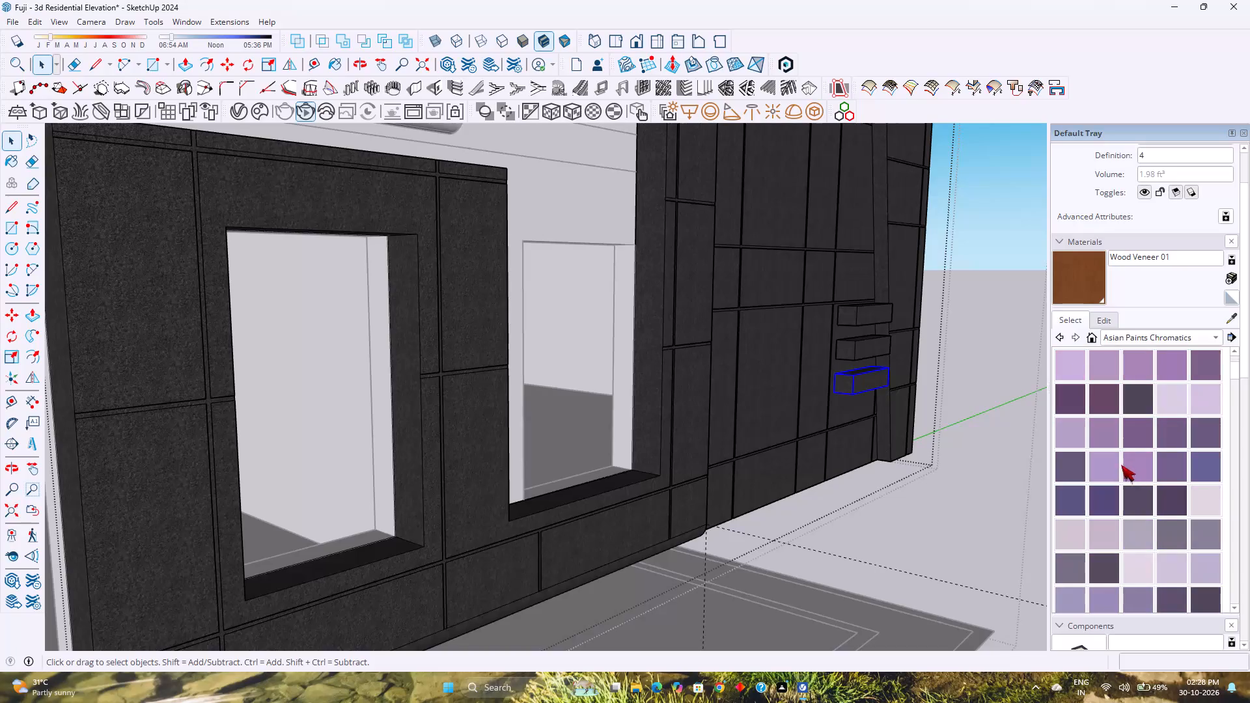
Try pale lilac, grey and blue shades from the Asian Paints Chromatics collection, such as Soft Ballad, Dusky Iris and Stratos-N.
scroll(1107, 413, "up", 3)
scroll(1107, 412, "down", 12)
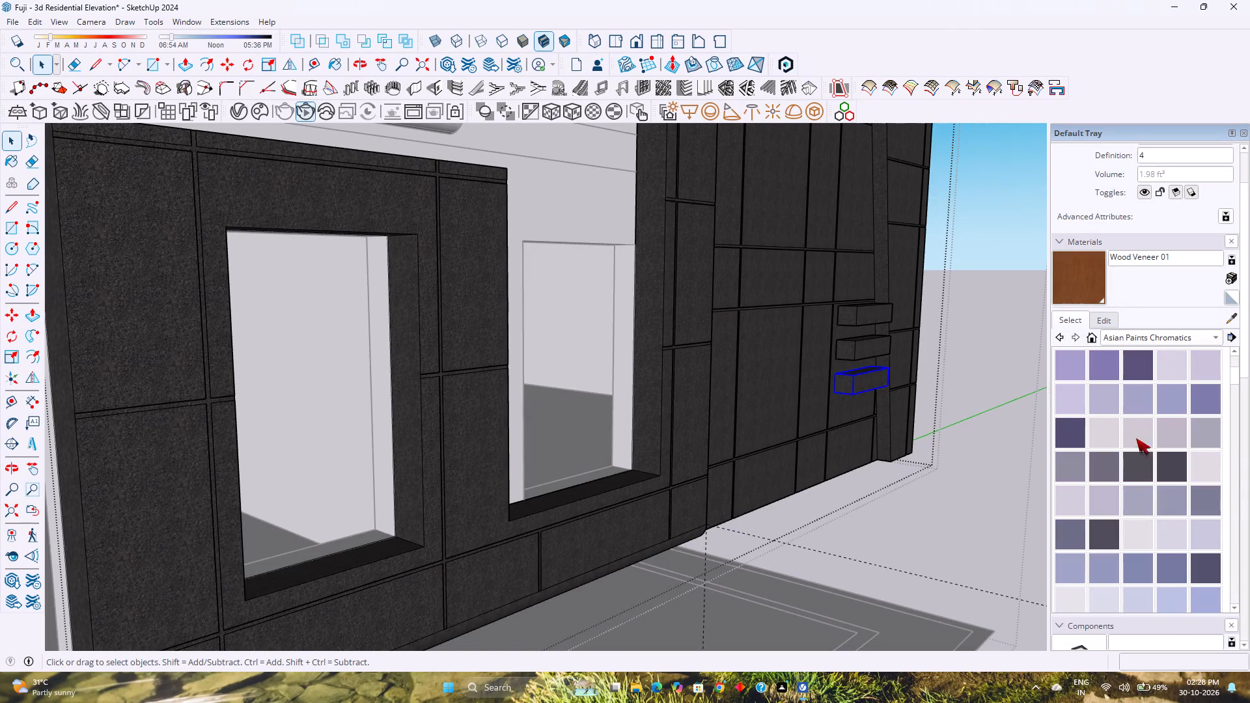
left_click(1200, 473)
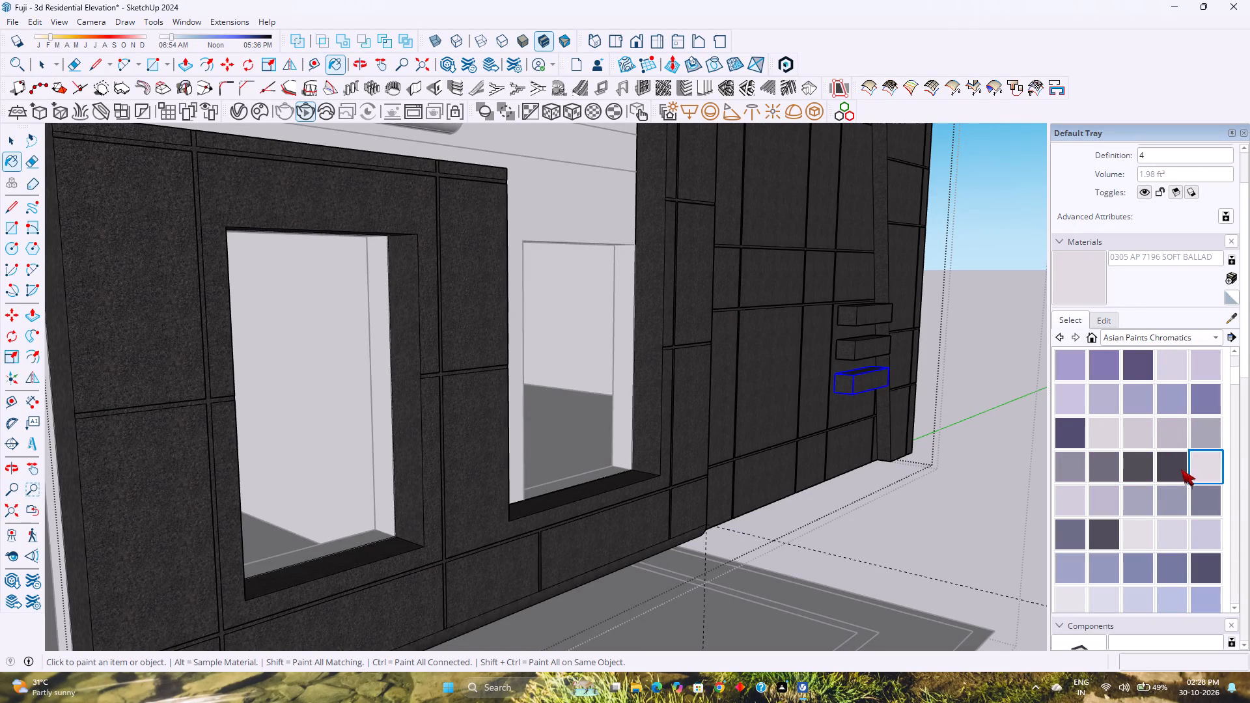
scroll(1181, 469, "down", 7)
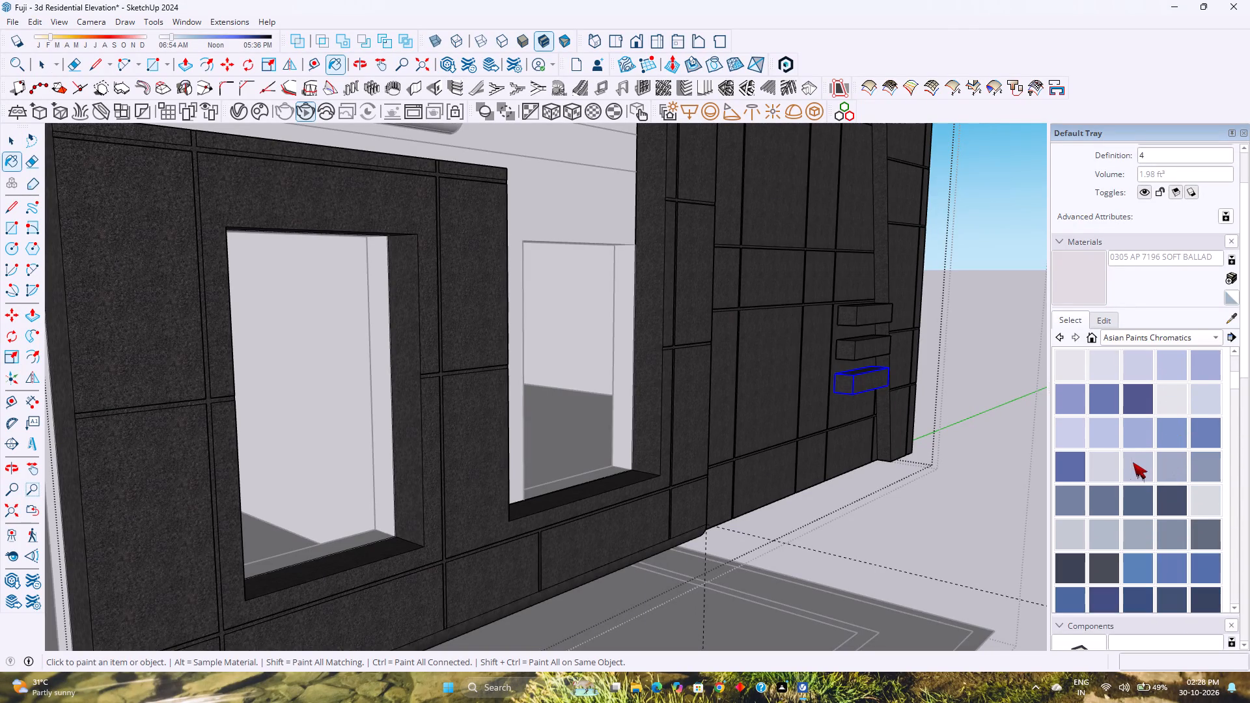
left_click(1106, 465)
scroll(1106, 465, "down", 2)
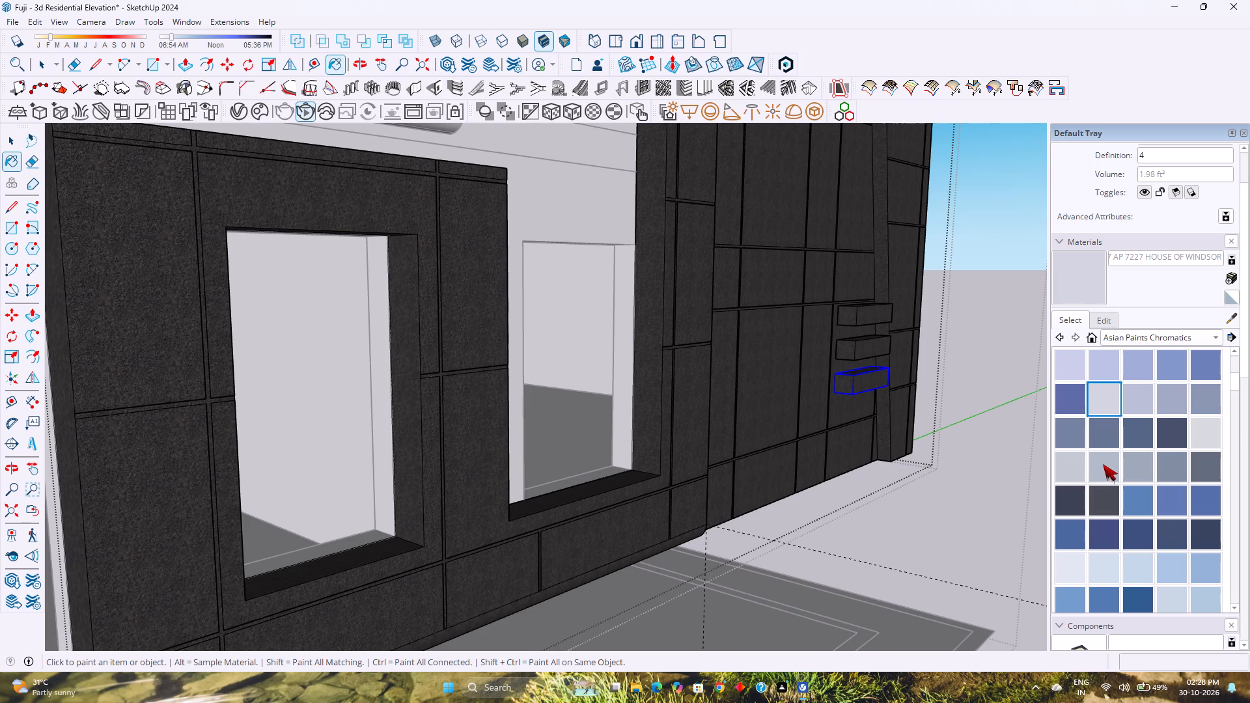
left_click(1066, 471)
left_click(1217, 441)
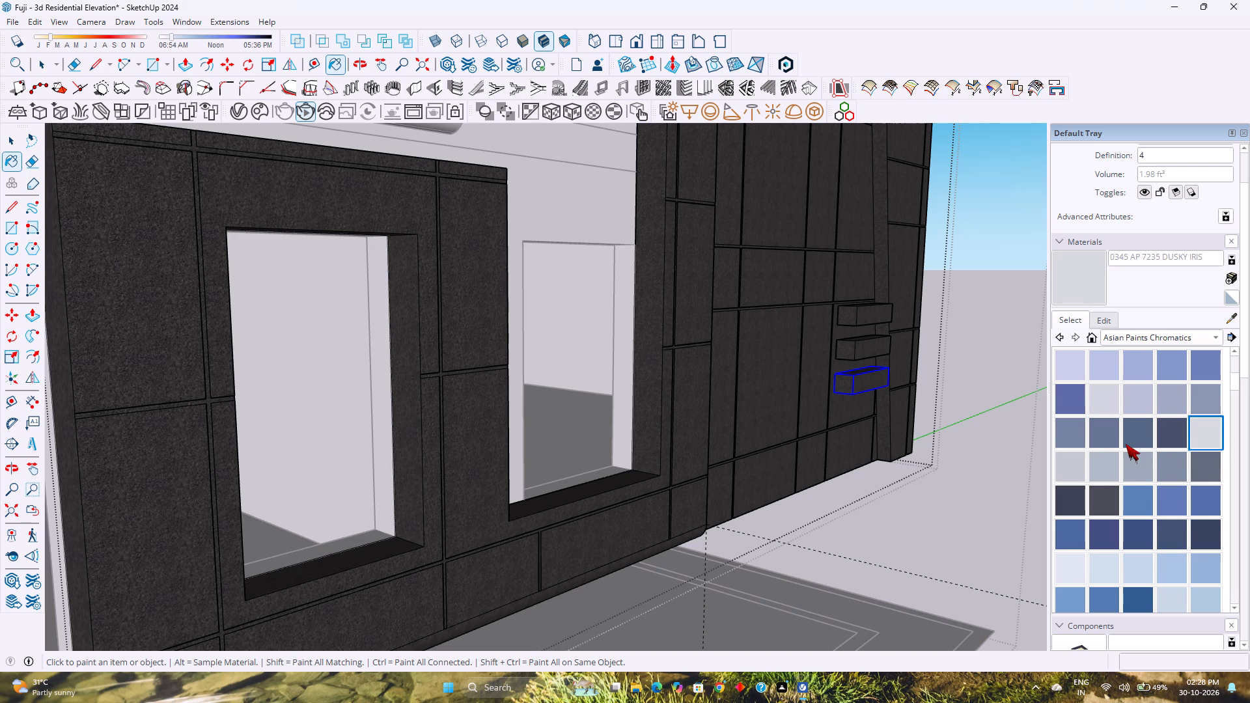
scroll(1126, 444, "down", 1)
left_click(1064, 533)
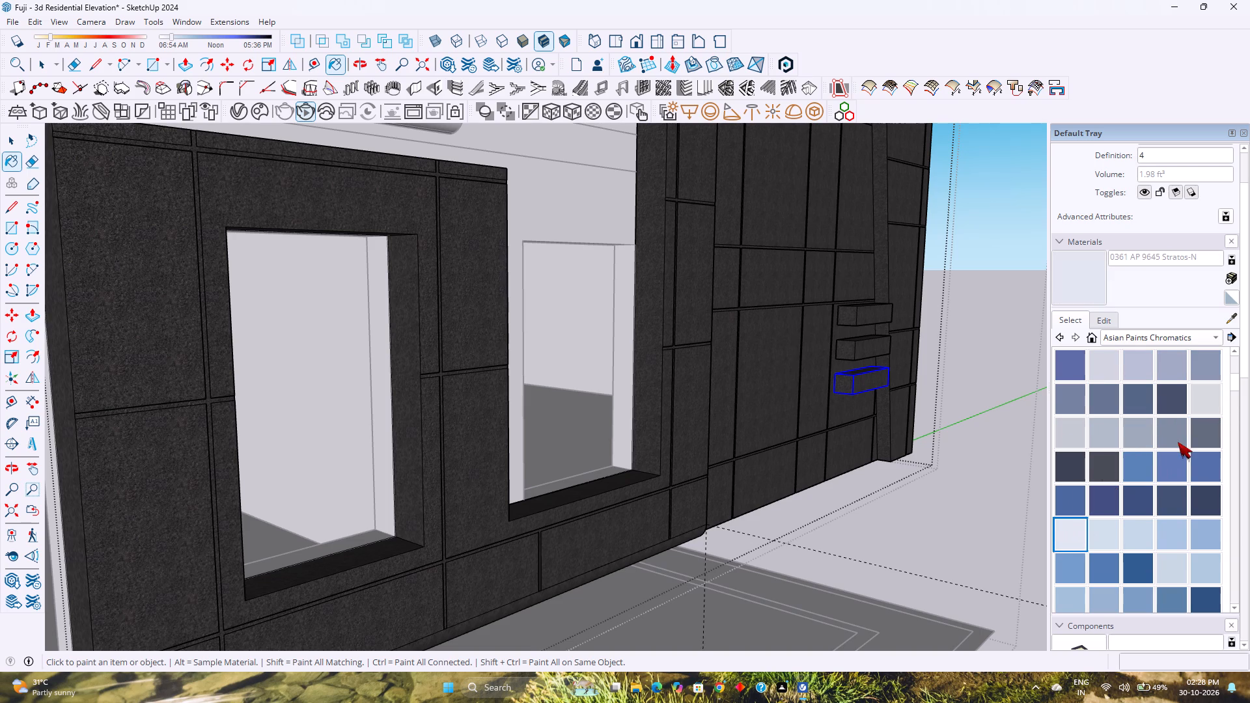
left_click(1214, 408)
Paint the three small projecting blocks on the dark tiled wall with Asian Paints Chromatics colour 1513 AP K108 Rose Silver-N.
scroll(1100, 492, "down", 10)
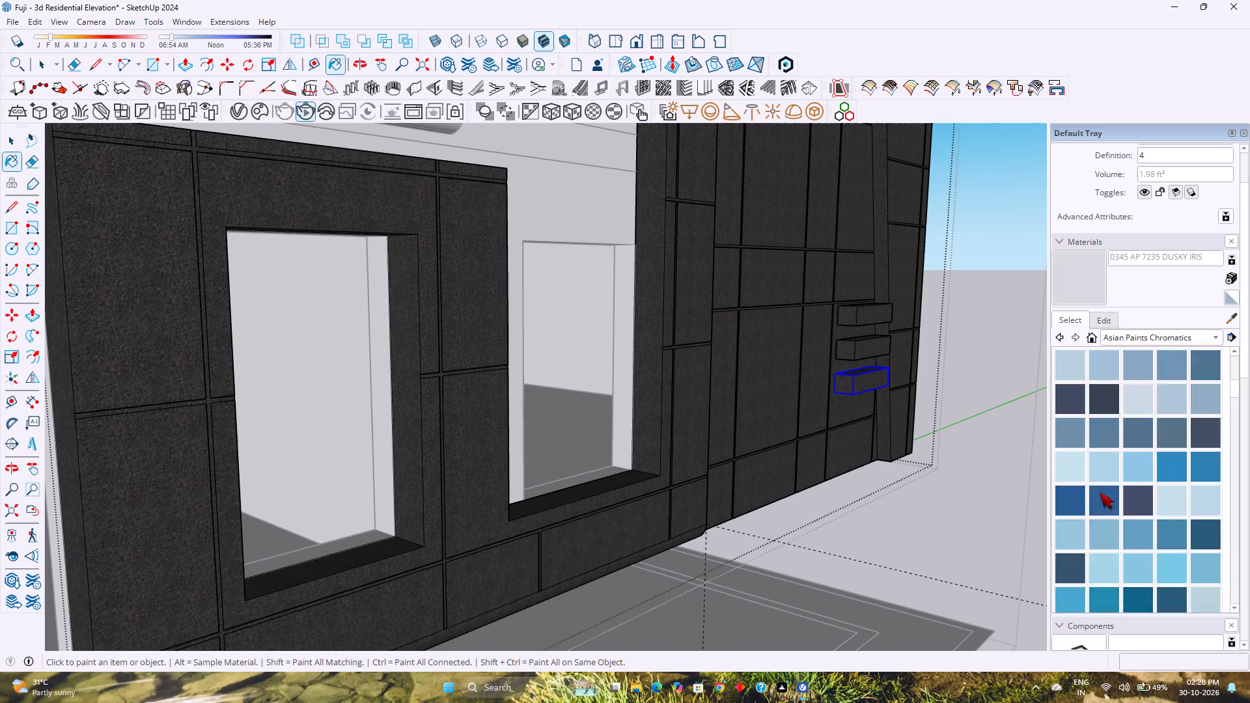
scroll(1100, 492, "down", 12)
left_click_drag(1236, 396, 1229, 414)
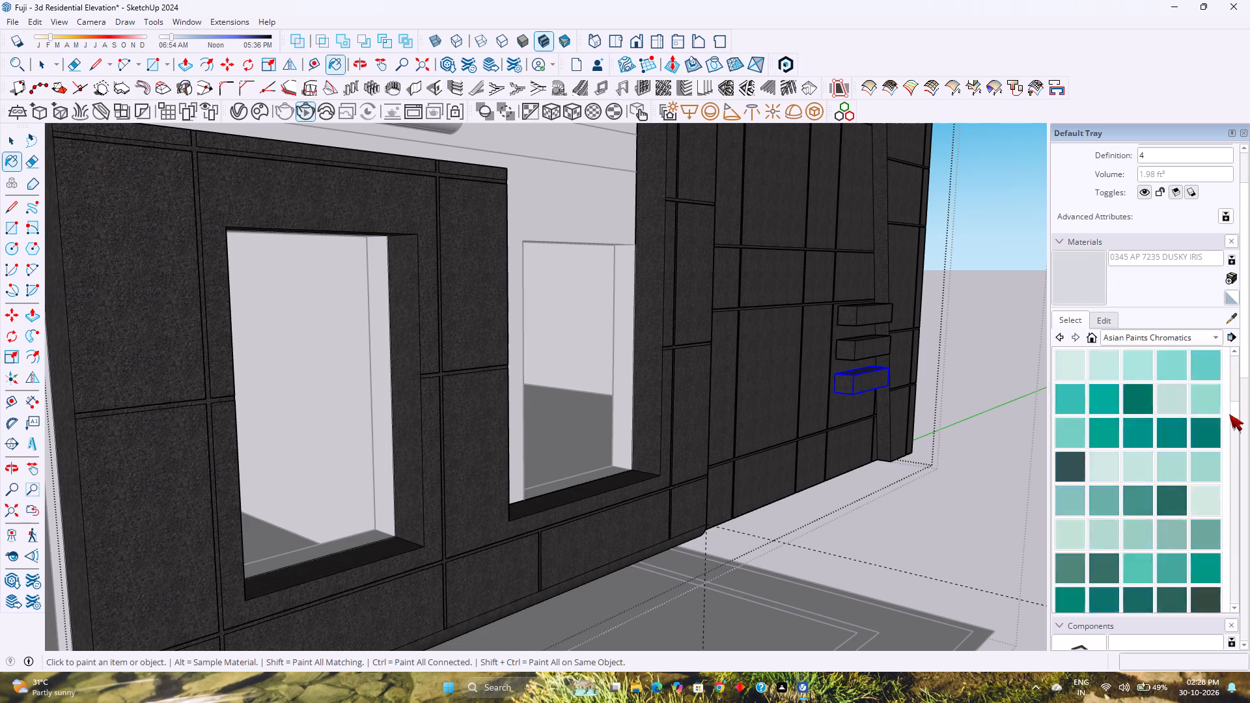
left_click_drag(1229, 414, 1223, 496)
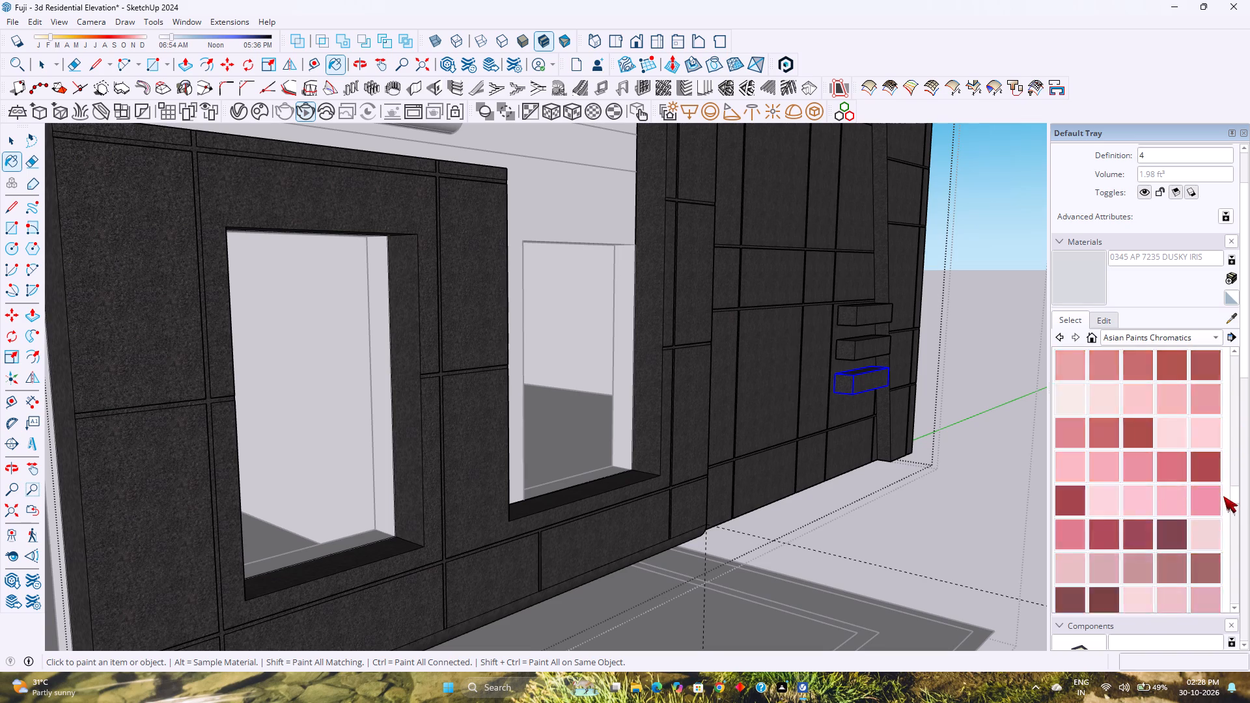
left_click_drag(1223, 496, 1230, 525)
scroll(1129, 485, "down", 1)
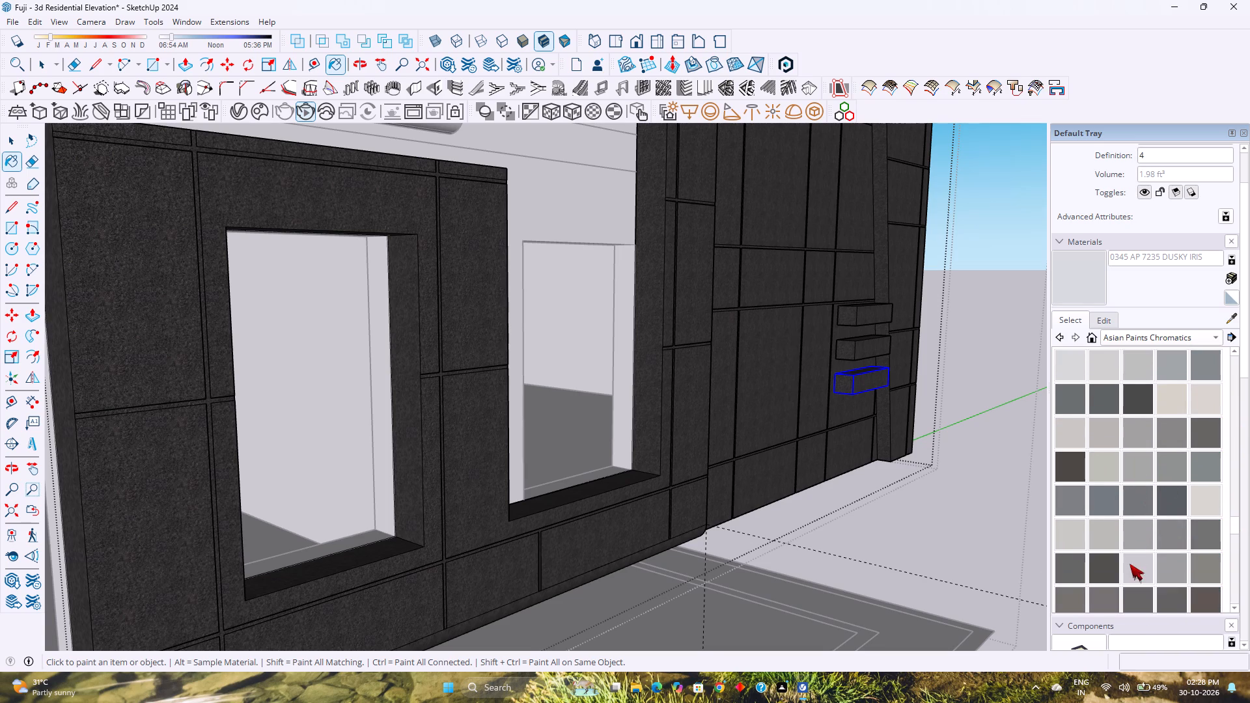
left_click(1130, 570)
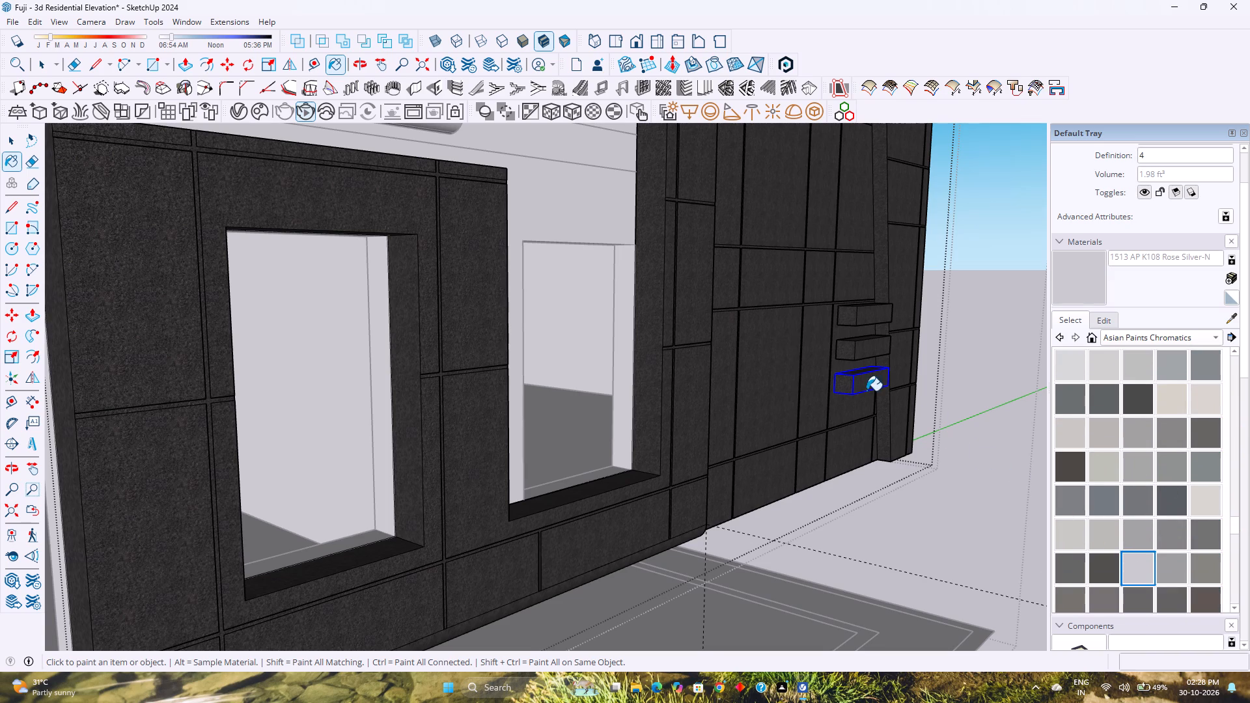
left_click(860, 385)
left_click(867, 347)
left_click(874, 310)
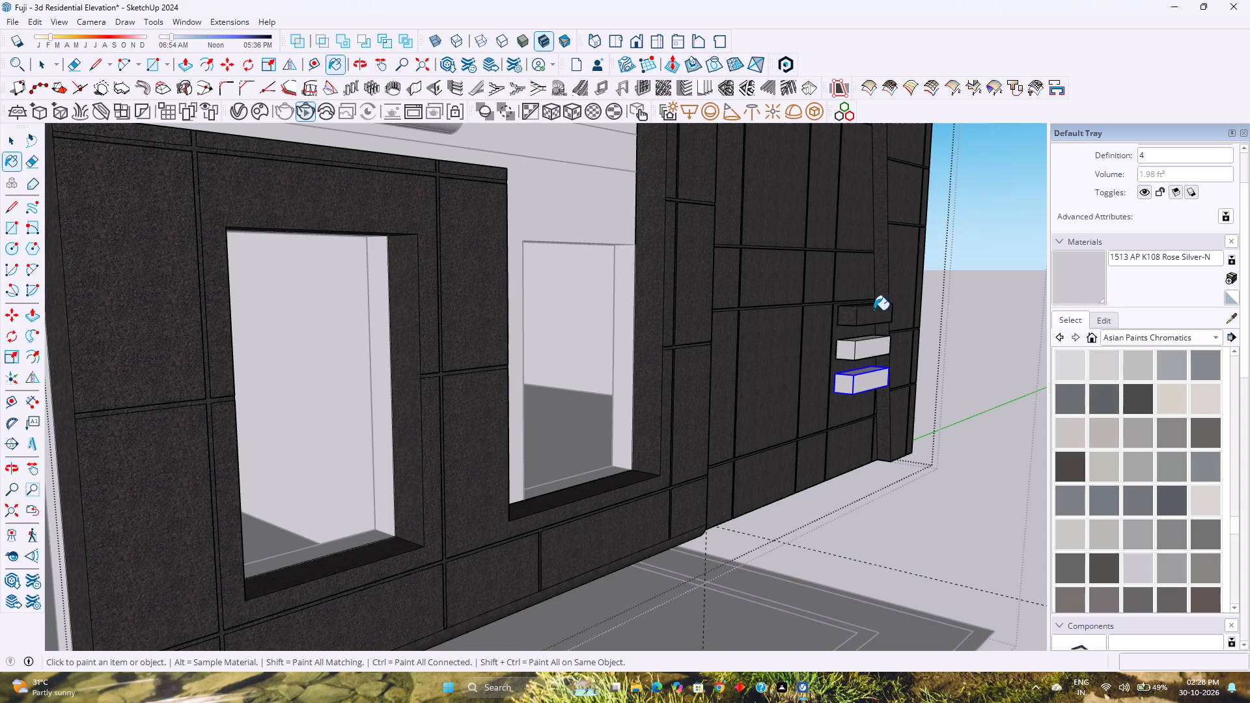
key("space")
key("Escape")
Save the model.
scroll(828, 376, "down", 4)
key("ctrl+s")
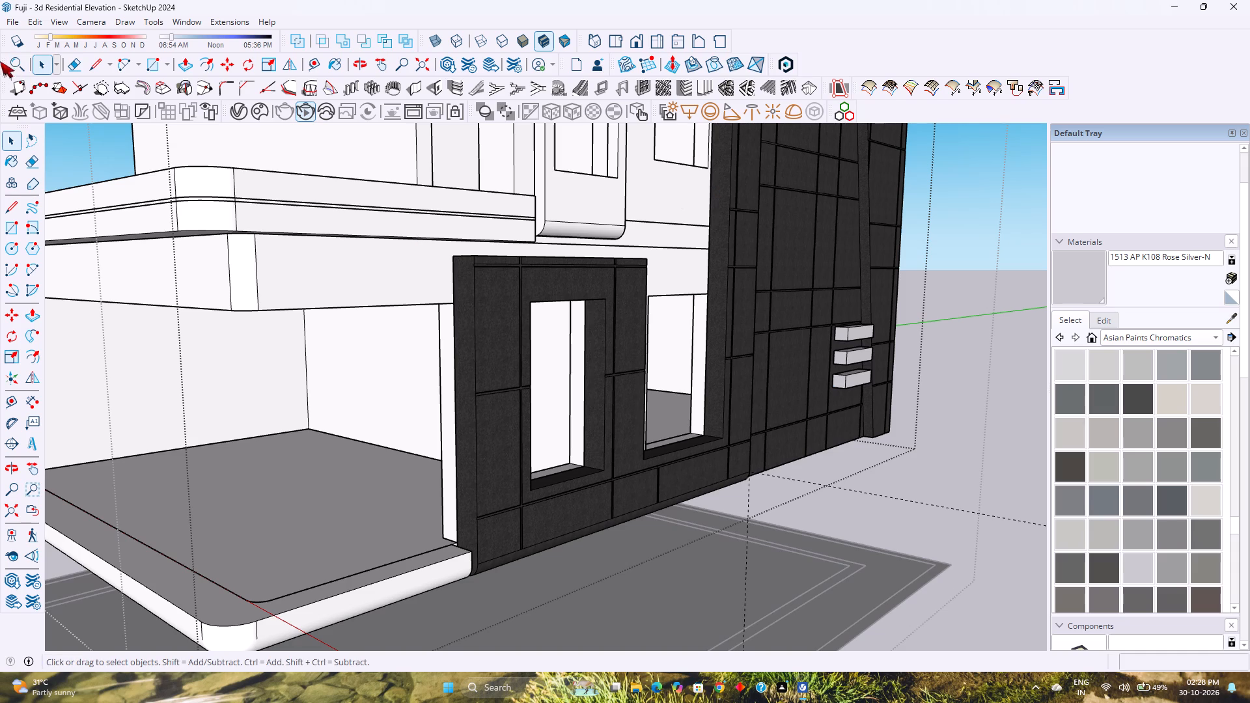
Delete all construction guides from the model.
left_click(33, 27)
left_click(111, 149)
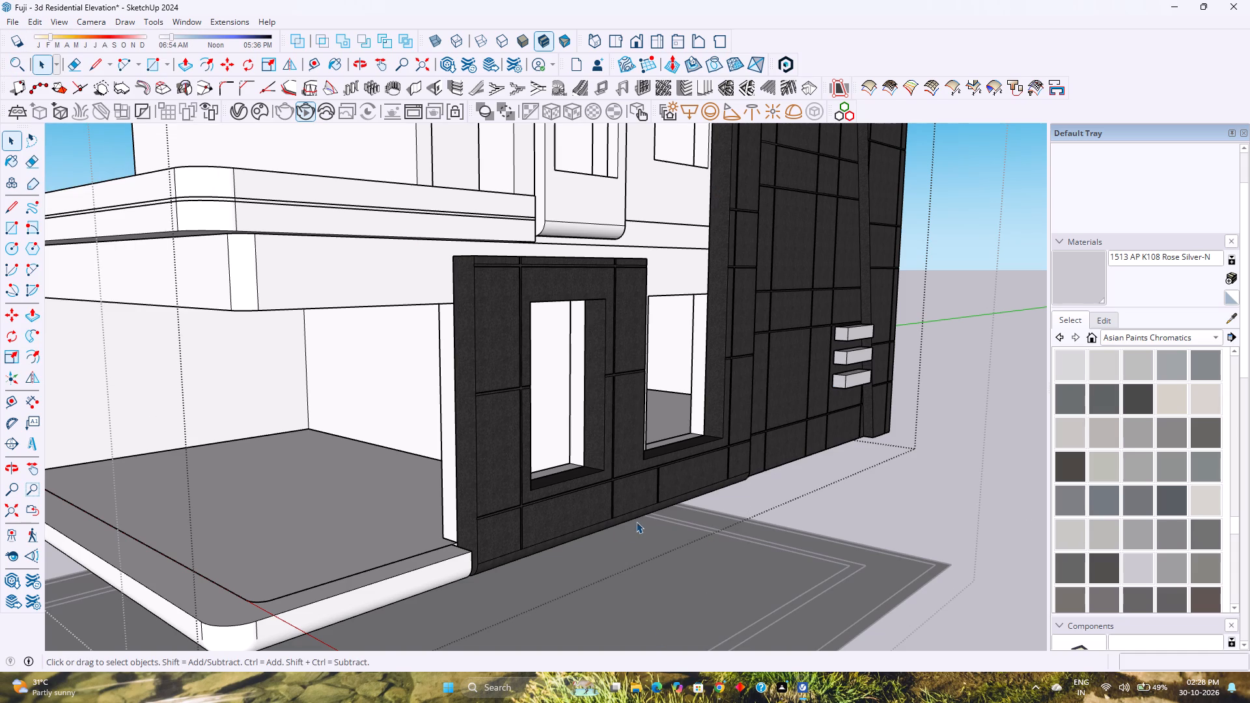
Examine the house's front and side elevations and the open ground-floor bay from several angles.
scroll(678, 524, "down", 4)
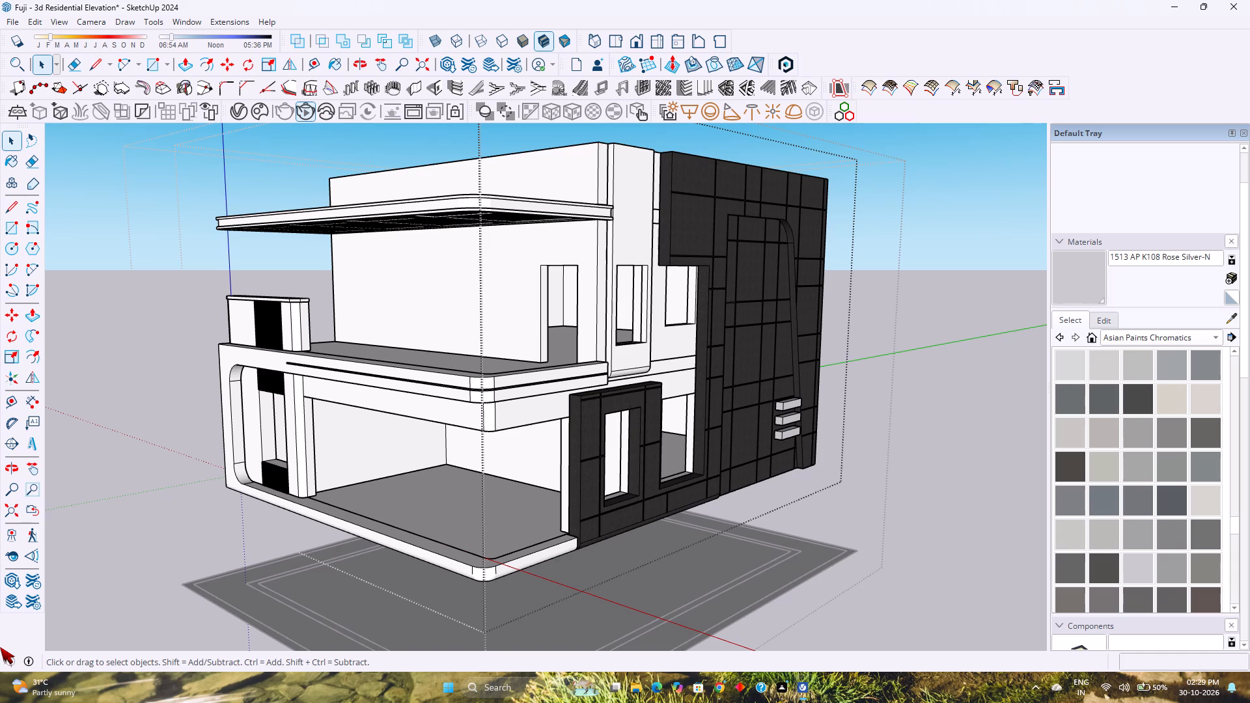
scroll(35, 688, "up", 2)
scroll(33, 645, "down", 1)
middle_click_drag(346, 544, 477, 526)
middle_click(477, 526)
middle_click_drag(577, 483, 470, 544, "shift")
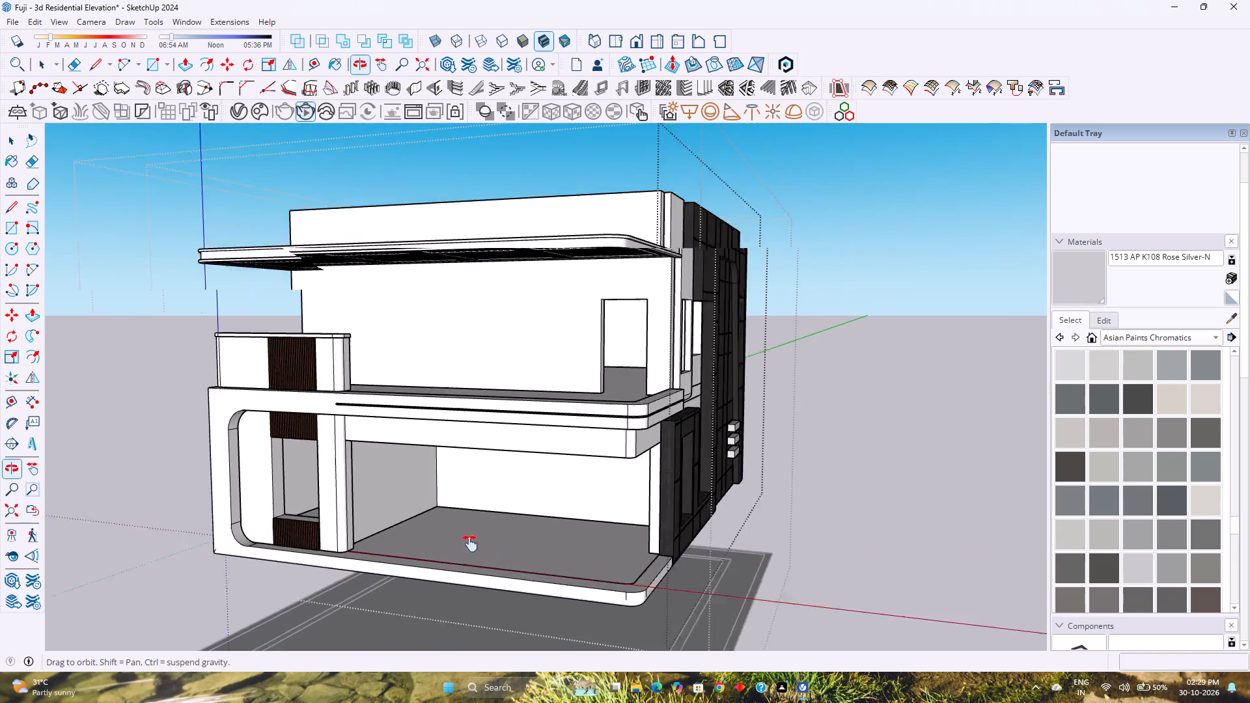
middle_click_drag(470, 544, 421, 548, "shift")
middle_click(417, 548, "shift")
middle_click_drag(454, 523, 540, 473, "shift")
middle_click_drag(542, 485, 447, 512)
middle_click(447, 512)
scroll(462, 551, "up", 4)
middle_click_drag(462, 555, 495, 499, "shift")
middle_click(495, 499, "shift")
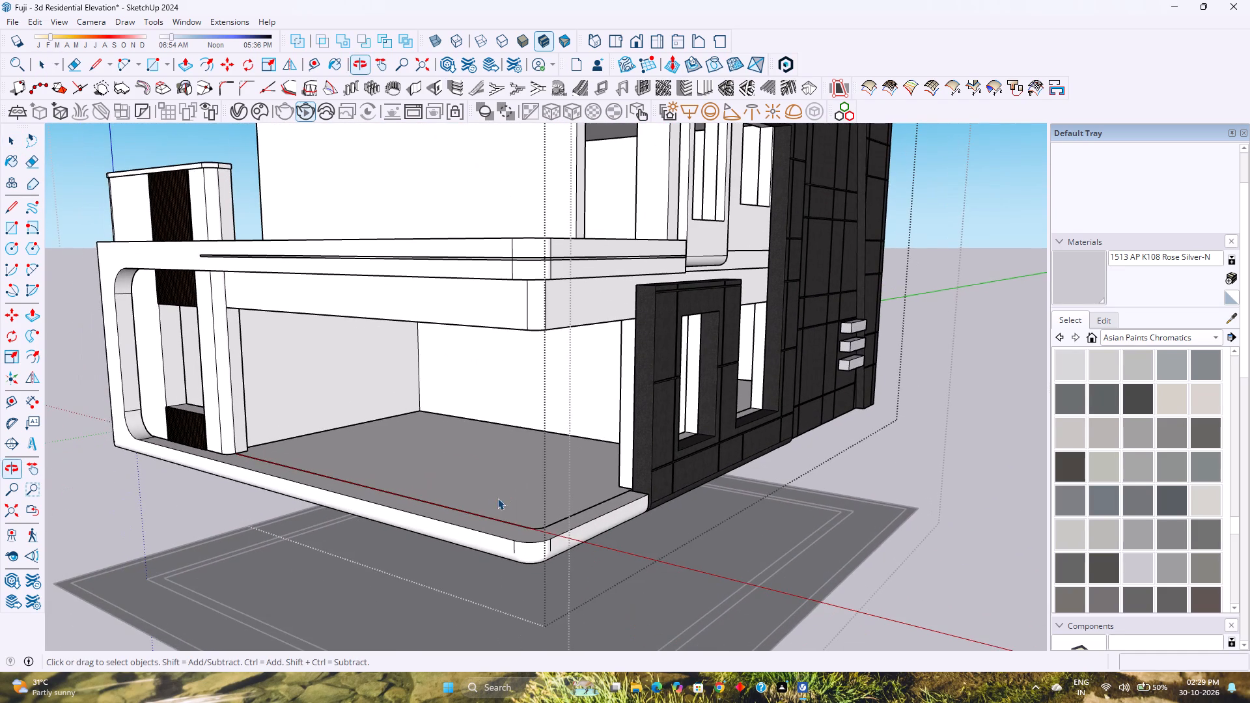
middle_click_drag(506, 510, 451, 542)
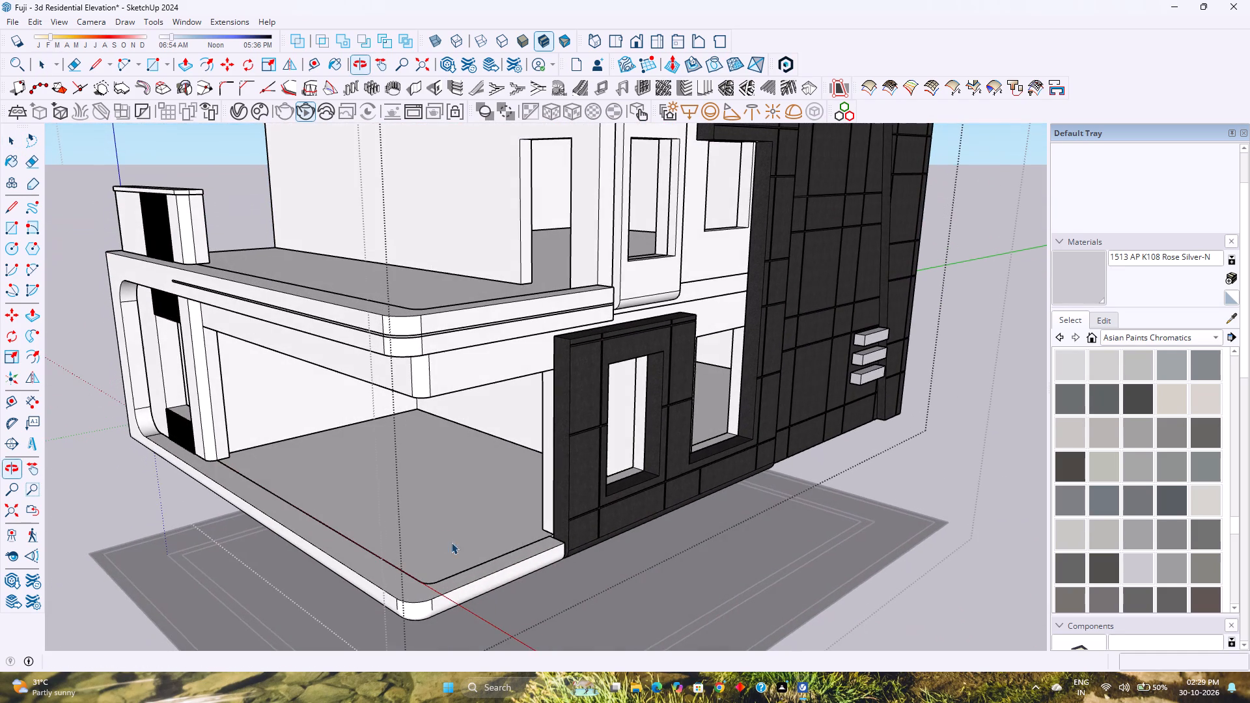
Open the ground-floor wall group for editing at the narrow wall end beside the dark-clad window frame.
left_click(490, 555)
scroll(492, 552, "up", 3)
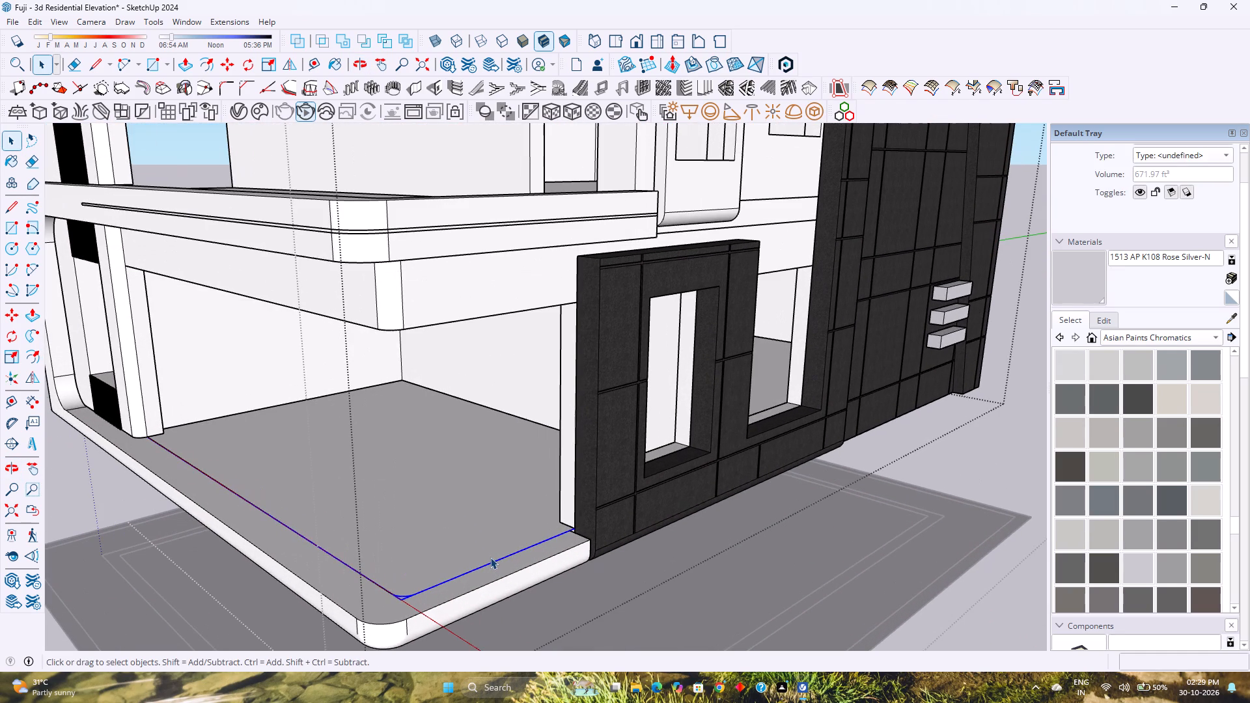
left_click(567, 476)
left_click(567, 476)
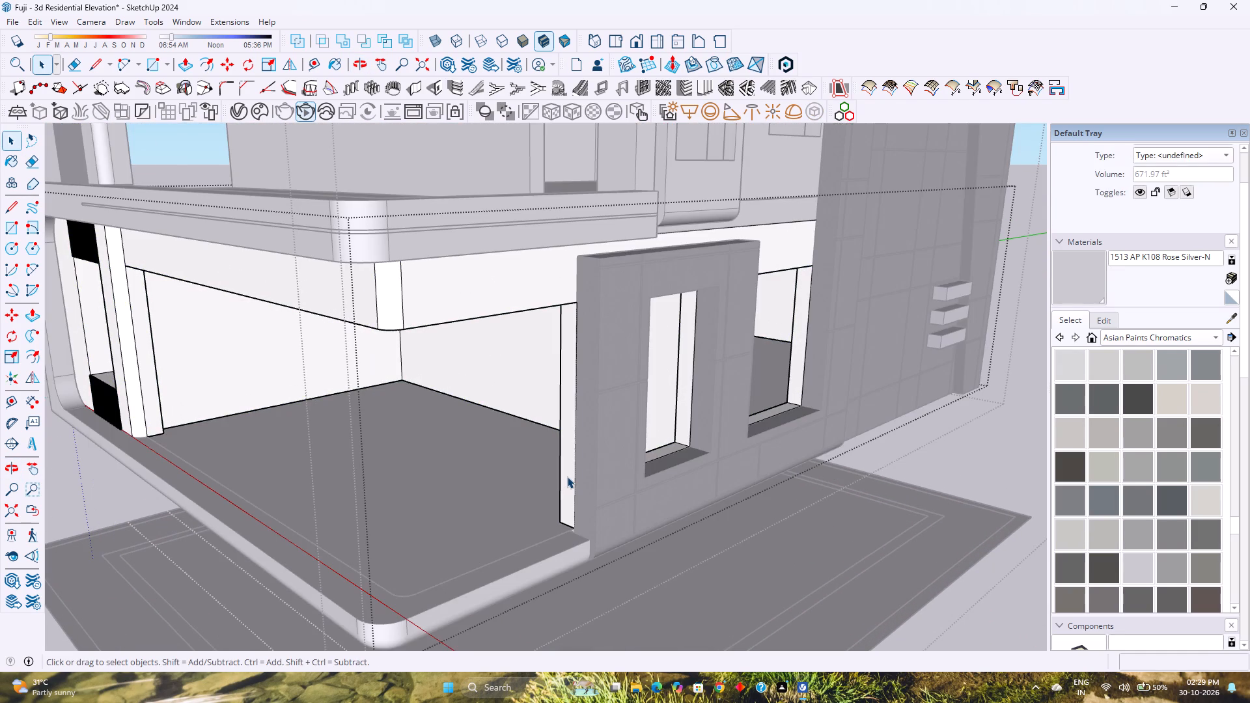
left_click(567, 476)
Offset the two inner edges of the beam's underside above the open ground-floor bay by 6 inches.
middle_click_drag(518, 494, 542, 454)
scroll(552, 446, "down", 3)
middle_click_drag(559, 454, 568, 477)
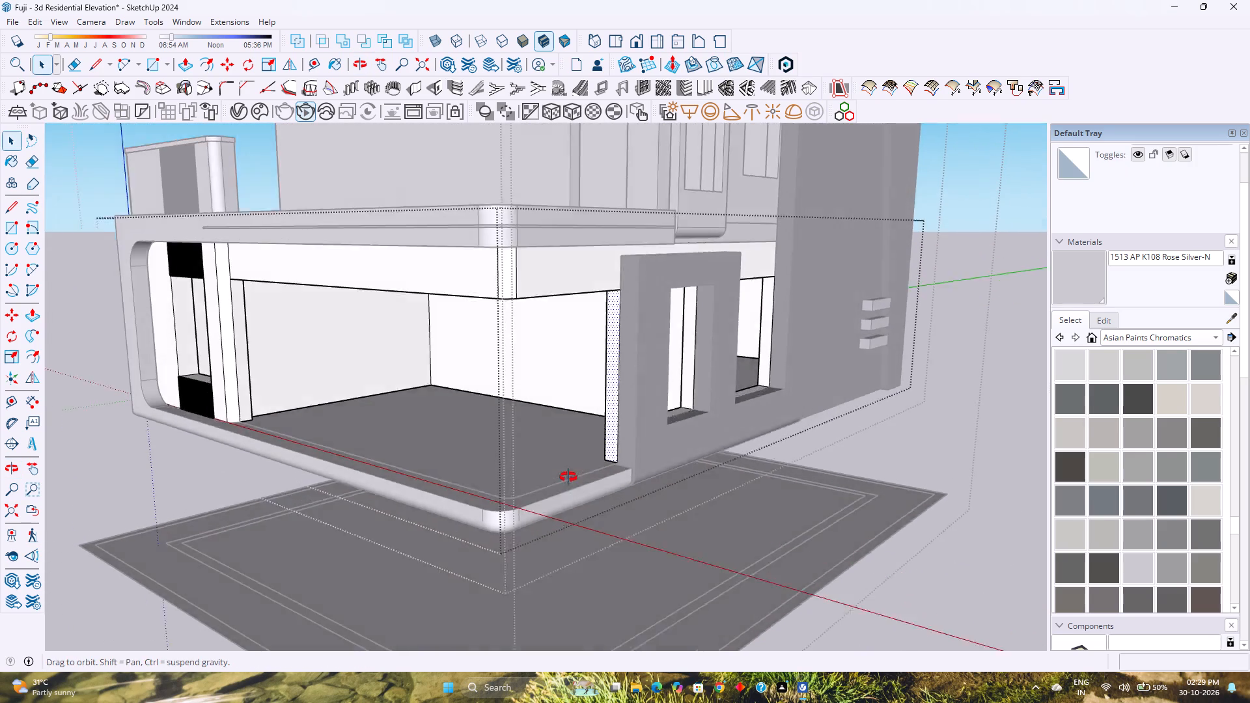
middle_click_drag(568, 477, 513, 516)
middle_click(513, 516)
middle_click_drag(512, 502, 462, 568, "shift")
middle_click(462, 568, "shift")
middle_click_drag(456, 577, 538, 486)
middle_click(539, 486)
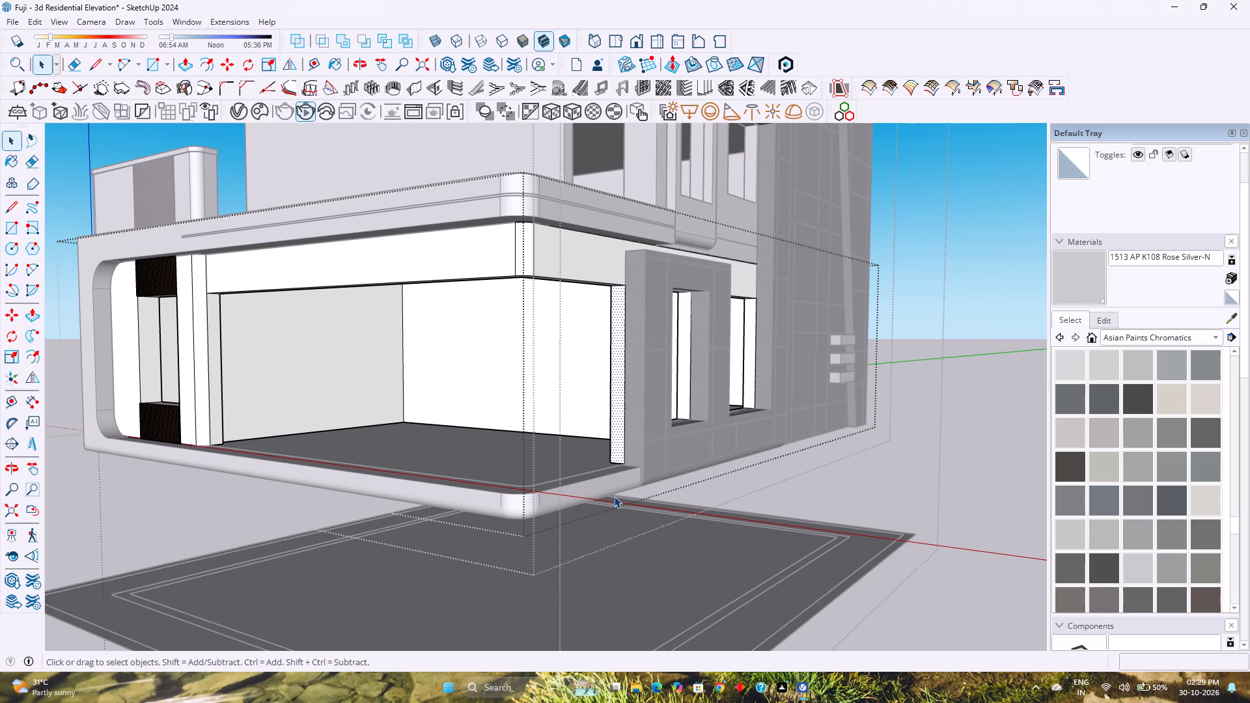
scroll(387, 424, "up", 1)
middle_click_drag(387, 424, 375, 403)
middle_click(375, 403)
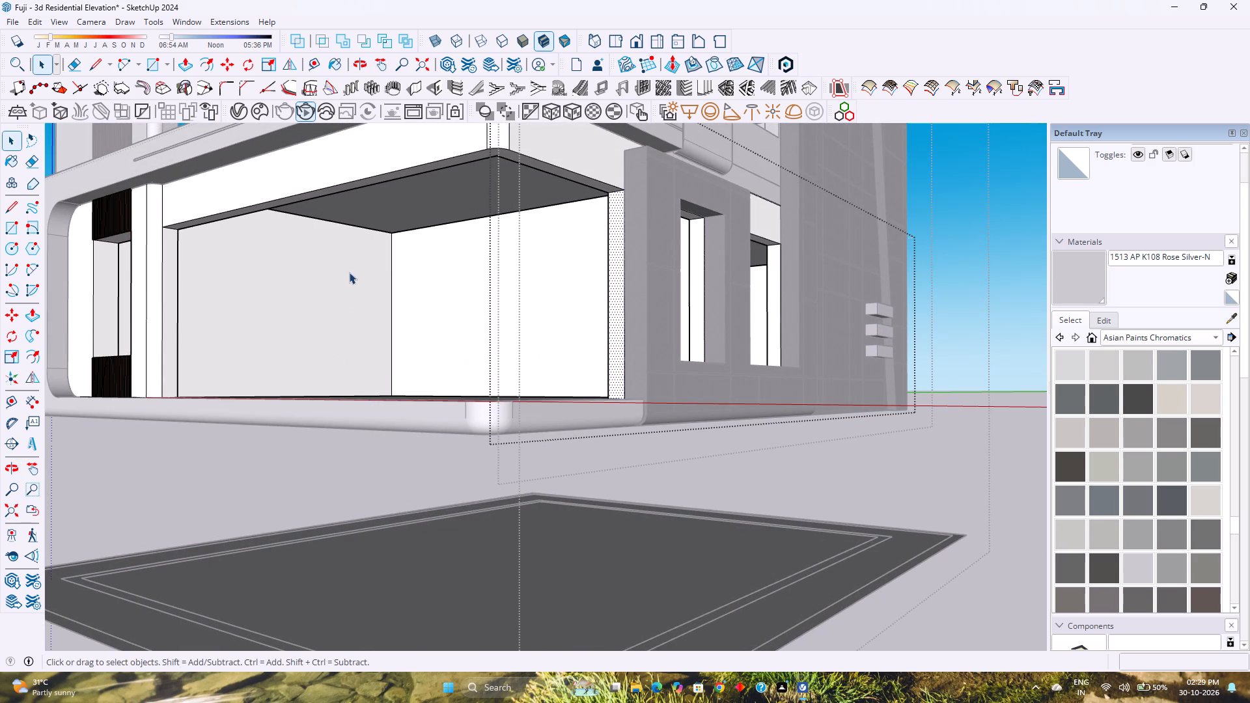
left_click(343, 193)
scroll(522, 151, "up", 6)
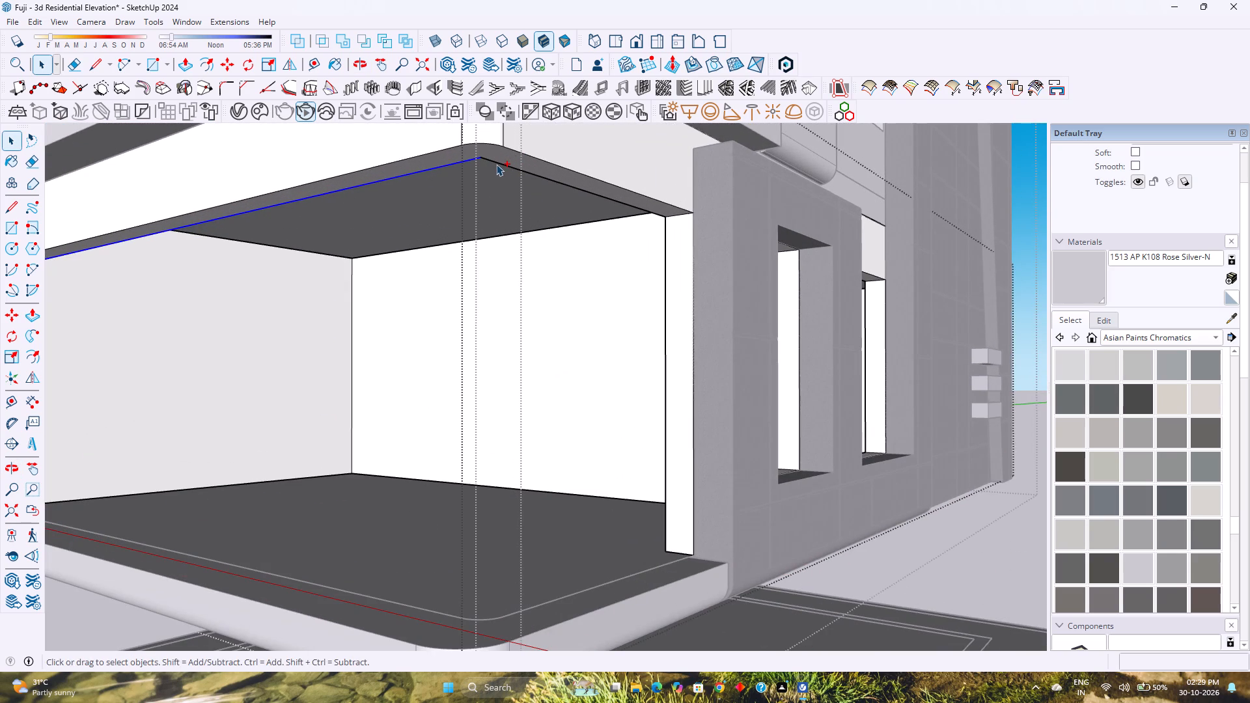
left_click(496, 164, "ctrl")
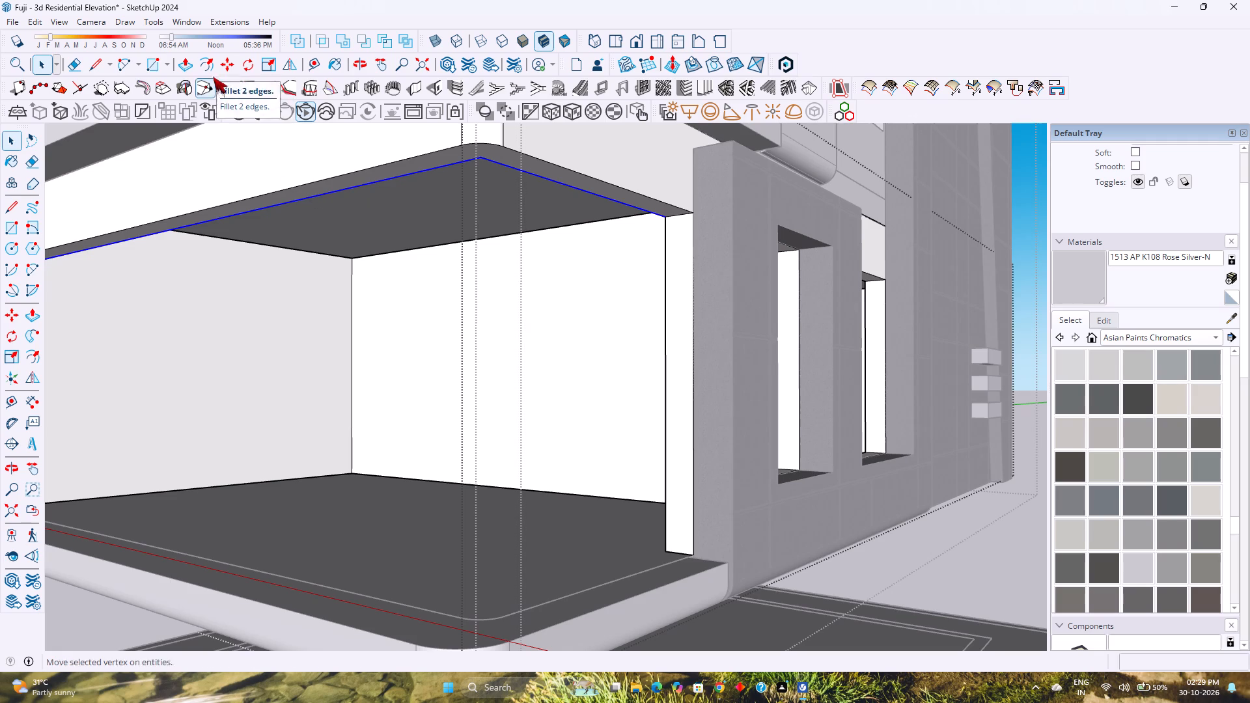
left_click(201, 62)
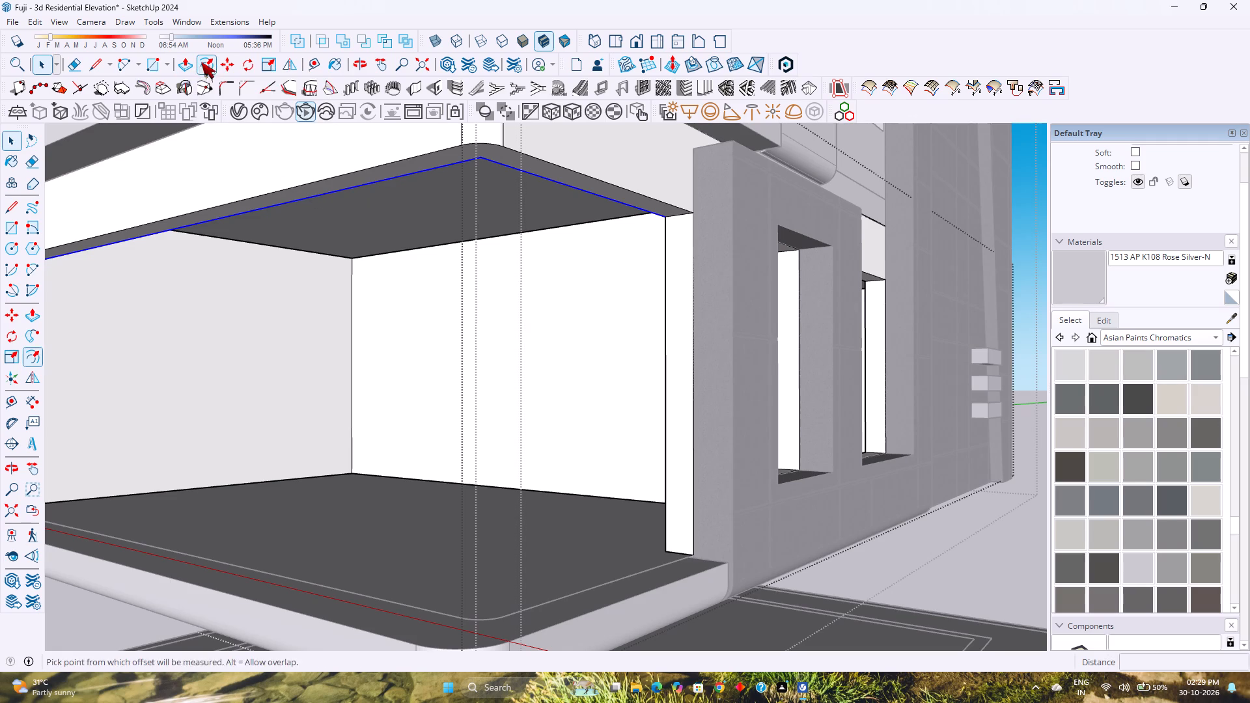
left_click(326, 200)
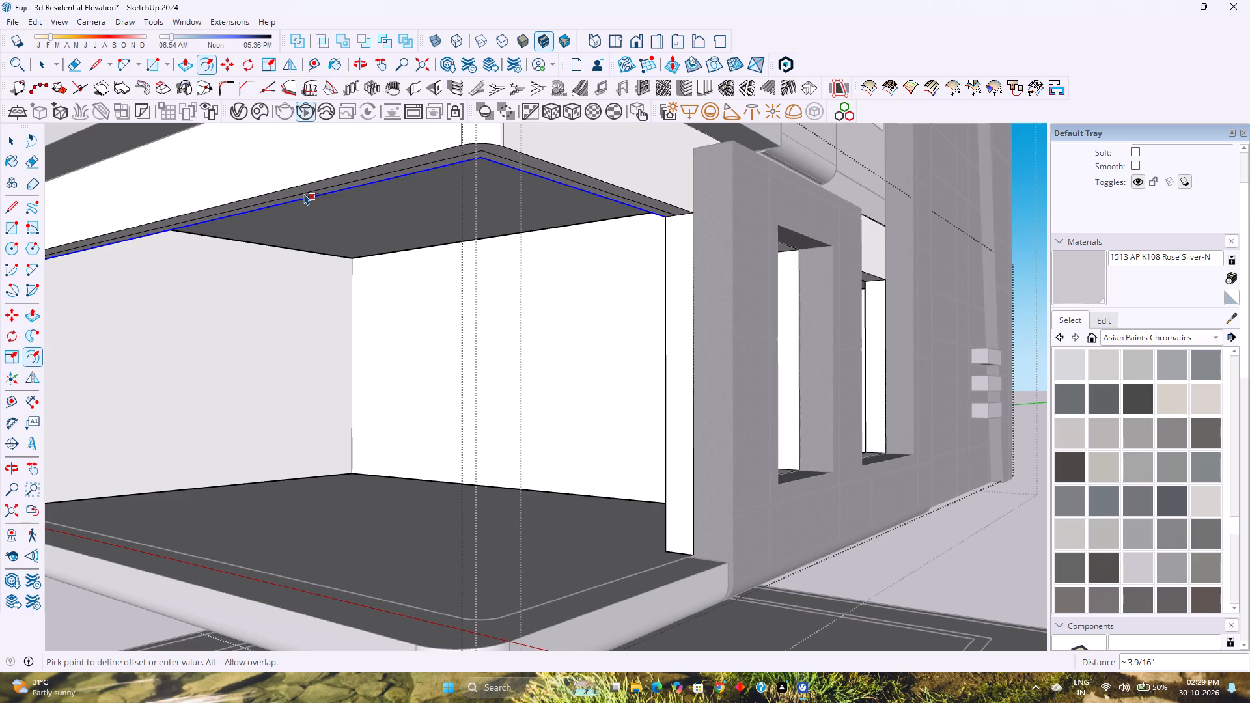
key("3")
key("Return")
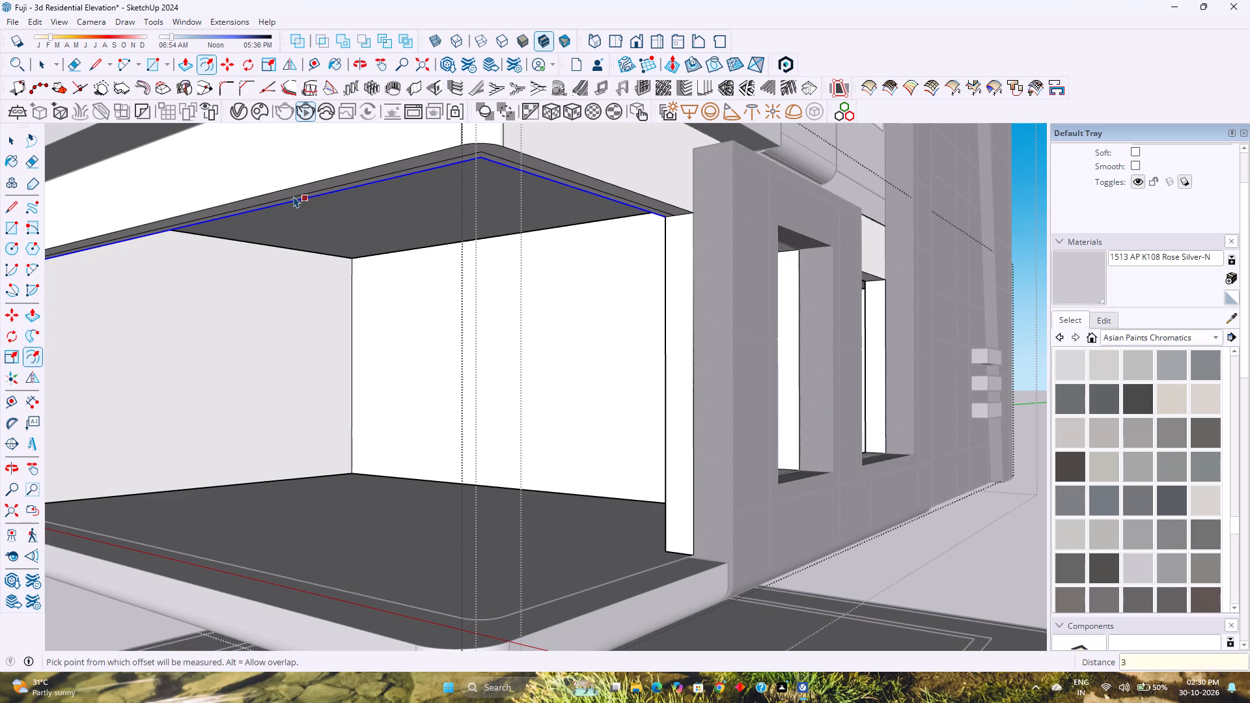
key("6")
key("Return")
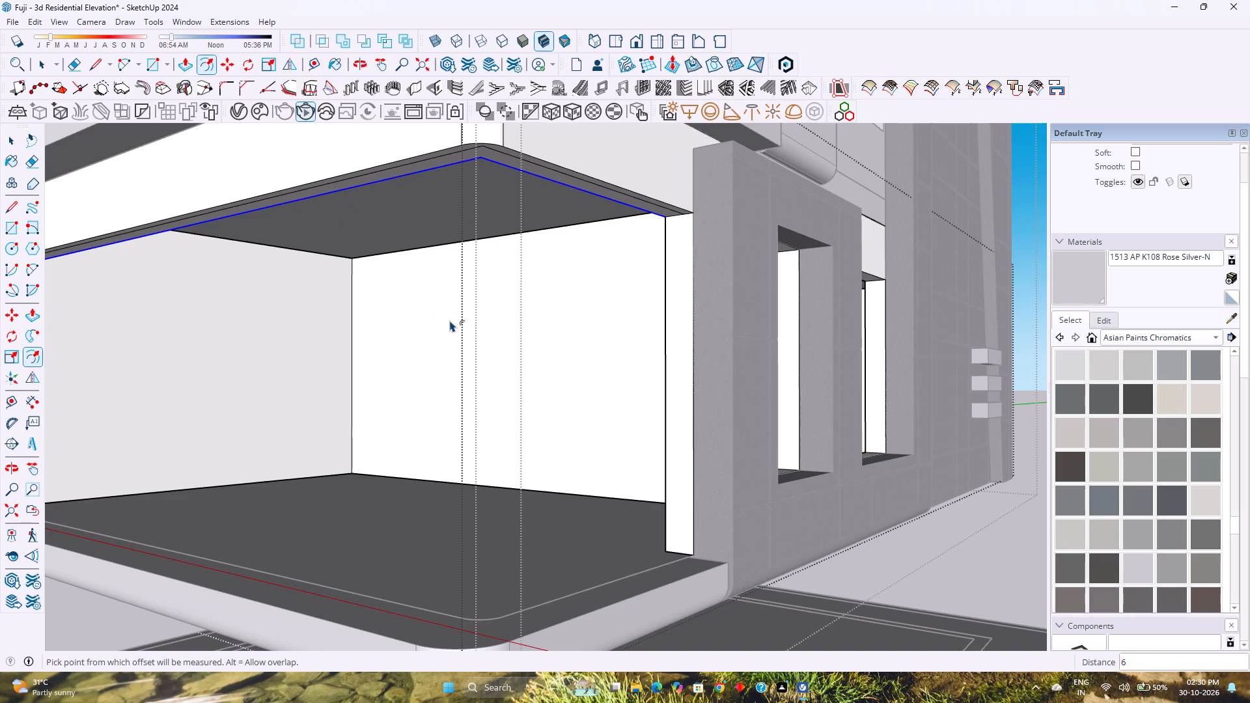
Draw a vertical 8' line down the narrow wall end from the offset line to the wall's base.
key("l")
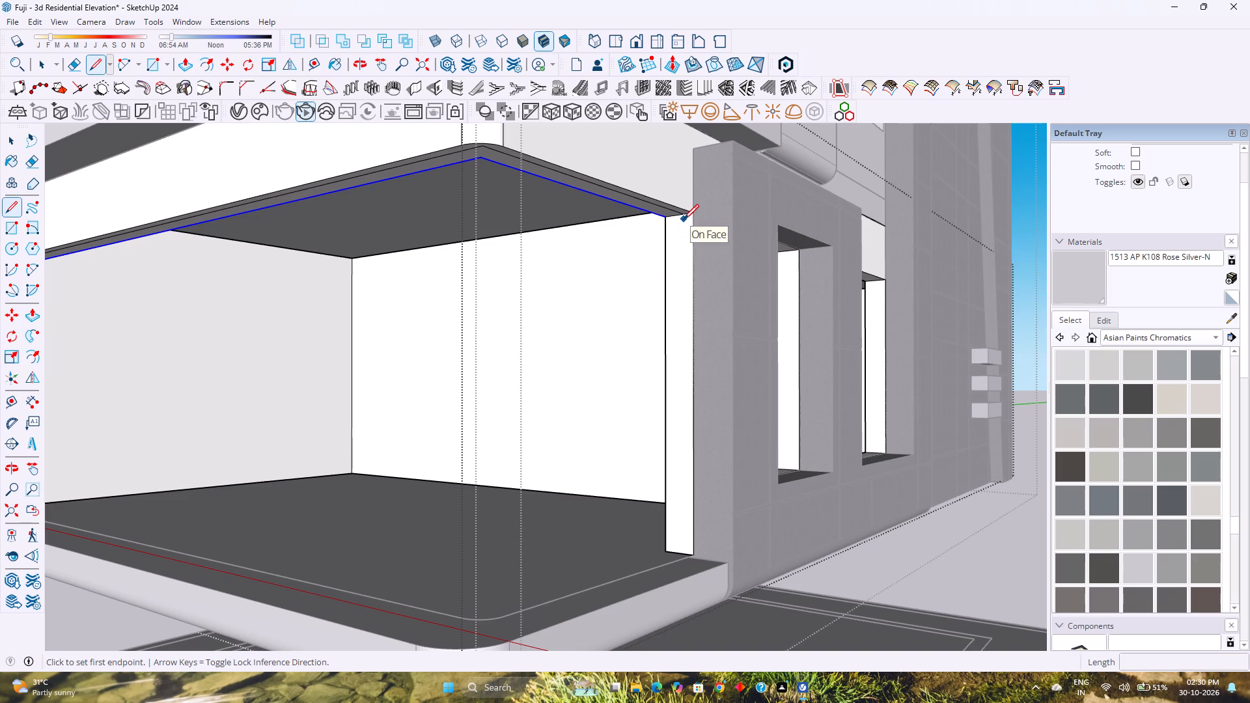
left_click(684, 216)
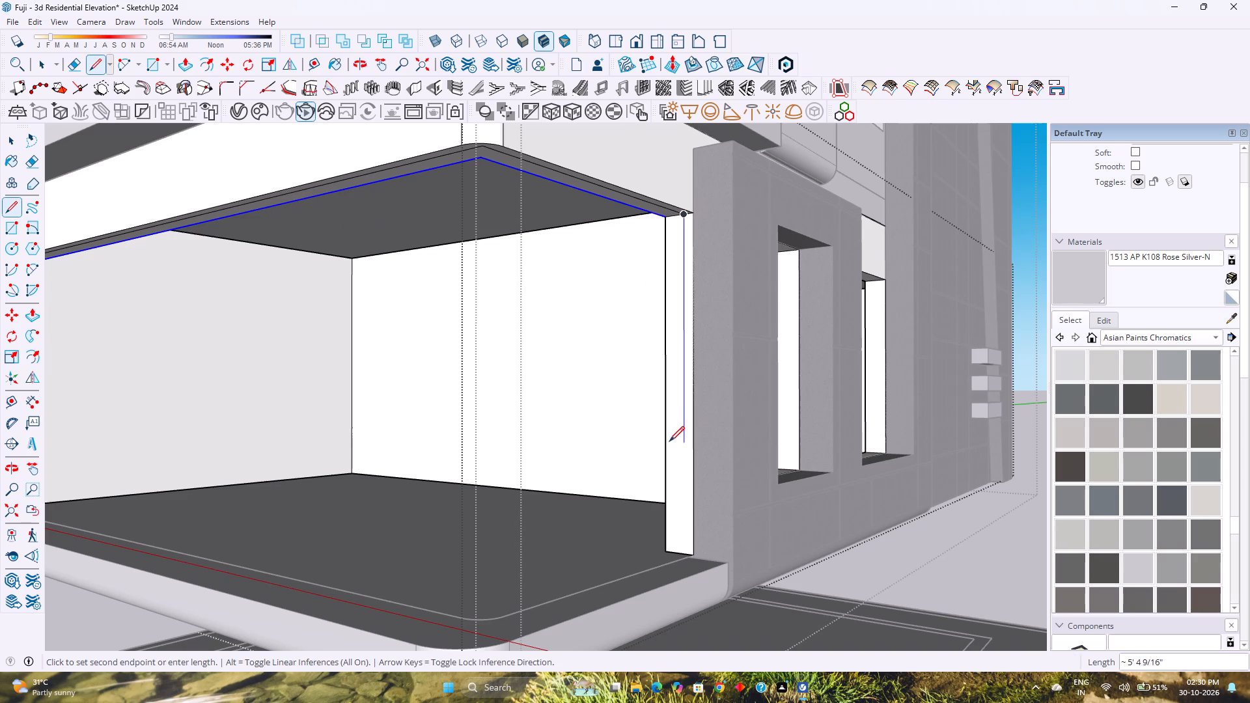
key("Up")
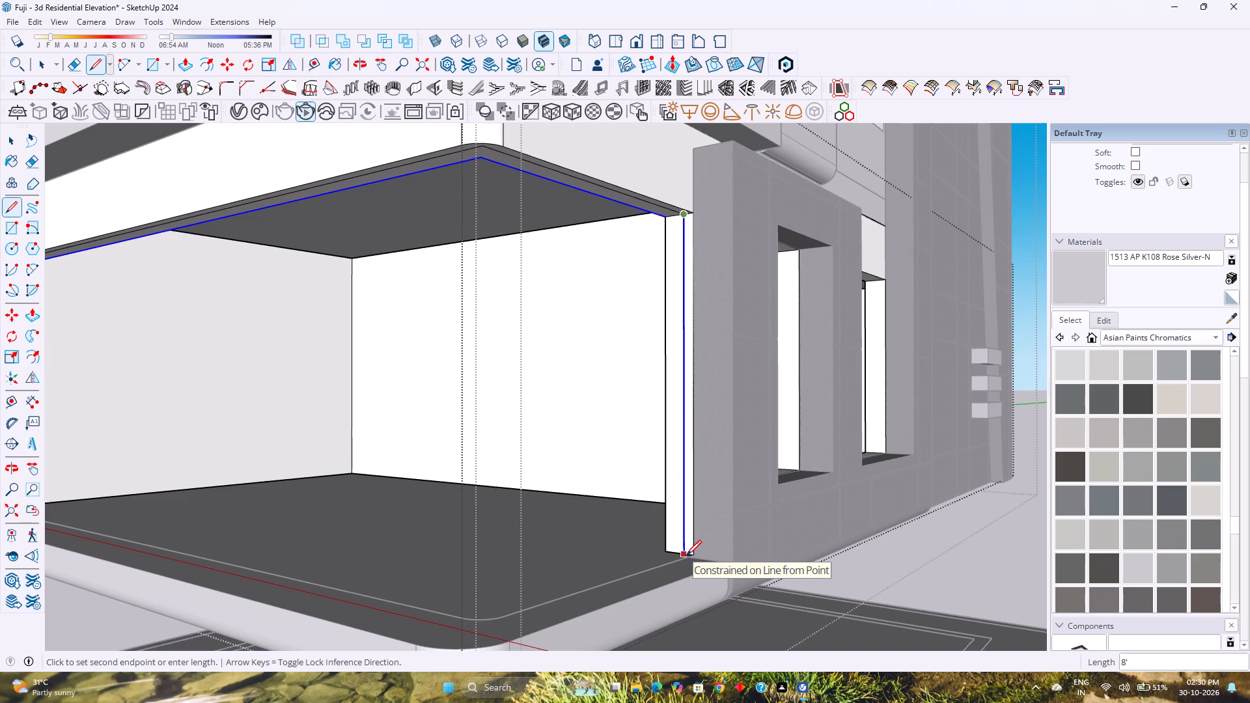
left_click(686, 555)
scroll(687, 554, "down", 4)
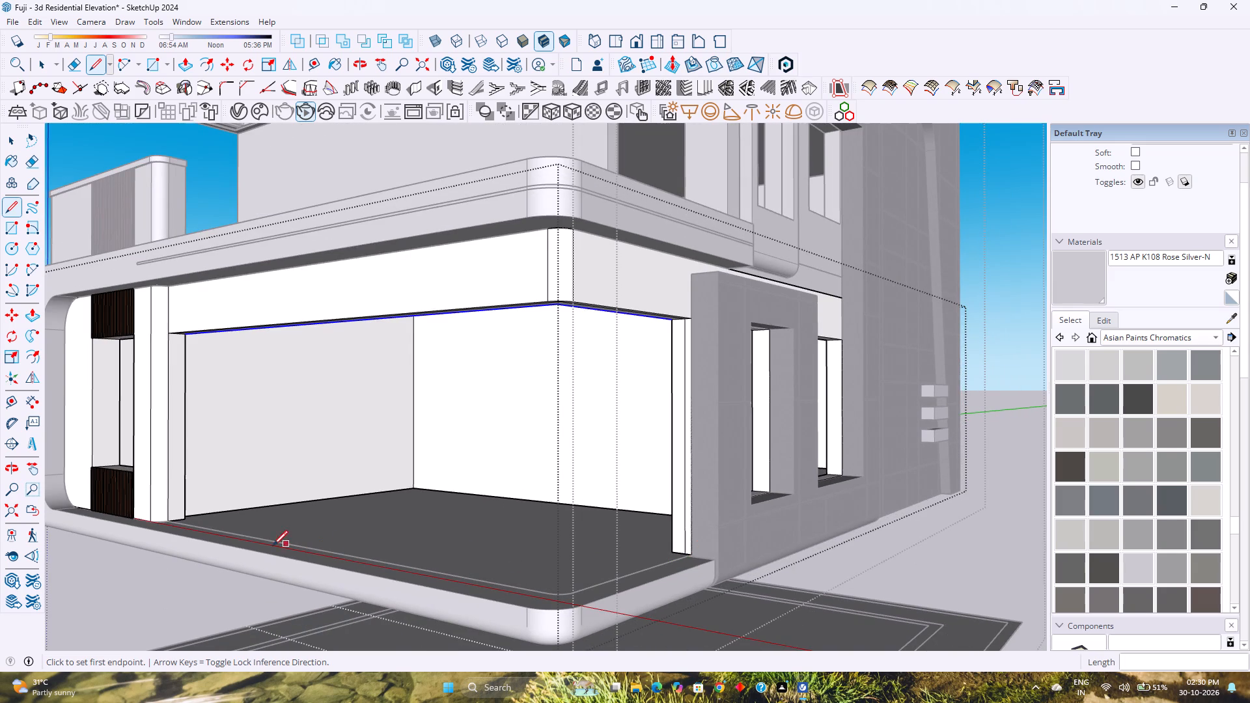
Draw a vertical 8' line down the wall end beside the dark-clad window, from the beam's offset line to the base.
scroll(150, 310, "up", 7)
middle_click_drag(184, 370, 171, 332)
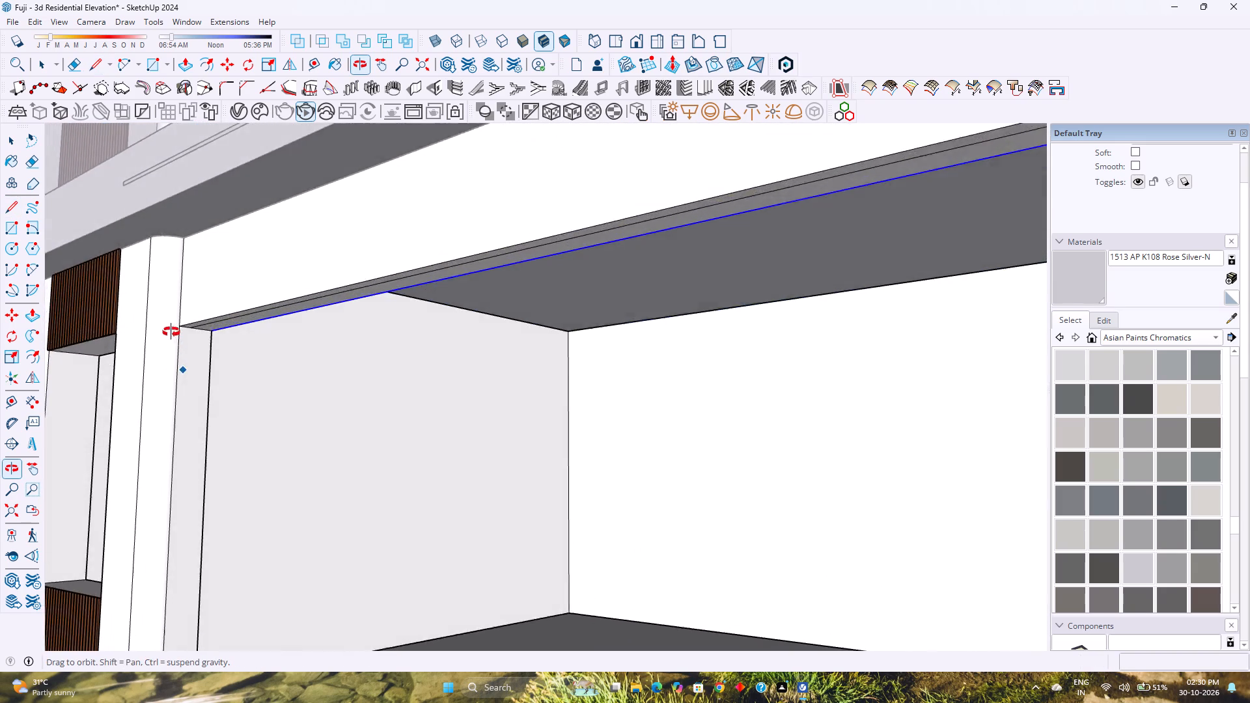
middle_click_drag(171, 332, 152, 313)
middle_click(151, 313)
scroll(199, 333, "up", 1)
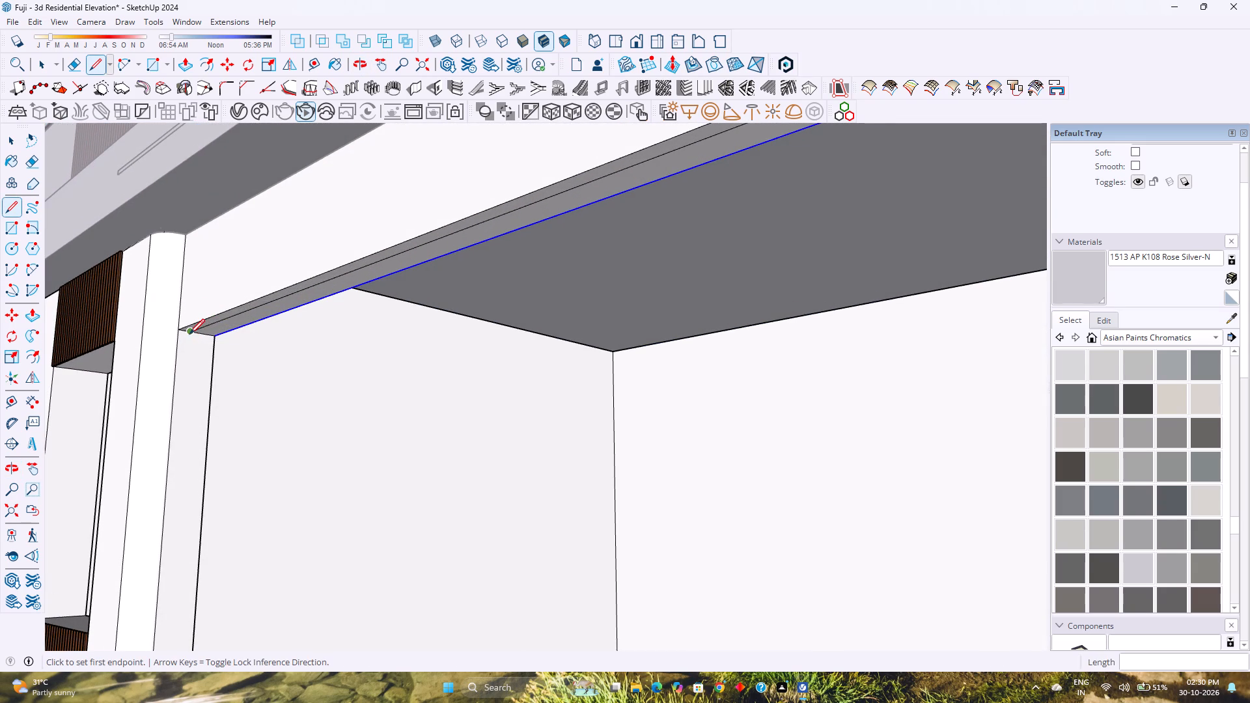
left_click(189, 334)
key("Up")
scroll(195, 383, "down", 5)
scroll(195, 383, "up", 1)
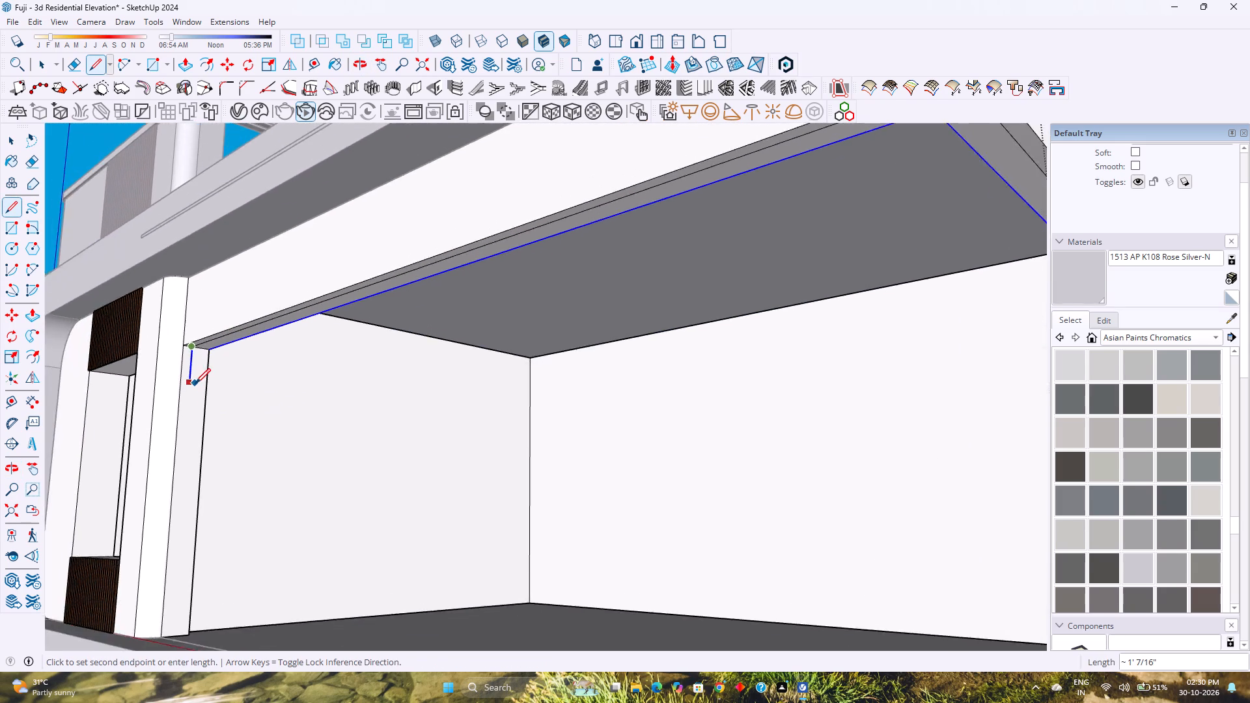
scroll(195, 383, "down", 4)
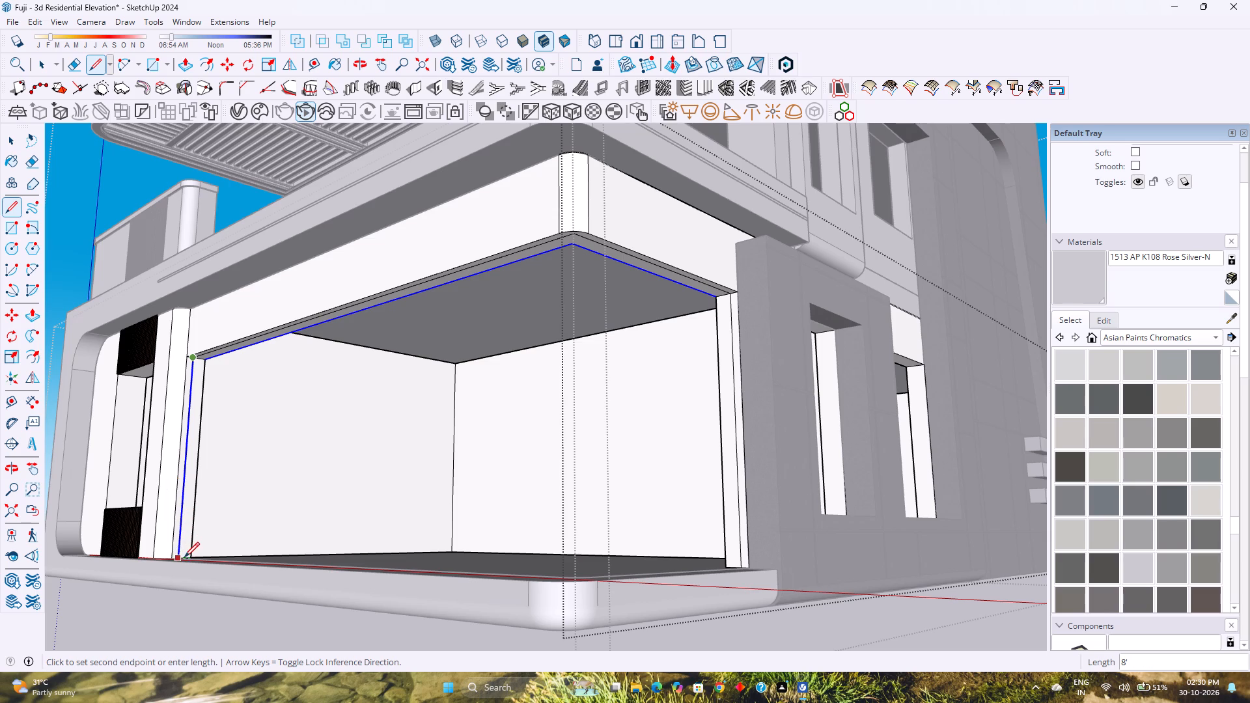
left_click(184, 557)
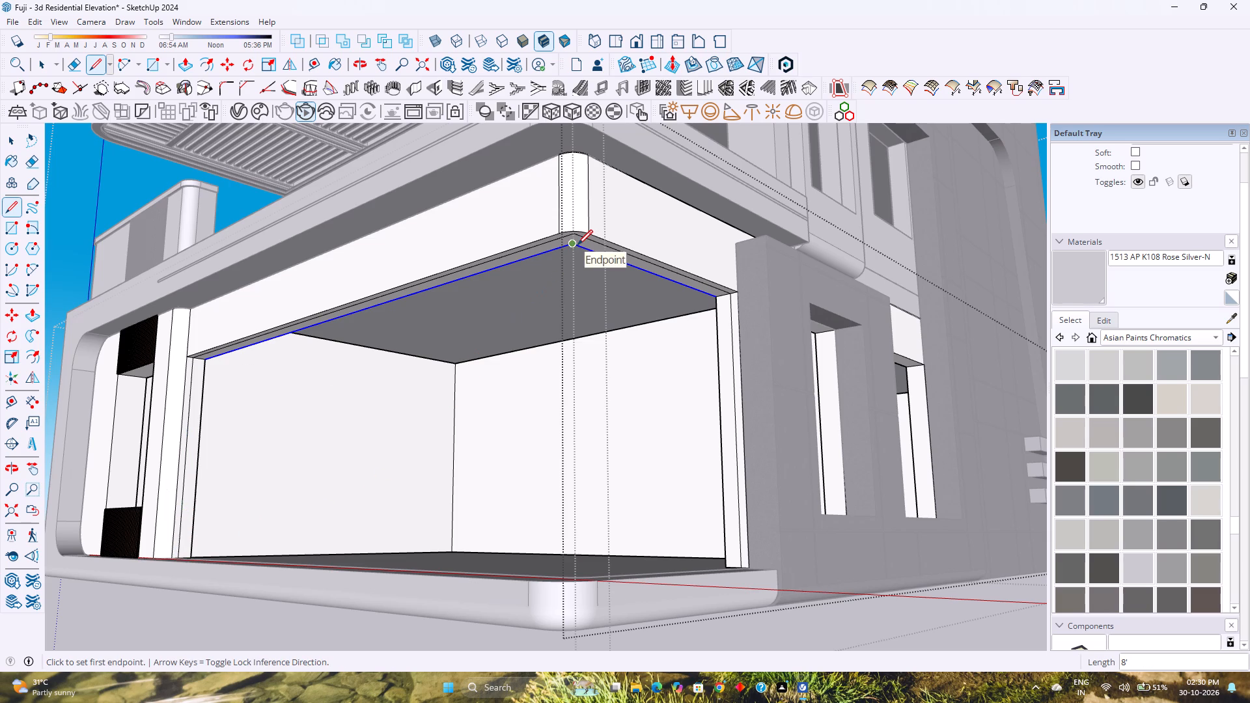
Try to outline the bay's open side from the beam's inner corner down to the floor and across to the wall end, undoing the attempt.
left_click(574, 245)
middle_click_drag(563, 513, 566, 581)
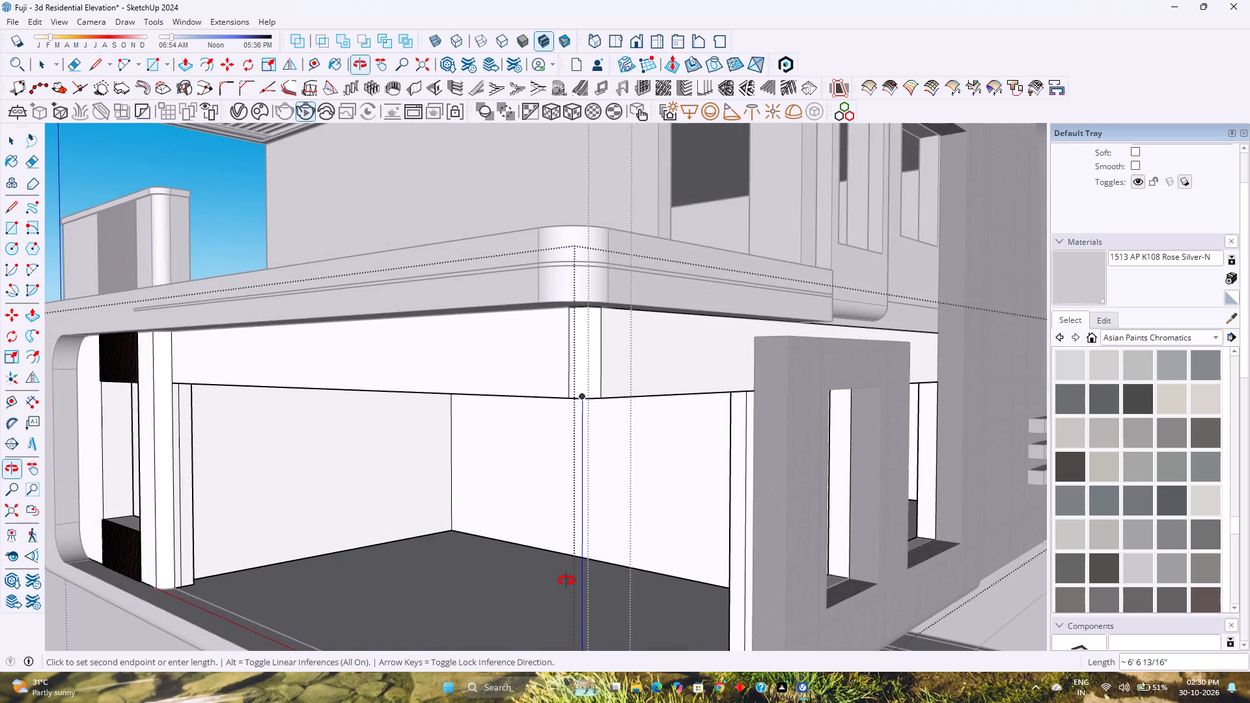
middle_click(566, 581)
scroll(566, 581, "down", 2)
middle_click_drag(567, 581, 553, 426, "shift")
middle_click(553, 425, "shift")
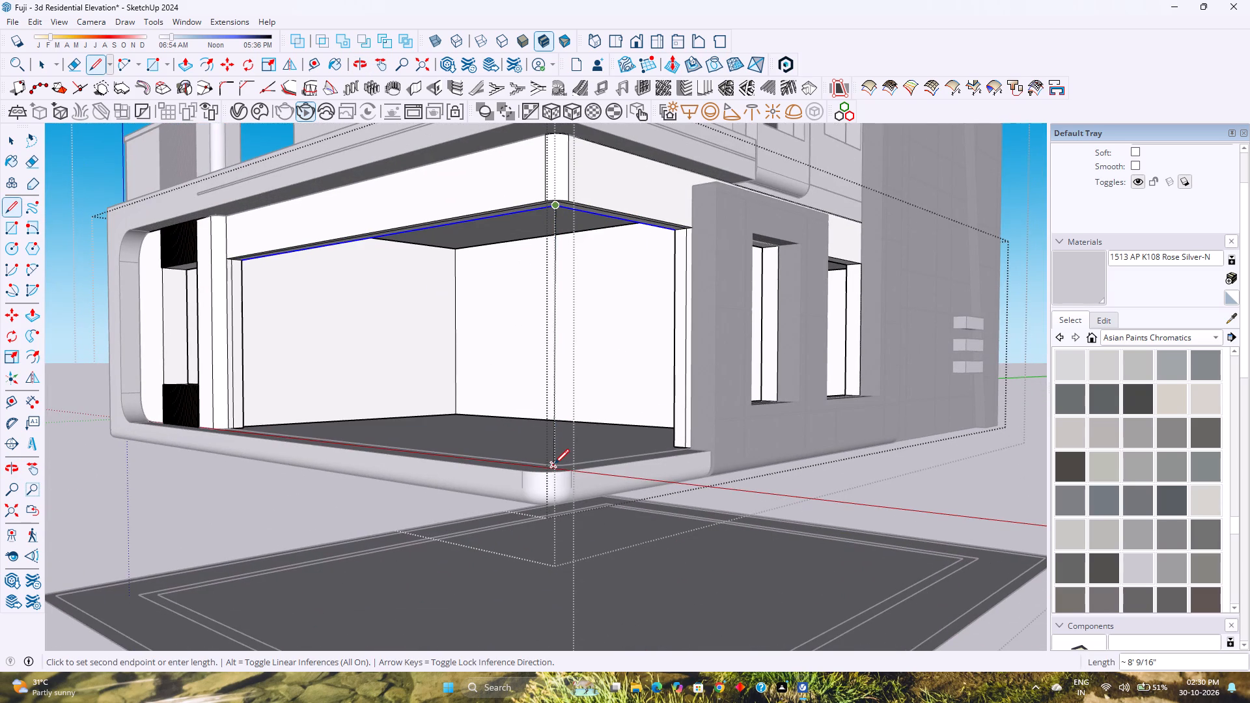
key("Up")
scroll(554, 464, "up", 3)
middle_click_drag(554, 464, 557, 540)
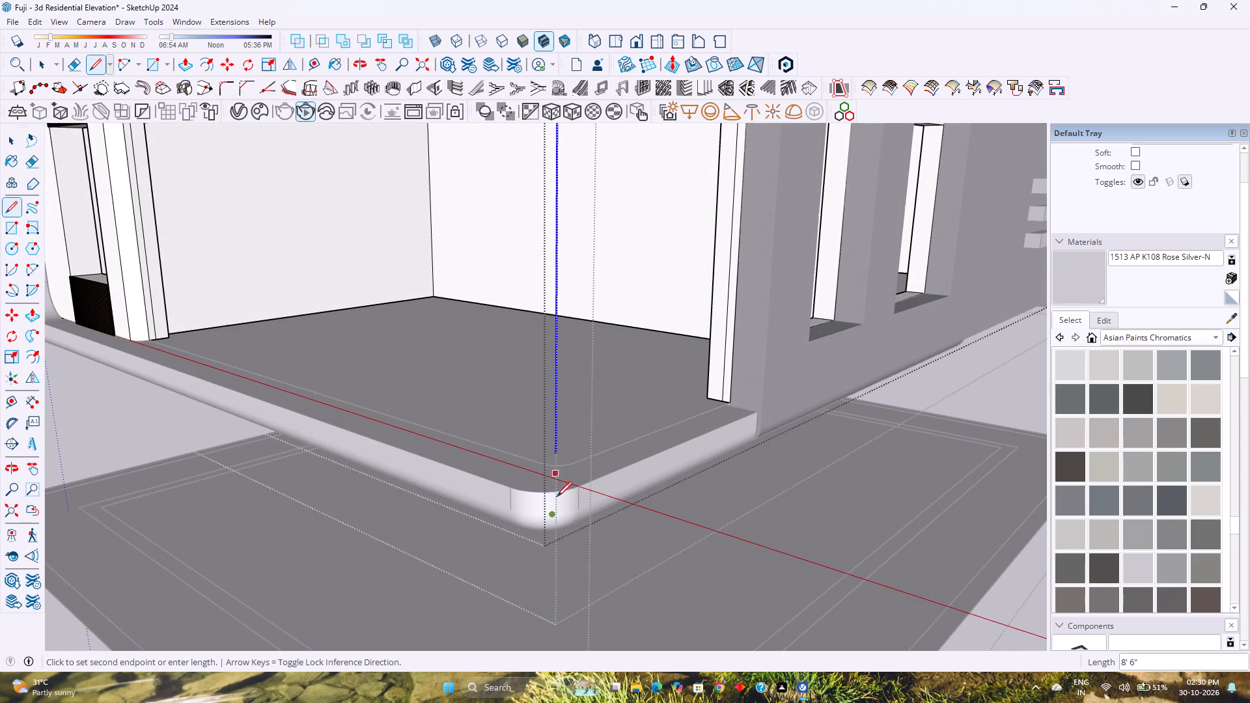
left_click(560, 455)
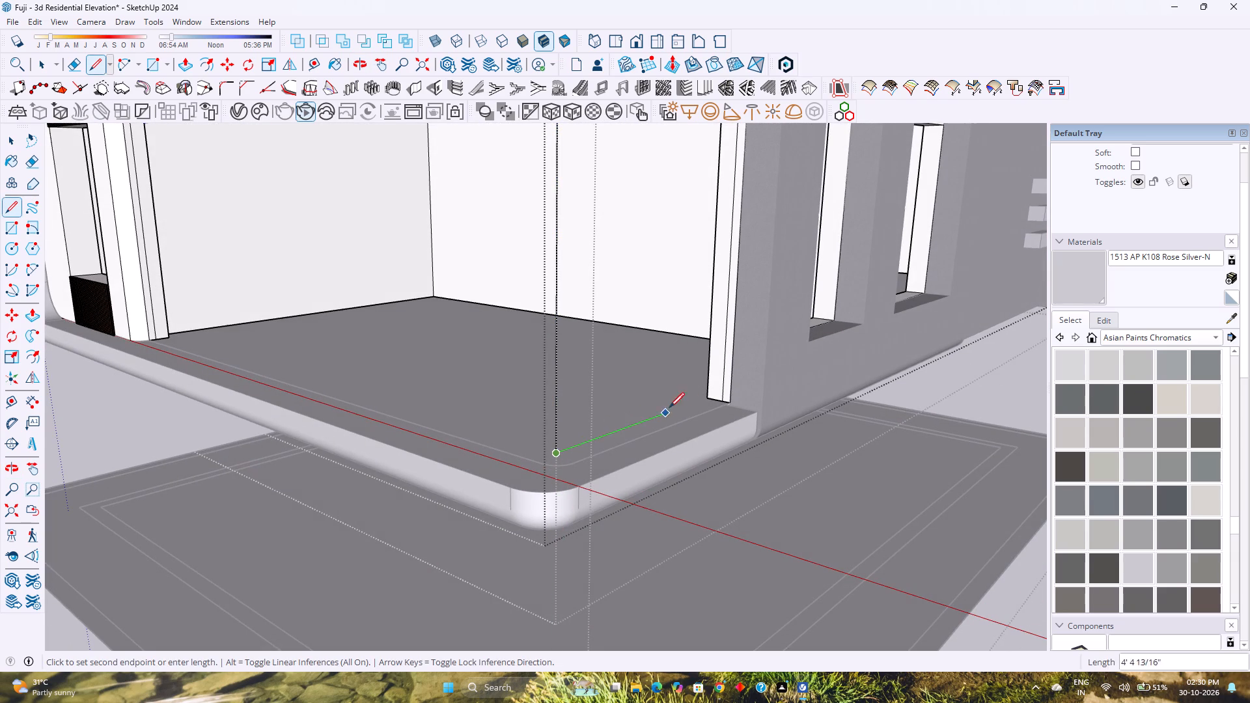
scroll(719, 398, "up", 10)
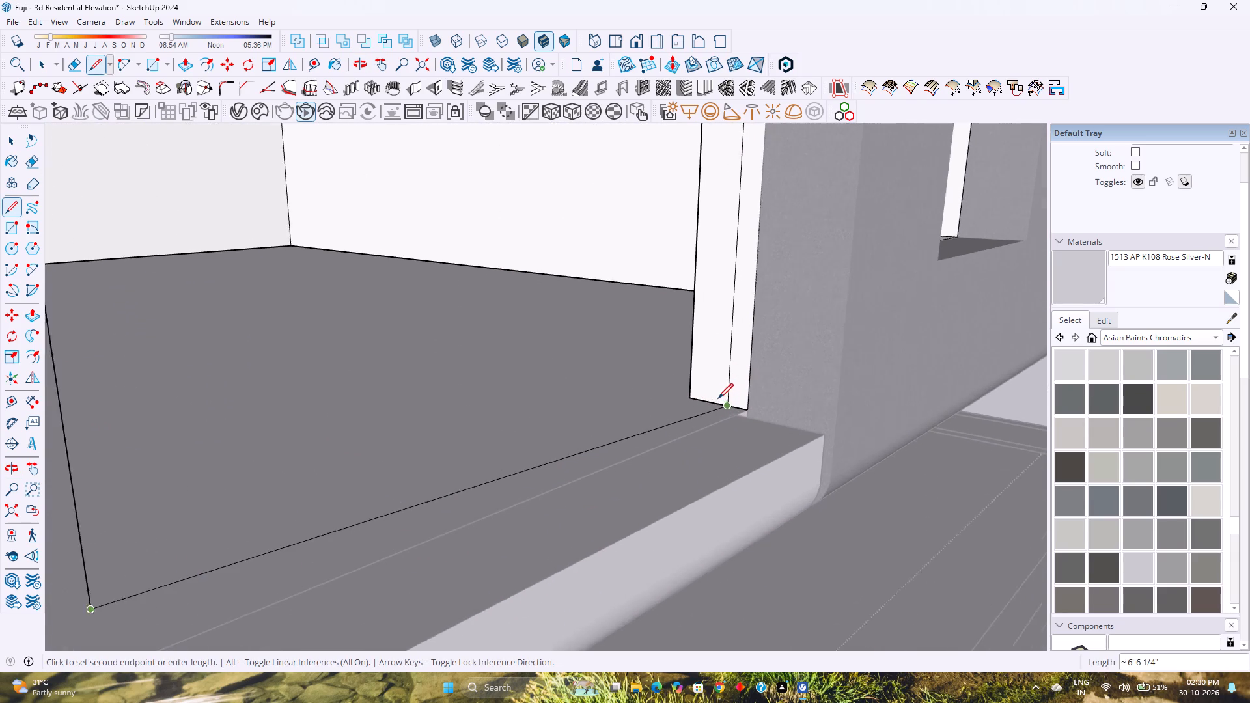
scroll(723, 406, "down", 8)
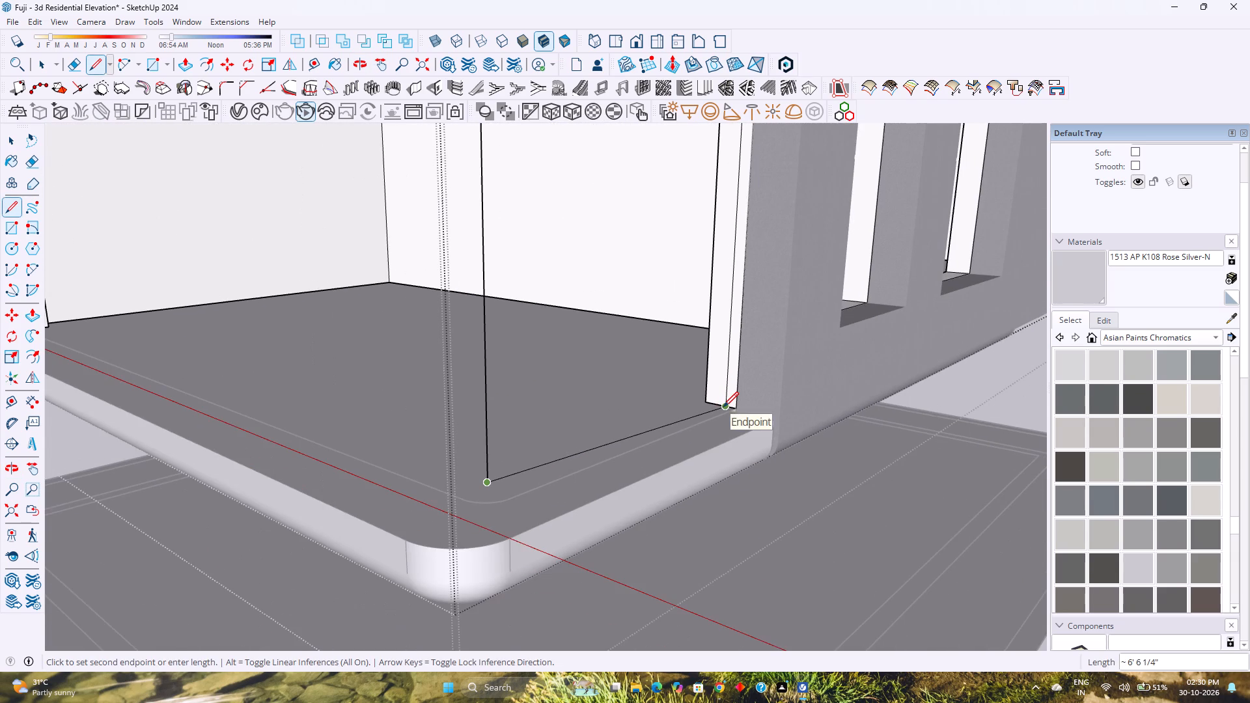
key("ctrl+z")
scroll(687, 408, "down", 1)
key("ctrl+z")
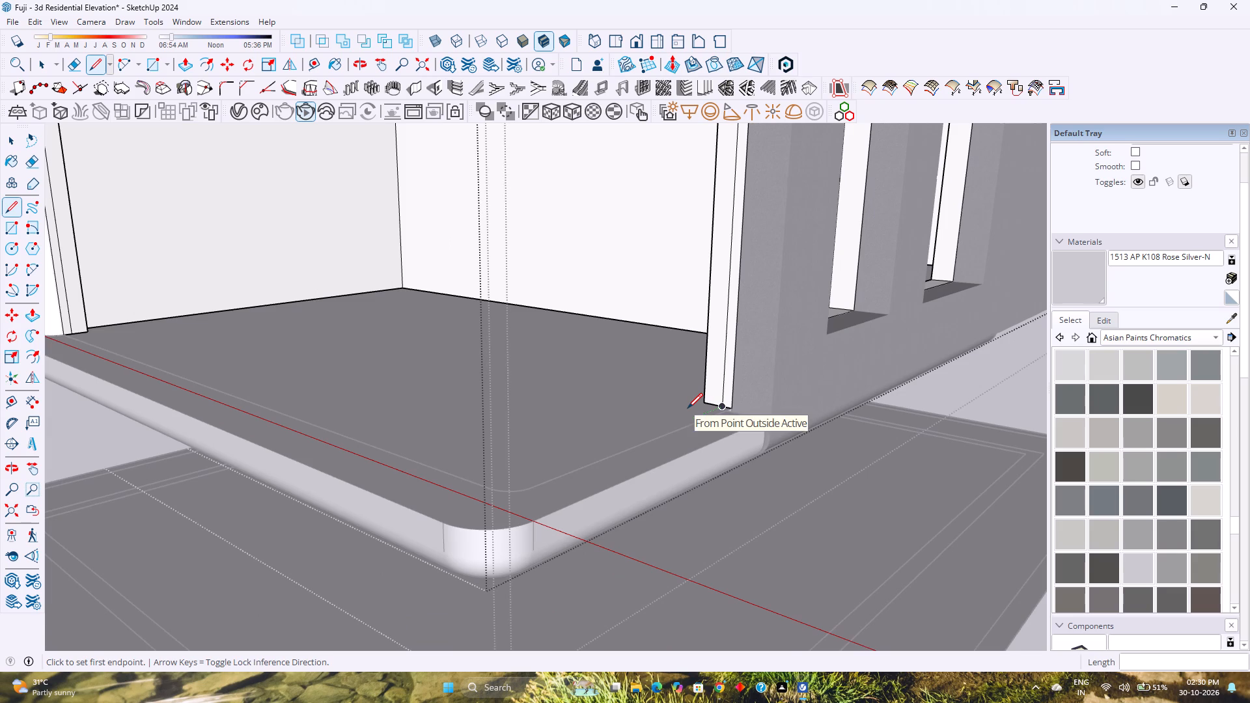
Copy the two offset lines under the beam 8' straight down to the floor of the open bay.
scroll(687, 408, "down", 2)
middle_click_drag(662, 403, 650, 499, "shift")
middle_click_drag(571, 454, 444, 383)
middle_click(440, 380)
scroll(439, 375, "up", 2)
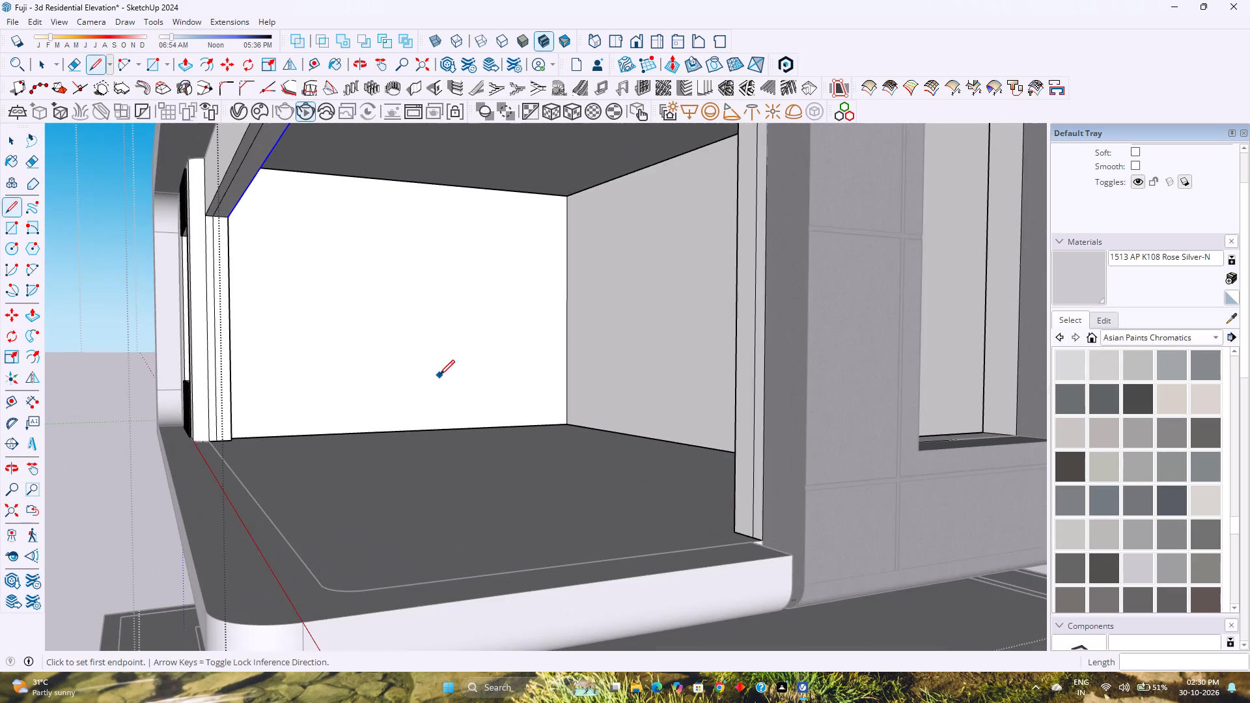
scroll(439, 375, "down", 2)
middle_click_drag(439, 375, 432, 400)
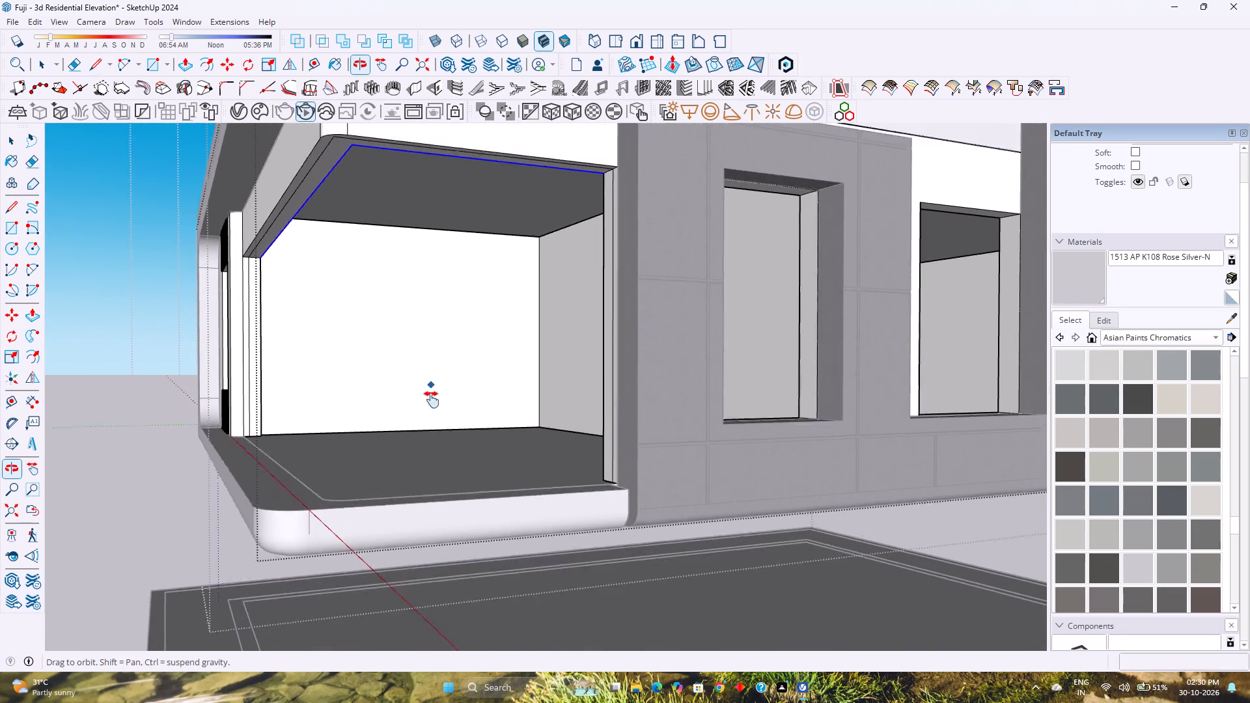
middle_click_drag(432, 400, 427, 442)
middle_click(427, 442, "shift")
middle_click_drag(337, 420, 335, 400)
middle_click(335, 400)
scroll(240, 312, "up", 2)
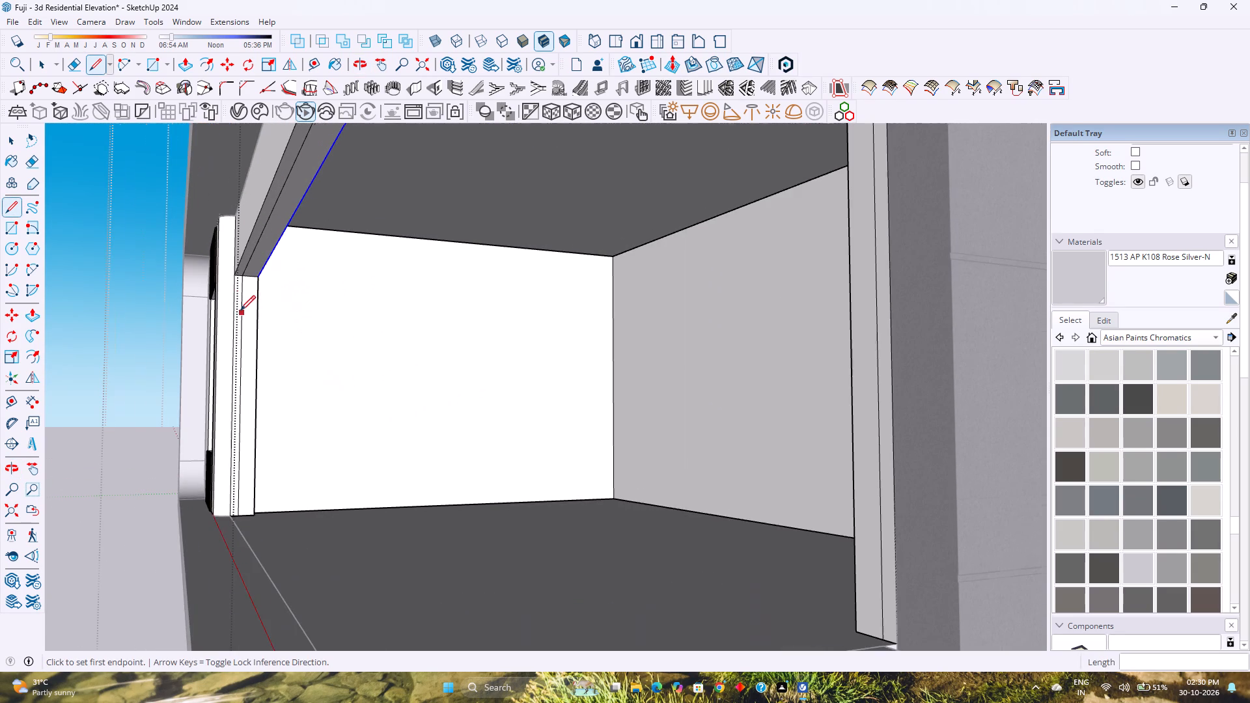
scroll(240, 310, "up", 1)
scroll(249, 304, "down", 3)
key("space")
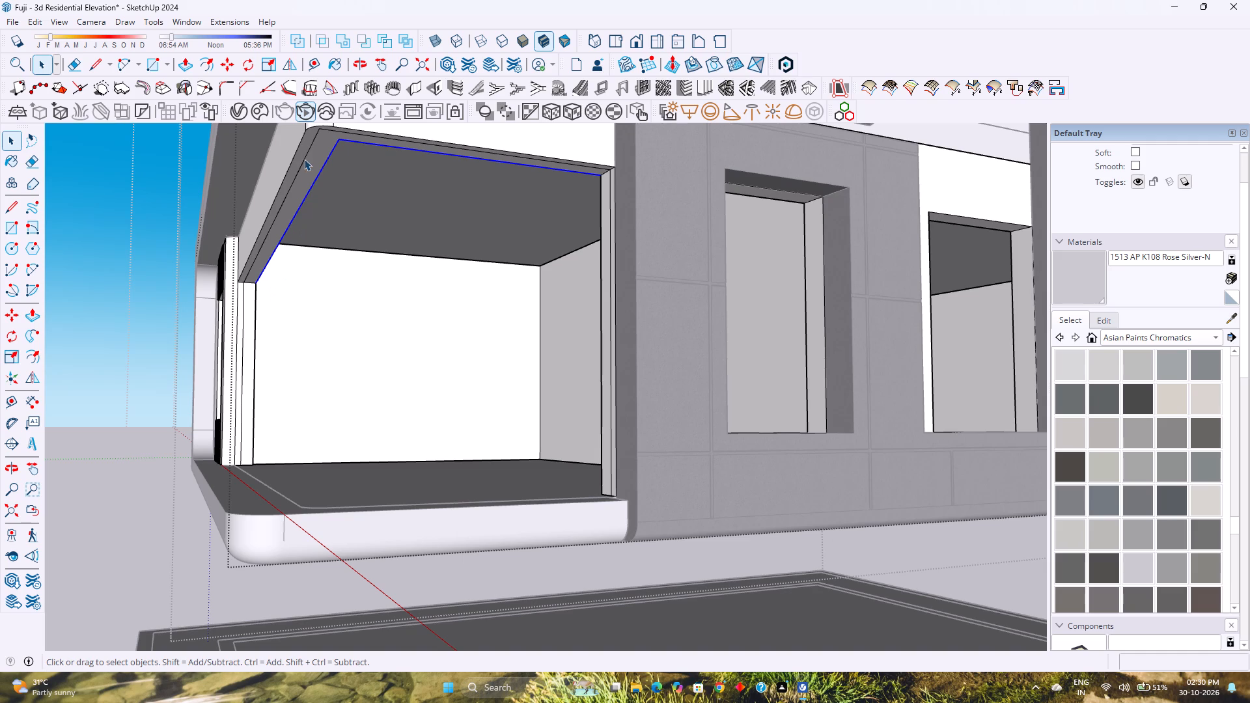
left_click(311, 147)
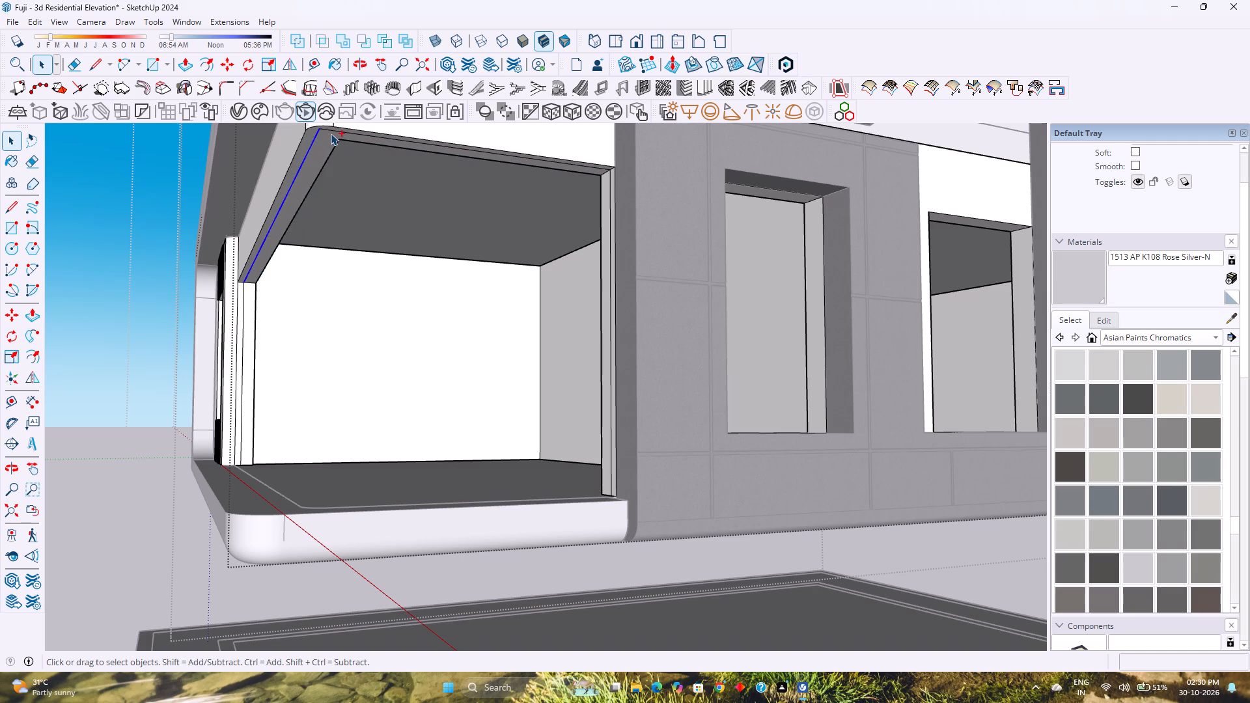
left_click(332, 131, "ctrl")
key("m")
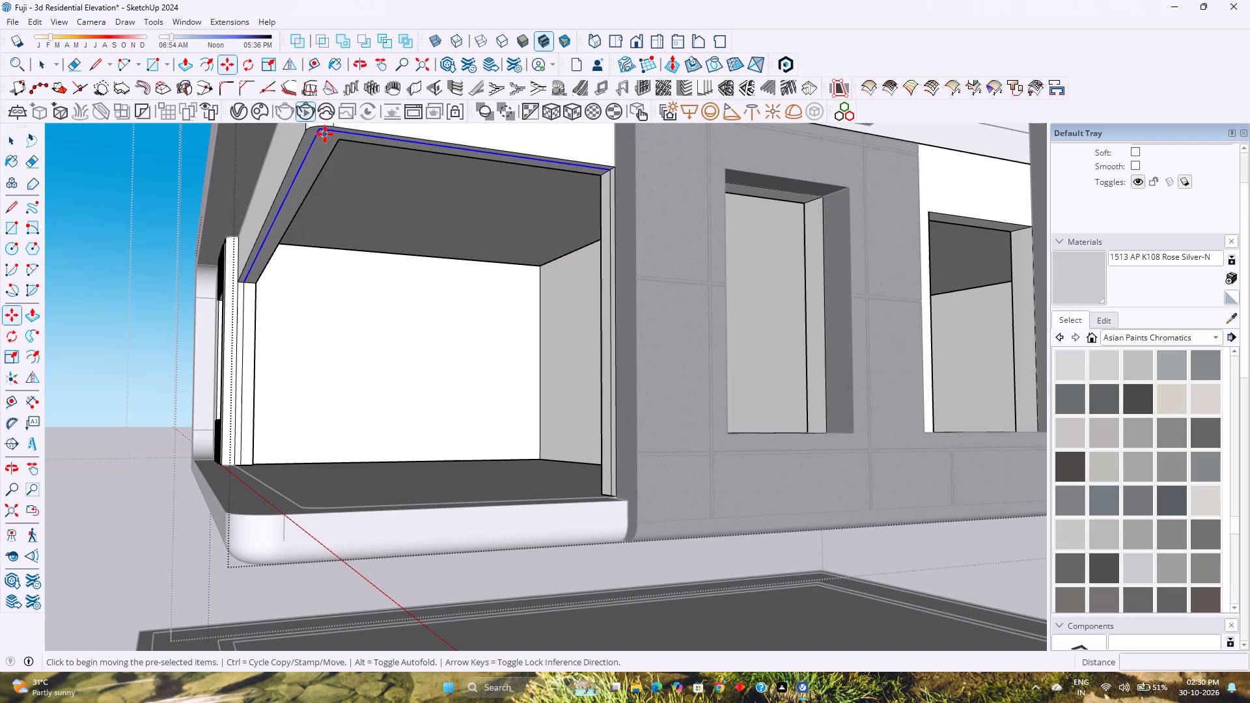
left_click(323, 131)
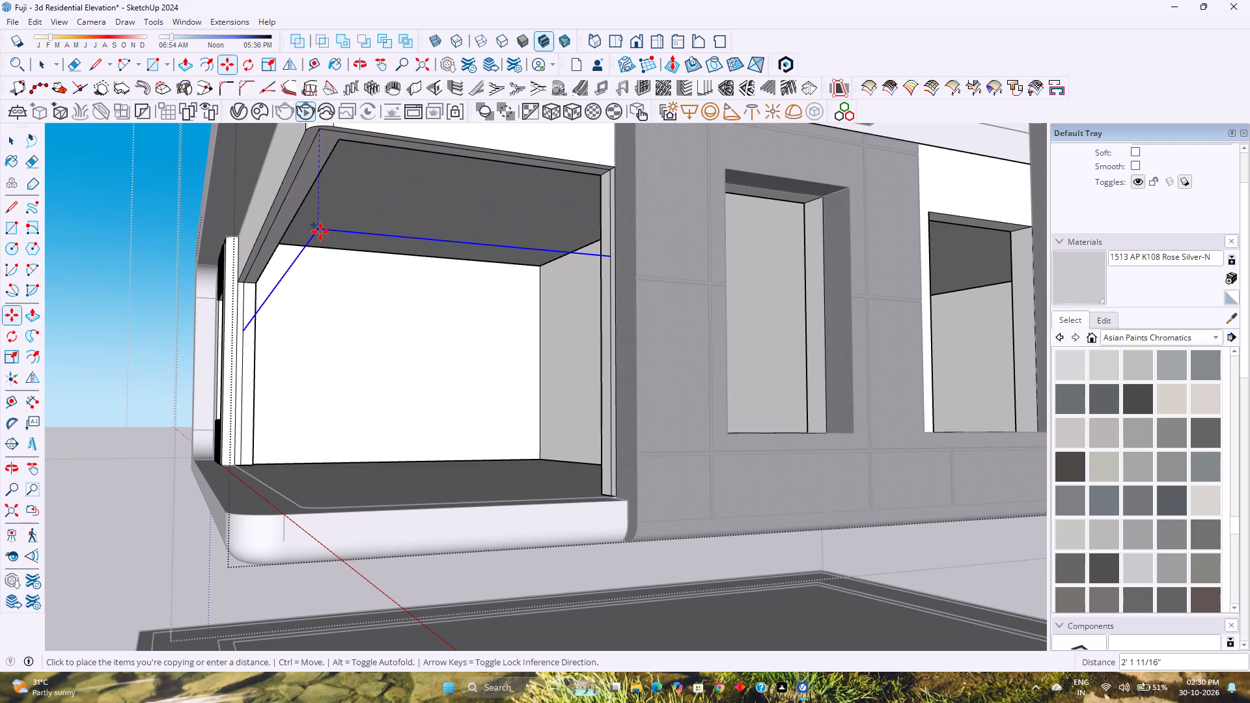
key("Up")
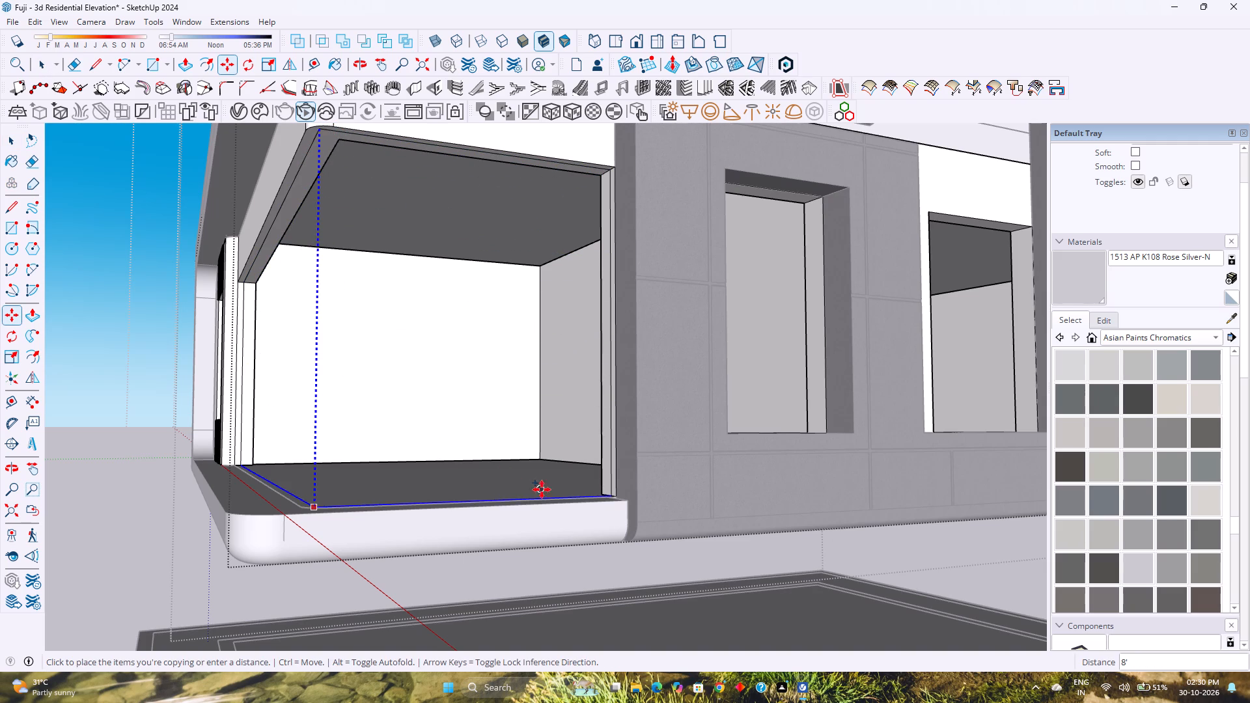
scroll(605, 501, "up", 7)
middle_click_drag(617, 493, 663, 603)
middle_click(663, 603)
left_click(624, 494)
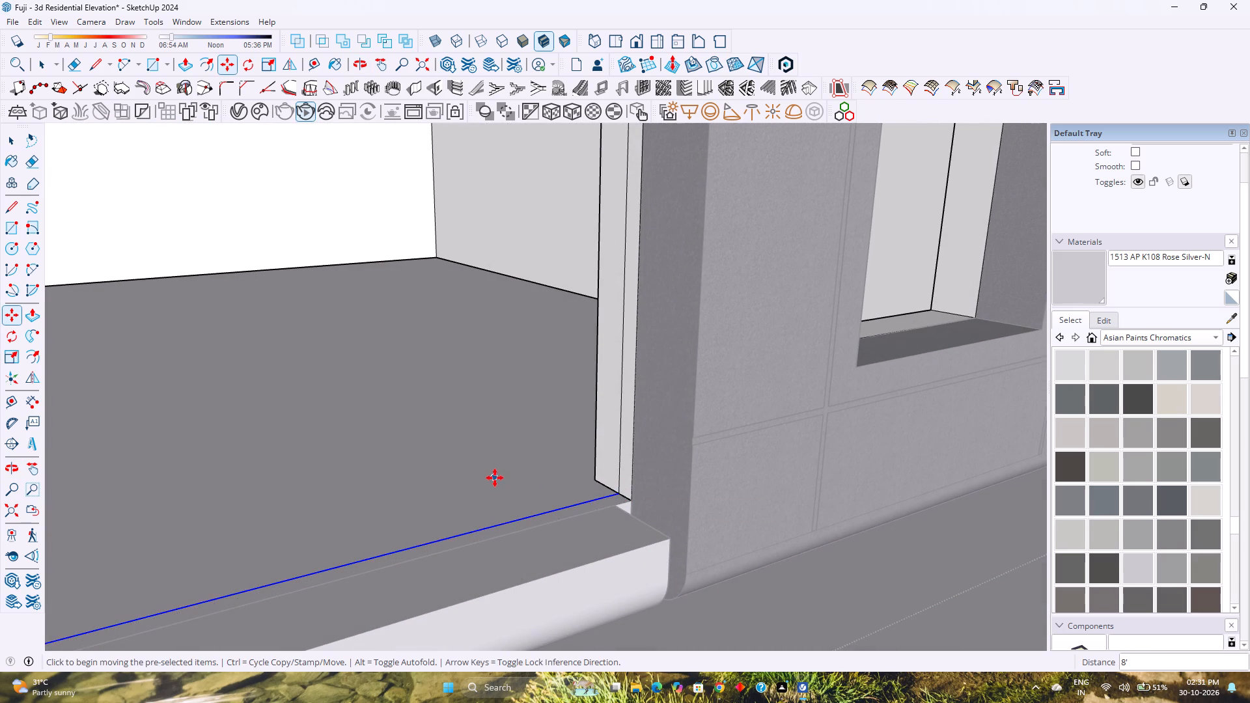
Draw a vertical 8' line from the corner of the copied floor lines up to the offset corner under the beam.
scroll(495, 474, "down", 9)
key("l")
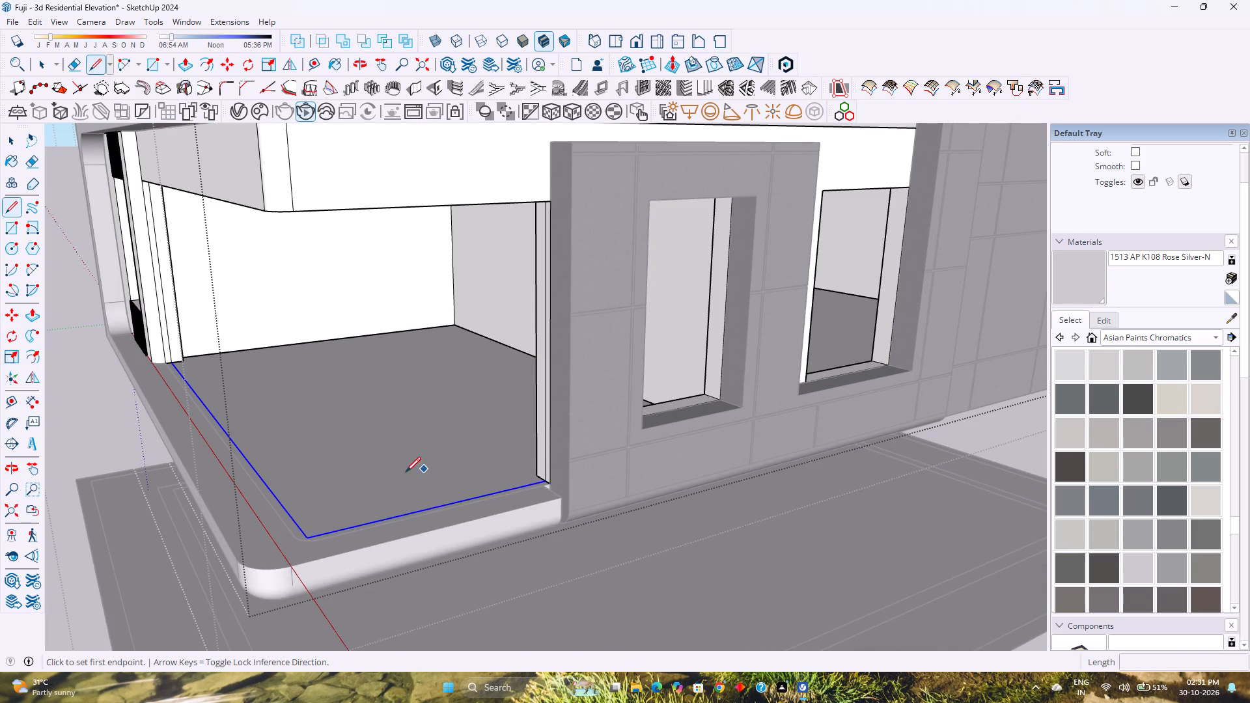
left_click(307, 532)
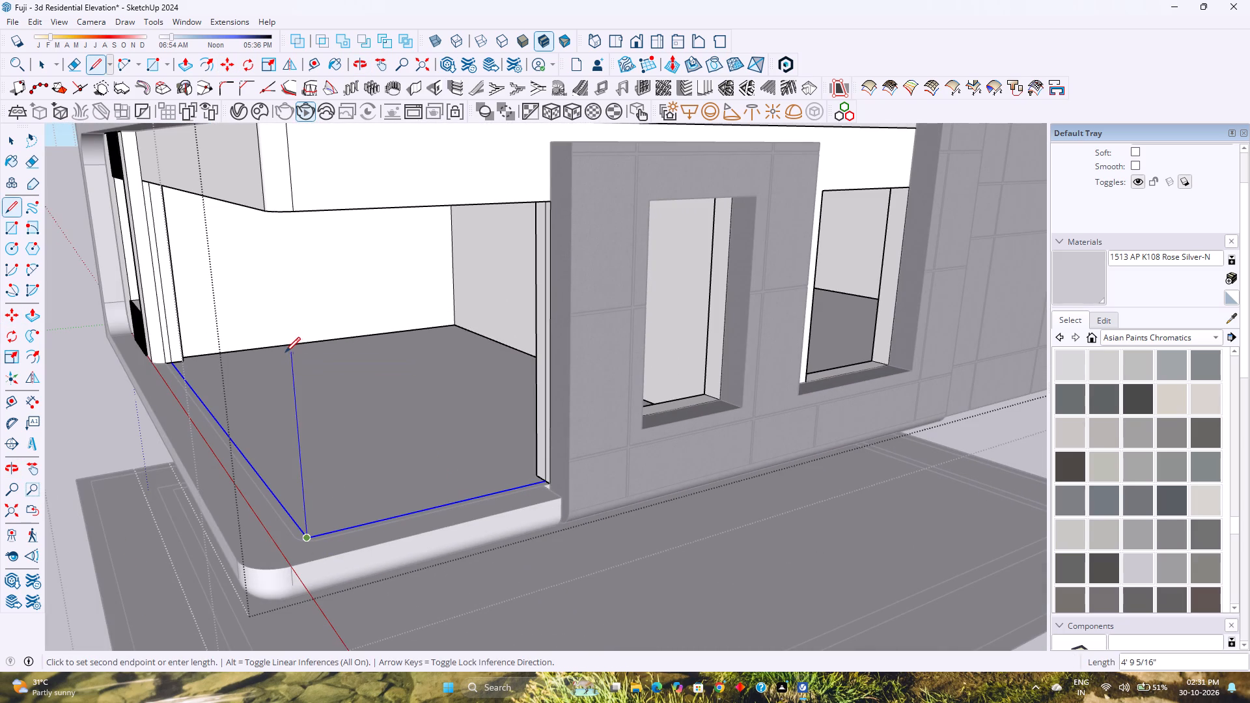
key("Up")
middle_click_drag(287, 345, 287, 260)
middle_click(287, 257)
middle_click(287, 256)
middle_click_drag(292, 246, 296, 240)
middle_click_drag(295, 243, 286, 295, "shift")
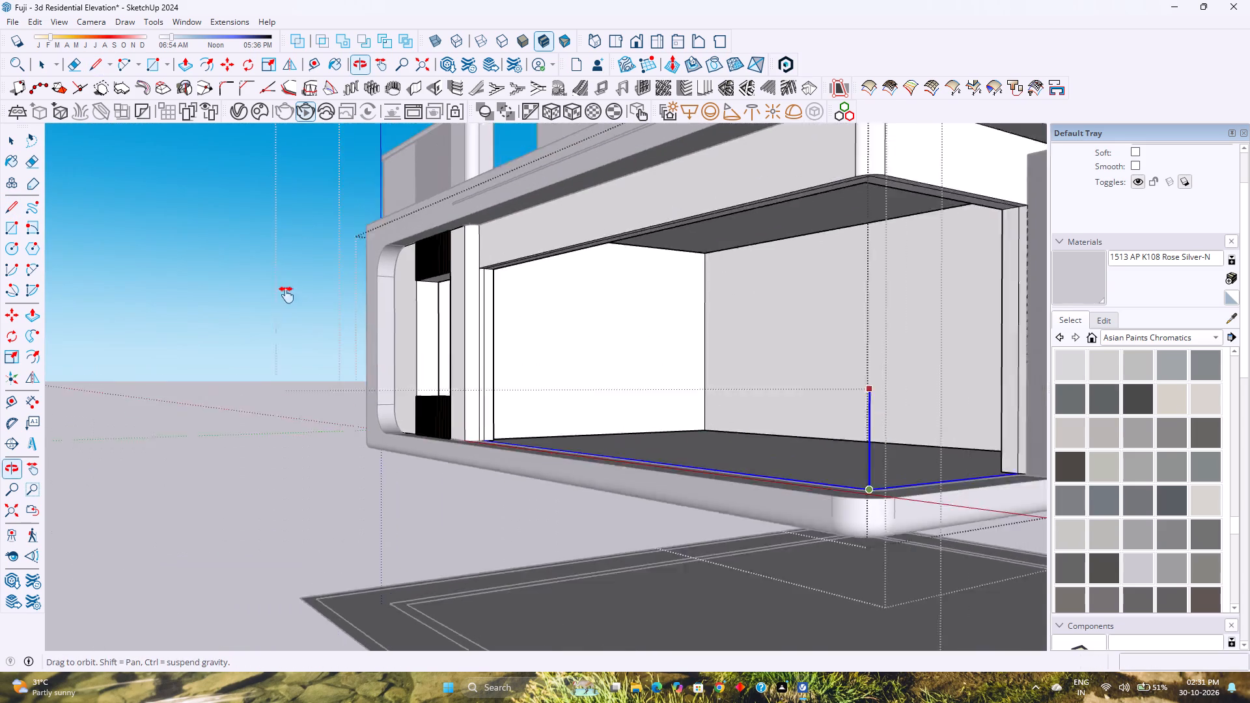
middle_click_drag(286, 295, 242, 344, "shift")
middle_click(242, 344, "shift")
scroll(733, 371, "up", 2)
middle_click_drag(716, 359, 691, 350)
middle_click(691, 350)
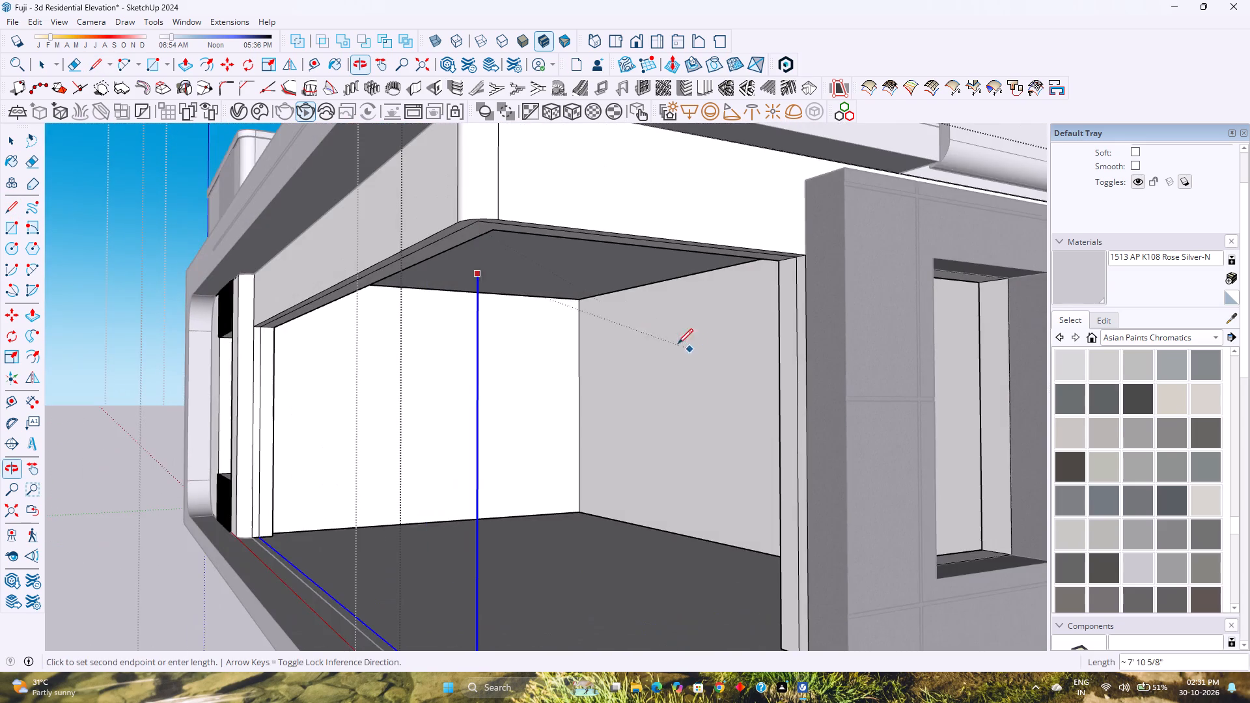
middle_click_drag(540, 316, 548, 362, "shift")
scroll(492, 344, "up", 1)
middle_click_drag(492, 344, 485, 280)
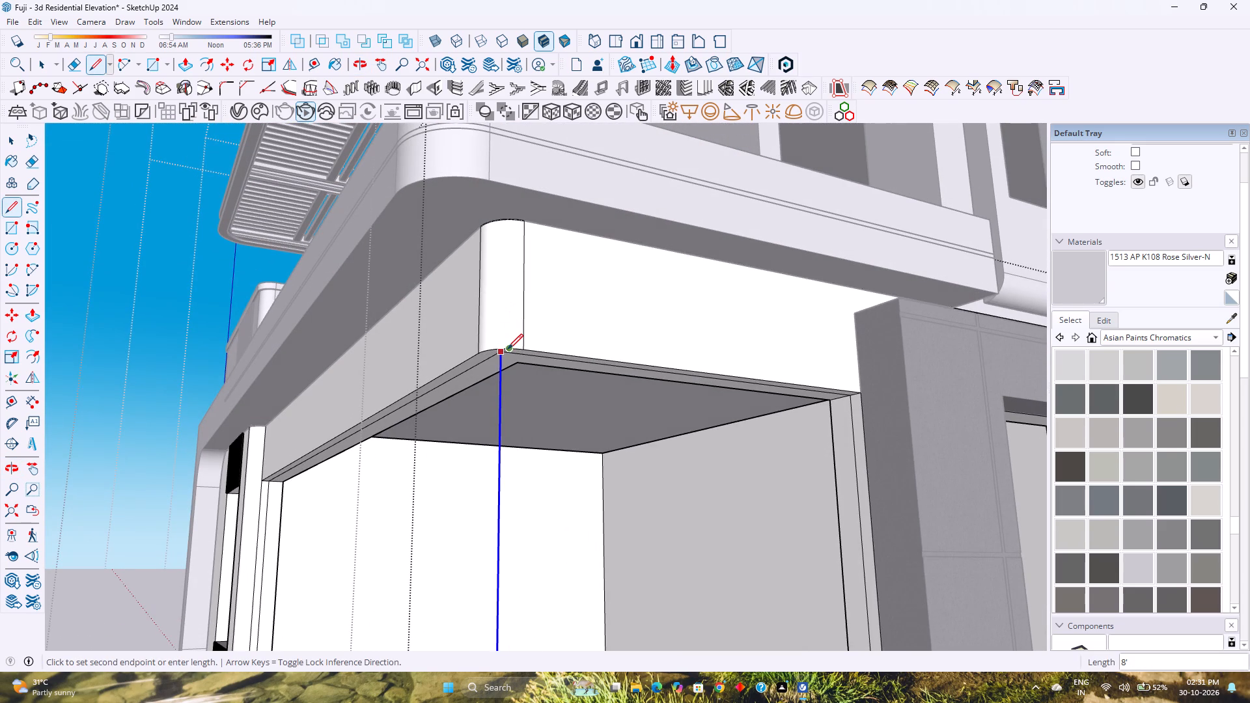
left_click(508, 349)
key("space")
Reverse the front and side faces that now close off the ground-floor bay.
scroll(502, 379, "down", 8)
middle_click_drag(494, 386, 487, 376, "shift")
middle_click(487, 371, "shift")
middle_click(487, 371, "shift")
middle_click_drag(492, 351, 622, 426)
middle_click_drag(650, 470, 503, 324, "shift")
middle_click(503, 324, "shift")
left_click(572, 507)
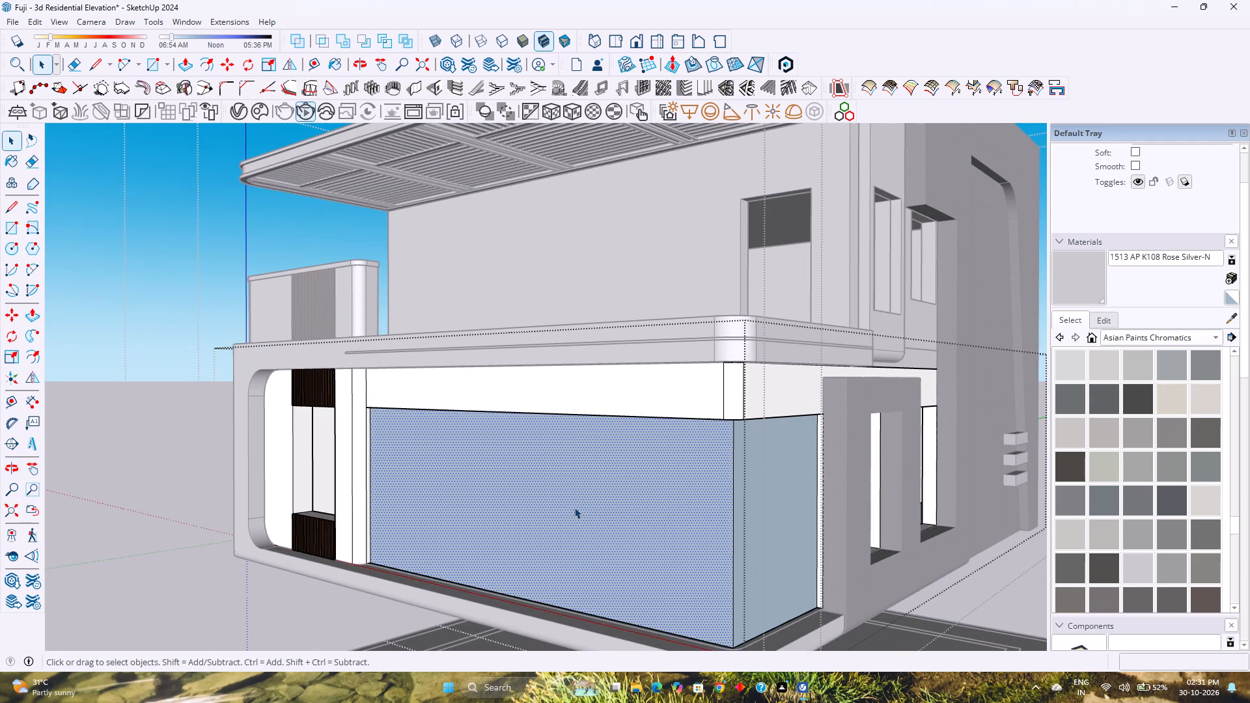
right_click(574, 507)
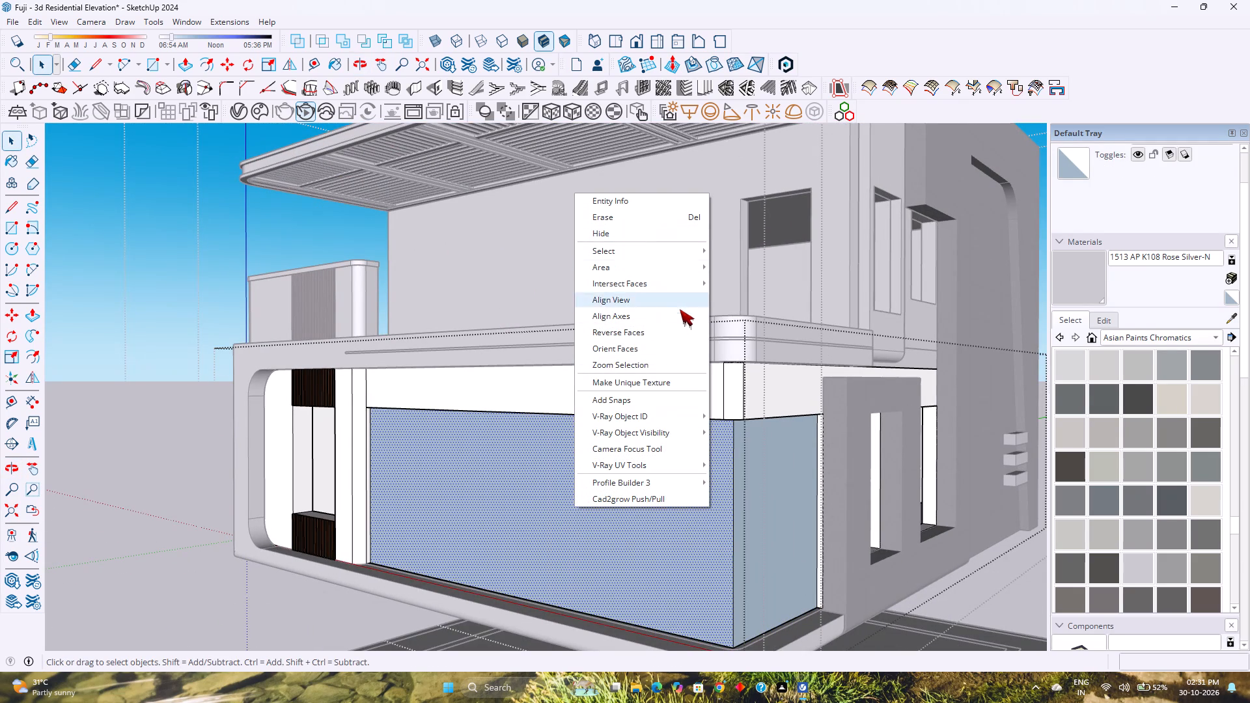
left_click(643, 332)
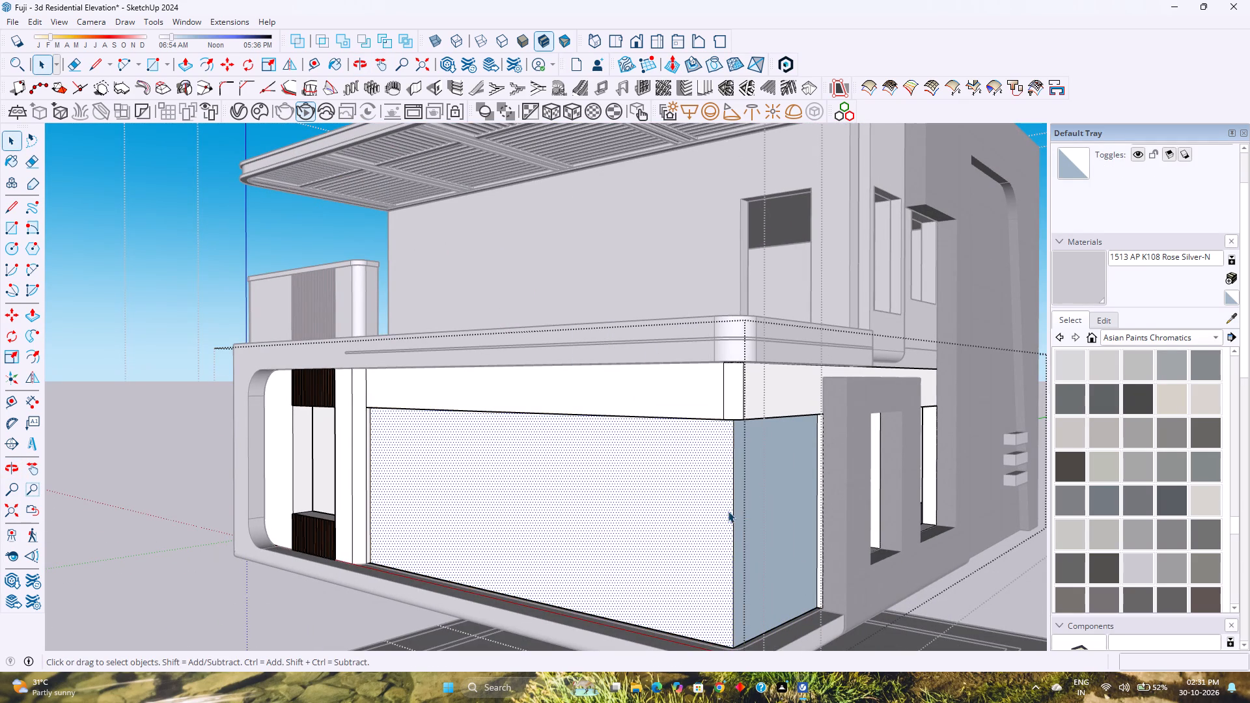
left_click(762, 511)
right_click(762, 511)
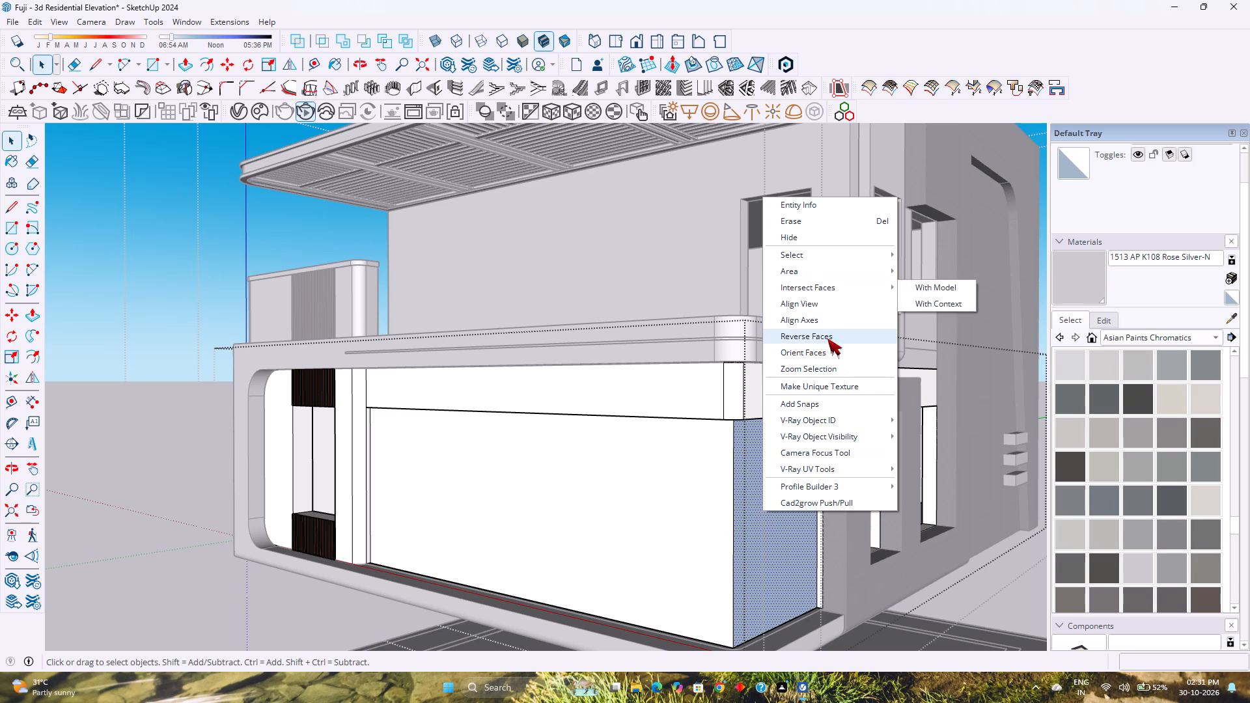
left_click(827, 338)
Group the bay's front and side faces together with their bounding edges.
double_click(789, 486)
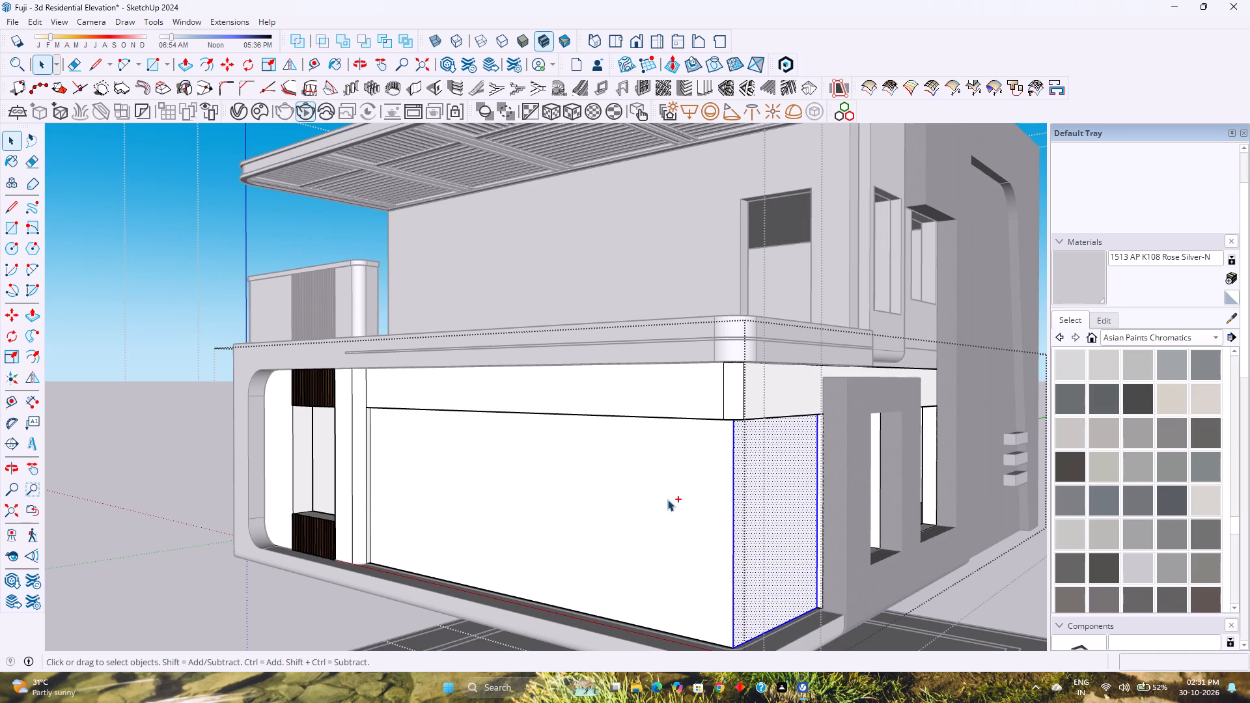
double_click(667, 499, "ctrl")
right_click(667, 499)
left_click(732, 245)
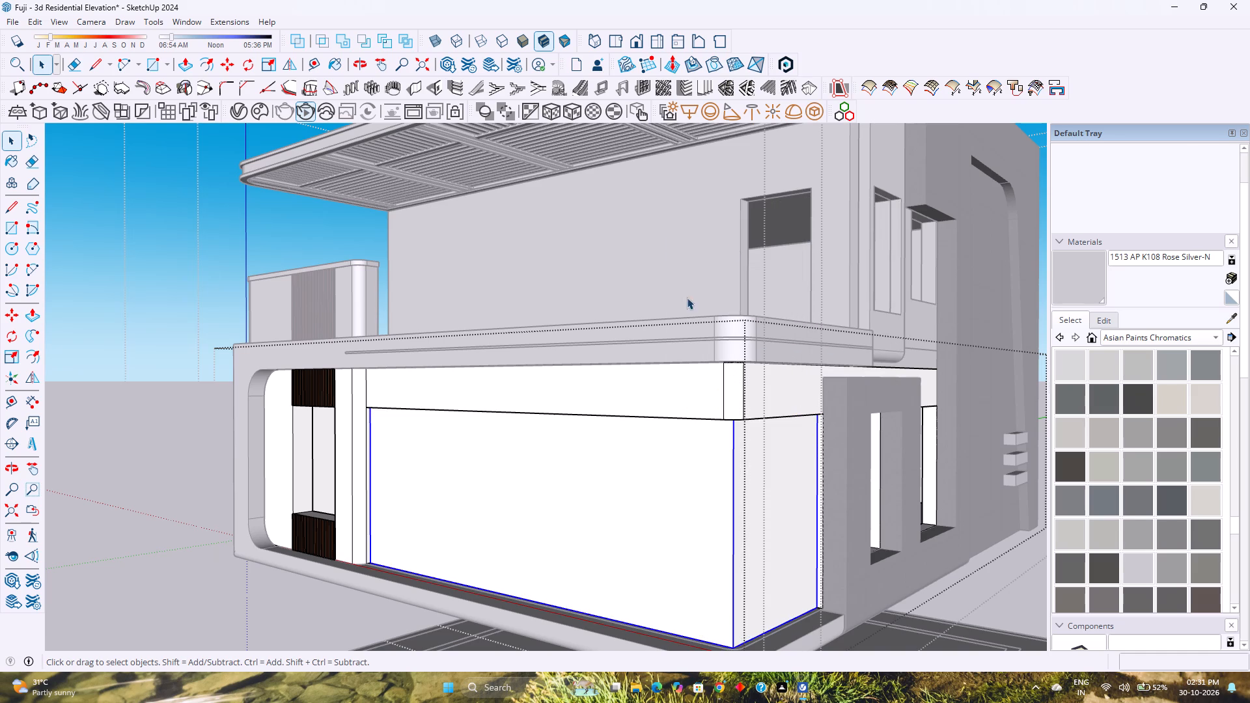
Open the new group of bay faces for editing.
double_click(643, 503)
scroll(645, 502, "up", 3)
double_click(645, 502)
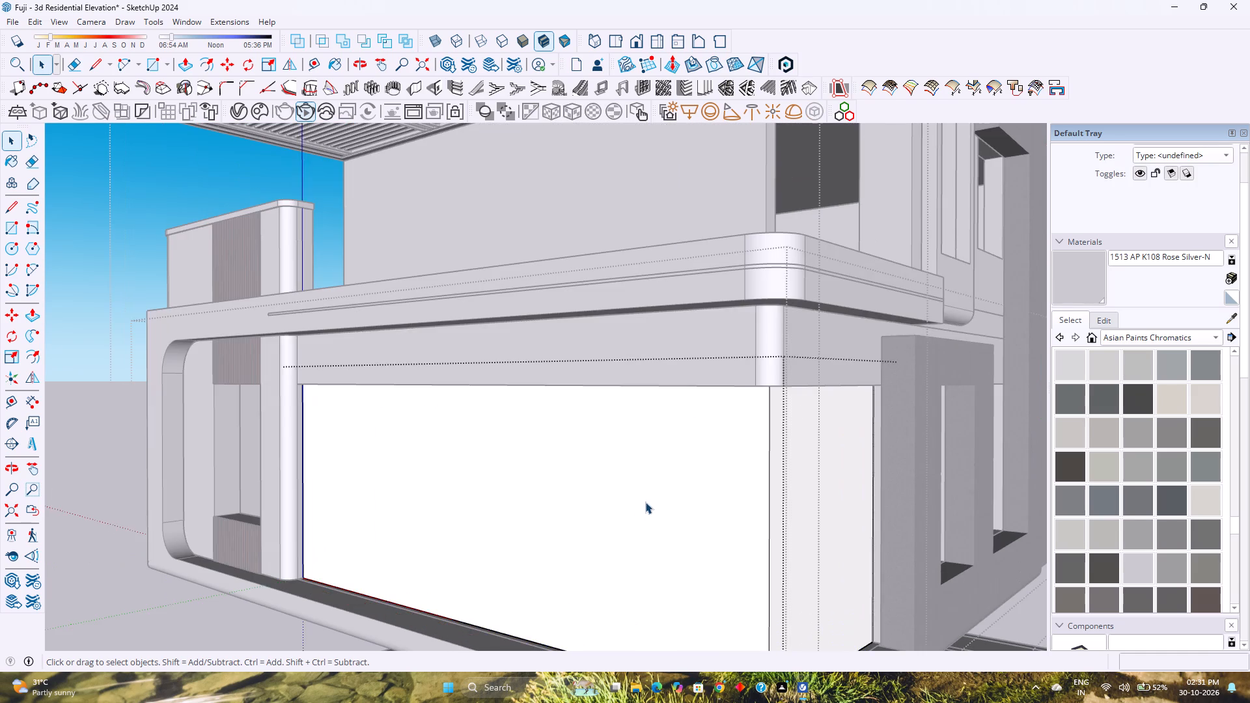
scroll(645, 501, "down", 4)
middle_click_drag(643, 501, 594, 428)
middle_click(594, 427)
scroll(613, 433, "down", 3)
middle_click_drag(615, 465, 624, 465)
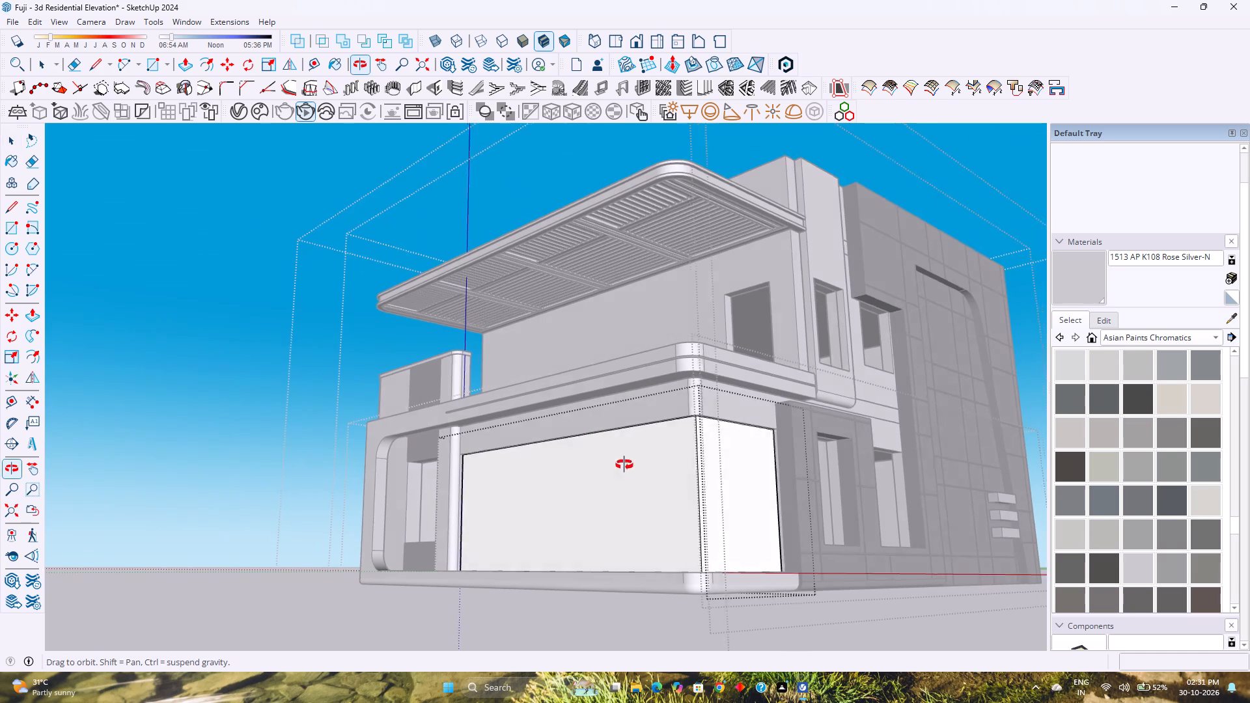
middle_click_drag(624, 465, 666, 456)
middle_click(666, 456)
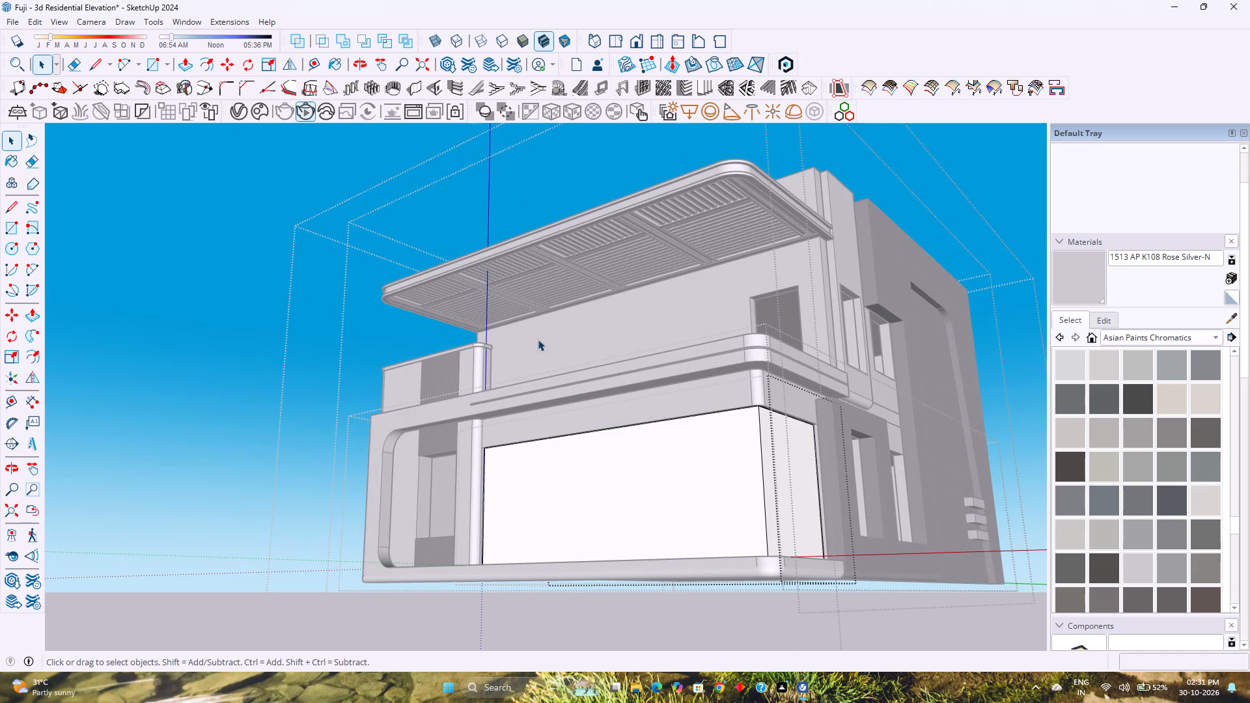
Offset the outlines of the bay's front face and side face inward by 2".
left_click(215, 61)
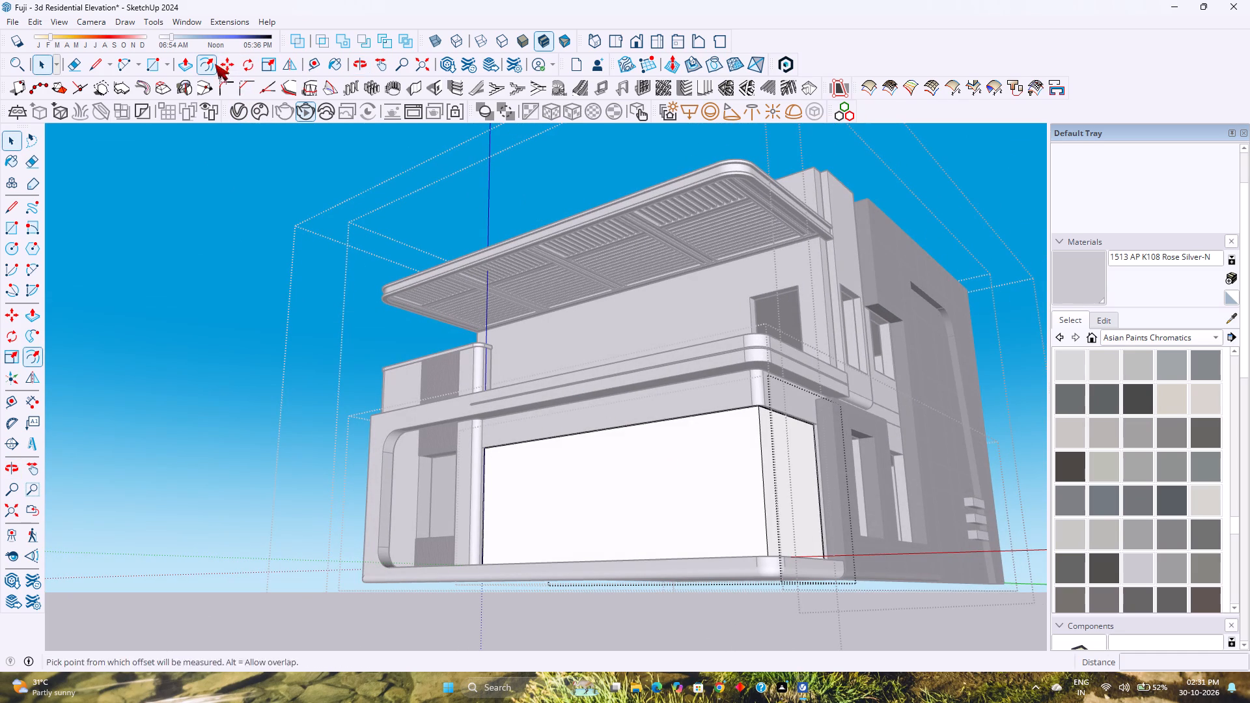
left_click(514, 465)
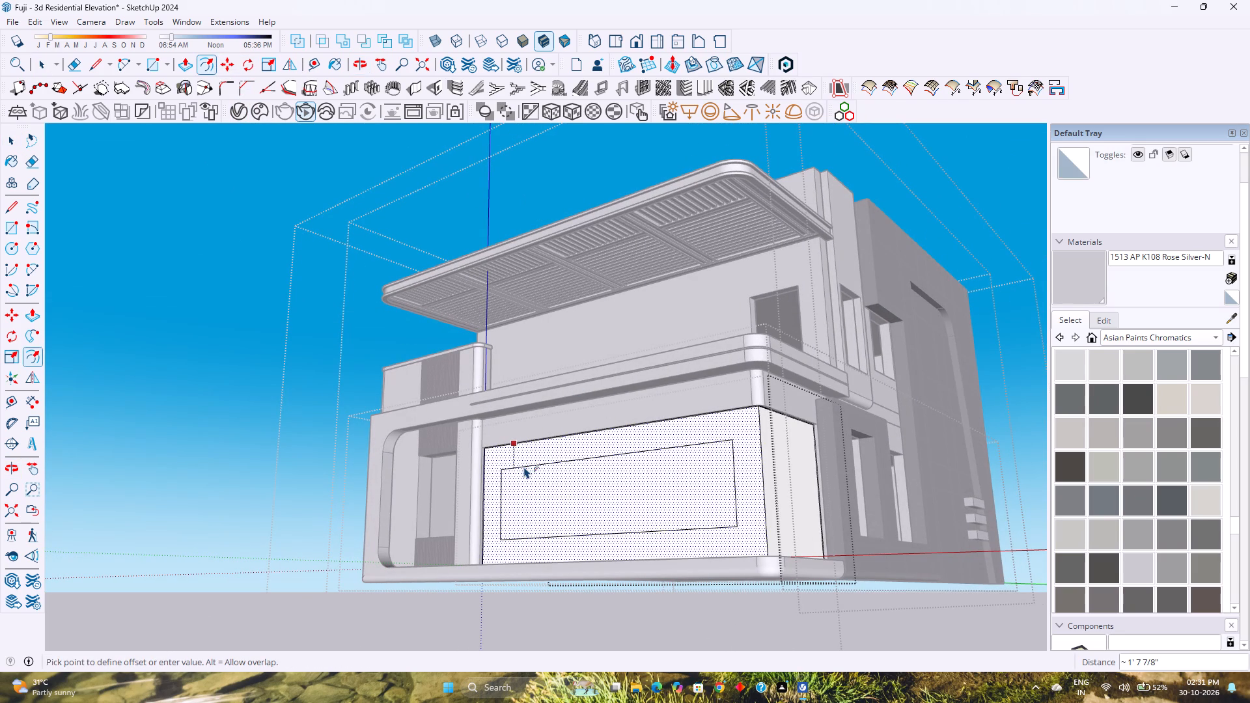
key("2")
key("Return")
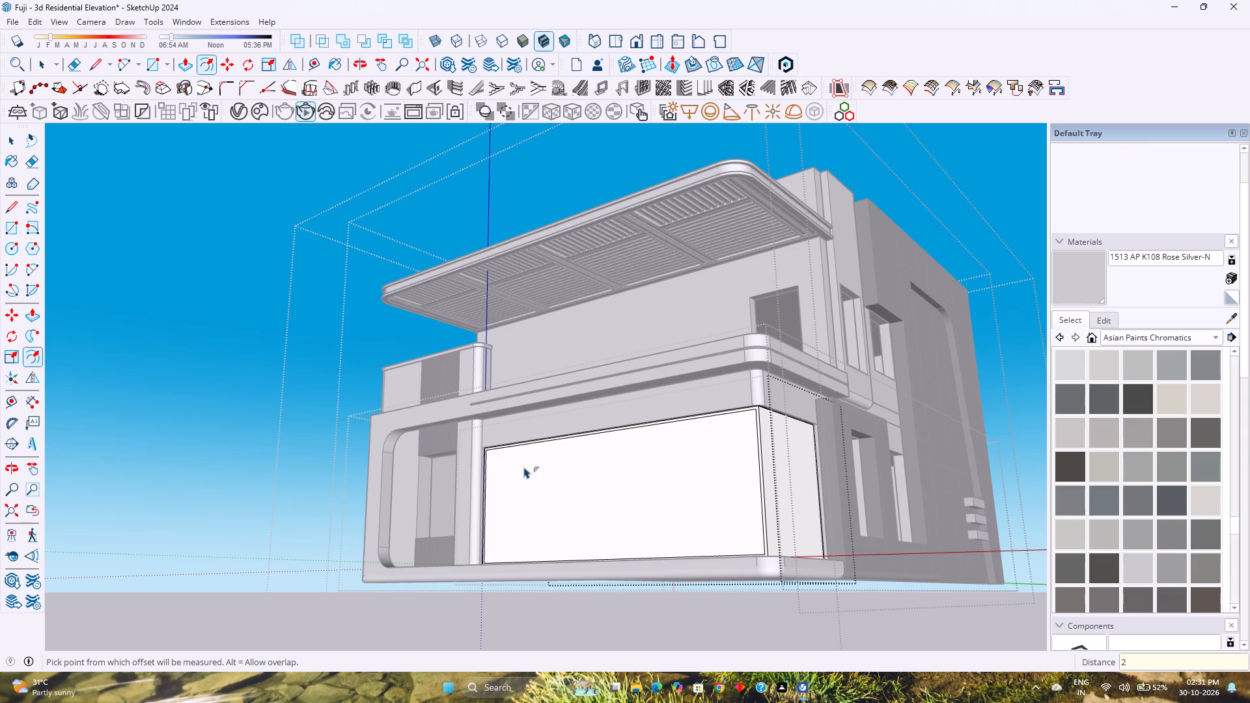
middle_click_drag(783, 492, 732, 497)
middle_click(732, 497)
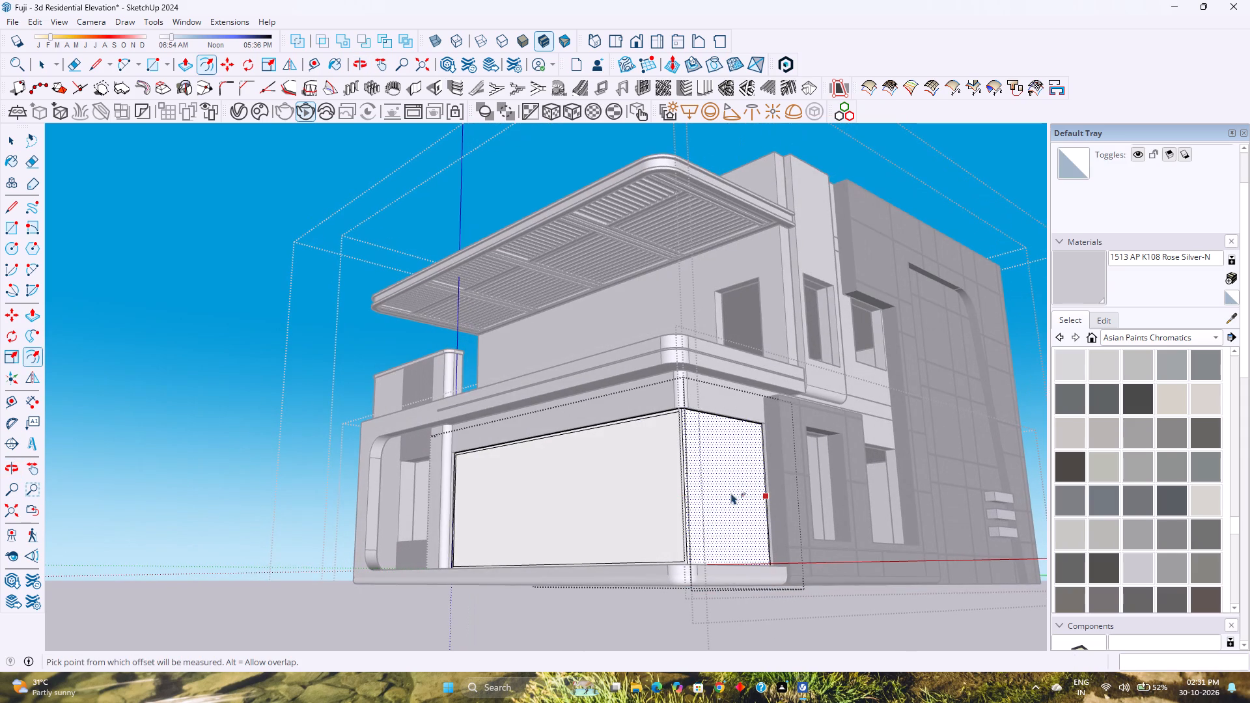
double_click(741, 486)
Group the front and side border strips around the bay together with their edges as one frame.
scroll(704, 456, "up", 5)
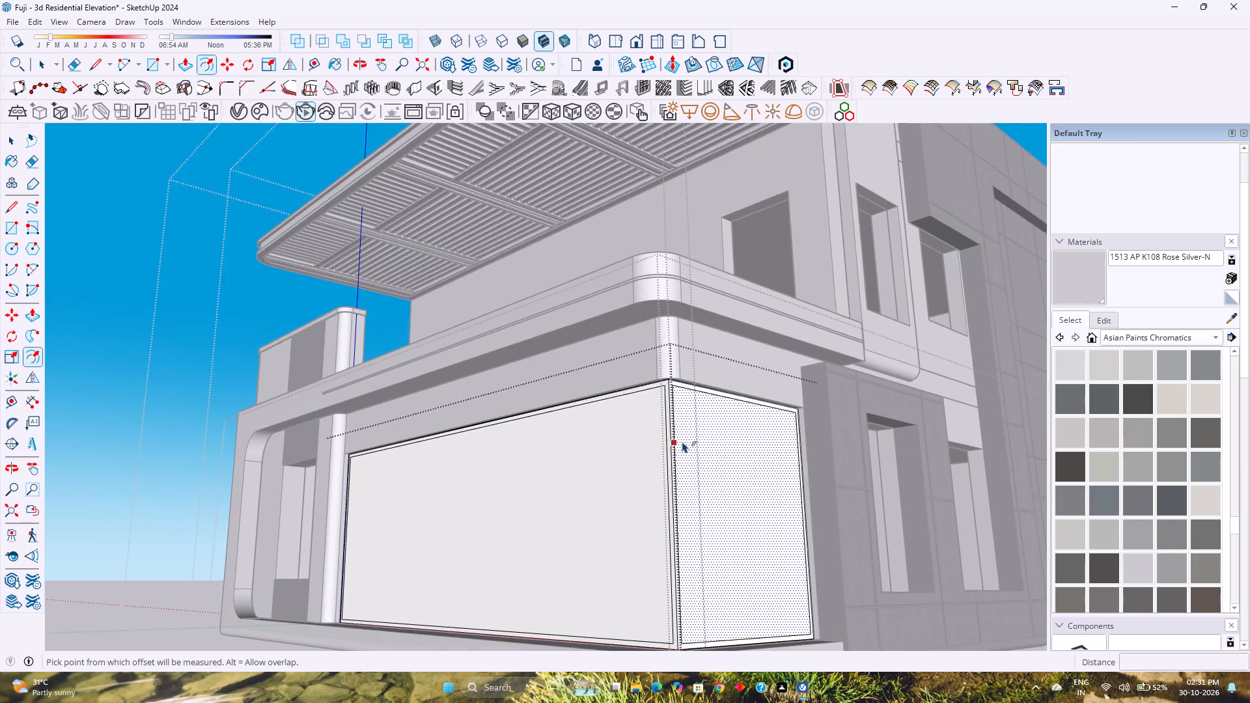
scroll(682, 441, "up", 2)
middle_click_drag(676, 439, 680, 455)
scroll(633, 437, "up", 2)
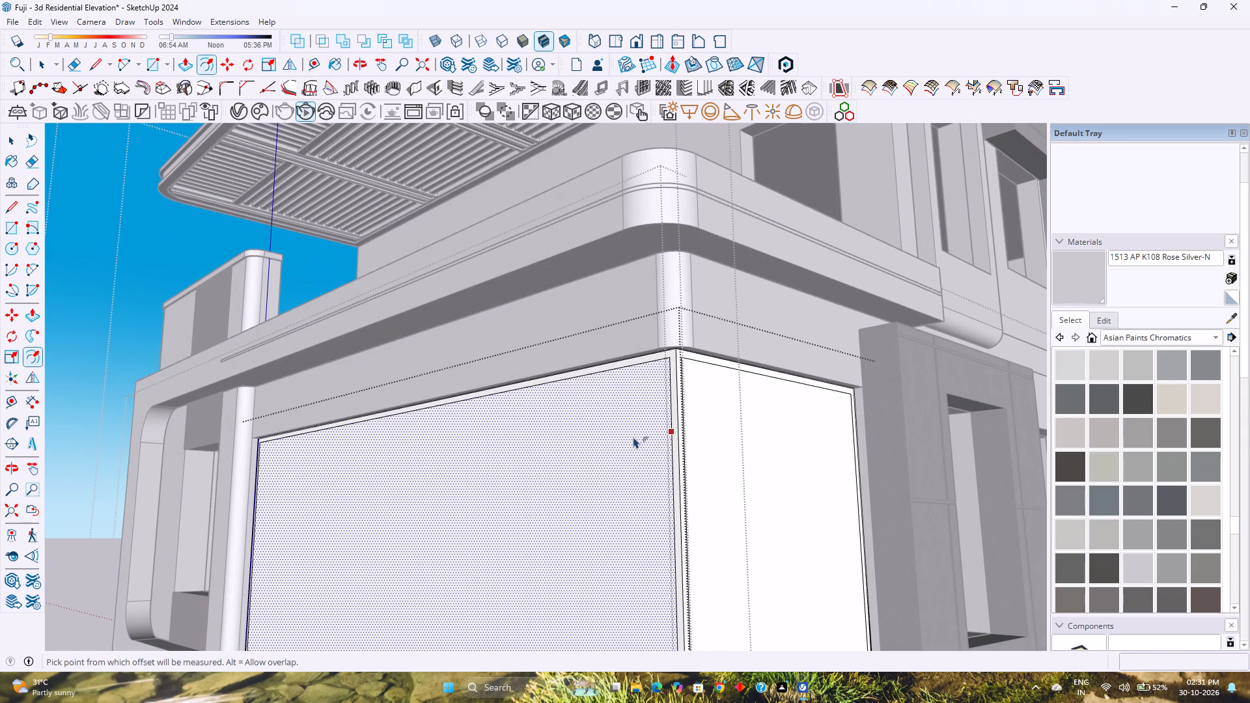
key("space")
scroll(674, 368, "up", 6)
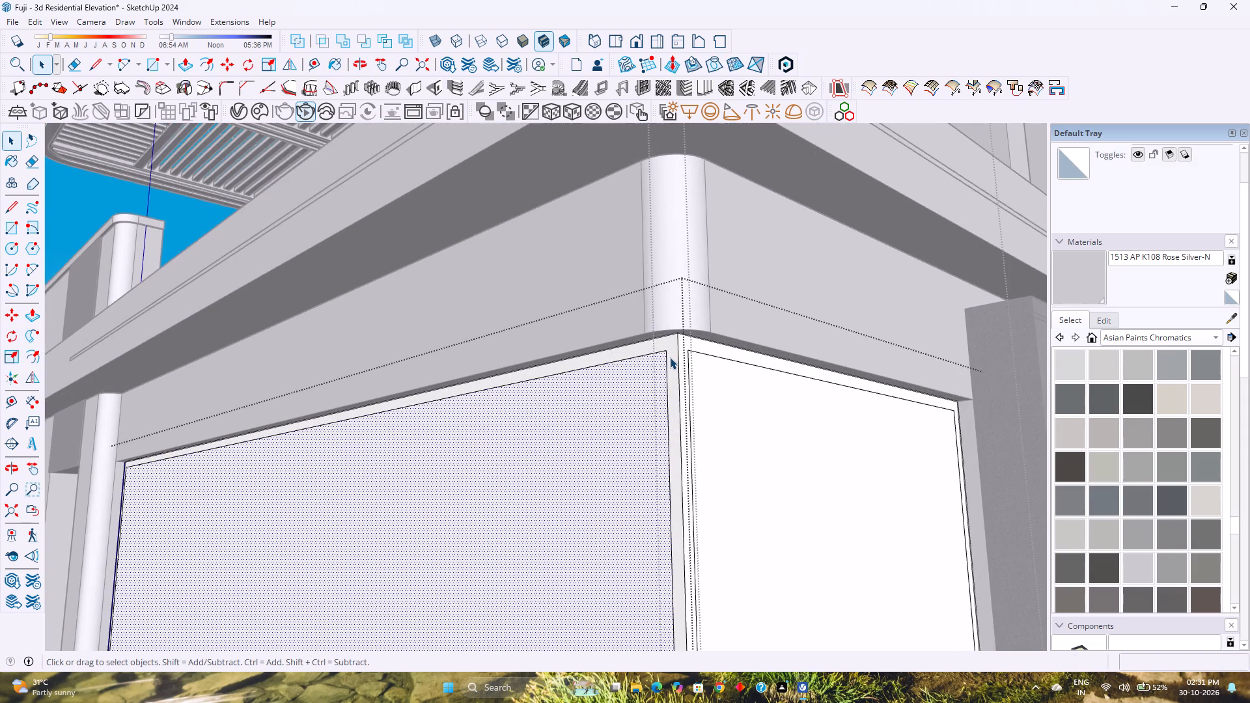
scroll(670, 357, "up", 3)
double_click(672, 356)
double_click(689, 342, "ctrl")
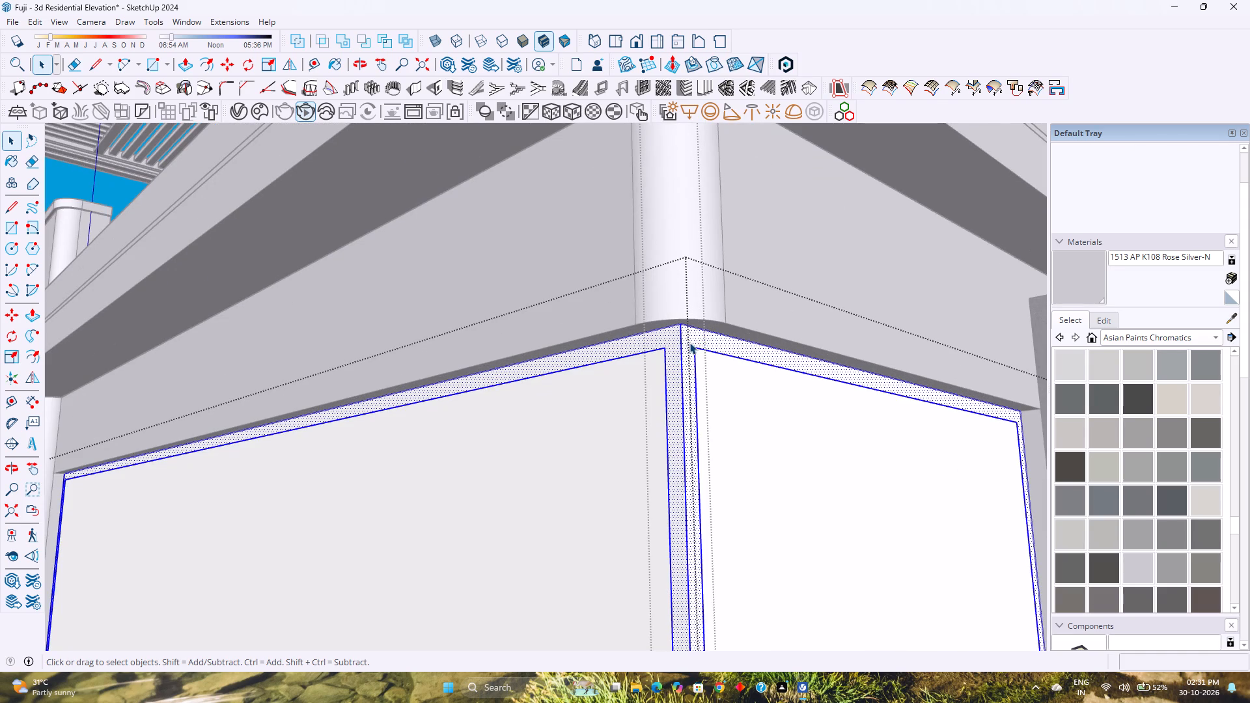
right_click(689, 342)
left_click(721, 121)
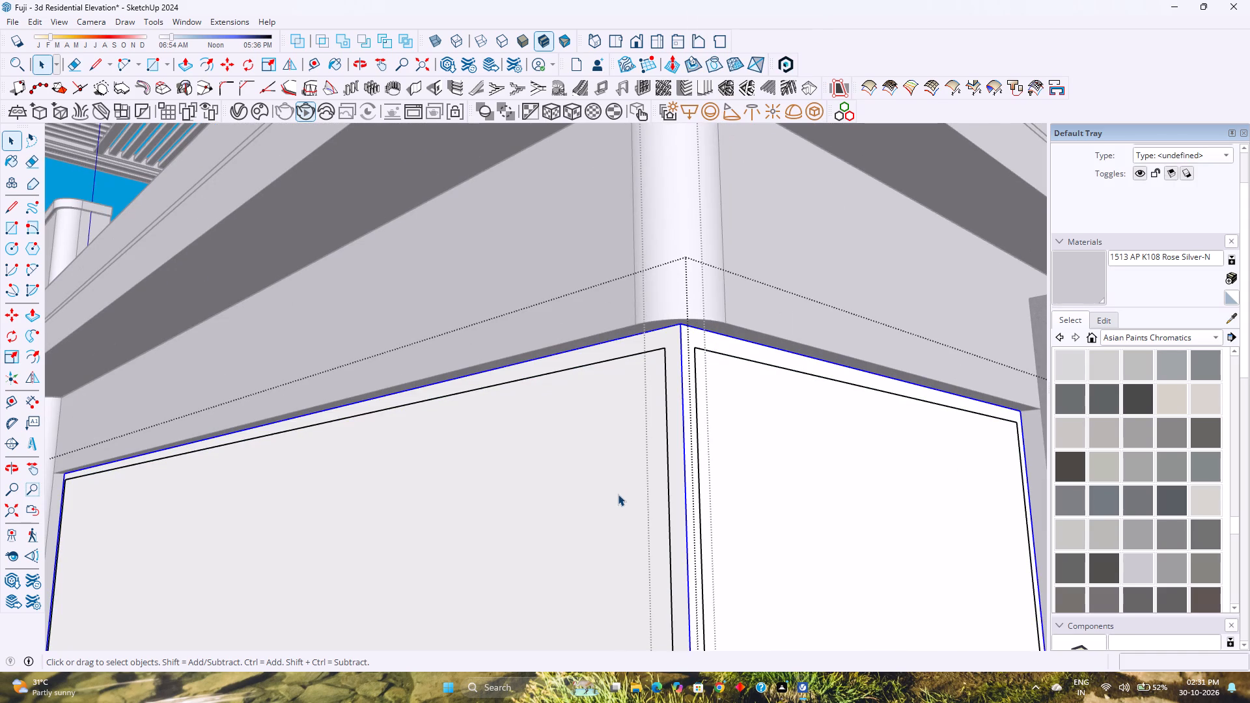
Group the inner front and side panel faces of the bay together with their edges.
double_click(618, 494)
double_click(747, 454, "ctrl")
right_click(749, 454)
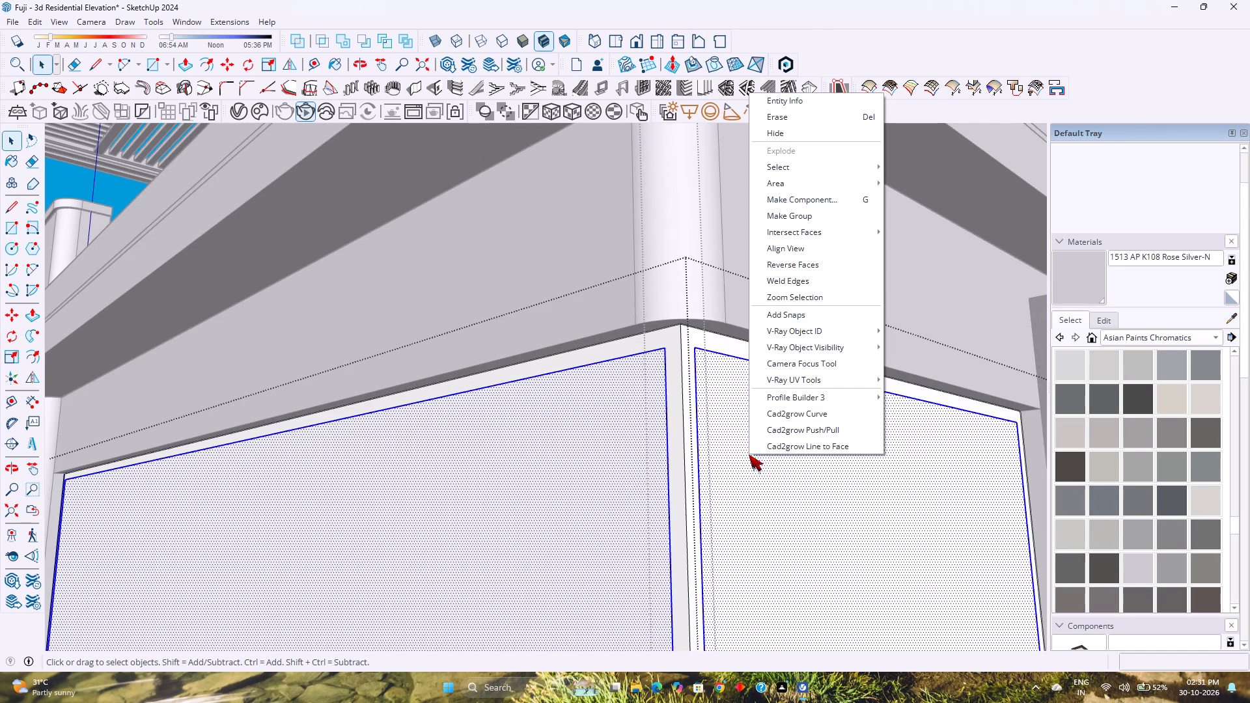
left_click(812, 217)
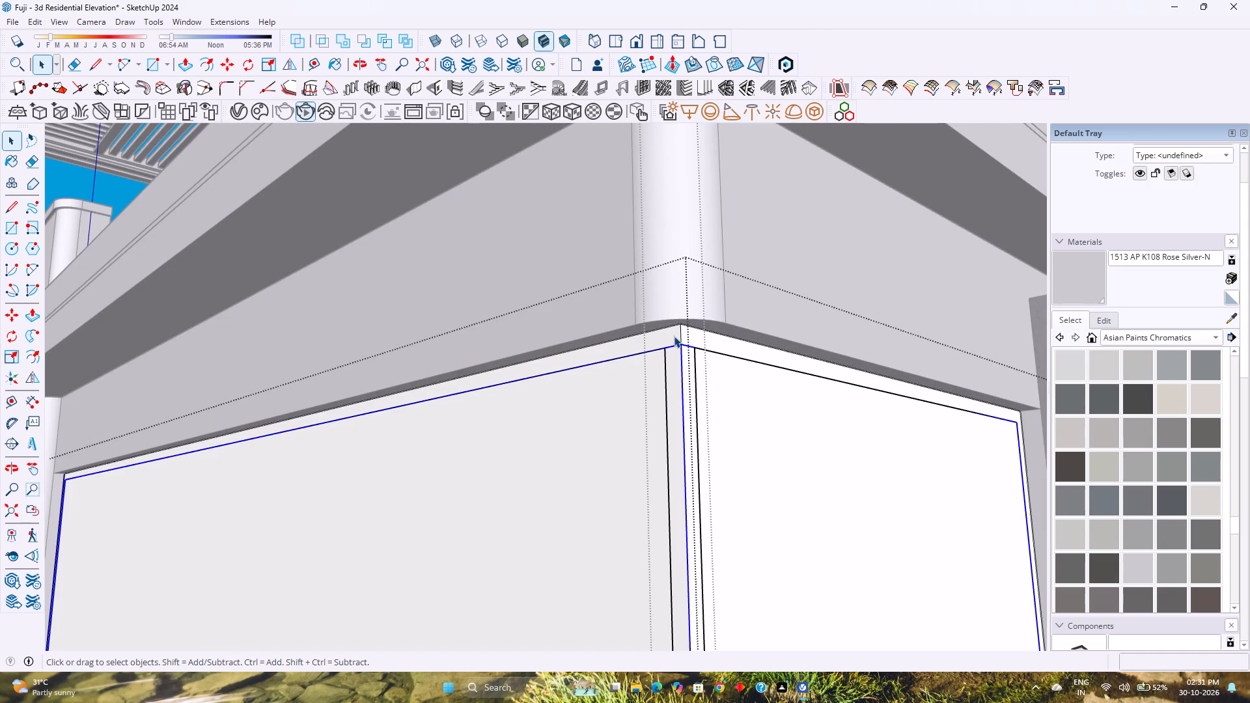
Open the border frame group and extrude its front and side border faces by 3" each.
double_click(674, 336)
key("p")
left_click(674, 336)
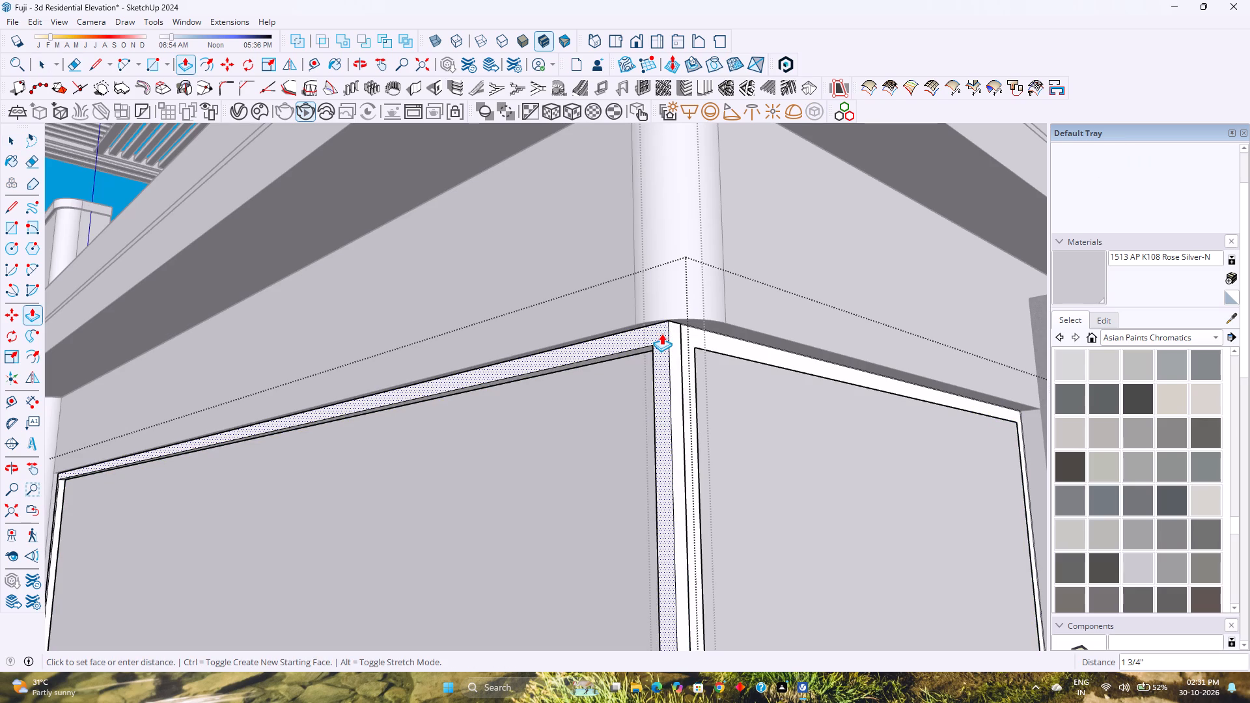
key("2")
key("Return")
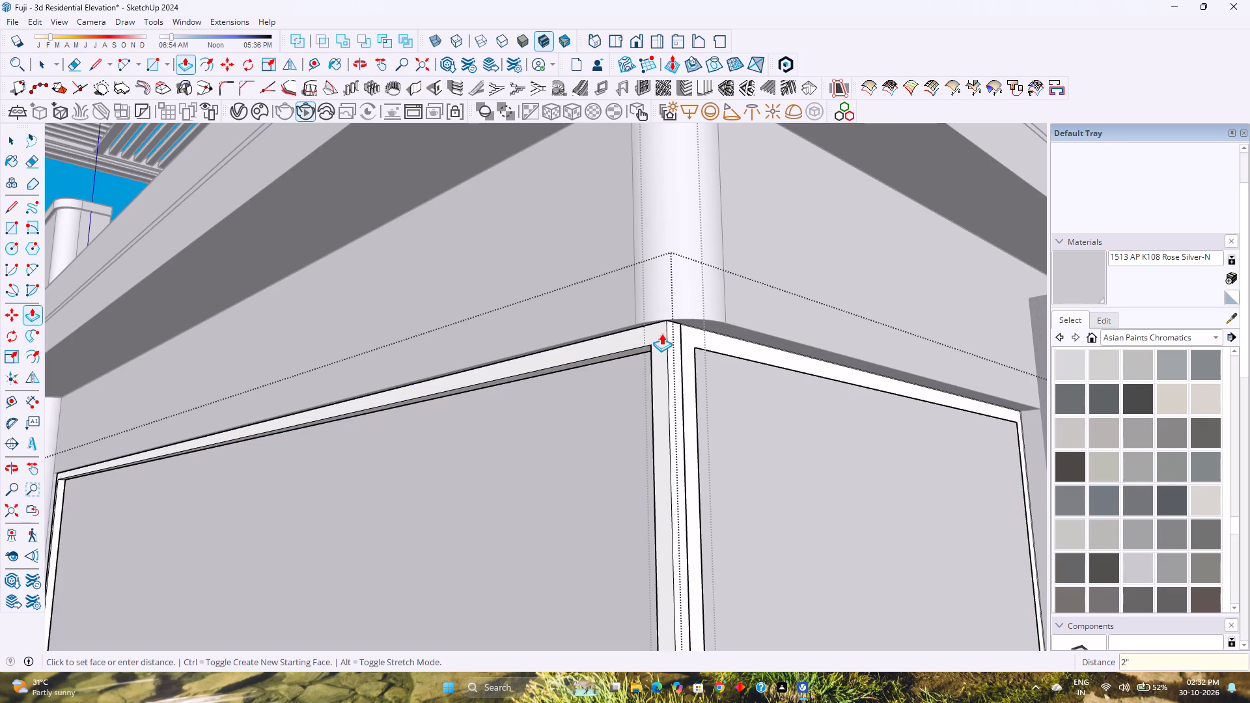
key("3")
key("Return")
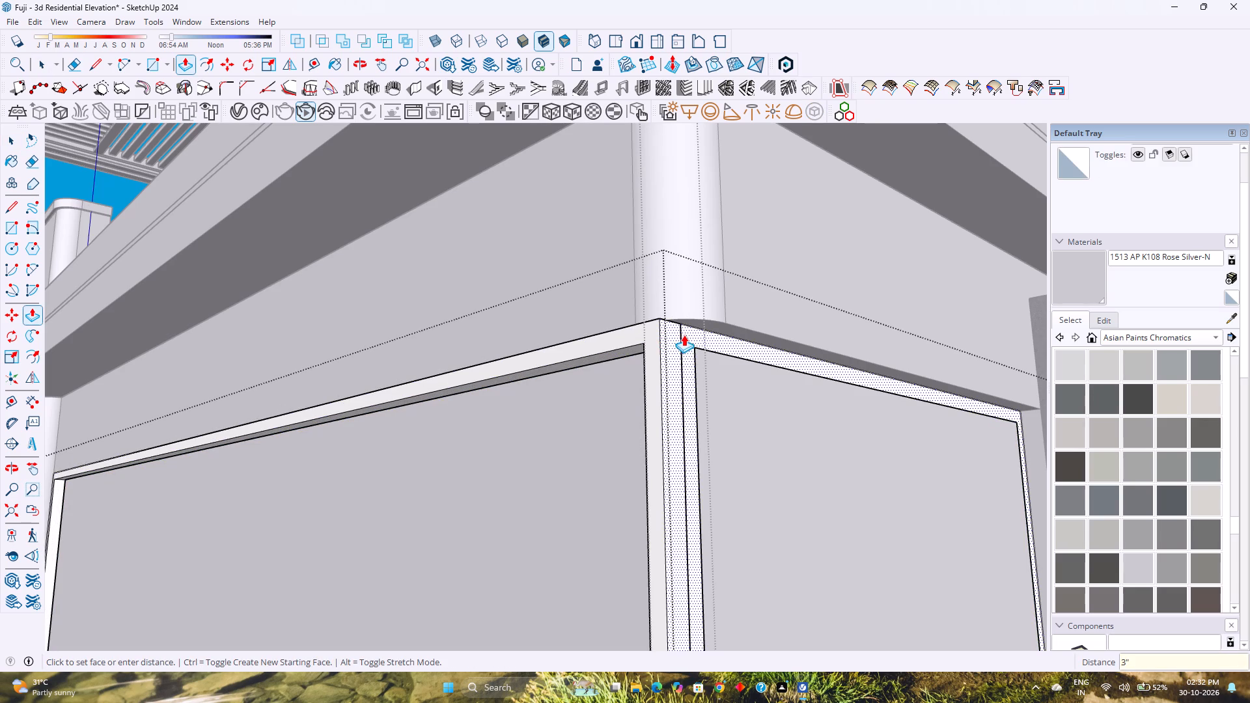
double_click(689, 335)
Push the inner face of the side frame's corner post by 2".
middle_click_drag(687, 335, 658, 367)
middle_click(658, 367)
scroll(659, 361, "down", 6)
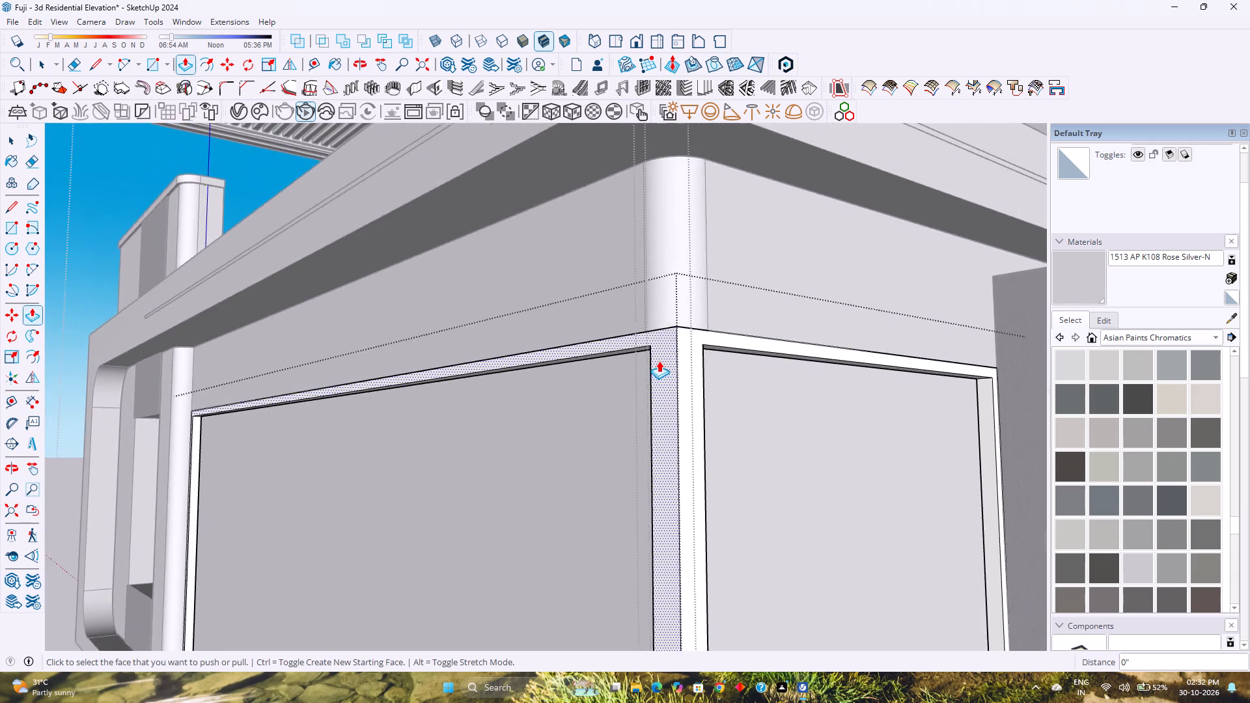
scroll(659, 361, "down", 14)
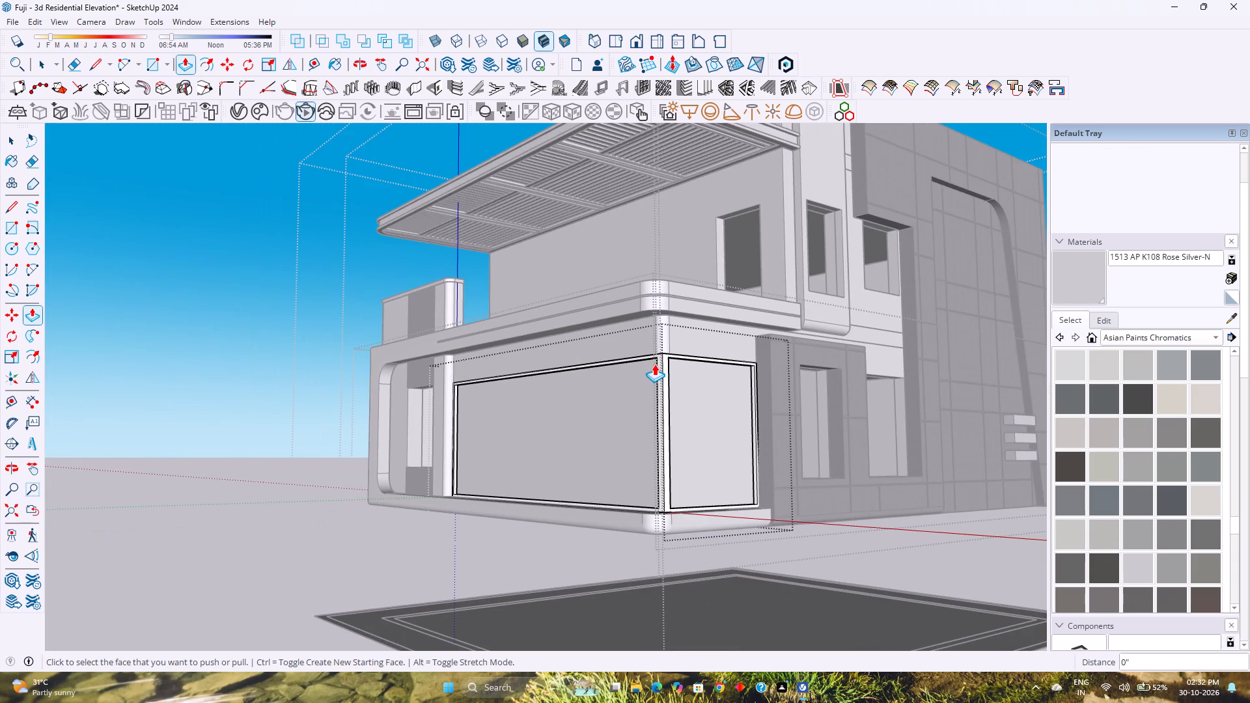
middle_click_drag(663, 463, 410, 476)
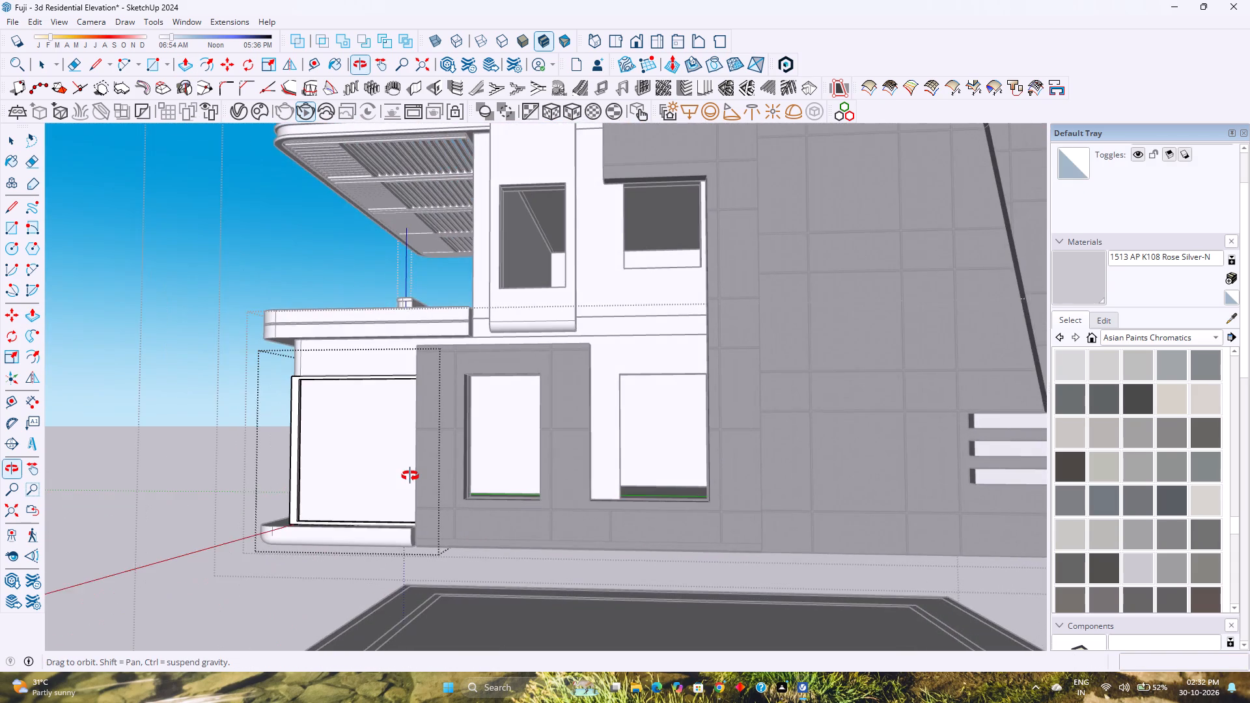
middle_click_drag(410, 476, 541, 462)
middle_click(541, 462)
scroll(482, 415, "up", 4)
scroll(475, 361, "up", 4)
middle_click_drag(469, 352, 339, 402)
middle_click(339, 402)
scroll(510, 366, "up", 3)
middle_click_drag(498, 361, 436, 361)
scroll(450, 356, "up", 7)
left_click(479, 340)
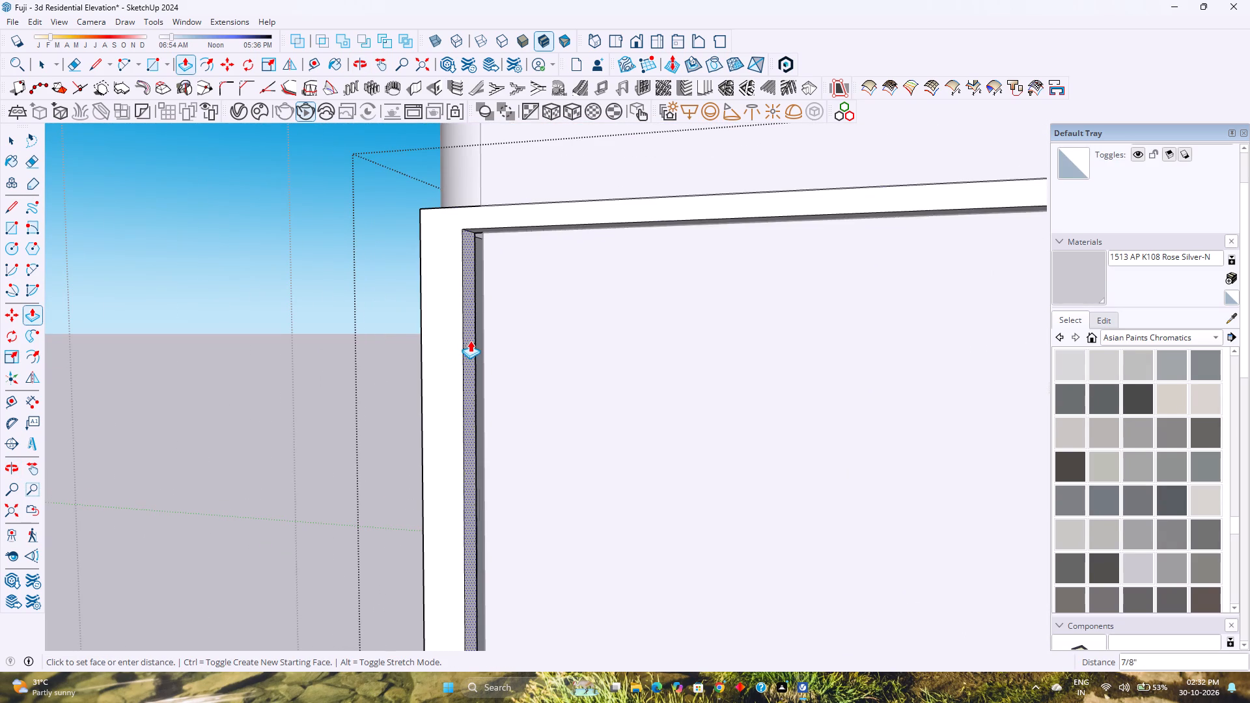
key("2")
key("Return")
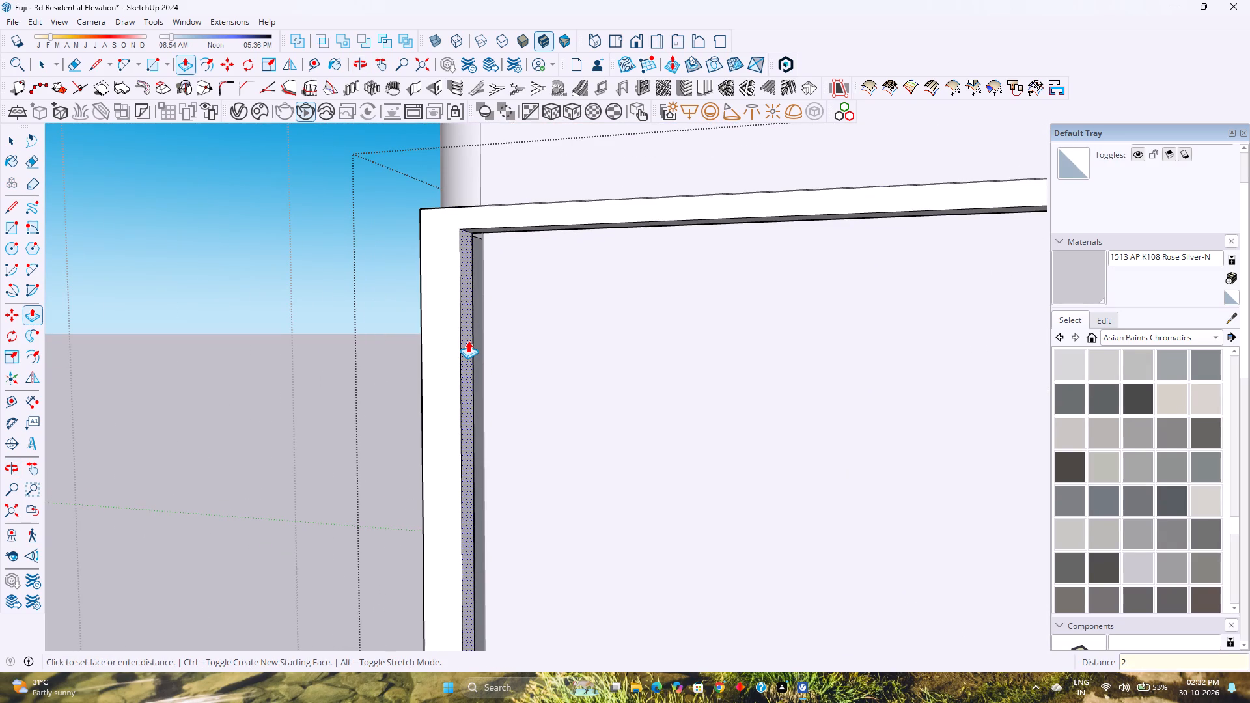
Push the inner face of the front frame's corner post by 2".
scroll(469, 318, "down", 2)
middle_click_drag(462, 320, 842, 369)
middle_click(842, 369)
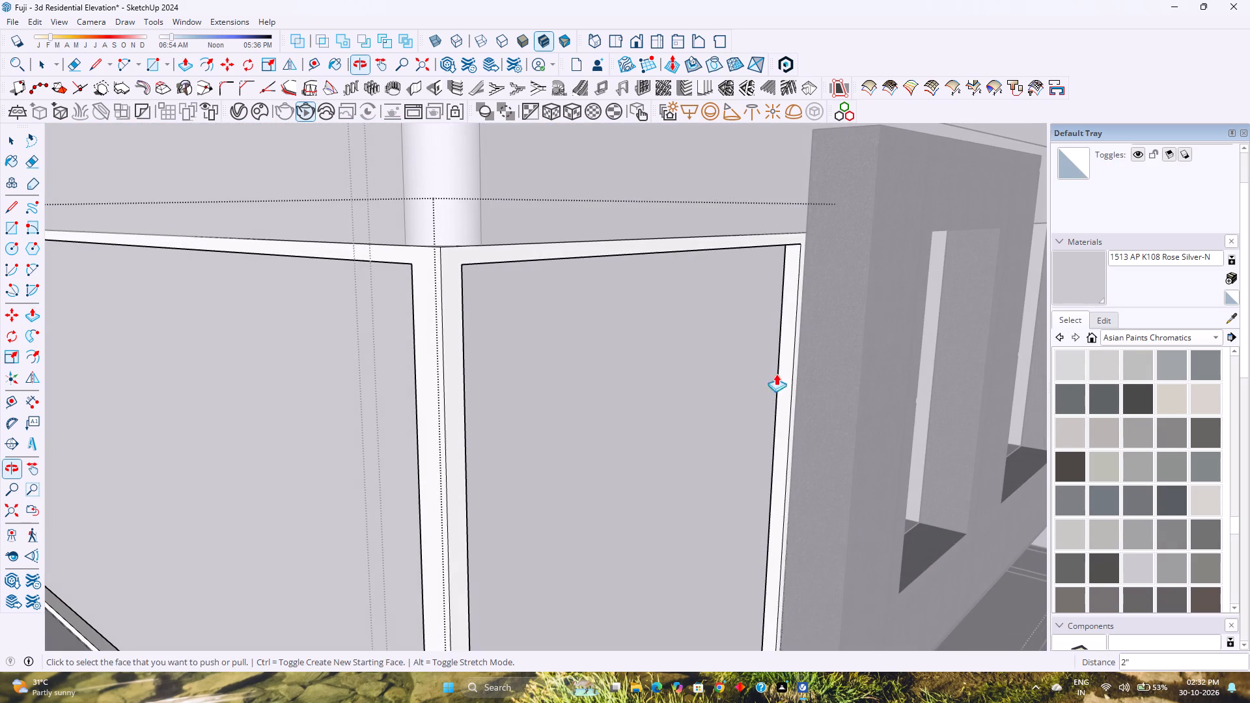
middle_click_drag(488, 370, 917, 343)
middle_click(917, 343)
scroll(440, 348, "up", 3)
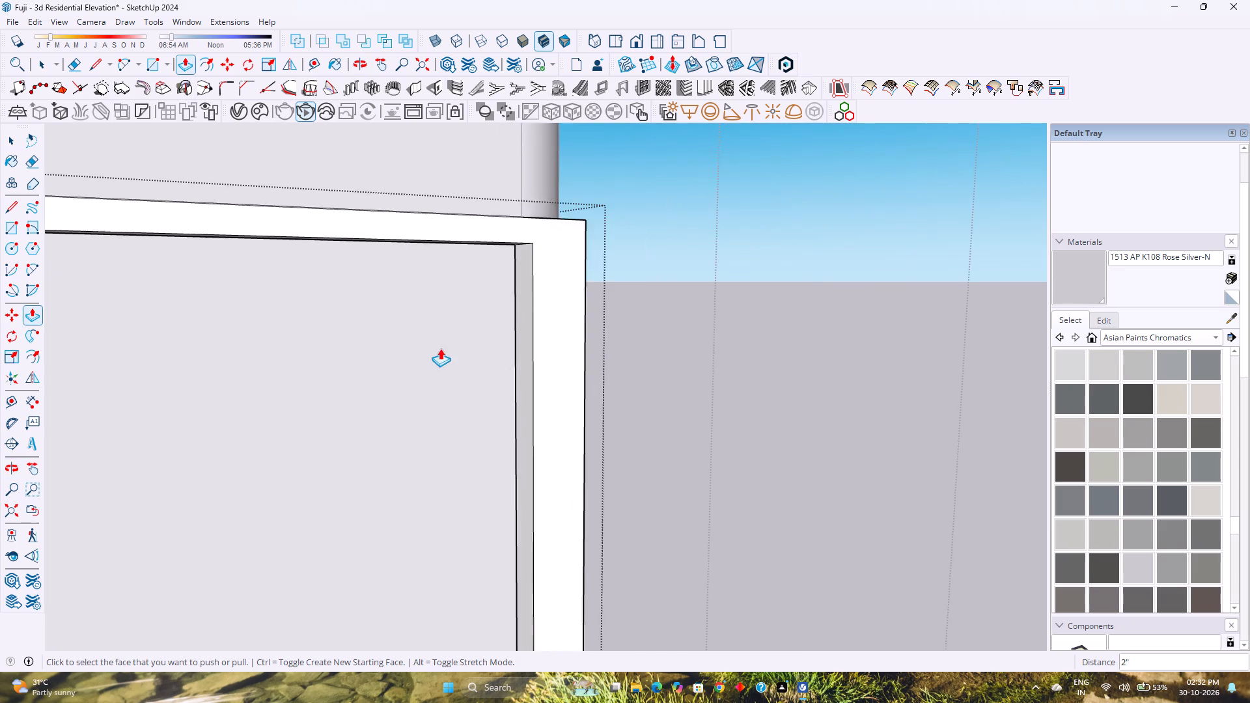
middle_click_drag(440, 348, 504, 346)
middle_click(505, 346)
left_click(515, 342)
key("2")
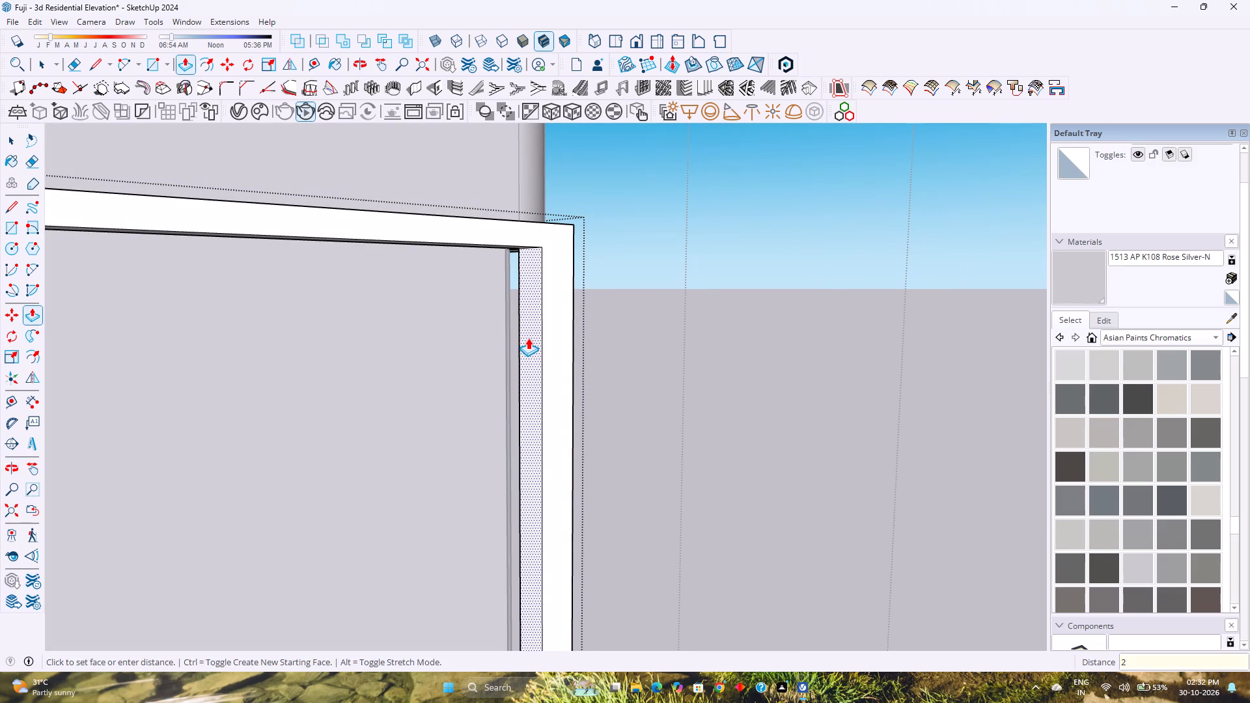
key("Return")
Push the inner face of the side frame's corner post by a further 1".
scroll(528, 338, "down", 10)
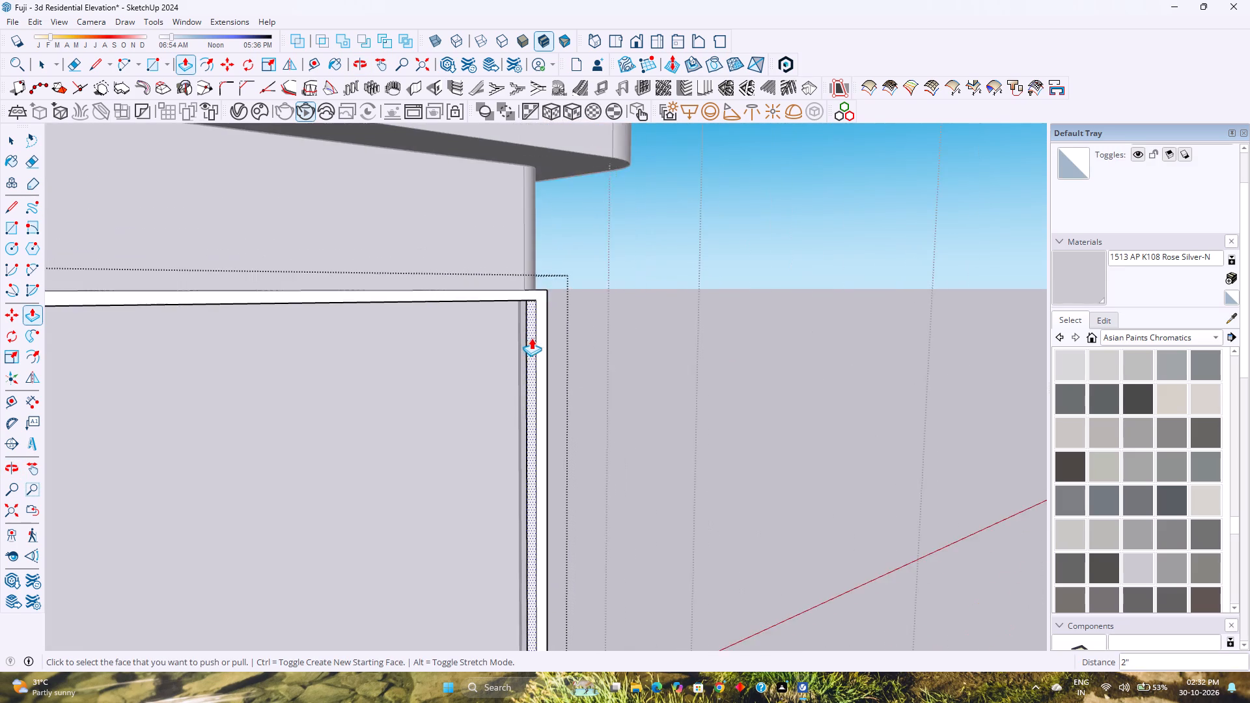
scroll(531, 338, "down", 3)
middle_click_drag(548, 346, 475, 352)
middle_click(469, 352)
scroll(464, 346, "down", 6)
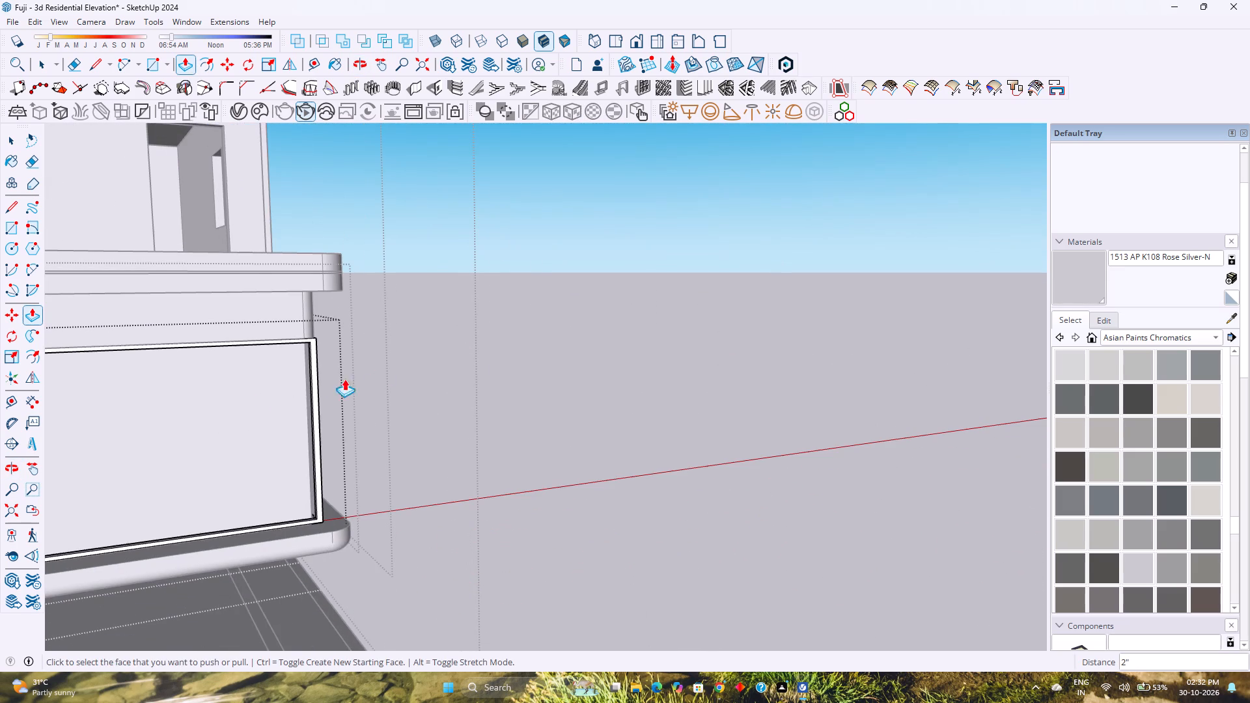
middle_click_drag(261, 390, 491, 315, "shift")
middle_click(493, 315, "shift")
middle_click_drag(558, 329, 475, 372)
middle_click(475, 372)
middle_click_drag(368, 380, 693, 282, "shift")
middle_click(703, 279, "shift")
scroll(718, 275, "down", 4)
middle_click_drag(711, 286, 373, 314)
middle_click(373, 314)
scroll(329, 320, "up", 6)
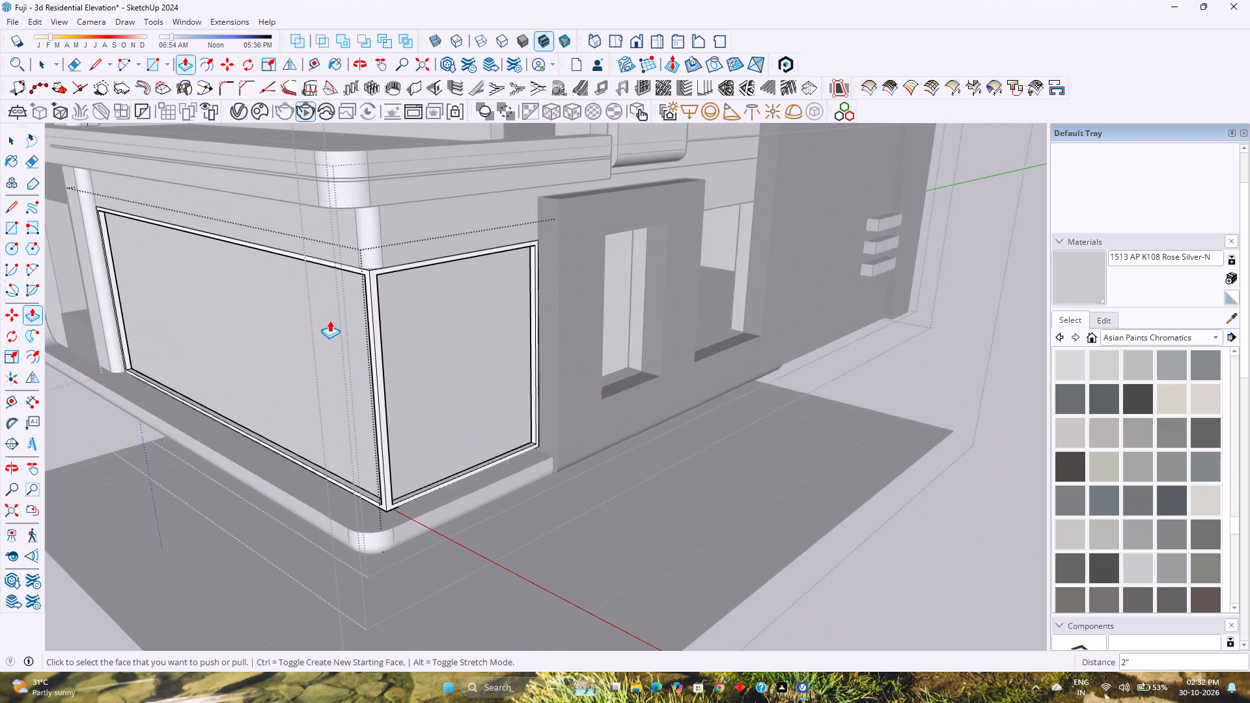
scroll(380, 372, "up", 1)
middle_click_drag(380, 373, 286, 378)
scroll(454, 435, "up", 2)
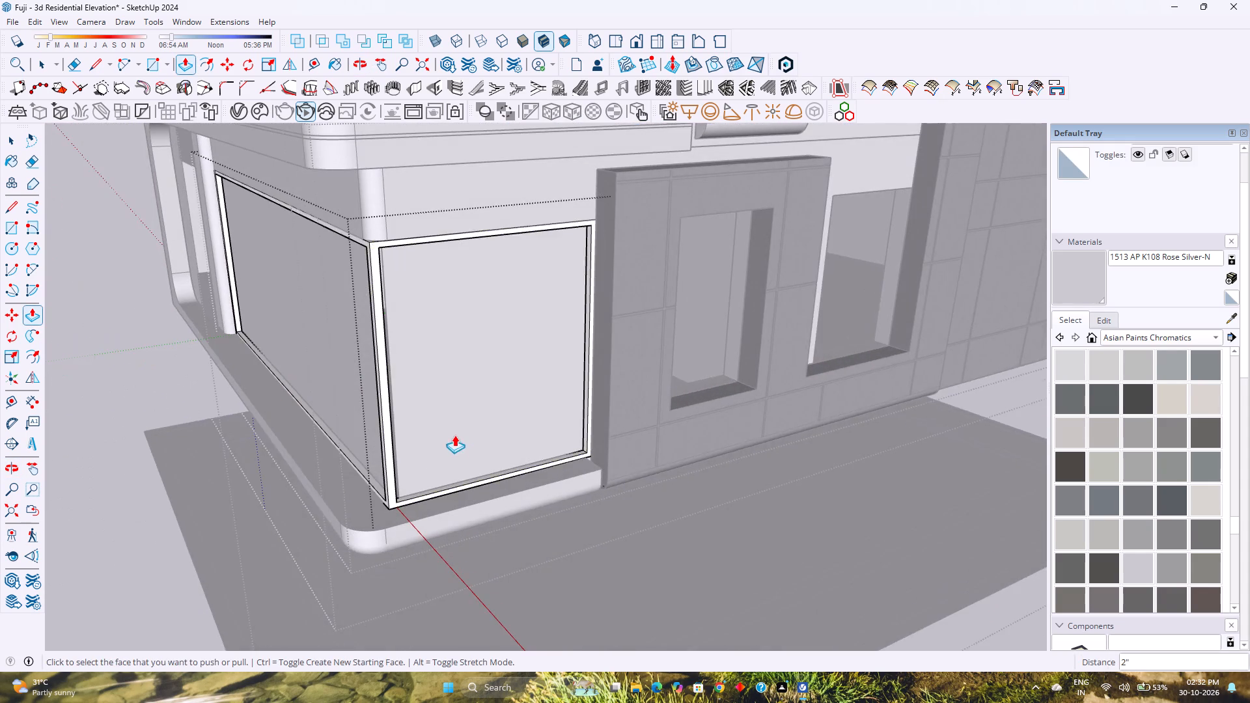
scroll(454, 435, "up", 2)
middle_click_drag(432, 423, 273, 450)
middle_click(268, 450)
middle_click(256, 450)
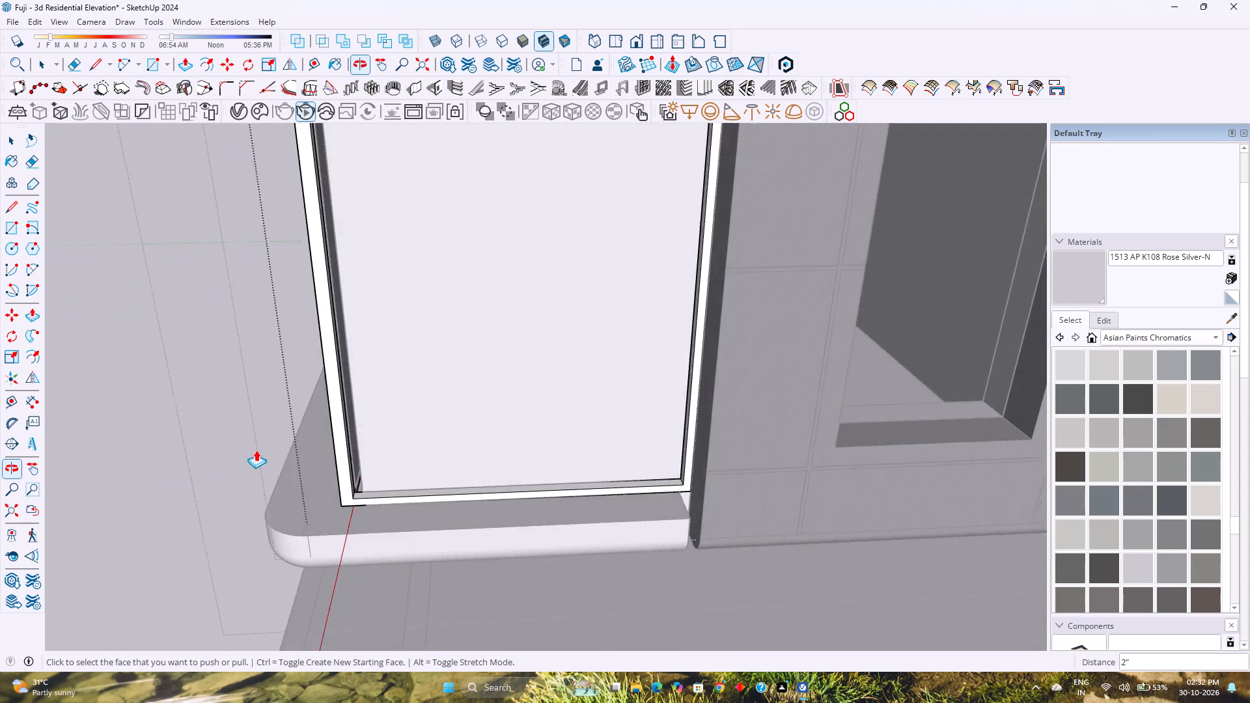
middle_click(256, 450)
scroll(672, 396, "up", 9)
middle_click_drag(659, 396, 519, 409)
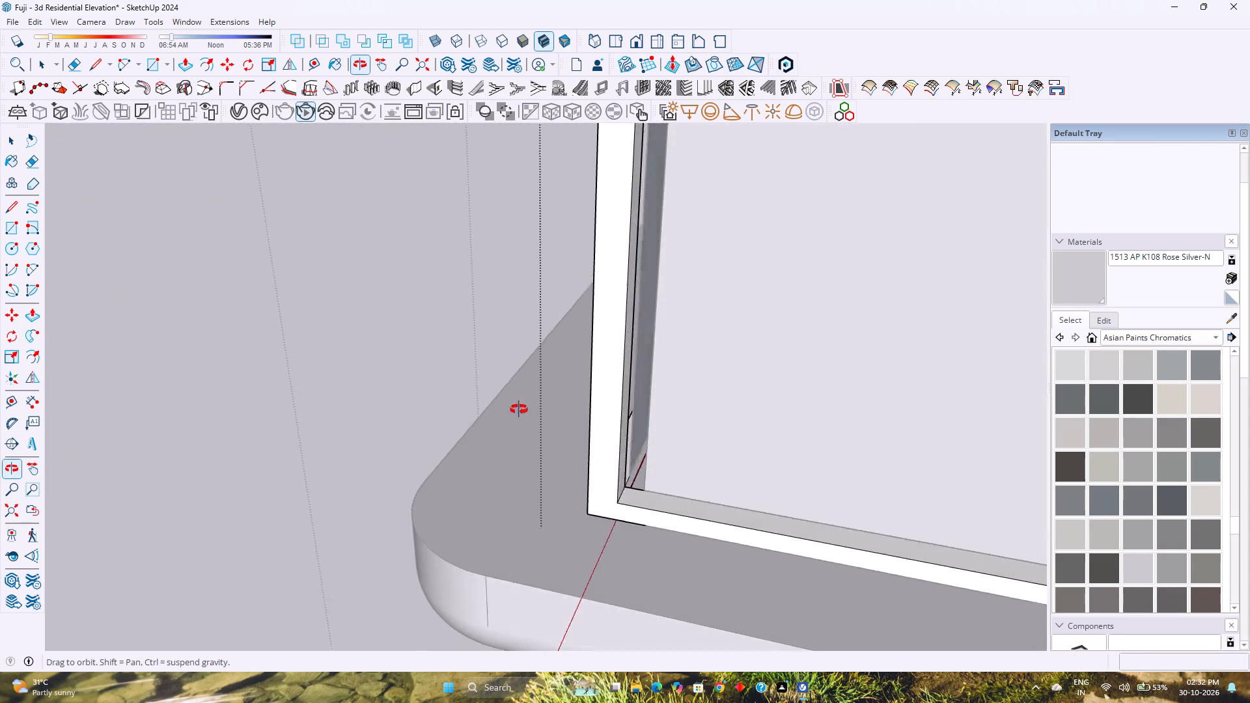
middle_click_drag(519, 409, 502, 411)
middle_click(500, 411)
scroll(617, 437, "up", 4)
left_click(620, 472)
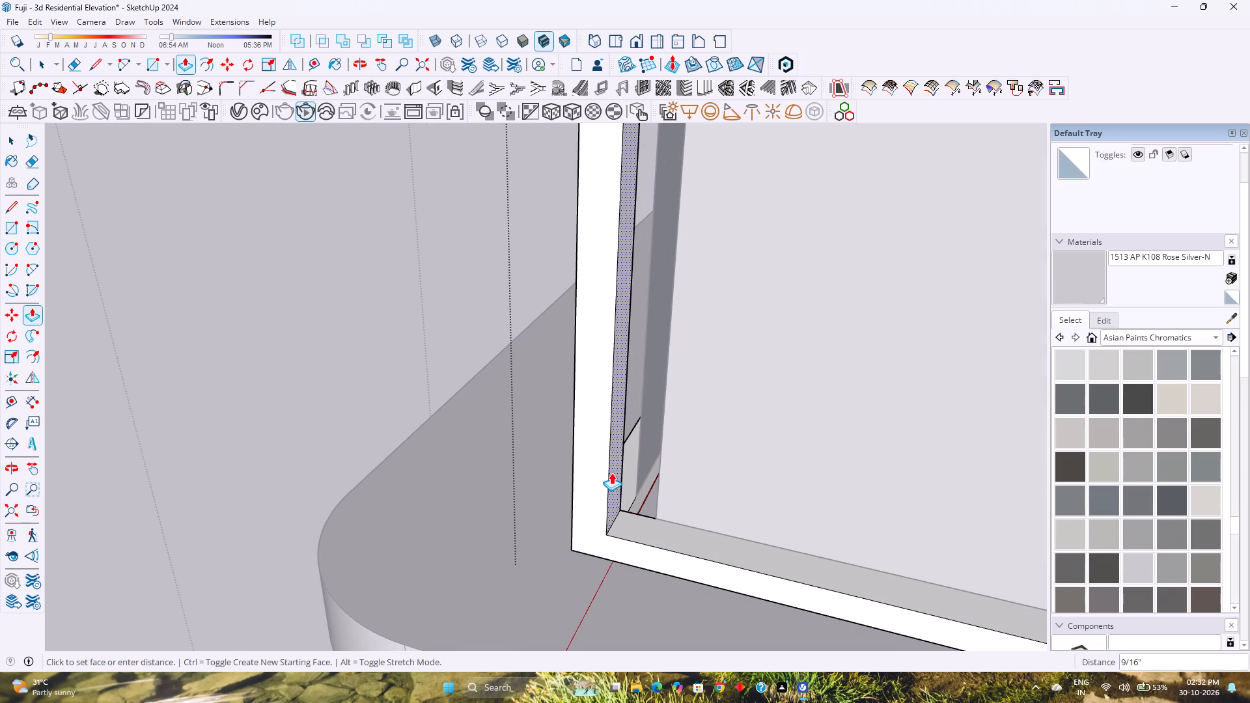
key("1")
key("Return")
Repeat the 1" push on the inner face of the front frame's corner post.
middle_click_drag(484, 462, 1000, 508)
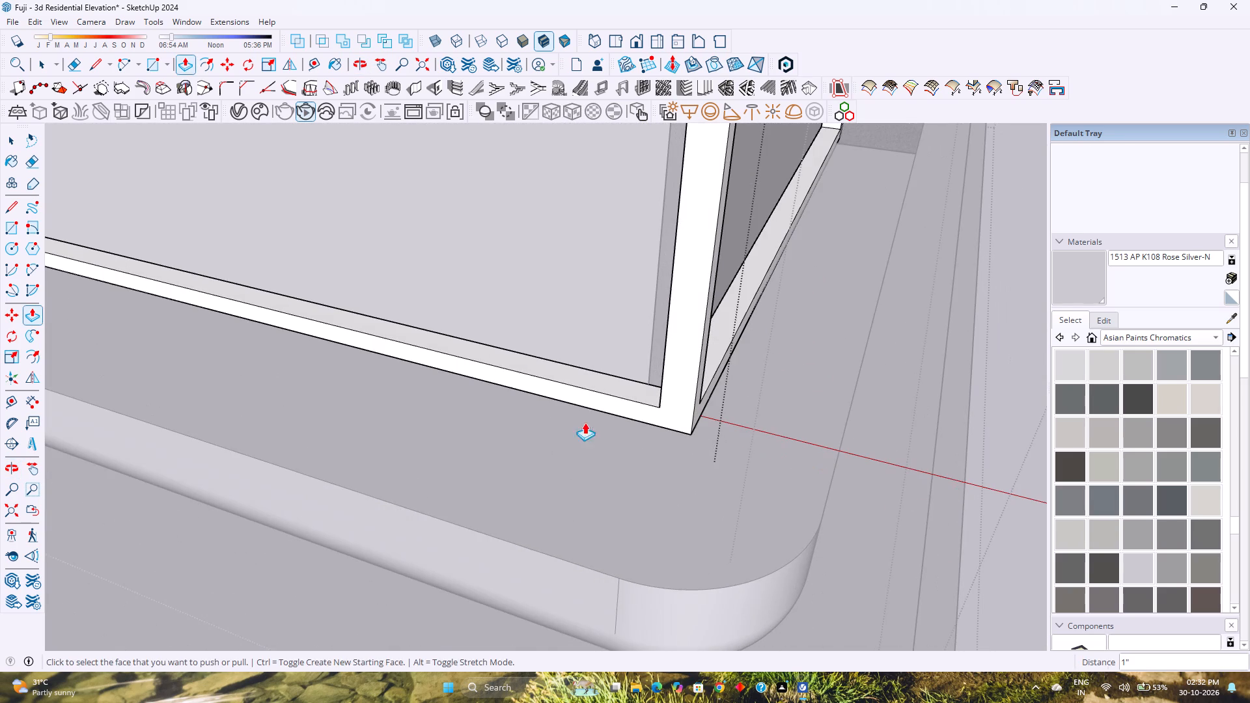
middle_click_drag(532, 402, 501, 484, "shift")
middle_click_drag(480, 475, 923, 504)
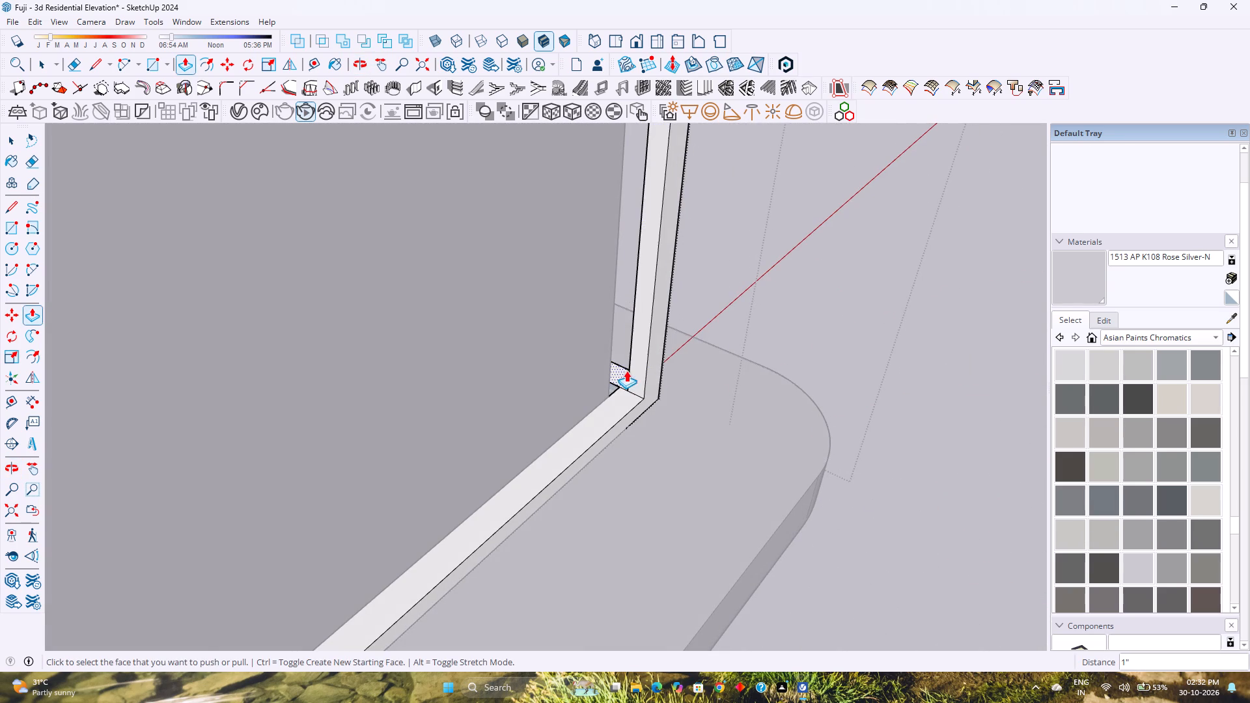
double_click(637, 367)
middle_click_drag(661, 384, 390, 459)
middle_click(389, 459)
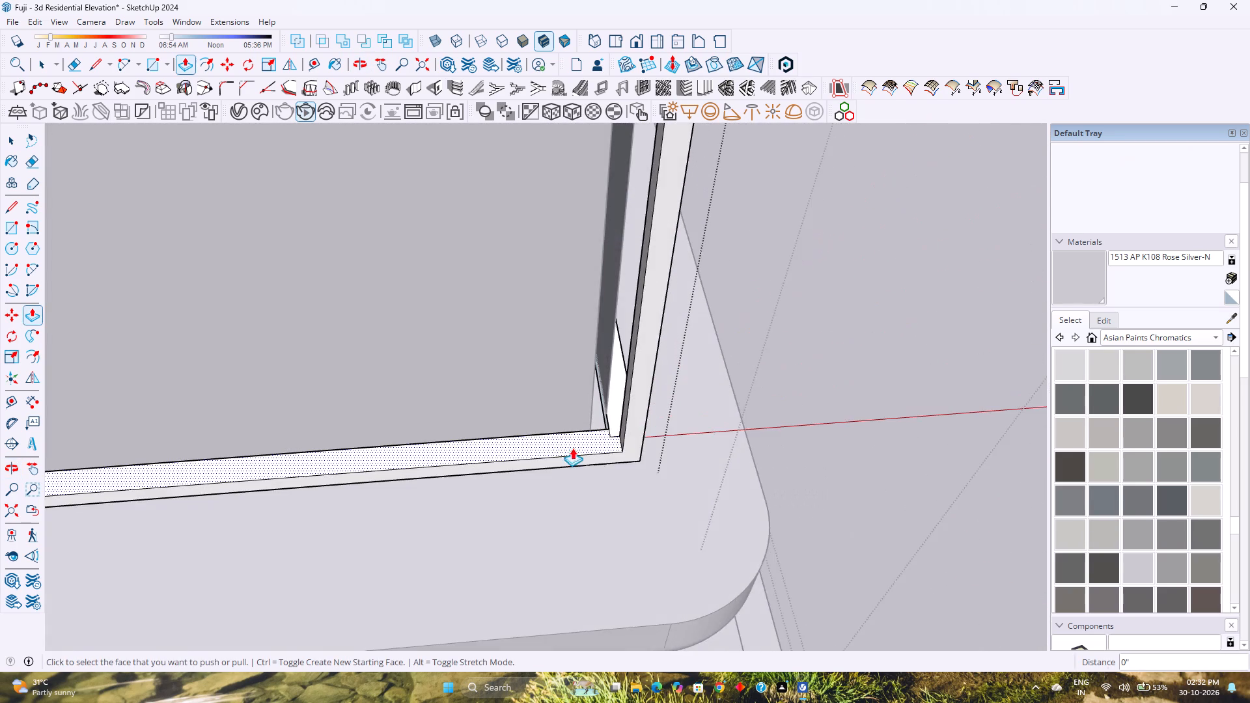
Erase the leftover edges where the corner post's inside meets the front frame's bottom rail.
scroll(573, 448, "up", 14)
middle_click_drag(643, 427, 389, 387)
middle_click_drag(373, 385, 327, 386)
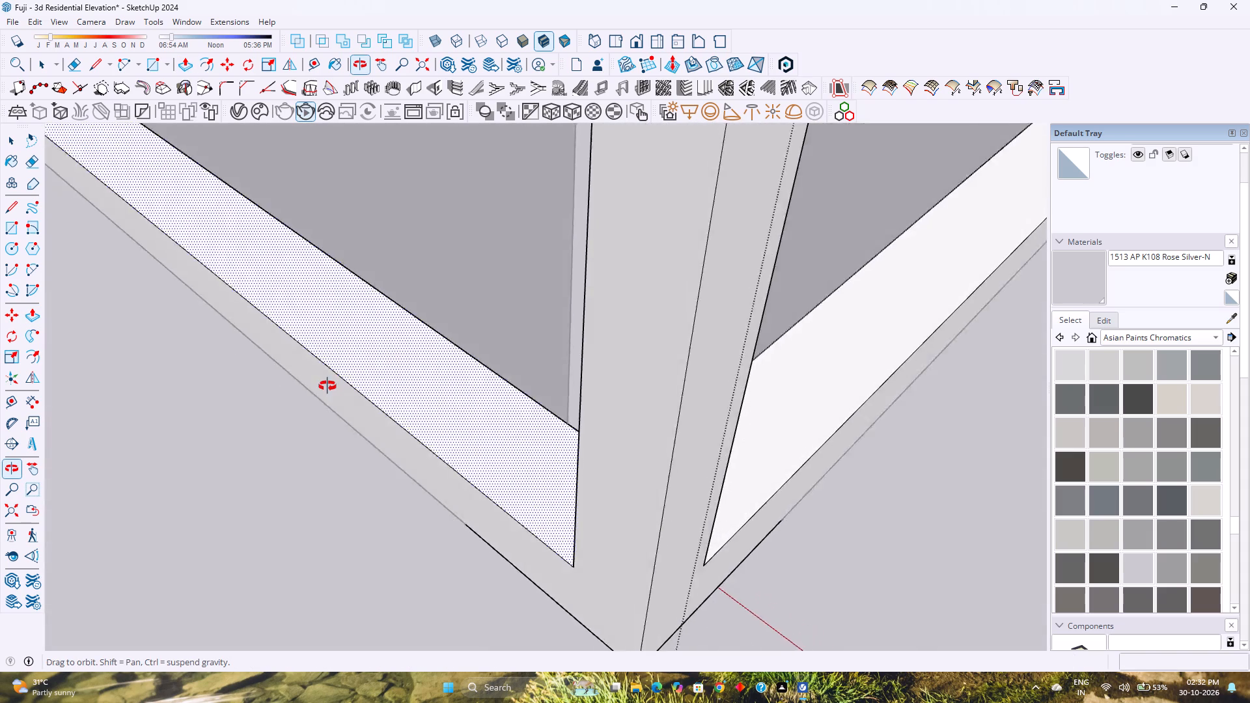
middle_click_drag(327, 386, 674, 415)
middle_click(674, 415)
key("e")
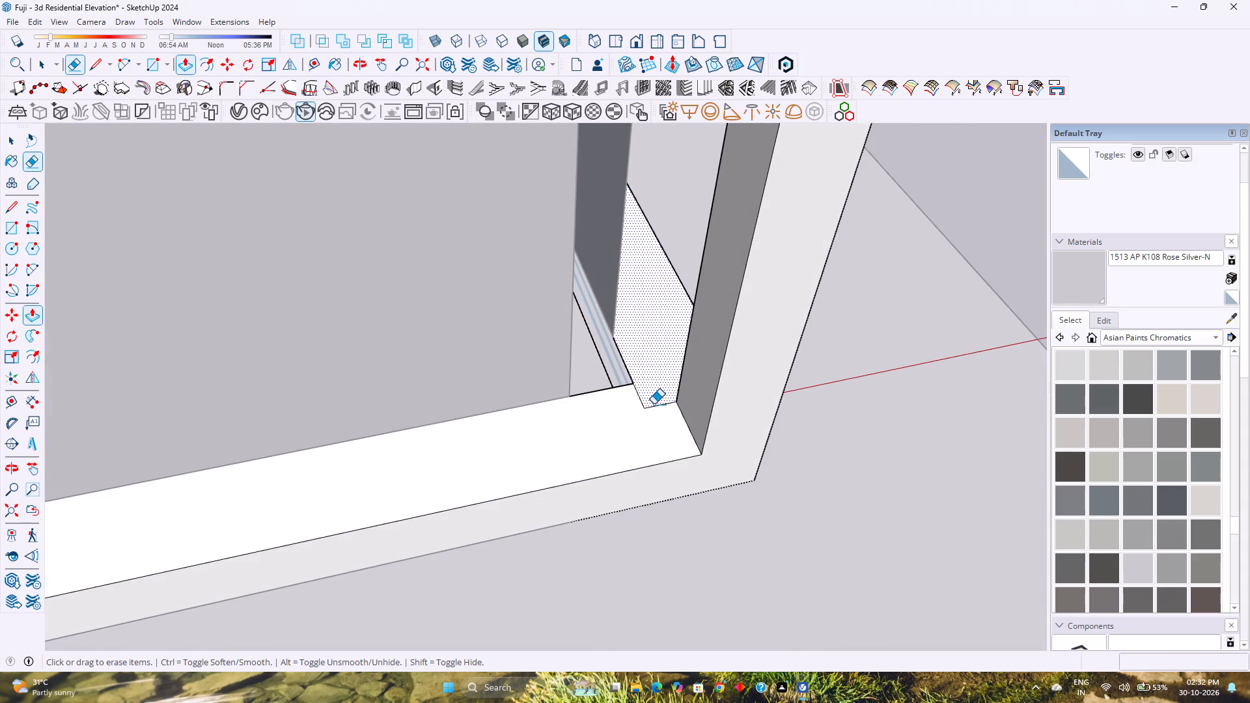
left_click(646, 406)
left_click_drag(643, 397, 632, 398)
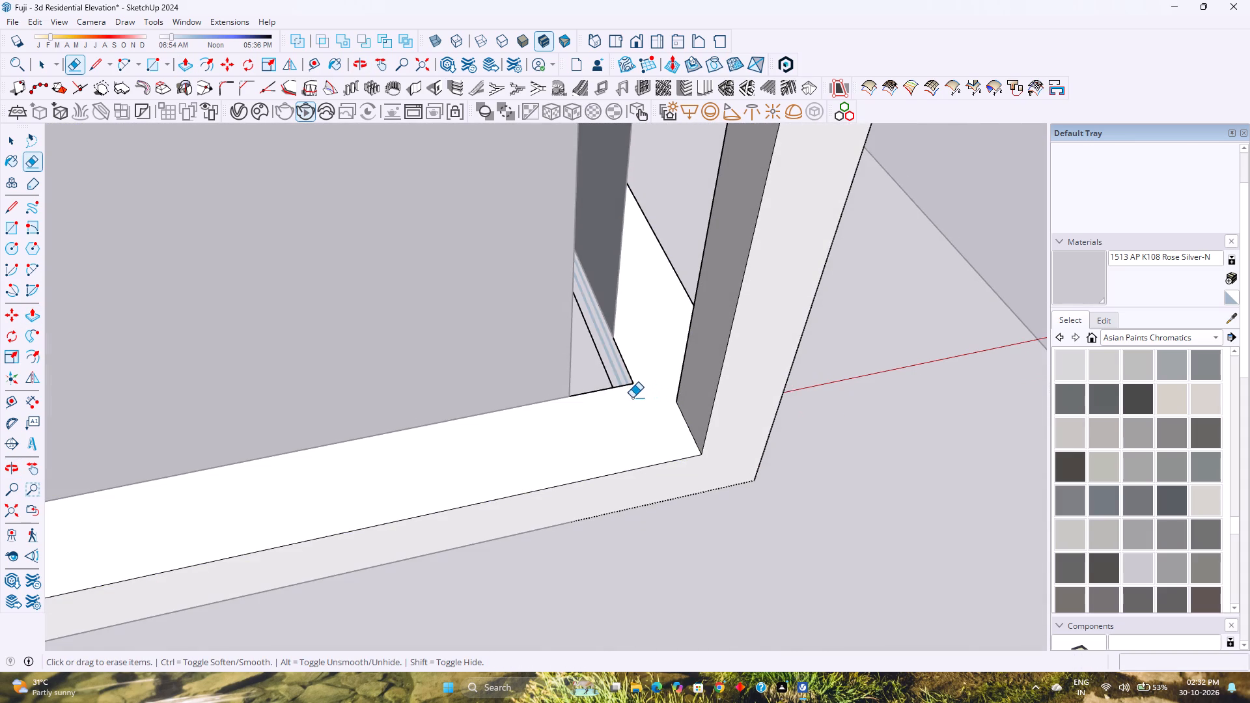
Examine the corner frame's top and bottom joints where the front and side frames meet on the ground-floor bay.
scroll(632, 398, "down", 17)
middle_click_drag(628, 398, 320, 402)
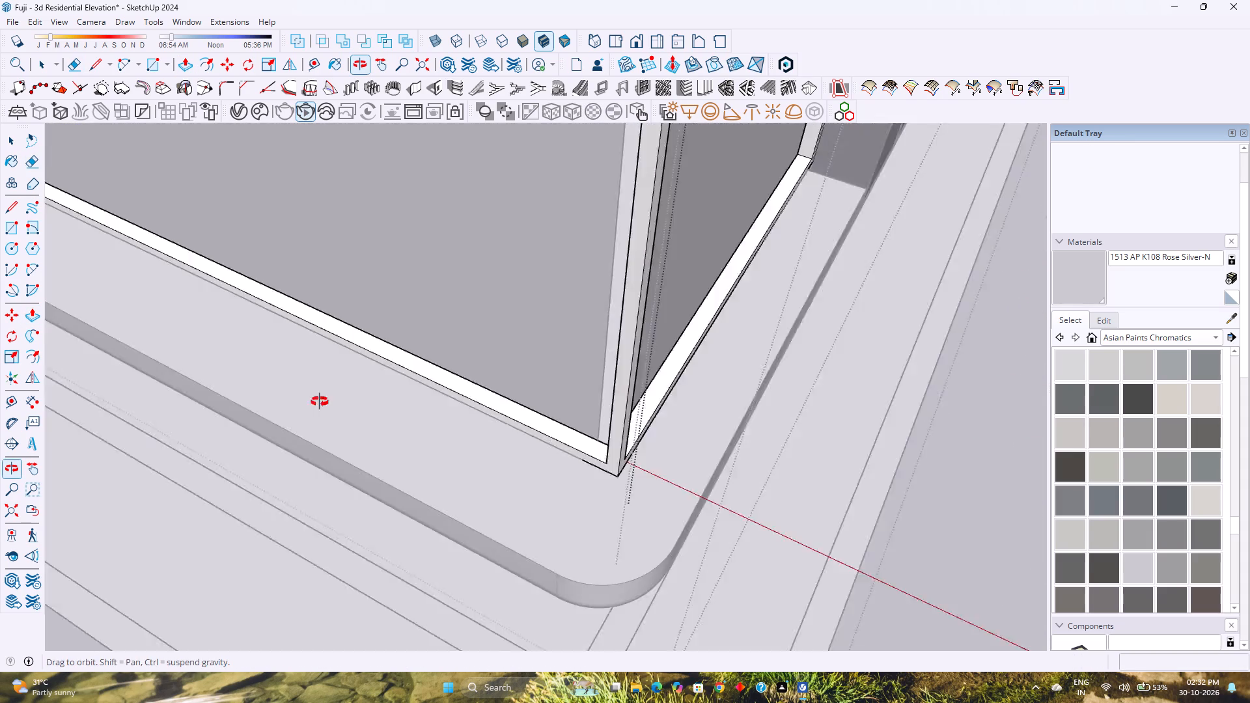
middle_click_drag(320, 402, 299, 393)
middle_click(299, 393)
scroll(455, 362, "down", 4)
scroll(514, 376, "down", 1, "shift")
middle_click_drag(514, 376, 550, 479, "shift")
middle_click_drag(546, 469, 475, 423)
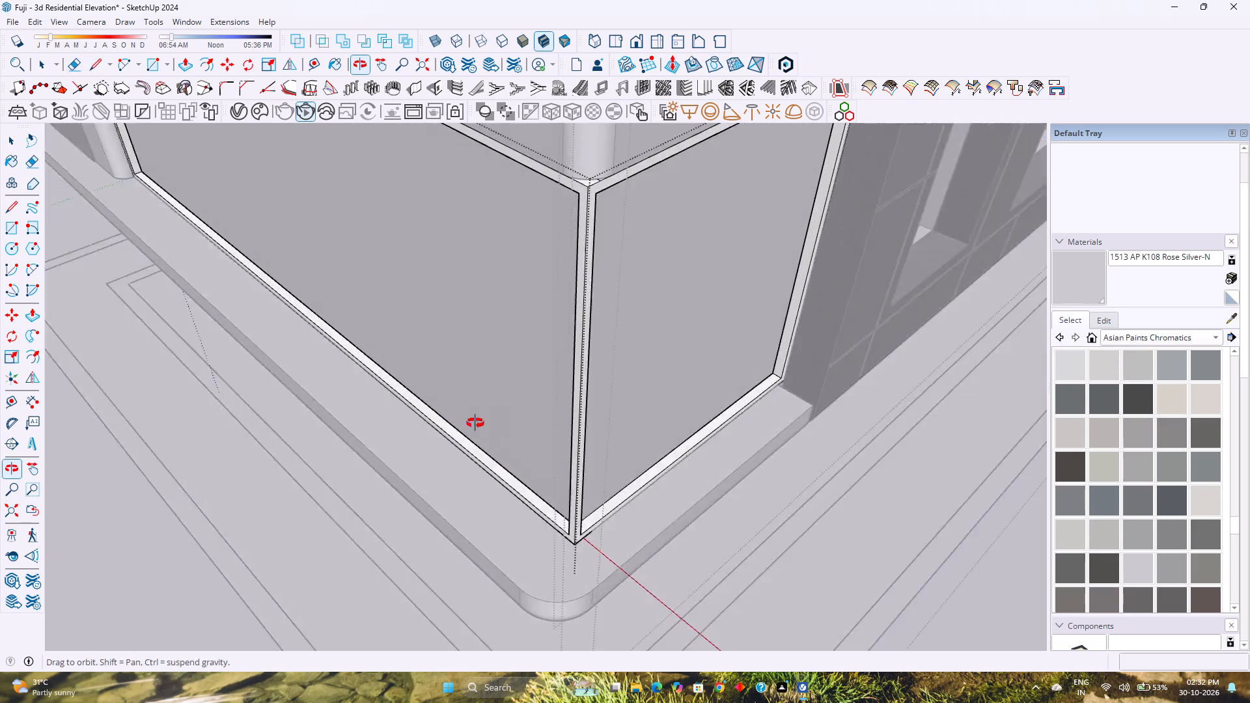
middle_click_drag(475, 423, 398, 404)
middle_click(398, 404)
middle_click_drag(475, 376, 493, 492, "shift")
scroll(574, 341, "up", 9)
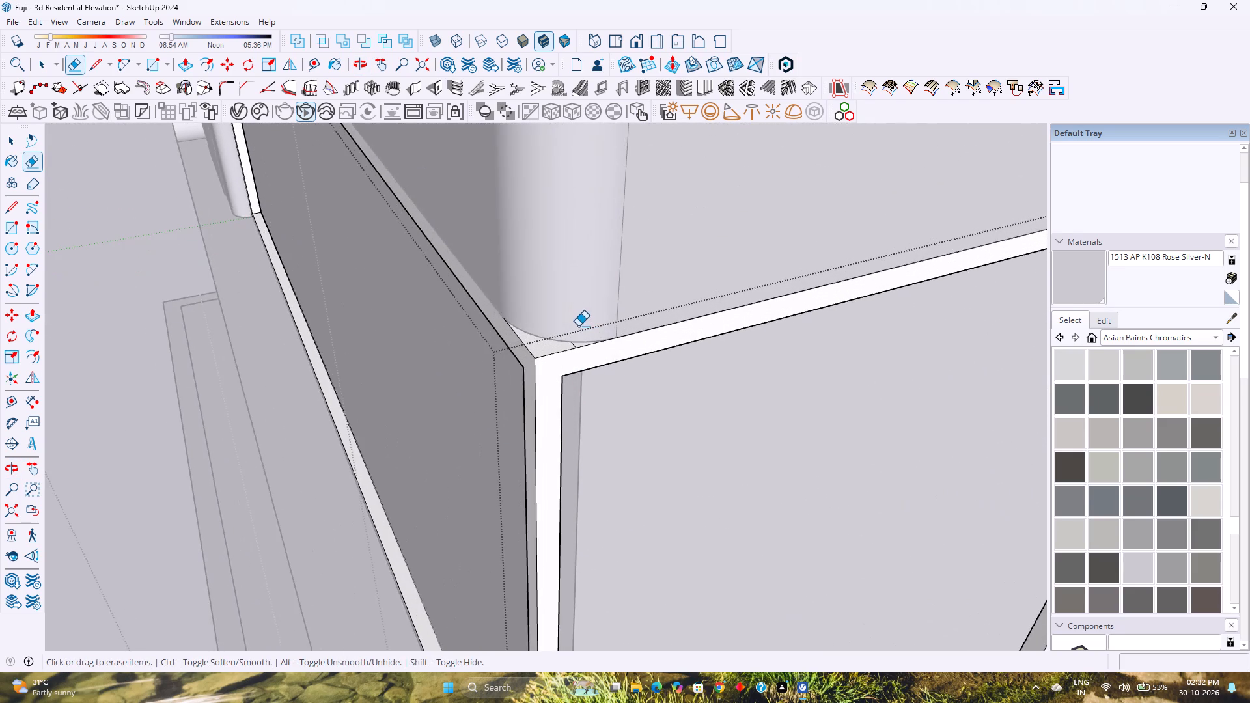
scroll(572, 329, "down", 14)
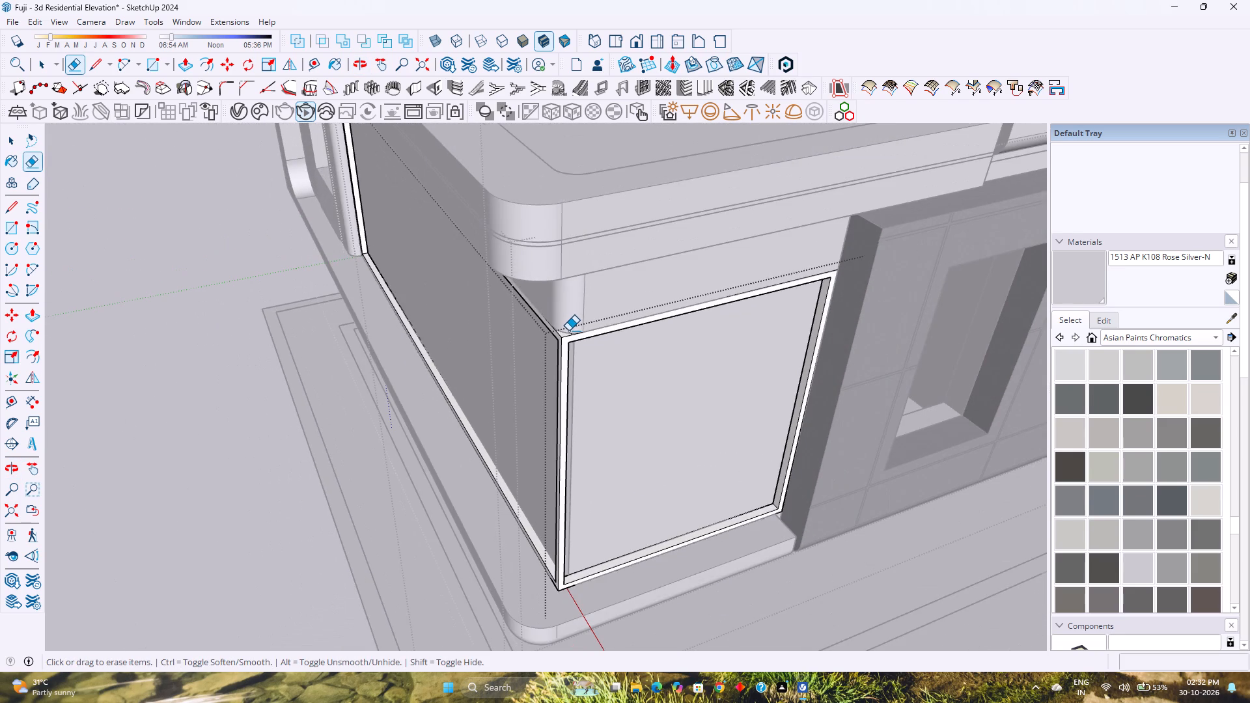
scroll(568, 331, "down", 4)
Undo the corner frame edits back to the plain bay faces, and redo only the inset outlines on the front and side faces.
key("ctrl+z")
key("ctrl+z")
key("ctrl+z")
key("ctrl+z")
key("ctrl+z")
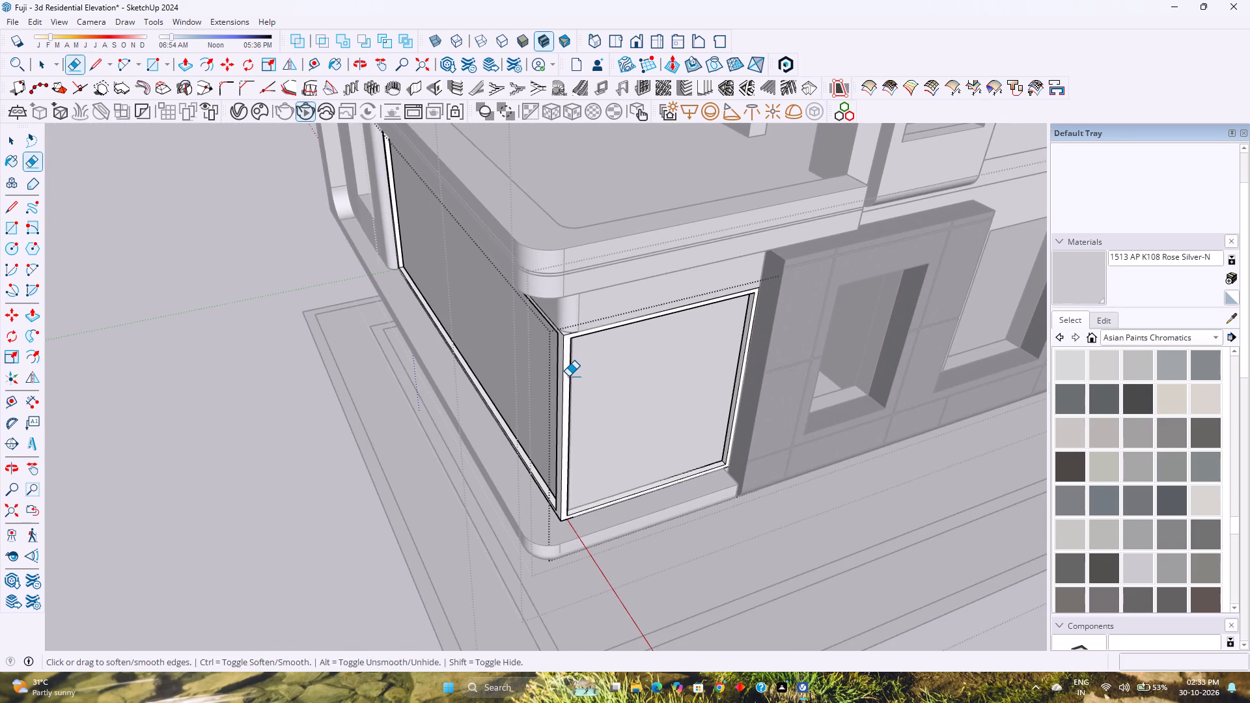
key("ctrl+z")
key("ctrl+z")
key("ctrl+z")
key("ctrl+z")
key("ctrl+z")
key("ctrl+z")
key("ctrl+z")
key("ctrl+z")
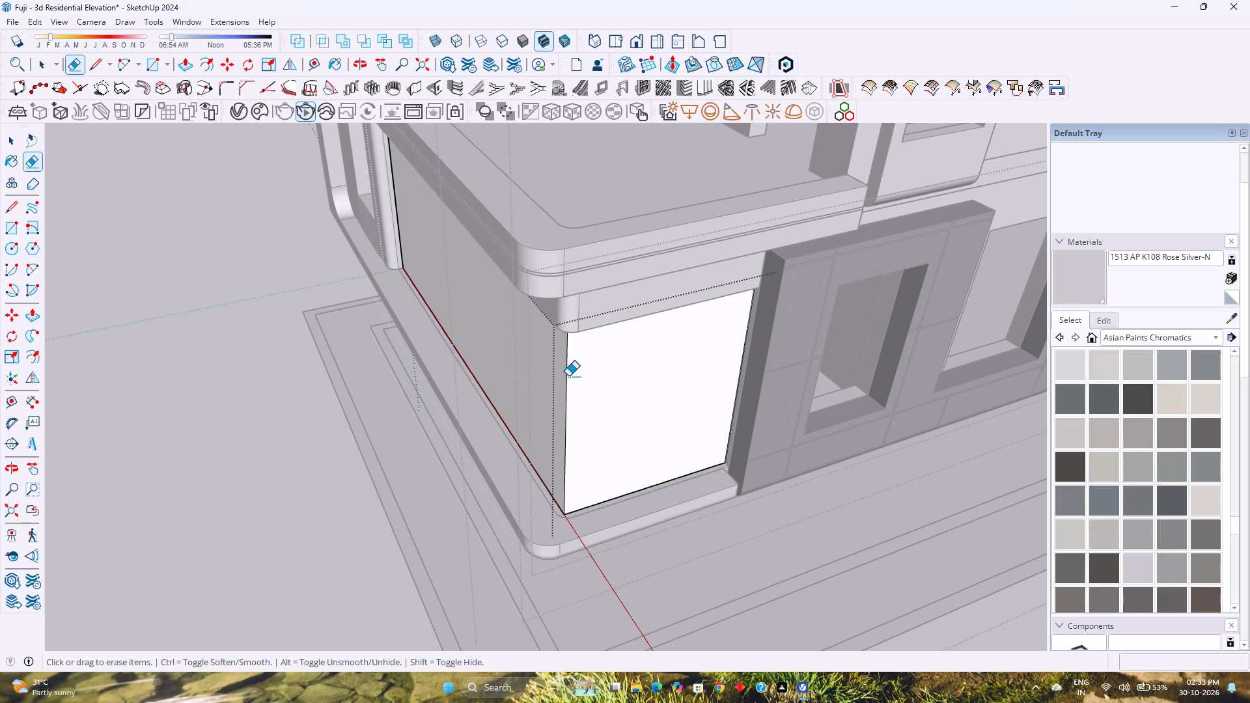
middle_click_drag(568, 378, 617, 302, "ctrl")
middle_click(617, 302, "ctrl")
scroll(618, 303, "down", 4)
middle_click_drag(559, 361, 564, 359)
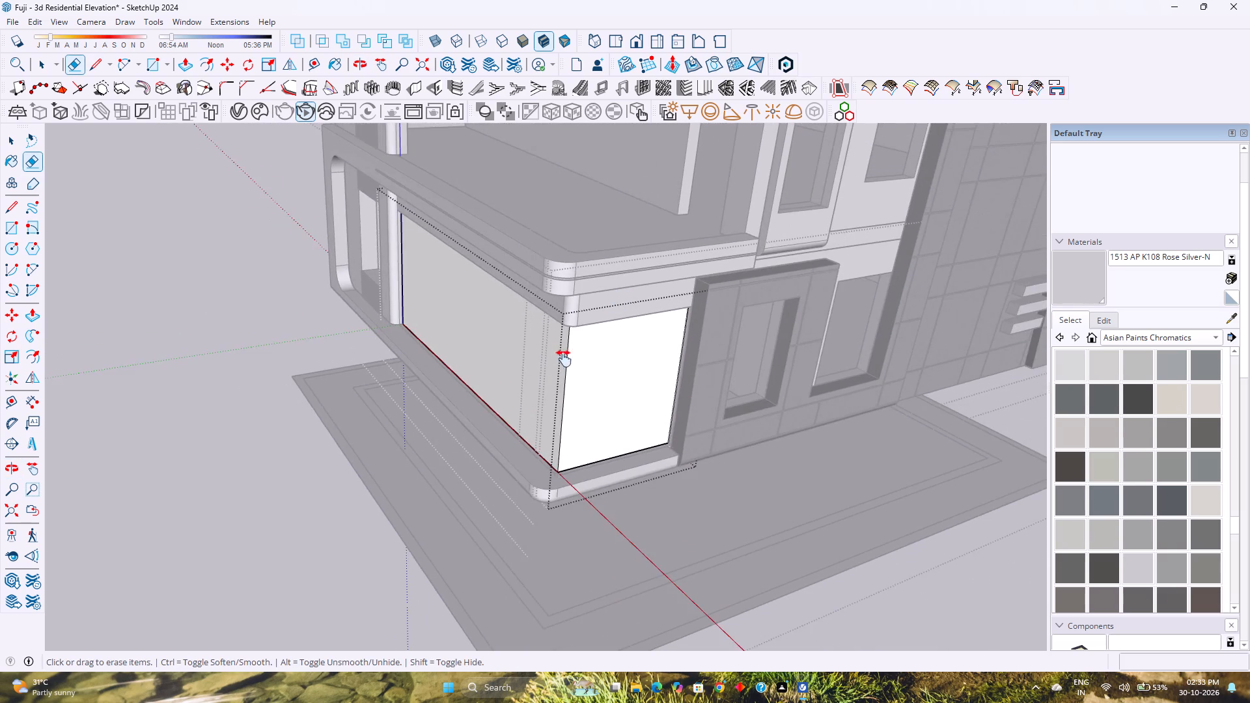
middle_click_drag(564, 359, 606, 318)
middle_click(606, 318, "shift")
key("space")
middle_click_drag(605, 322, 588, 434, "shift")
scroll(581, 441, "down", 1)
middle_click_drag(581, 437, 603, 385)
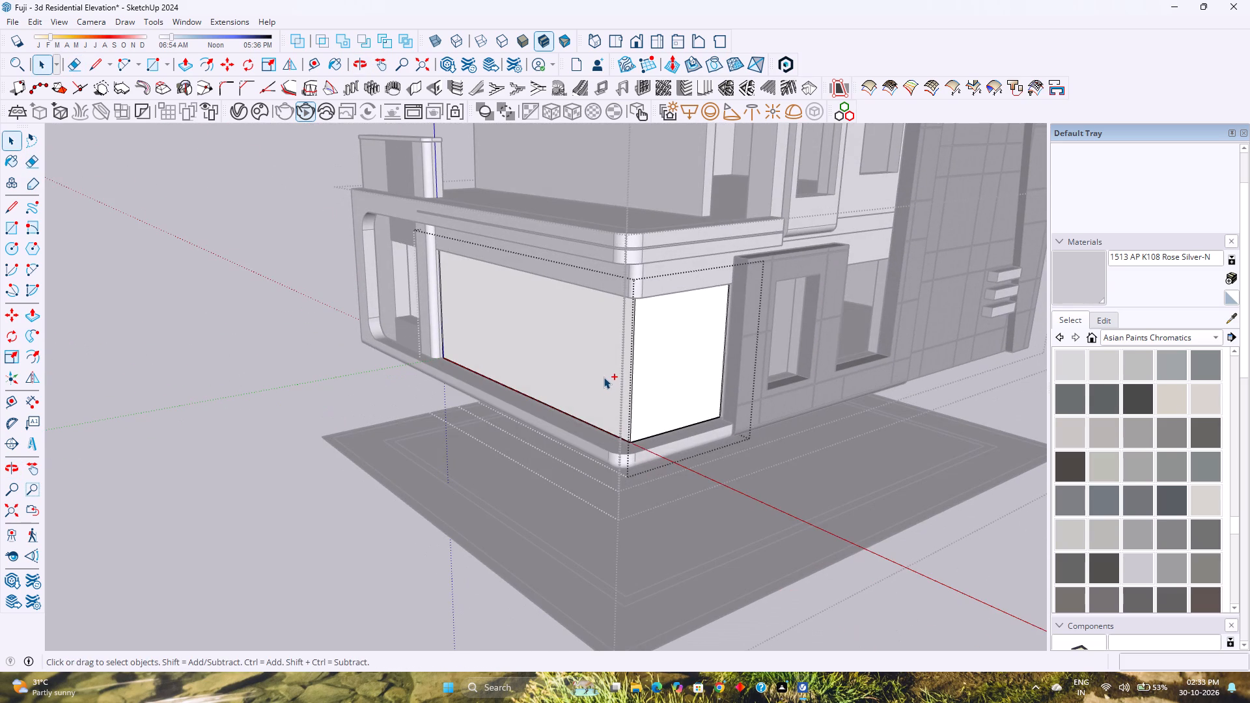
key("ctrl+y")
key("ctrl+y")
Make the border faces around the front and side bay openings into two separate groups.
scroll(603, 377, "up", 8)
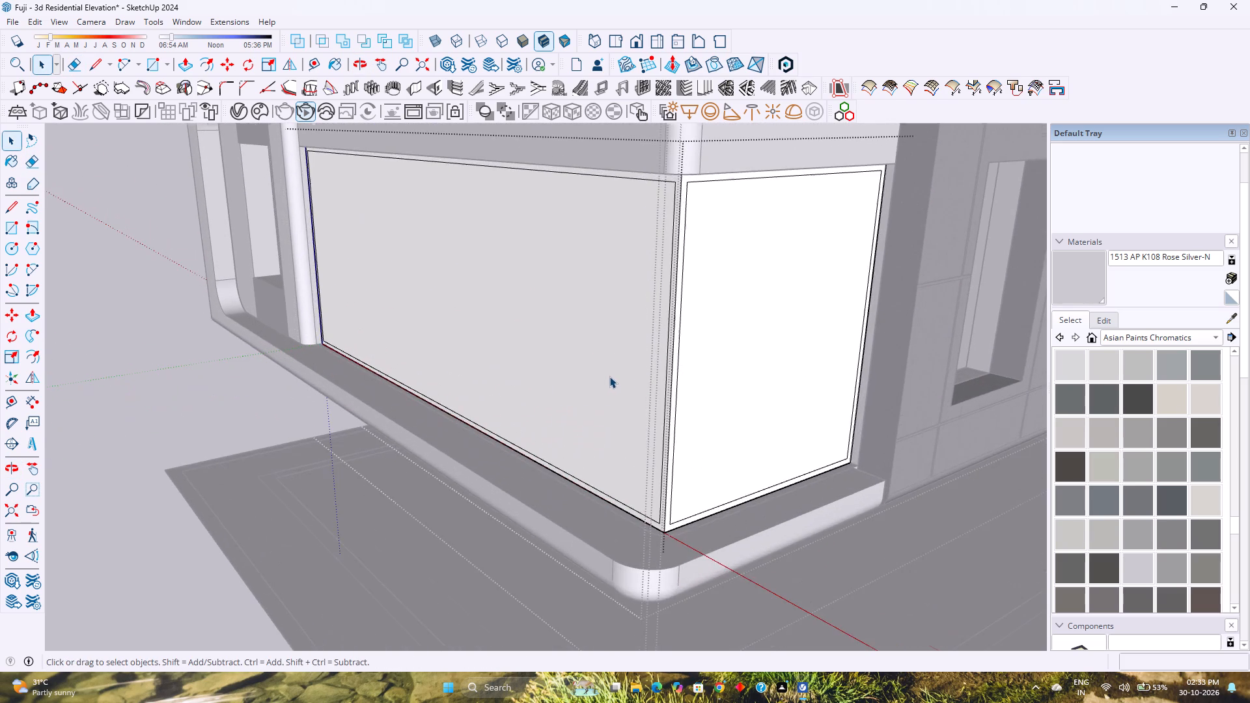
scroll(677, 521, "up", 6)
double_click(659, 525)
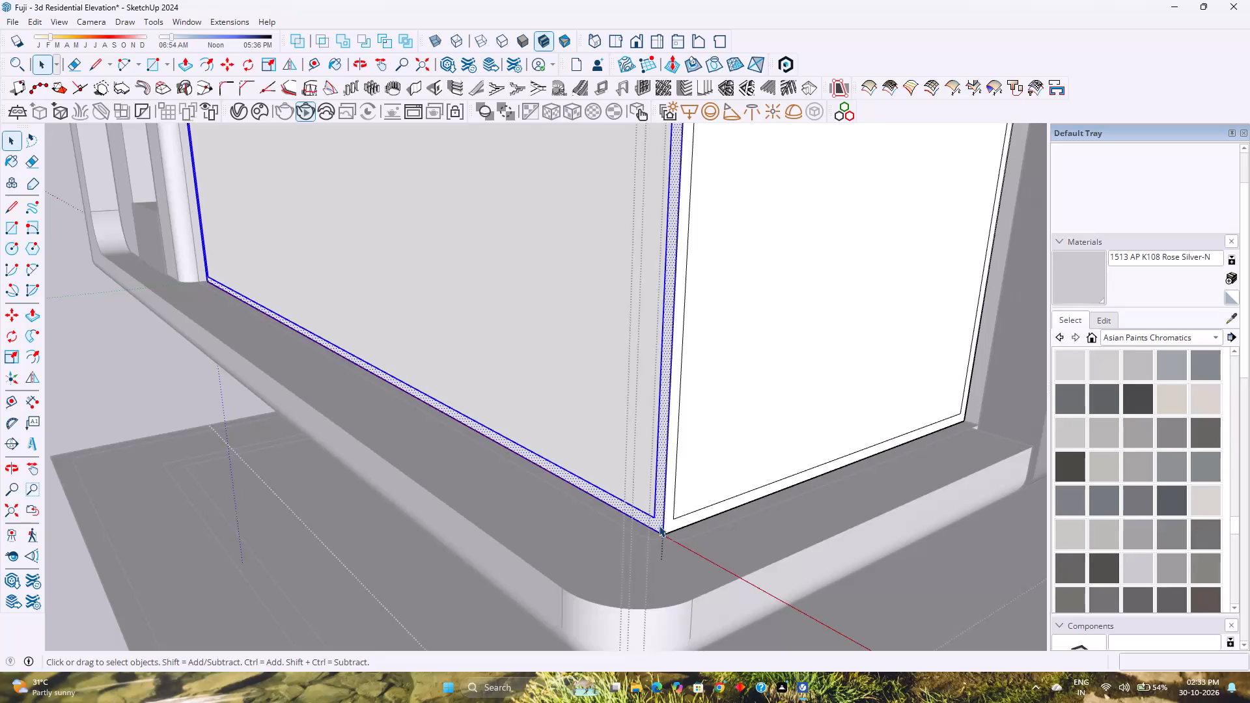
right_click(659, 525)
left_click(729, 273)
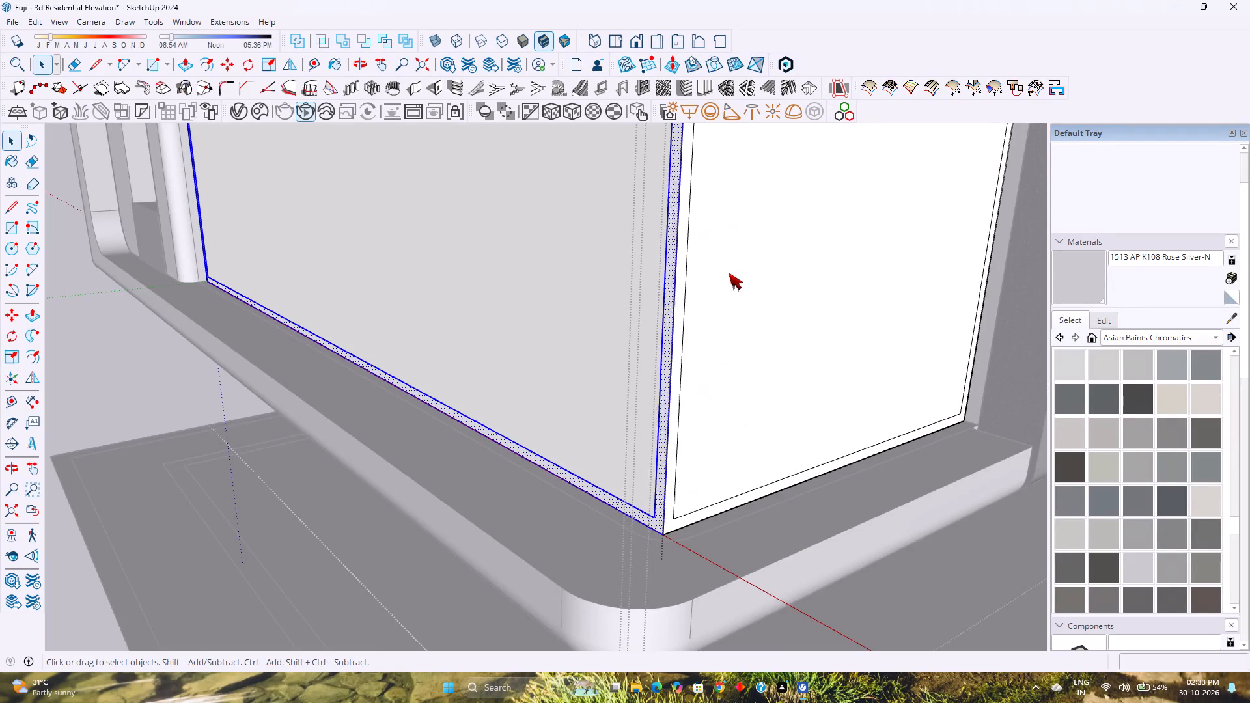
double_click(673, 522)
right_click(673, 522)
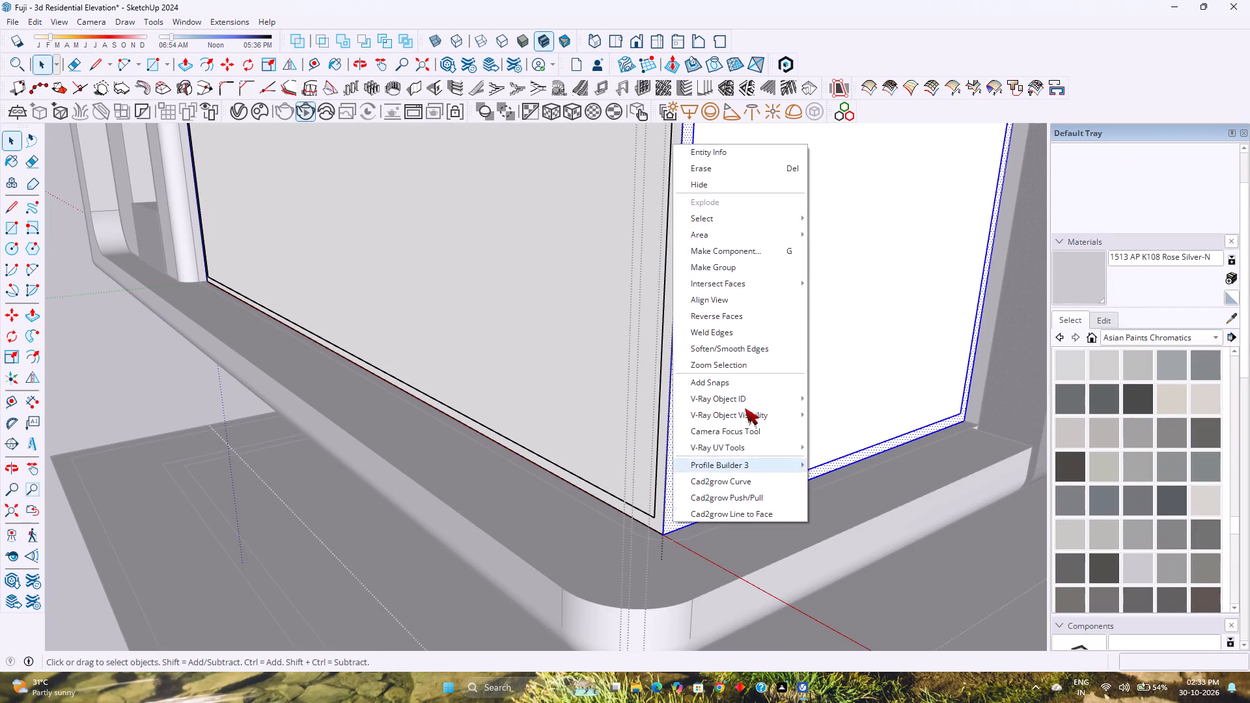
left_click(731, 266)
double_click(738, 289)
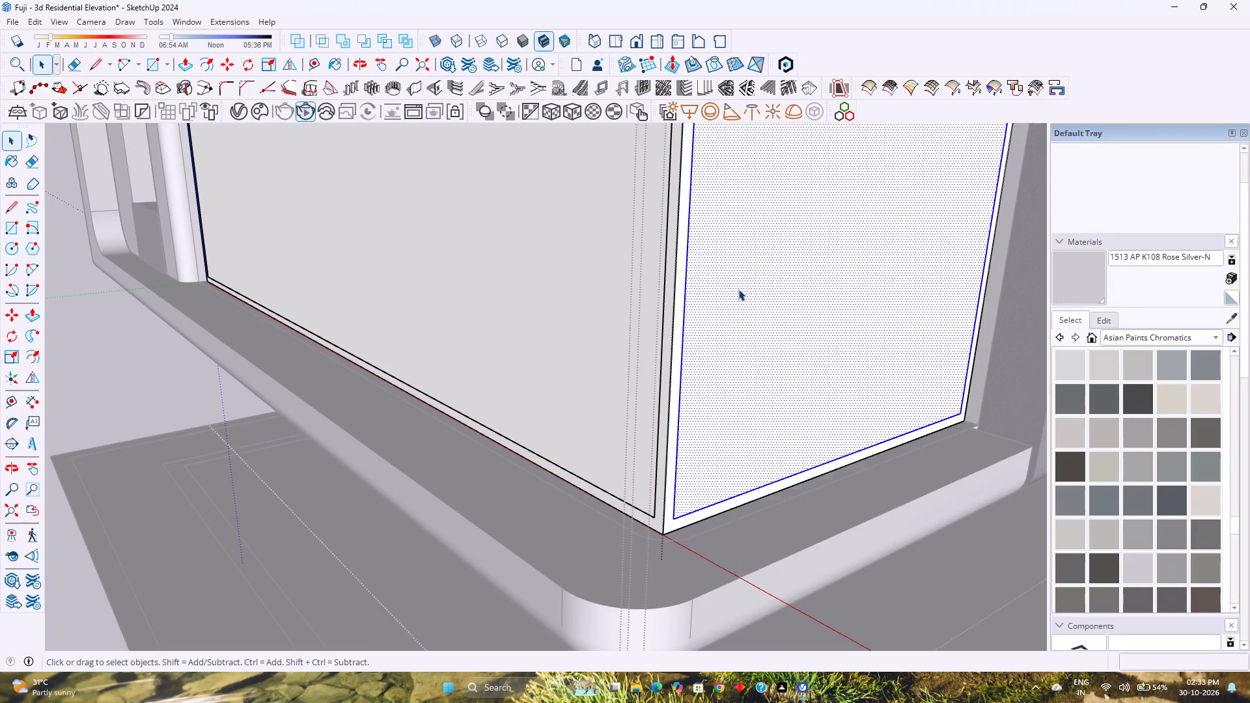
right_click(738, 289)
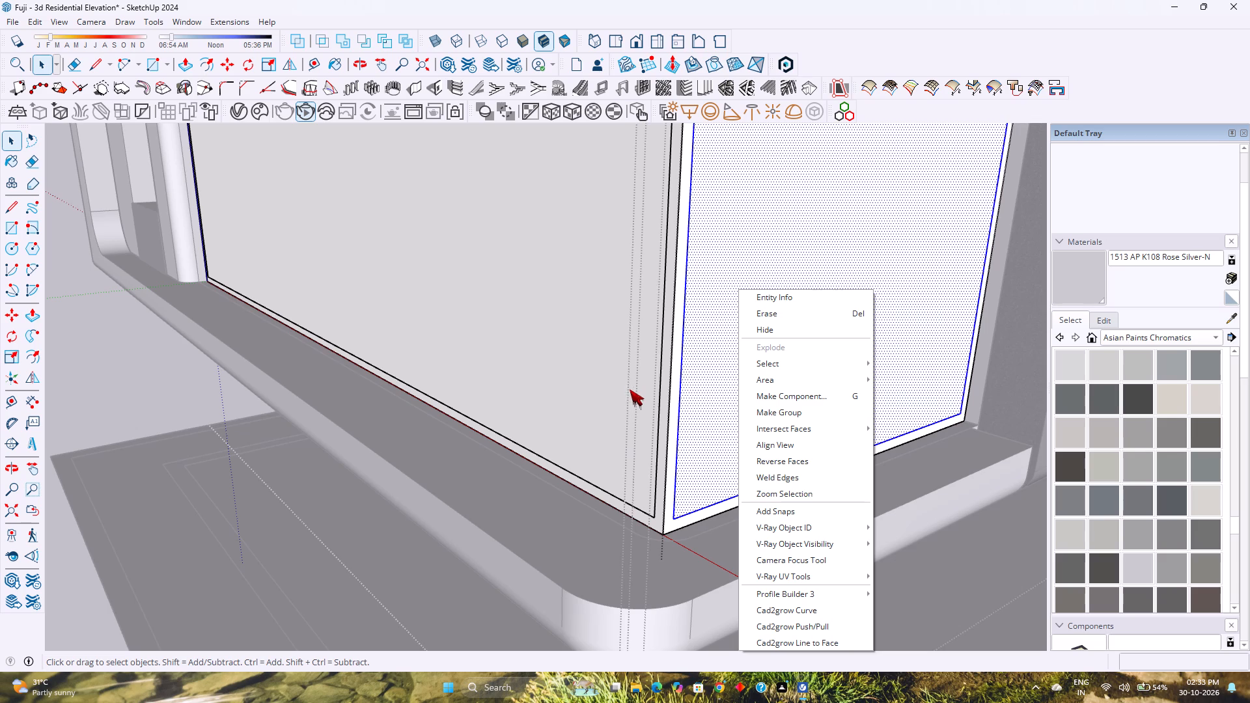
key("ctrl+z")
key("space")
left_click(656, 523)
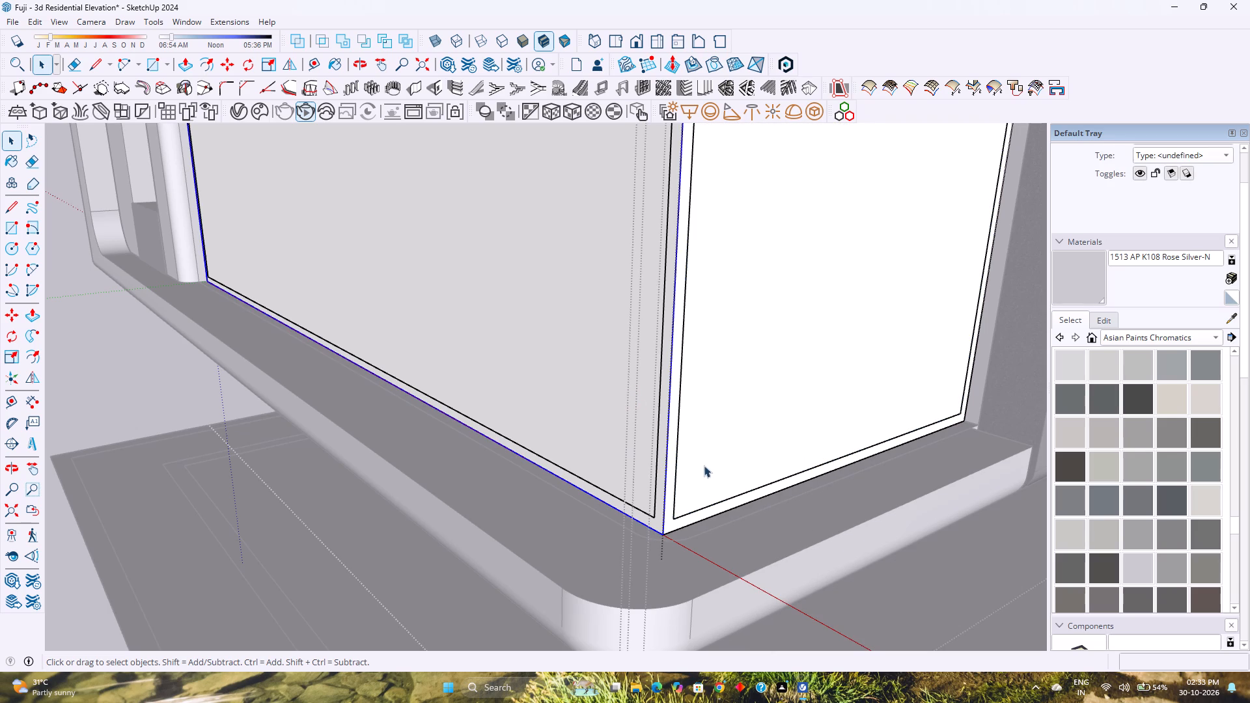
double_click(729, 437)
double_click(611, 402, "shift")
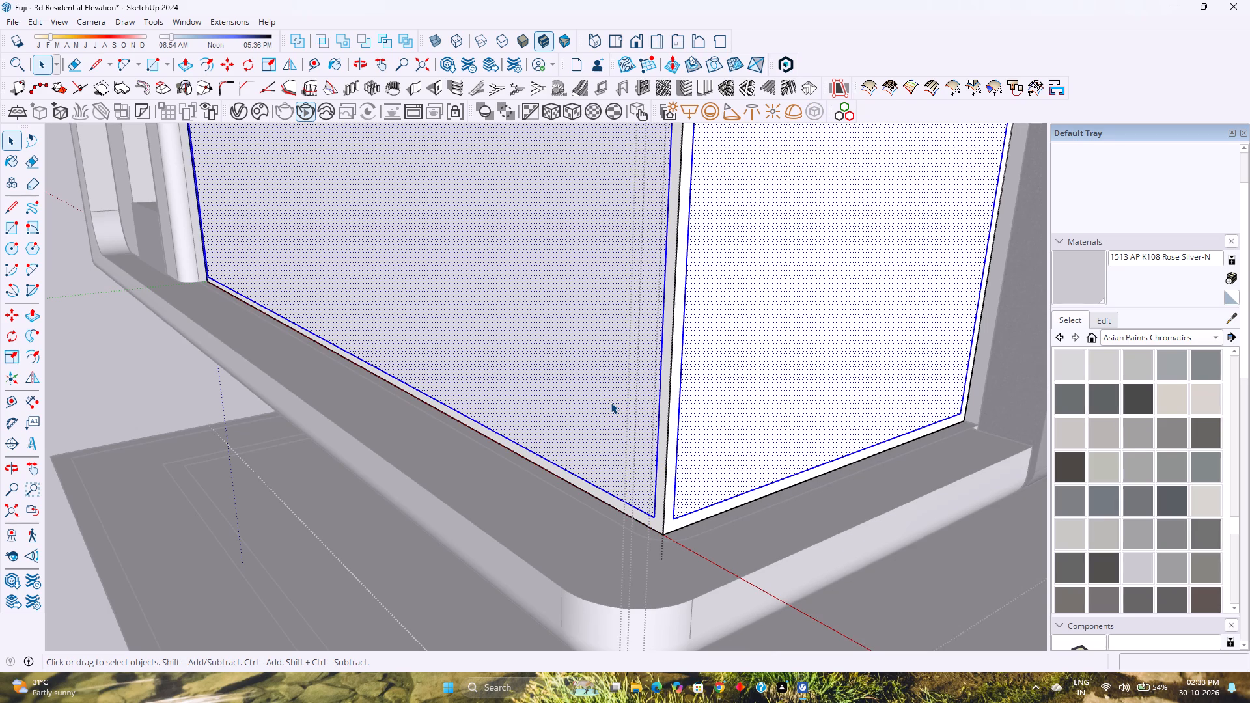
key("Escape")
Make the front infill face and the side infill face of the bay into two separate groups.
left_click(611, 402)
triple_click(611, 402)
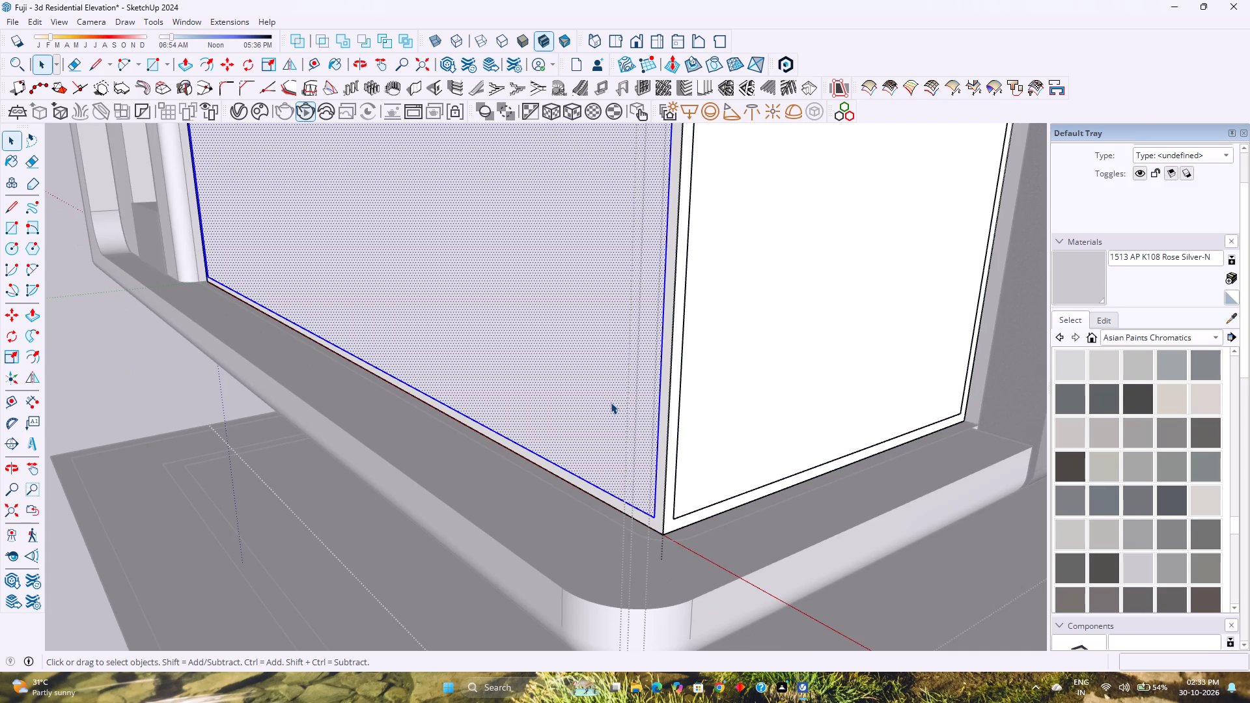
left_click(611, 402)
right_click(628, 353)
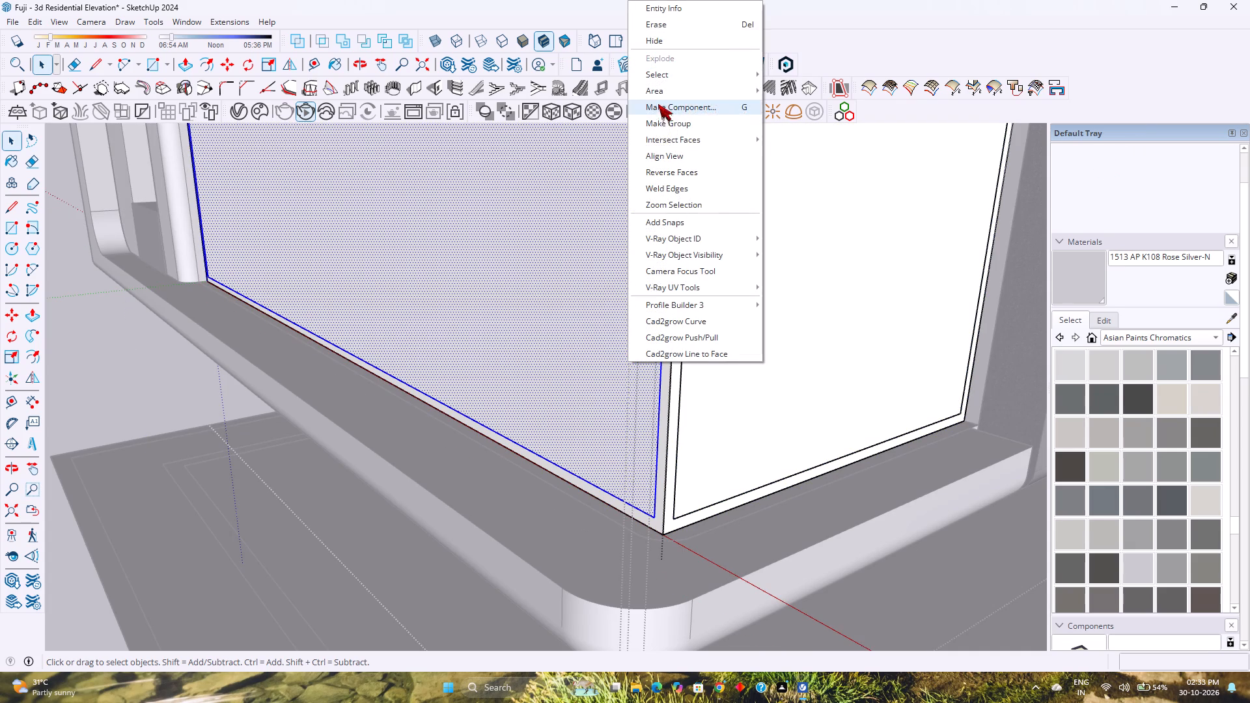
left_click(655, 128)
double_click(823, 297)
right_click(823, 297)
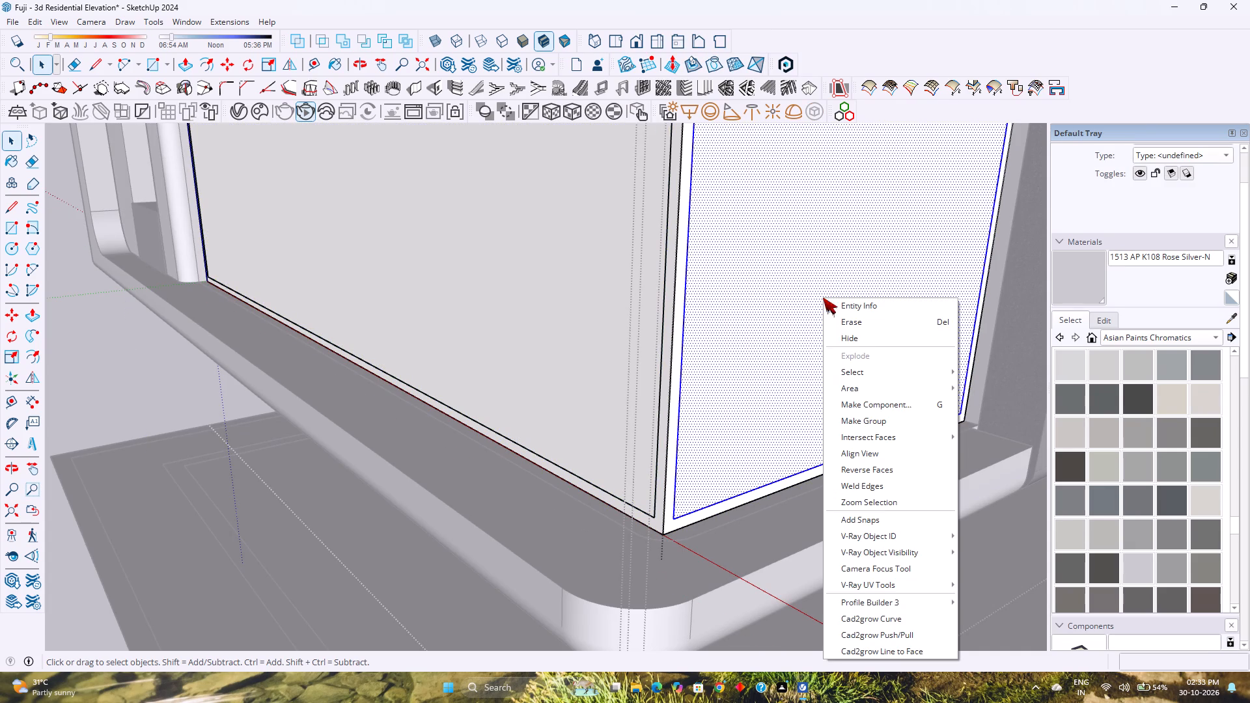
left_click(869, 419)
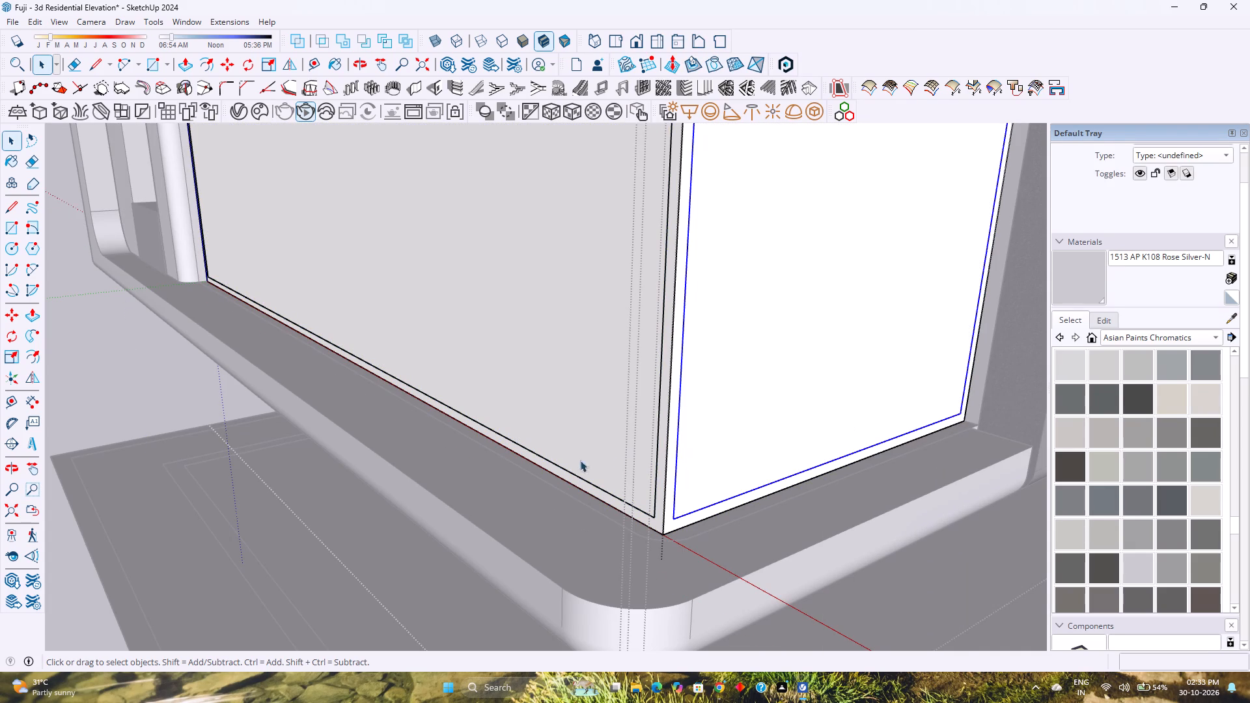
Extrude the front frame's border face outward by 2" inside its group.
scroll(644, 542, "up", 2)
double_click(661, 508)
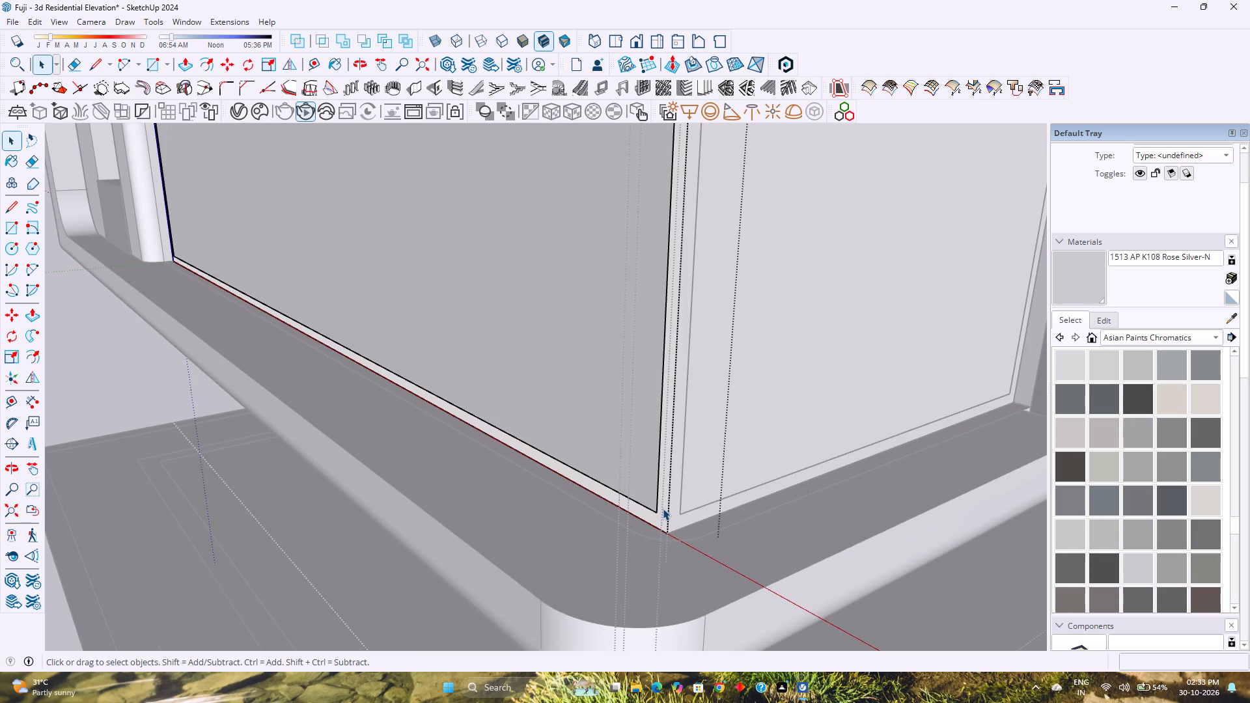
key("p")
left_click(665, 512)
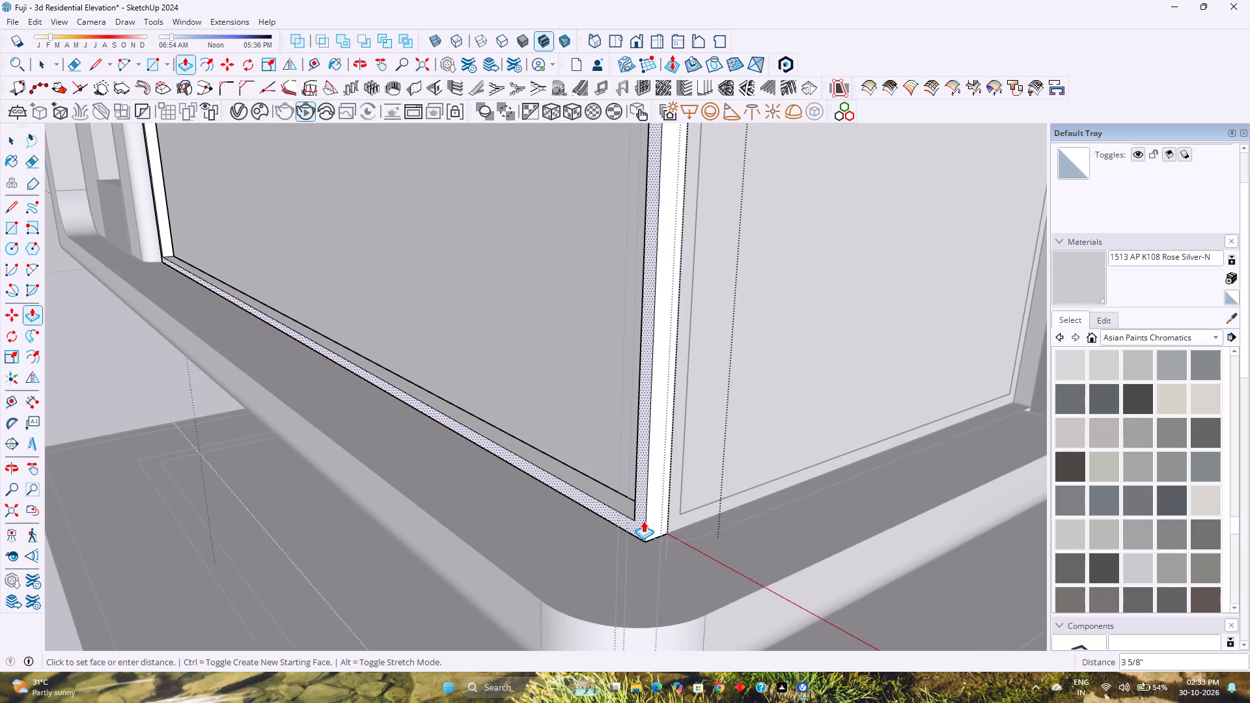
key("2")
key("Return")
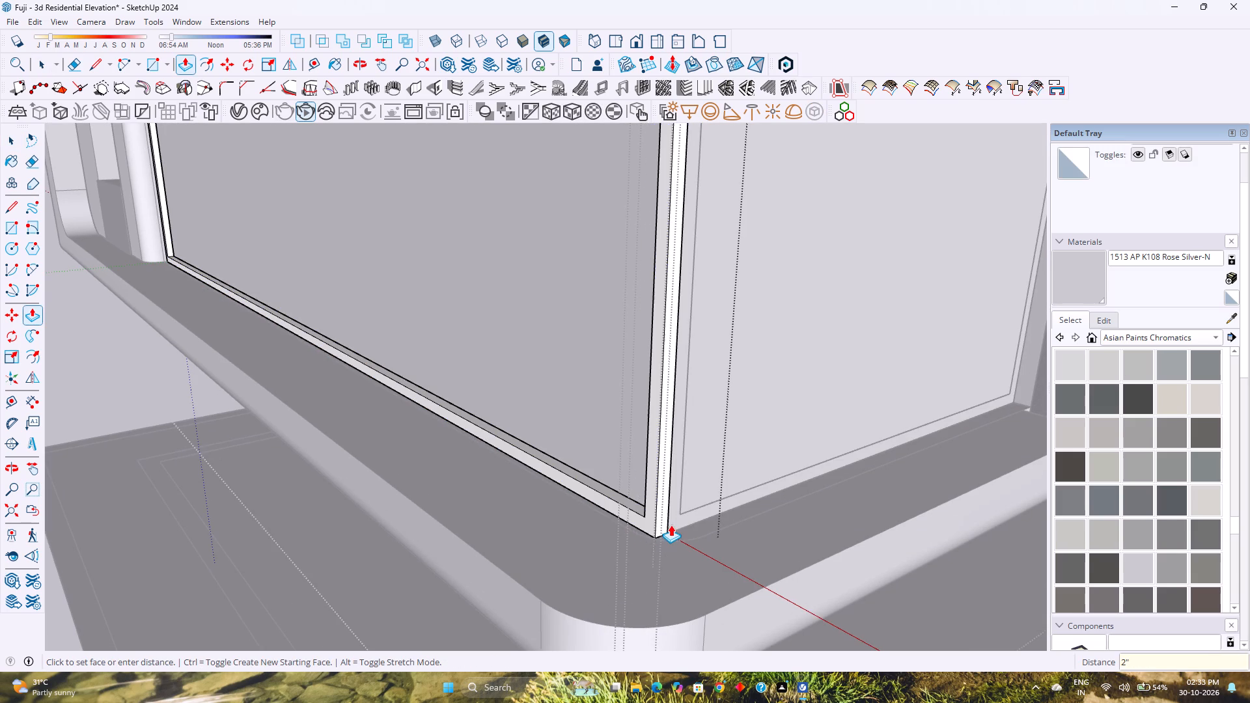
key("Escape")
key("space")
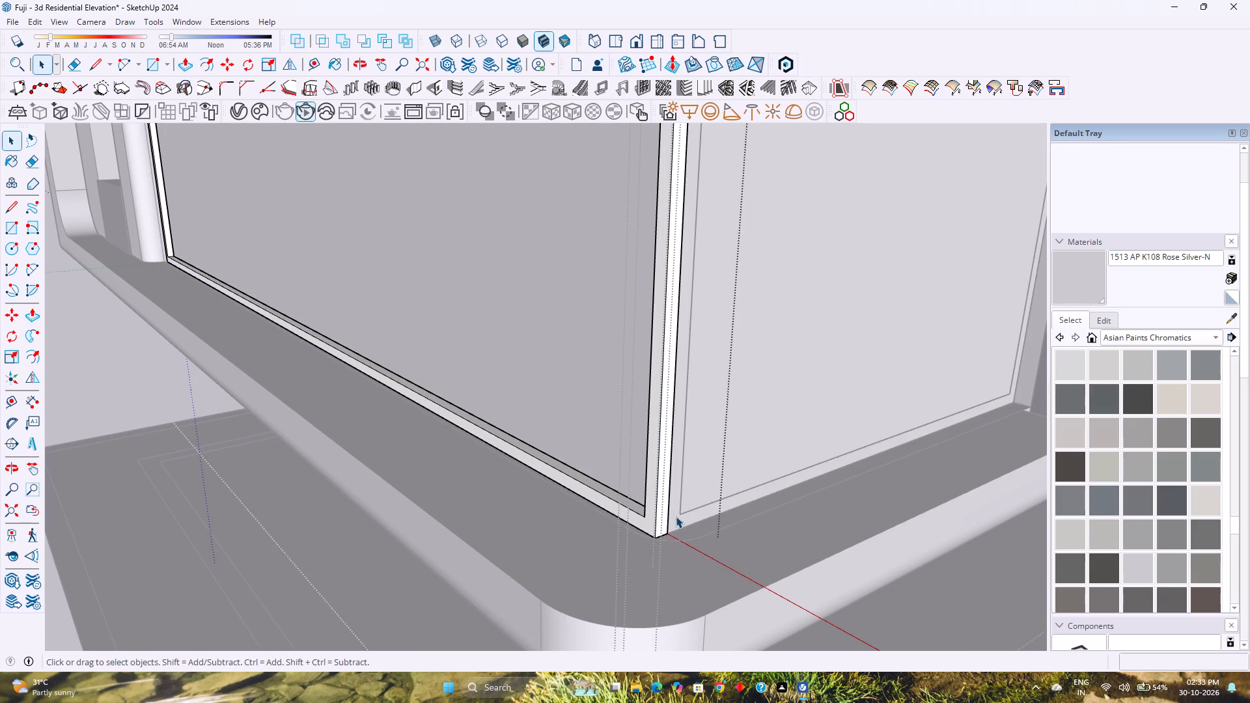
Extrude the side frame's border face outward by 2" inside its group.
left_click(678, 518)
key("Escape")
double_click(678, 518)
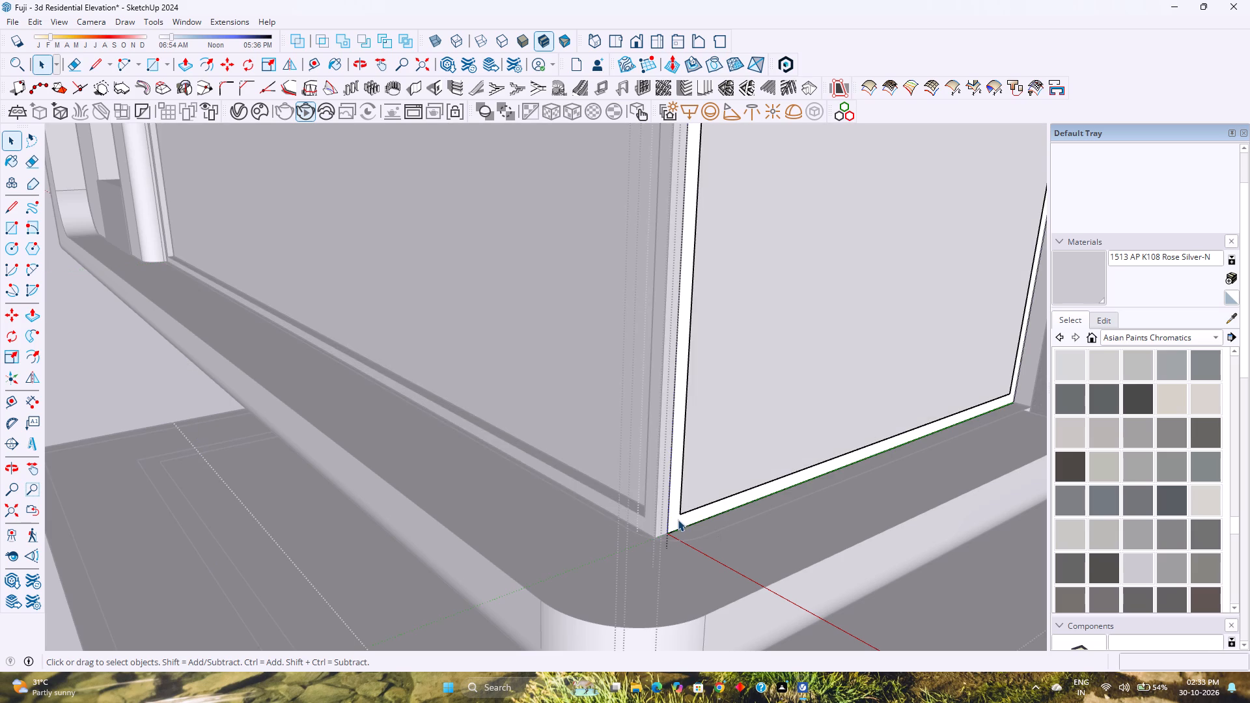
key("p")
left_click(678, 519)
key("2")
key("Return")
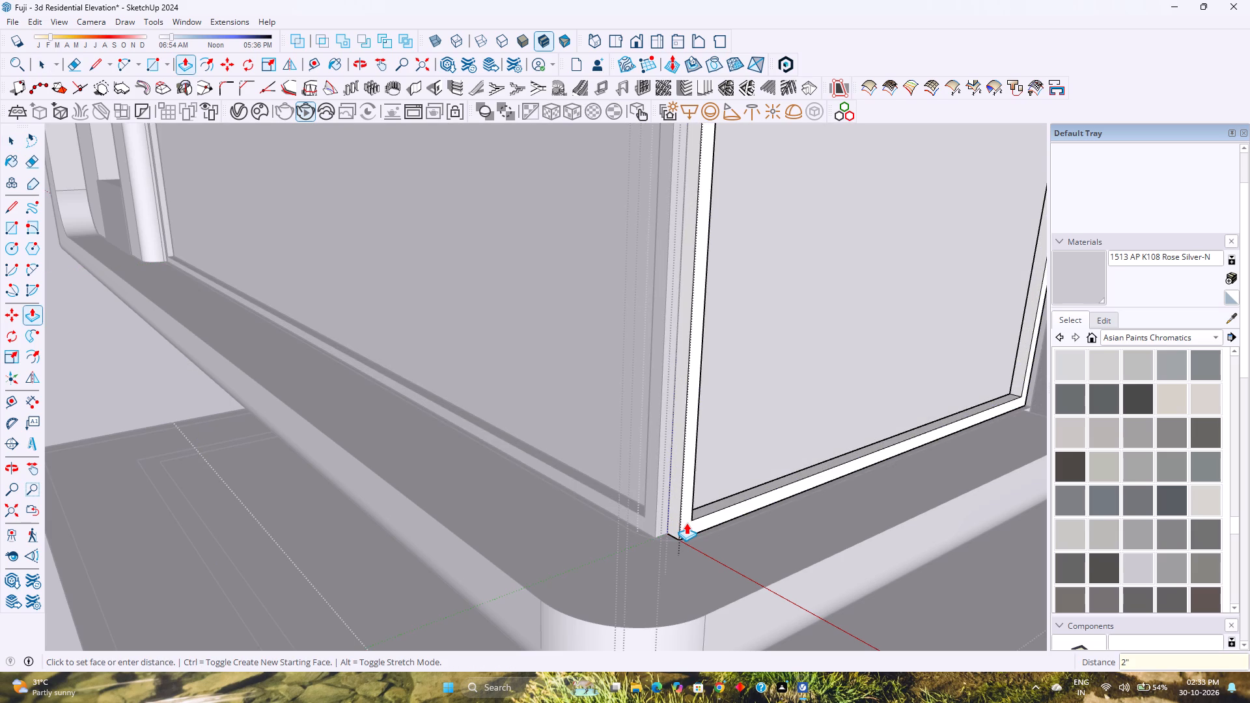
key("space")
key("Escape")
Examine the extruded front and side frames and the gap at their shared corner from several angles.
scroll(673, 511, "down", 5)
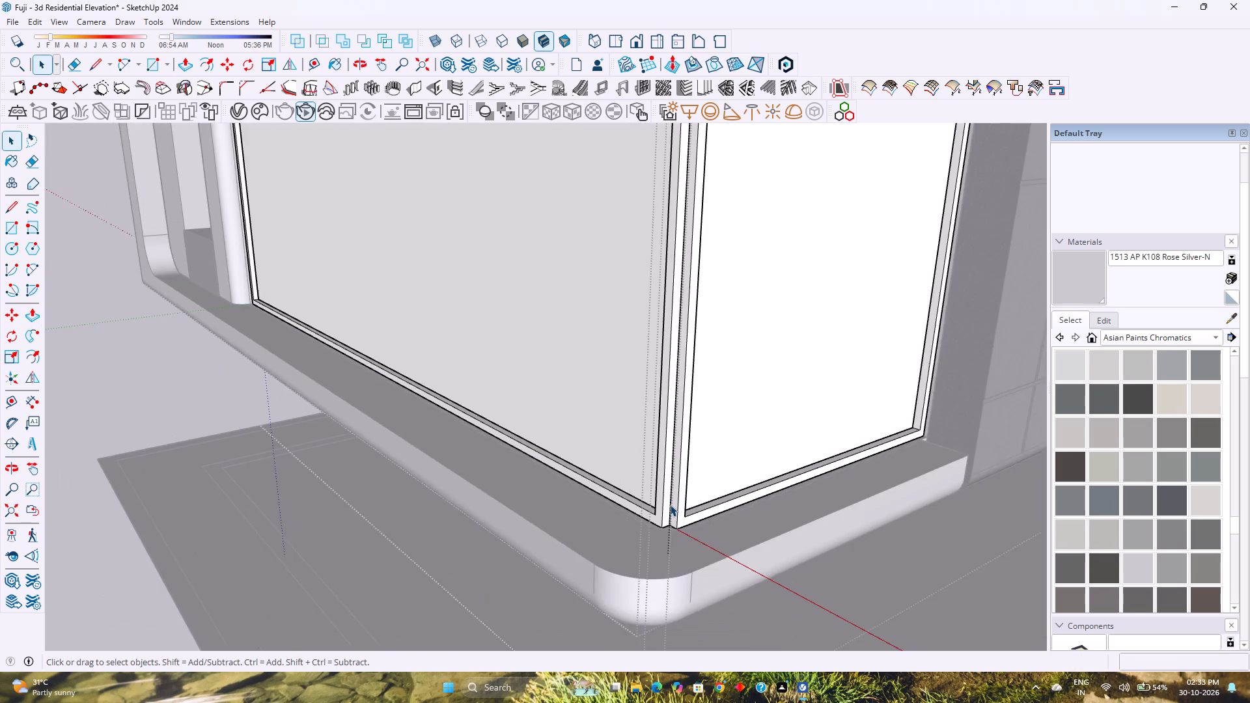
scroll(670, 504, "down", 4)
middle_click_drag(669, 500, 572, 492)
middle_click(571, 492)
middle_click_drag(510, 495, 493, 496)
middle_click(493, 496)
scroll(523, 478, "down", 3)
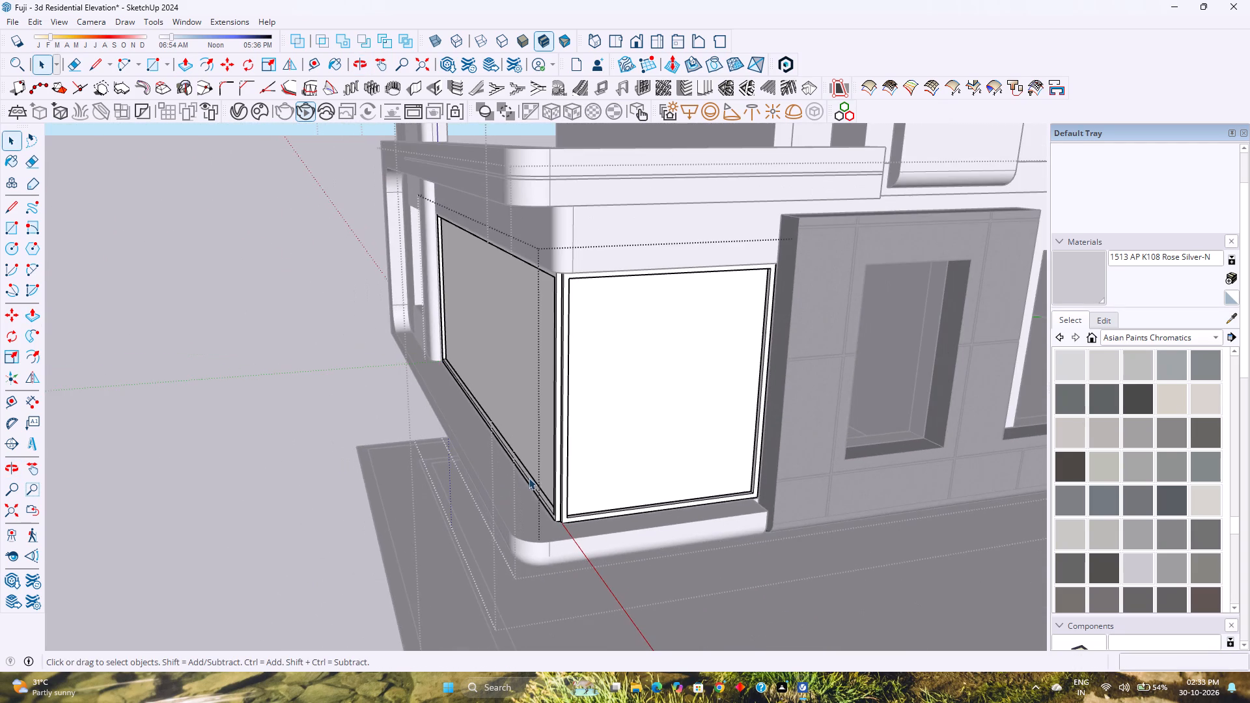
scroll(530, 475, "down", 2)
middle_click_drag(534, 472, 553, 501, "shift")
middle_click(553, 501, "shift")
middle_click_drag(548, 497, 687, 488)
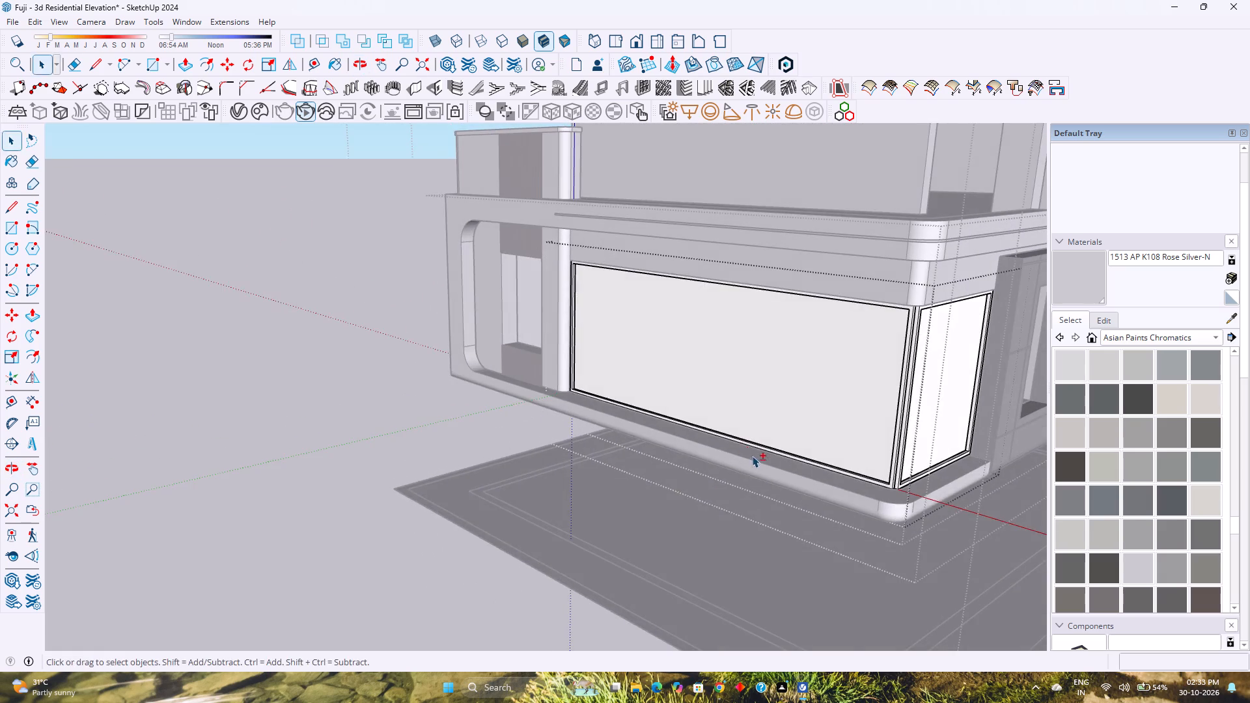
middle_click_drag(752, 455, 560, 501, "shift")
middle_click(560, 501, "shift")
scroll(649, 492, "up", 6)
middle_click_drag(707, 511, 432, 514)
middle_click(427, 514)
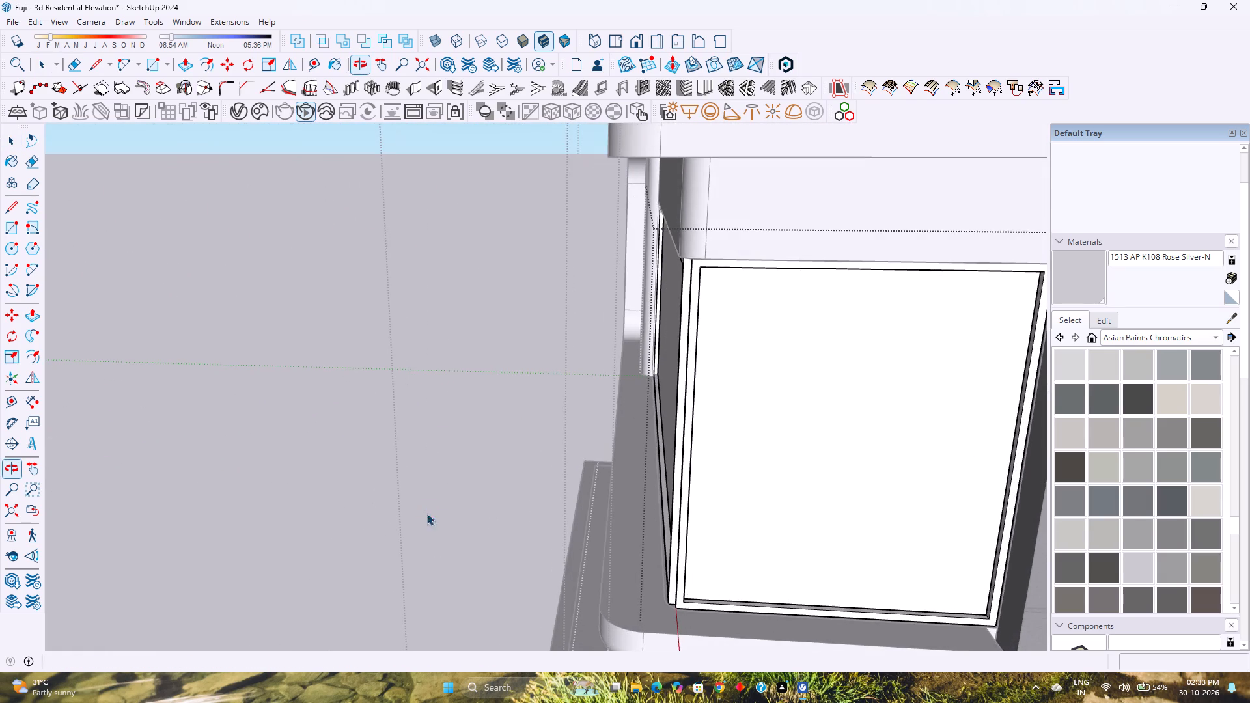
scroll(650, 521, "up", 2)
scroll(717, 543, "up", 3)
scroll(693, 529, "down", 7)
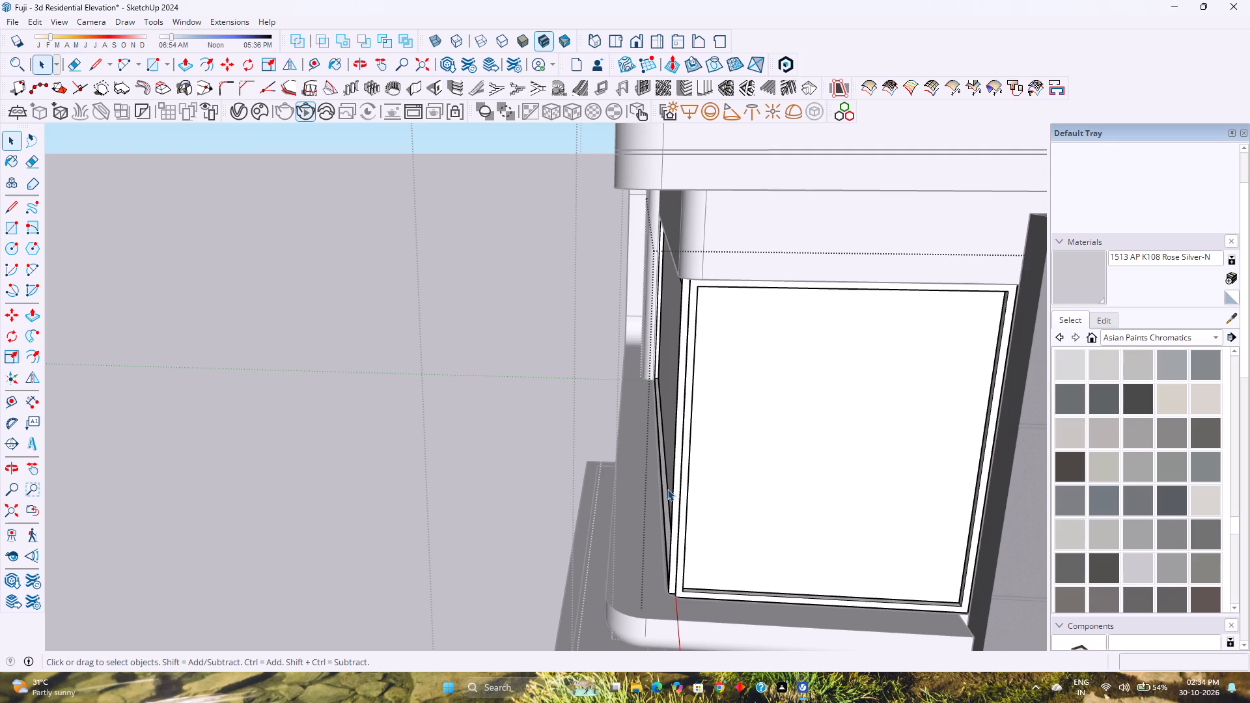
middle_click_drag(667, 482, 905, 489)
middle_click(910, 490)
middle_click(921, 490)
middle_click(925, 490)
middle_click_drag(615, 420, 607, 426, "shift")
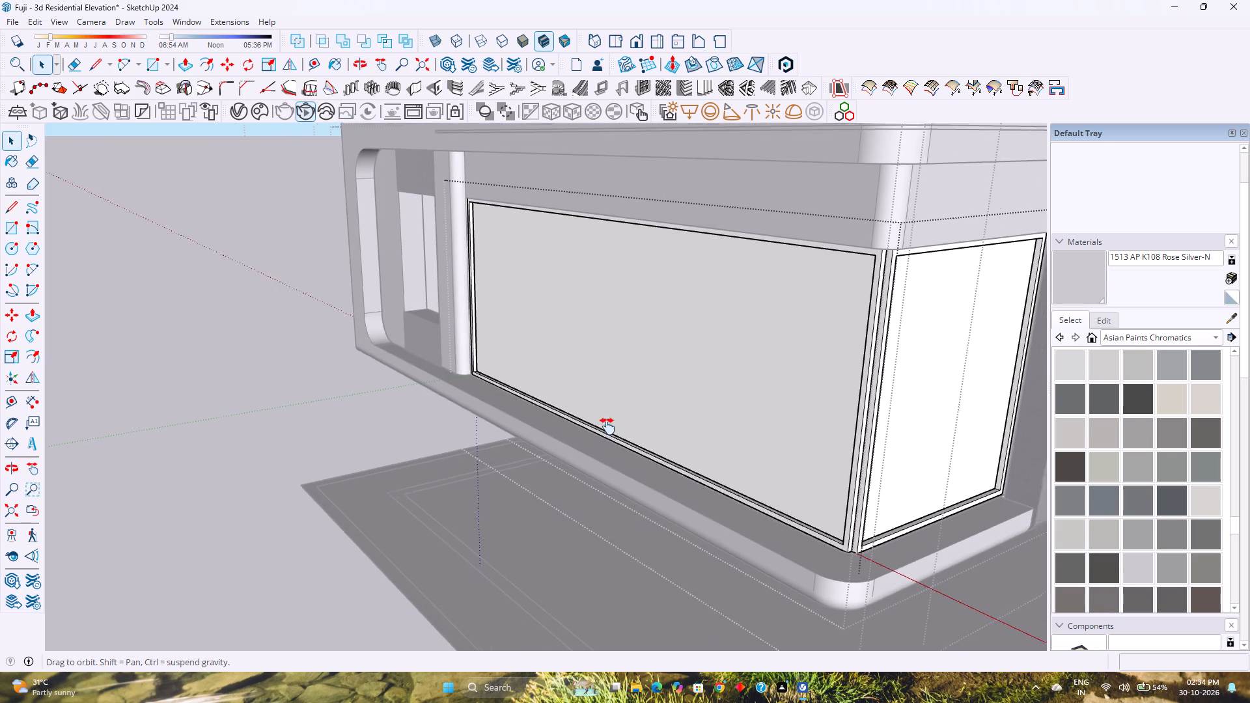
middle_click_drag(607, 426, 536, 499, "shift")
middle_click_drag(523, 499, 651, 453)
middle_click_drag(653, 441, 482, 505, "shift")
middle_click(481, 505, "shift")
scroll(484, 489, "down", 2)
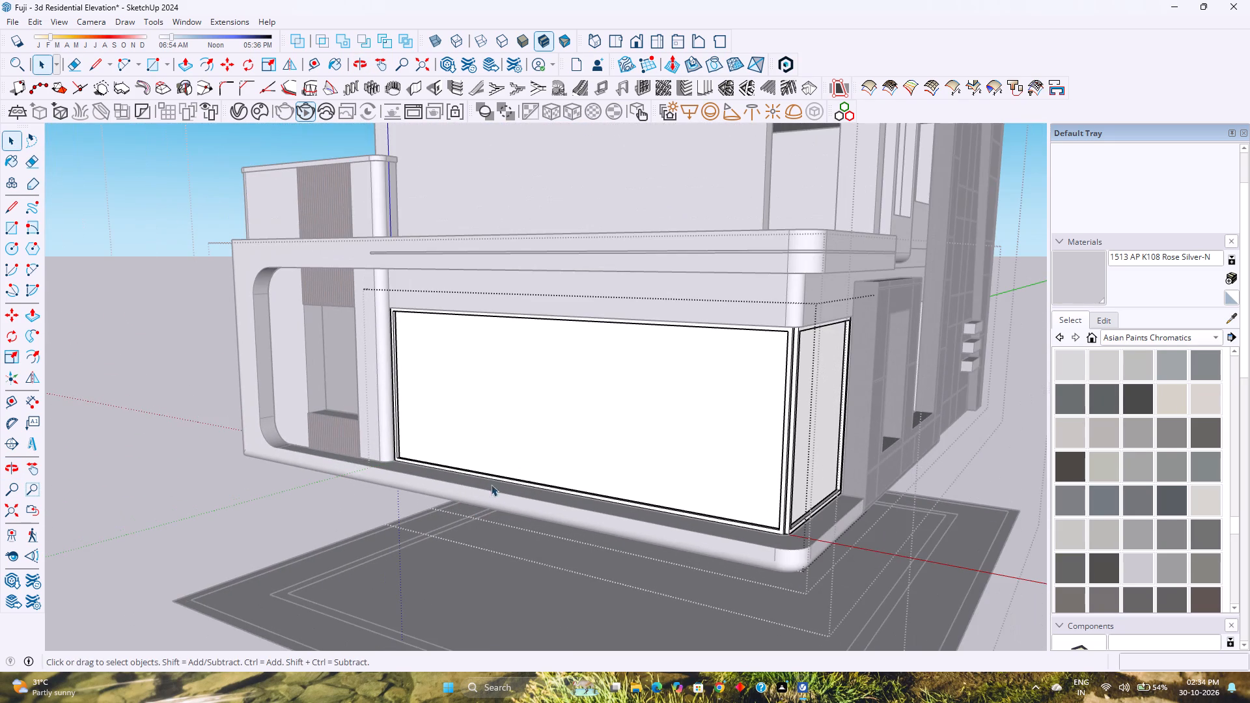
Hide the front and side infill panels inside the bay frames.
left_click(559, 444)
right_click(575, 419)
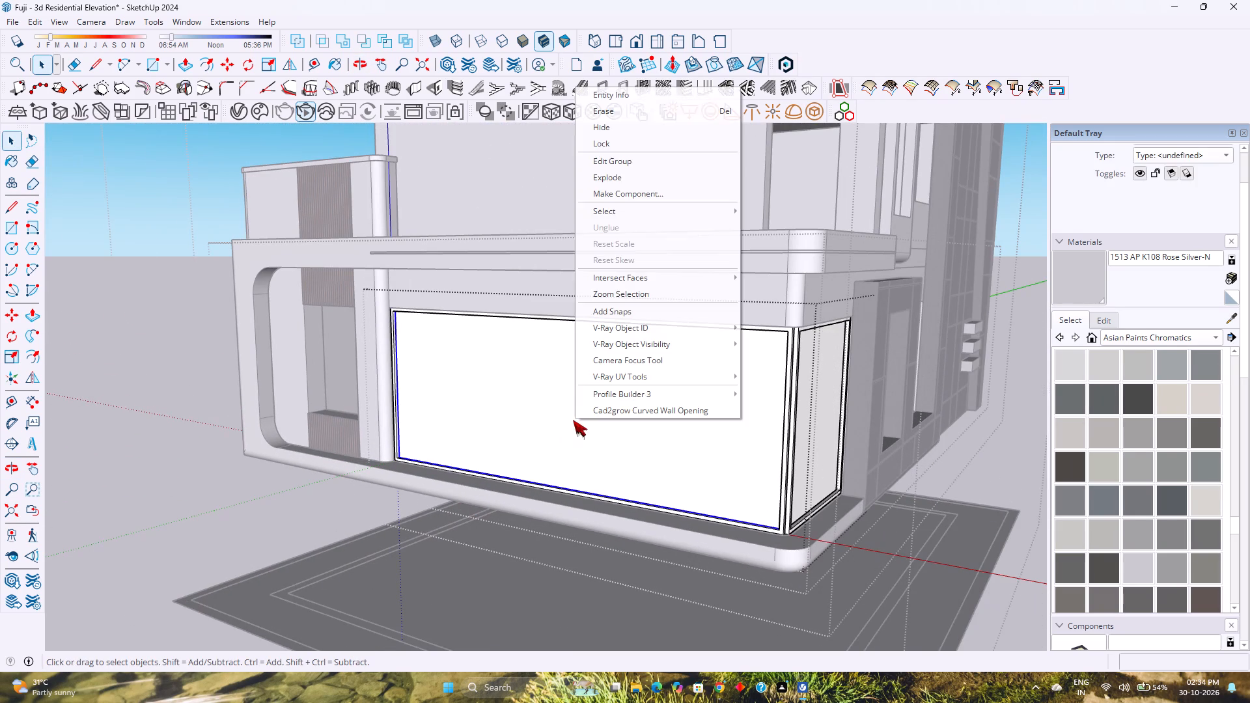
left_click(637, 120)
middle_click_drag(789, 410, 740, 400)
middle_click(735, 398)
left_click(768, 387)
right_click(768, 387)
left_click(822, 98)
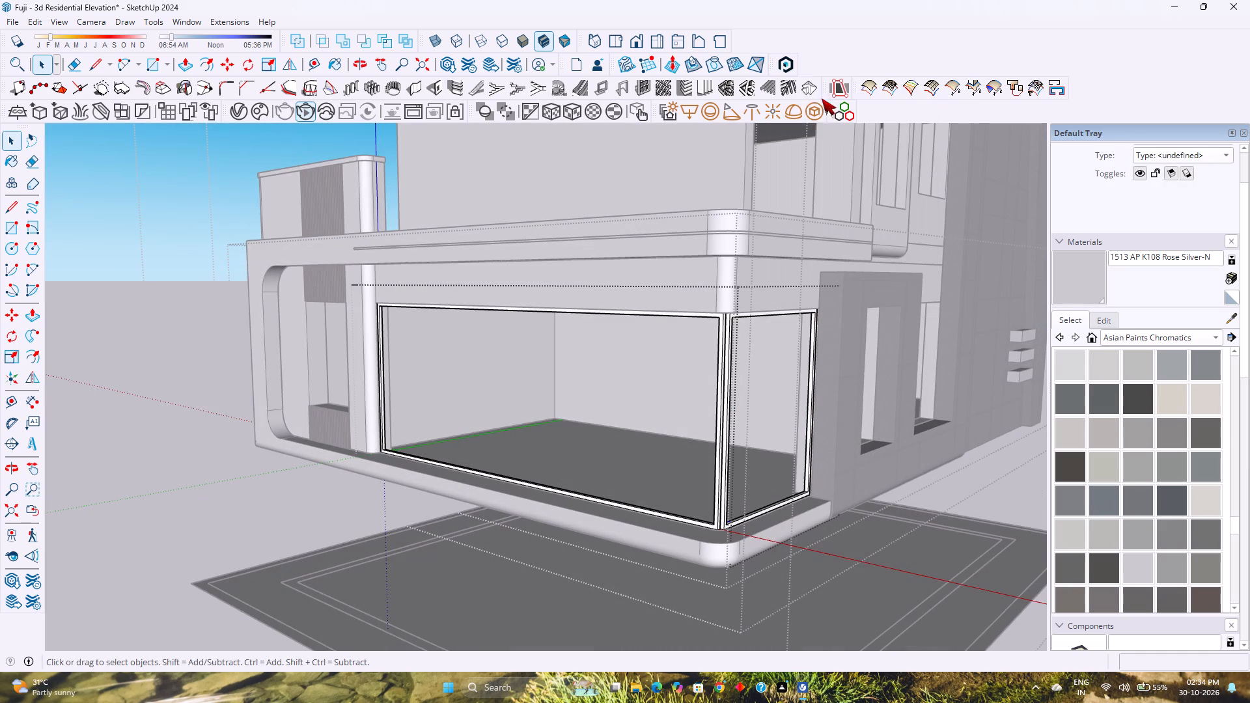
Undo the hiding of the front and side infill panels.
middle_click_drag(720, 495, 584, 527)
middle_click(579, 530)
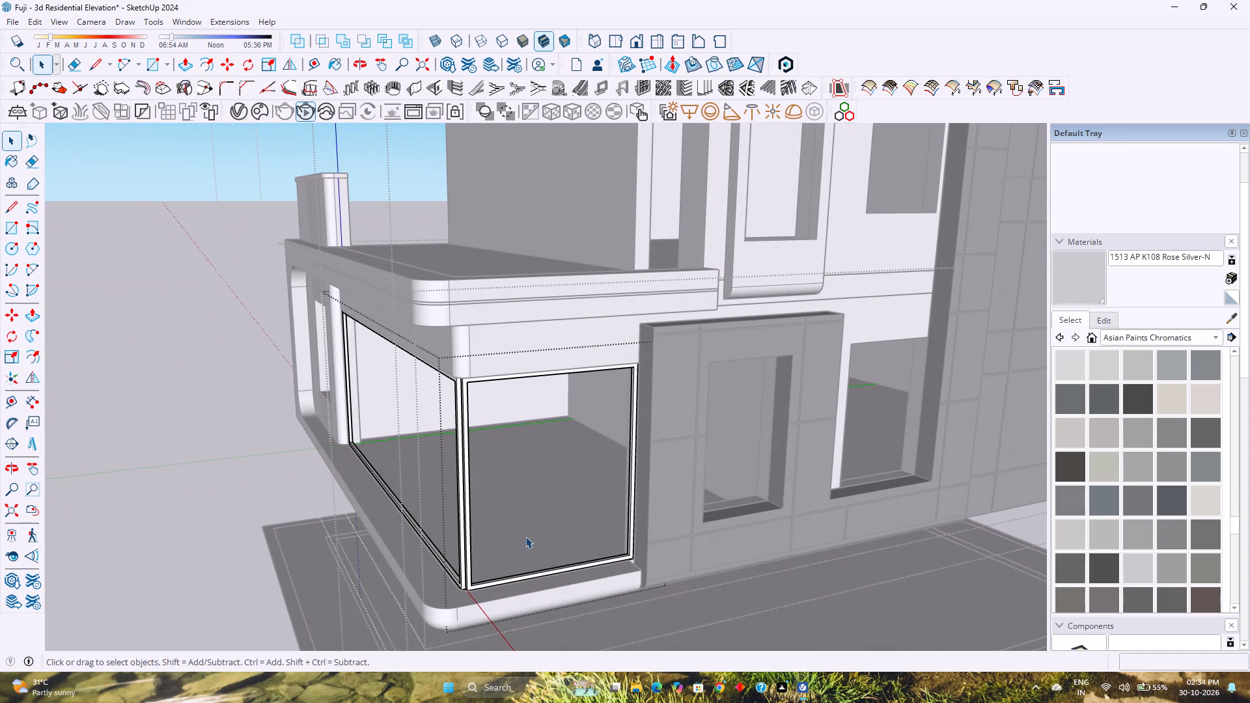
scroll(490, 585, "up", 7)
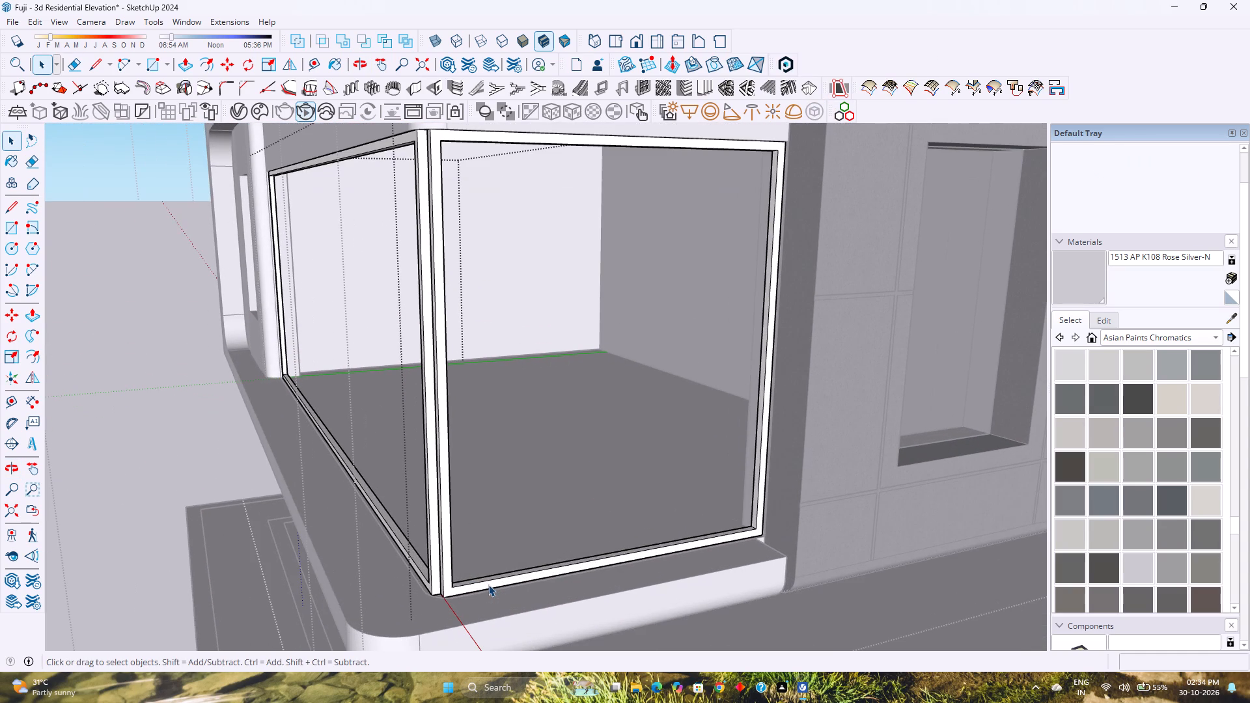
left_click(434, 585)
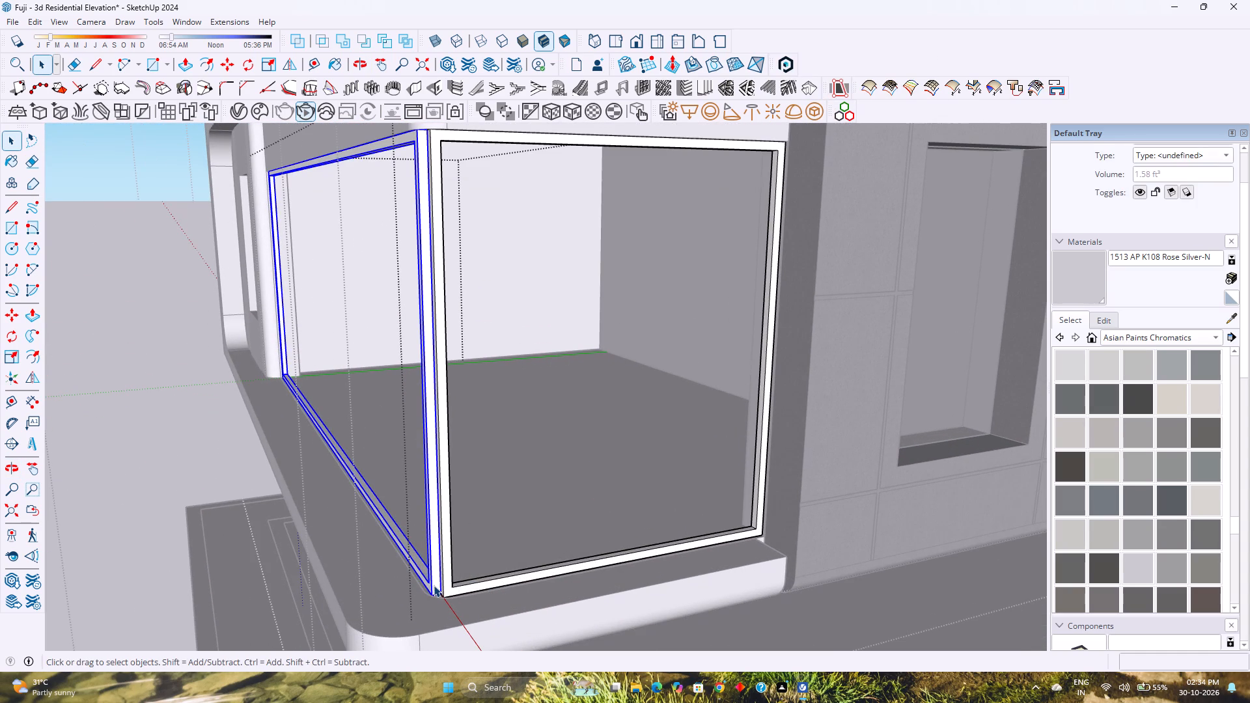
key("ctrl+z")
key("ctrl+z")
Delete the front and side infill panels, keeping only the two frames of the bay.
left_click(508, 519)
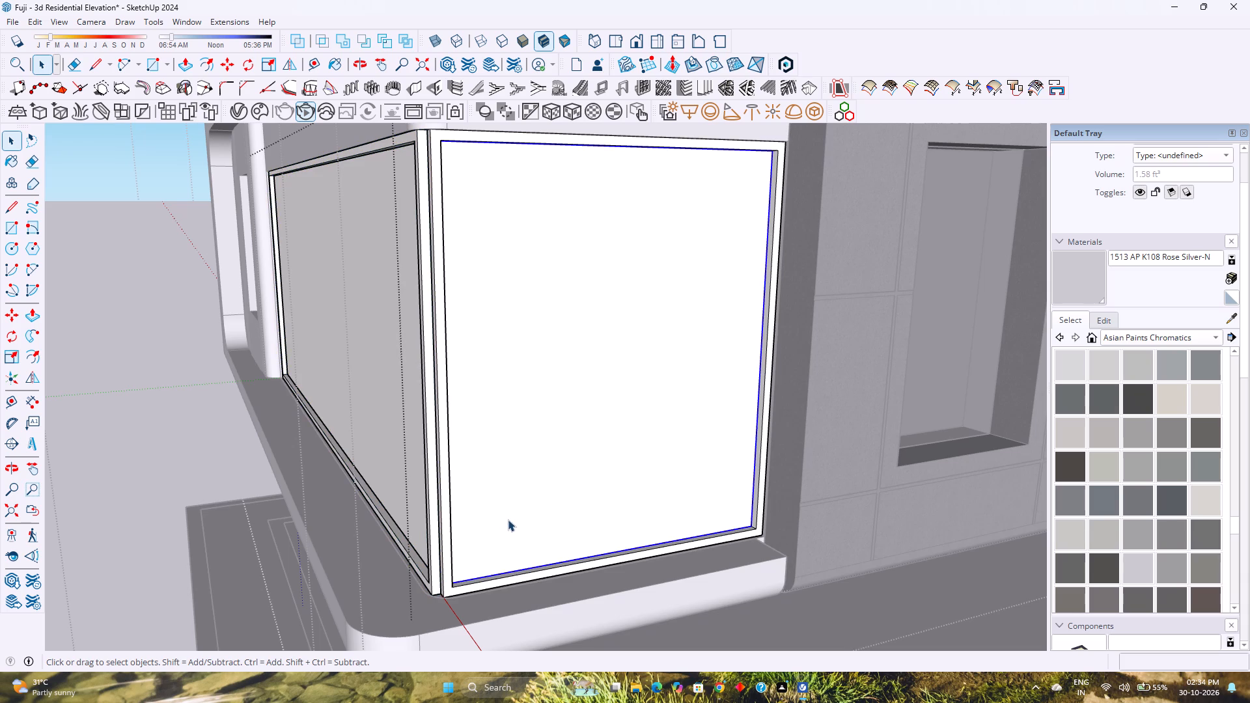
key("Delete")
left_click(363, 406)
key("Delete")
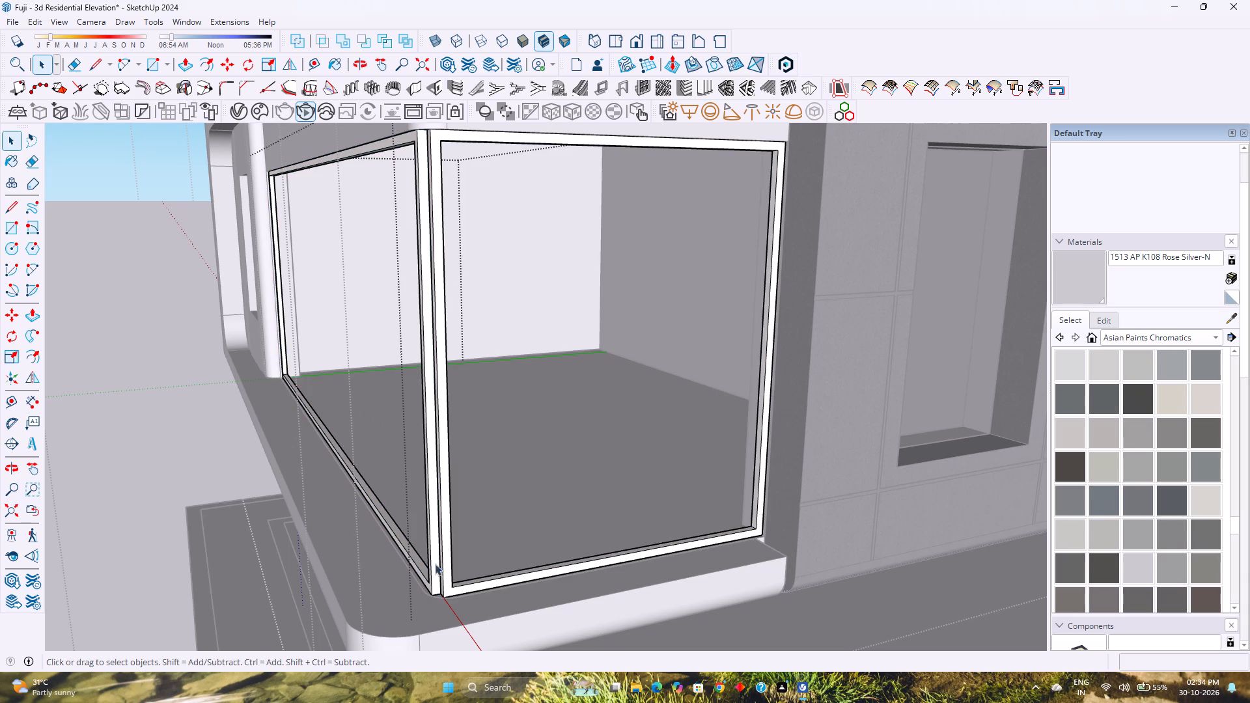
Move the front frame inward about 1 15/16" from its top outer corner to the corner it shares with the side frame.
left_click(435, 581)
scroll(449, 575, "up", 1)
middle_click_drag(449, 575, 272, 650)
middle_click(269, 650)
scroll(385, 611, "up", 3)
middle_click_drag(391, 594, 515, 500)
middle_click(516, 499)
scroll(454, 557, "up", 4)
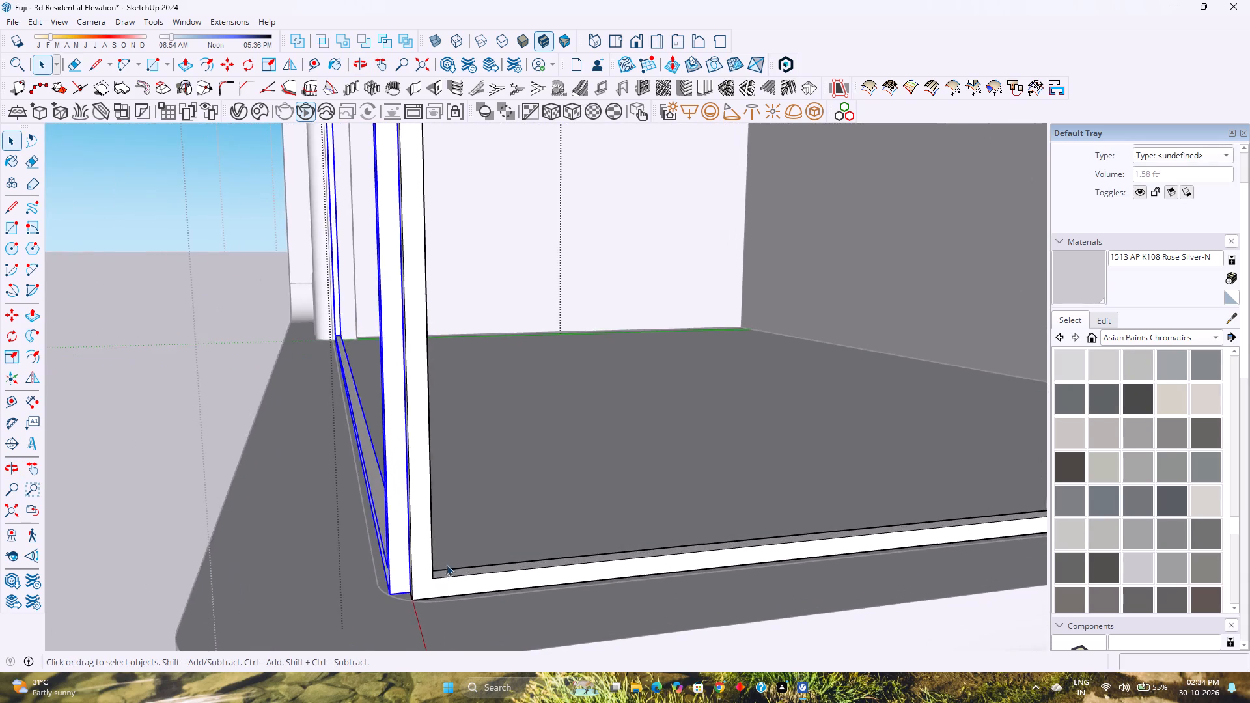
scroll(447, 555, "down", 9)
middle_click_drag(496, 460, 493, 579, "shift")
middle_click(493, 579, "shift")
middle_click_drag(428, 483, 465, 348)
middle_click(465, 348)
scroll(418, 393, "up", 3)
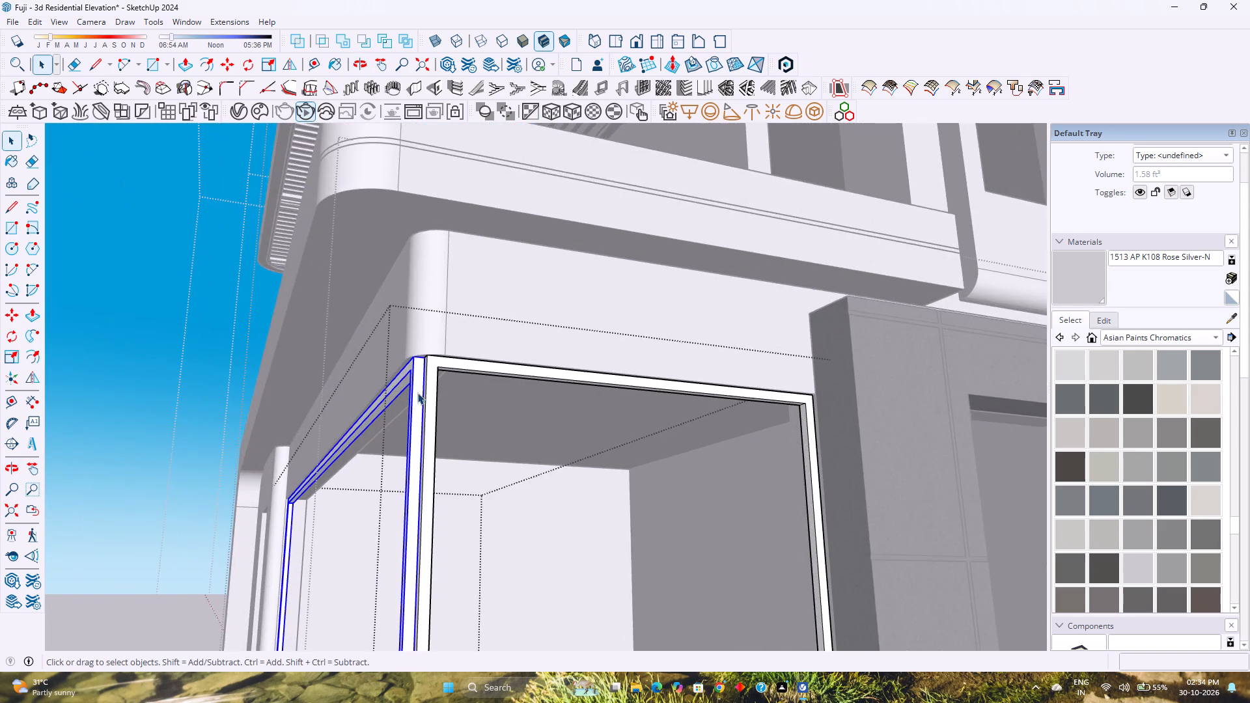
scroll(417, 393, "up", 13)
middle_click_drag(413, 393, 364, 393)
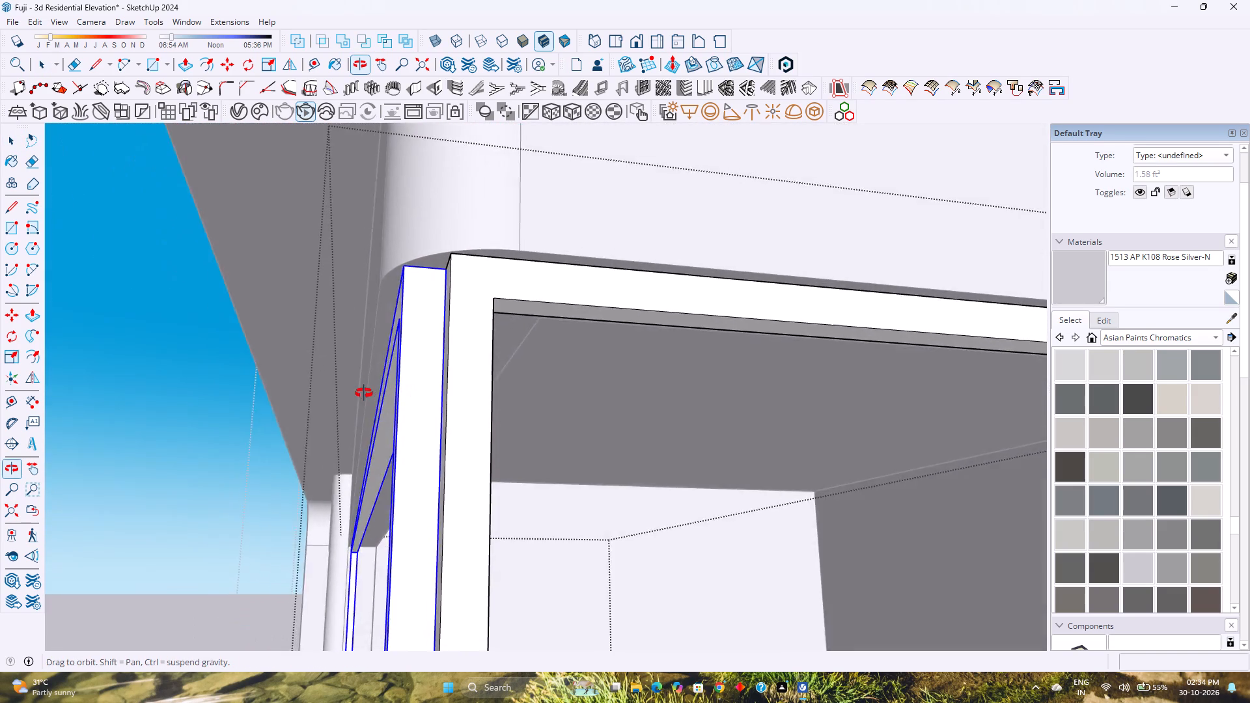
middle_click_drag(364, 393, 397, 349)
middle_click(397, 349)
key("m")
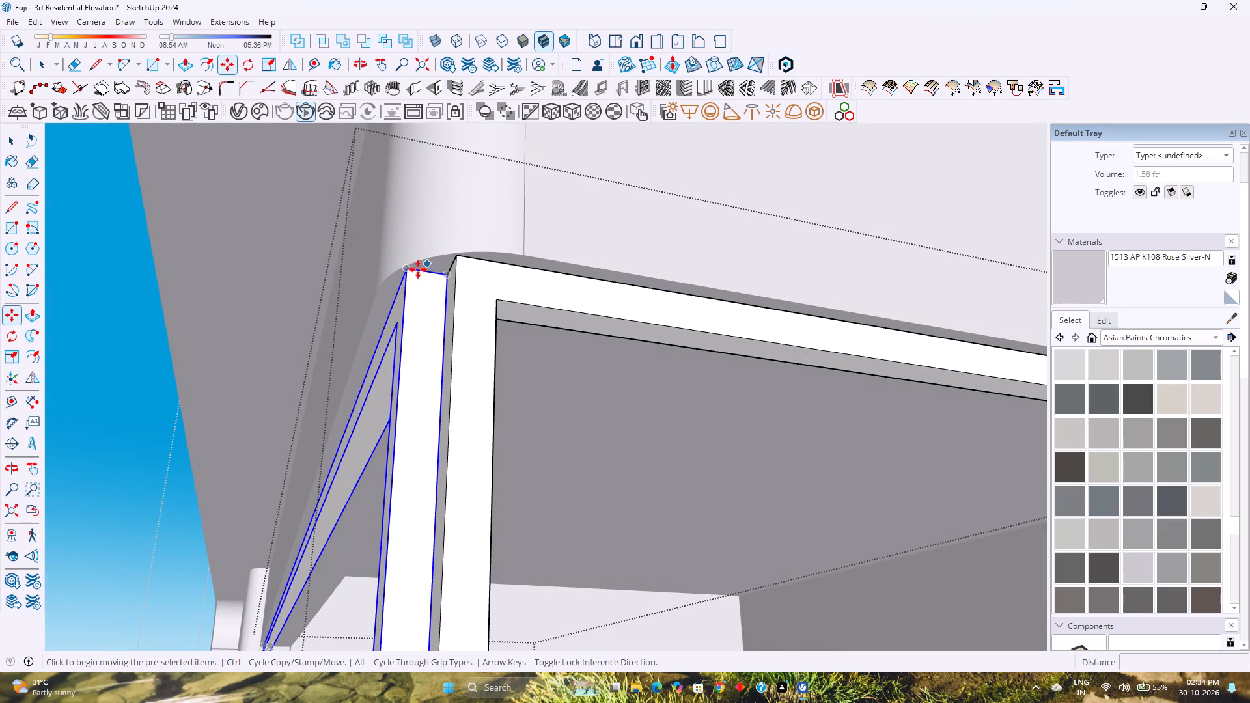
left_click(411, 268)
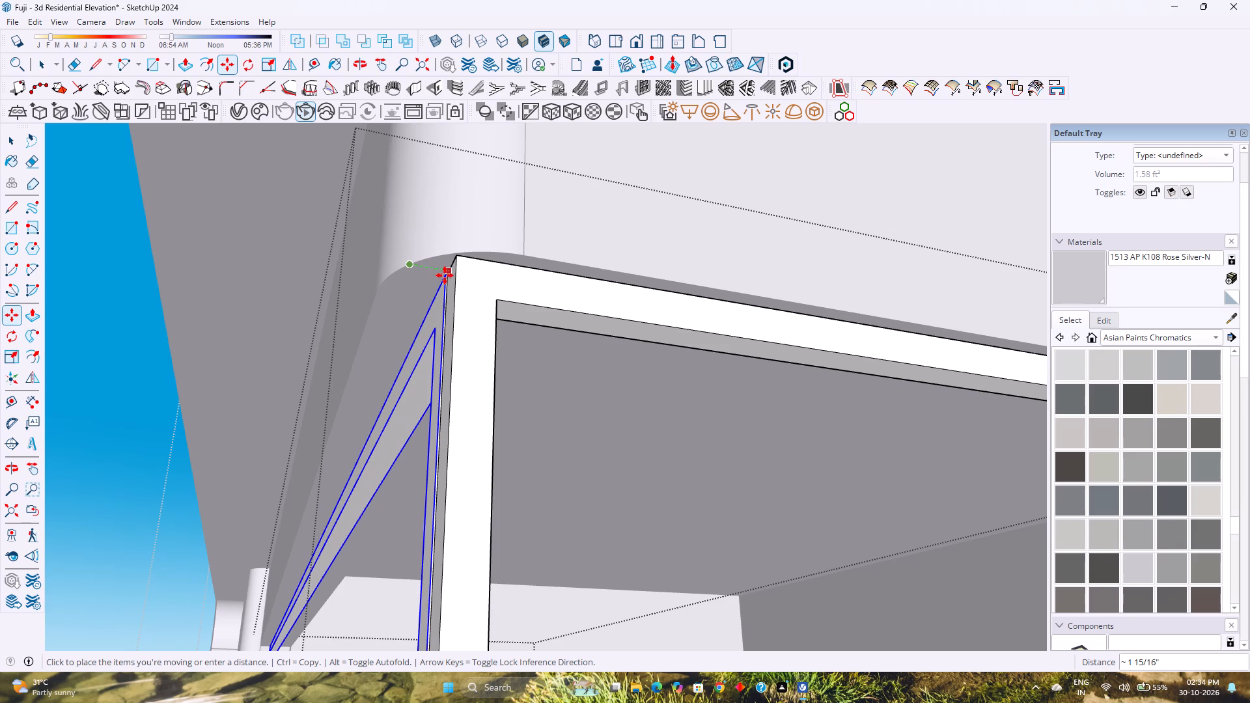
left_click(445, 275)
Move the side frame inward about 2 15/16" from its top outer corner to the front frame's top corner.
scroll(397, 378, "down", 3)
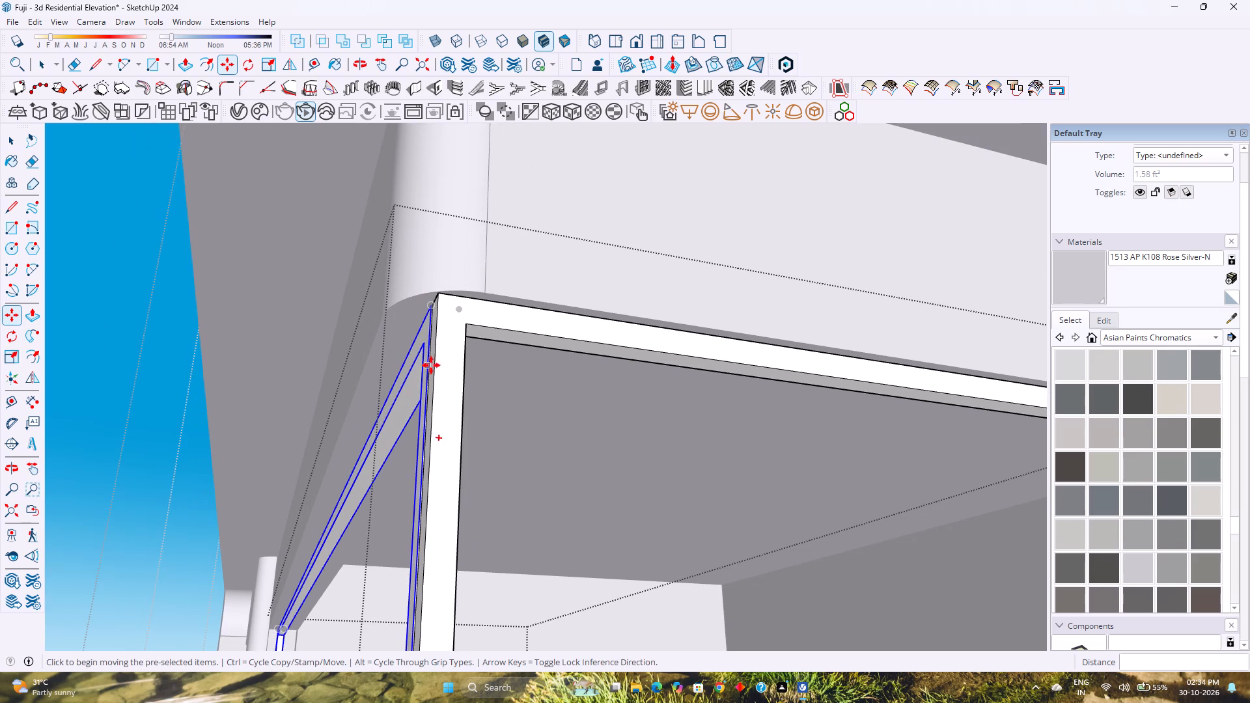
middle_click_drag(425, 358, 652, 403)
middle_click(667, 406)
middle_click(671, 406)
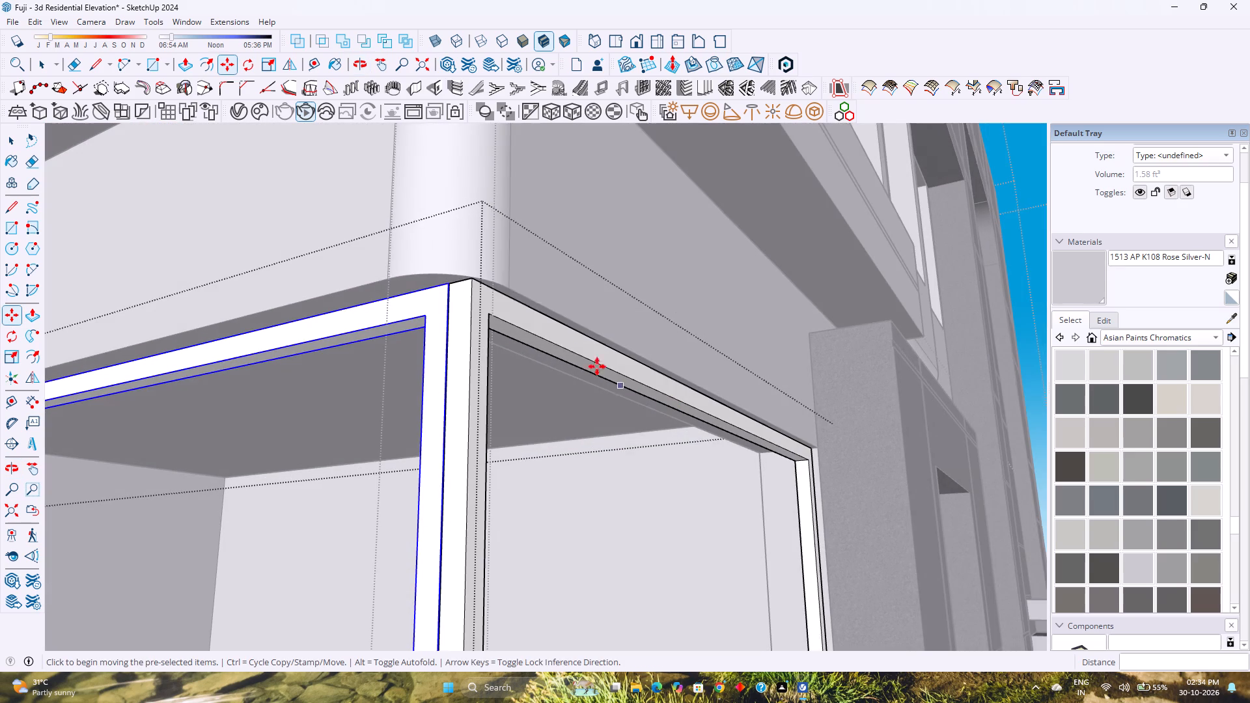
key("Escape")
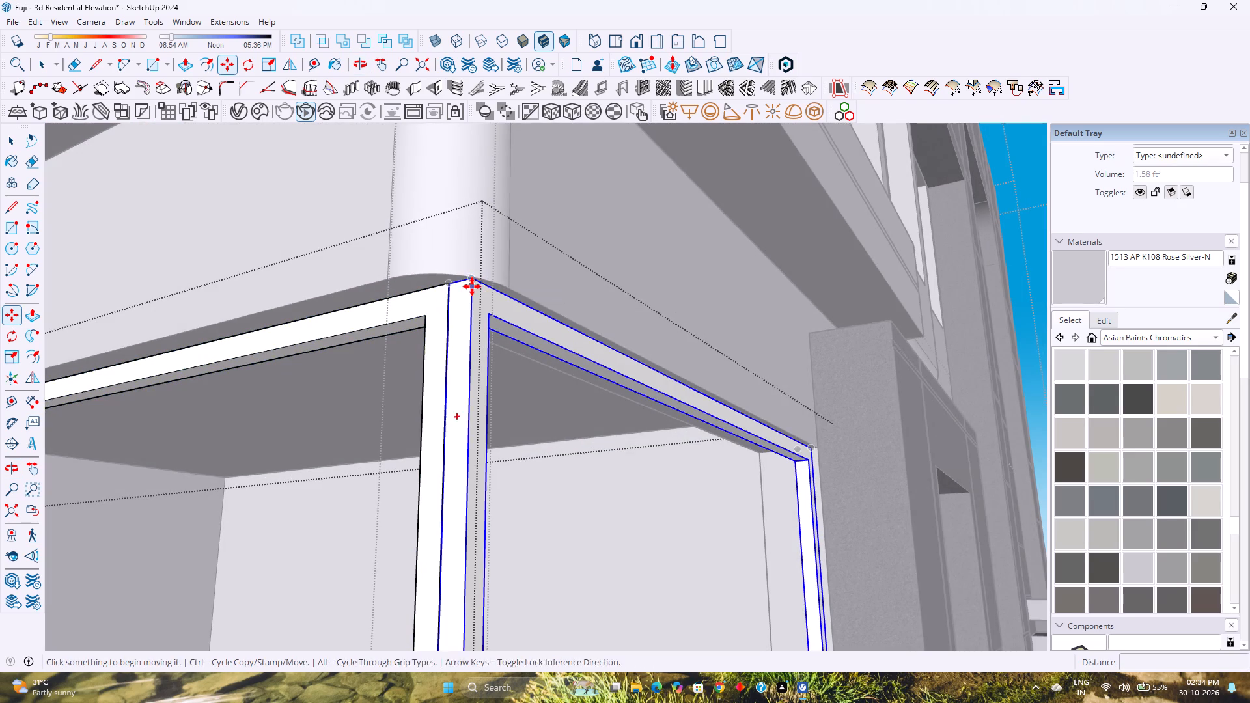
left_click(474, 280)
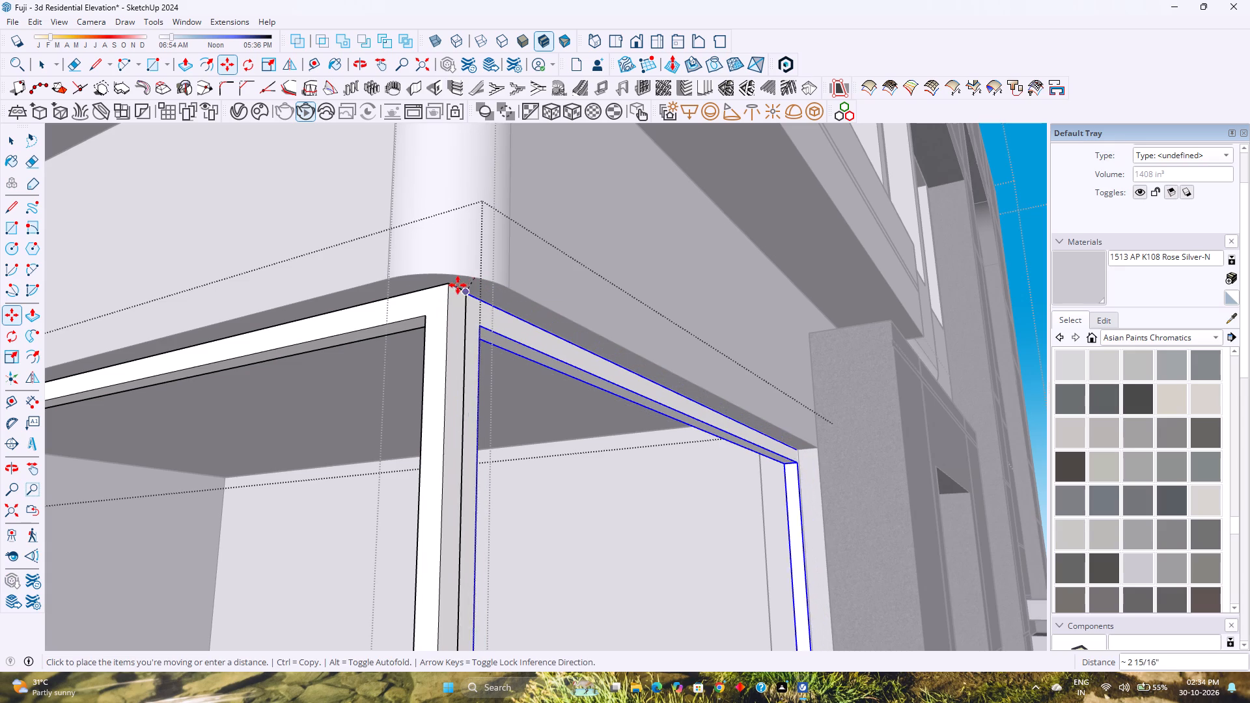
left_click(455, 285)
Shift the side frame about 3/16" at its bottom corner to align it with the front frame's bottom corner.
scroll(484, 355, "down", 8)
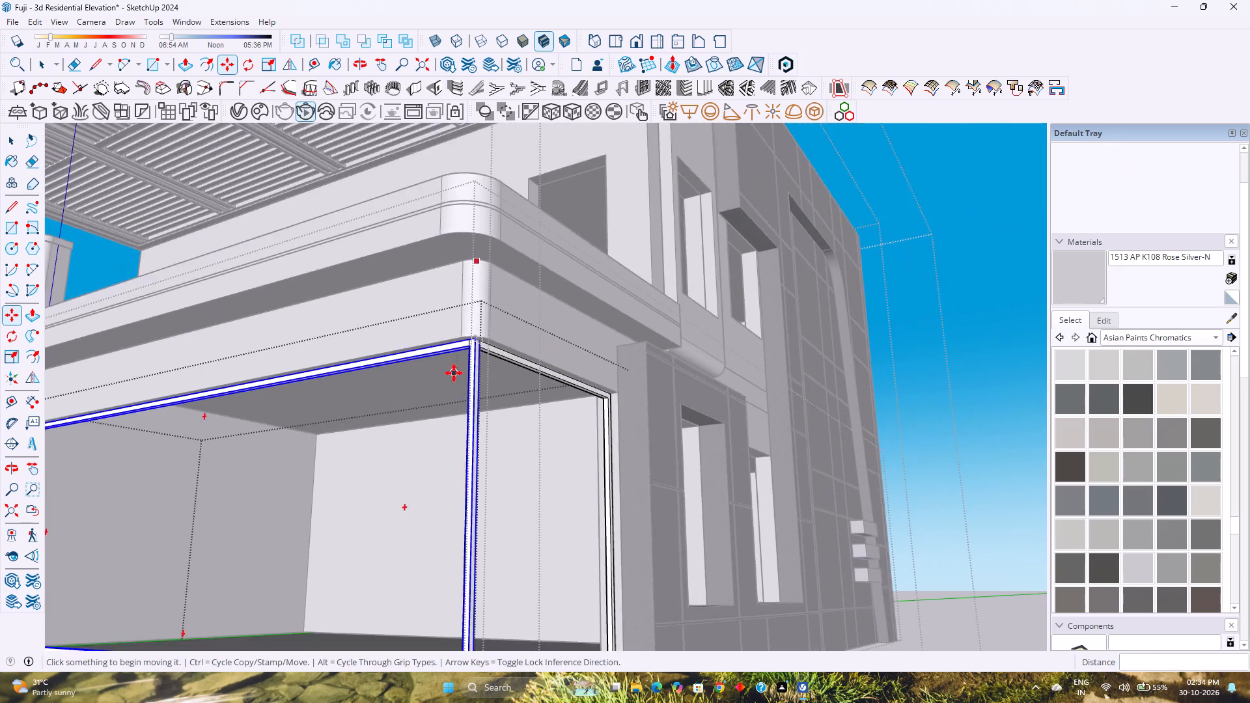
middle_click_drag(454, 373, 519, 304, "shift")
scroll(522, 302, "down", 3)
middle_click_drag(527, 320, 359, 430)
middle_click(359, 430)
middle_click_drag(337, 441, 535, 288, "shift")
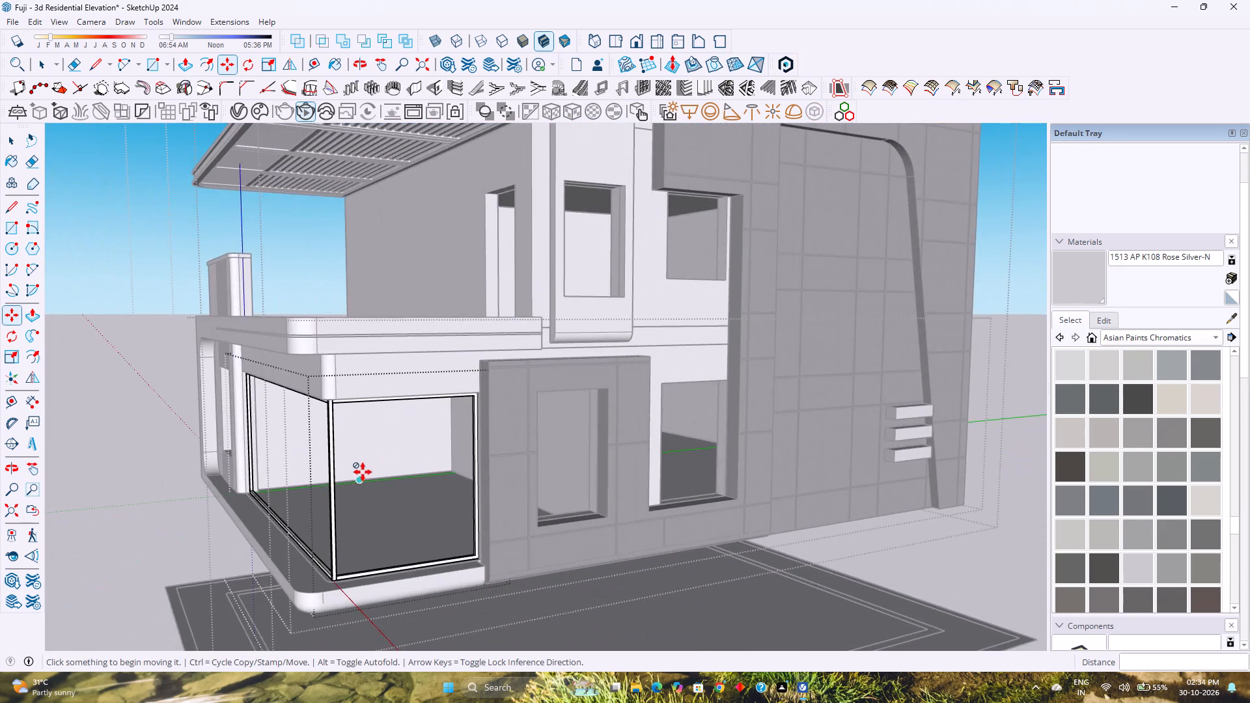
scroll(363, 471, "up", 3)
middle_click_drag(363, 471, 483, 351, "shift")
middle_click_drag(492, 370, 364, 402)
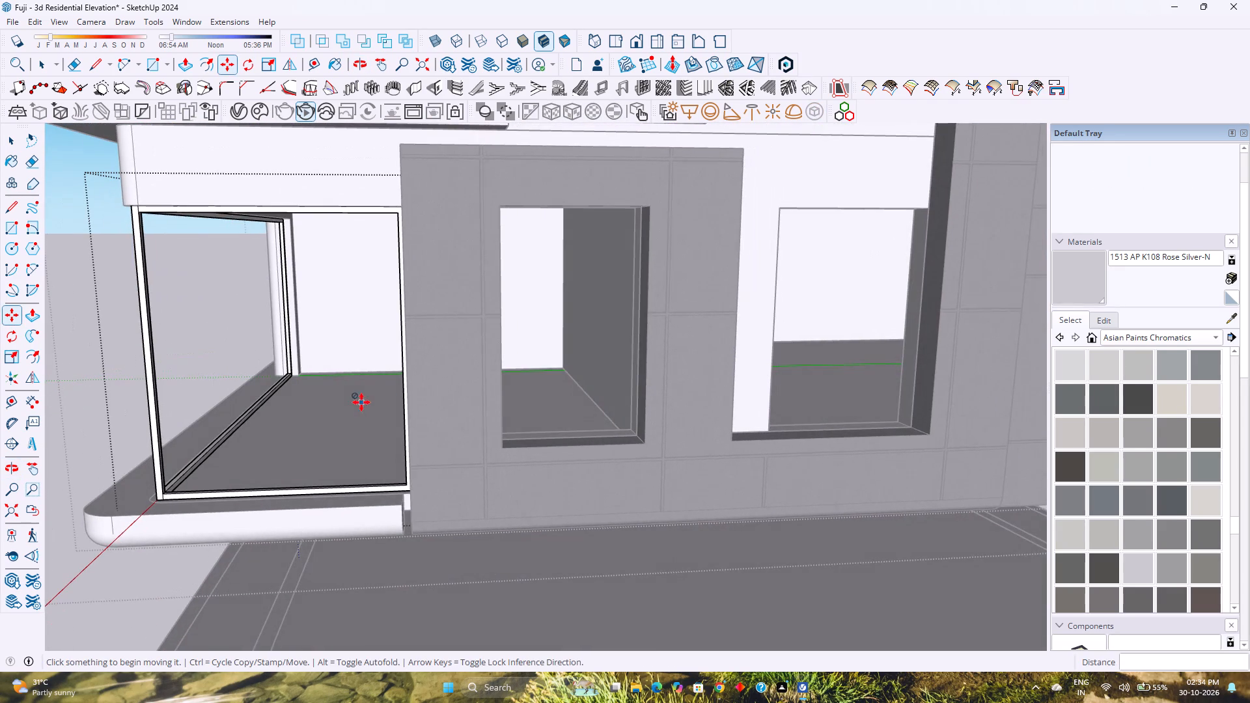
key("space")
scroll(189, 504, "up", 7)
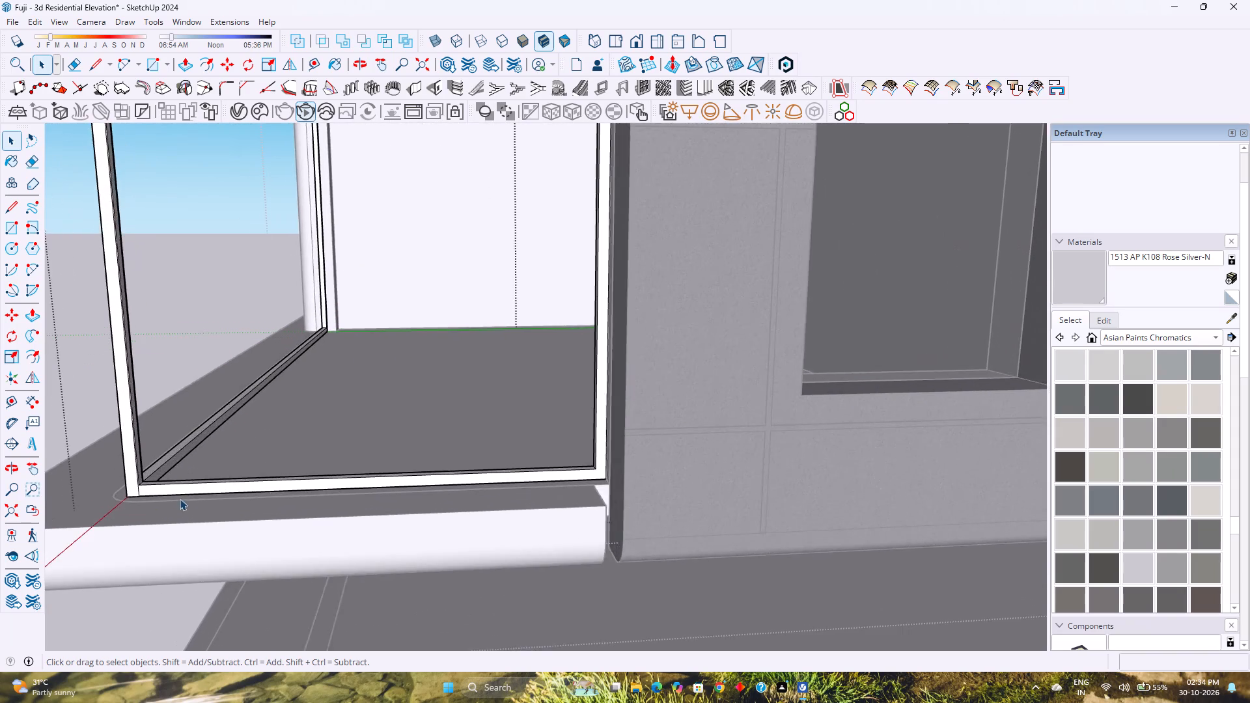
scroll(180, 499, "up", 3)
middle_click_drag(159, 480, 73, 575)
middle_click(73, 575)
scroll(155, 456, "up", 7)
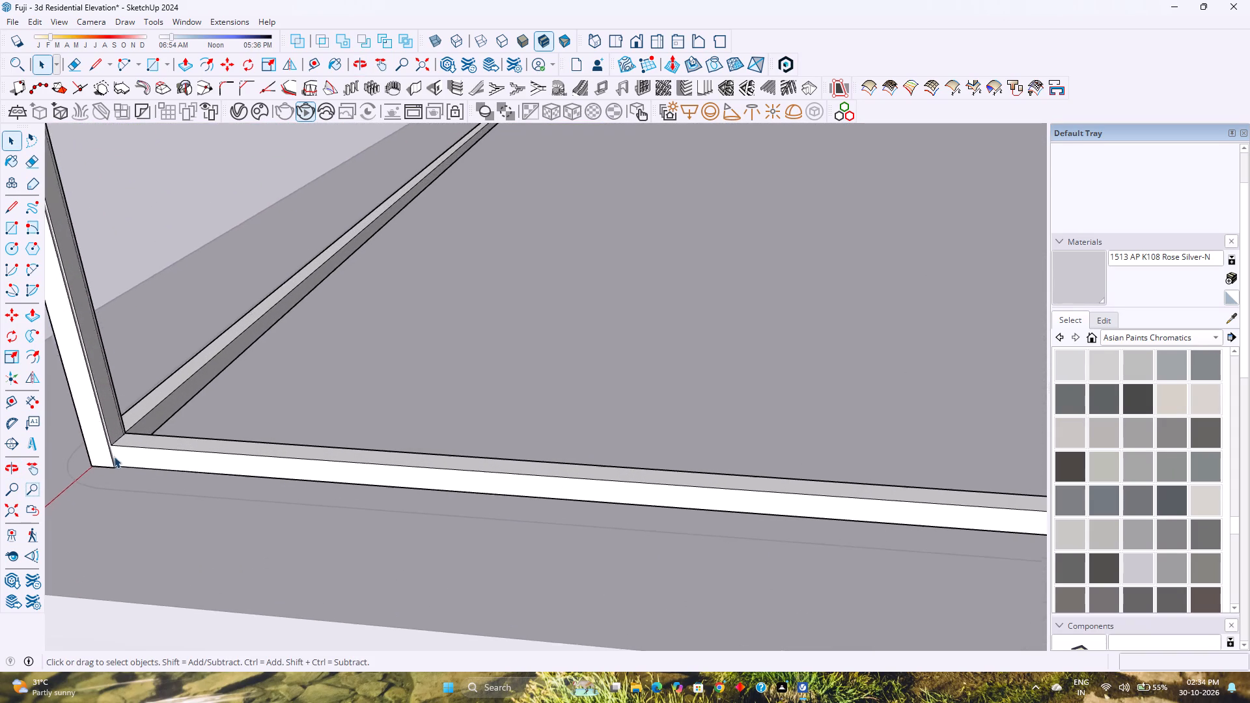
scroll(114, 456, "up", 6)
left_click(163, 447)
key("m")
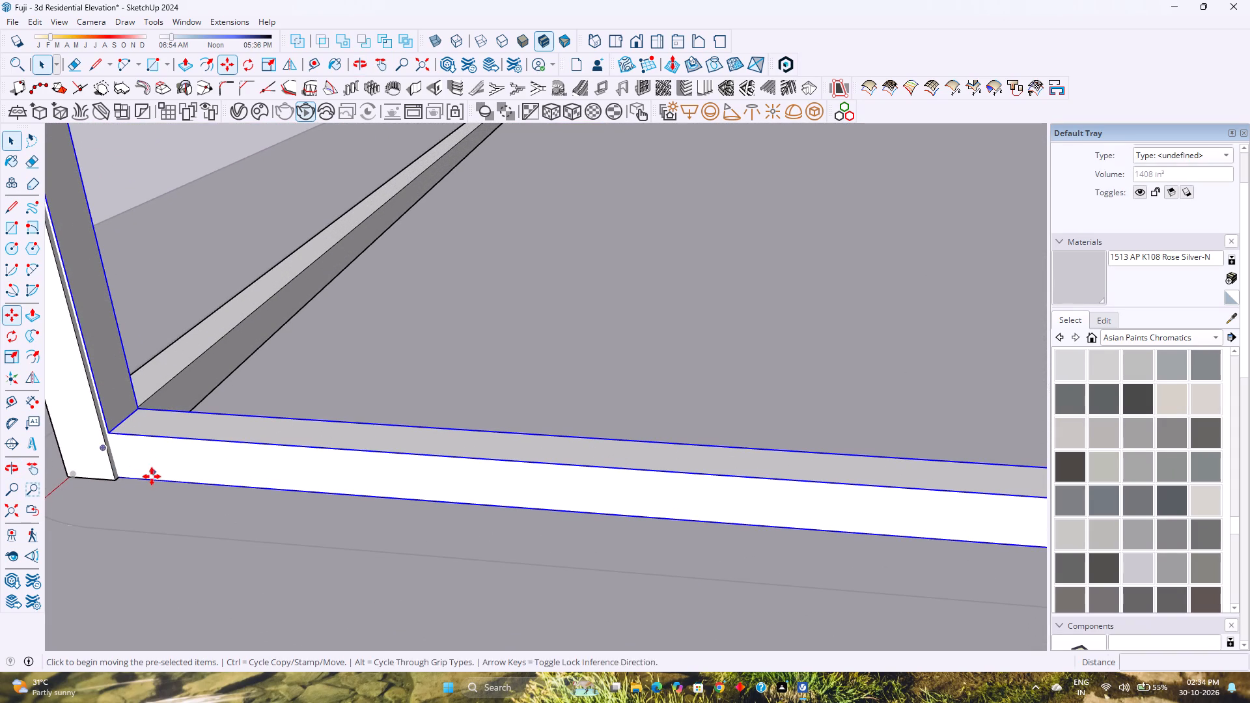
scroll(120, 486, "up", 7)
left_click(120, 475)
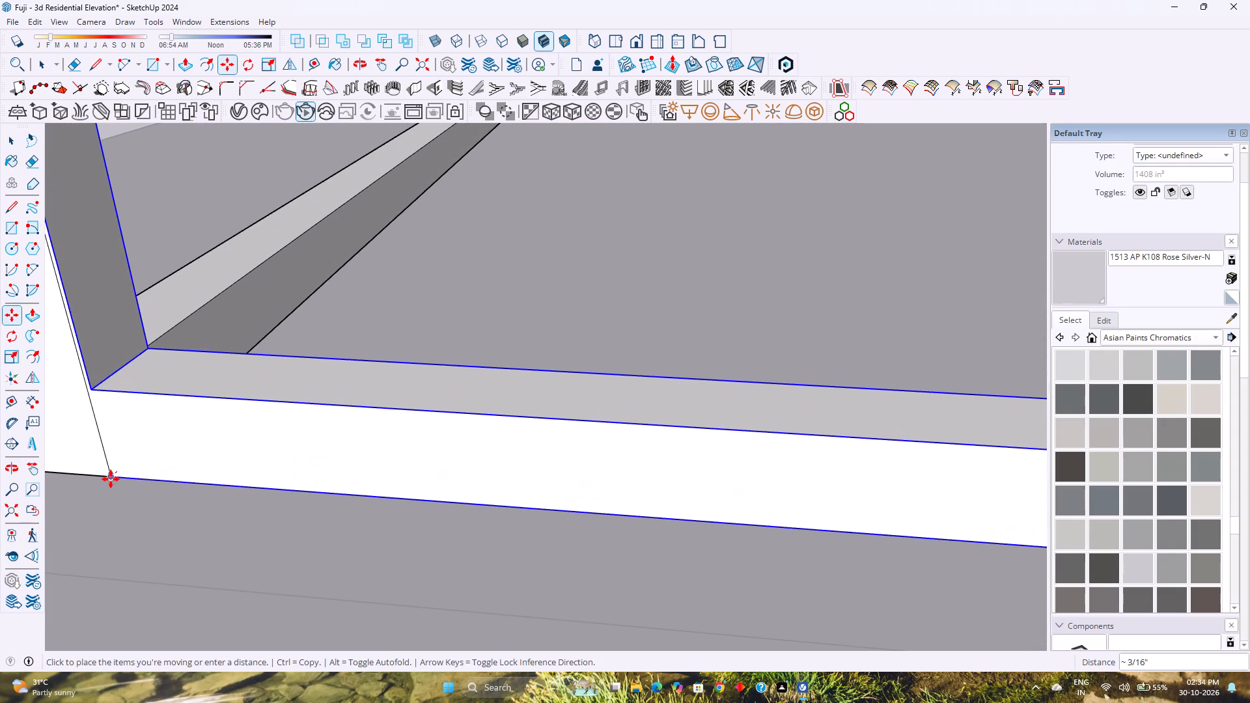
left_click(111, 479)
scroll(151, 464, "down", 9)
key("space")
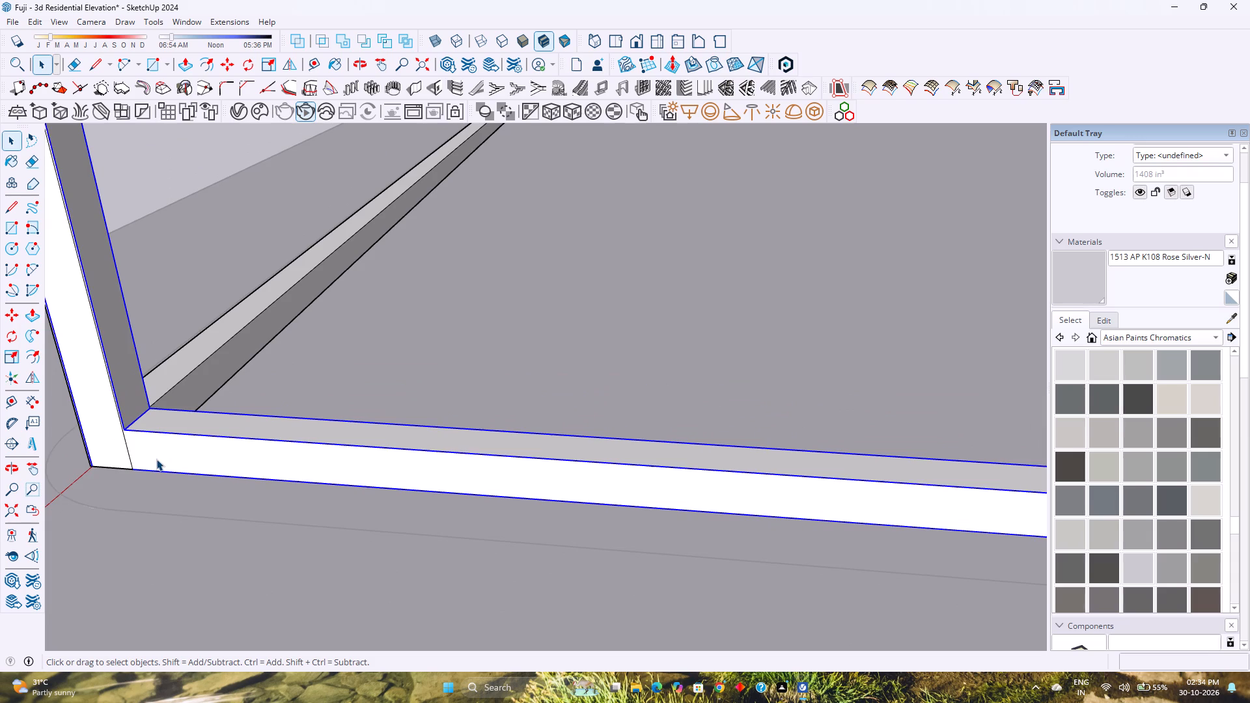
key("Escape")
Shift the front frame about 1/16" so its bottom outer corner meets the side frame's bottom corner.
scroll(189, 444, "down", 4)
middle_click_drag(190, 444, 413, 423)
middle_click(415, 422)
scroll(400, 428, "down", 4)
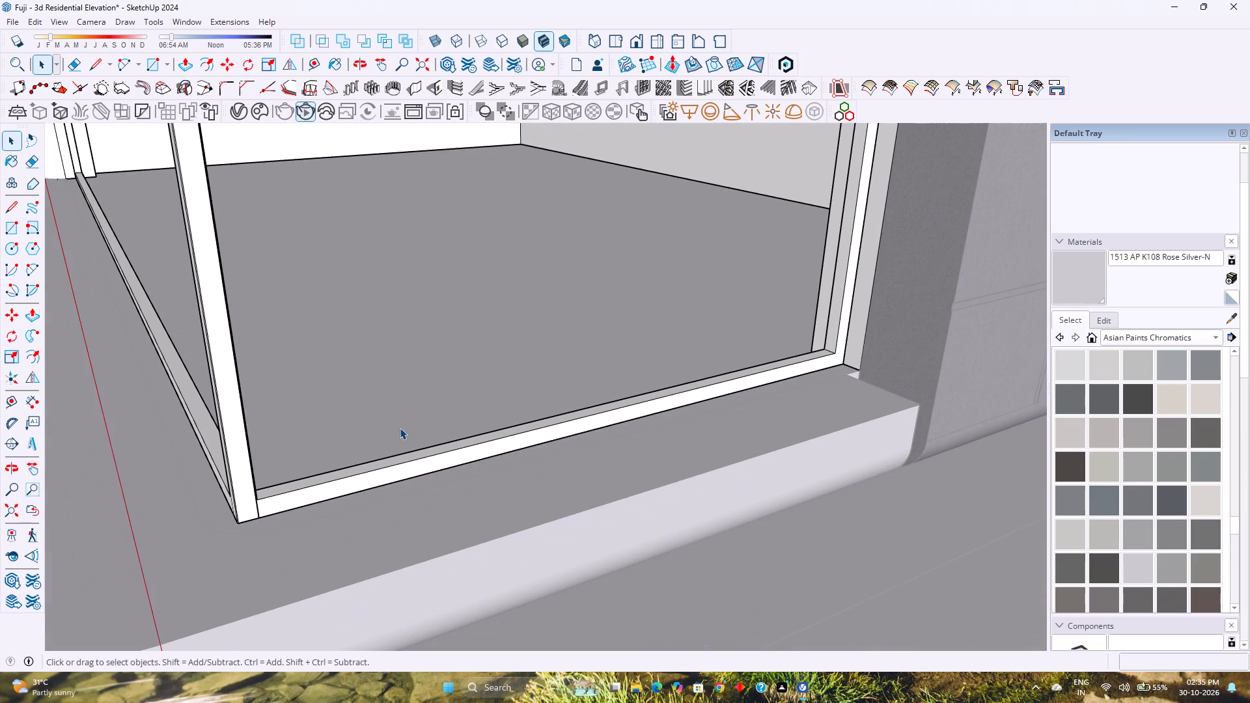
middle_click_drag(306, 493, 531, 397)
scroll(345, 541, "up", 2)
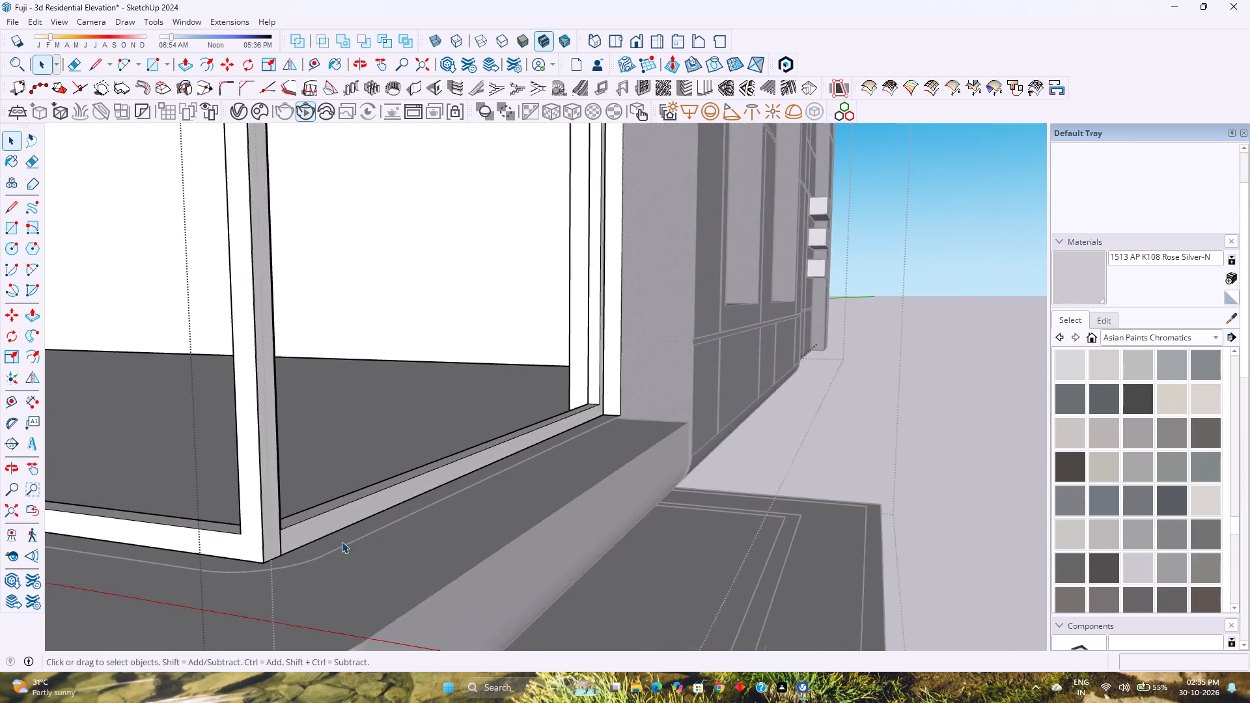
scroll(342, 542, "up", 3)
middle_click_drag(295, 538, 148, 589)
middle_click(148, 589)
scroll(227, 515, "up", 2)
left_click(227, 512)
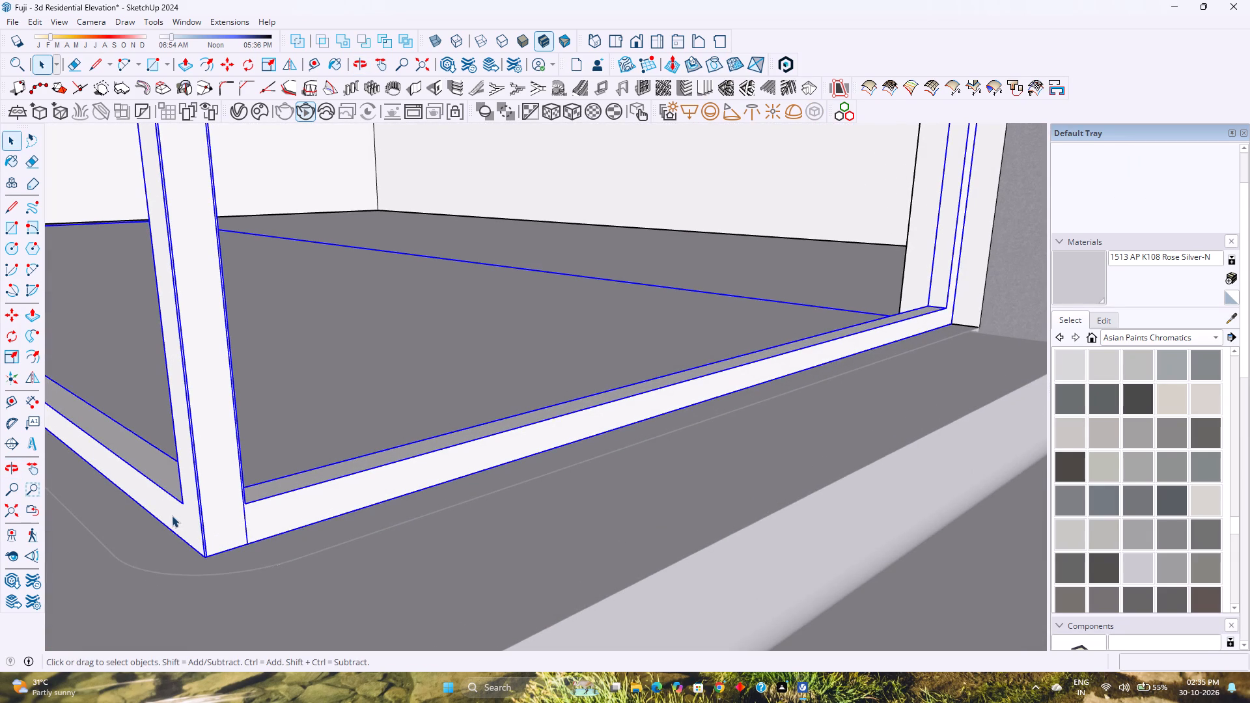
triple_click(170, 510)
scroll(206, 521, "up", 4)
middle_click_drag(206, 521, 75, 541)
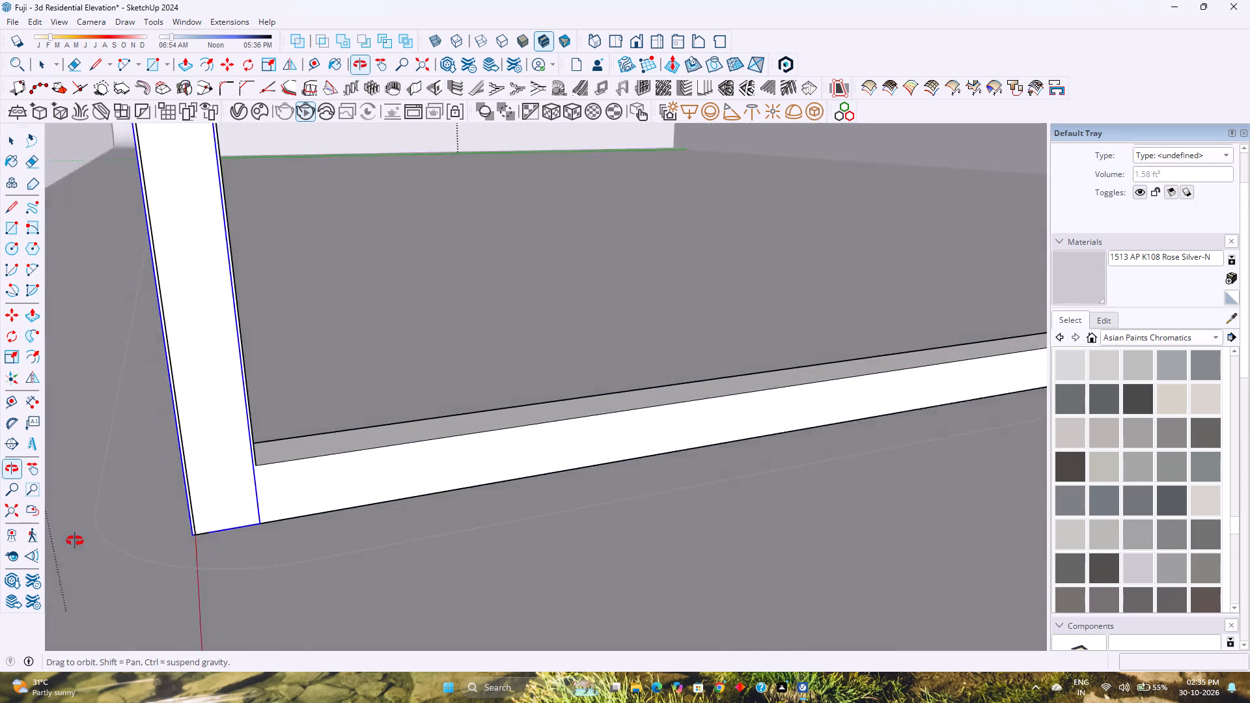
middle_click_drag(75, 541, 57, 541)
middle_click(57, 541)
scroll(247, 508, "up", 6)
middle_click_drag(240, 514, 349, 484)
middle_click(349, 484)
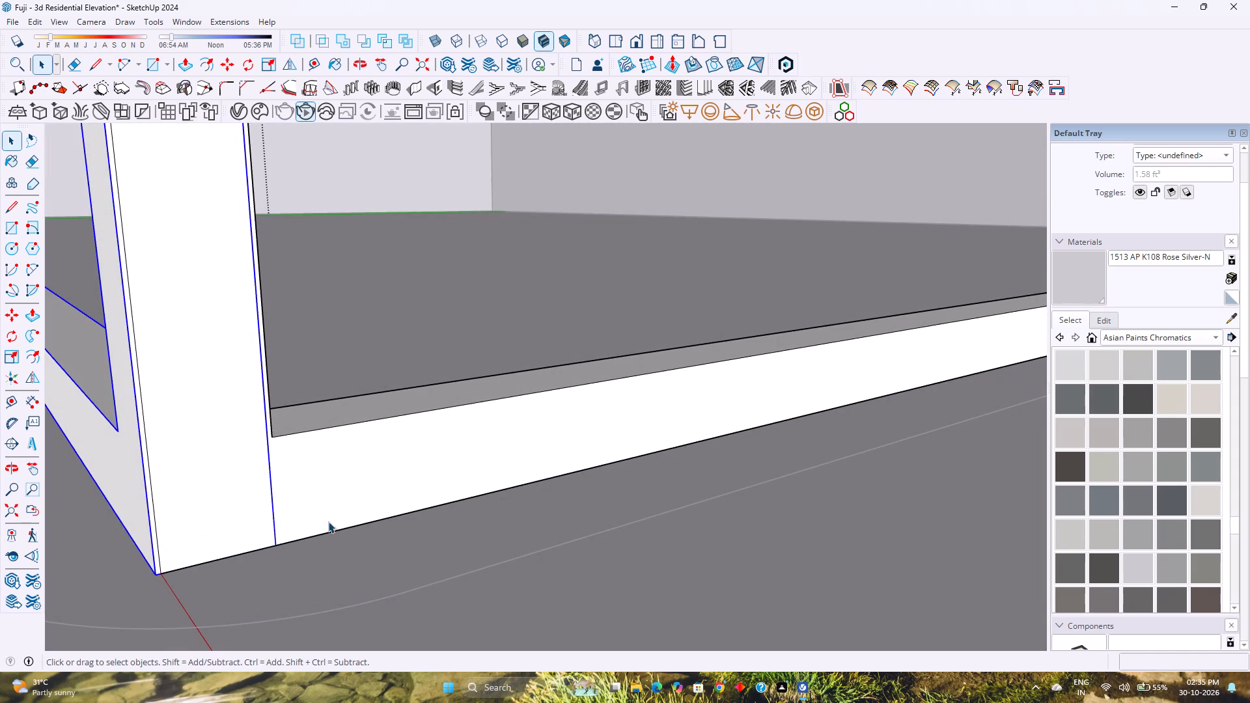
key("m")
scroll(157, 575, "up", 1)
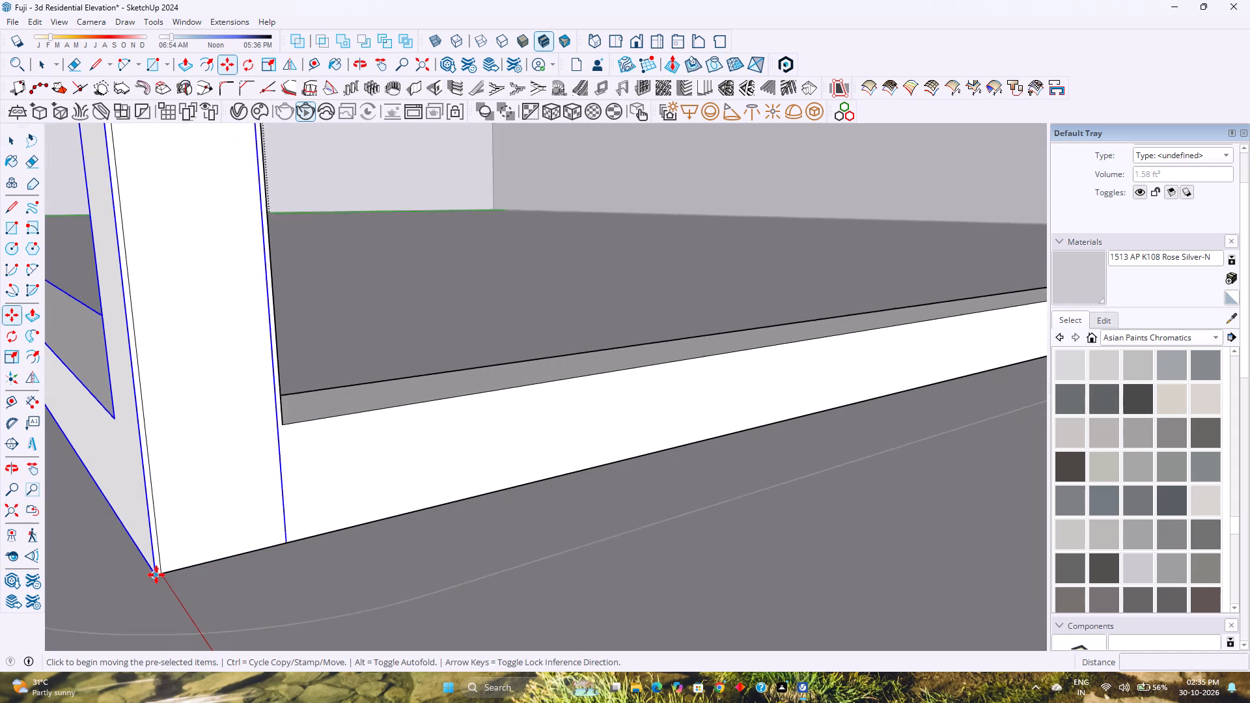
scroll(156, 575, "up", 11)
left_click(158, 577)
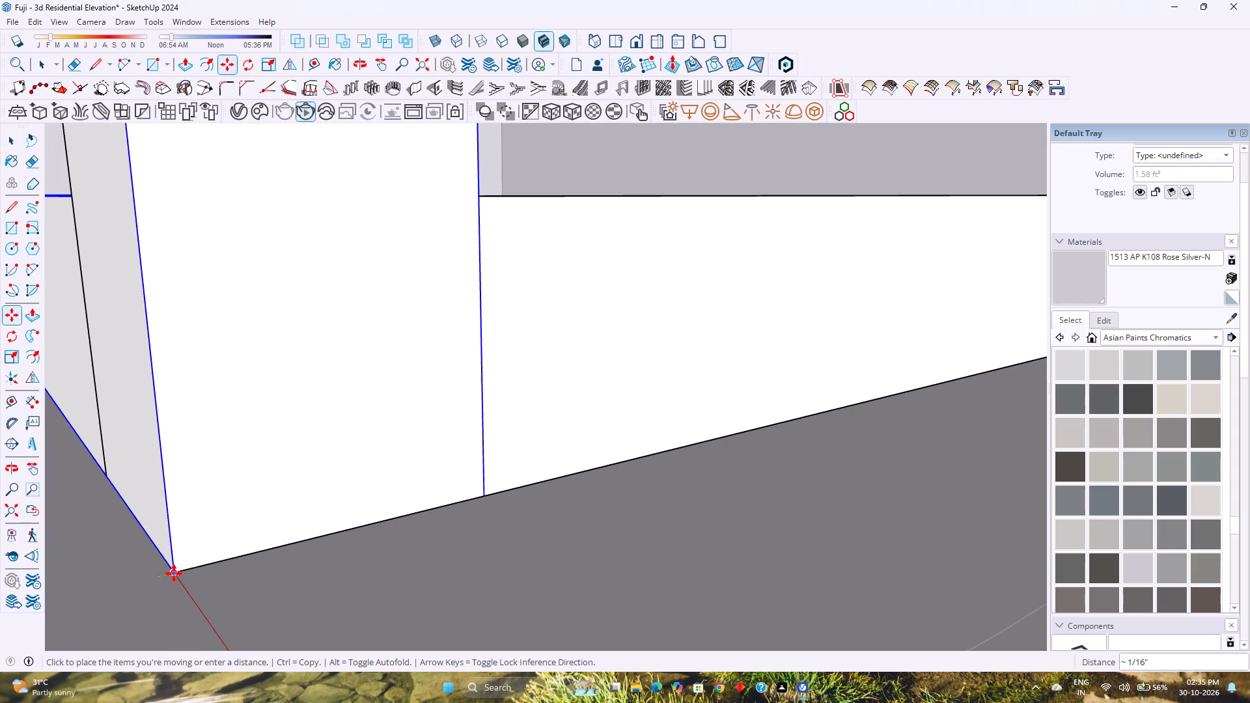
left_click(174, 573)
scroll(251, 557, "down", 9)
key("space")
key("Escape")
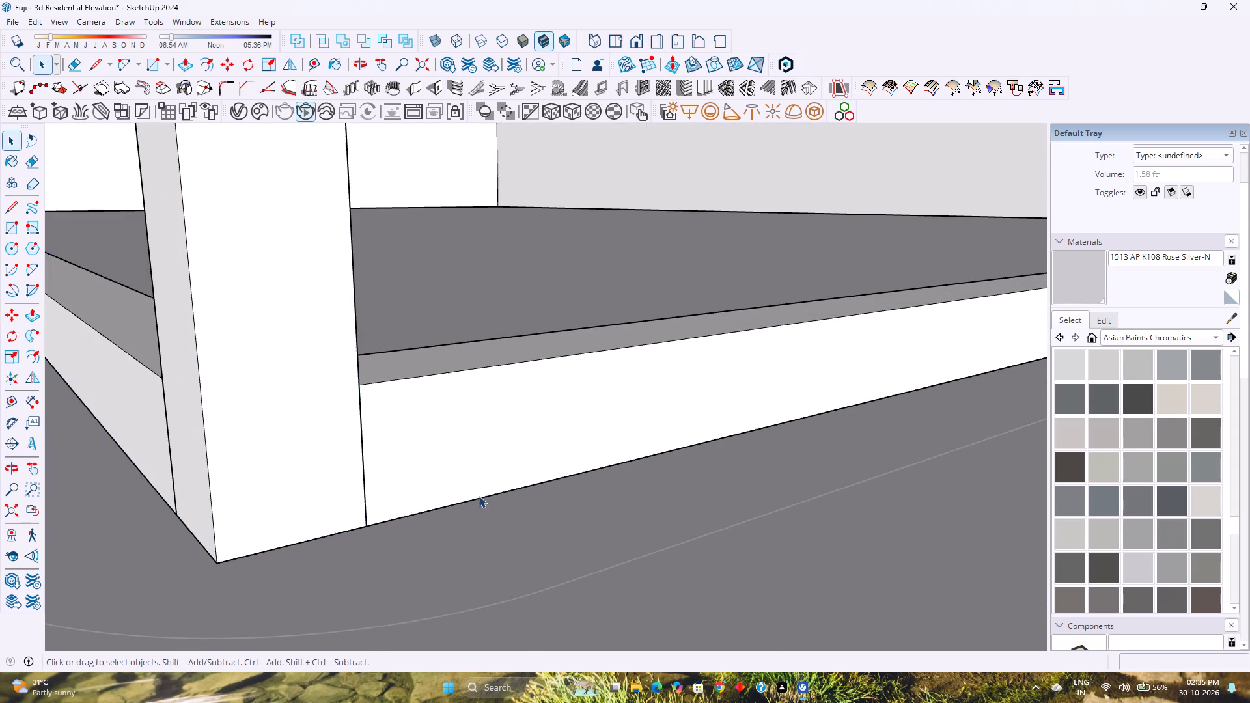
Explode the side frame group and the front frame group of the ground-floor bay.
left_click(477, 482)
scroll(477, 479, "down", 10)
triple_click(479, 476)
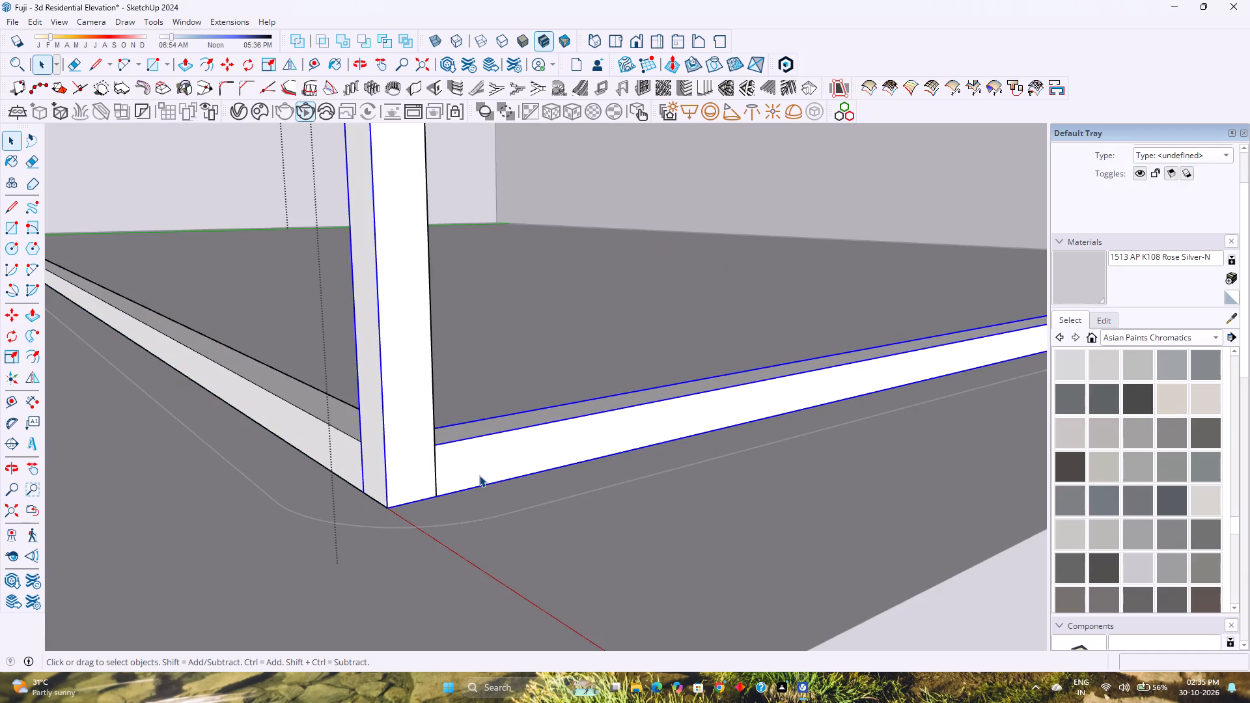
scroll(479, 475, "down", 8)
middle_click_drag(491, 466, 442, 550, "shift")
middle_click(442, 550, "shift")
scroll(445, 525, "down", 8)
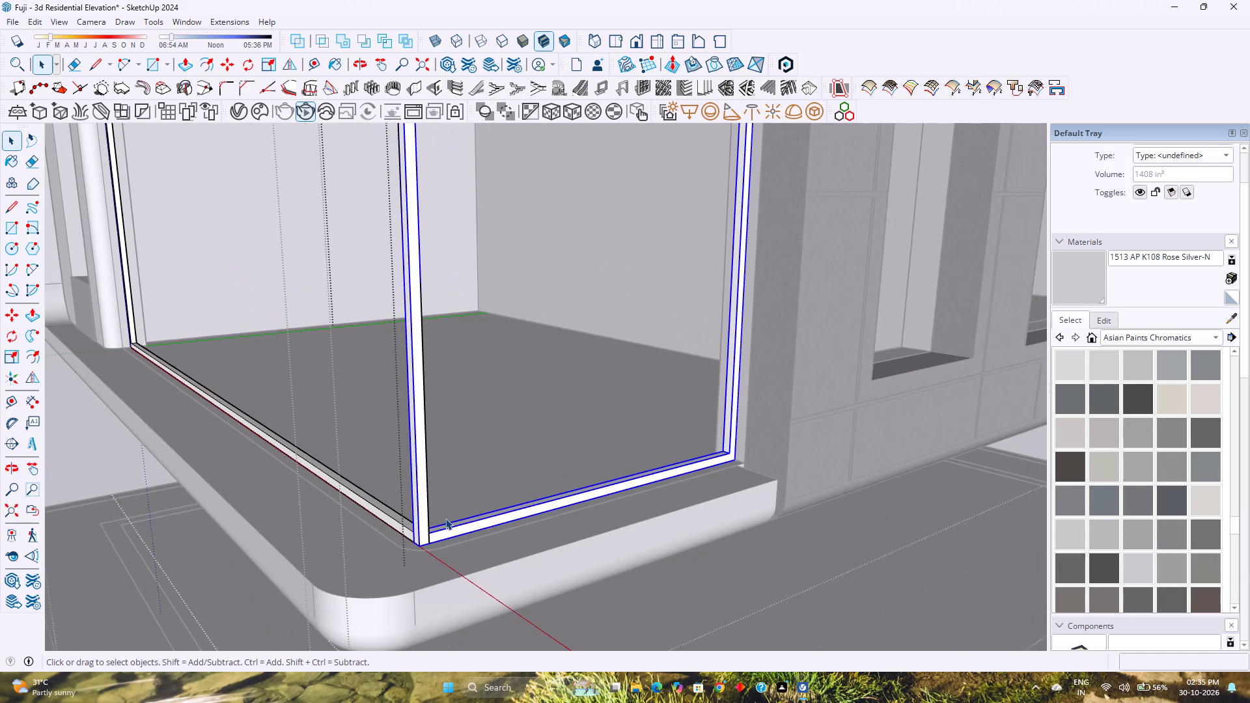
middle_click_drag(456, 514, 445, 586, "shift")
middle_click(445, 586, "shift")
right_click(437, 611)
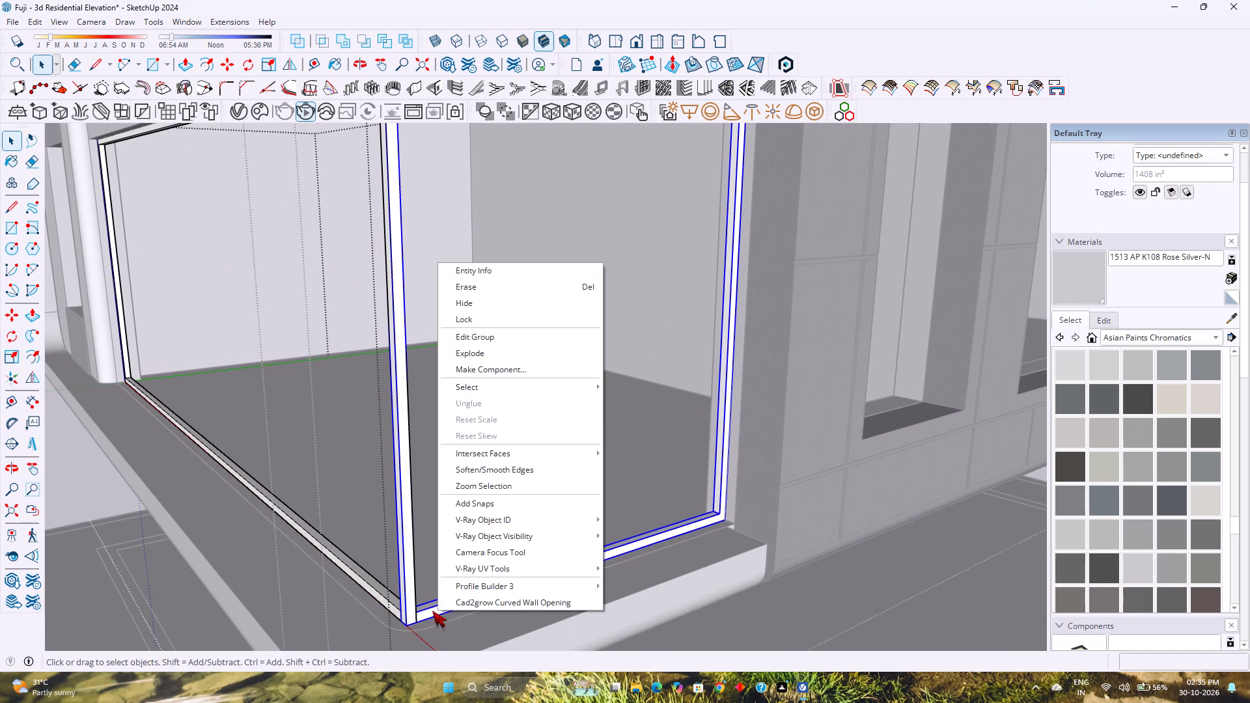
left_click(475, 355)
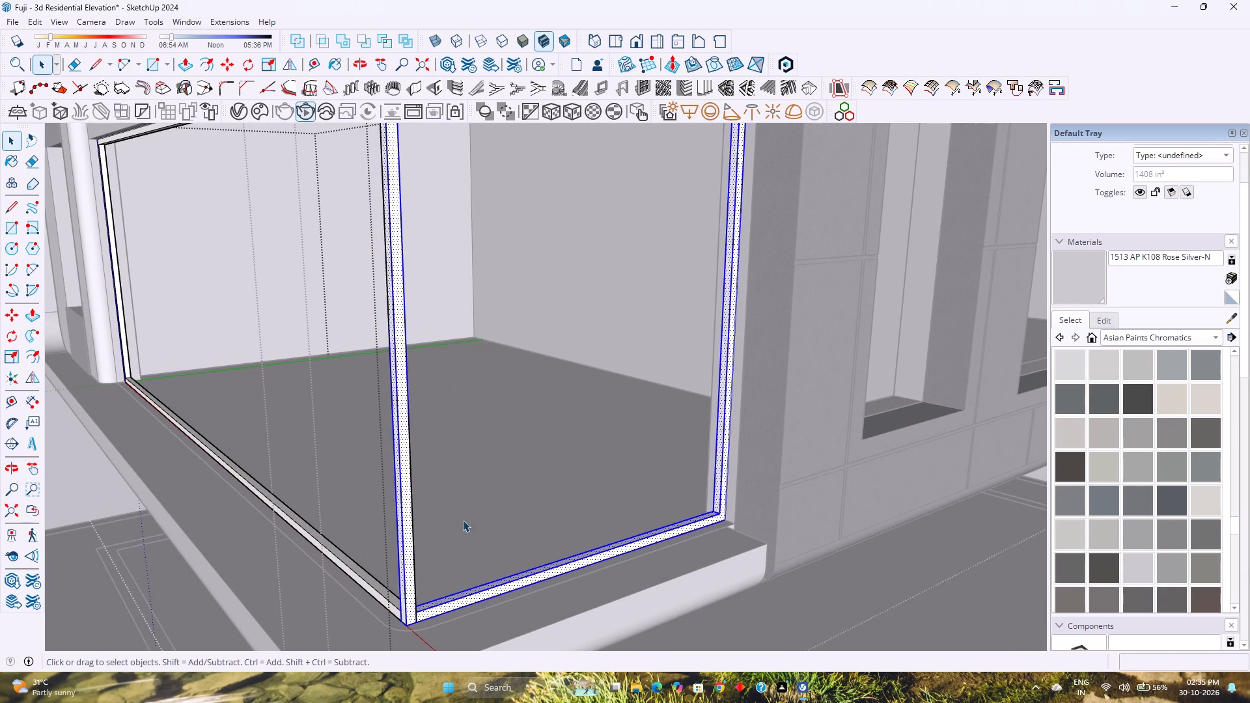
left_click(395, 606)
right_click(395, 606)
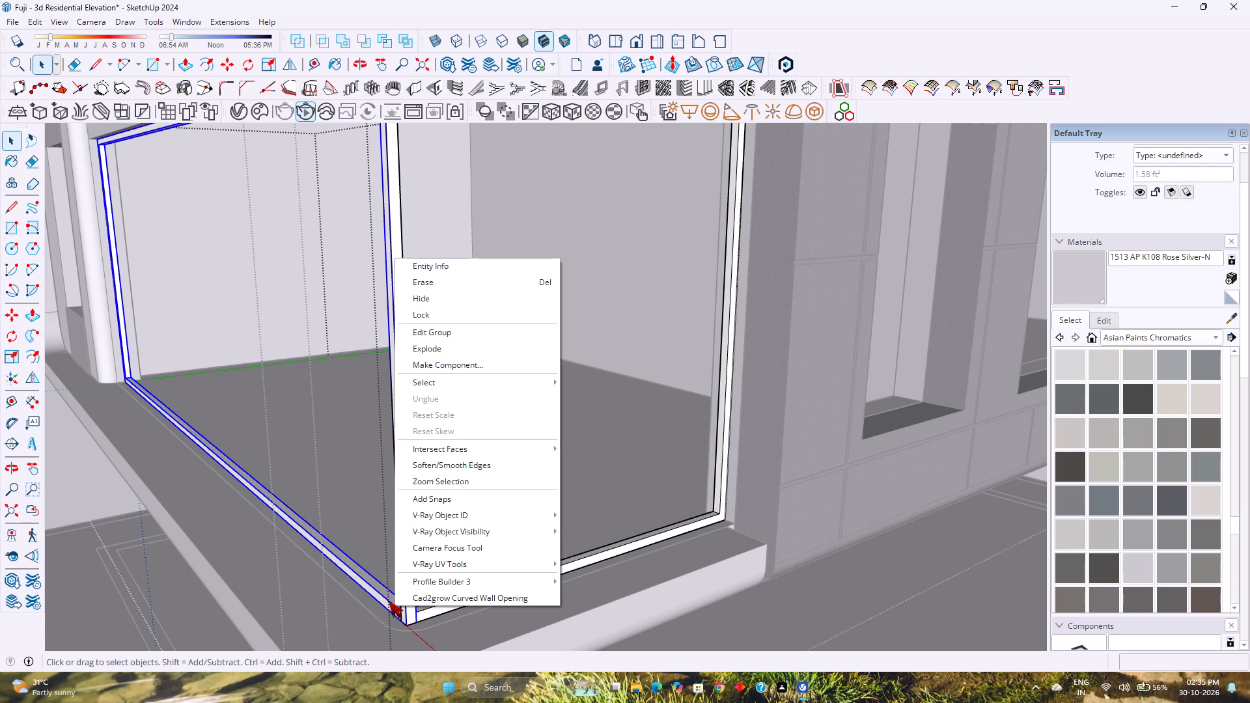
left_click(458, 355)
Delete the short outer seam edges where the shared corner post meets the front and side bottom rails.
scroll(410, 605, "up", 4)
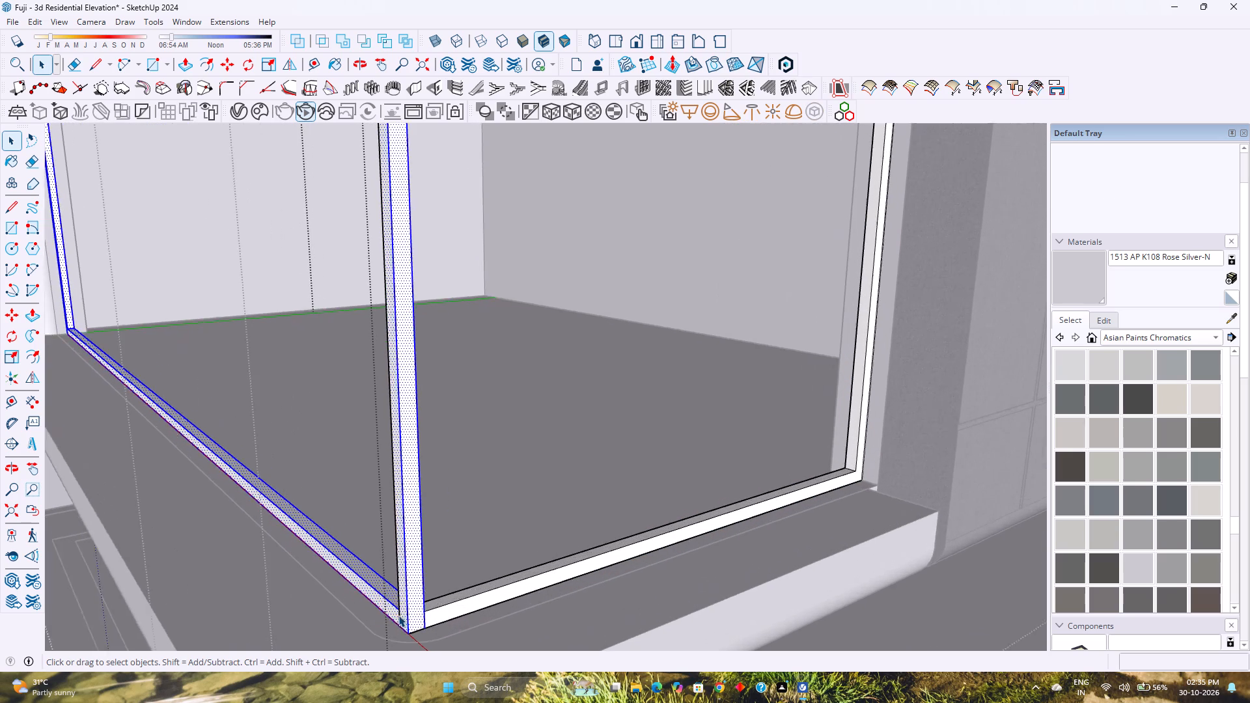
scroll(398, 615, "up", 2)
middle_click_drag(396, 609, 579, 579)
middle_click(579, 579)
left_click(423, 631)
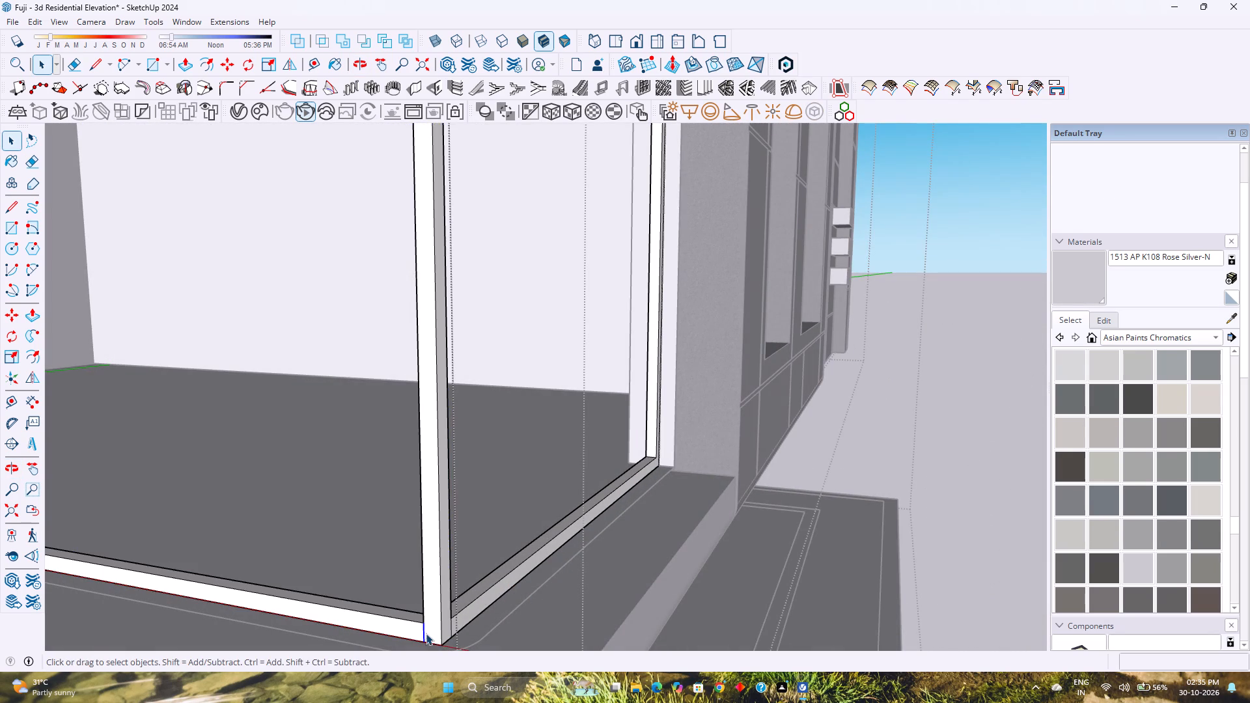
key("Delete")
scroll(485, 596, "down", 1)
middle_click_drag(487, 594, 441, 584)
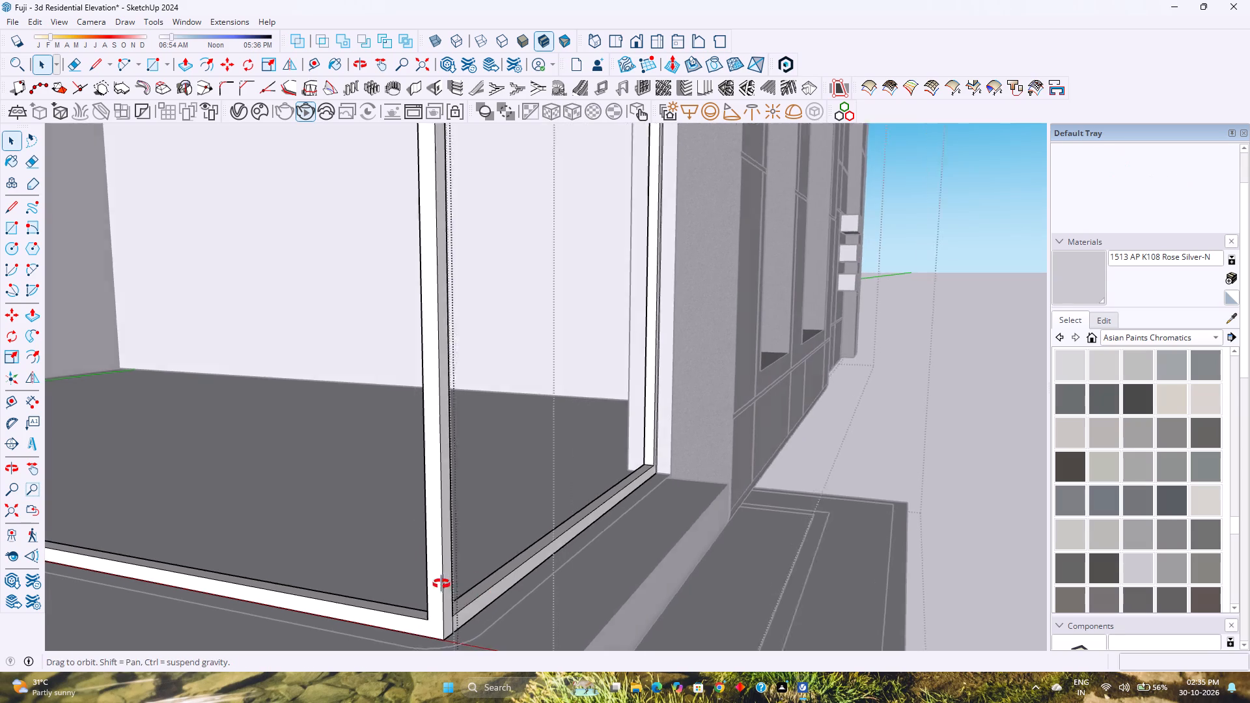
middle_click_drag(441, 584, 352, 531)
middle_click(352, 530)
scroll(415, 605, "up", 6)
left_click(434, 611)
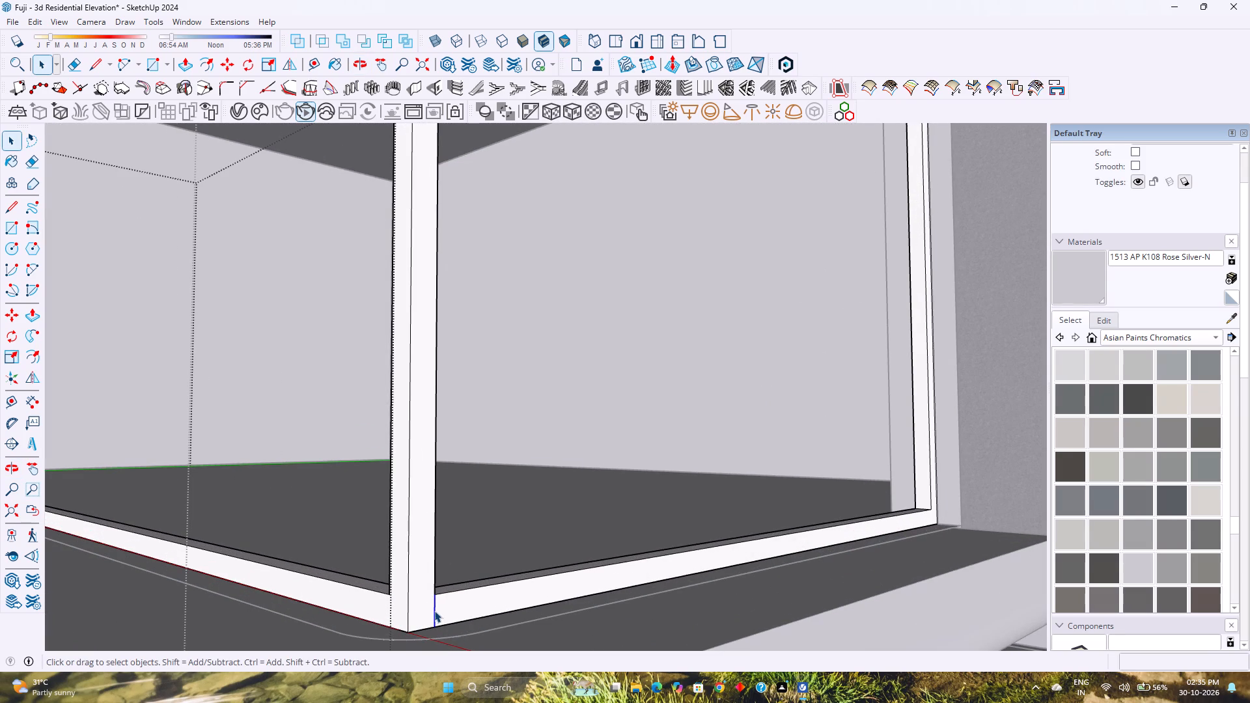
key("Delete")
Draw a vertical edge about 2" long across the front bottom rail's inner side, at its end near the round column.
scroll(444, 568, "down", 7)
middle_click_drag(461, 550, 54, 622)
middle_click(48, 622)
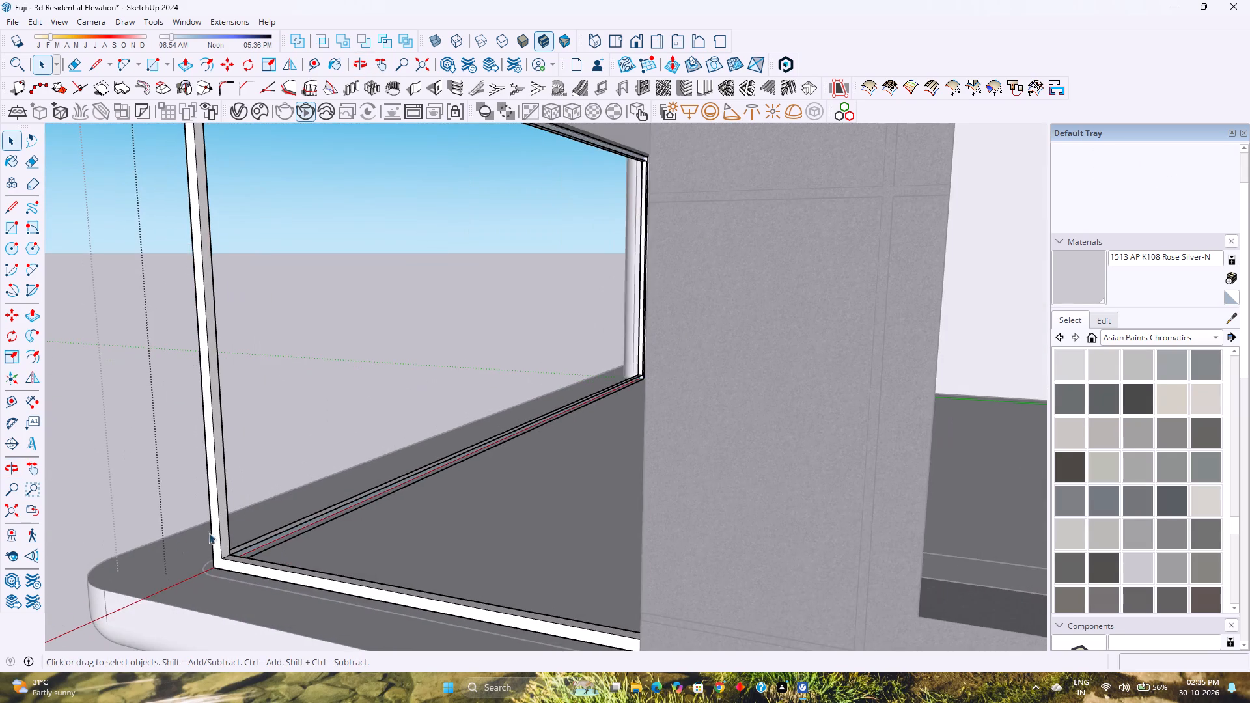
scroll(251, 540, "up", 1)
middle_click_drag(249, 540, 224, 636)
middle_click(224, 636)
scroll(235, 525, "up", 4)
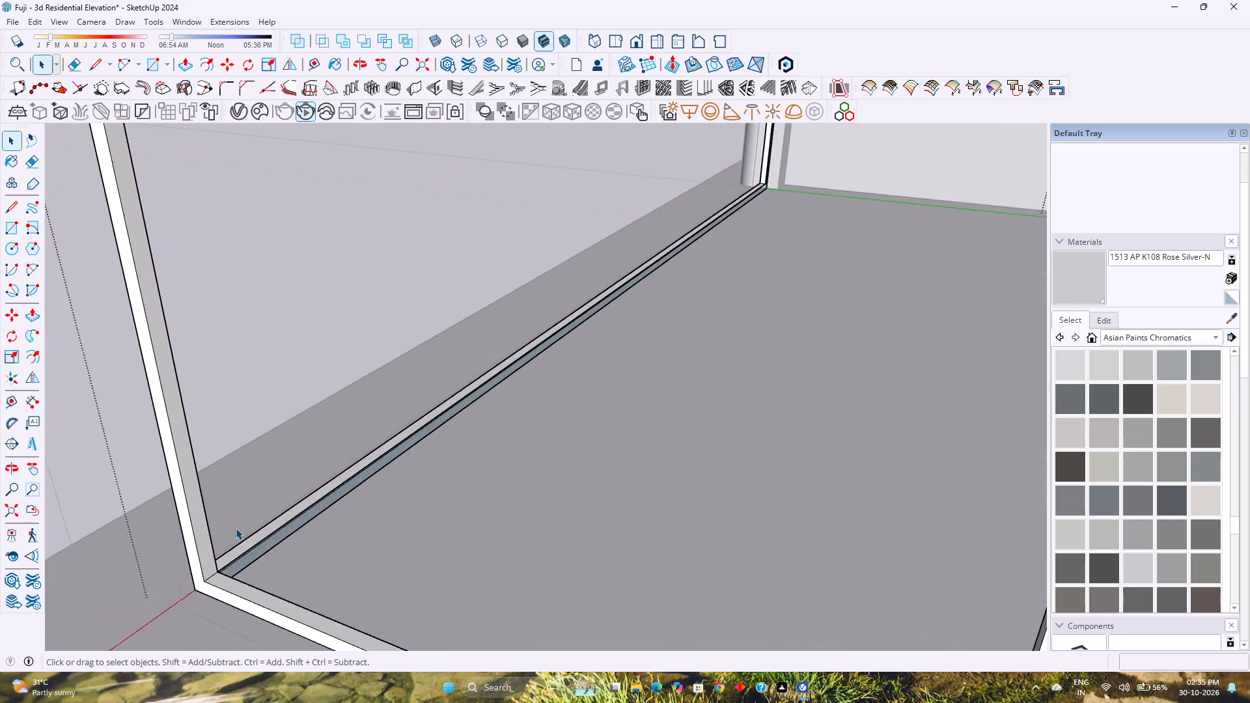
scroll(236, 528, "up", 2)
middle_click_drag(238, 532, 206, 516)
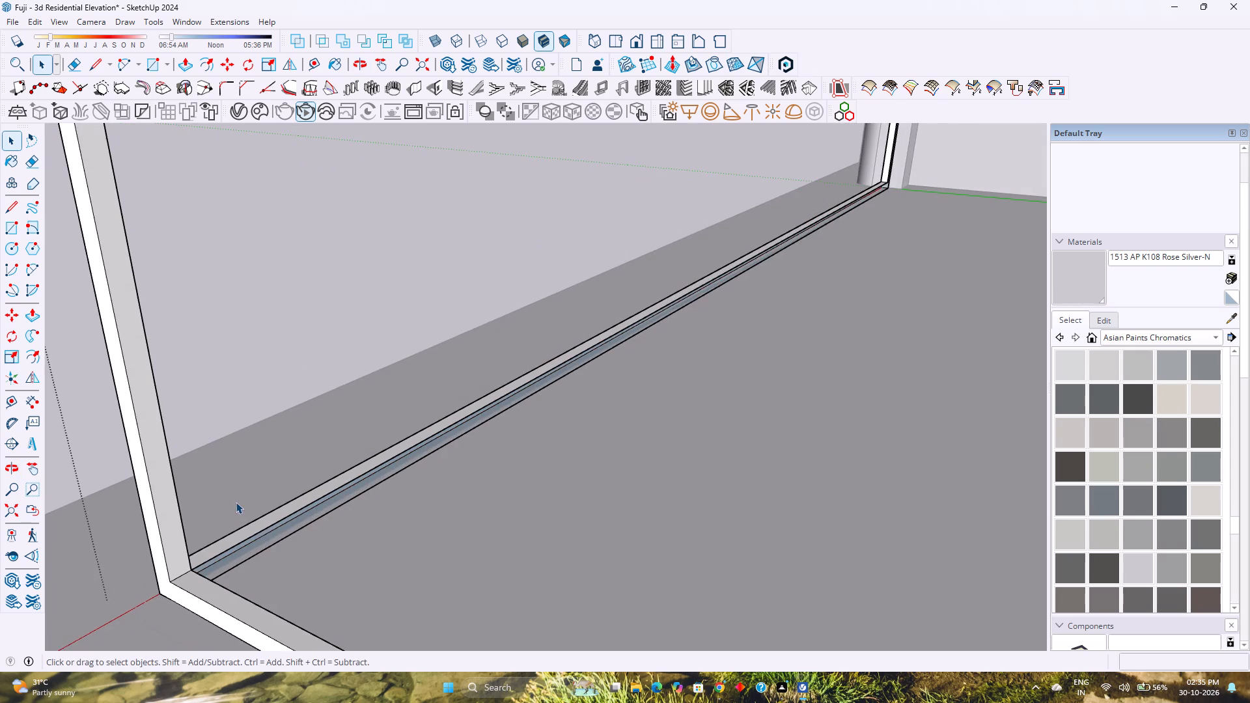
scroll(231, 500, "up", 2)
scroll(988, 182, "up", 6)
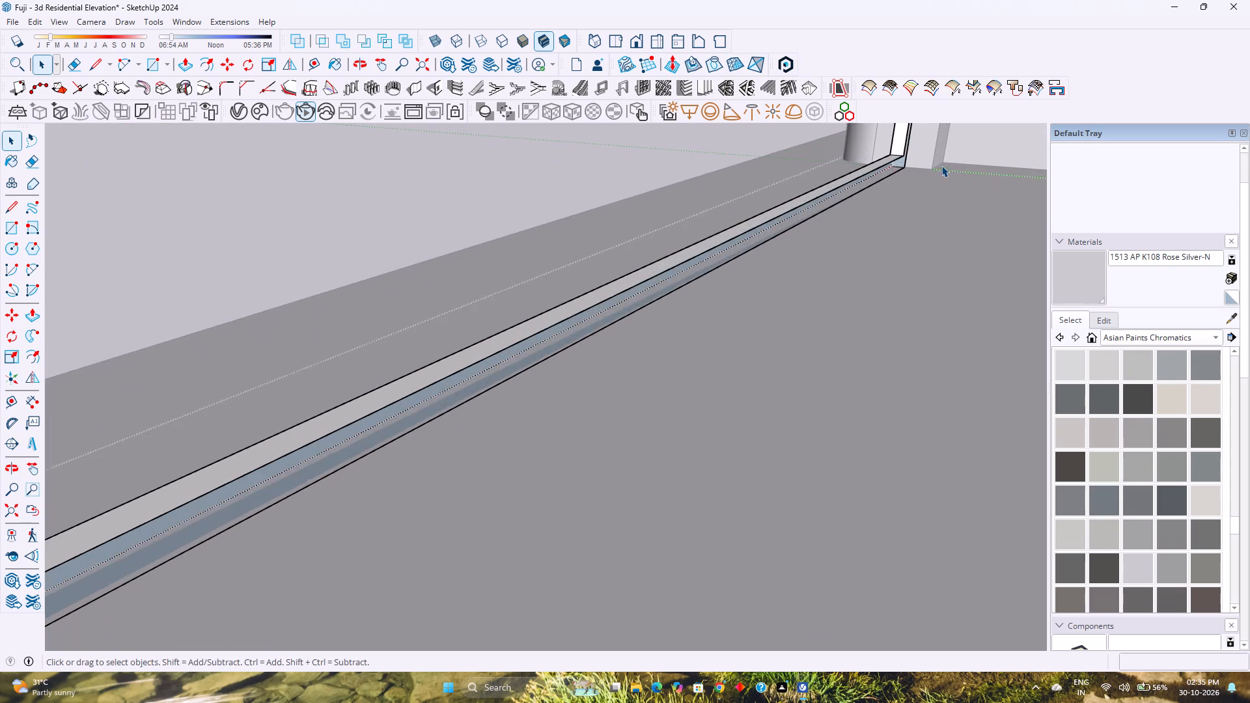
scroll(941, 165, "up", 6)
middle_click_drag(913, 172, 801, 385, "shift")
middle_click(801, 385, "shift")
scroll(771, 394, "up", 5)
middle_click_drag(786, 356, 637, 352)
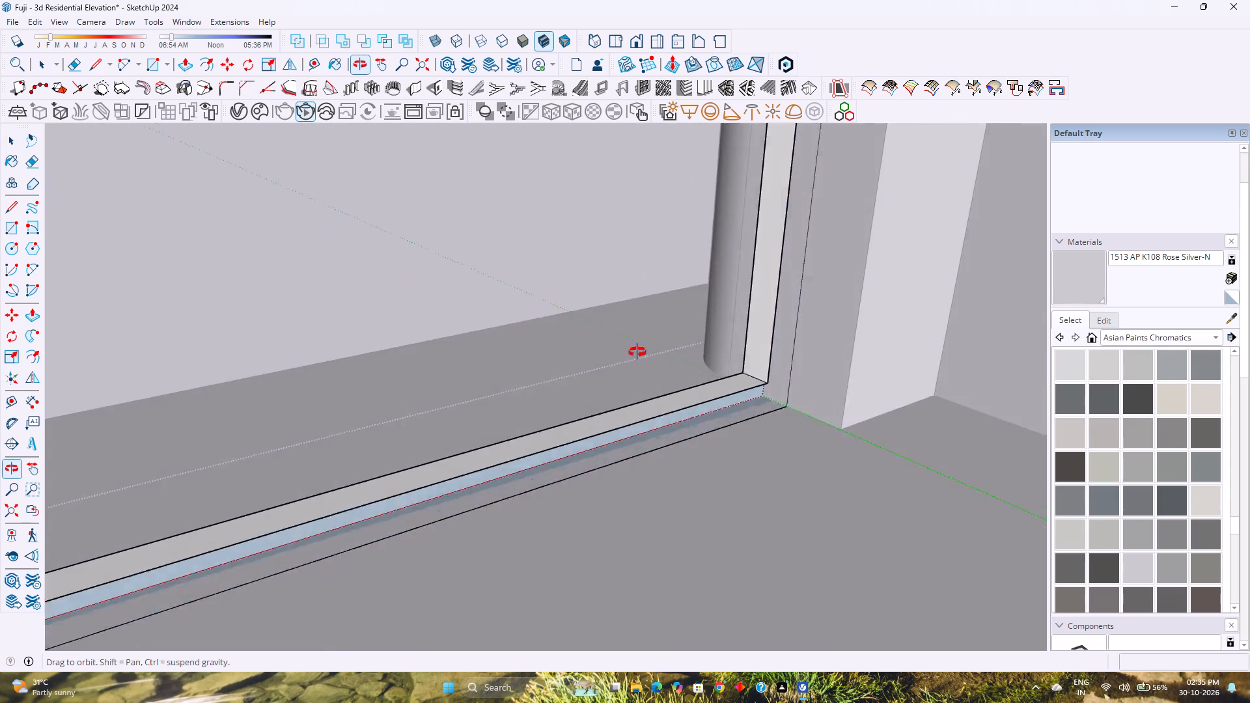
middle_click_drag(637, 352, 623, 349)
middle_click(623, 349)
middle_click(621, 348)
scroll(714, 412, "up", 7)
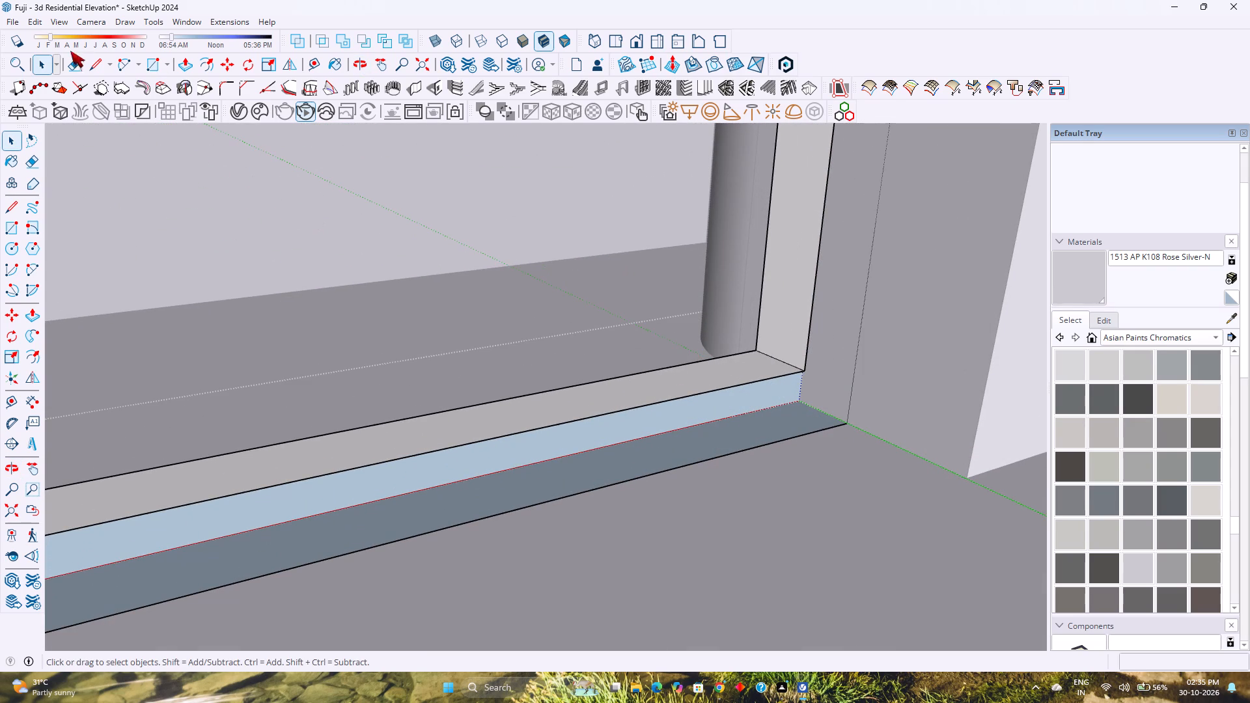
left_click(87, 56)
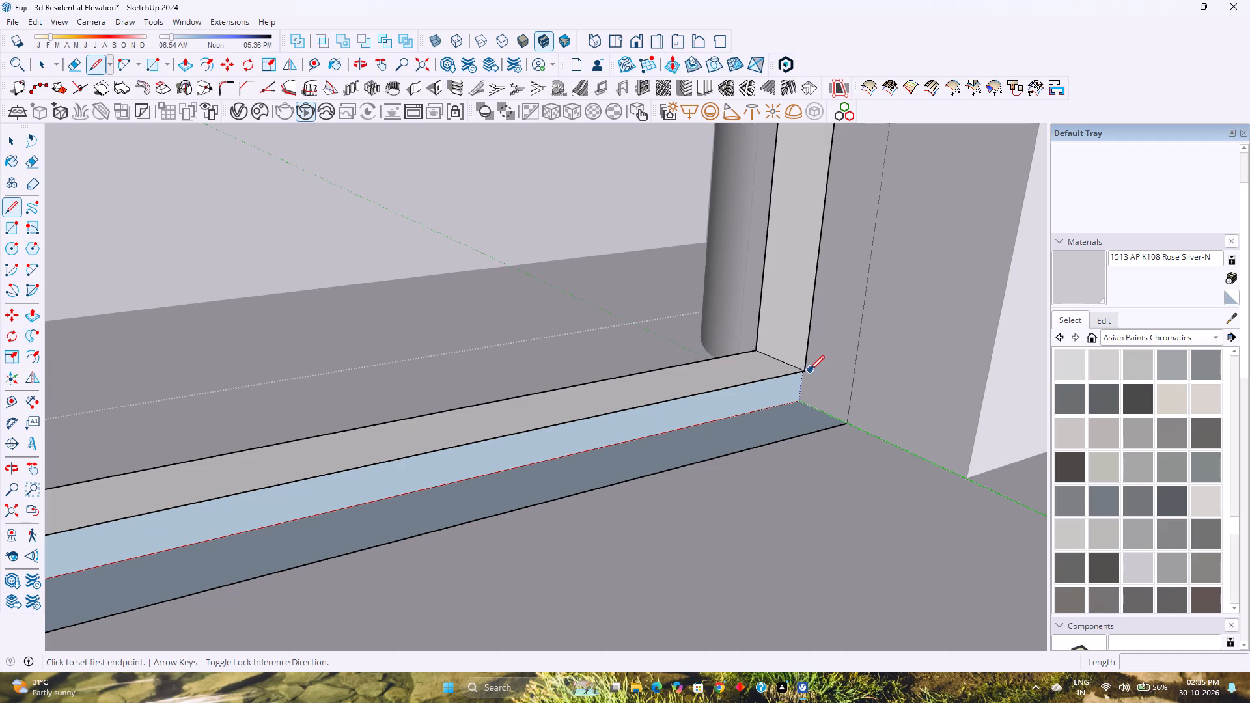
left_click(803, 370)
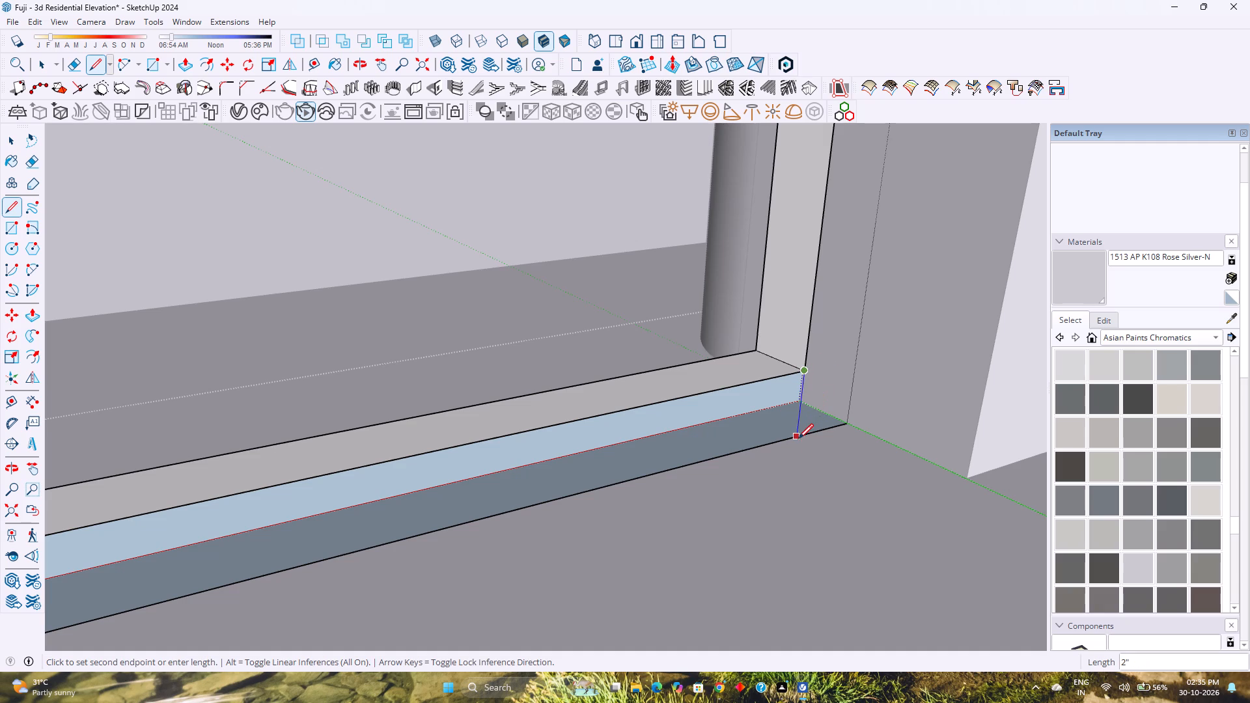
left_click(798, 439)
Draw a short vertical edge across the side bottom rail's inner side, at its end beside the wall.
scroll(799, 435, "down", 11)
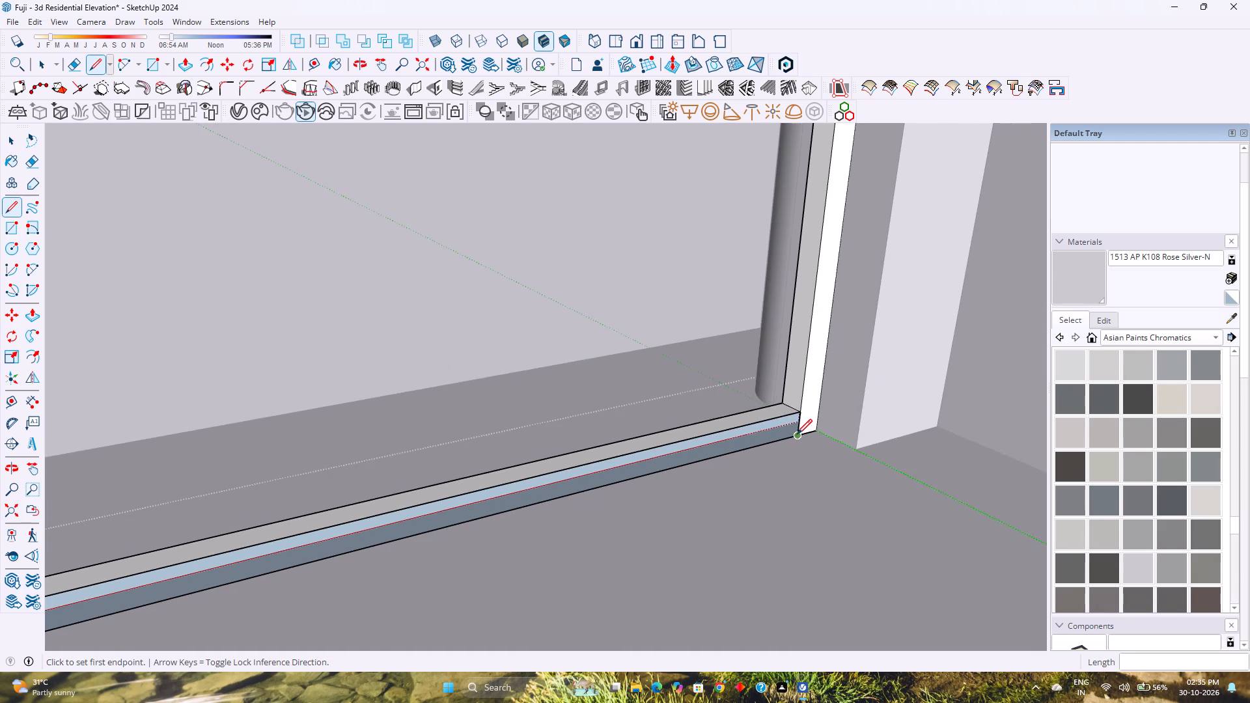
scroll(783, 434, "down", 5)
middle_click_drag(568, 459, 686, 395, "shift")
middle_click(693, 393, "shift")
scroll(715, 387, "down", 8)
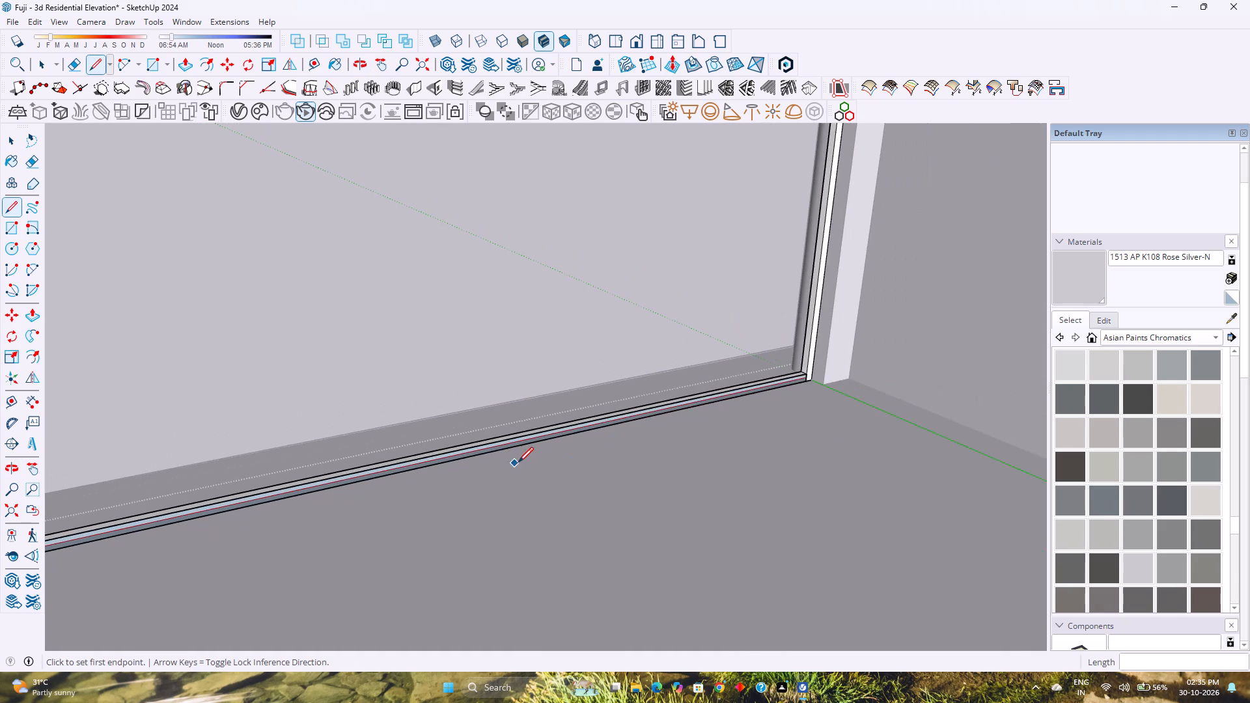
scroll(518, 462, "down", 4)
left_click(11, 515)
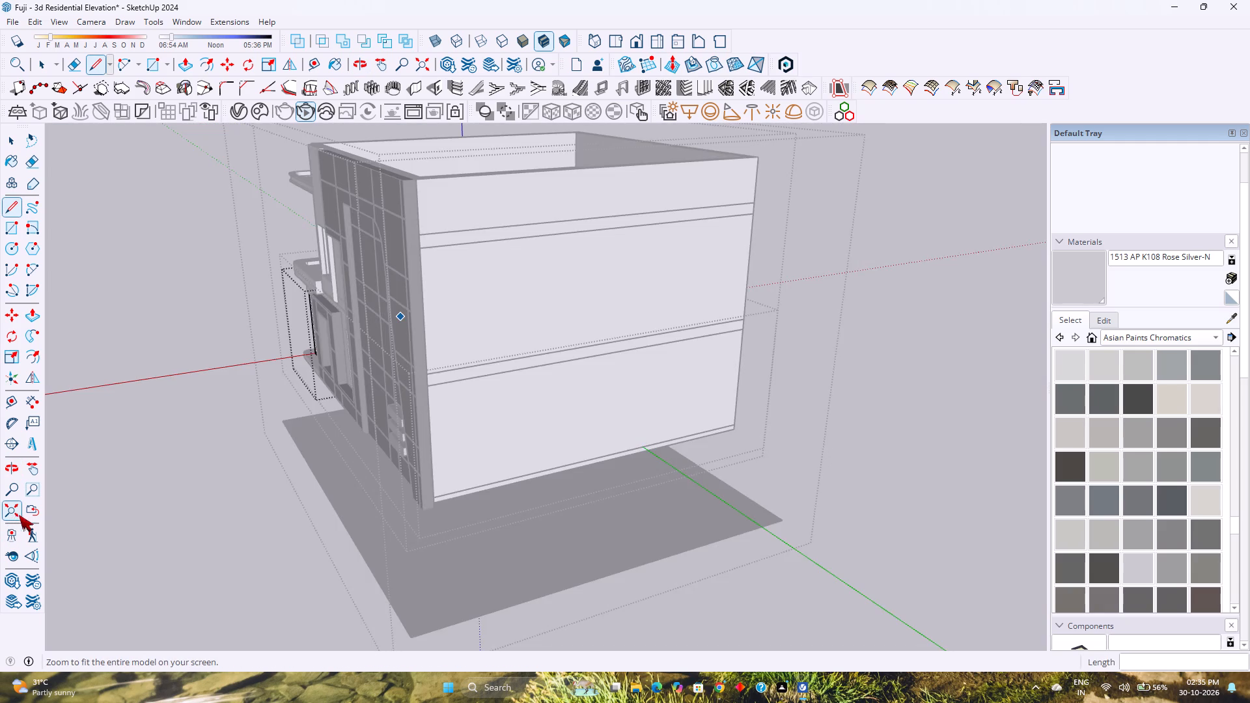
middle_click_drag(220, 486, 1113, 432)
middle_click_drag(1152, 424, 1171, 420)
middle_click_drag(911, 447, 1046, 448)
middle_click(1046, 448)
scroll(819, 422, "up", 8)
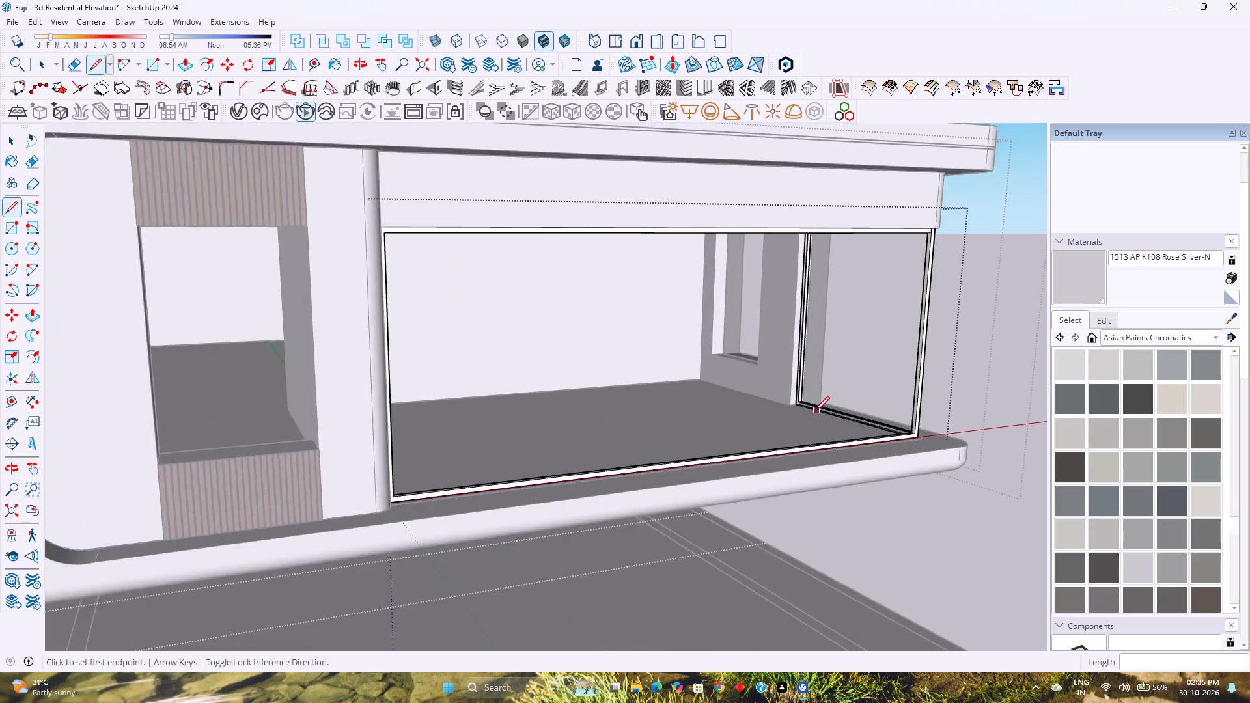
scroll(814, 411, "up", 20)
scroll(785, 391, "down", 1)
scroll(785, 391, "up", 4)
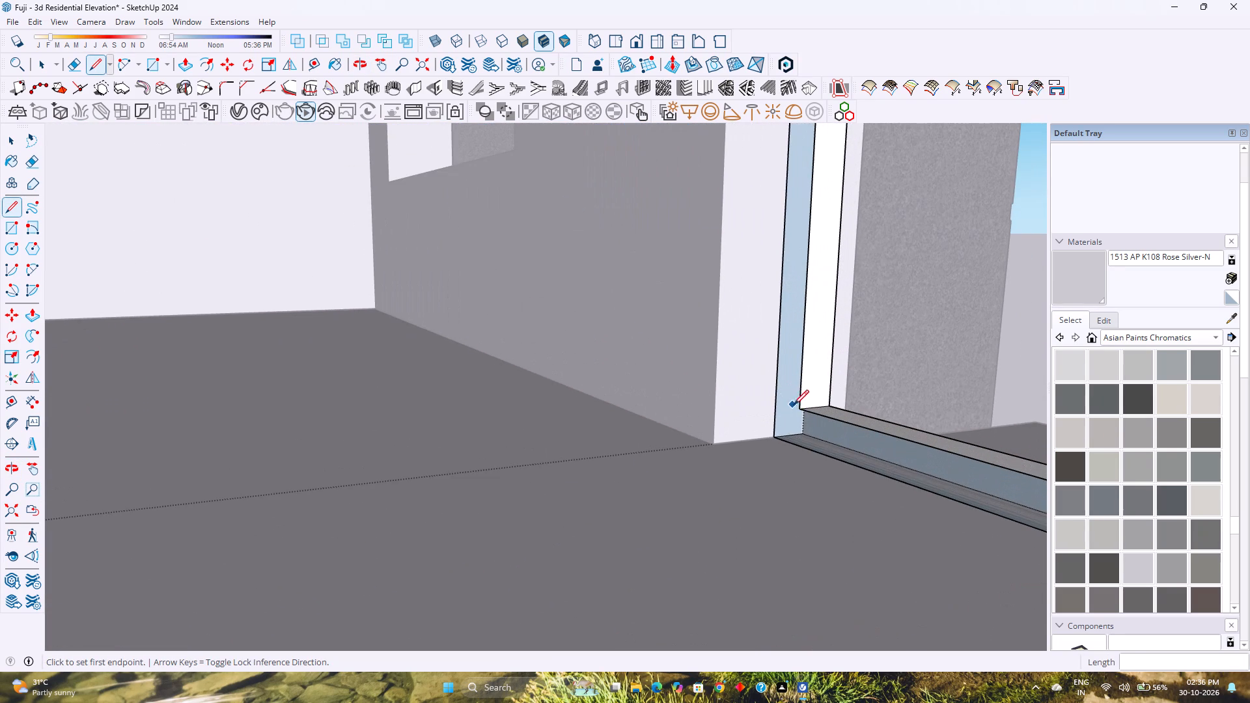
left_click(797, 410)
left_click(797, 449)
Draw a short vertical edge at the inner shared corner to close the bottom rails' missing inner faces.
scroll(796, 445, "down", 4)
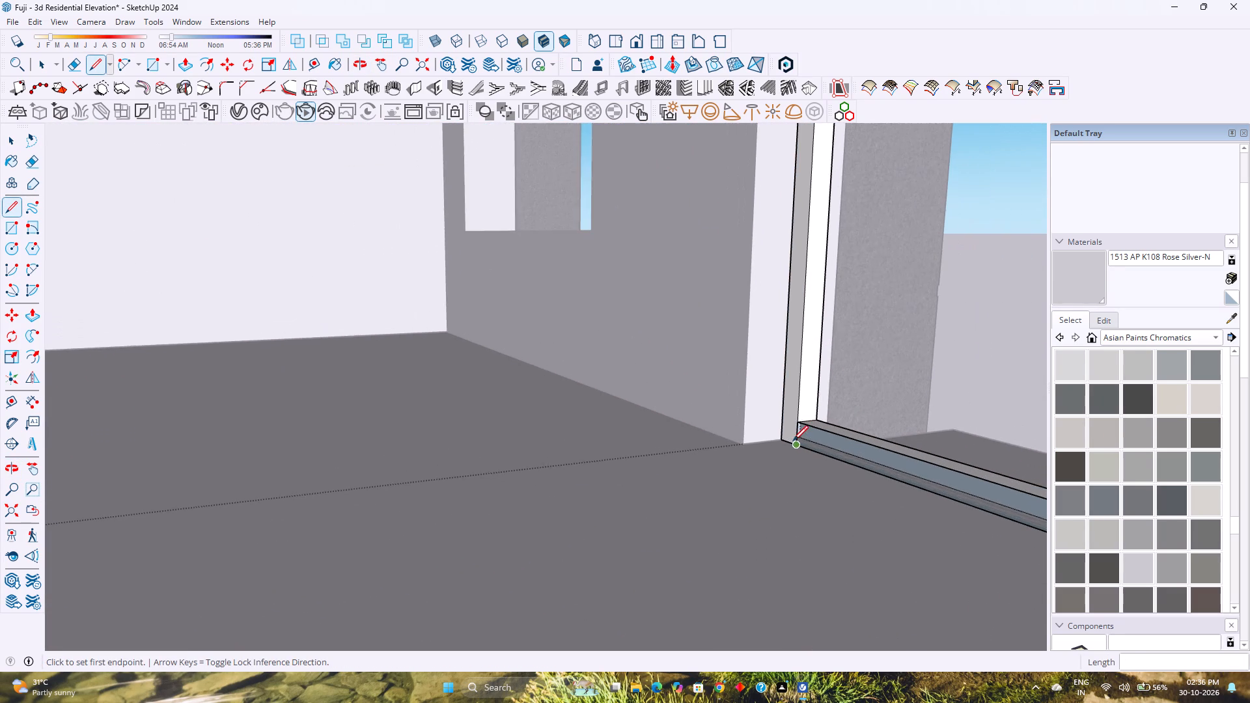
scroll(793, 441, "down", 11)
middle_click_drag(771, 441, 910, 463)
middle_click(931, 463)
middle_click_drag(786, 473, 659, 486, "shift")
middle_click(659, 486, "shift")
middle_click_drag(645, 486, 804, 488)
middle_click(806, 488)
middle_click_drag(812, 485, 677, 486, "shift")
middle_click(677, 486, "shift")
middle_click_drag(677, 486, 775, 485)
middle_click(775, 485)
middle_click_drag(723, 398, 794, 383)
middle_click(794, 383)
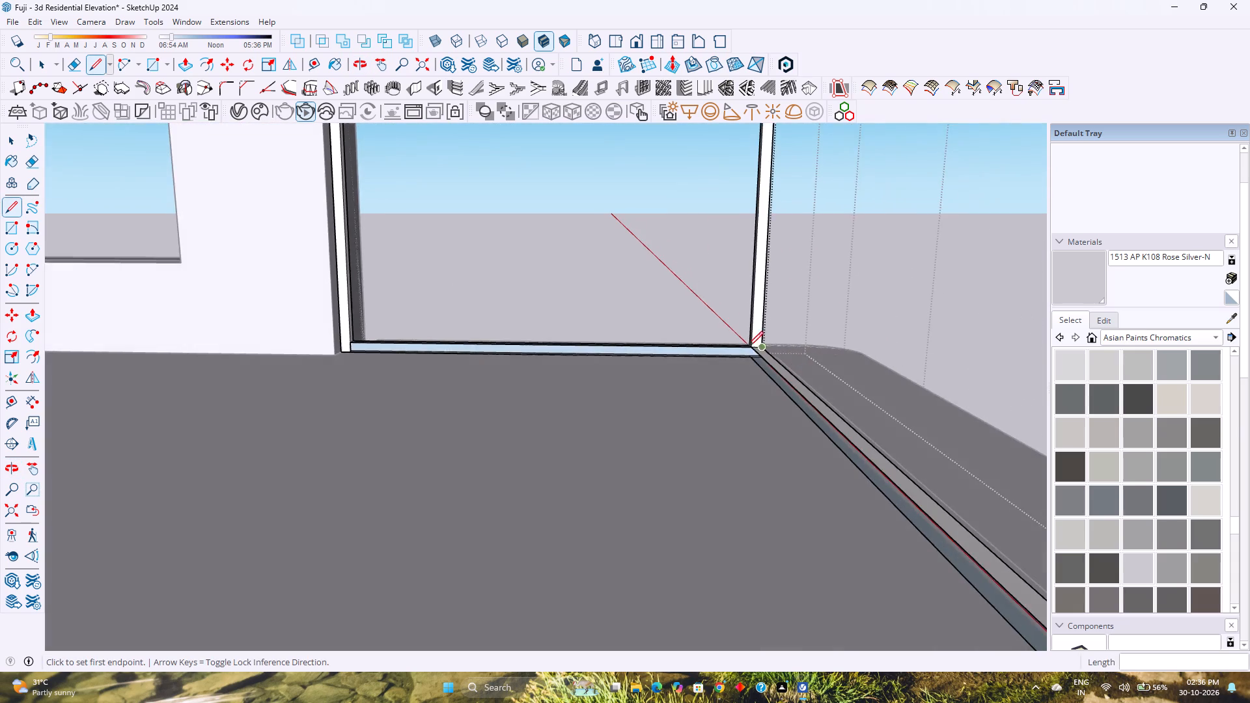
scroll(745, 348, "up", 13)
left_click(764, 342)
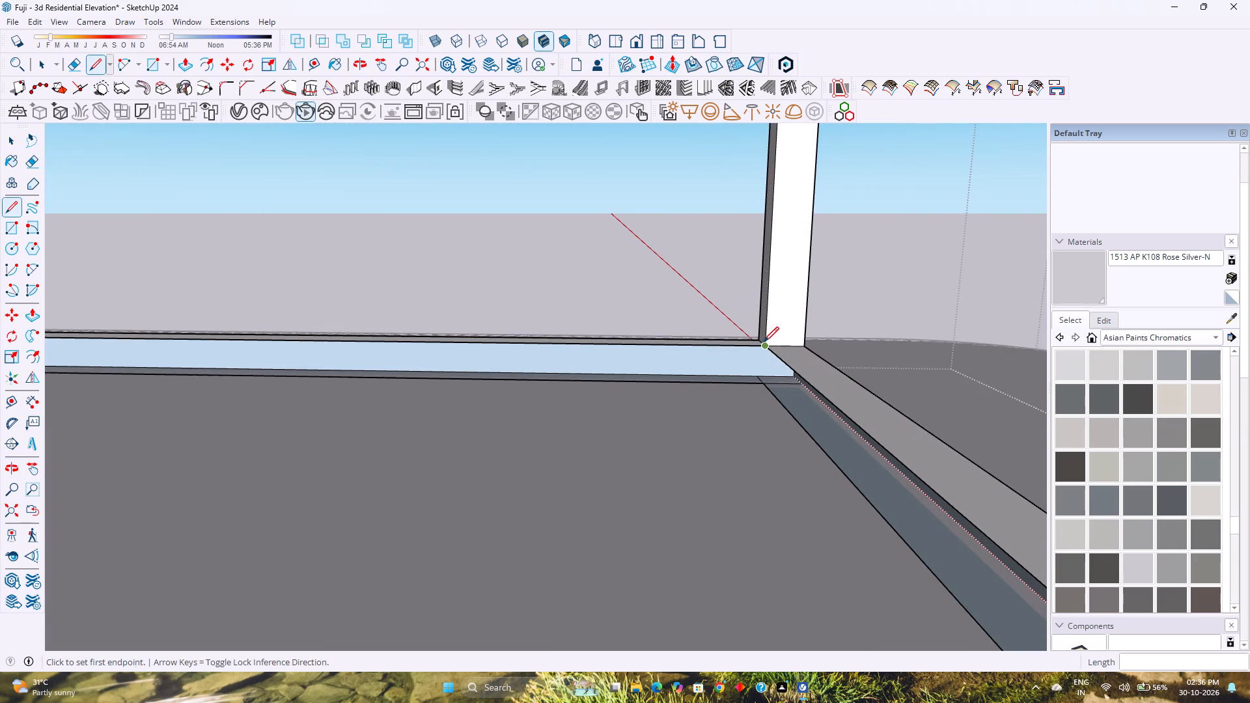
left_click(766, 384)
Erase the short vertical edge across the side frame's bottom rail at the wall end.
scroll(760, 400, "down", 6)
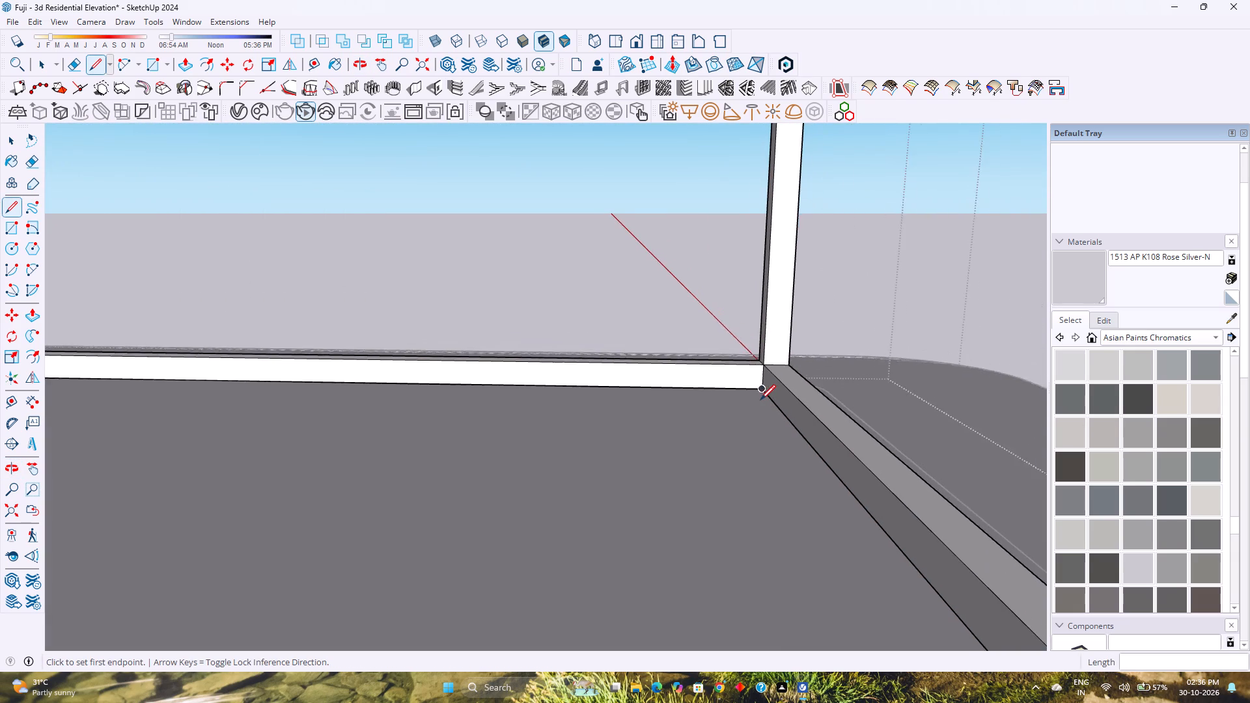
scroll(760, 400, "down", 3)
key("e")
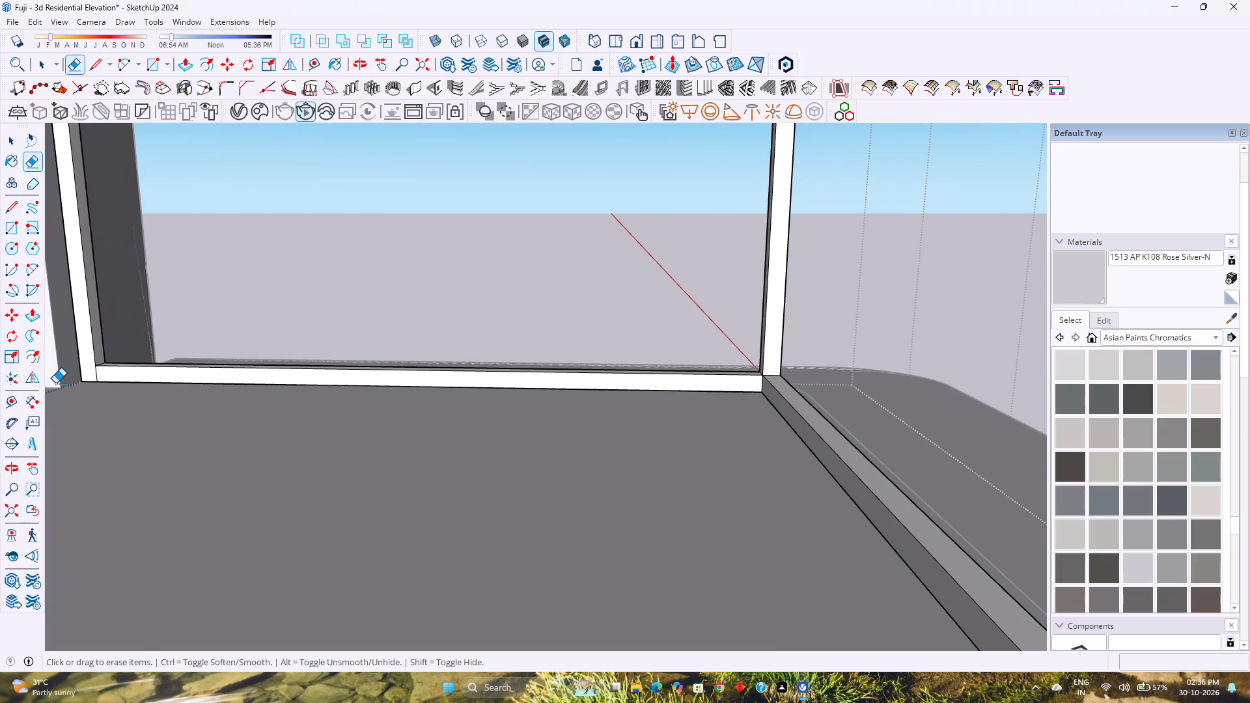
scroll(55, 383, "up", 7)
left_click(113, 371)
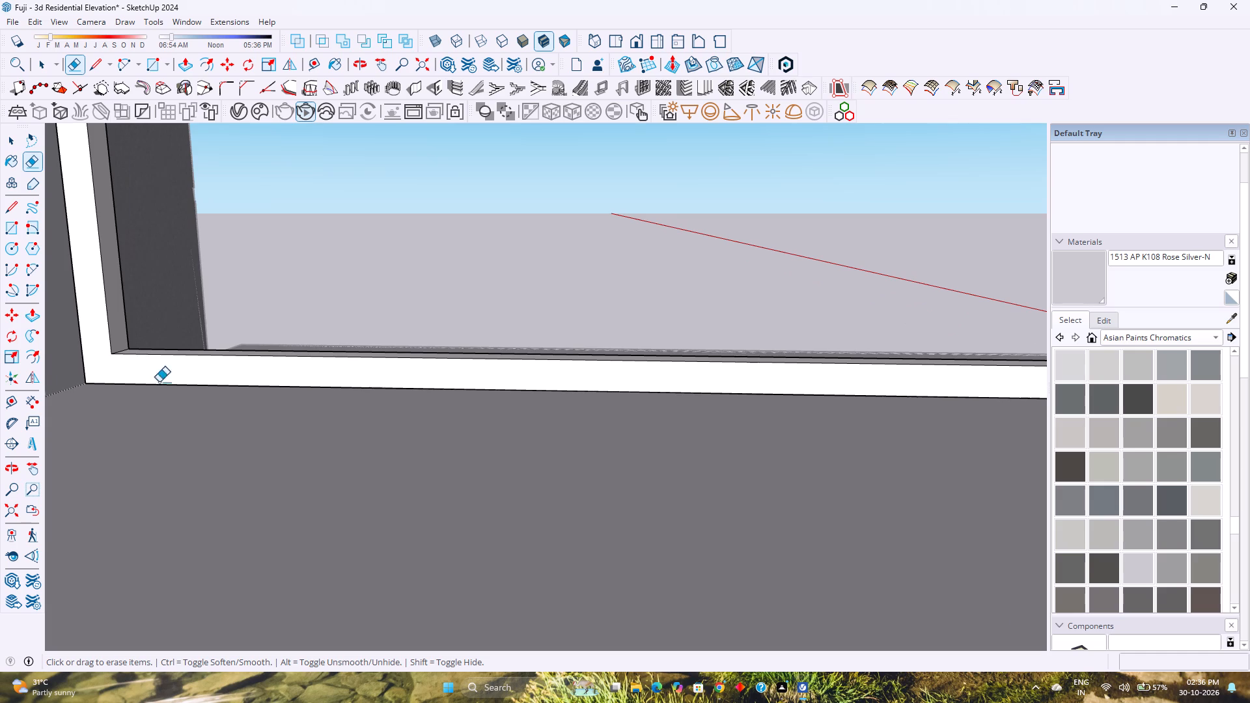
Hide the inner faces of the front and side bottom rails meeting at the shared corner.
scroll(309, 416, "down", 3)
key("space")
middle_click_drag(520, 433, 229, 415, "shift")
middle_click(223, 417, "shift")
middle_click_drag(658, 438, 297, 384, "shift")
middle_click(279, 384, "shift")
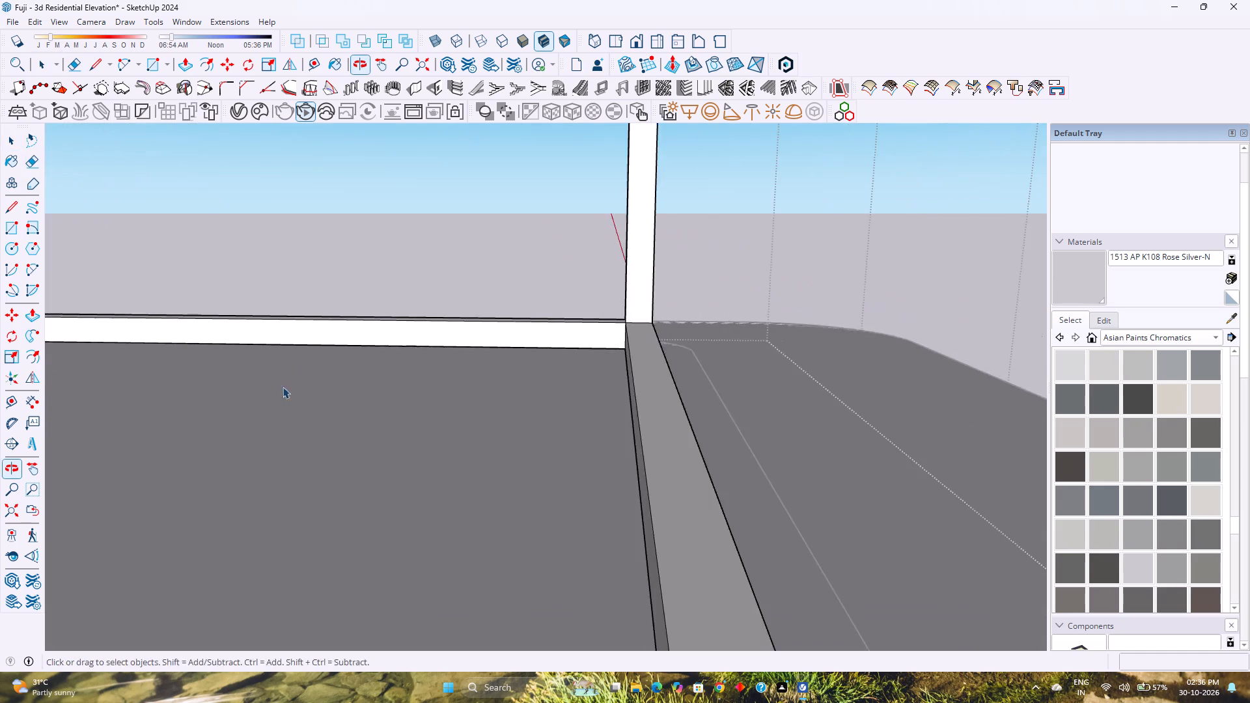
middle_click_drag(298, 393, 500, 432)
scroll(449, 315, "up", 16)
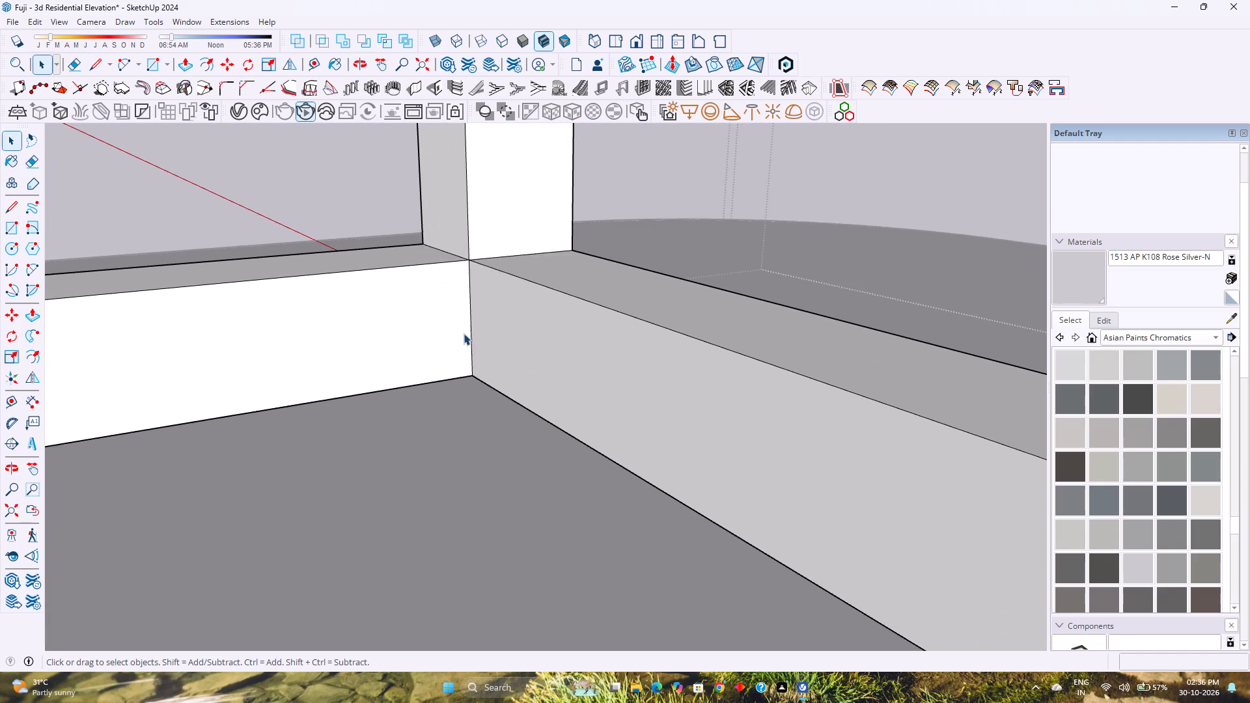
scroll(464, 333, "up", 2)
left_click(463, 334)
left_click(508, 331, "ctrl")
right_click(508, 331, "ctrl")
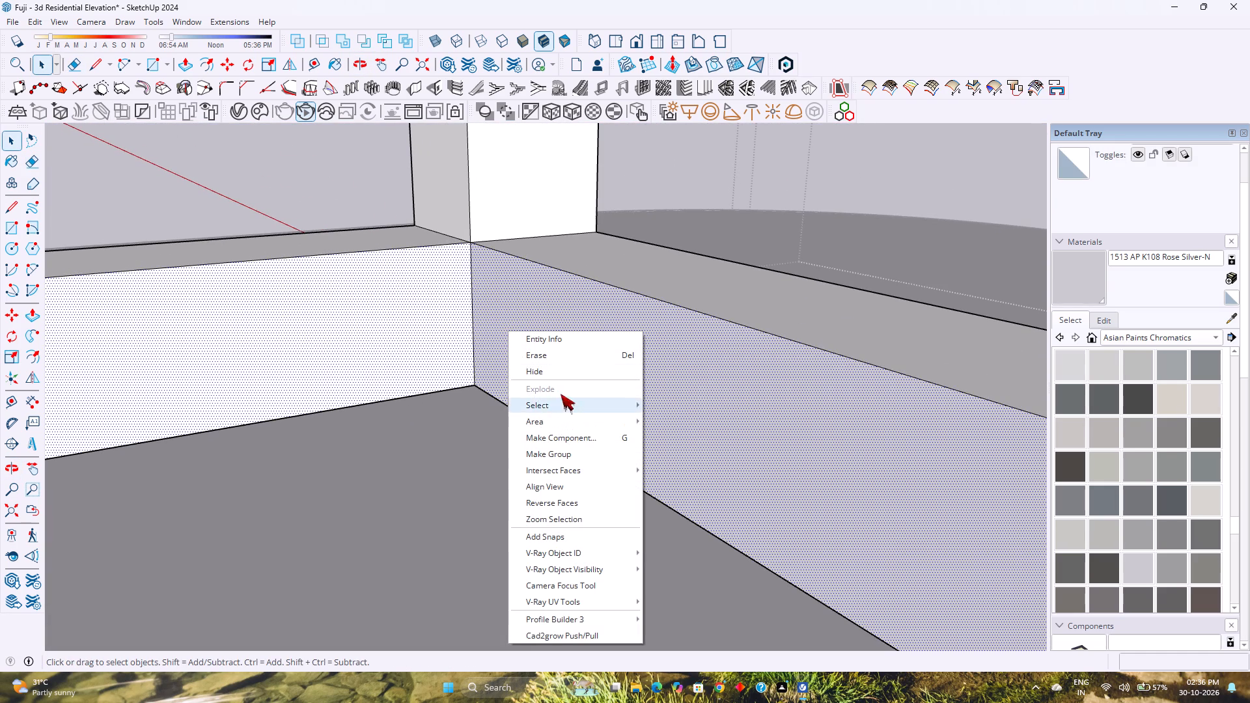
left_click(545, 366)
Delete the two overlapping edge segments on the underside of the rails at the shared corner.
scroll(510, 372, "up", 2)
middle_click_drag(510, 372, 539, 420)
left_click(516, 383)
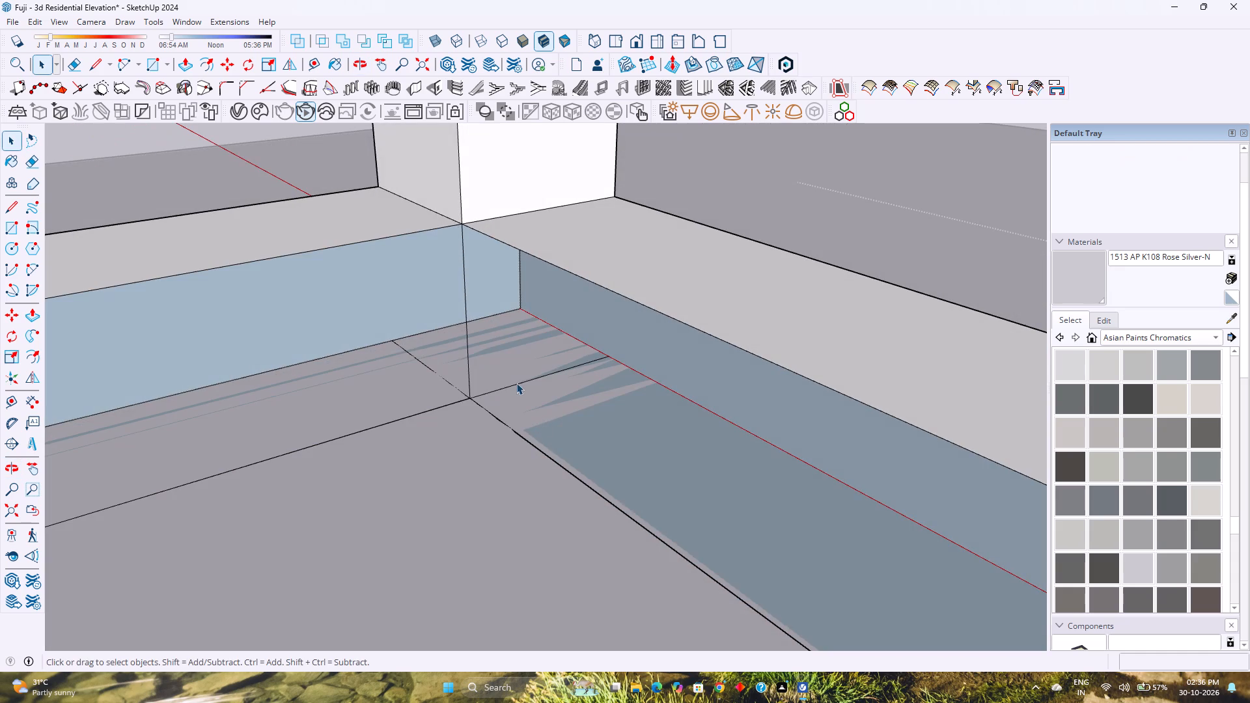
key("Delete")
left_click(440, 375)
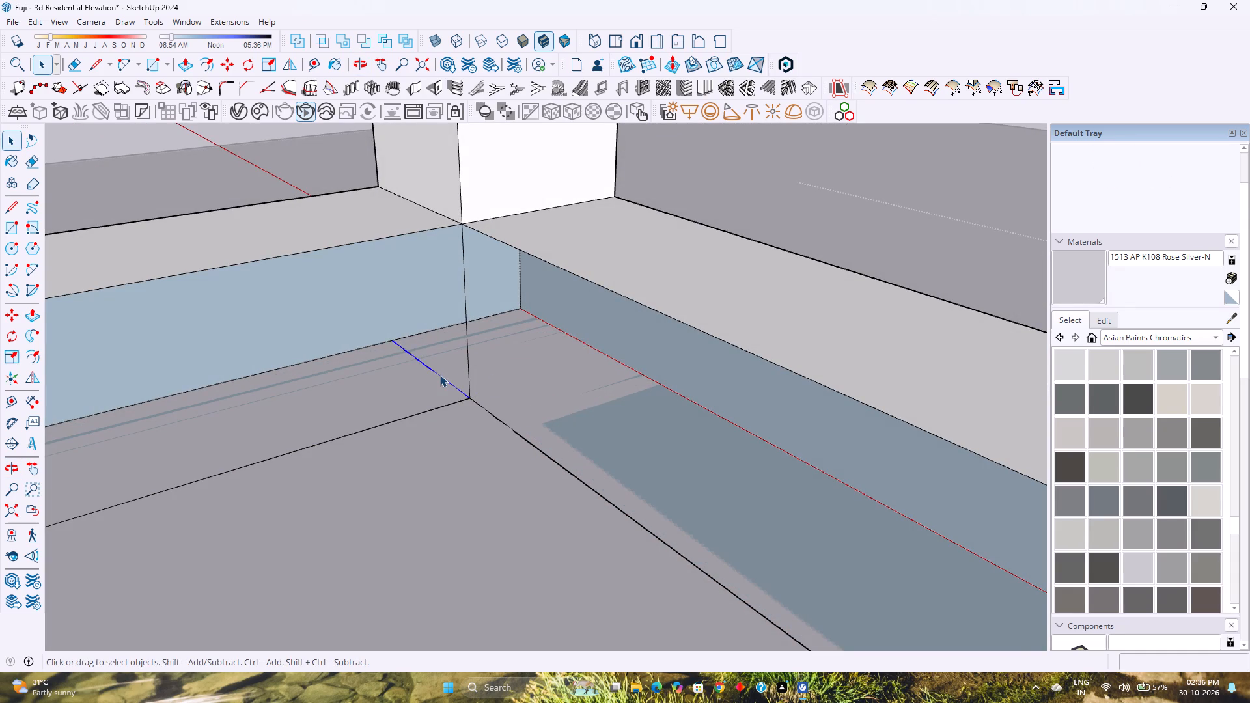
key("Delete")
Unhide the last hidden inner faces of the front and side bottom rails.
scroll(440, 375, "down", 15)
middle_click_drag(449, 411, 533, 346)
middle_click(535, 344)
scroll(550, 339, "down", 5)
middle_click_drag(587, 456, 533, 428, "shift")
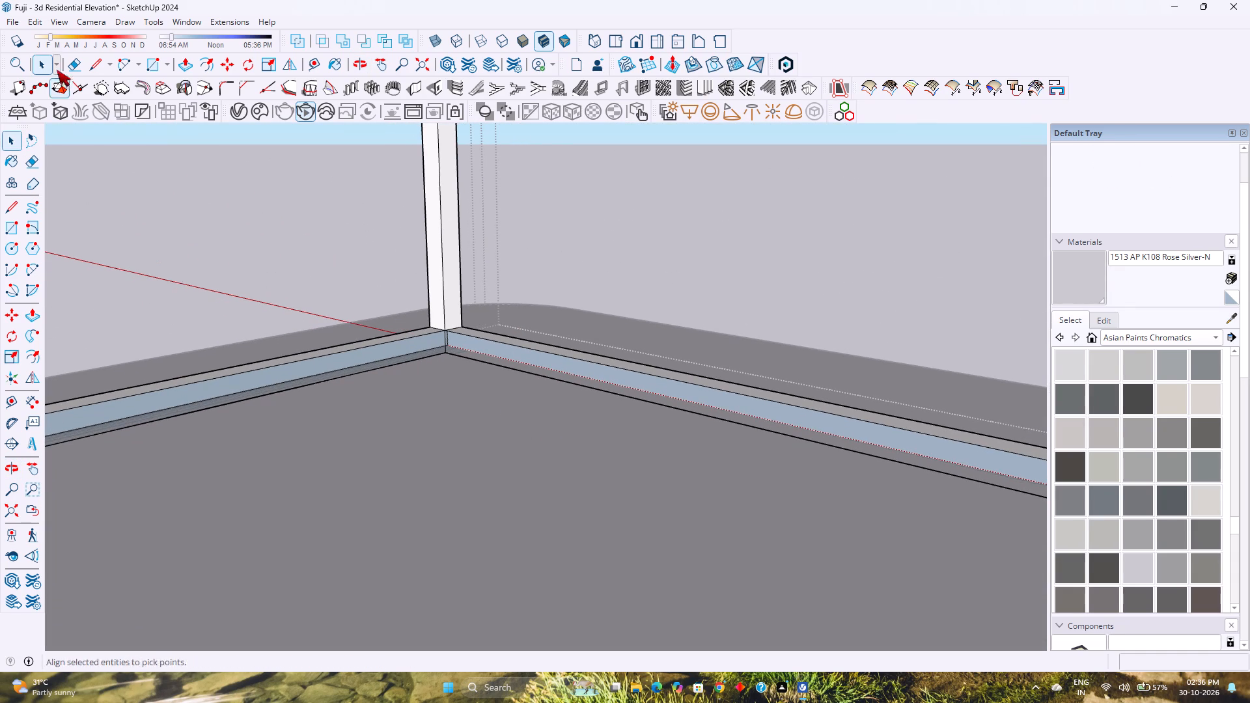
left_click(14, 24)
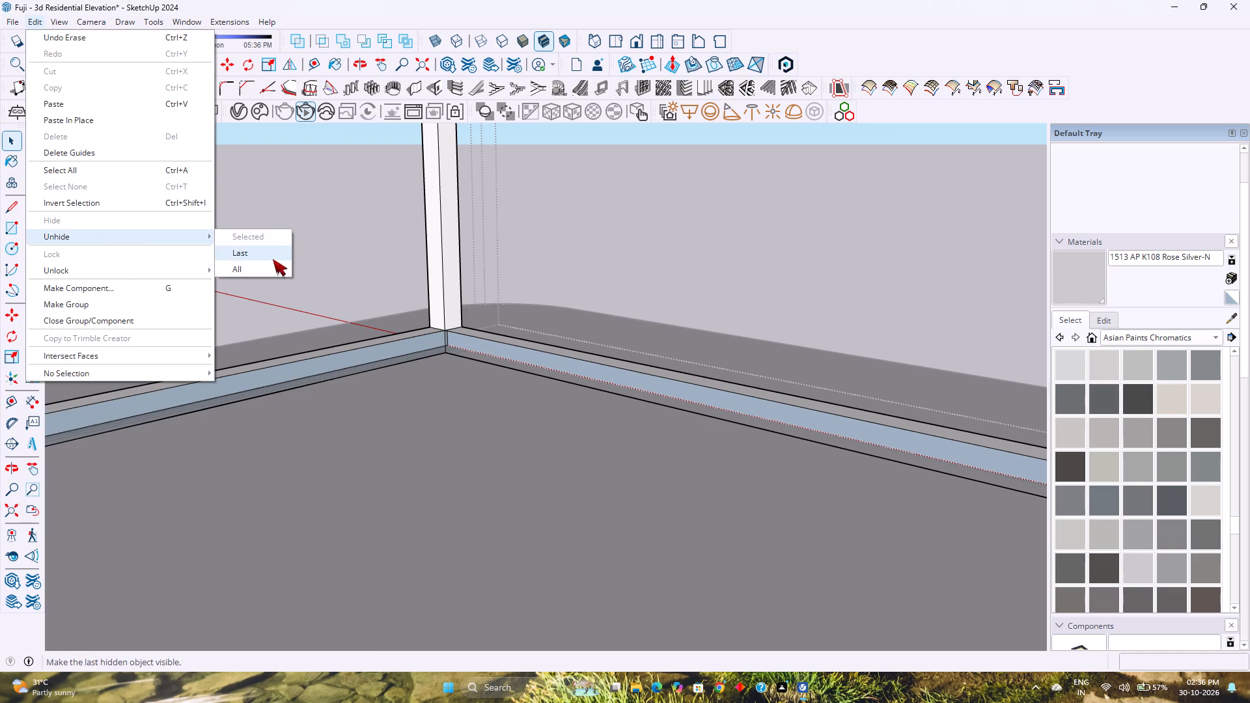
left_click(273, 260)
Erase the short edge across the inner face of the front frame's bottom rail, at the end away from the shared corner.
middle_click_drag(446, 373, 271, 352, "shift")
middle_click(271, 352, "shift")
middle_click_drag(301, 361, 506, 391)
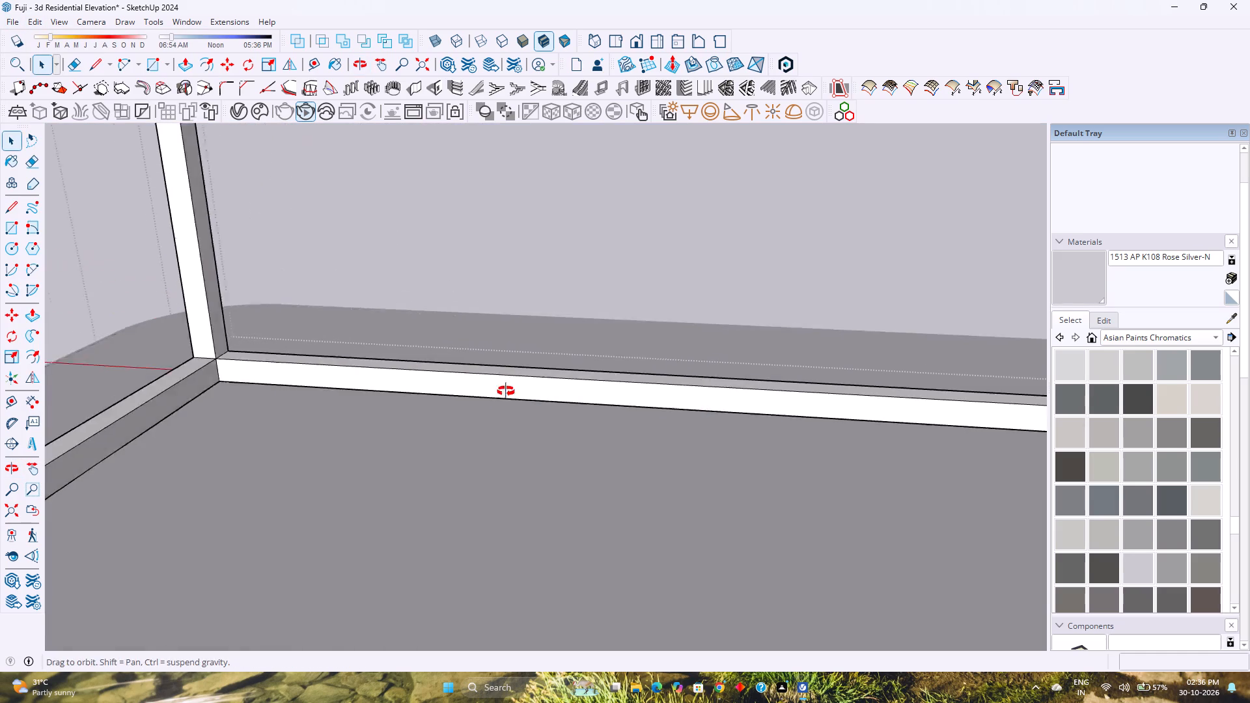
middle_click_drag(506, 391, 518, 391)
middle_click_drag(585, 394, 308, 368, "shift")
middle_click(308, 368, "shift")
middle_click_drag(292, 366, 475, 394)
middle_click_drag(574, 382, 165, 389, "shift")
middle_click(165, 389, "shift")
middle_click_drag(501, 385, 370, 415)
middle_click(370, 415)
middle_click_drag(704, 363, 406, 374, "shift")
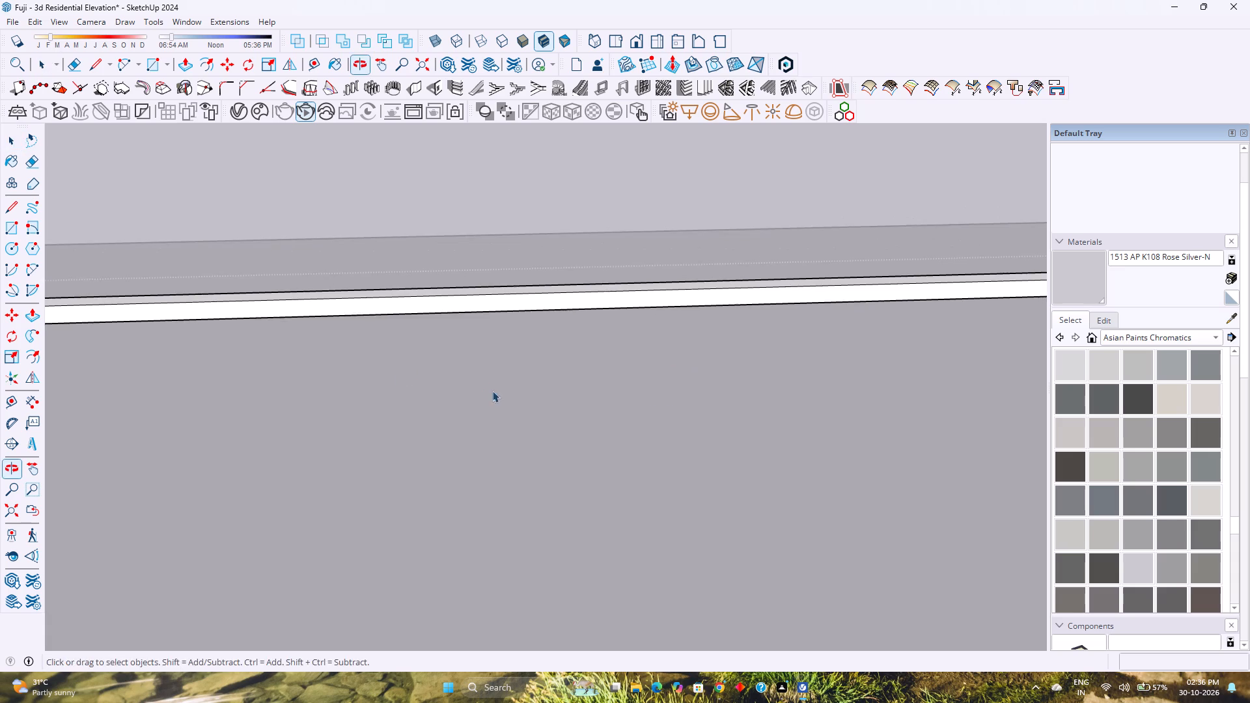
middle_click_drag(661, 400, 359, 365)
middle_click_drag(645, 370, 262, 311, "shift")
middle_click(262, 311, "shift")
middle_click_drag(686, 398, 340, 340)
middle_click(340, 340)
middle_click_drag(764, 415, 655, 353, "shift")
scroll(528, 354, "up", 1, "shift")
middle_click_drag(692, 359, 488, 337, "shift")
middle_click(482, 337, "shift")
middle_click_drag(486, 361, 905, 384)
middle_click(905, 384)
middle_click_drag(886, 376, 420, 358, "shift")
middle_click(415, 357, "shift")
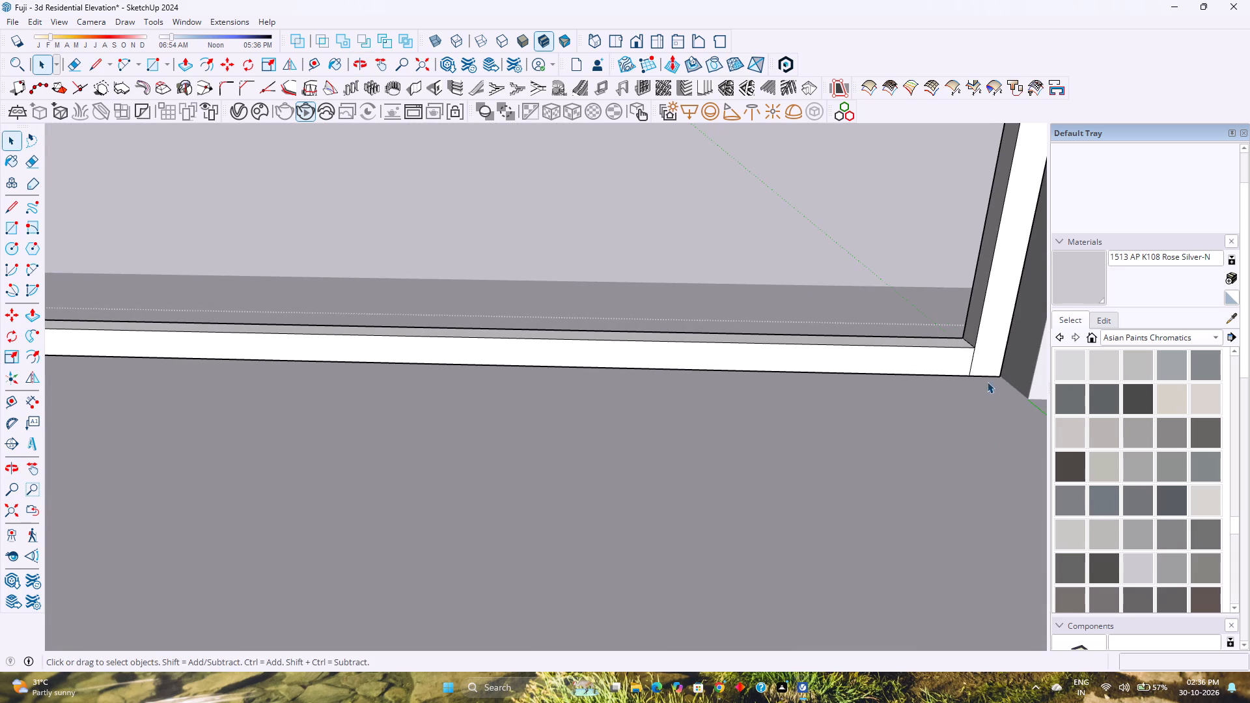
scroll(987, 381, "up", 9)
key("e")
left_click(961, 352)
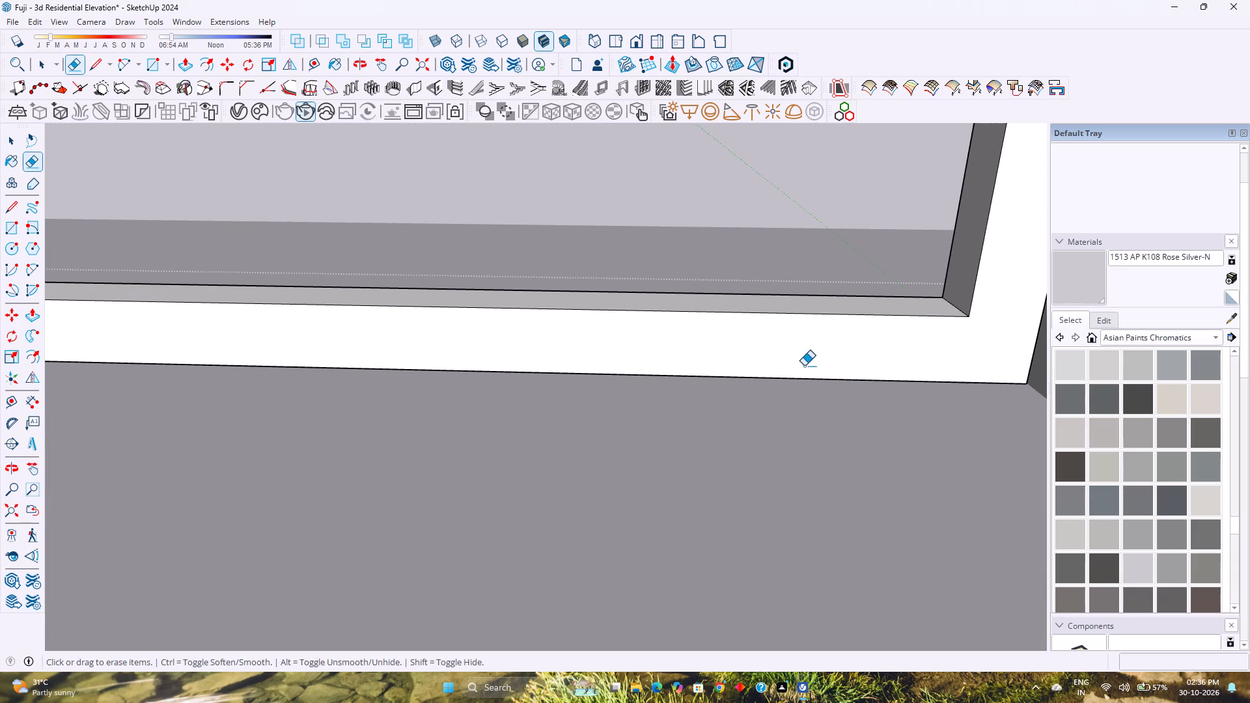
scroll(804, 366, "down", 3)
key("space")
scroll(650, 365, "down", 3)
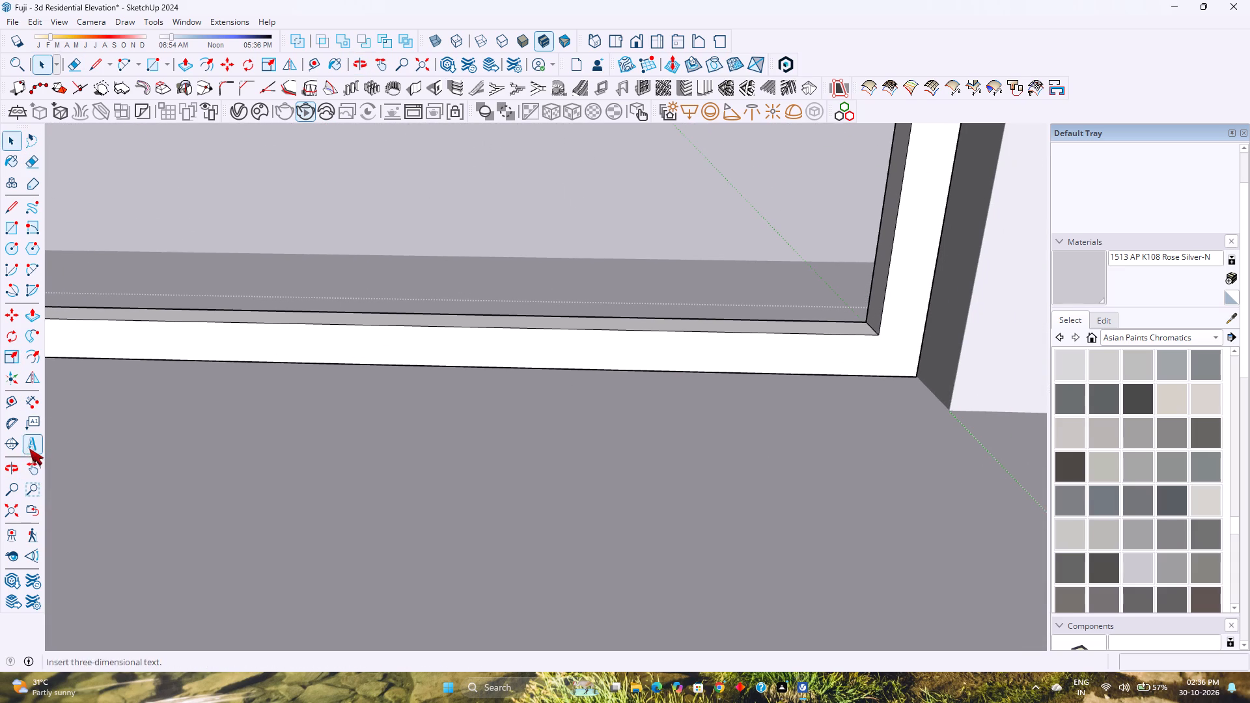
Examine the ground-floor bay's front and side frames from outside, including the side frame's bottom corner at the wall.
left_click(13, 510)
middle_click_drag(161, 478, 1249, 438)
middle_click(1249, 438)
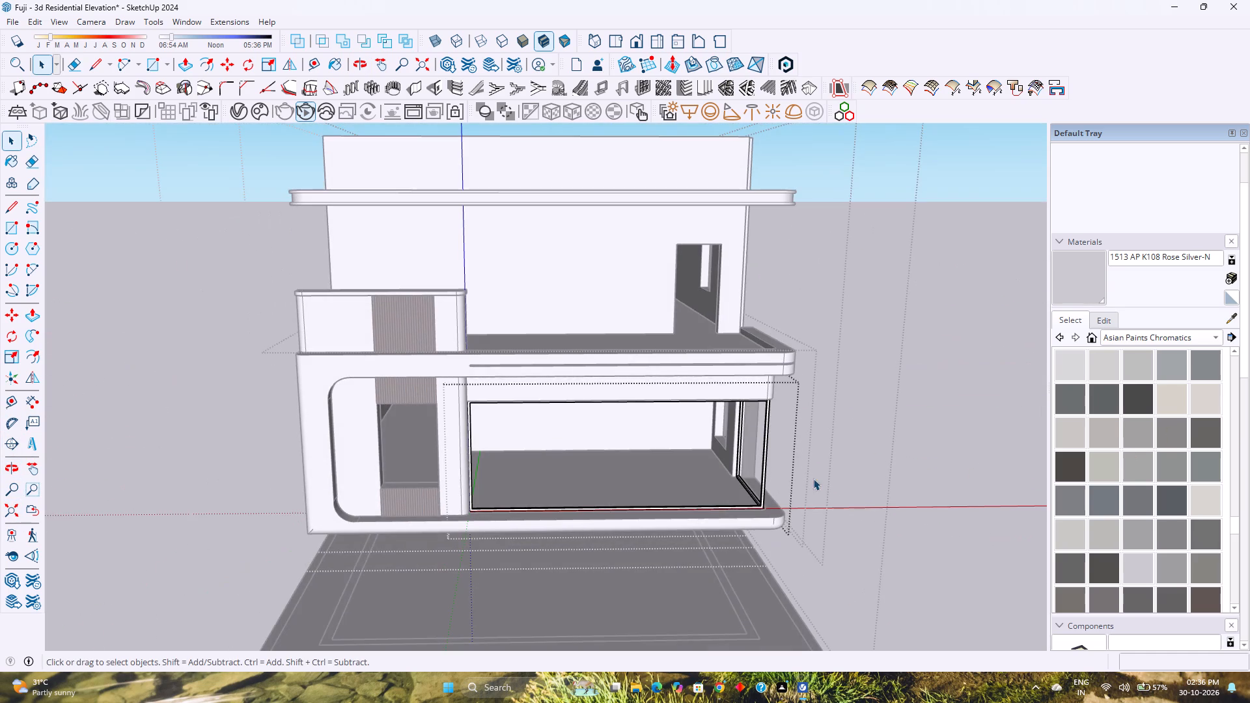
scroll(800, 508, "up", 5)
middle_click_drag(787, 503, 630, 499)
middle_click_drag(615, 490, 960, 575, "shift")
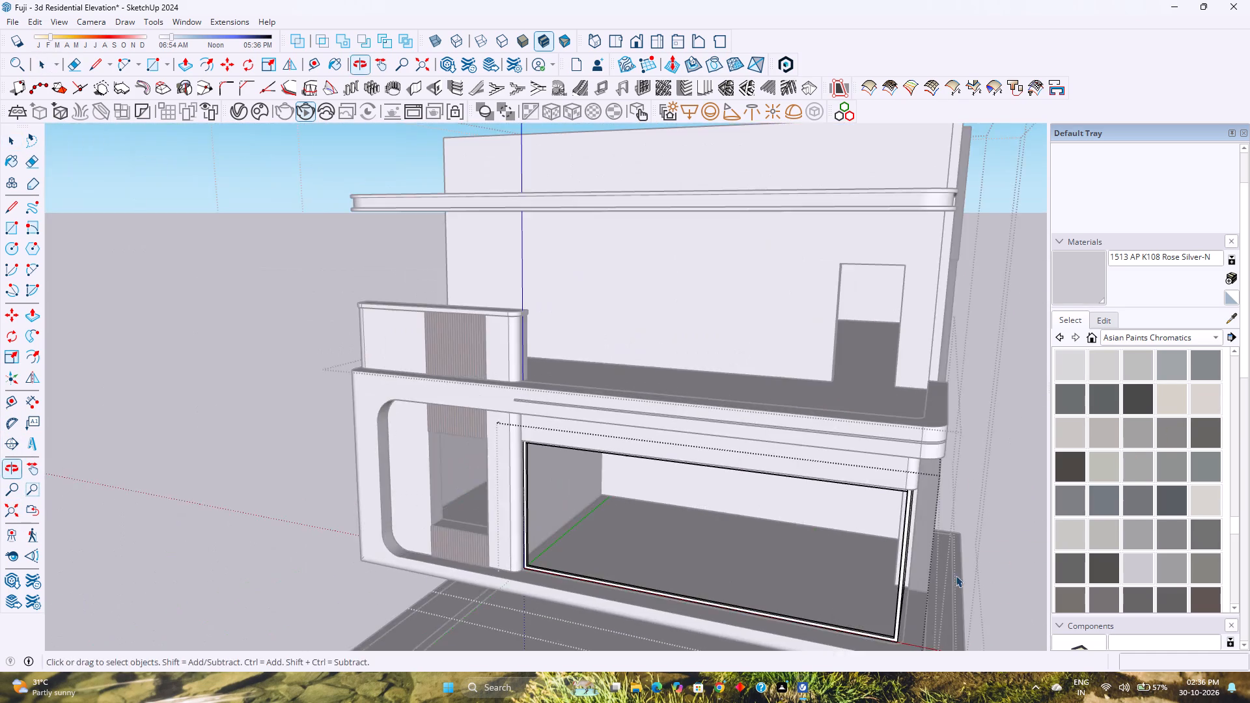
middle_click_drag(890, 569, 766, 505)
middle_click(764, 504)
scroll(668, 471, "up", 9)
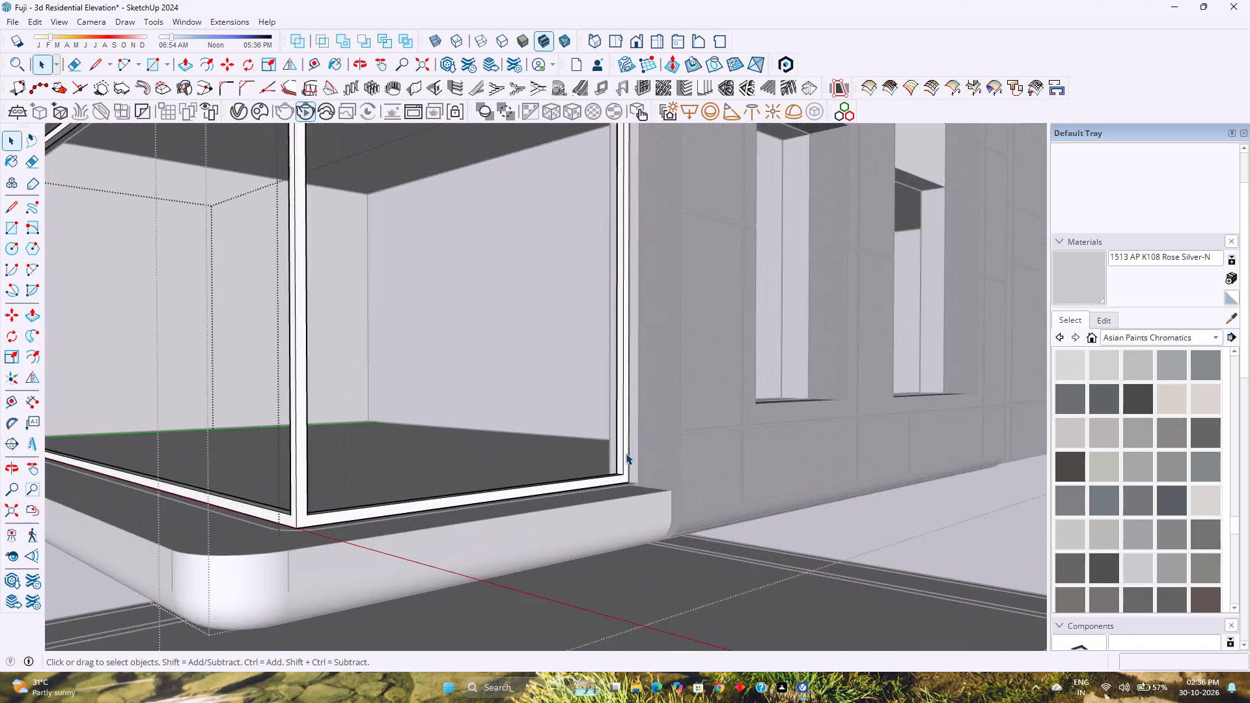
scroll(626, 453, "up", 6)
middle_click_drag(624, 460, 400, 580)
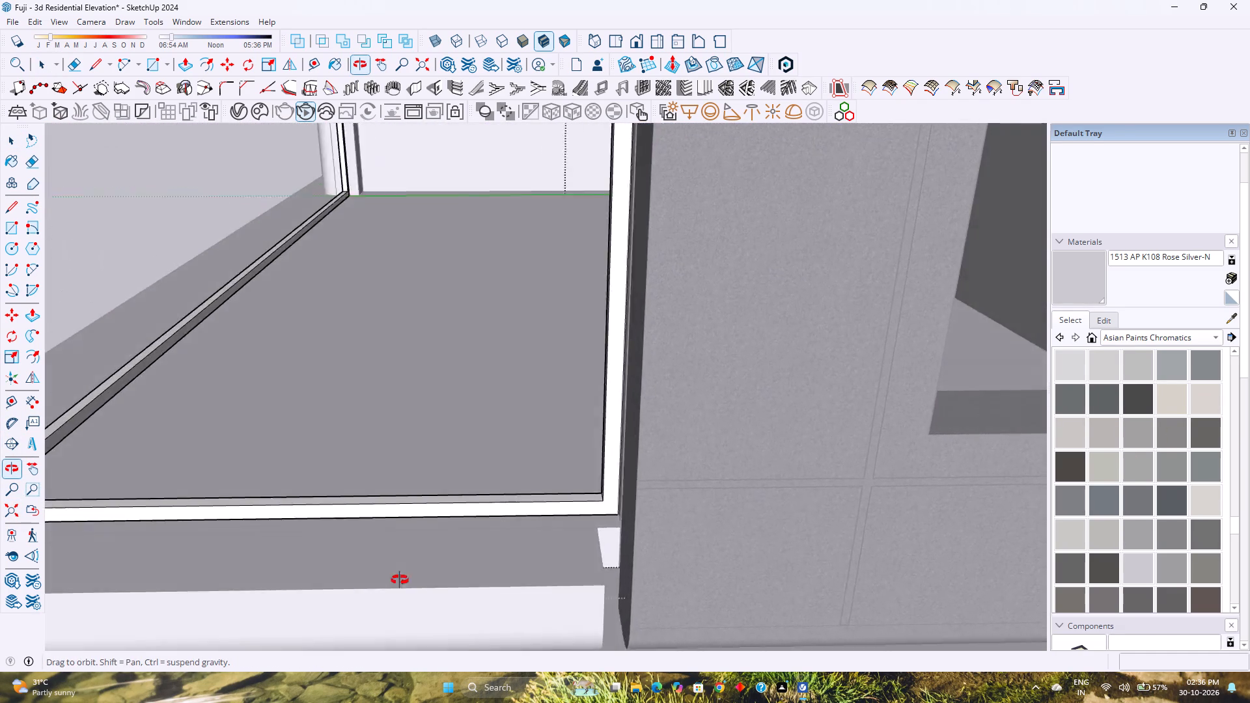
middle_click_drag(400, 580, 650, 569)
middle_click(650, 569)
scroll(642, 536, "down", 10)
middle_click_drag(619, 536, 650, 469, "shift")
middle_click(652, 467, "shift")
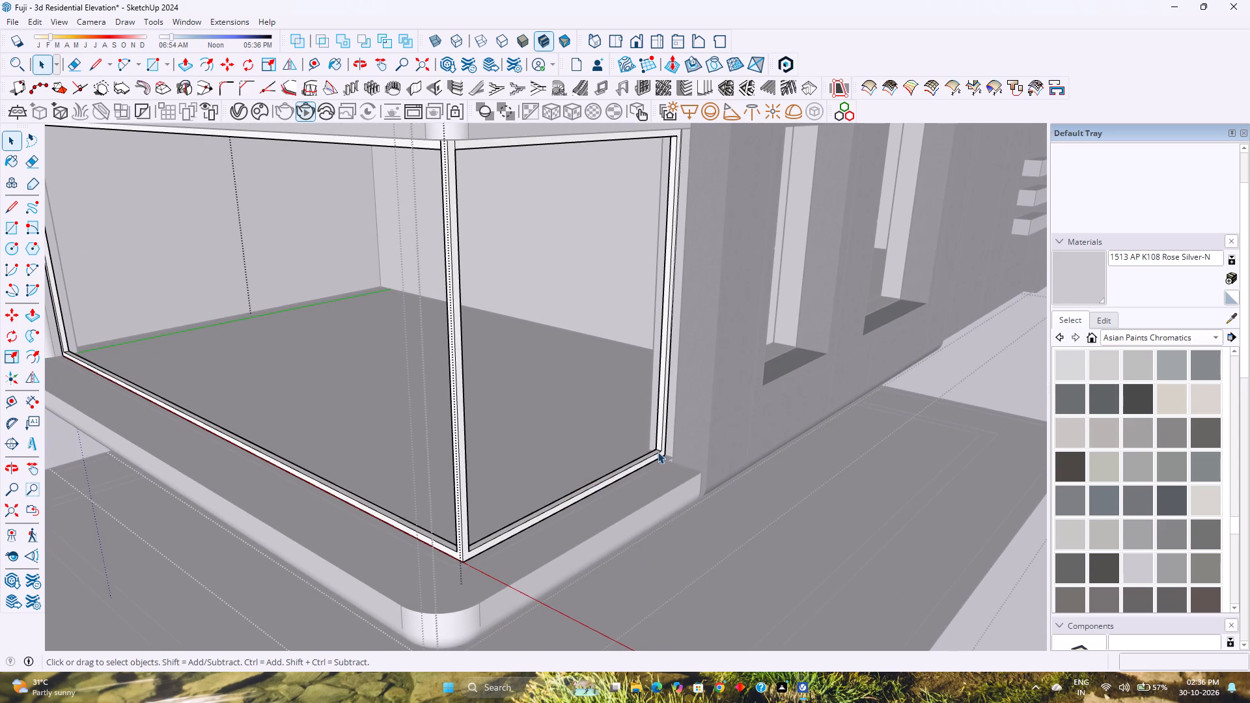
Reopen the bay frame and erase the two short vertical seams across its top rails at the outer shared corner.
key("Escape")
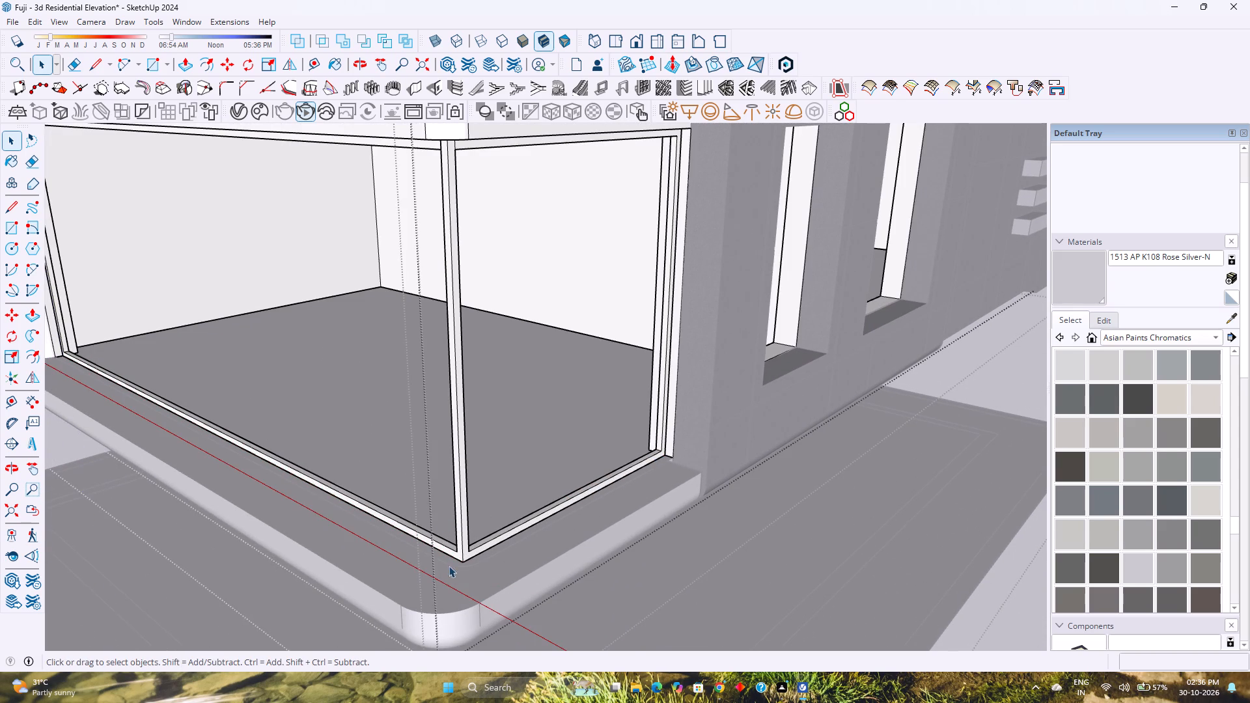
scroll(451, 557, "up", 4)
double_click(470, 556)
scroll(470, 556, "up", 3)
left_click(470, 556)
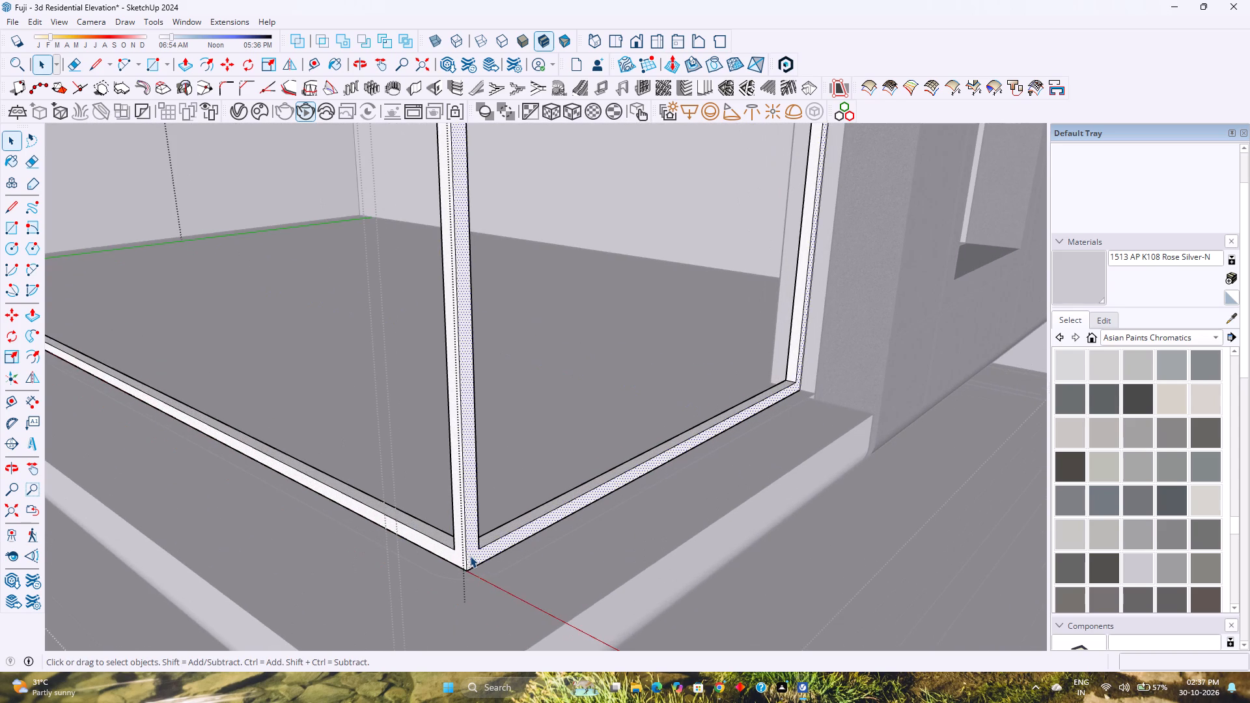
scroll(470, 556, "up", 4)
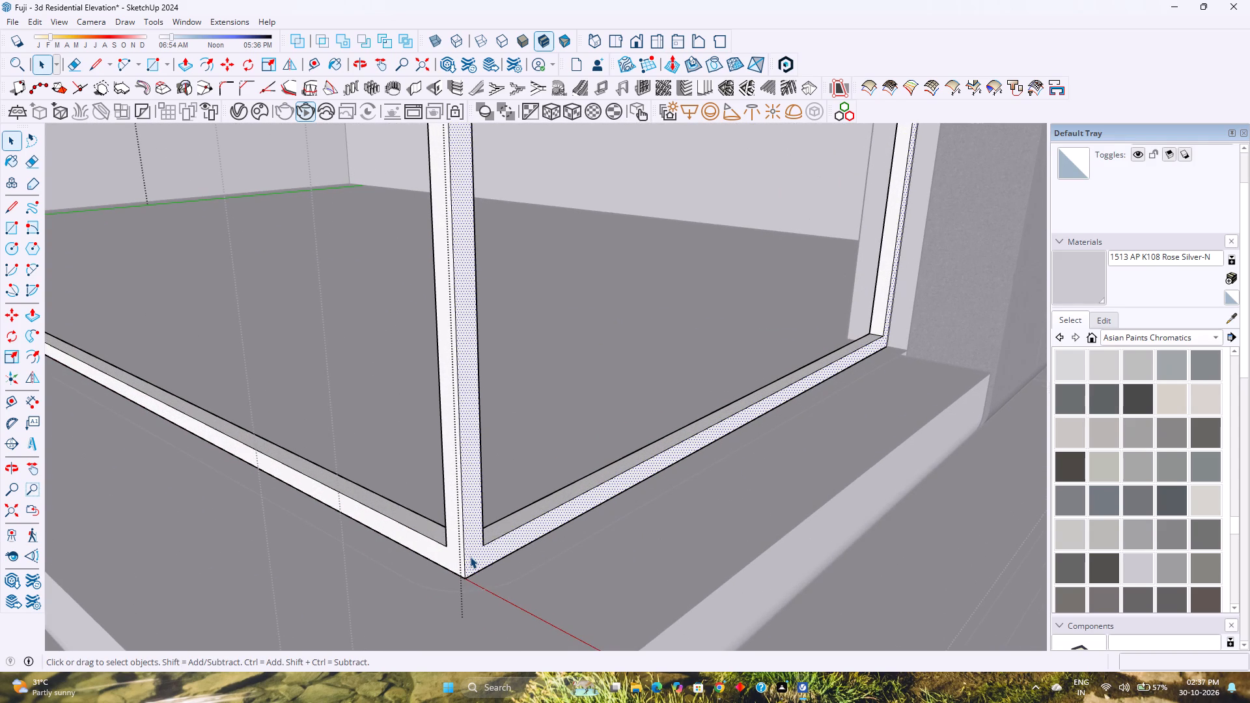
scroll(482, 547, "down", 5)
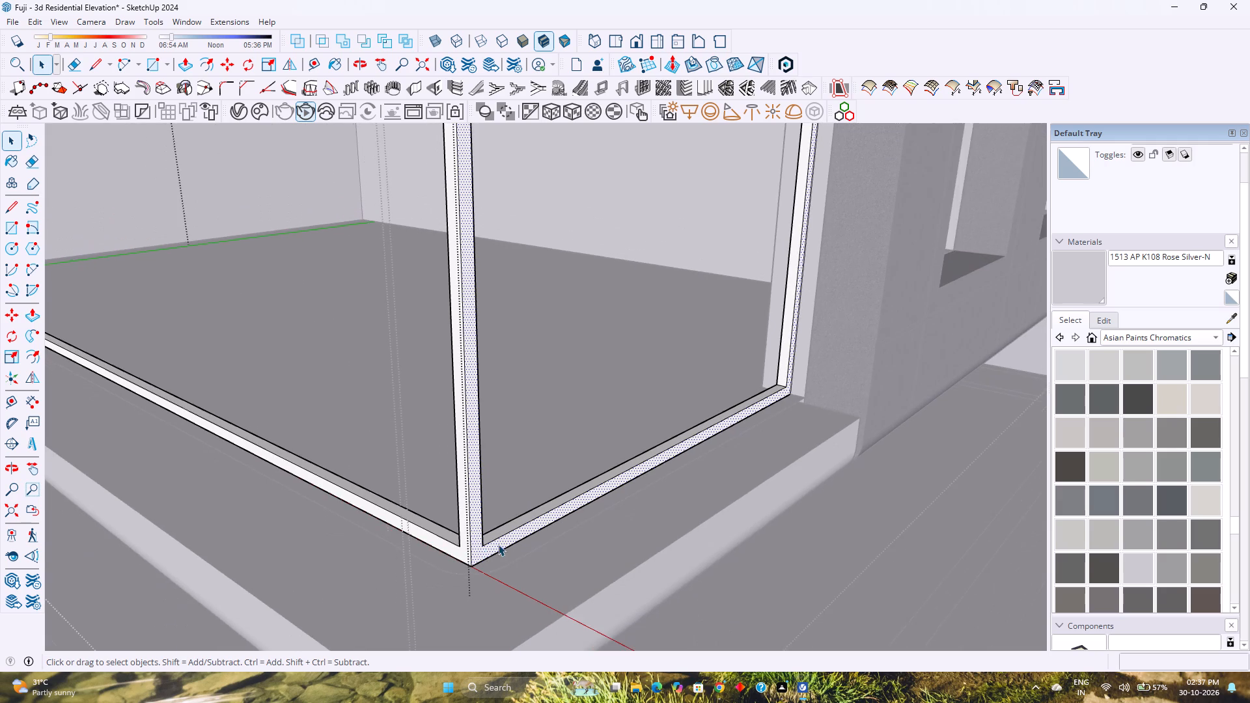
middle_click_drag(498, 544, 622, 523)
scroll(623, 519, "down", 4)
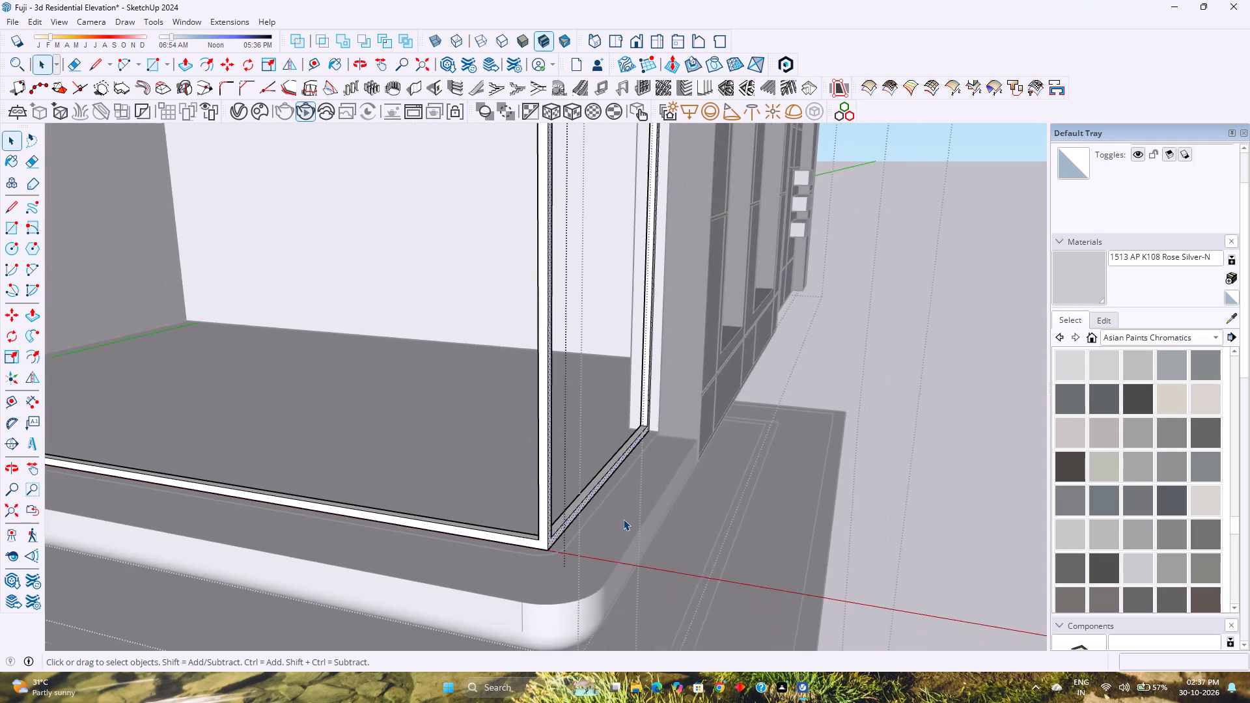
scroll(623, 519, "down", 6)
middle_click_drag(607, 508, 666, 445)
middle_click(667, 445)
scroll(613, 200, "up", 2)
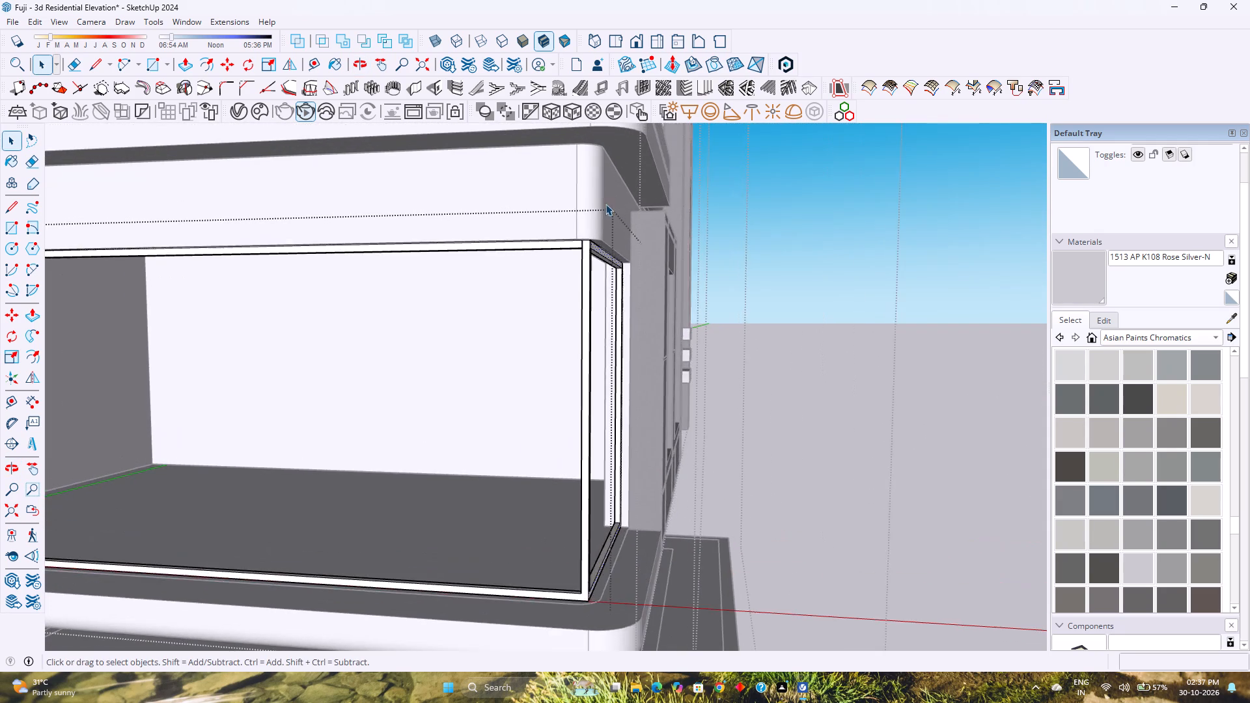
scroll(598, 225, "up", 18)
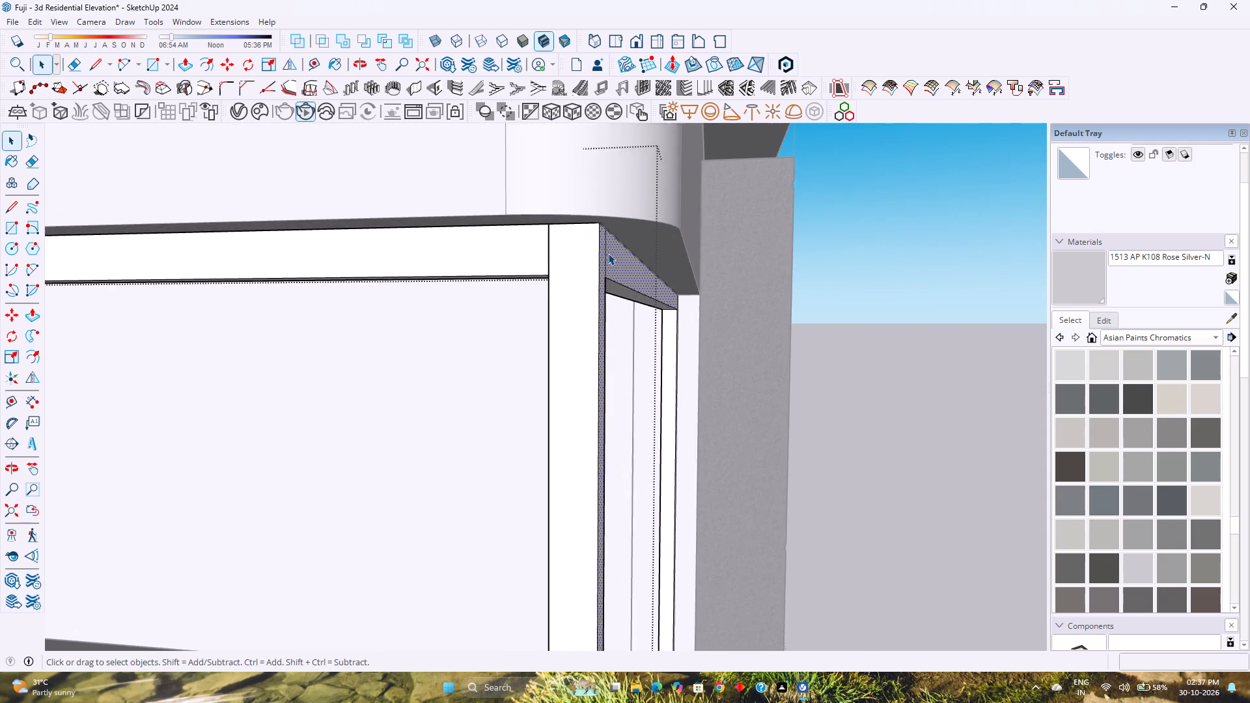
middle_click_drag(608, 253, 453, 246)
key("e")
left_click(600, 256)
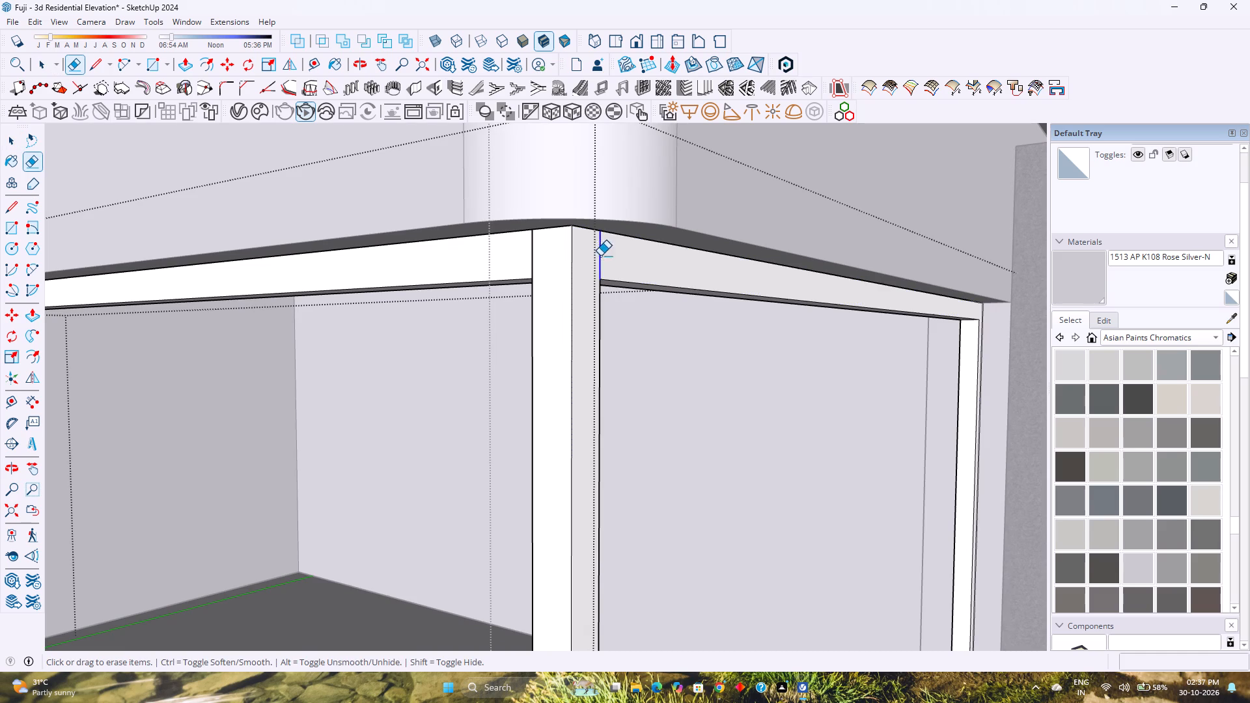
left_click(533, 247)
scroll(486, 279, "down", 3)
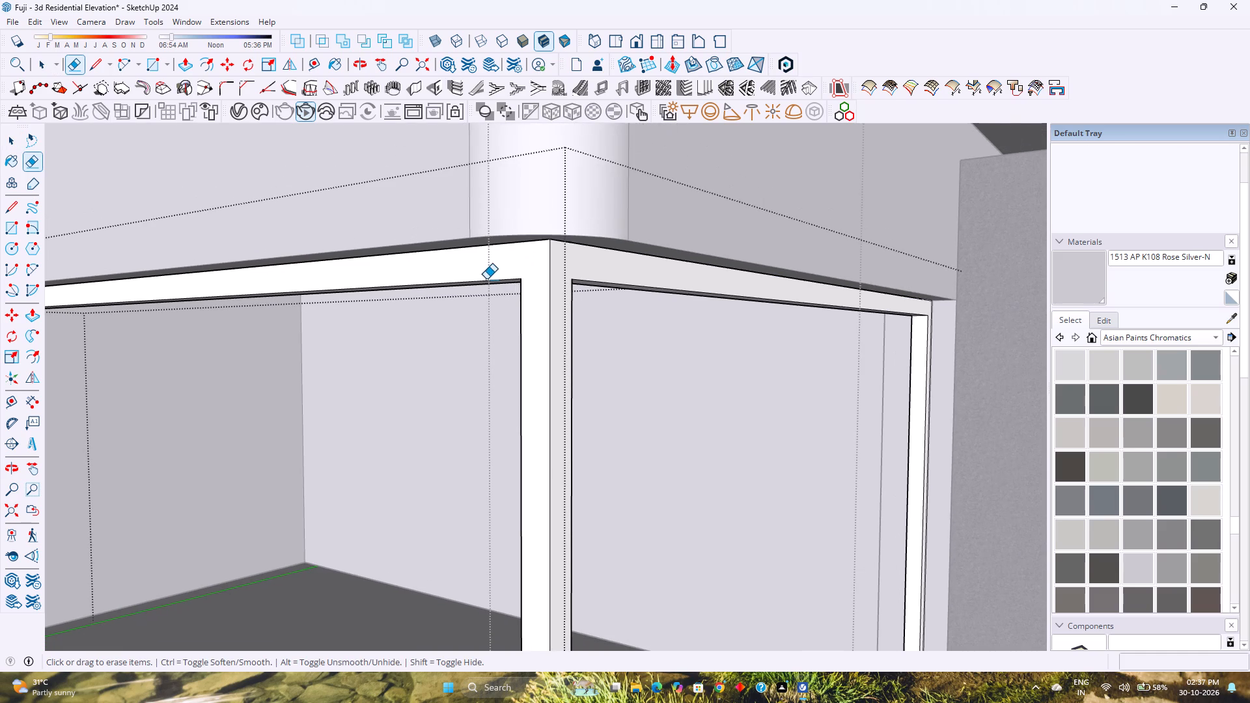
Erase the two overlapping edge segments on top of the rails at the inner shared corner.
middle_click_drag(543, 322, 920, 259)
middle_click_drag(468, 292, 625, 294)
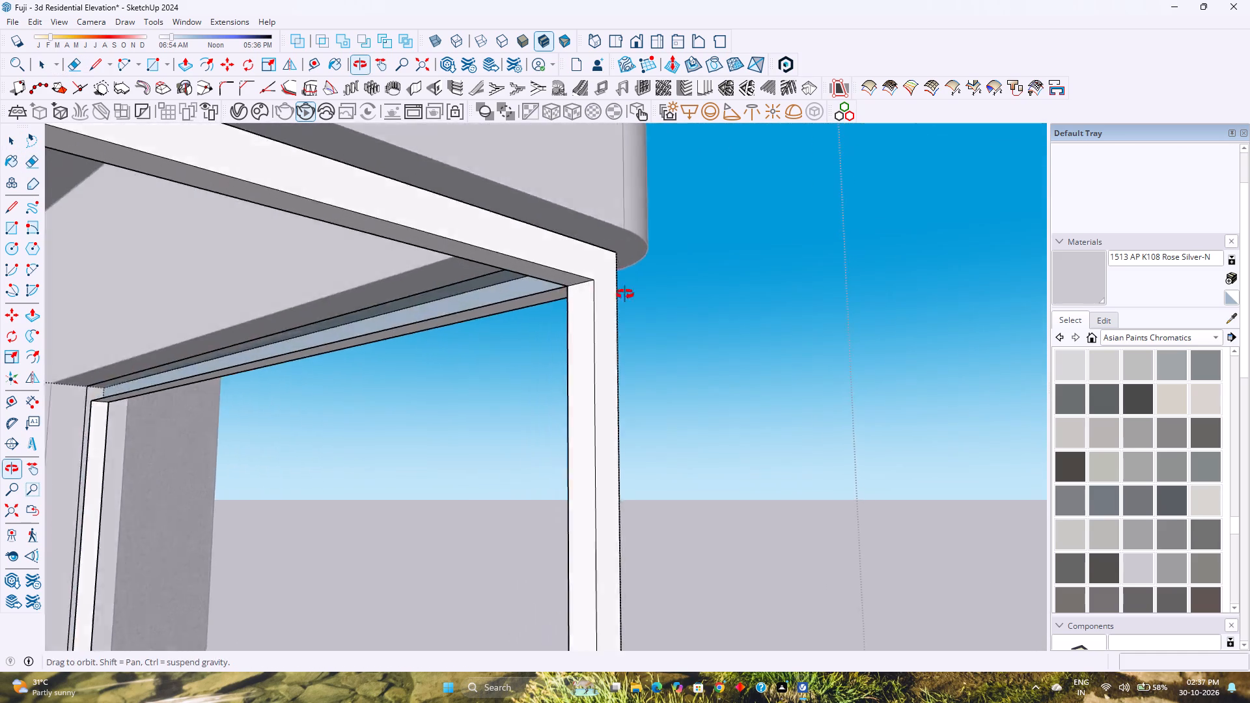
middle_click_drag(625, 294, 826, 314)
middle_click_drag(616, 310, 671, 324)
middle_click(671, 324)
middle_click_drag(665, 327, 698, 395)
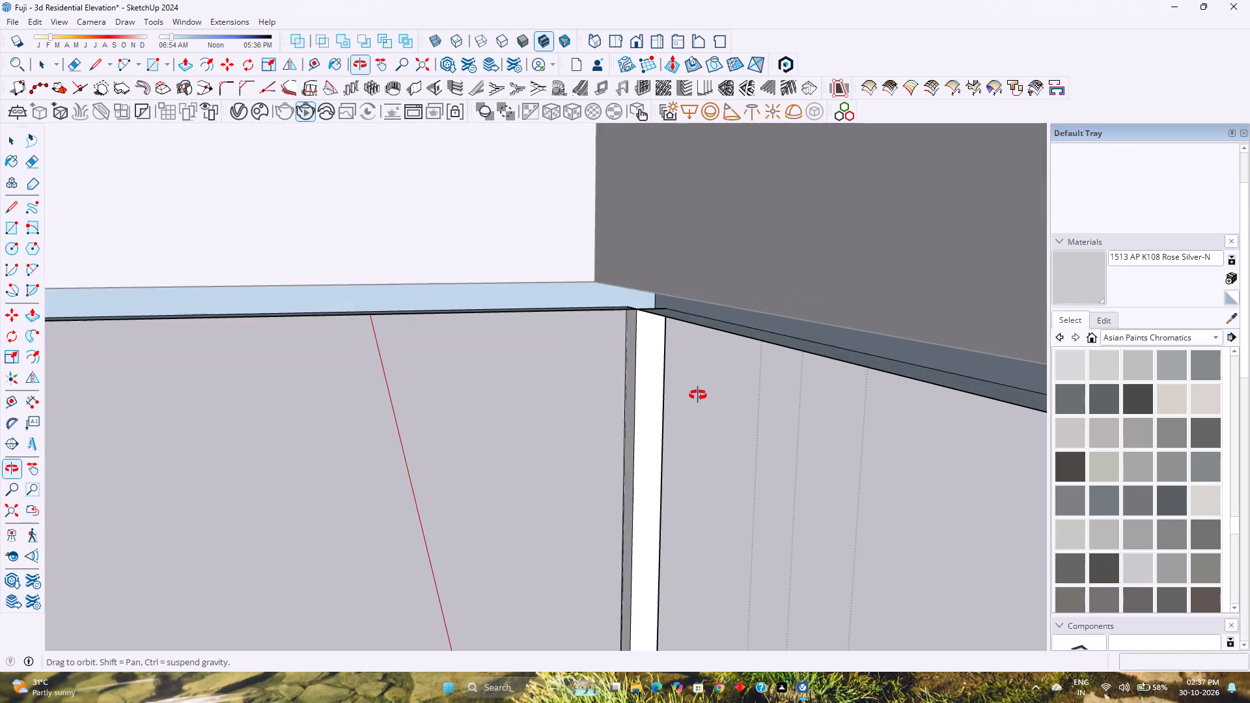
middle_click_drag(698, 395, 694, 320)
key("l")
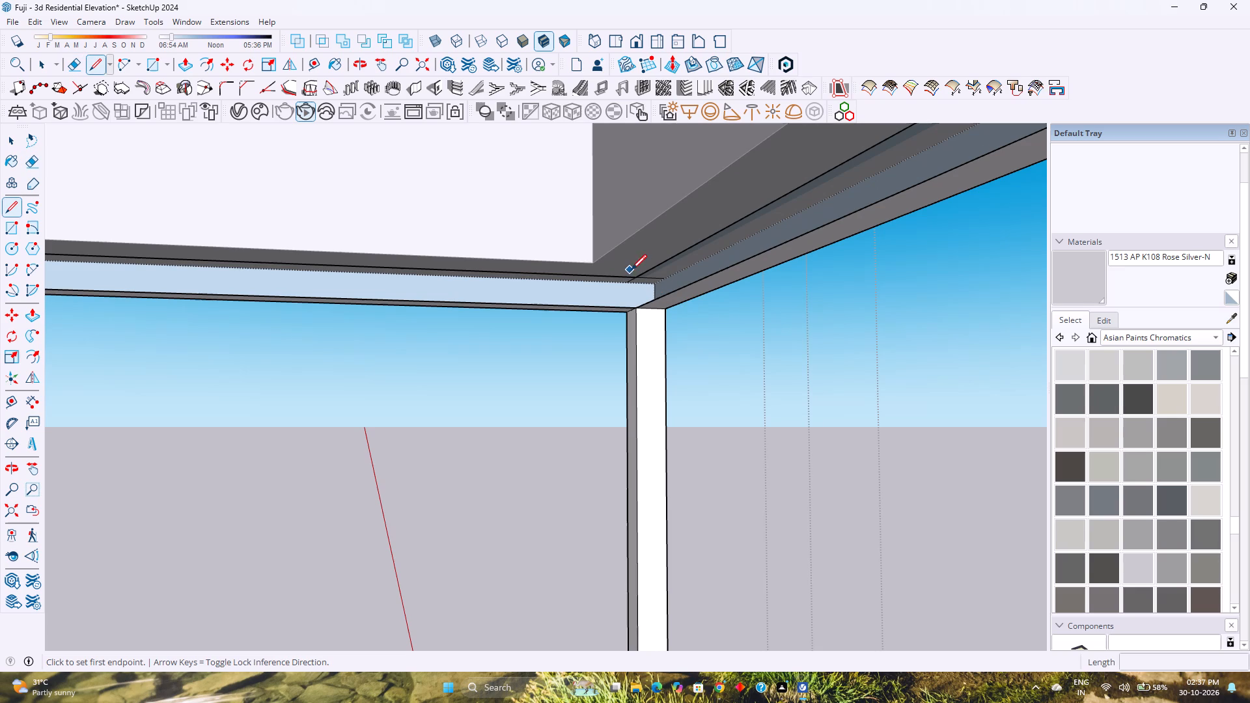
scroll(638, 298, "up", 7)
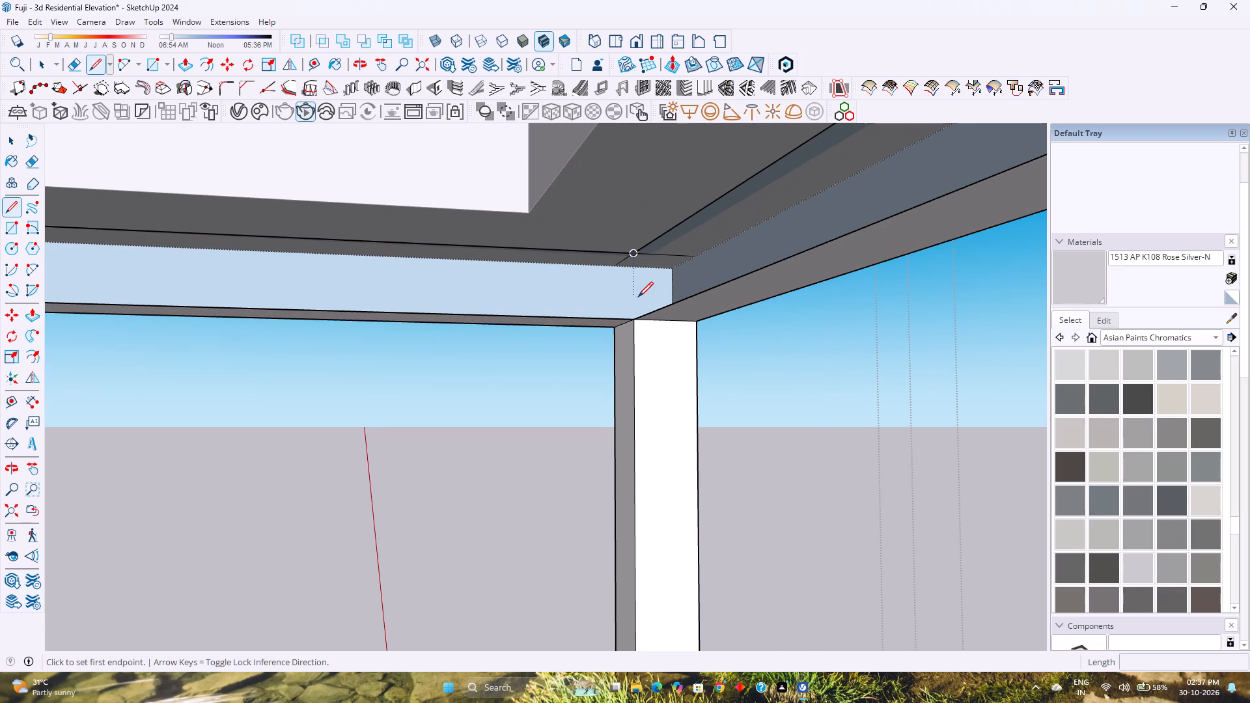
key("e")
left_click(658, 254)
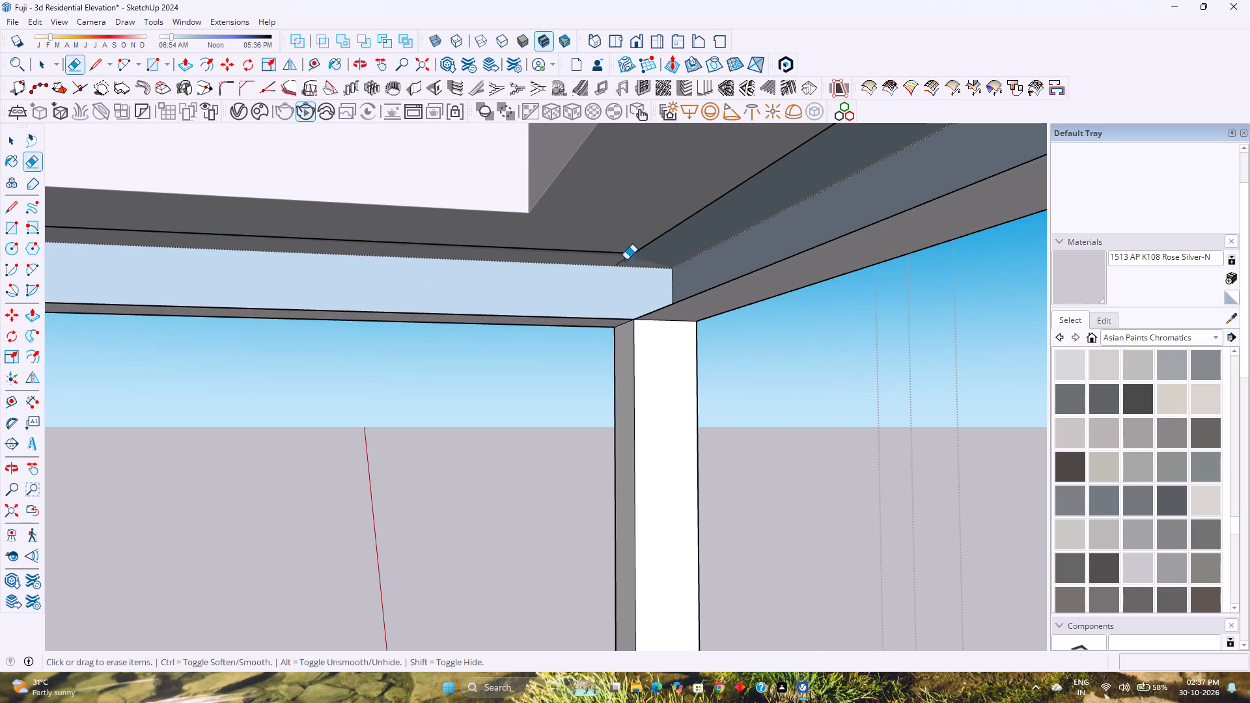
left_click(622, 259)
Draw a 2" vertical edge at the inner shared corner to close the top rails' missing inner faces.
key("l")
left_click(634, 258)
left_click(632, 322)
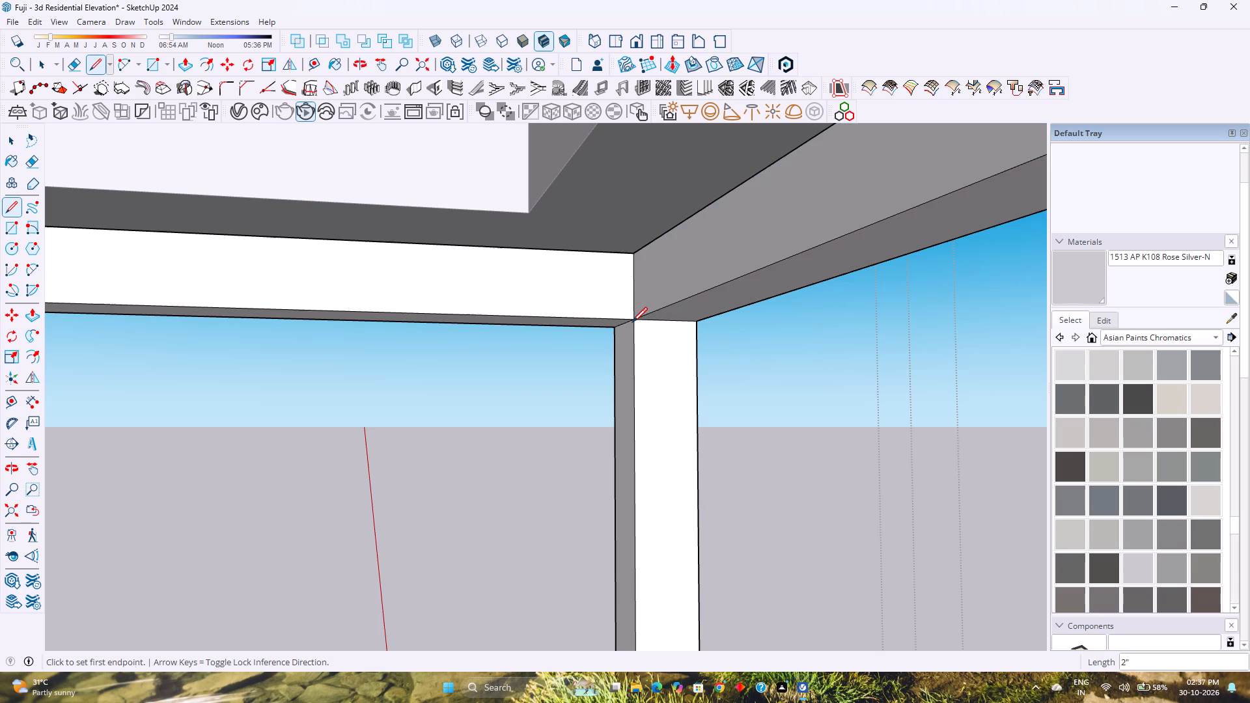
Save the model with the cleaned bay frame.
scroll(632, 320, "down", 4)
middle_click_drag(620, 327, 409, 281)
scroll(408, 279, "down", 6)
middle_click_drag(402, 285, 395, 287)
middle_click_drag(395, 287, 87, 325)
middle_click(85, 325)
scroll(273, 327, "down", 5)
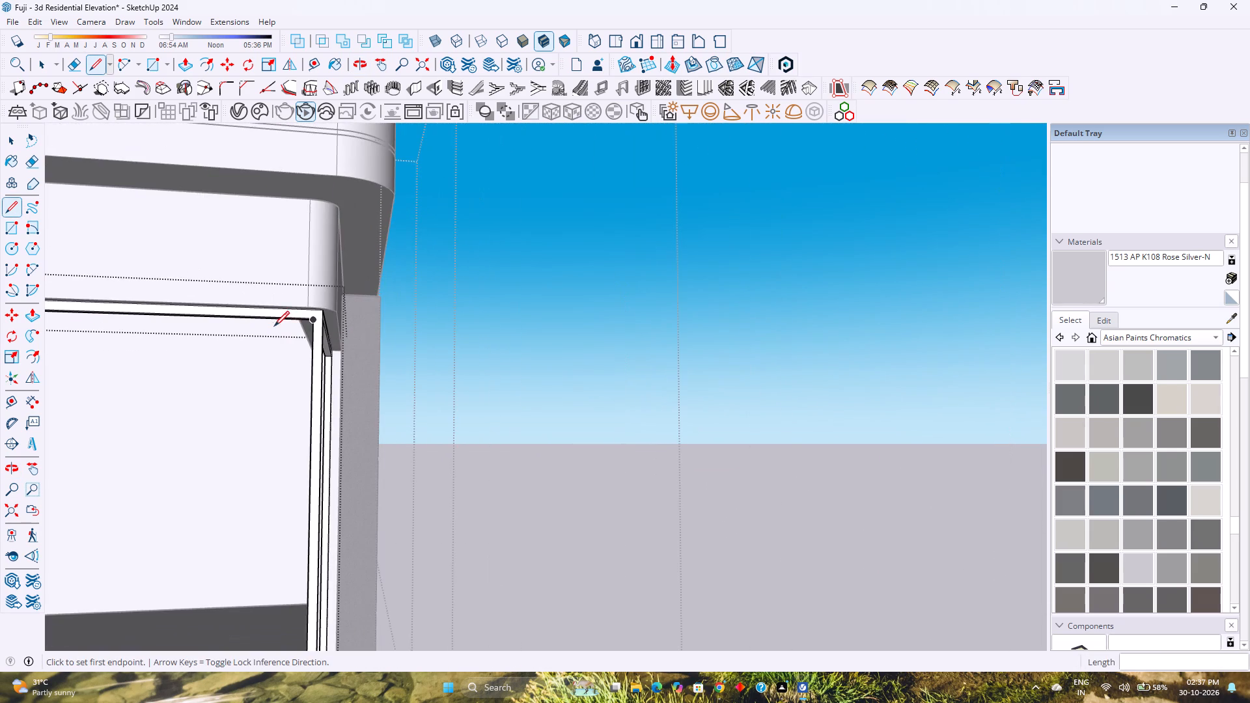
middle_click_drag(274, 326, 527, 294, "shift")
middle_click_drag(544, 292, 291, 307)
key("space")
scroll(291, 307, "down", 2)
middle_click_drag(286, 318, 333, 322, "shift")
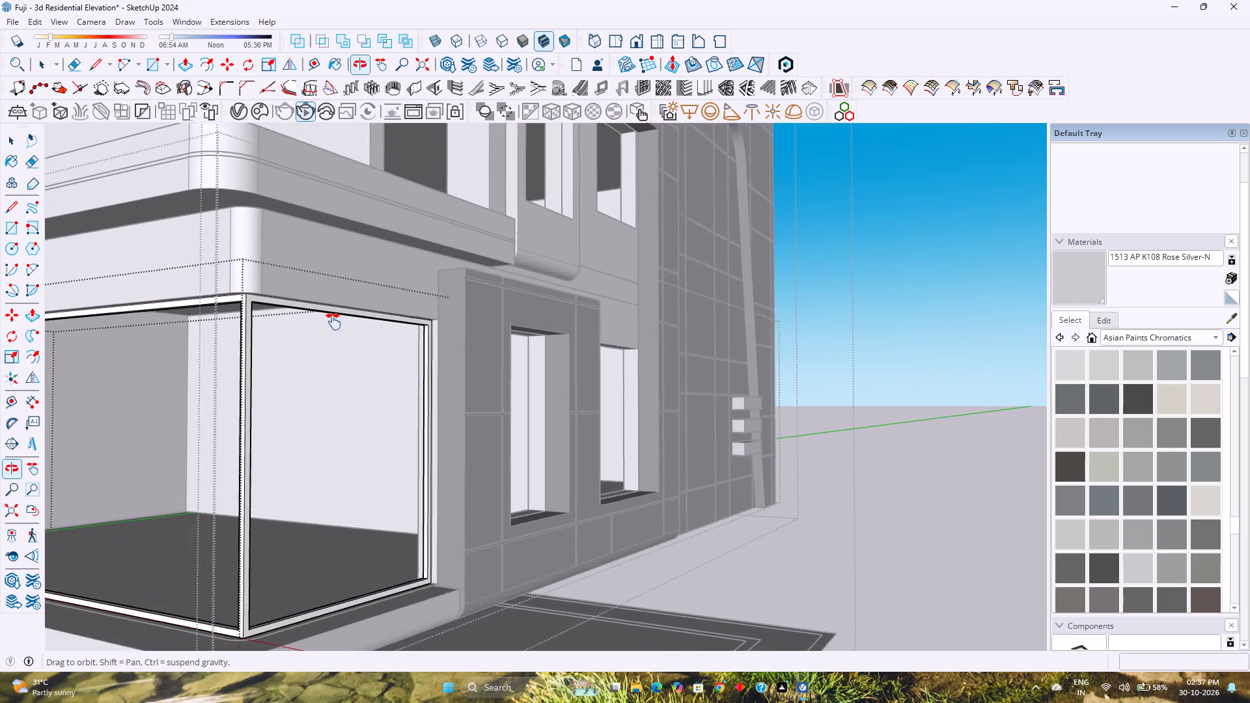
middle_click_drag(333, 322, 464, 322, "shift")
key("ctrl+s")
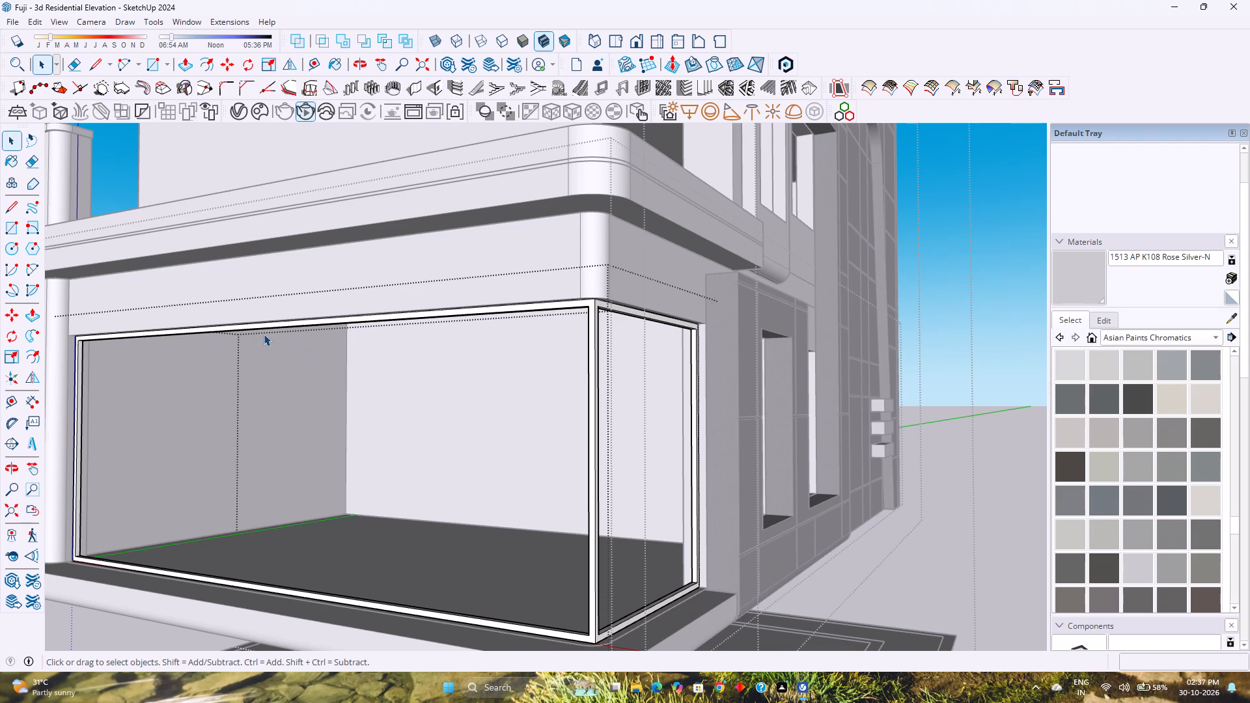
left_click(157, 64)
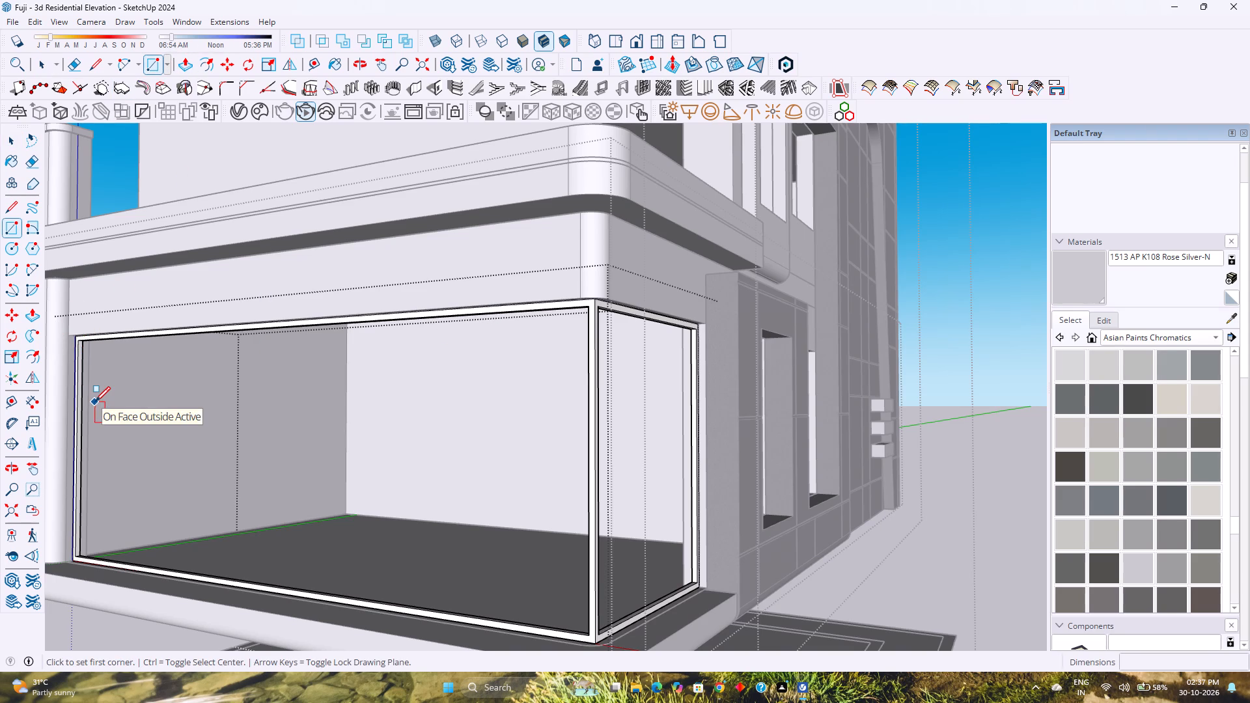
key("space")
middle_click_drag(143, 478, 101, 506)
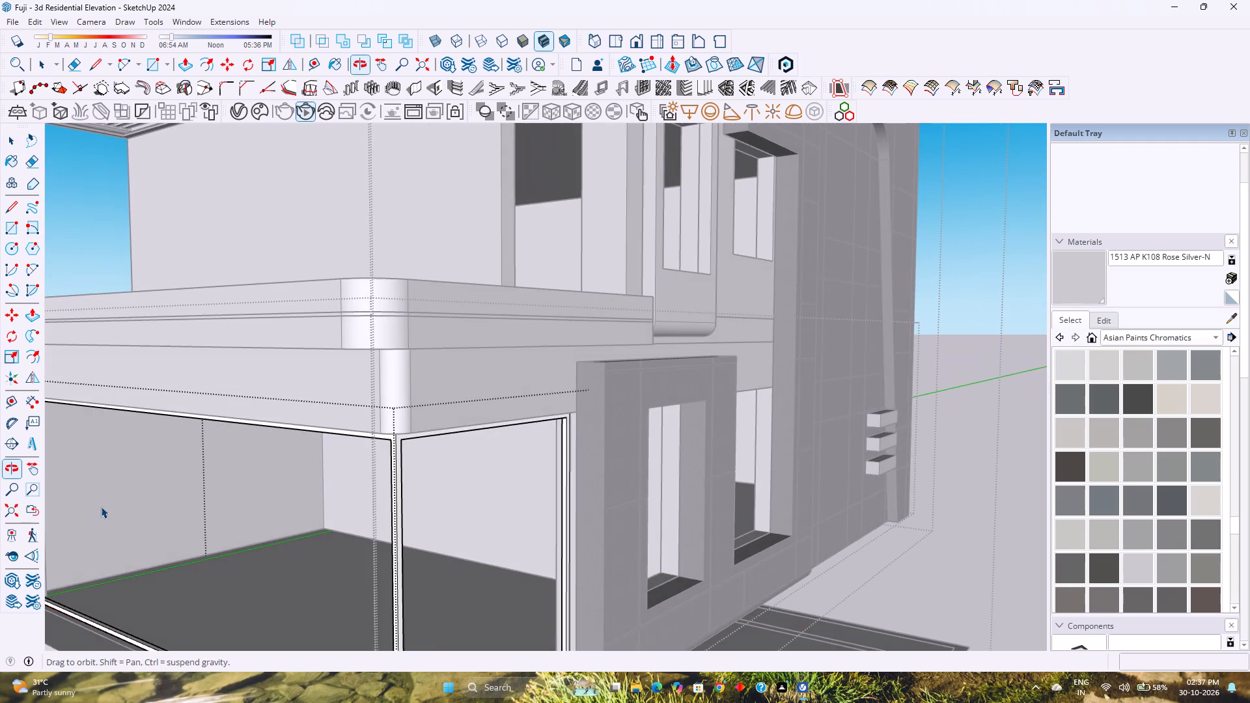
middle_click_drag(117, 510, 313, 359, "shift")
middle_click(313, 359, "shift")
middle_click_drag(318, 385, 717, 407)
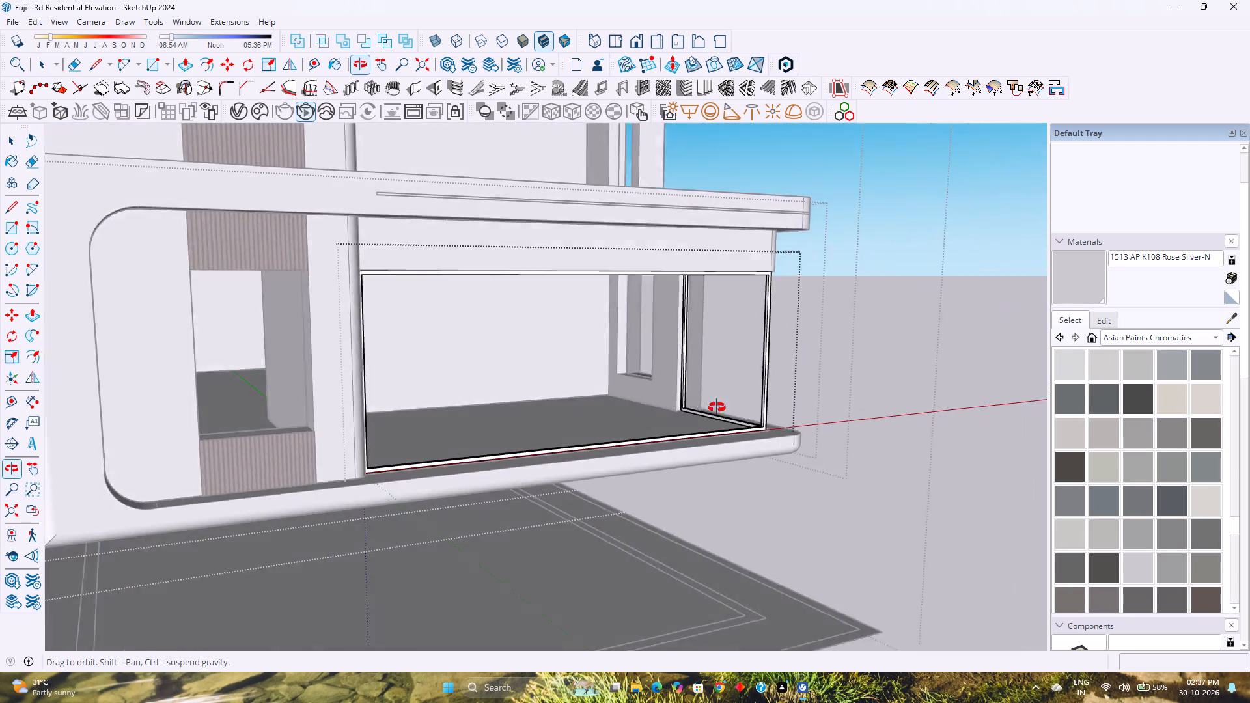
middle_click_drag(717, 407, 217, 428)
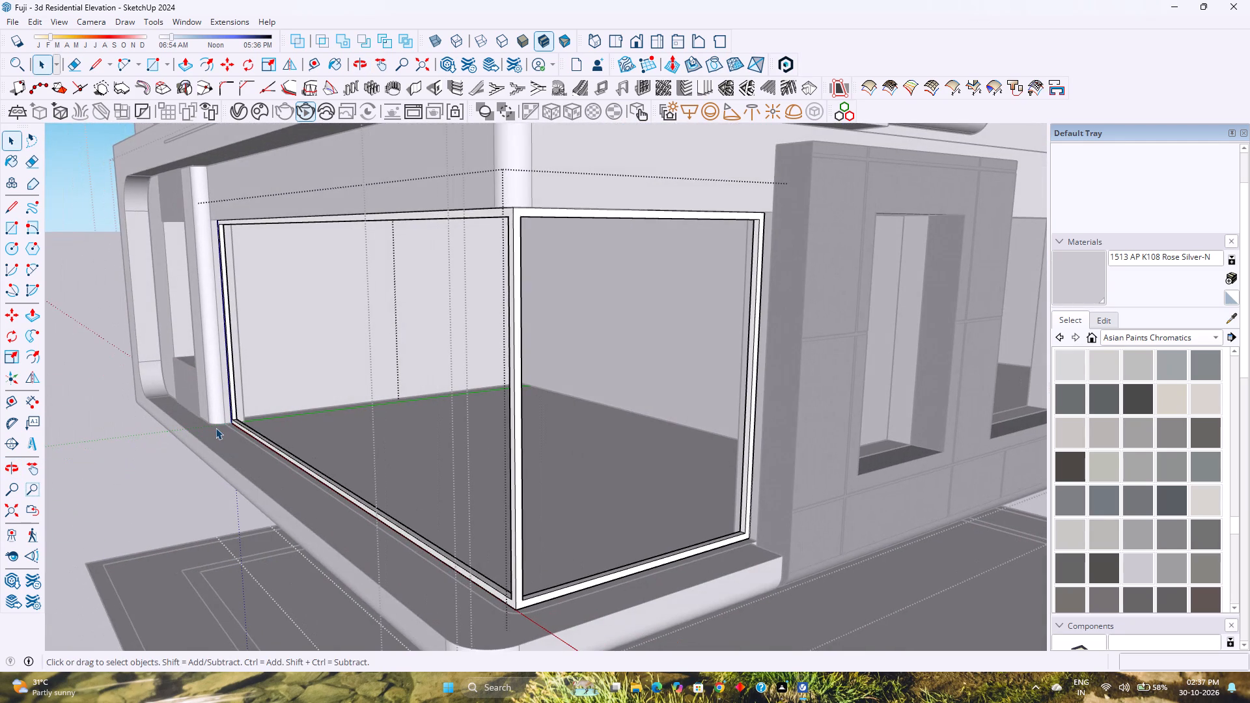
Push/Pull the outer jamb's inner face 20' 5" across to the corner post, filling the long opening of the bay frame.
scroll(194, 400, "up", 8)
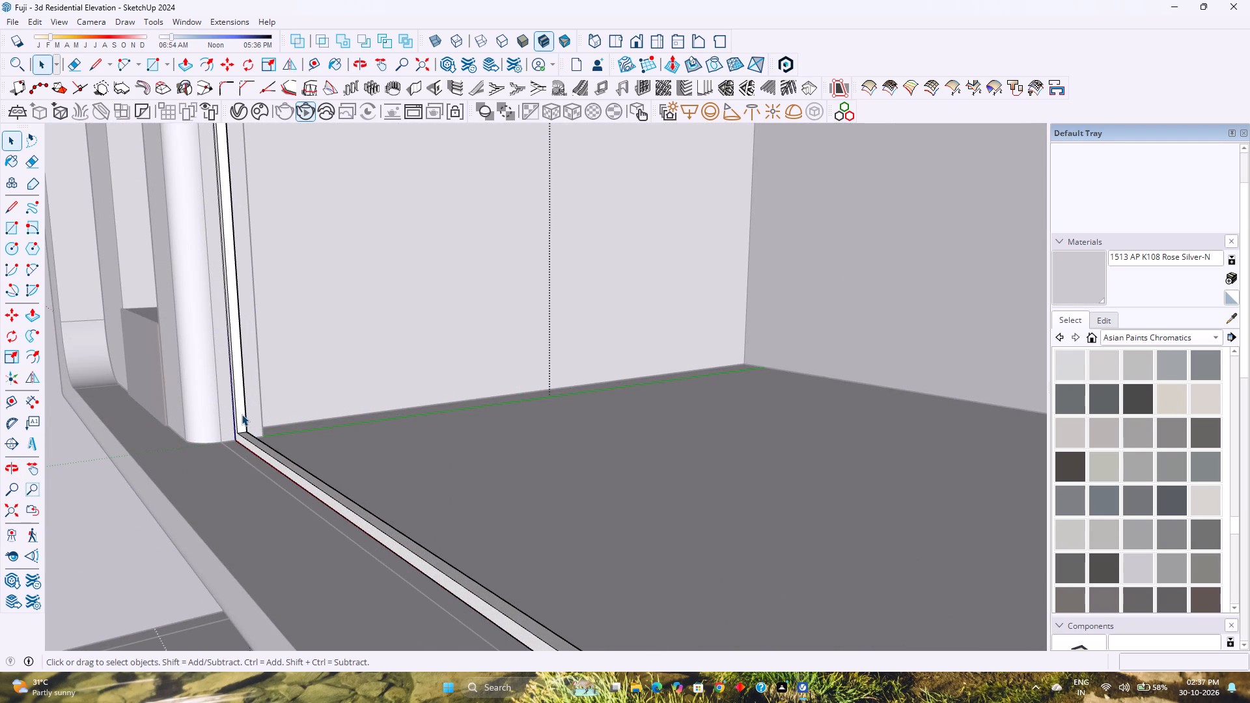
left_click(242, 414)
key("l")
key("p")
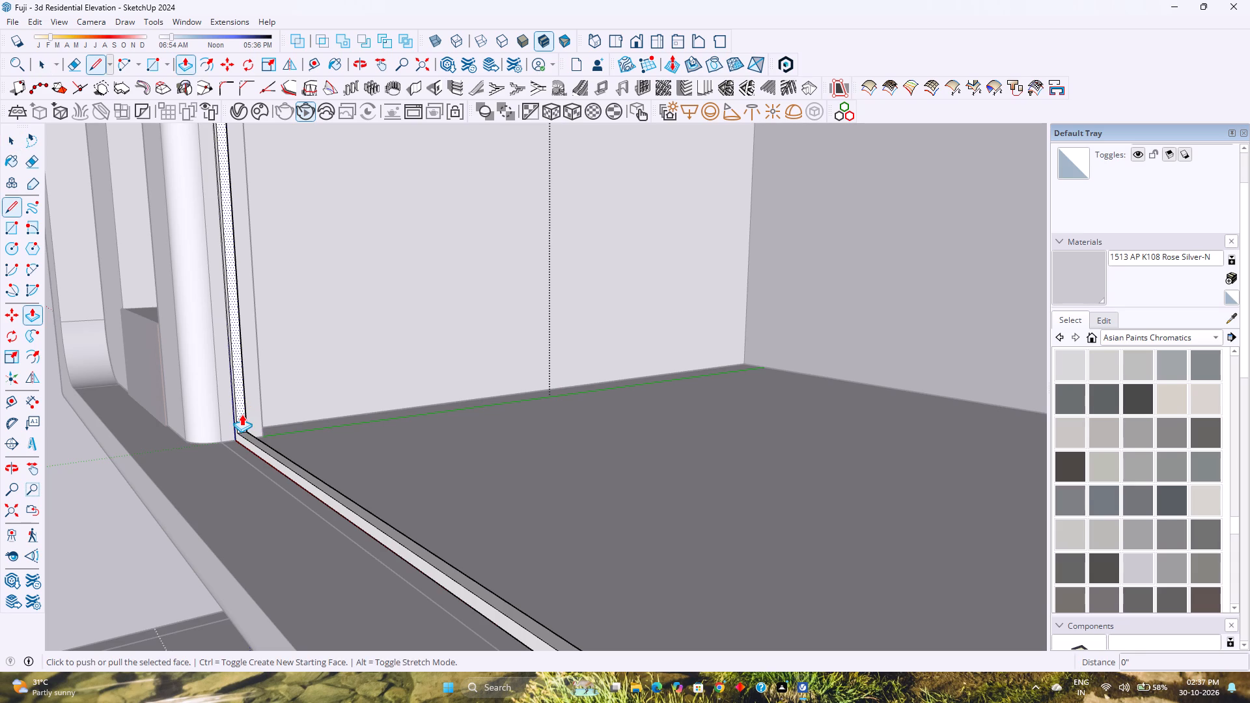
left_click(242, 414)
scroll(270, 435, "down", 13)
middle_click_drag(270, 435, 274, 437)
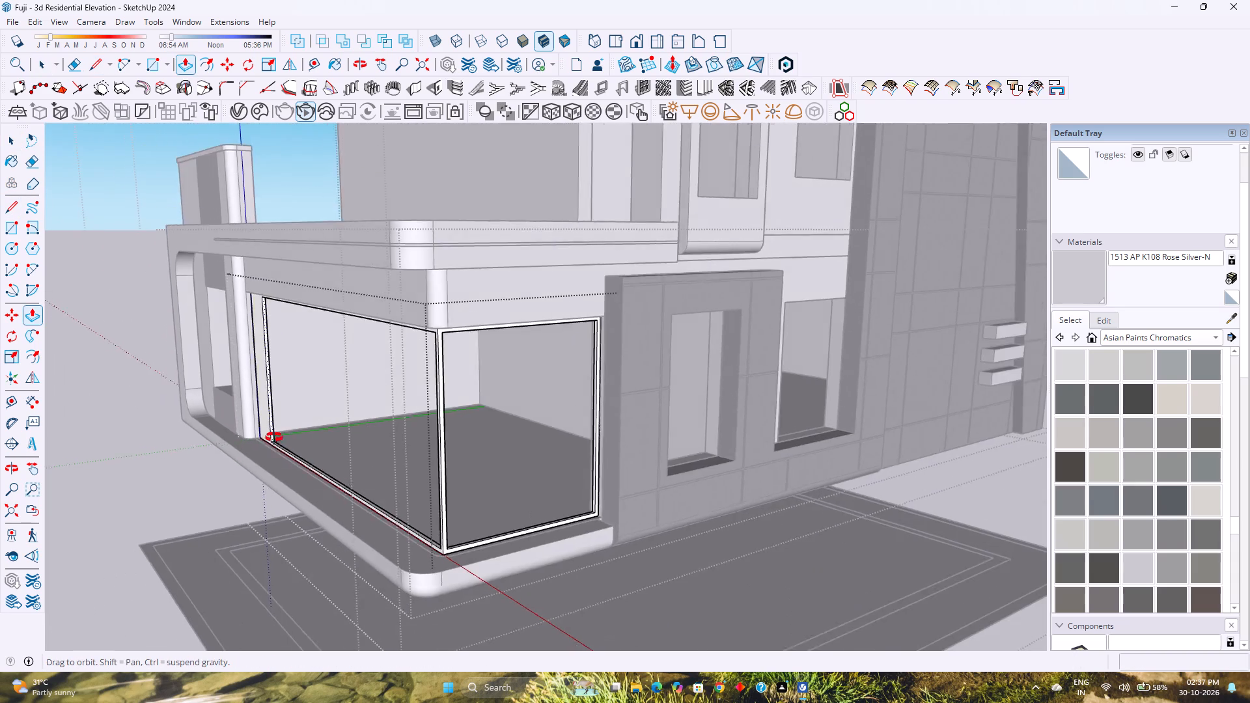
middle_click_drag(274, 437, 357, 426)
middle_click(357, 426)
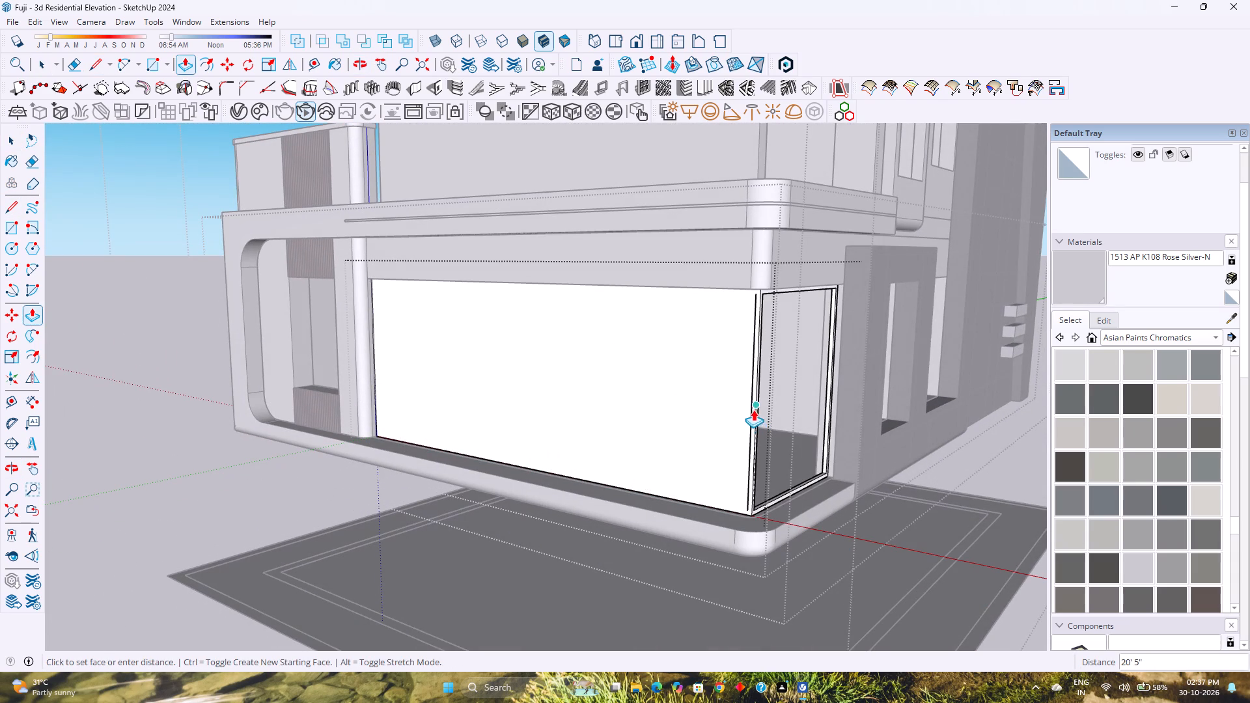
left_click(751, 403)
Push/Pull the short side's far jamb face 6' 8" to the corner post, filling the short opening of the bay frame.
middle_click_drag(762, 412, 459, 412)
middle_click(459, 412)
middle_click(458, 412)
middle_click_drag(225, 428, 311, 439)
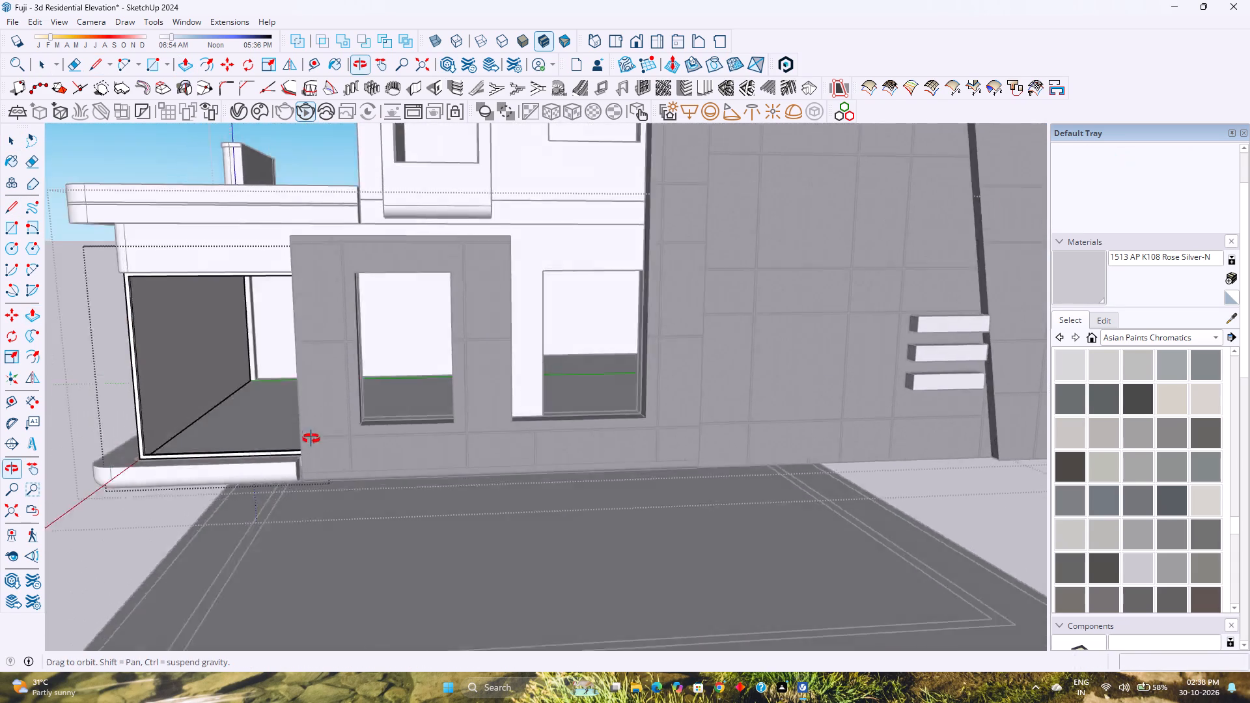
middle_click_drag(311, 439, 534, 462)
middle_click(534, 462)
middle_click_drag(710, 415, 466, 423, "shift")
middle_click(466, 423, "shift")
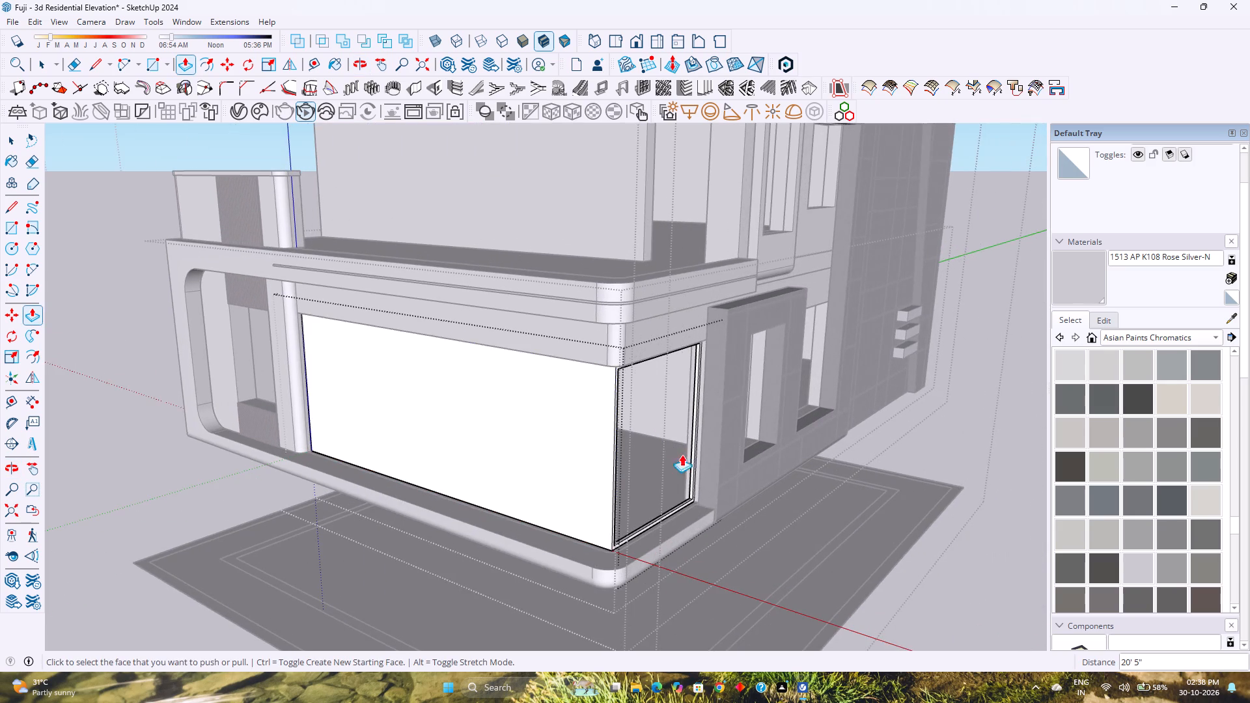
scroll(673, 492, "up", 8)
left_click(718, 458)
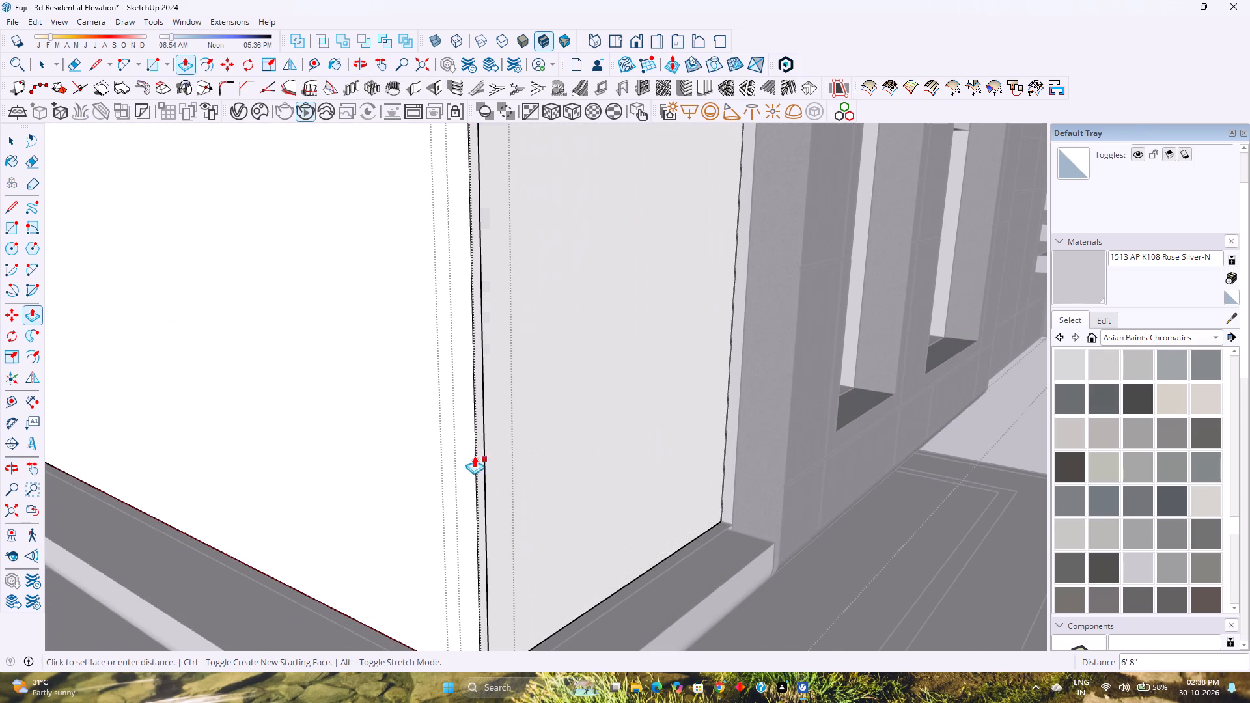
left_click(482, 432)
Place guides 2" inside the outer vertical edge, bottom edge and corner edge of the bay's long face.
scroll(482, 432, "down", 9)
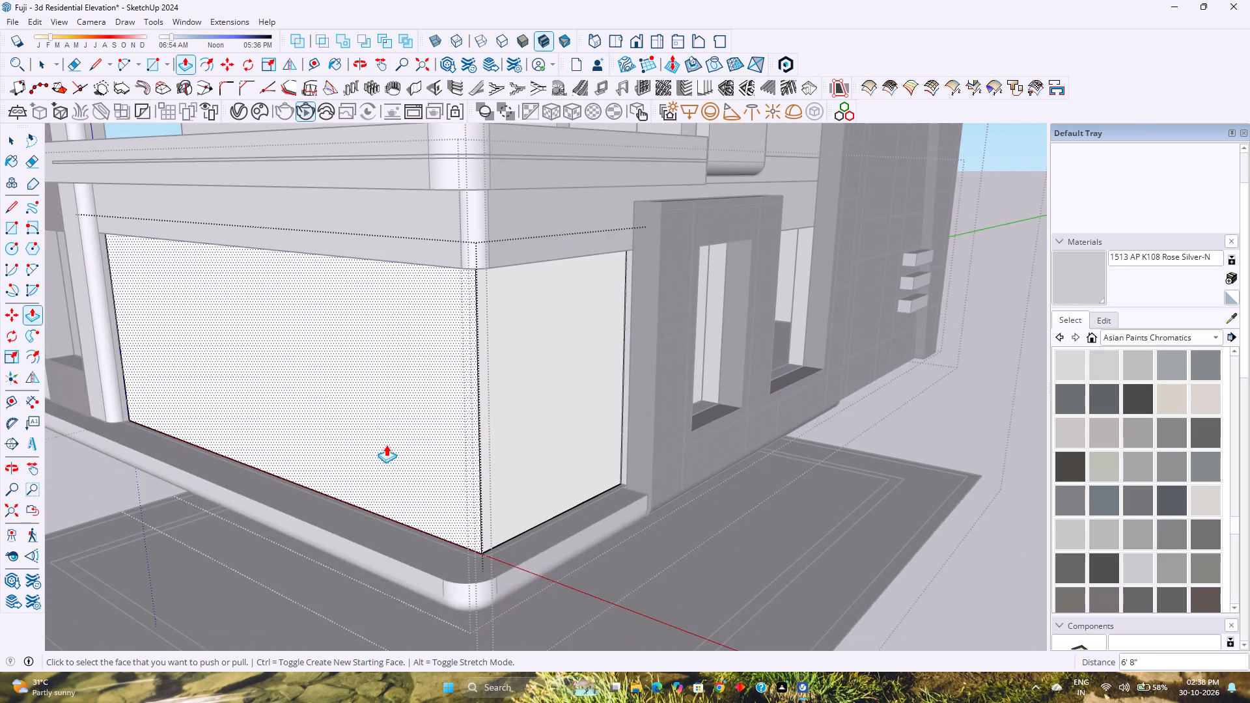
middle_click_drag(365, 446, 367, 474, "shift")
middle_click_drag(363, 467, 476, 409)
middle_click(478, 408)
scroll(454, 404, "up", 4)
scroll(454, 404, "down", 4)
middle_click_drag(446, 407, 480, 376)
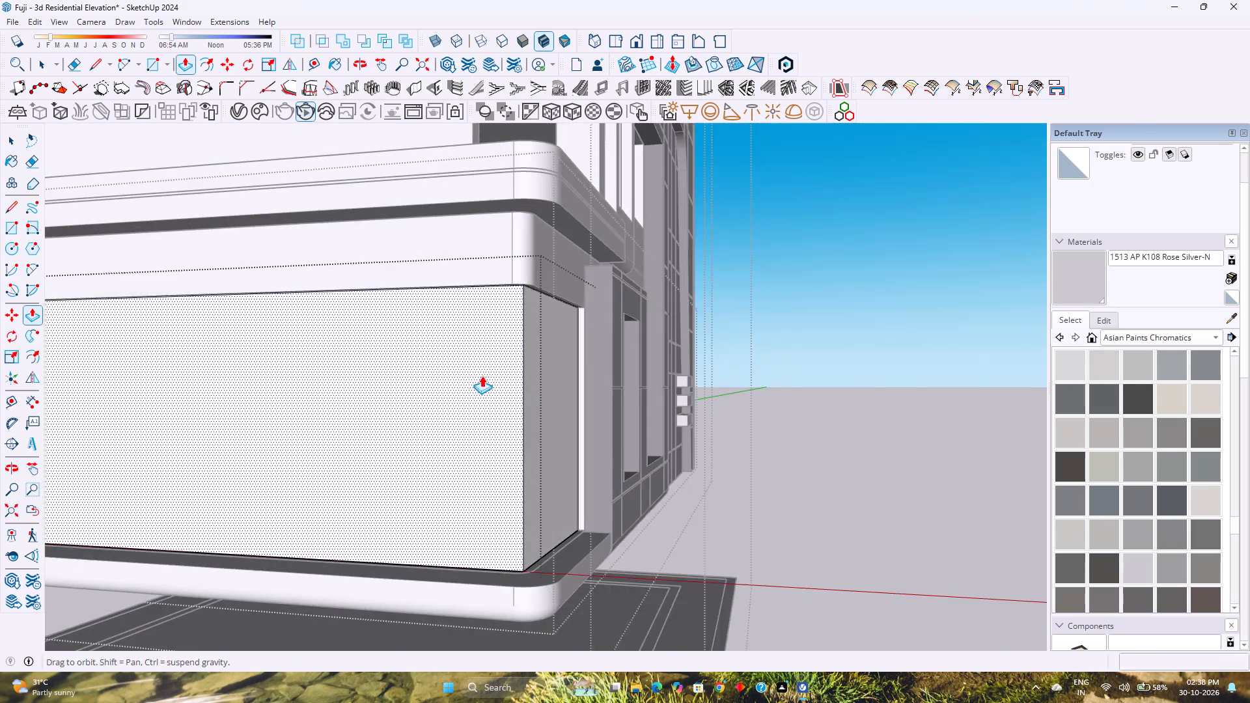
scroll(512, 361, "down", 4)
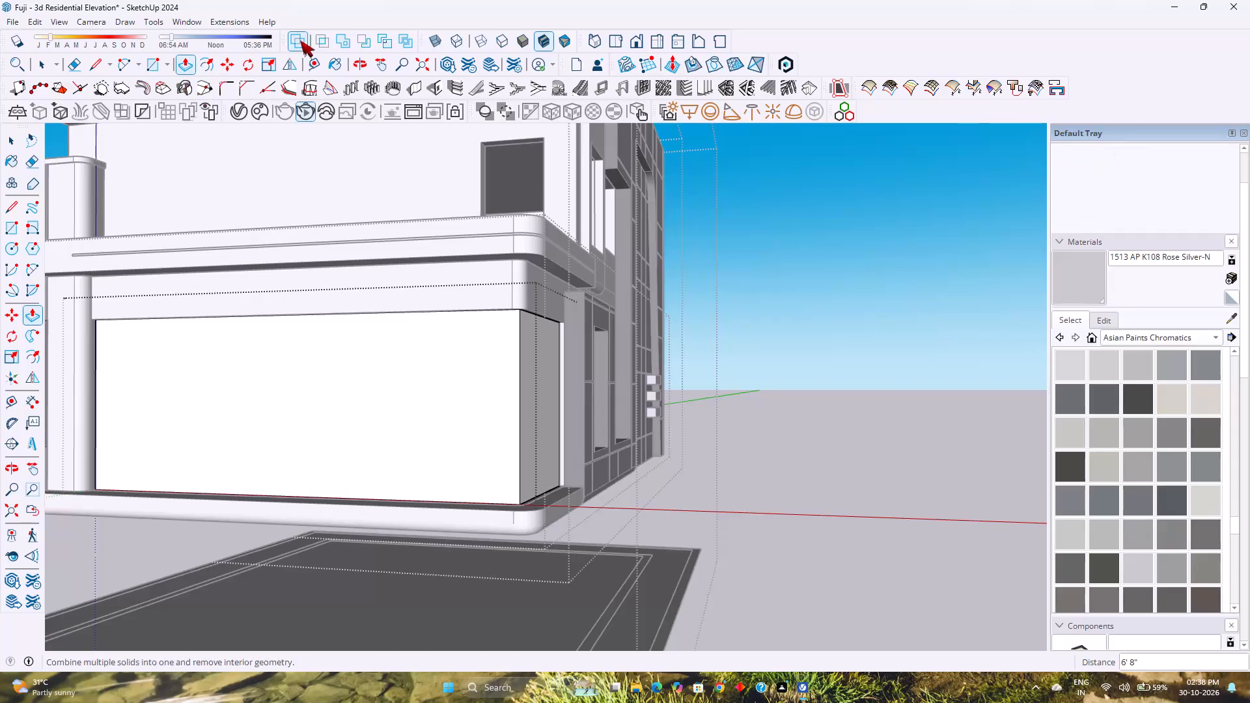
left_click(307, 57)
left_click(97, 415)
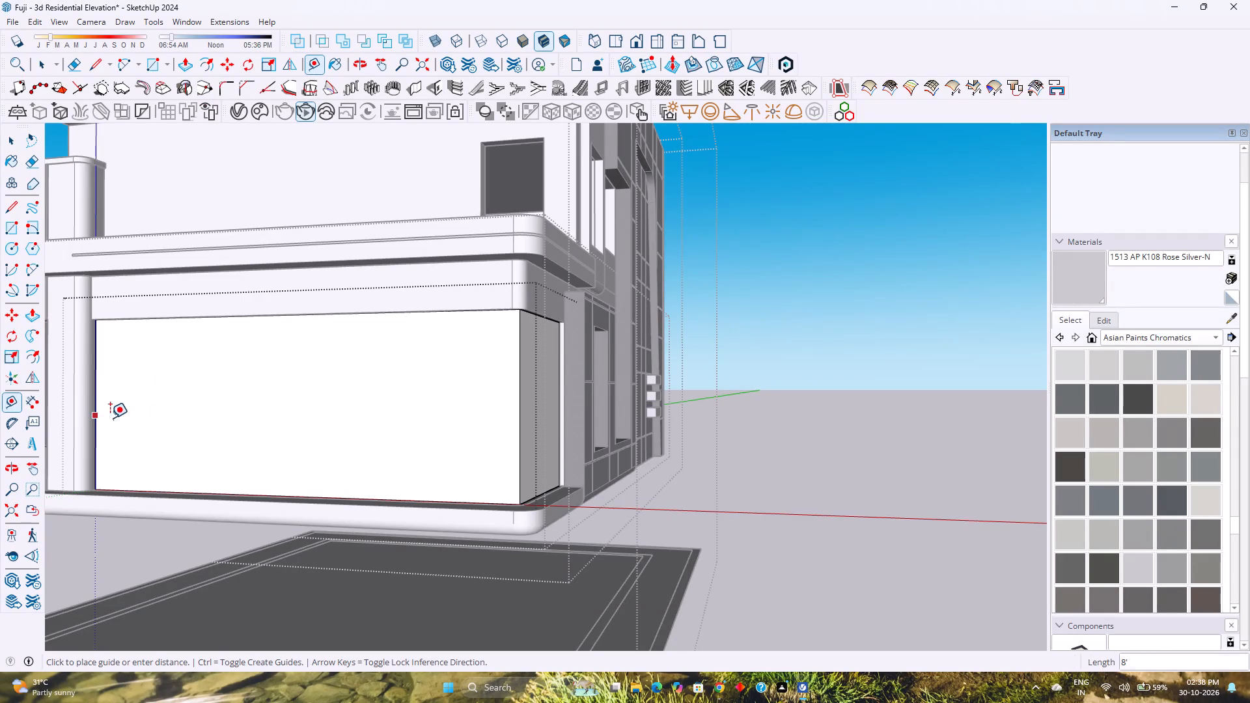
key("2")
key("Return")
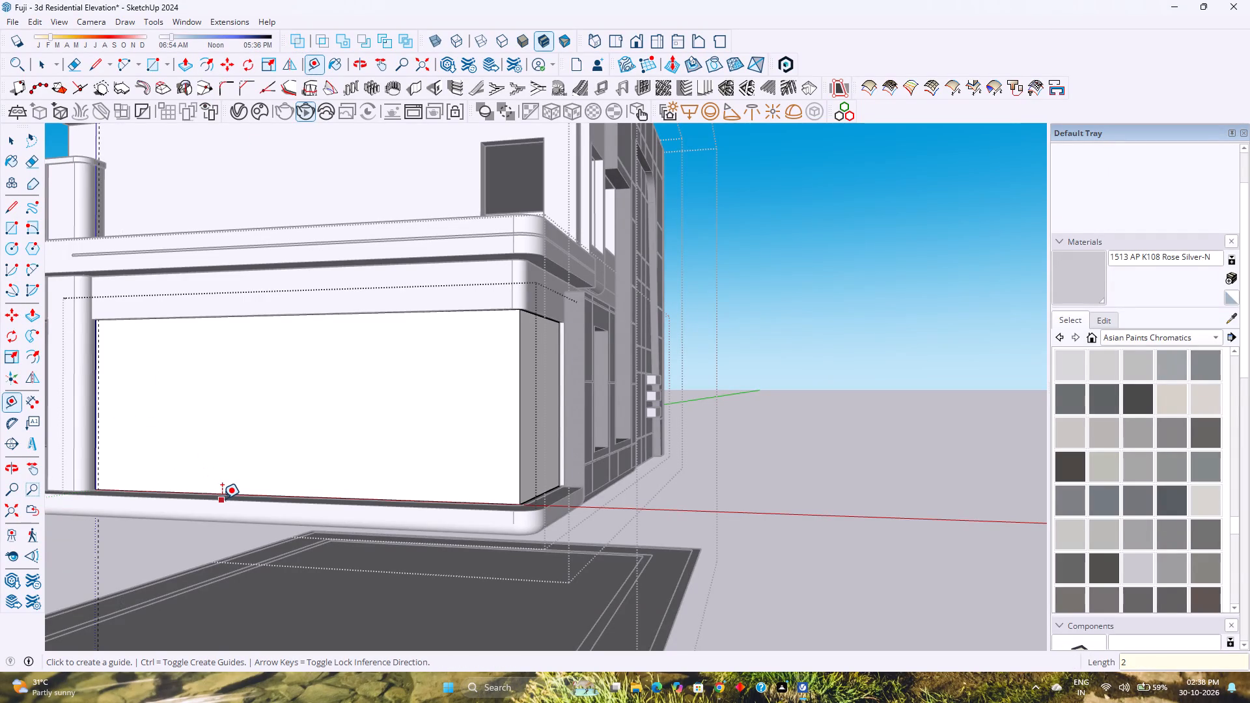
scroll(224, 491, "up", 3)
middle_click_drag(224, 491, 210, 515)
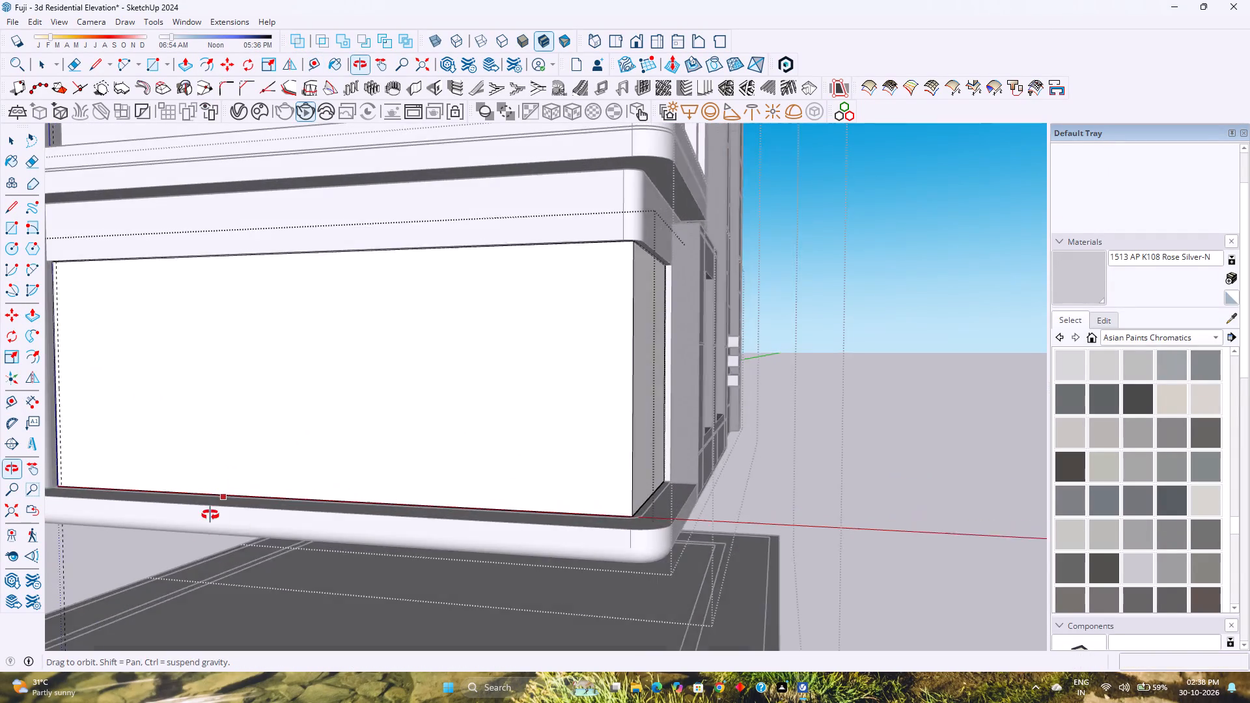
middle_click_drag(210, 515, 203, 531)
left_click(232, 492)
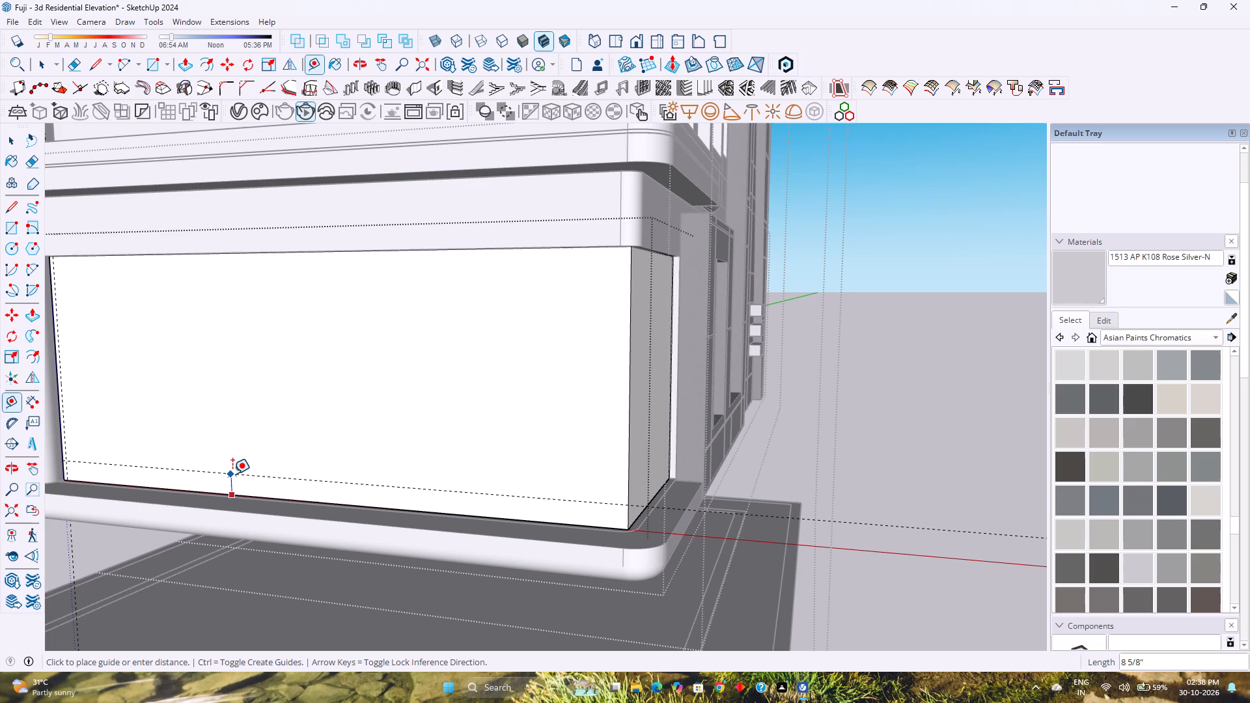
key("2")
key("Return")
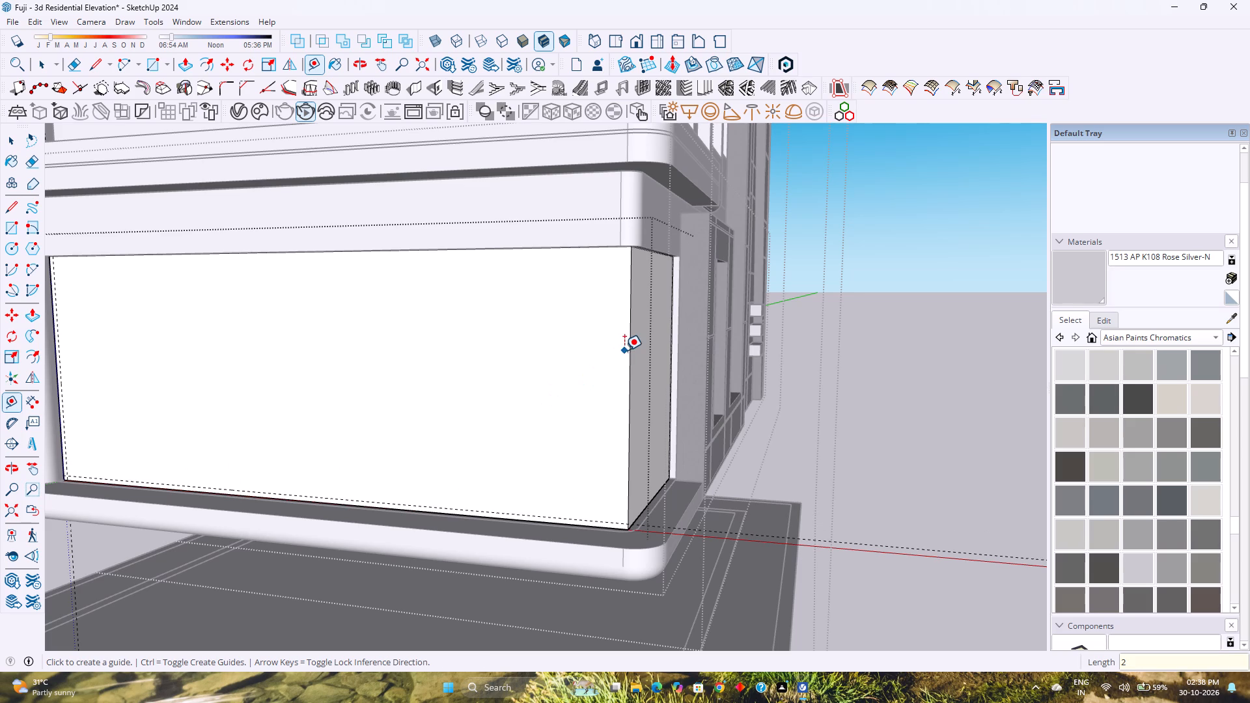
left_click(630, 348)
key("2")
key("Return")
Place guides 2" inside both vertical edges and the bottom edge of the bay's short face.
middle_click_drag(628, 369, 236, 432)
middle_click_drag(229, 433, 223, 434)
middle_click_drag(212, 437, 196, 444)
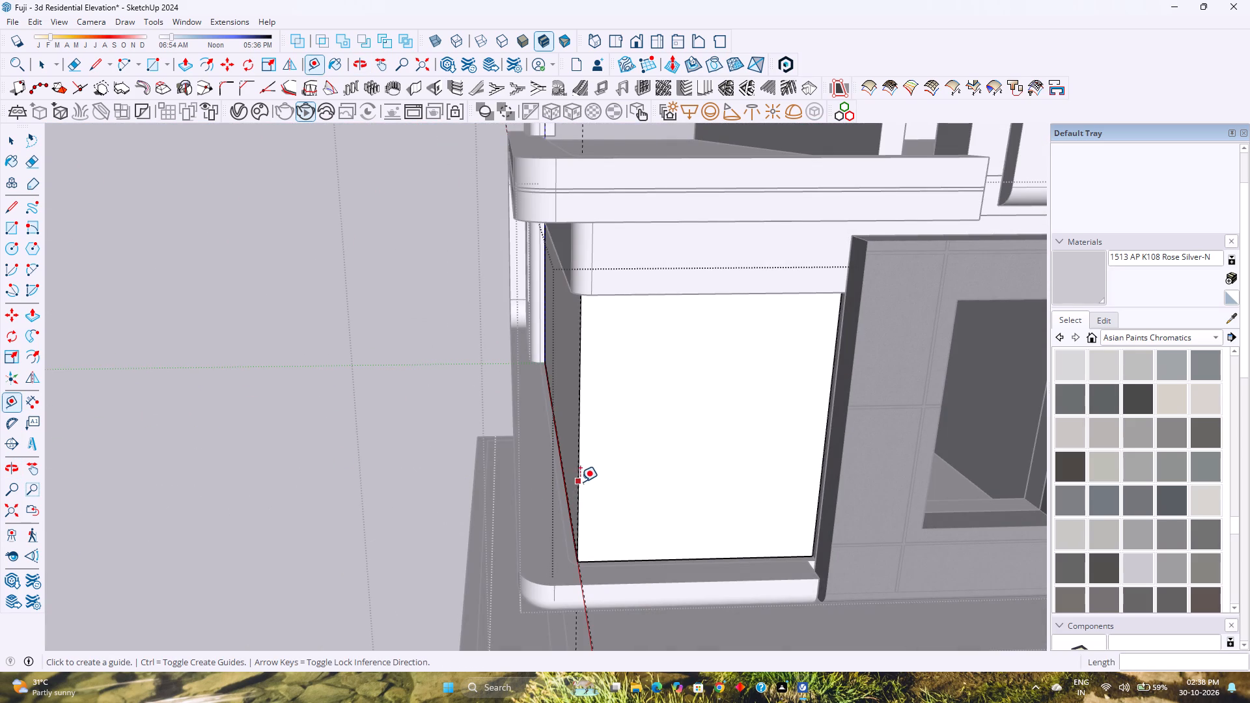
left_click(580, 482)
key("2")
key("Return")
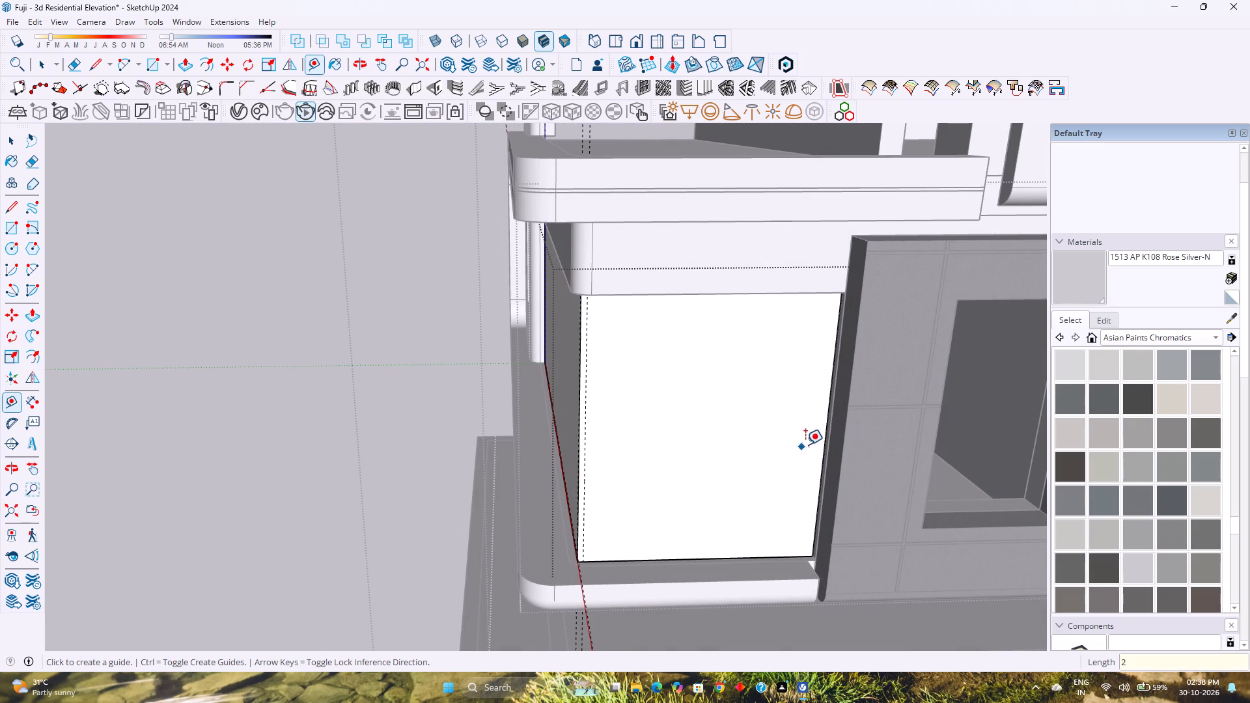
left_click(824, 424)
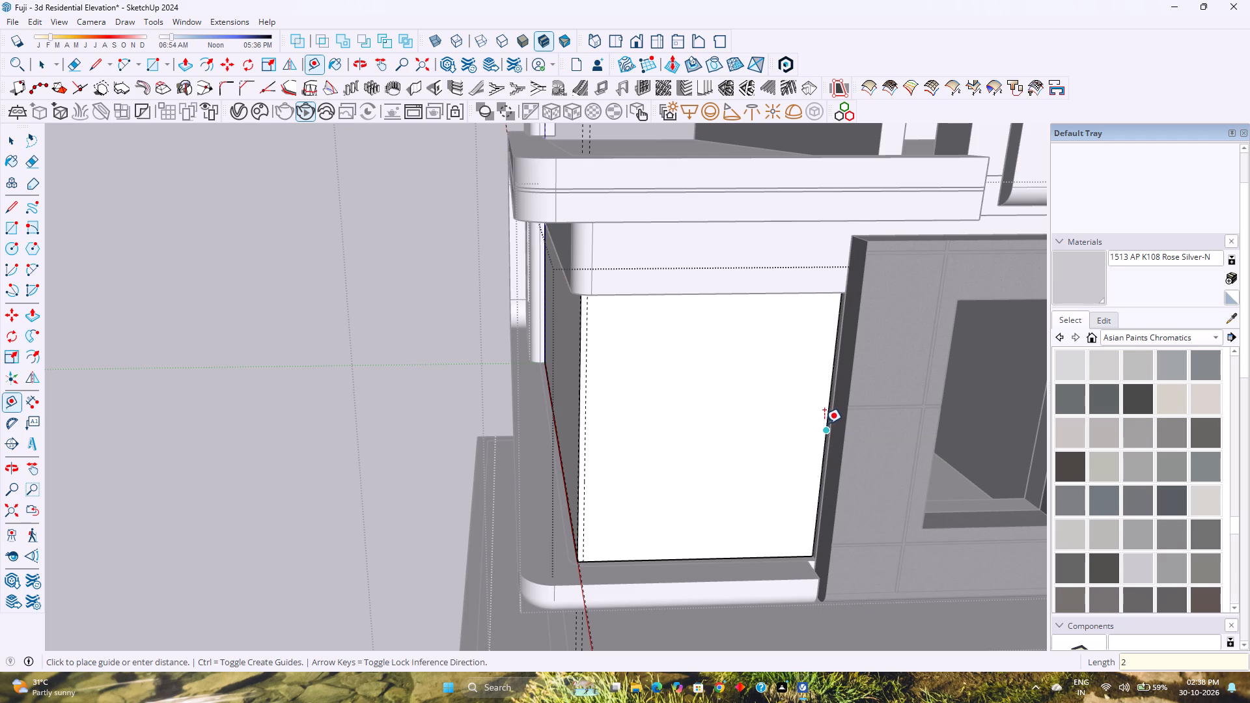
key("2")
key("Return")
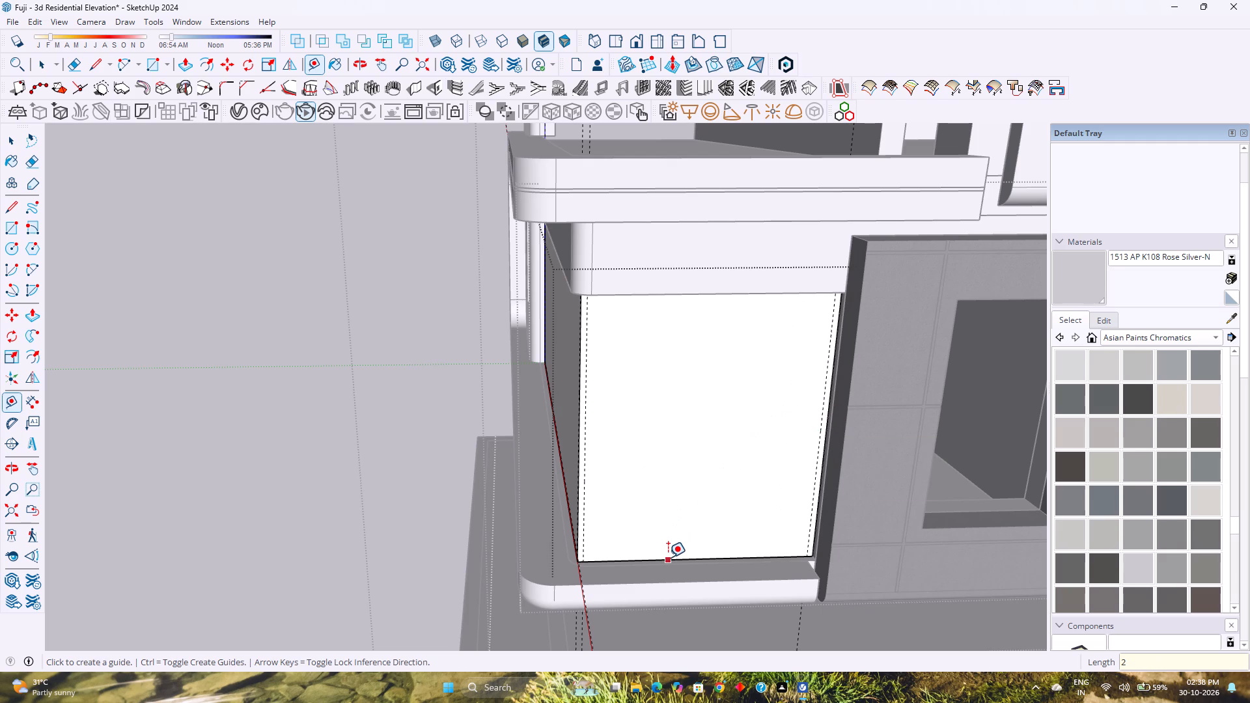
left_click(668, 557)
key("2")
key("Return")
Place a horizontal guide 2" below the top edge of the bay's short face.
scroll(502, 516, "down", 3)
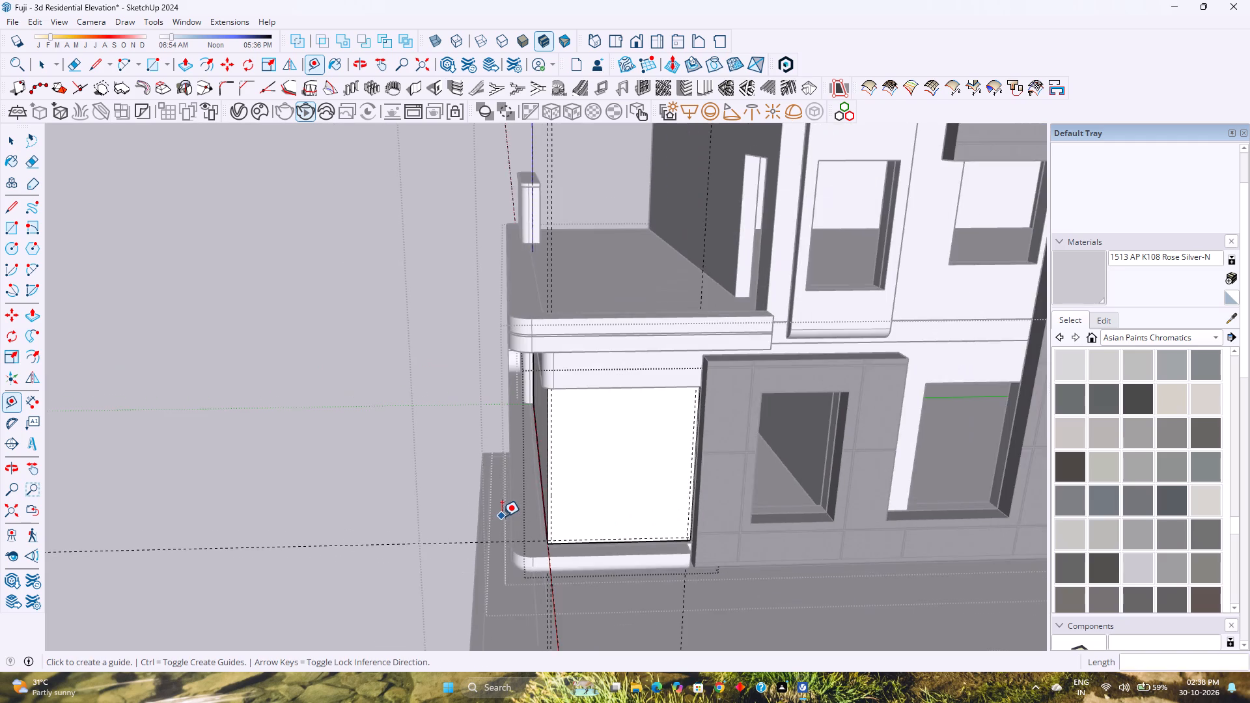
middle_click_drag(503, 514, 483, 628, "shift")
middle_click_drag(470, 603, 514, 512)
middle_click_drag(520, 506, 533, 493)
scroll(656, 400, "up", 3)
middle_click_drag(604, 443, 638, 378)
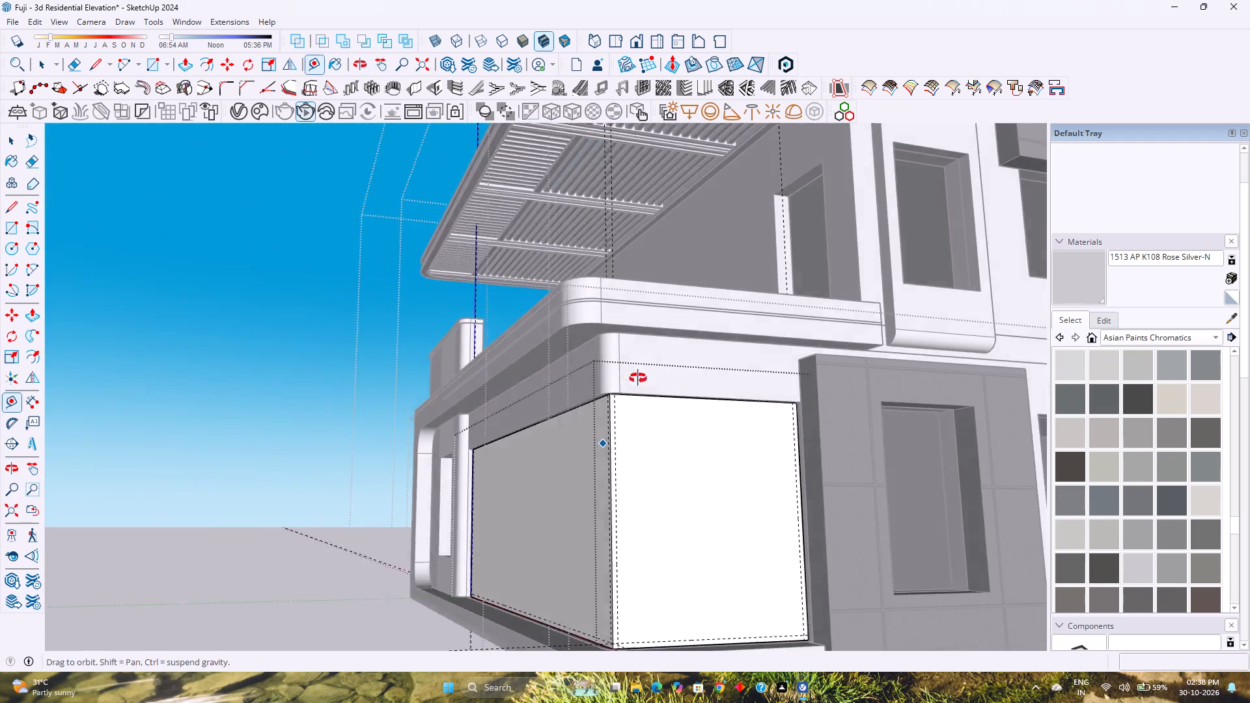
middle_click_drag(638, 378, 641, 374)
scroll(621, 418, "up", 4)
middle_click_drag(621, 418, 635, 361)
scroll(654, 404, "up", 5)
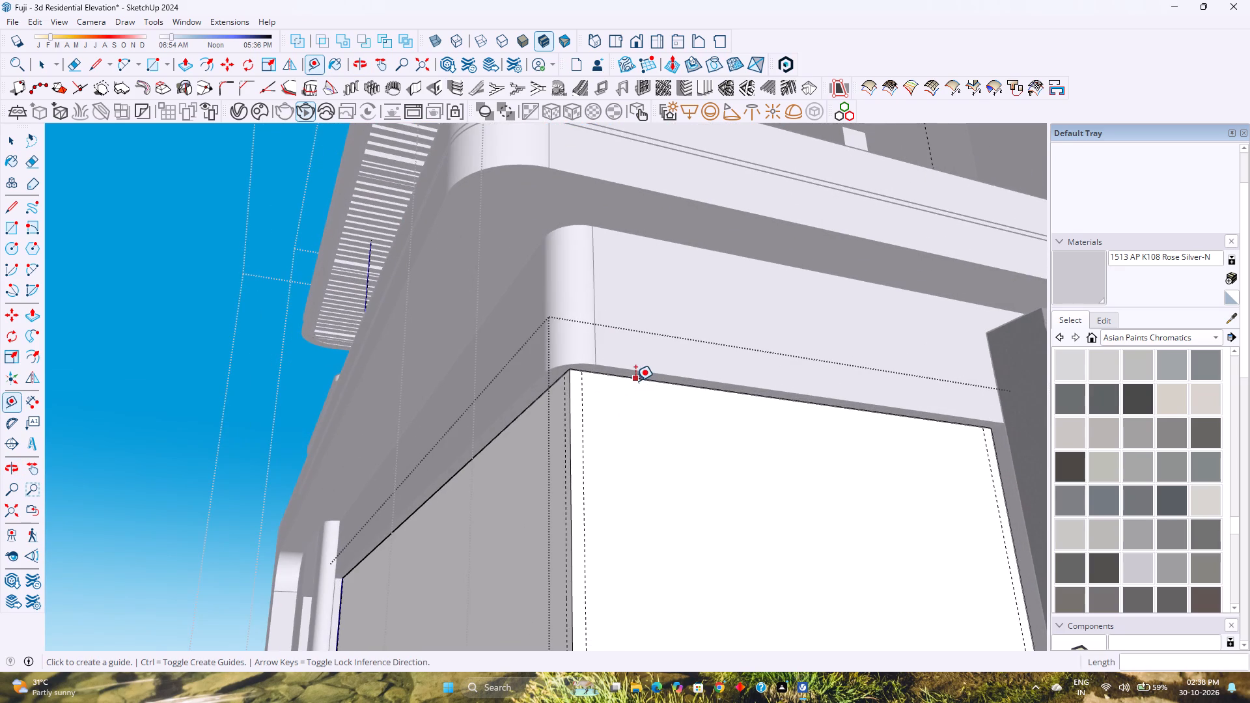
left_click(635, 381)
key("2")
key("Return")
Place a horizontal guide 1" below the top edge of the bay's long face.
middle_click_drag(440, 451, 483, 451)
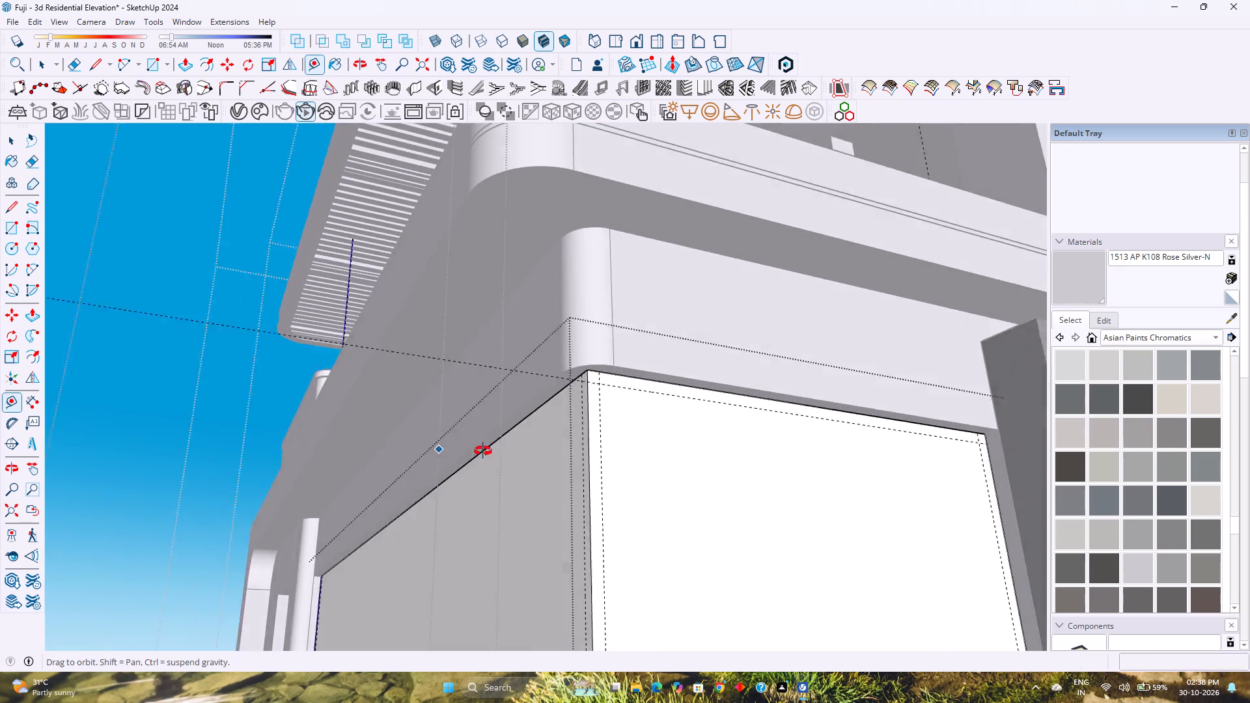
middle_click_drag(483, 451, 541, 447)
middle_click(541, 447)
left_click(560, 419)
key("1")
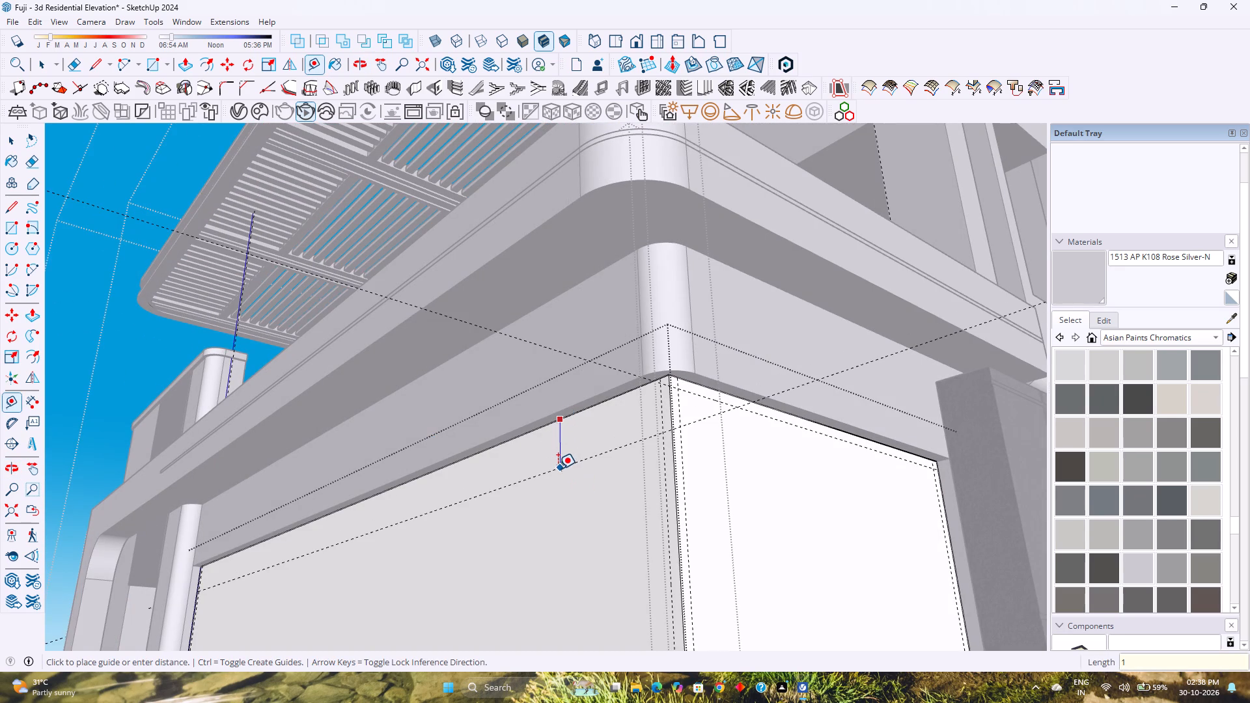
key("Return")
Place a horizontal guide 1'6" below the long face's top edge and revise its offset to 2'.
scroll(558, 469, "down", 8)
middle_click_drag(432, 517, 467, 442, "shift")
middle_click_drag(467, 438, 729, 542)
middle_click_drag(699, 542, 675, 527, "shift")
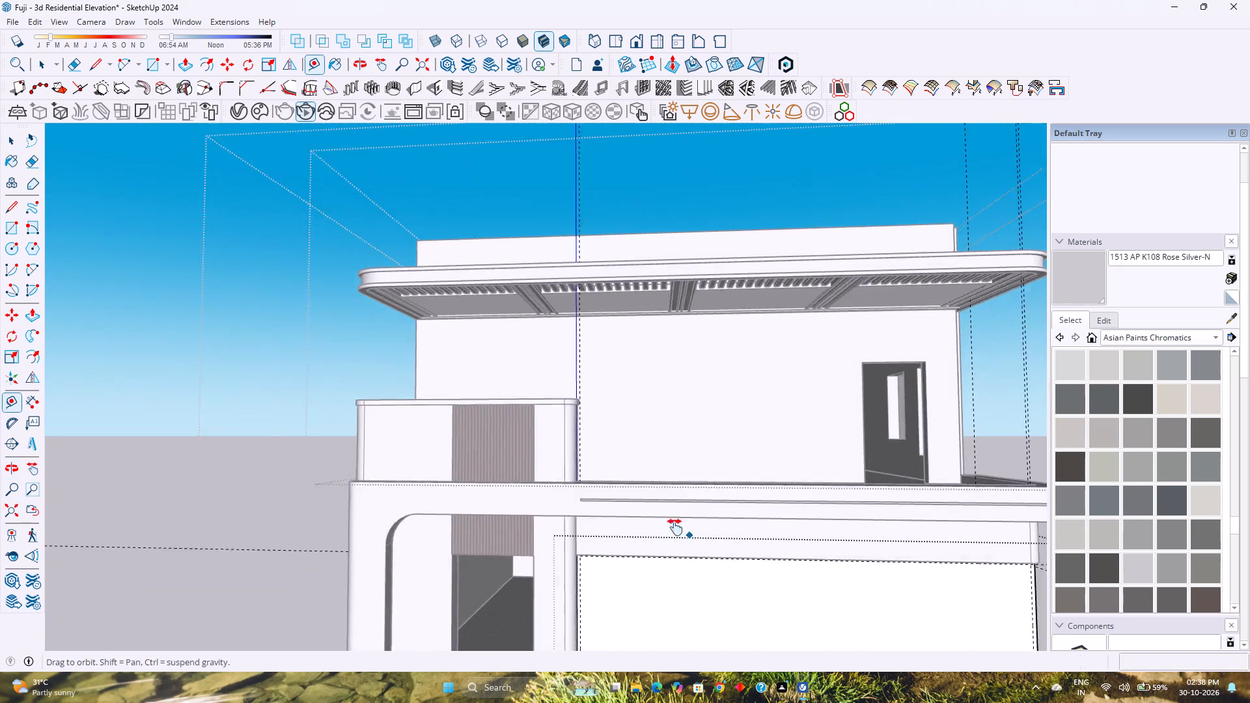
middle_click_drag(675, 527, 530, 439, "shift")
scroll(512, 435, "down", 3)
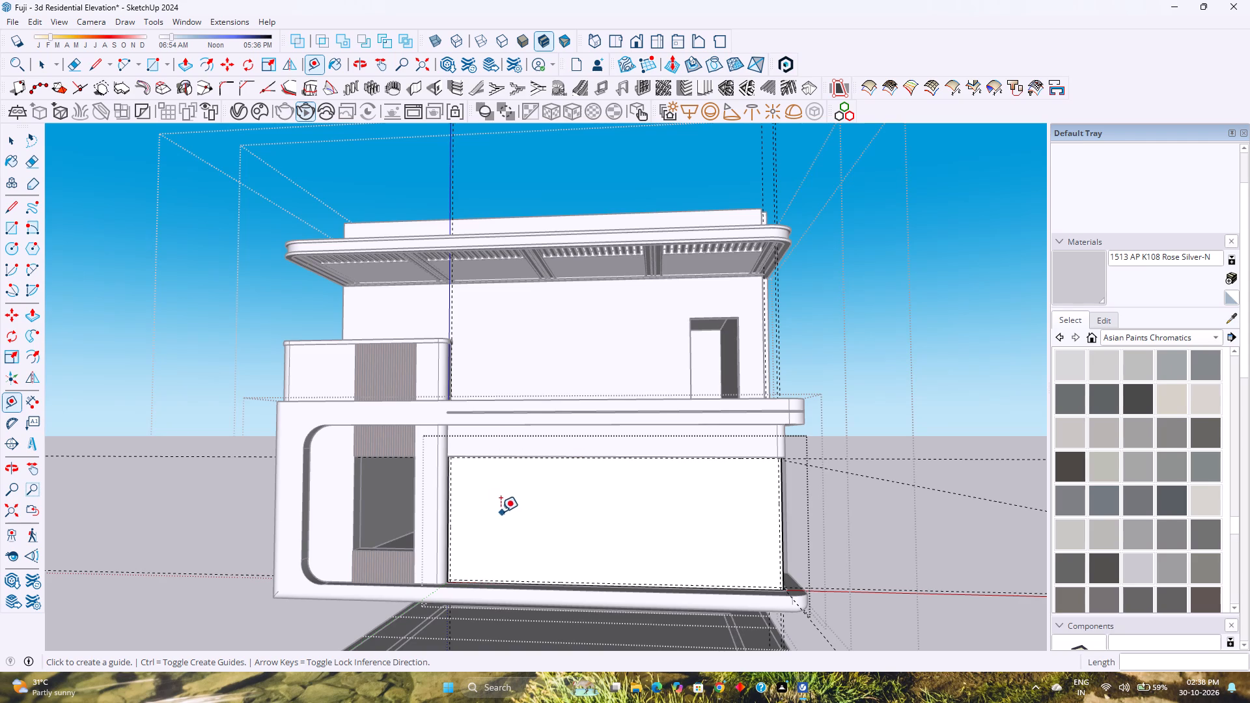
scroll(455, 506, "up", 6)
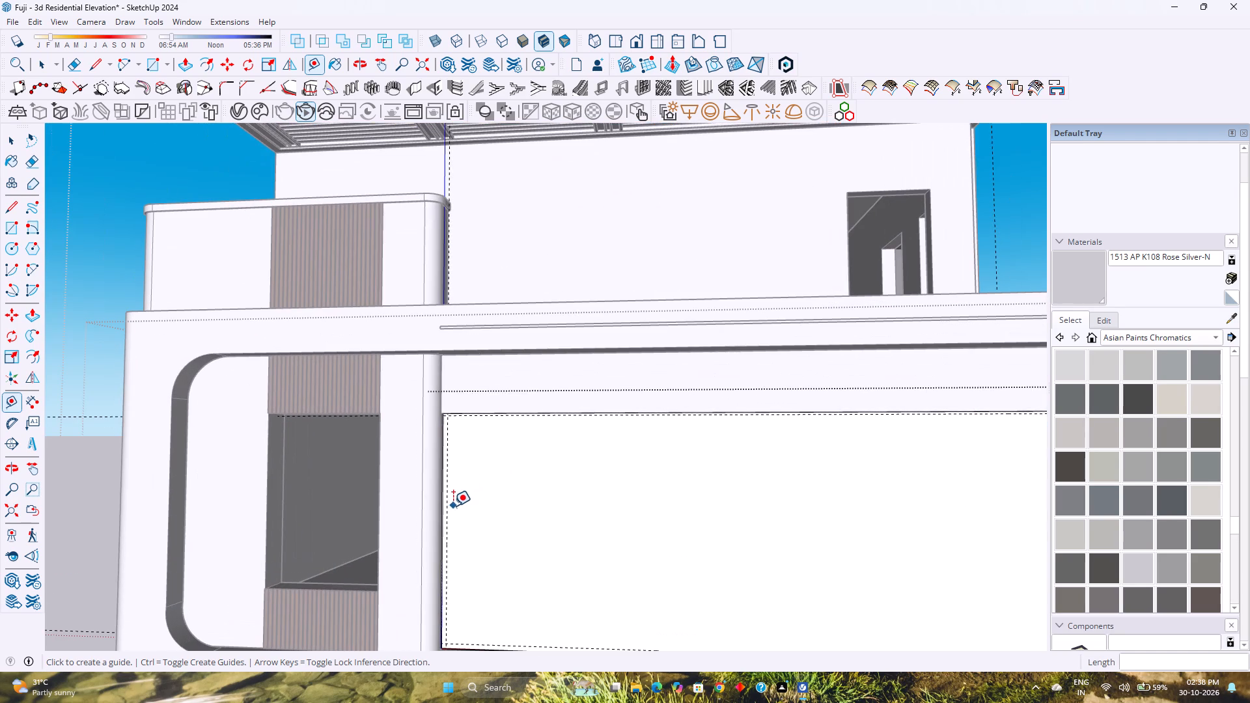
left_click(524, 419)
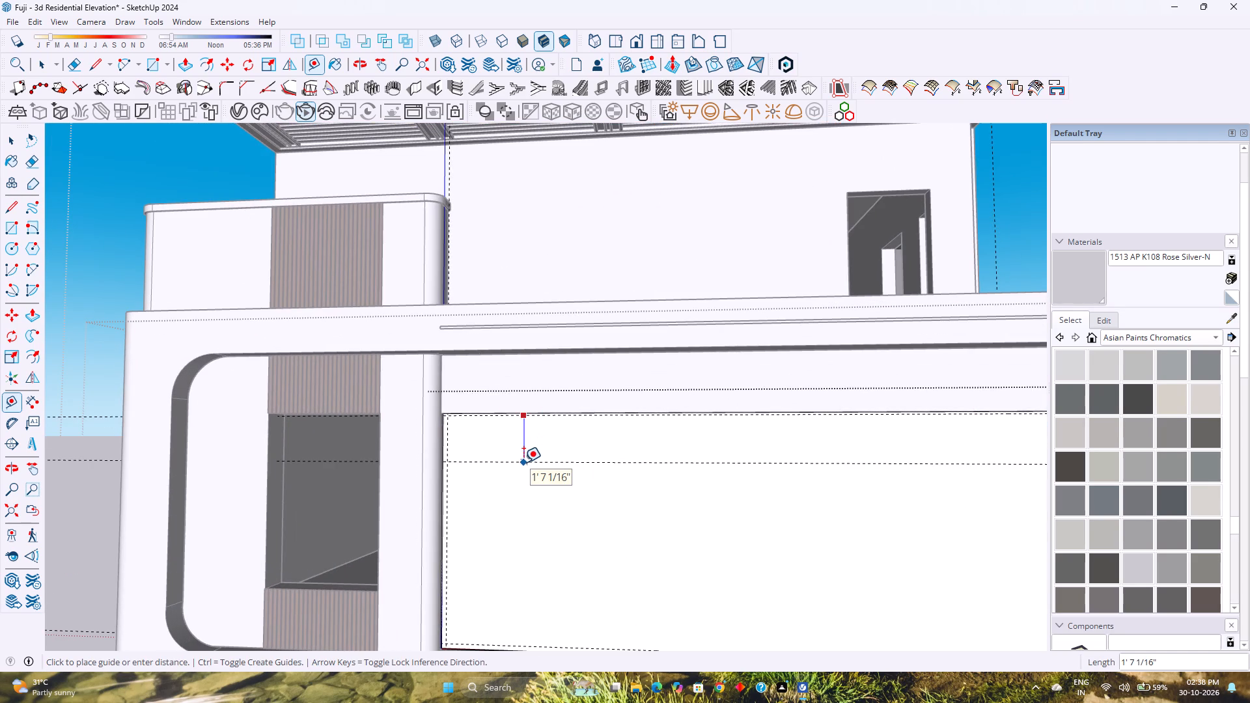
type("1'6\"")
key("Return")
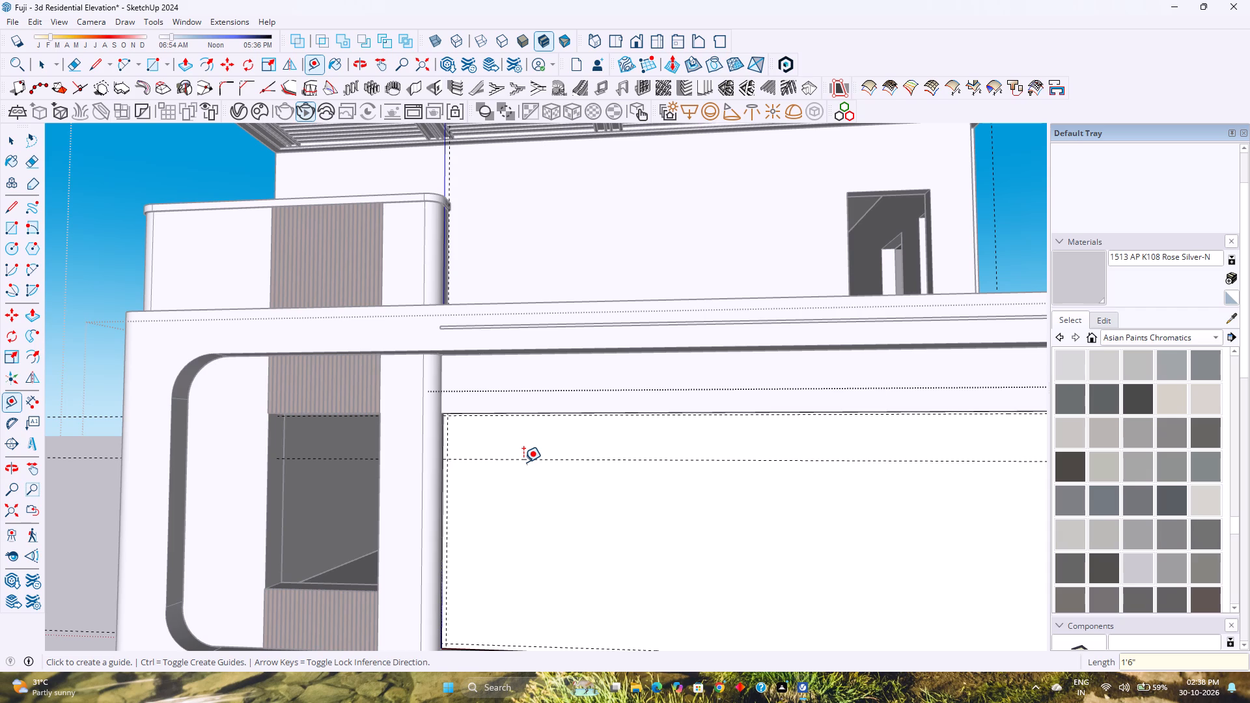
type("2'")
key("Return")
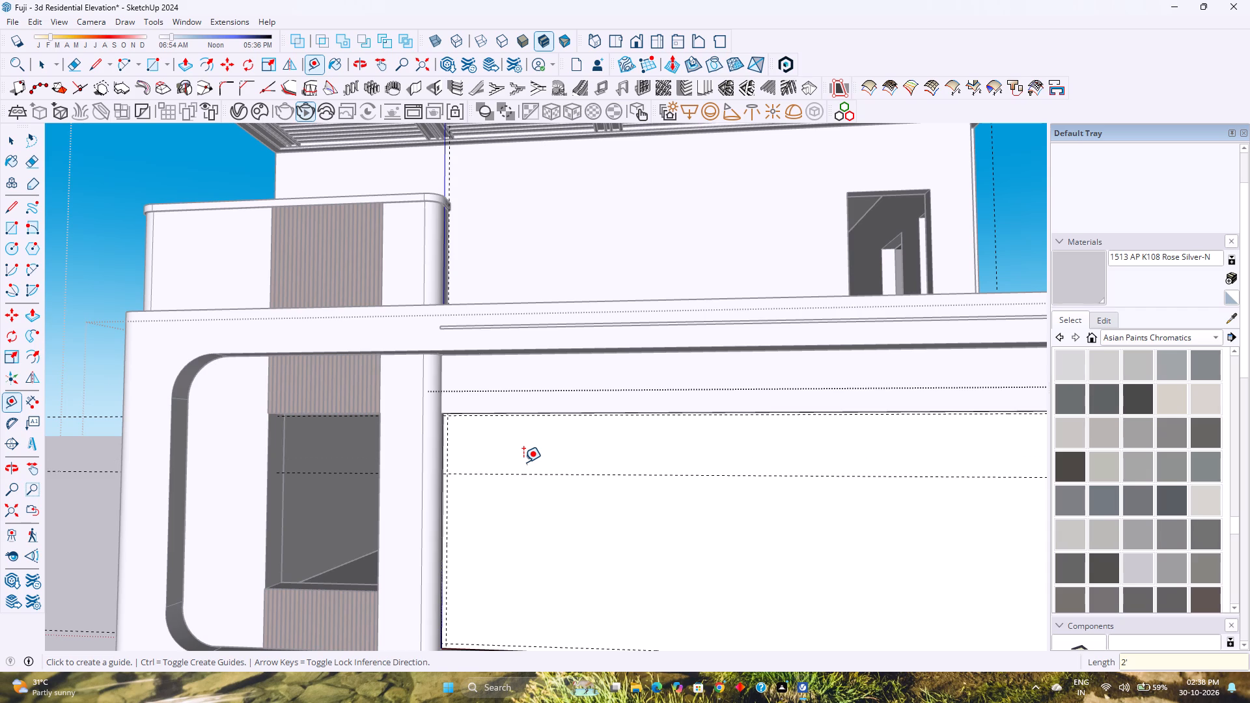
Place a horizontal guide 2' below the top edge of the bay's short face, locked to the vertical direction.
scroll(523, 462, "down", 4)
middle_click_drag(615, 493, 423, 488)
scroll(426, 484, "down", 1)
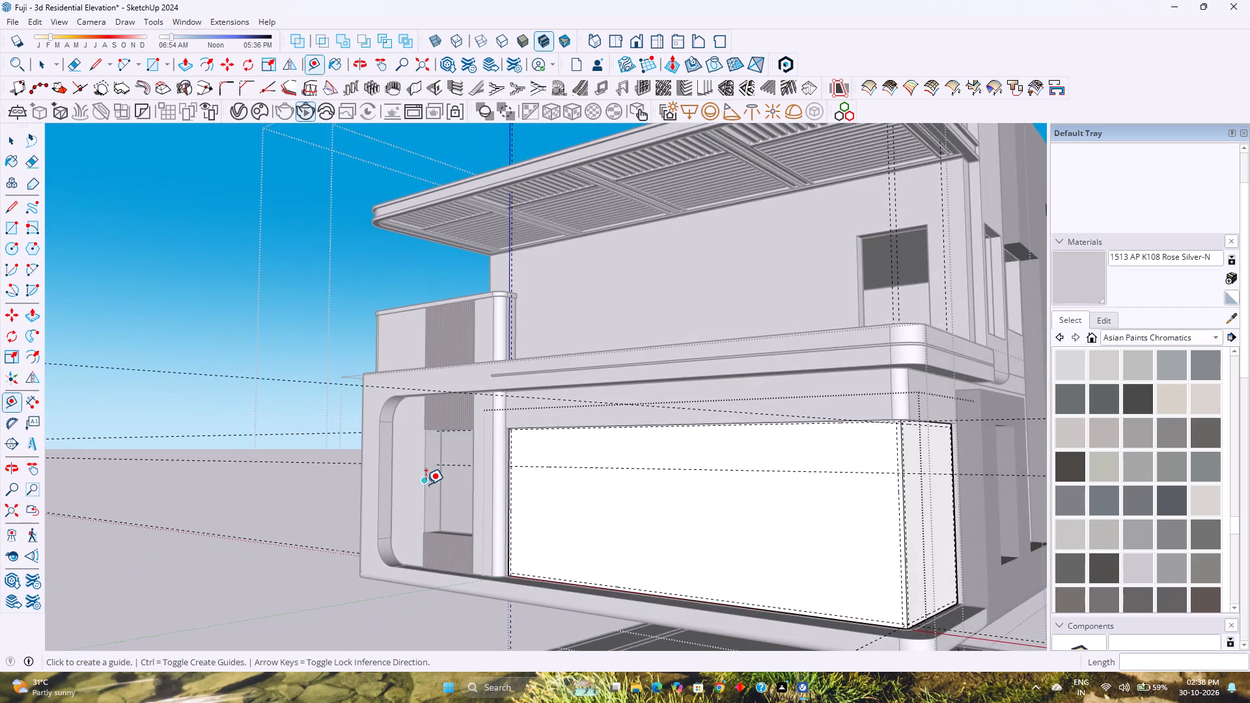
scroll(426, 484, "down", 2)
middle_click_drag(691, 541, 566, 518)
scroll(605, 435, "up", 2)
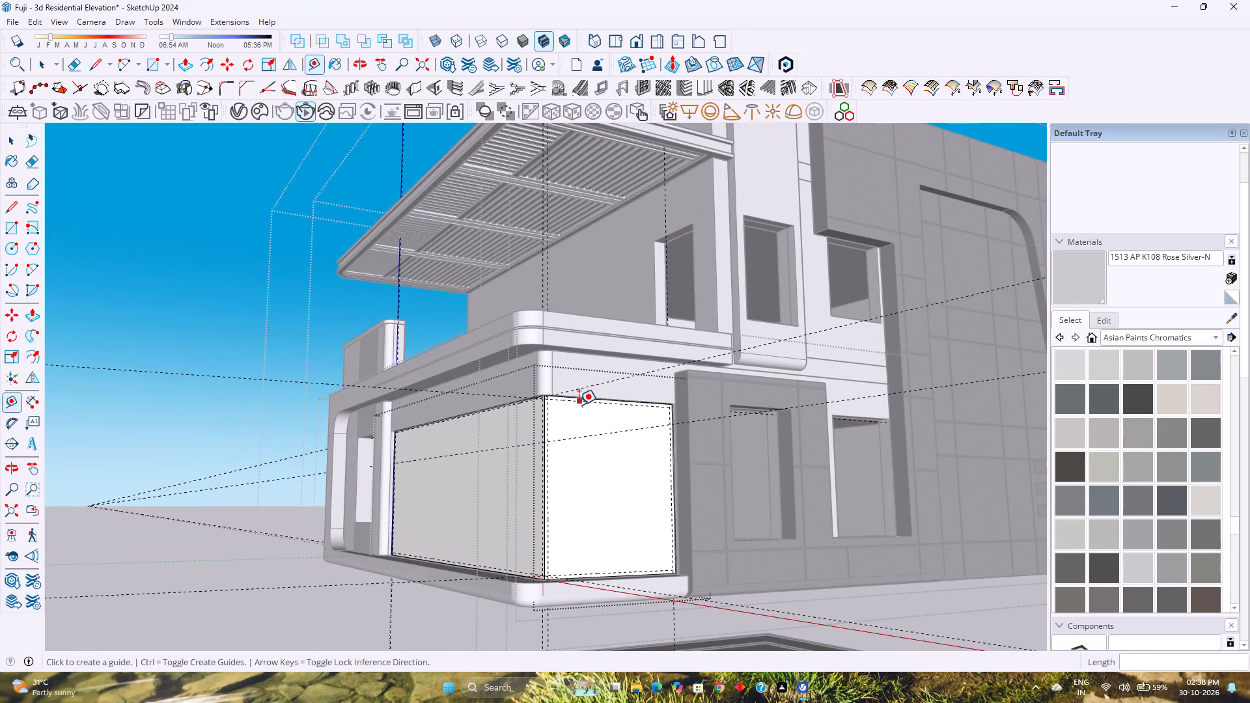
left_click(579, 404)
key("Up")
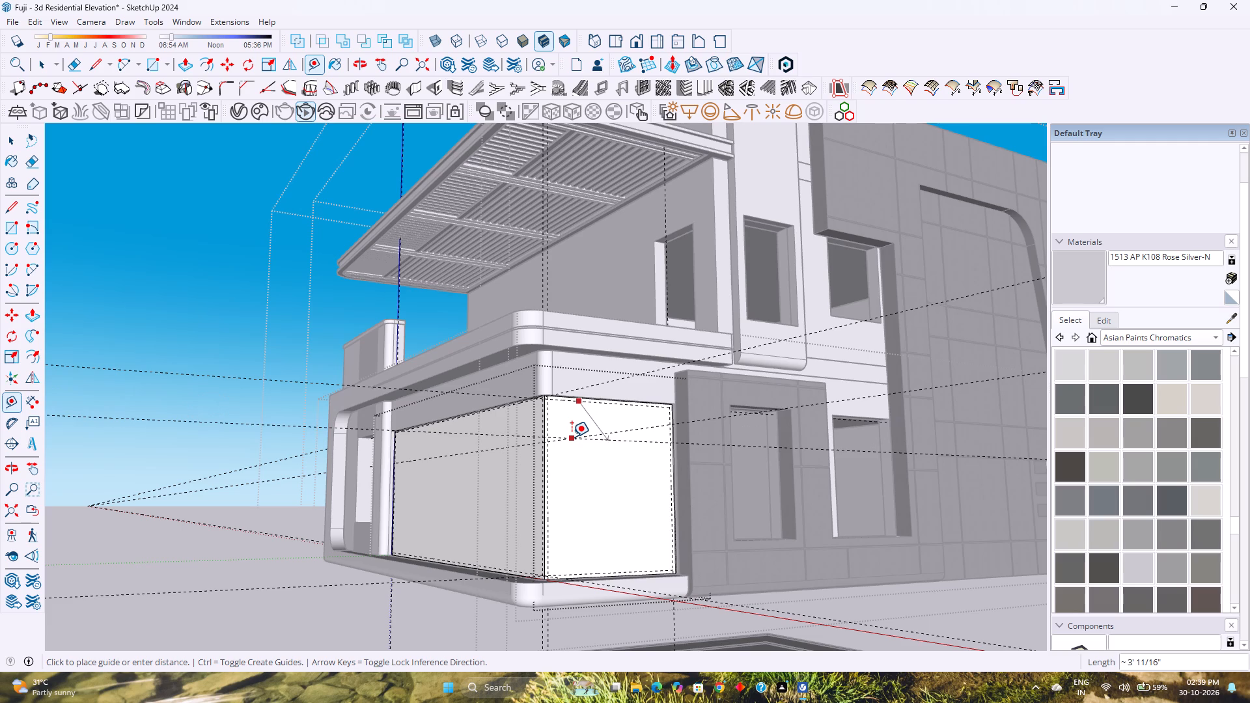
type("2'")
key("Return")
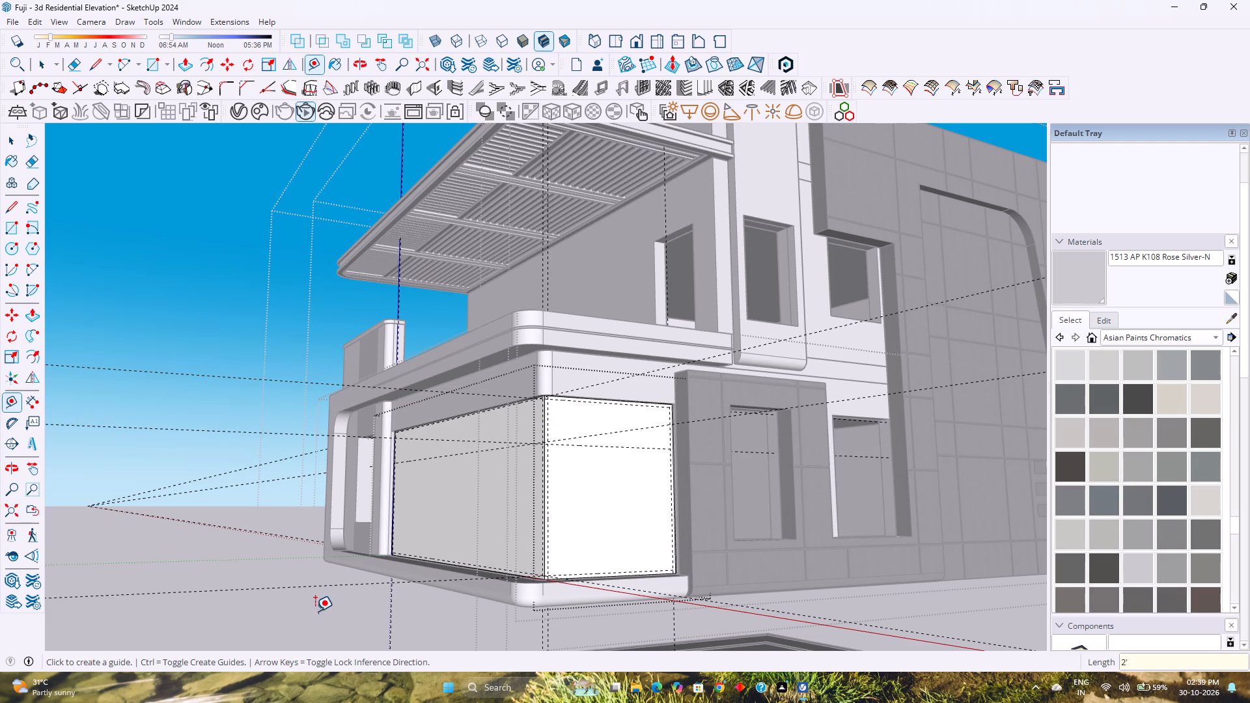
Draw a rectangle about 7'9" by 20'5" on the bay's long face, between the frame guides' opposite corners.
middle_click_drag(457, 506, 689, 506)
middle_click_drag(687, 510, 467, 516, "shift")
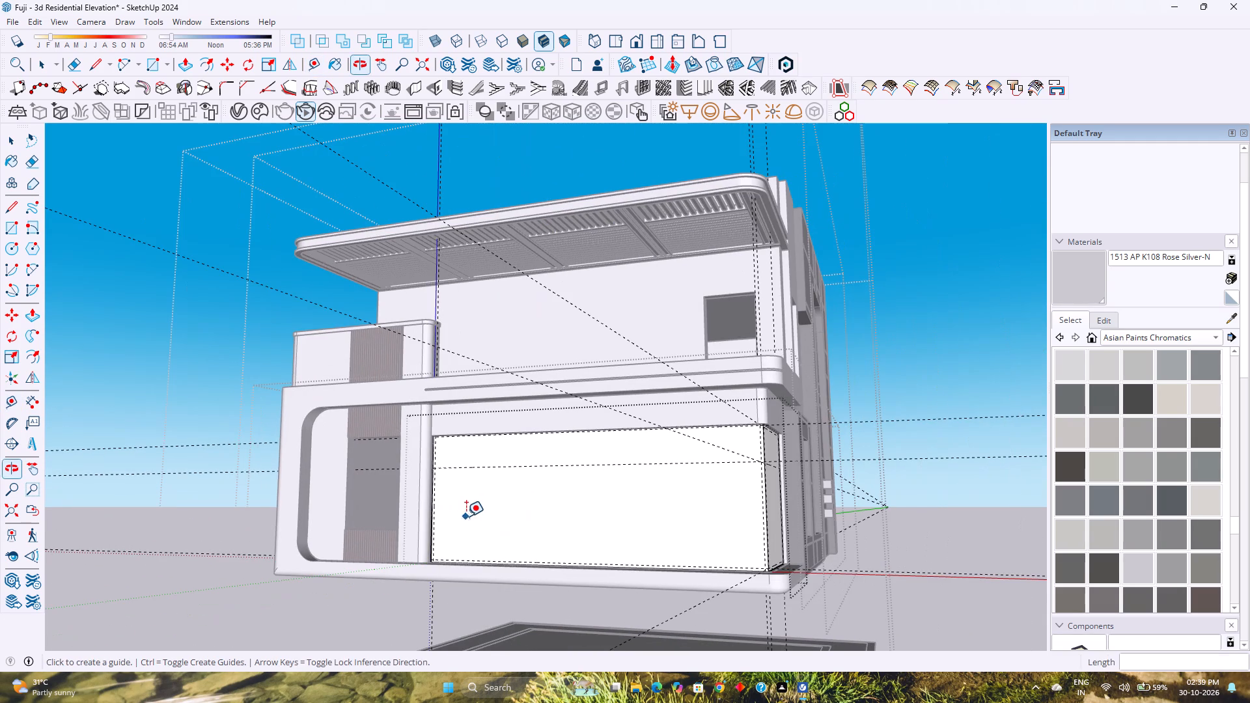
middle_click_drag(463, 489, 472, 496)
middle_click(472, 496)
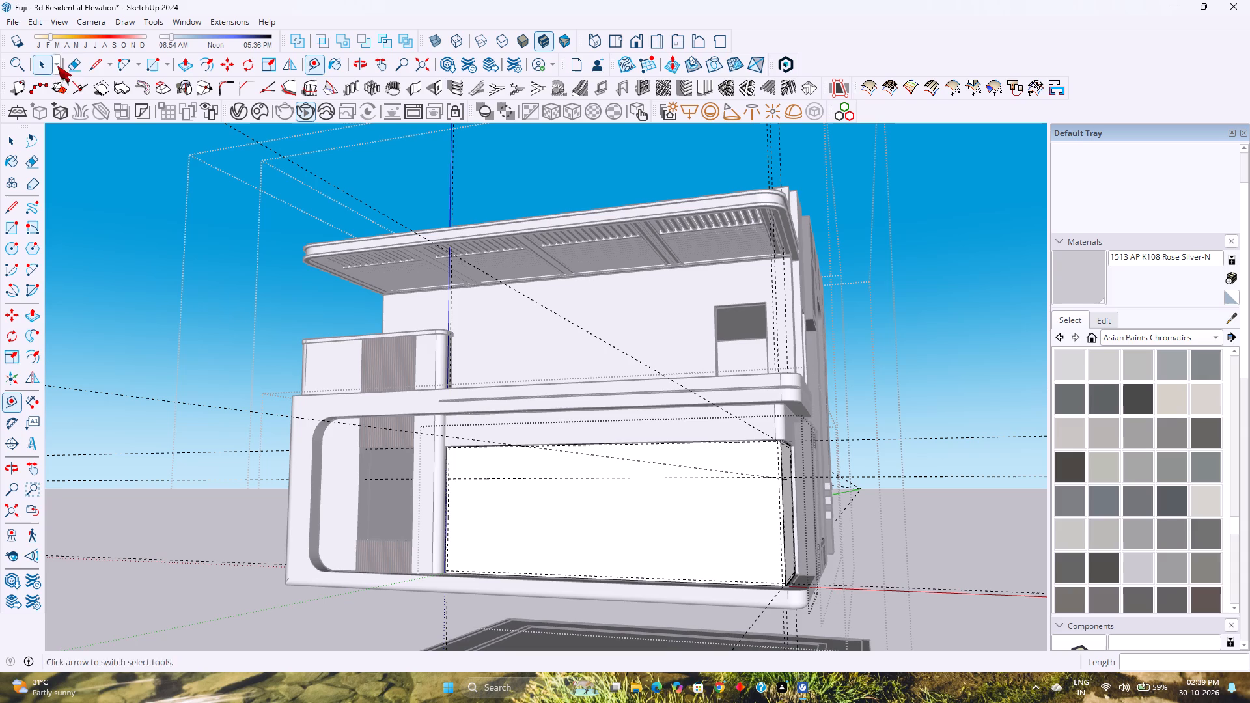
left_click(90, 60)
scroll(495, 465, "up", 4)
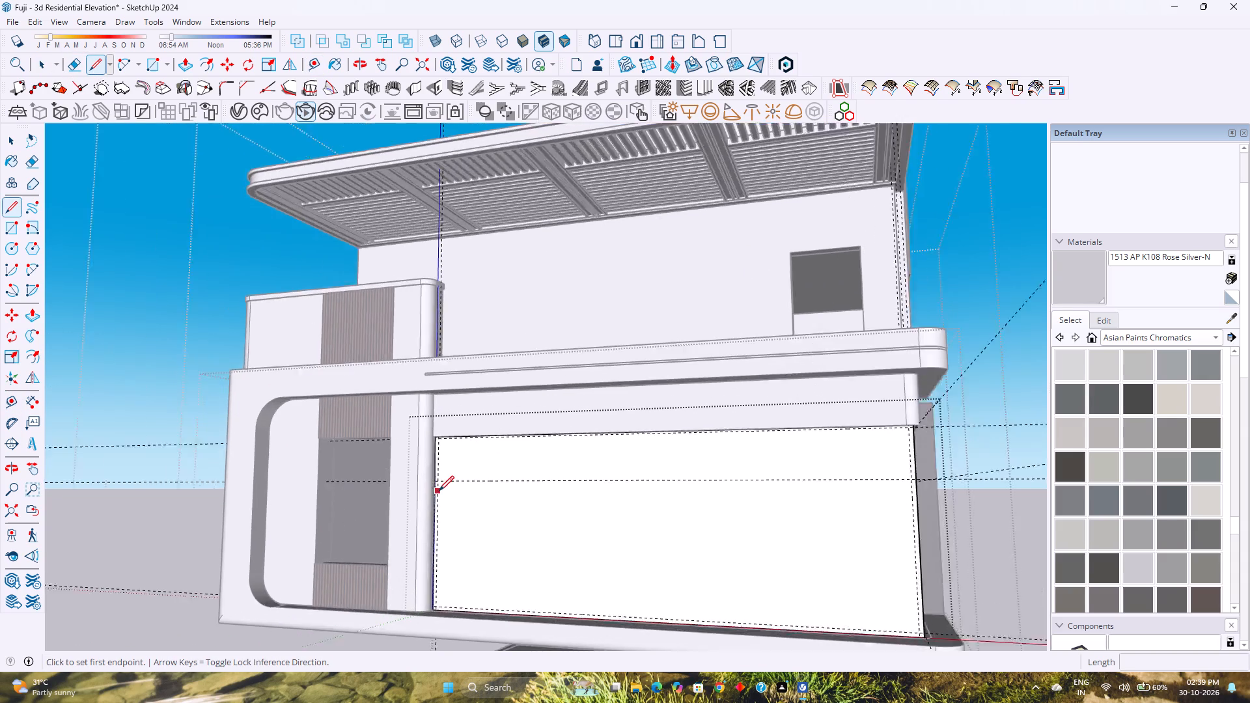
scroll(439, 491, "up", 8)
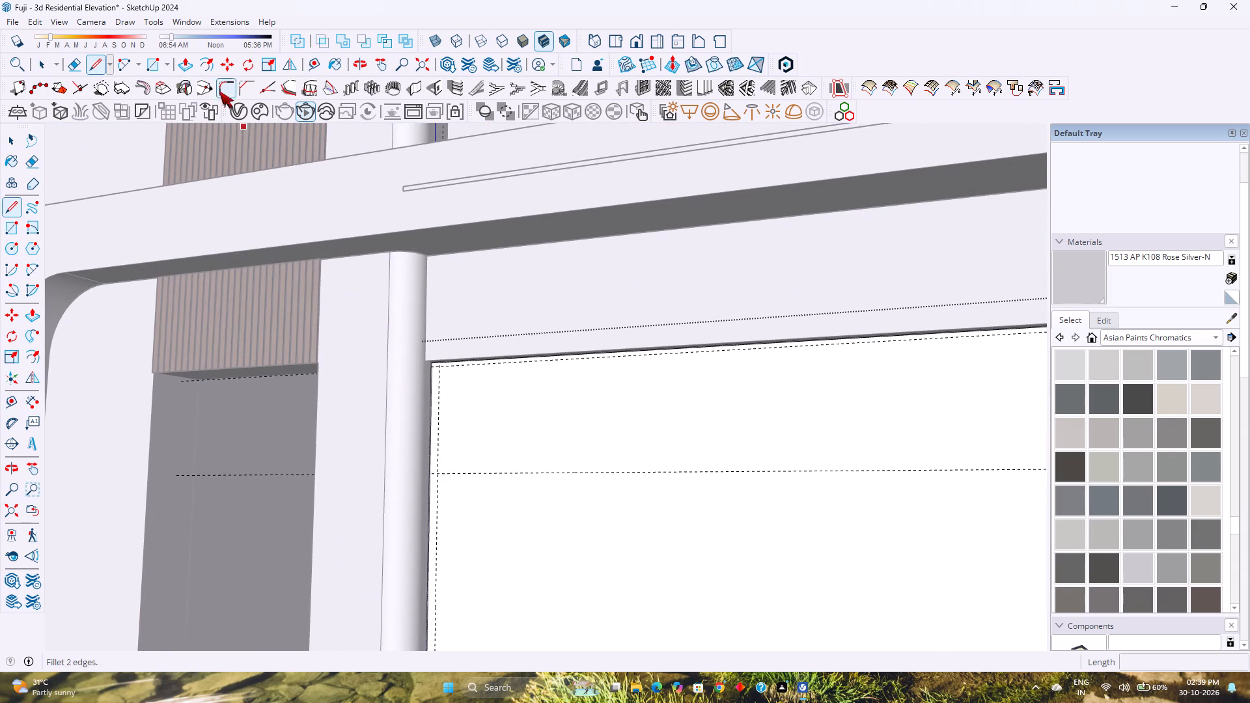
left_click(146, 59)
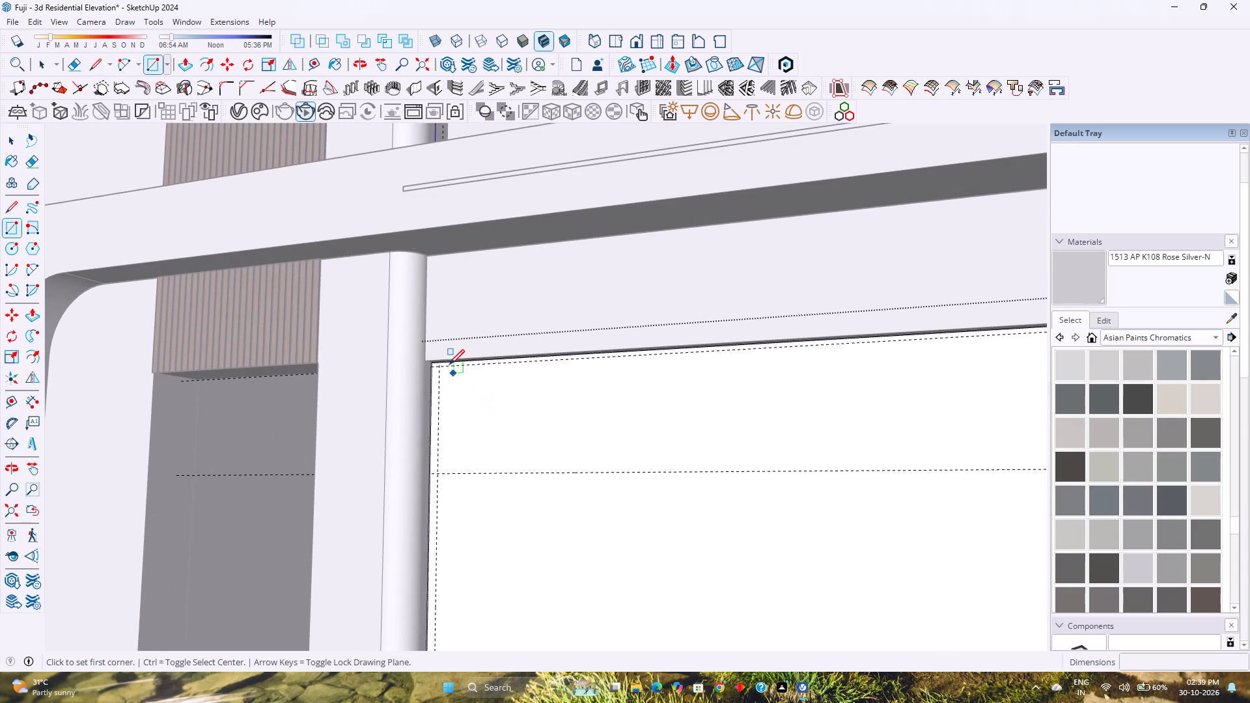
left_click(442, 368)
scroll(537, 526, "down", 3)
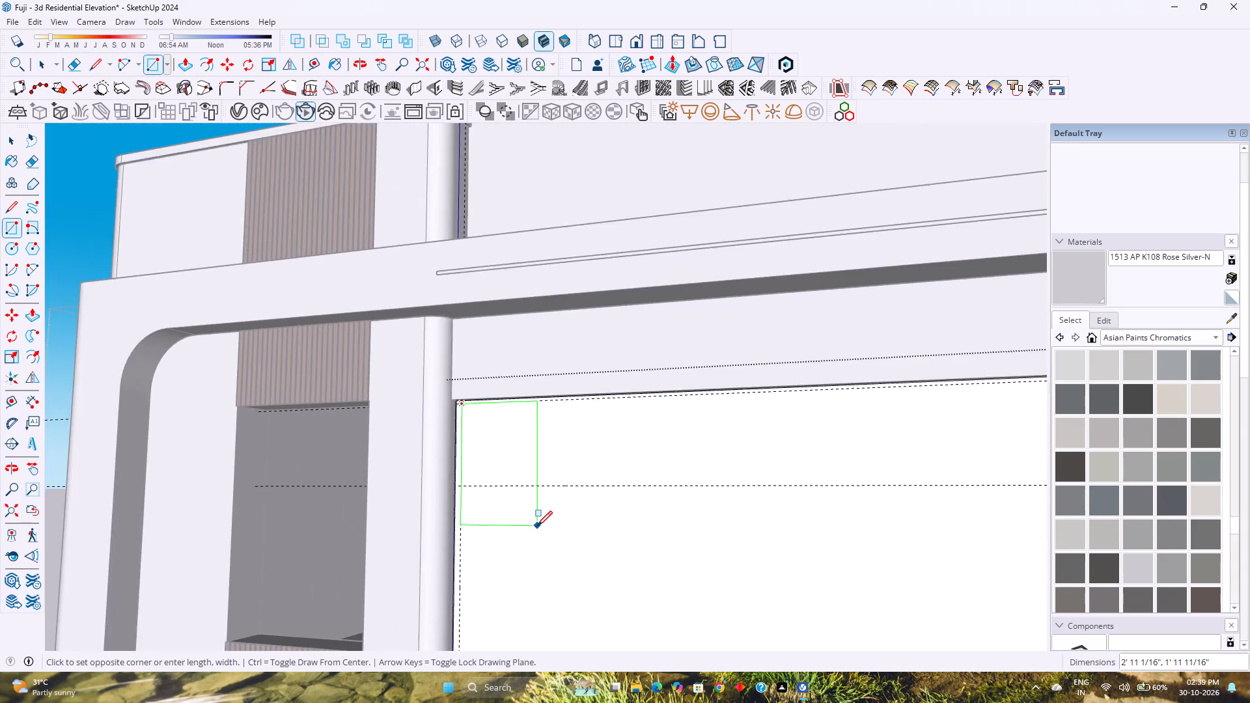
scroll(537, 526, "down", 5)
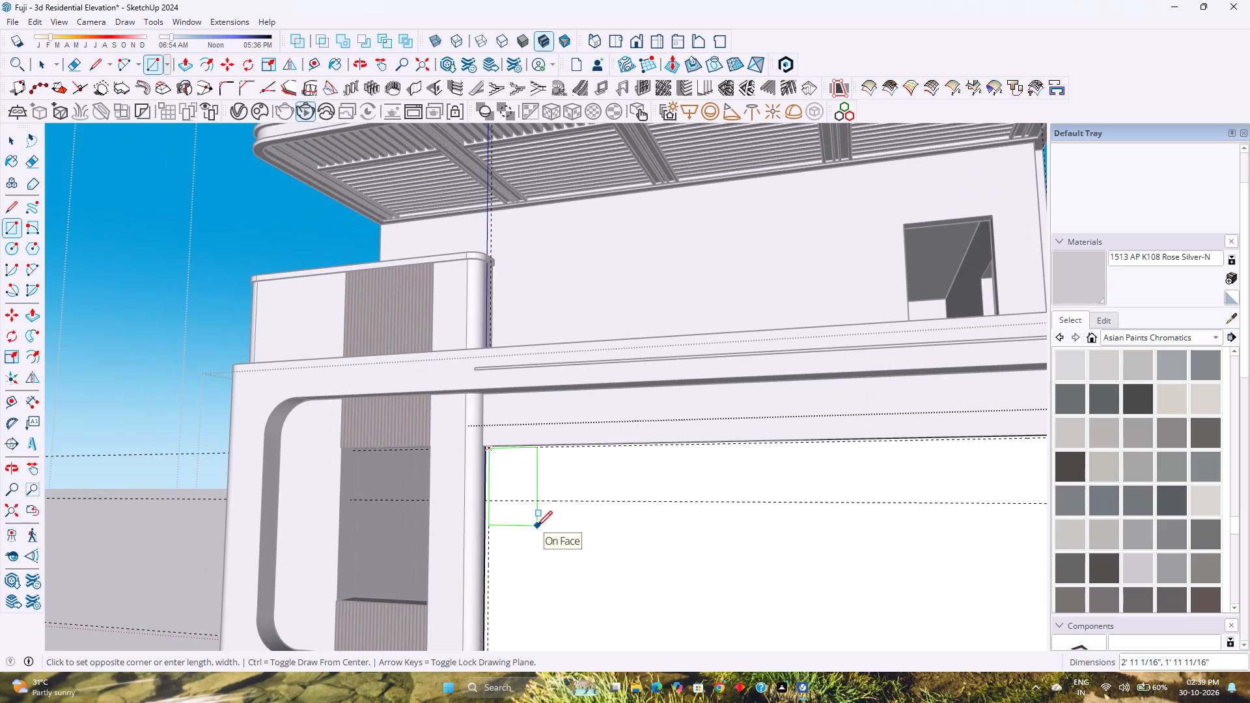
scroll(537, 526, "down", 5)
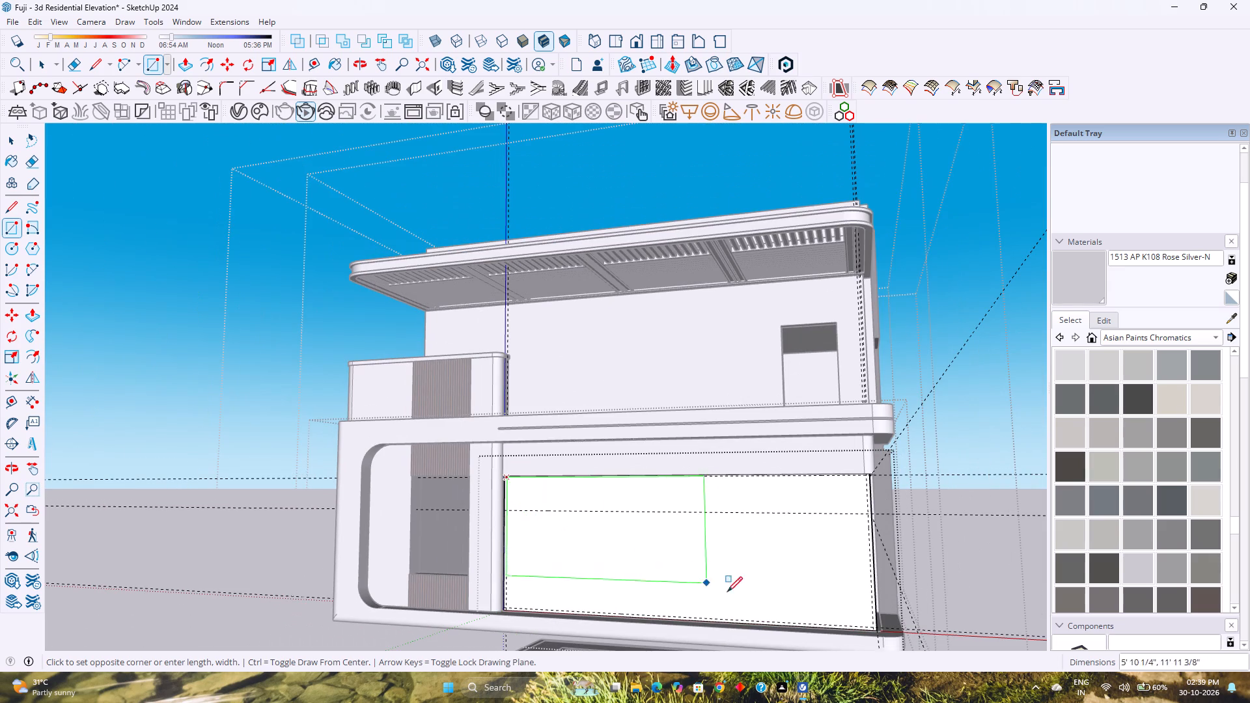
left_click(872, 626)
scroll(538, 606, "up", 6)
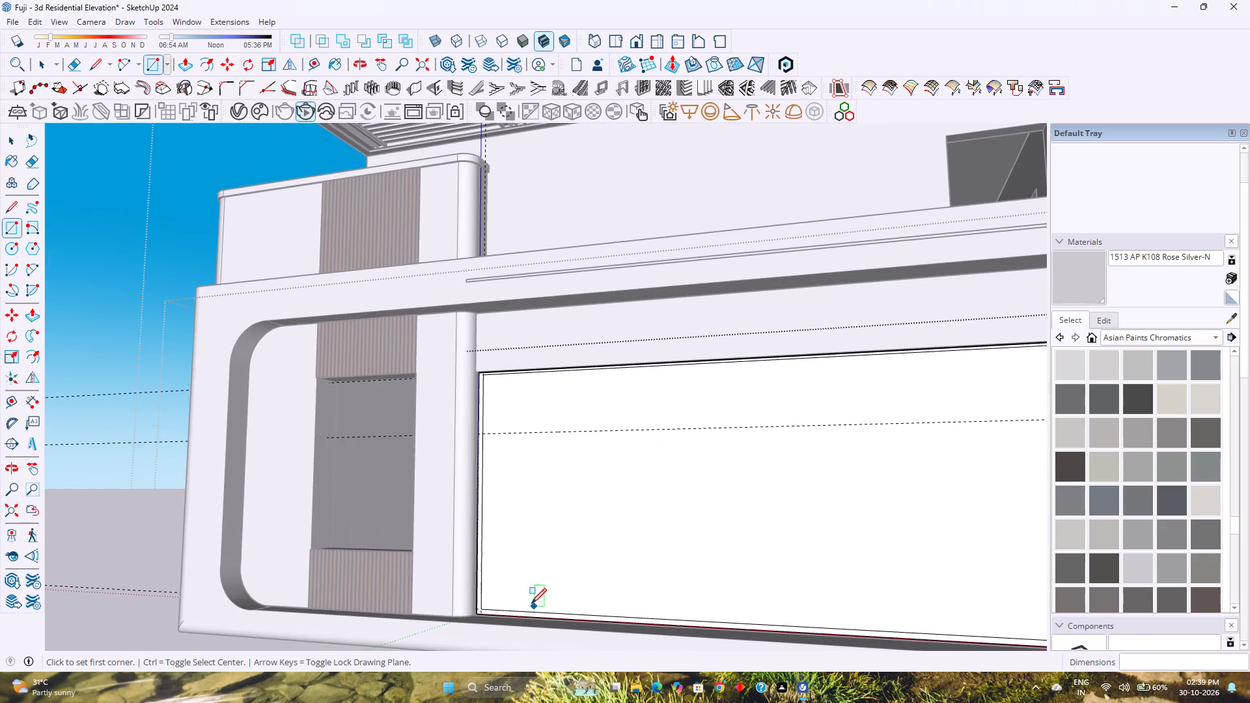
Copy the inner rectangle's vertical edge at the porch end to its opposite end, dividing the span into 3 equal parts.
key("space")
left_click(482, 546)
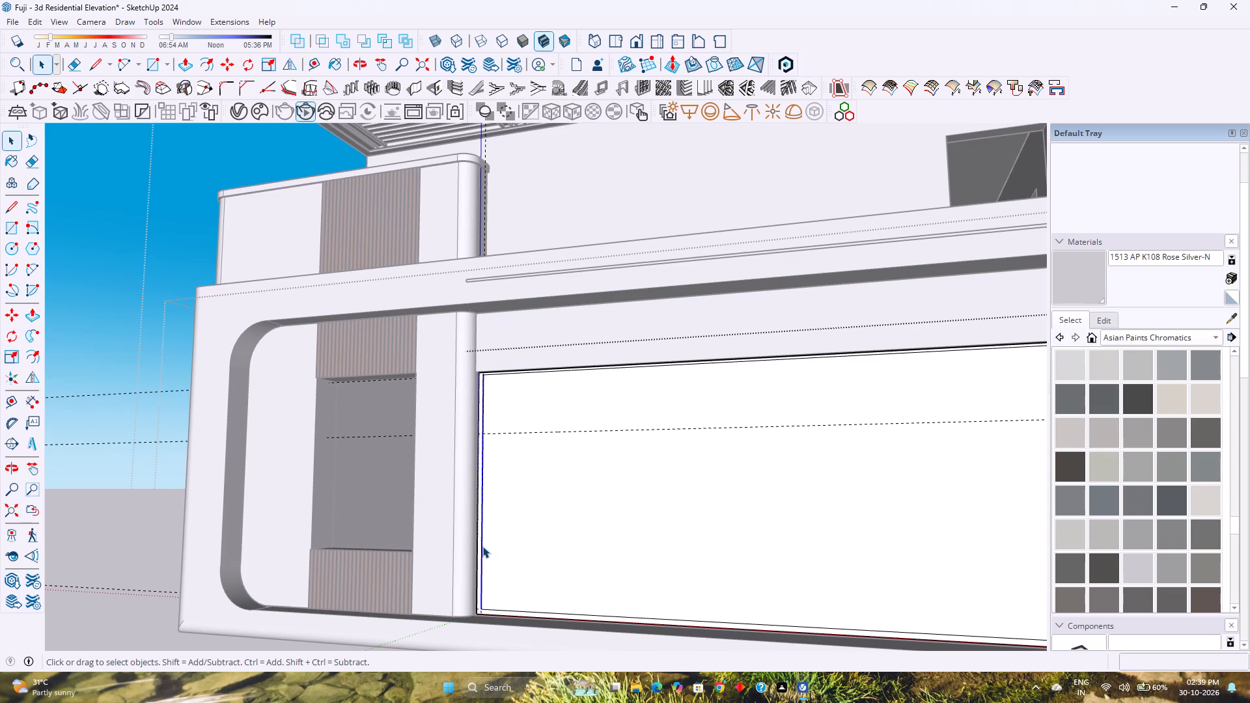
key("m")
left_click(482, 608)
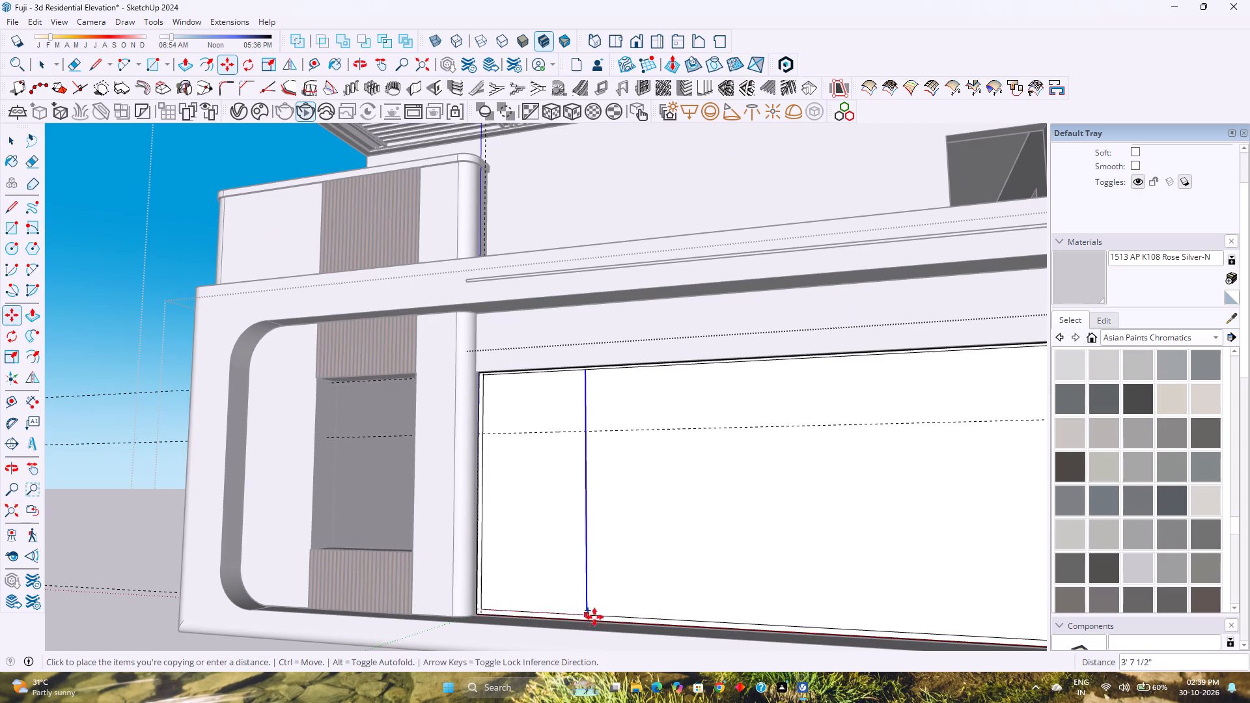
scroll(630, 623, "down", 7)
middle_click_drag(637, 622, 464, 582, "shift")
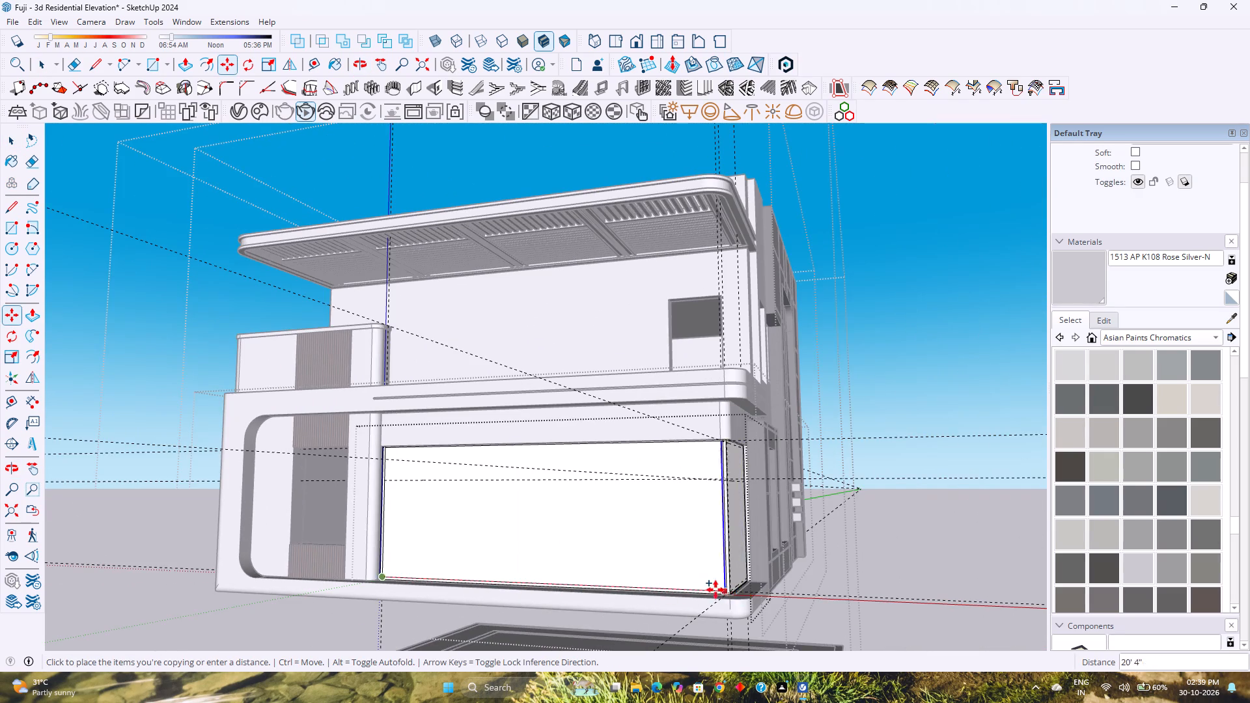
scroll(714, 589, "up", 10)
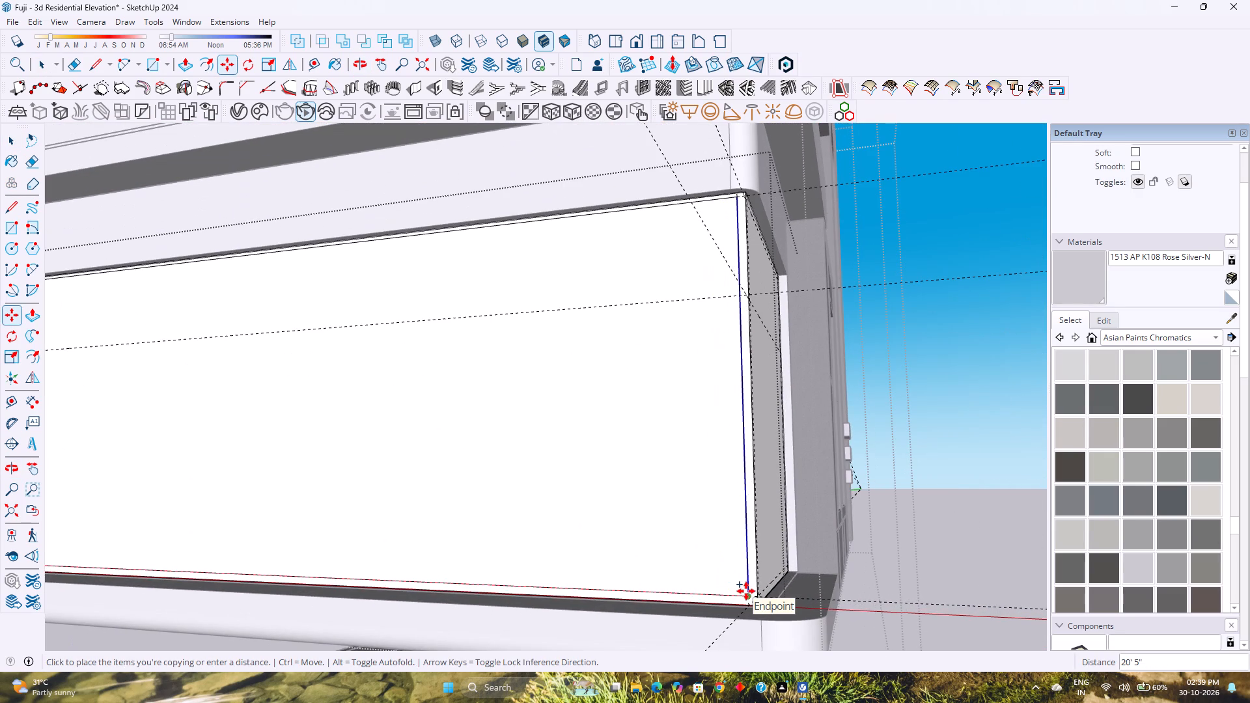
left_click(746, 591)
type("/3")
key("Return")
Move the two dividing edges of the long face 1" along the red axis toward the bay's corner, leaving the faces unselected.
scroll(770, 529, "down", 1)
scroll(625, 544, "down", 5)
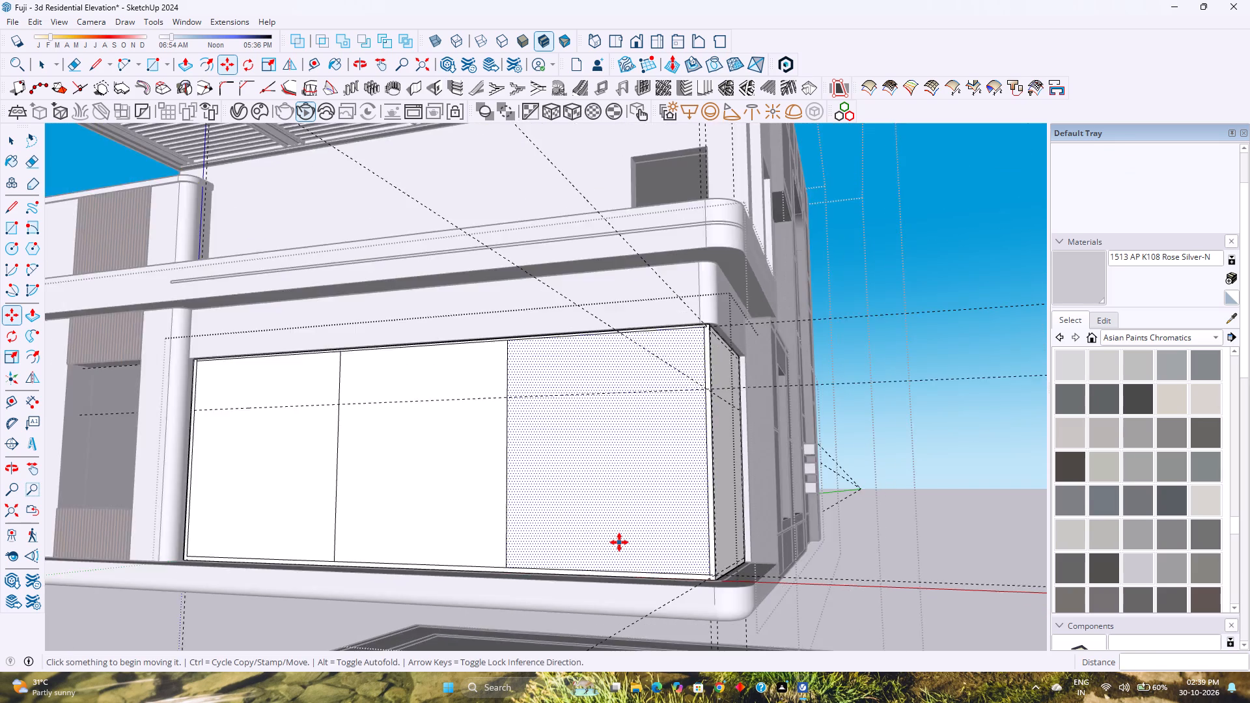
scroll(619, 542, "down", 3)
key("space")
middle_click_drag(607, 534, 554, 554)
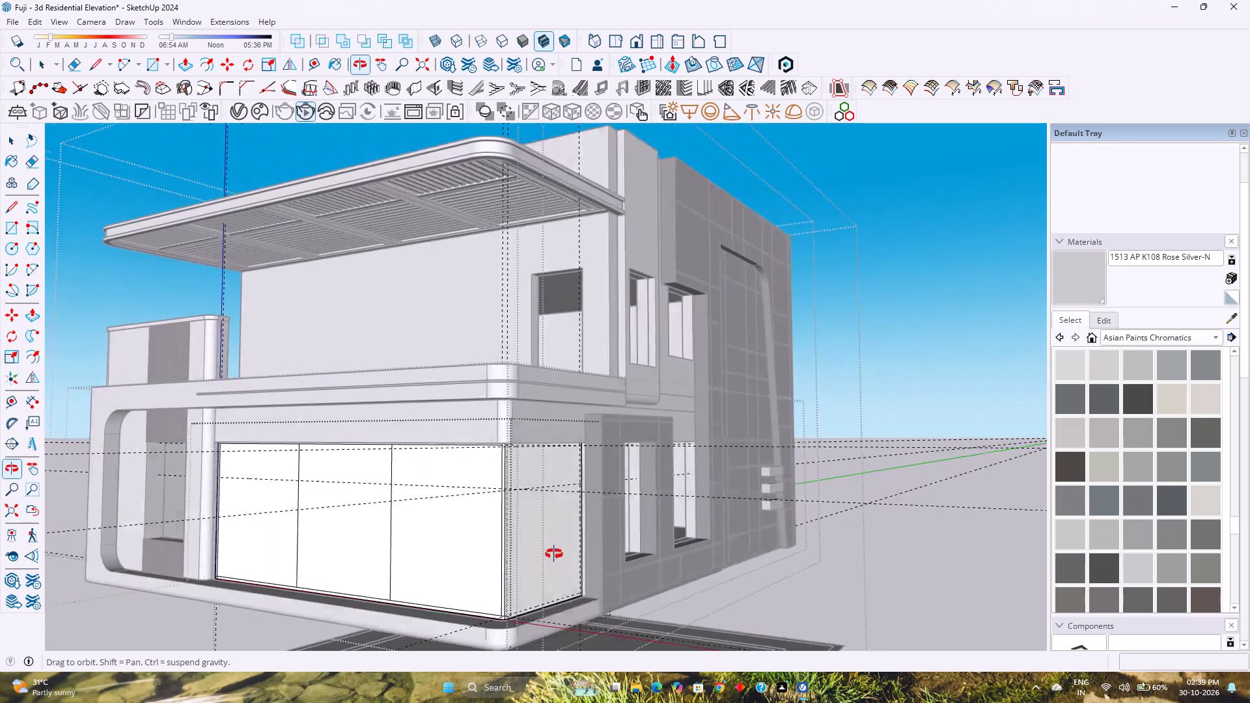
middle_click_drag(554, 554, 624, 550)
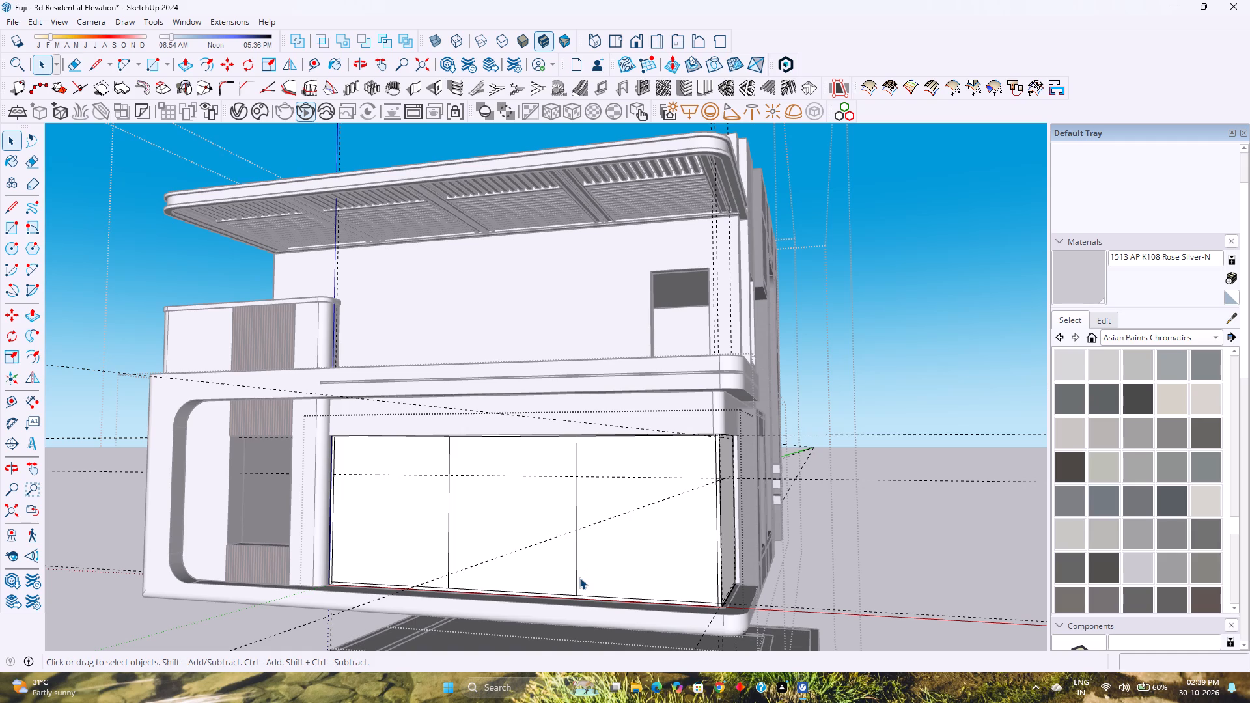
middle_click_drag(579, 577, 607, 578)
middle_click(607, 578)
left_click_drag(653, 584, 477, 542)
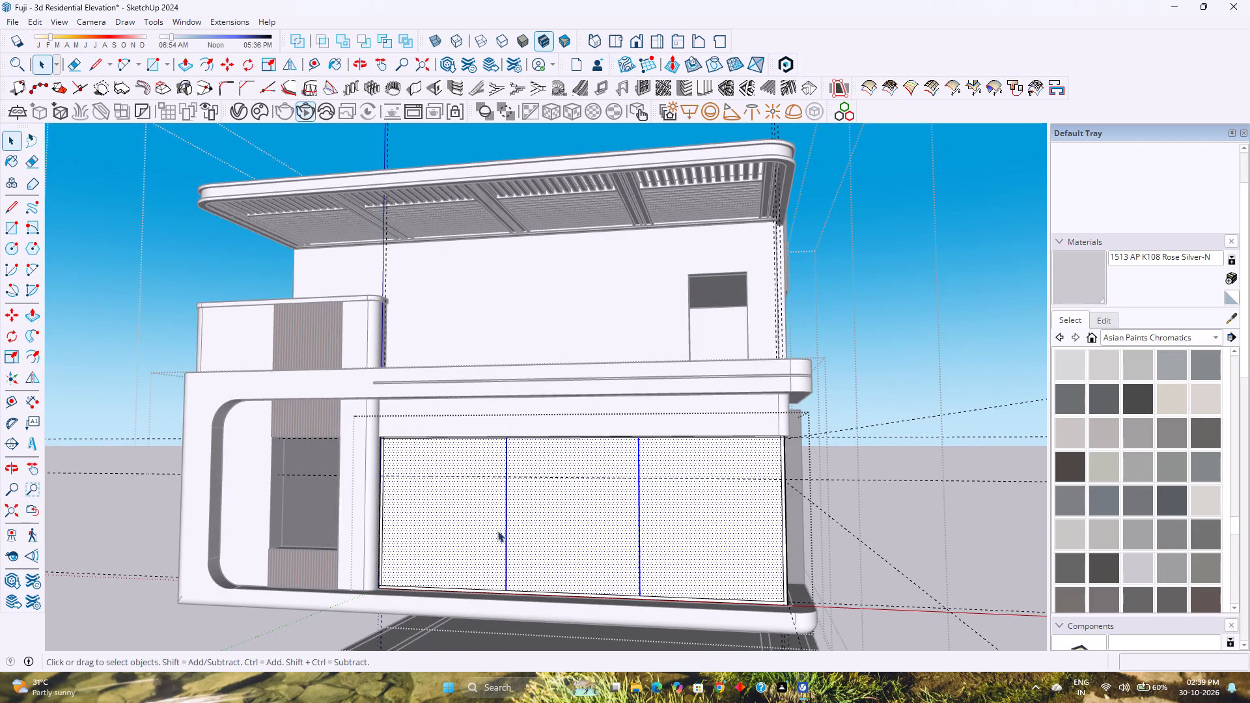
right_click(505, 525)
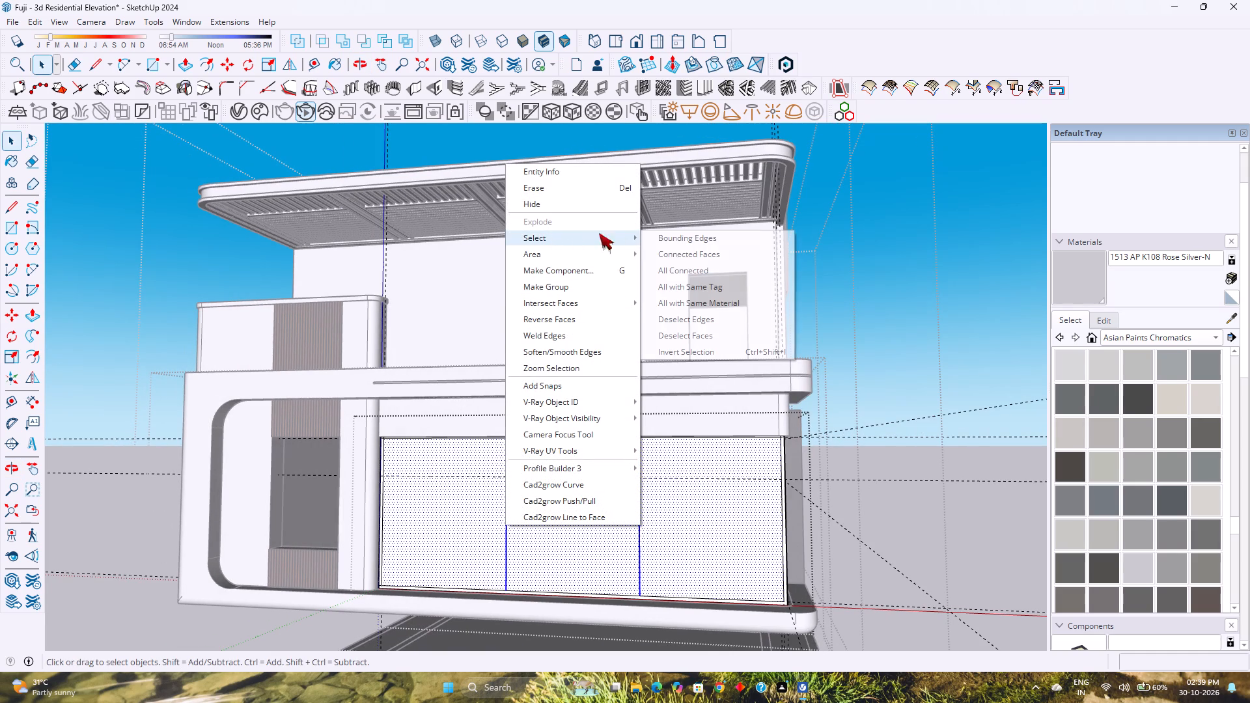
left_click(697, 336)
key("m")
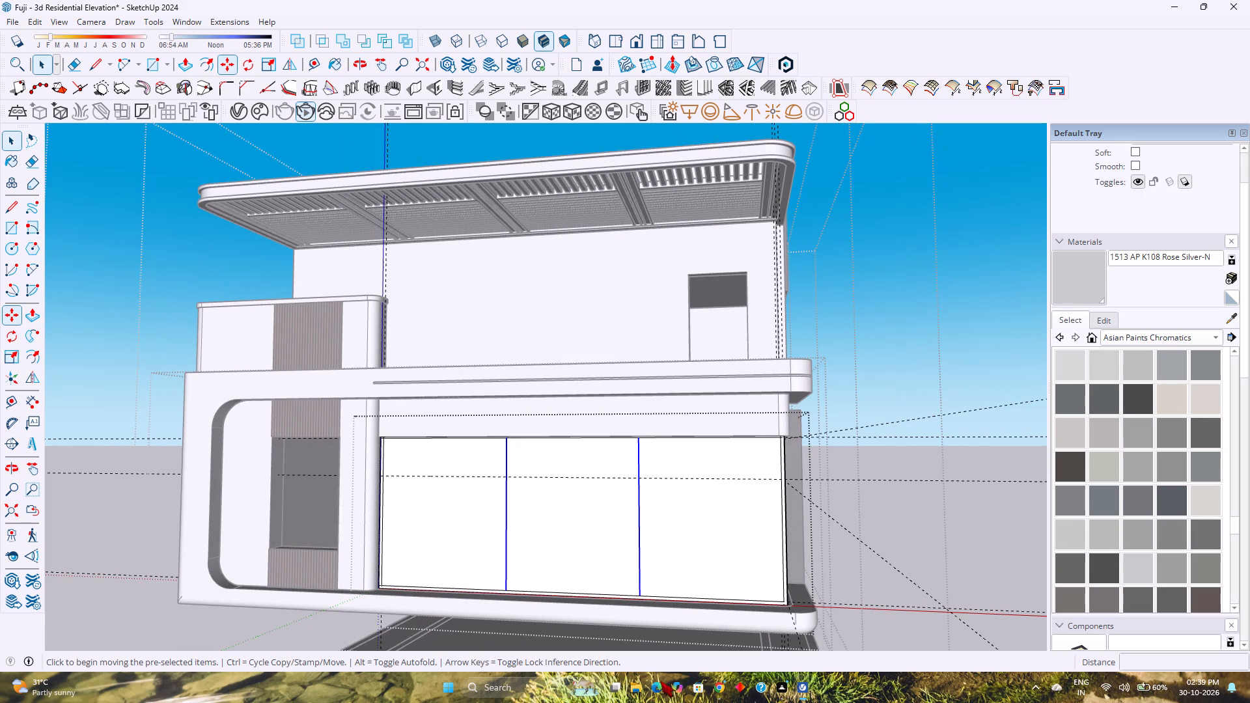
scroll(639, 597, "up", 14)
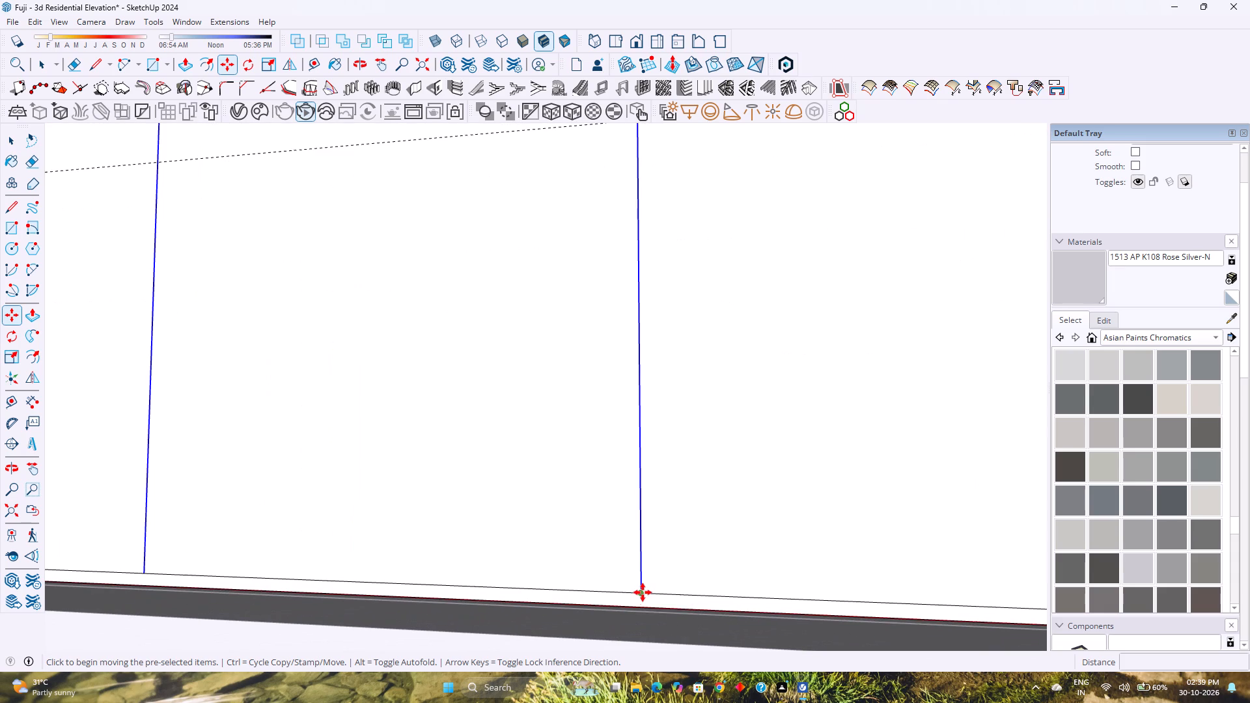
left_click(643, 592)
key("Right")
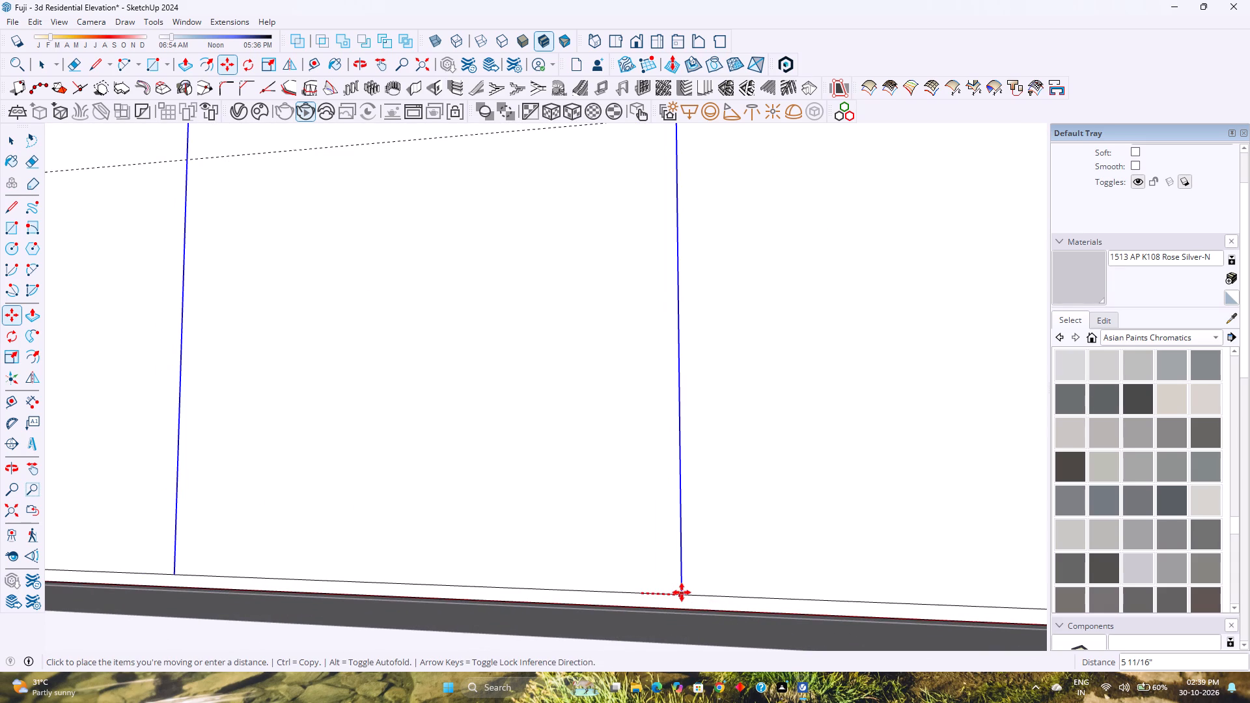
key("0")
key("BackSpace")
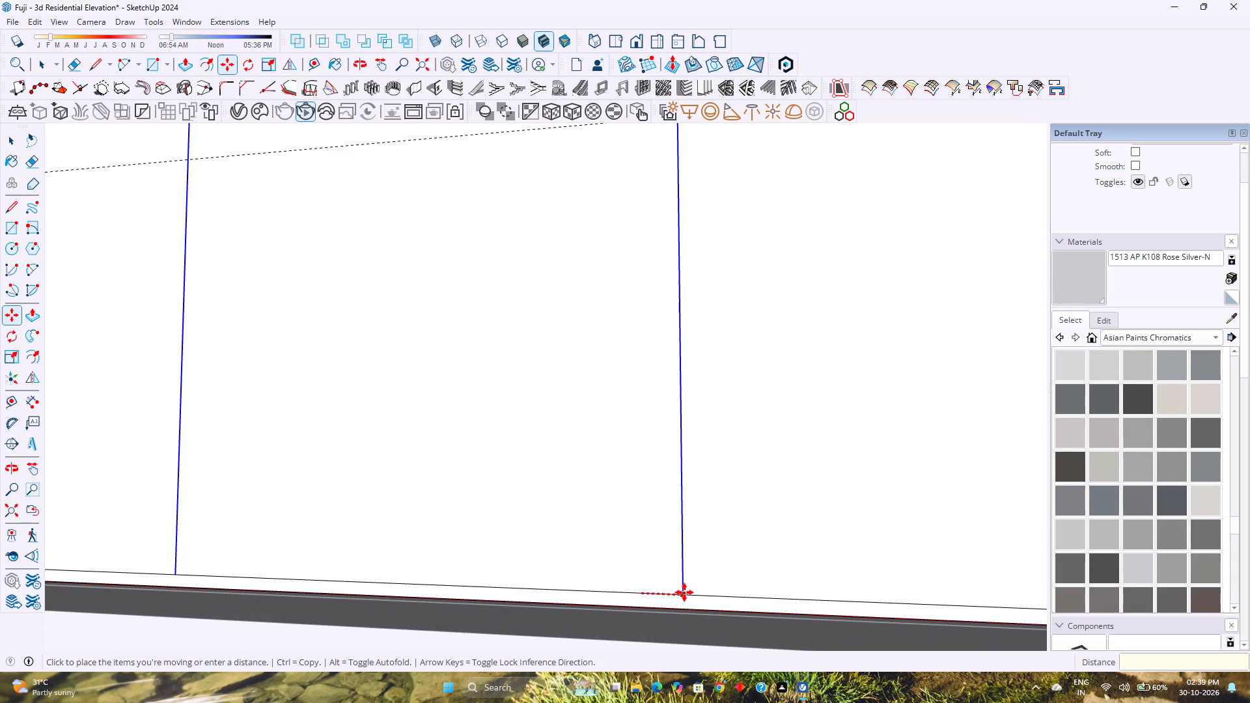
key("1")
key("Return")
Copy the two dividing edges 2" along the red axis, away from the bay's corner, to form the mullion widths.
left_click(651, 594)
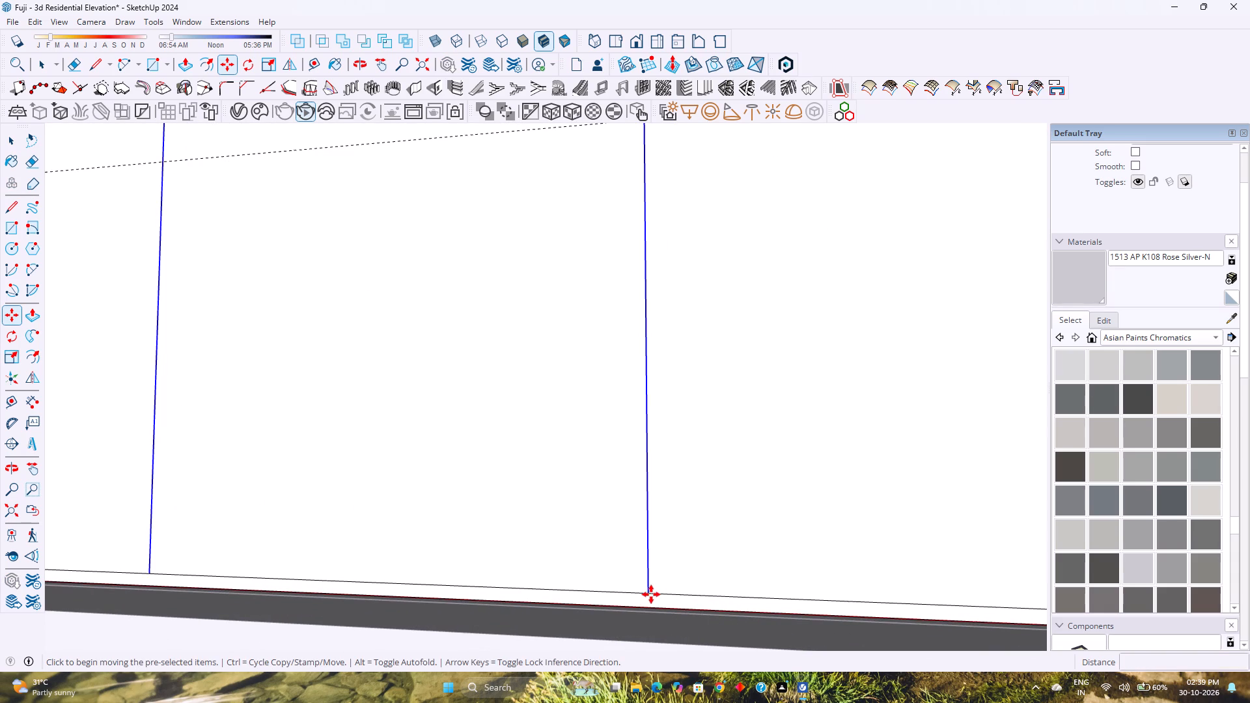
key("Right")
key("1")
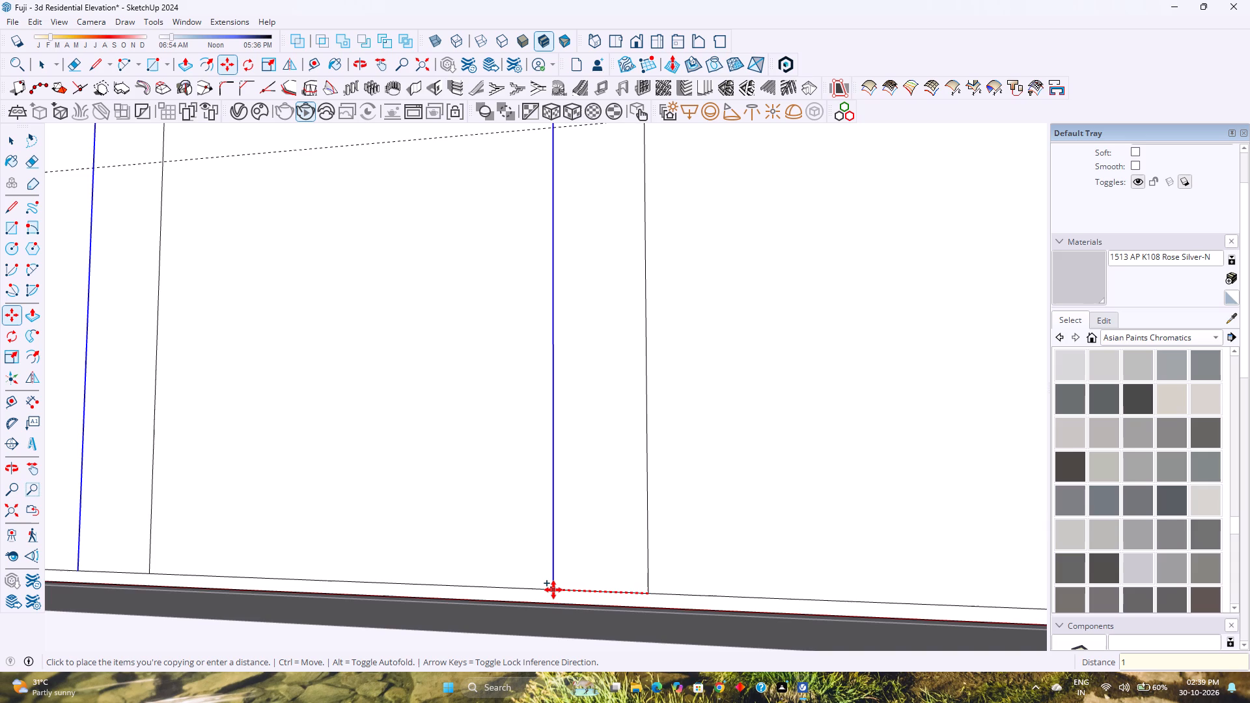
key("BackSpace")
key("2")
key("Return")
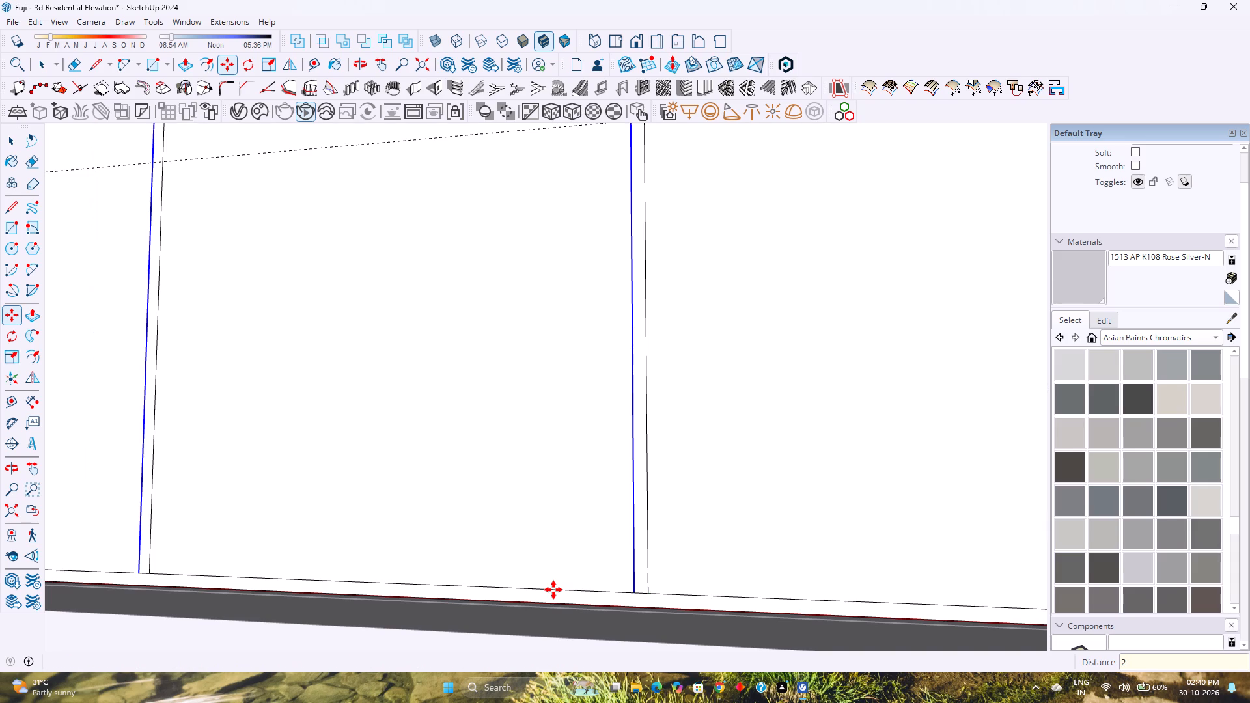
Erase the short edge segments closing the bottoms of both mullions on the long face.
key("e")
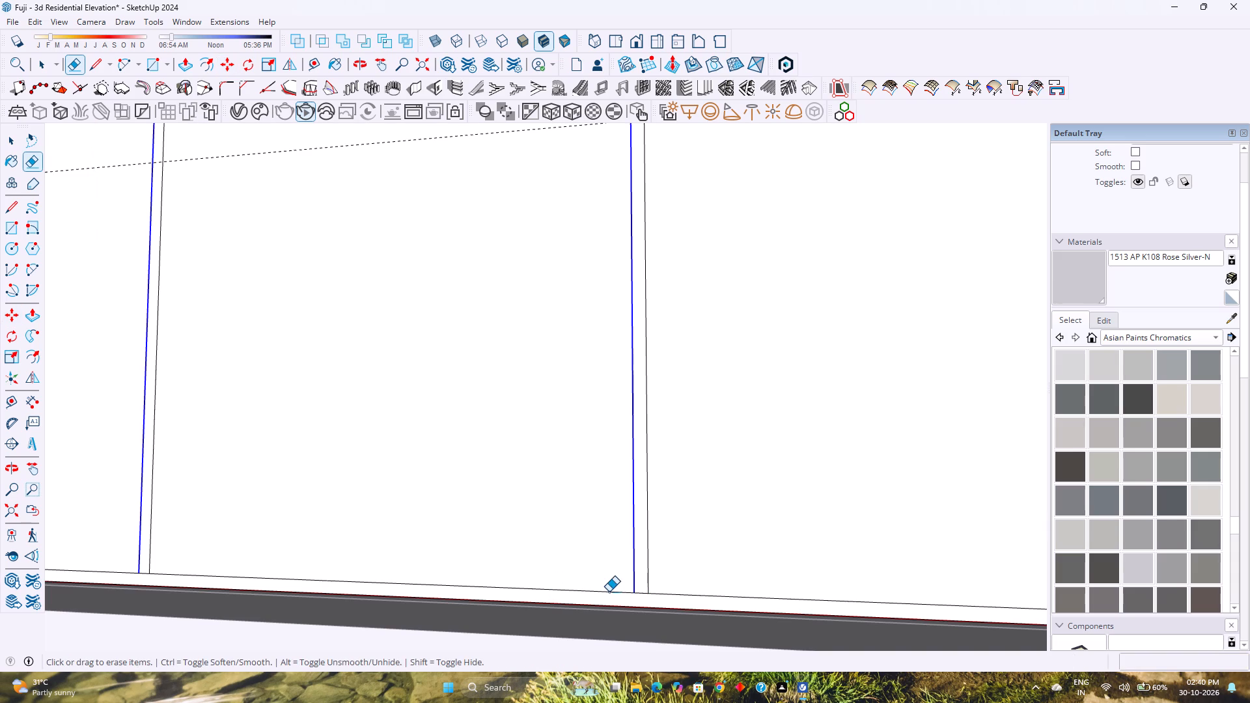
scroll(650, 600, "up", 3)
left_click(637, 591)
scroll(637, 591, "down", 13)
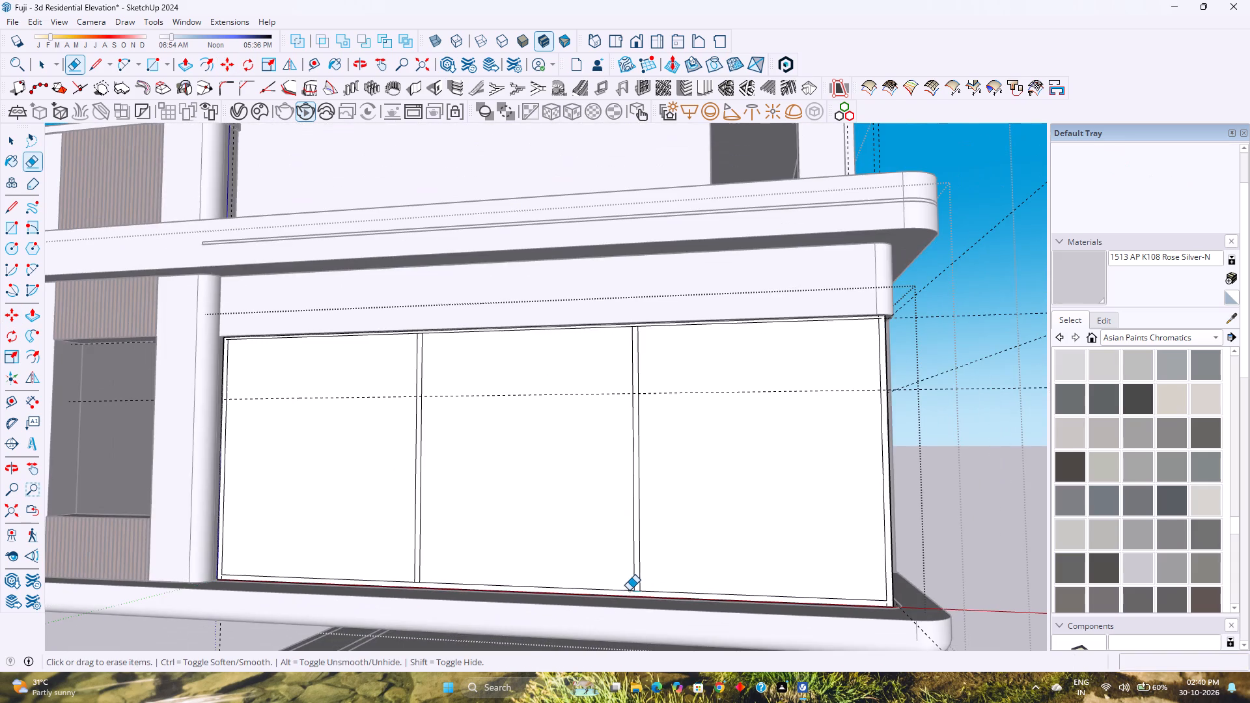
scroll(445, 583, "up", 4)
scroll(348, 588, "up", 8)
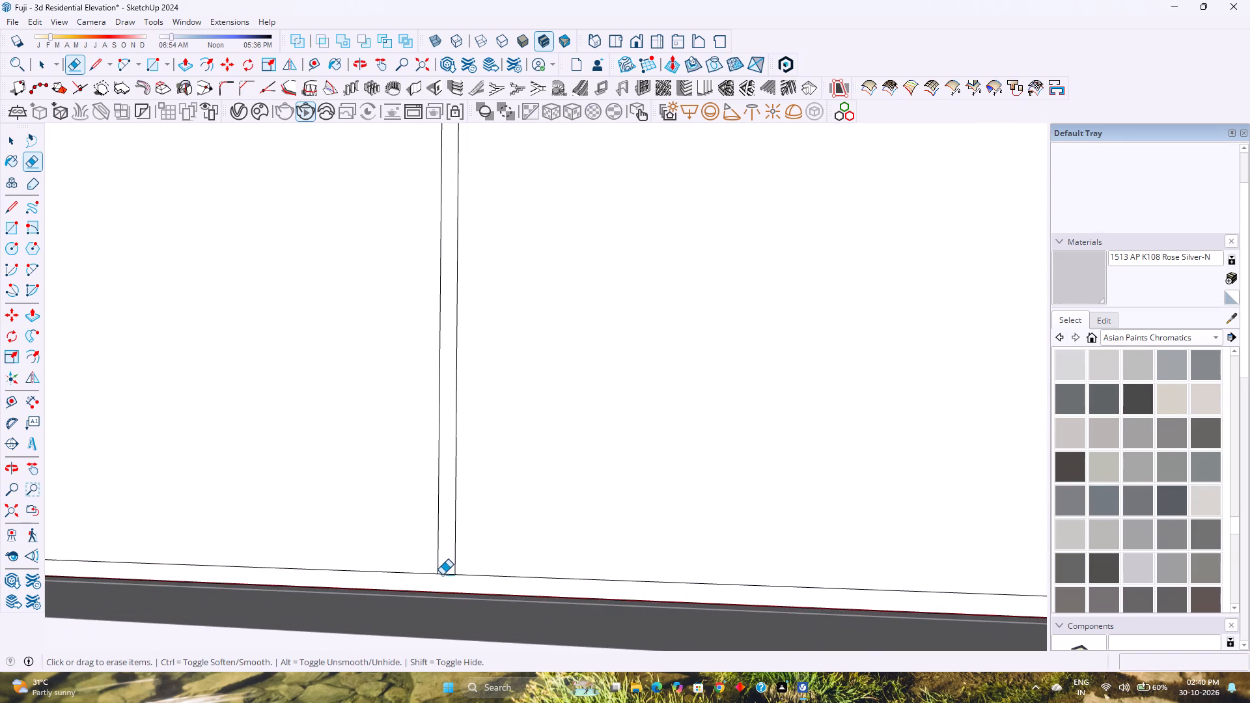
left_click(443, 575)
Erase the short edge segments closing the tops of both mullions so they join the long face's top frame.
scroll(437, 575, "down", 17)
middle_click_drag(589, 575, 566, 575)
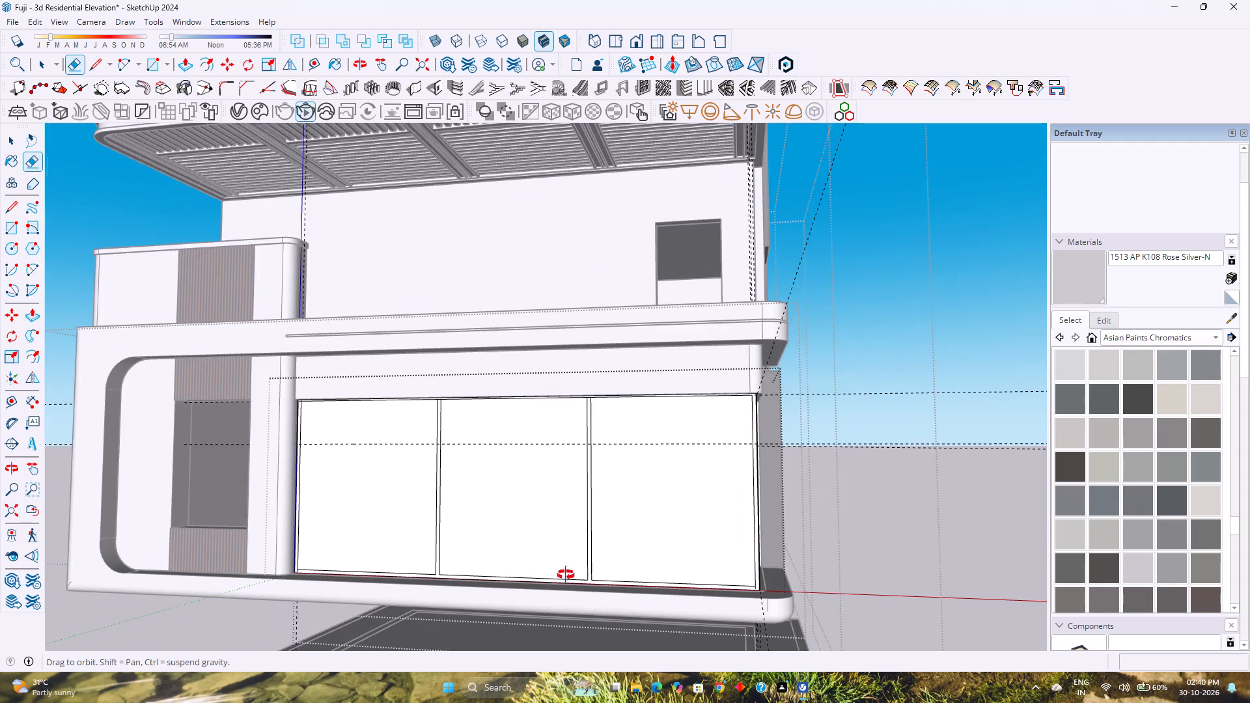
middle_click_drag(566, 575, 479, 577)
scroll(715, 432, "up", 1)
middle_click_drag(715, 432, 696, 432)
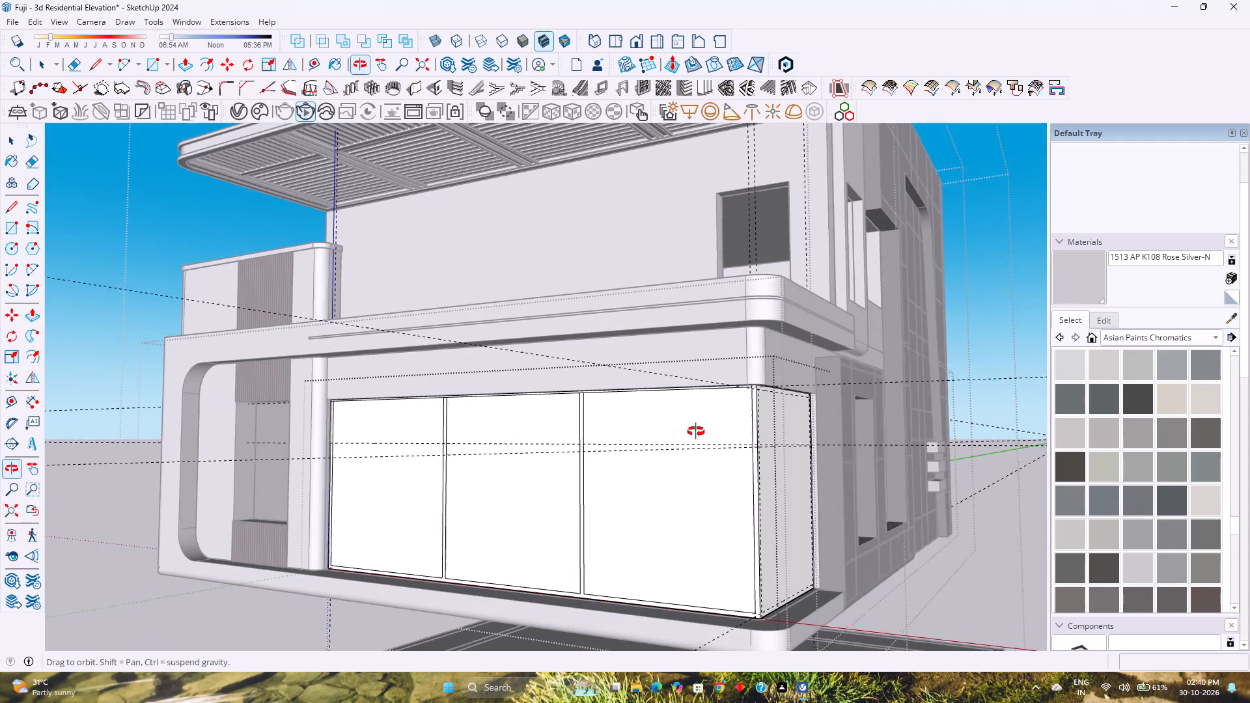
middle_click_drag(696, 432, 674, 431)
middle_click(674, 431)
scroll(622, 384, "up", 11)
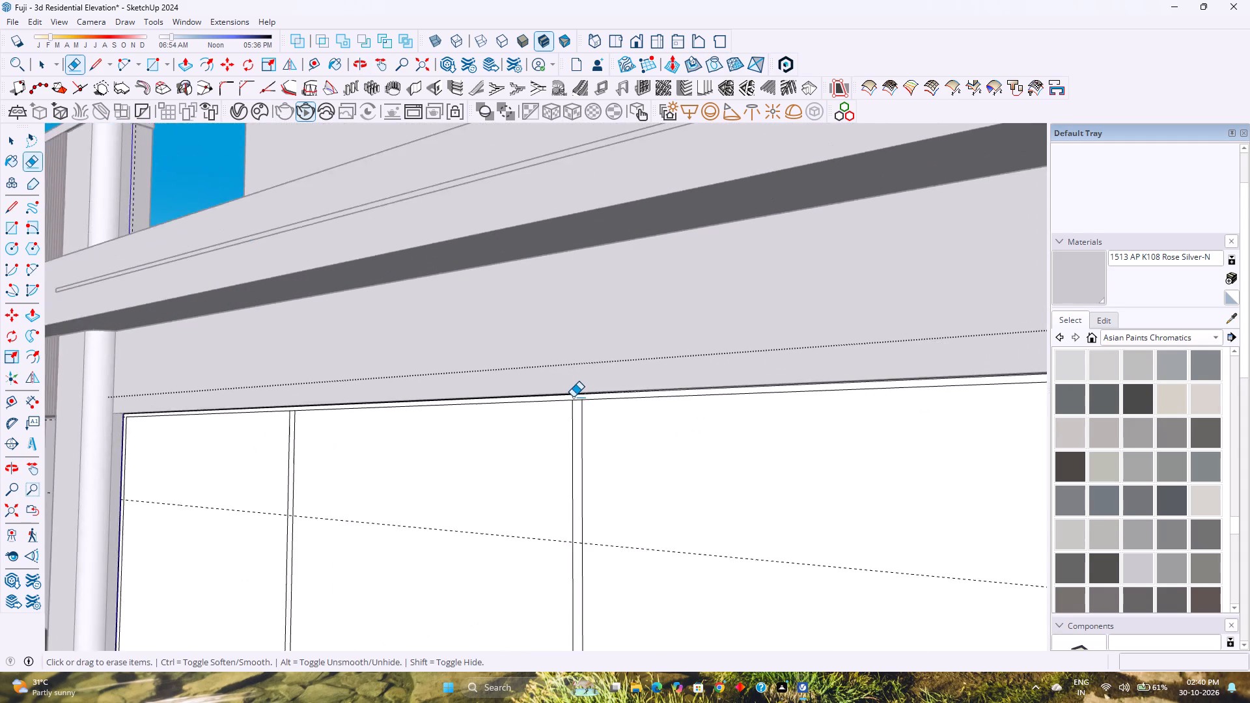
scroll(573, 397, "up", 3)
left_click(580, 403)
scroll(193, 420, "up", 2)
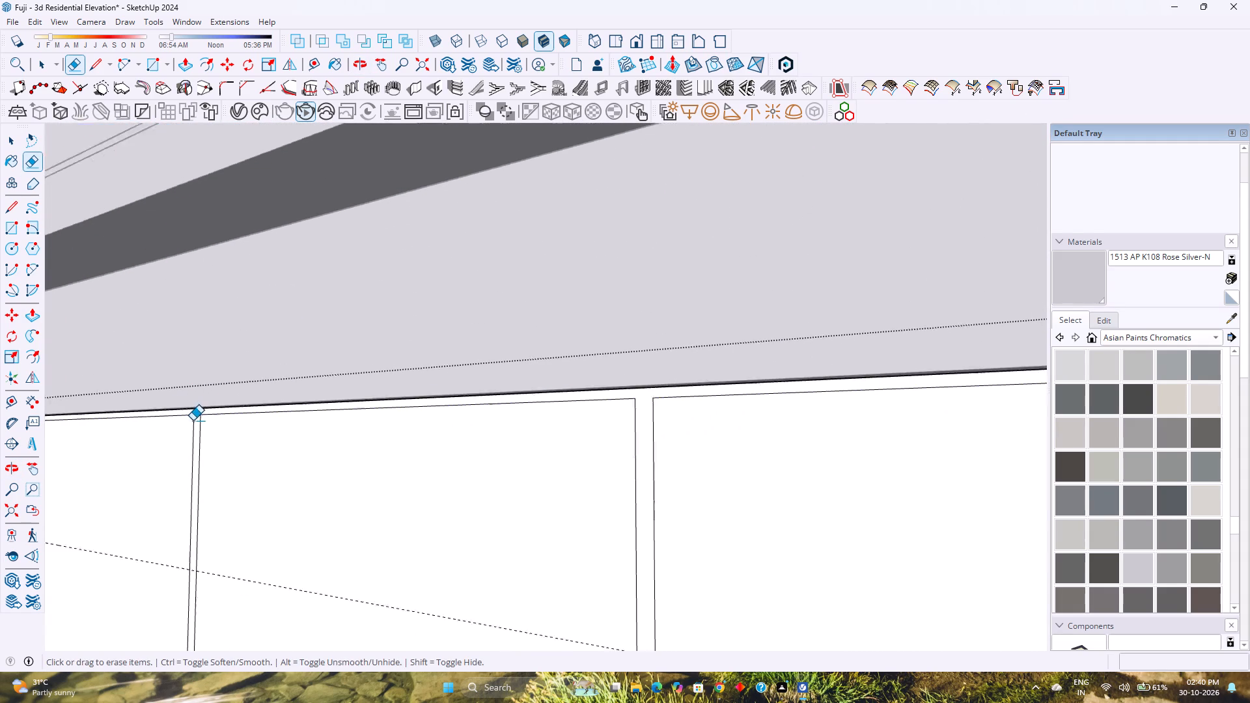
scroll(193, 420, "up", 7)
left_click(201, 410)
Draw a 7' 8" by 6' 8" rectangle between the guide intersections on the bay's short face to outline its frame.
scroll(201, 410, "down", 13)
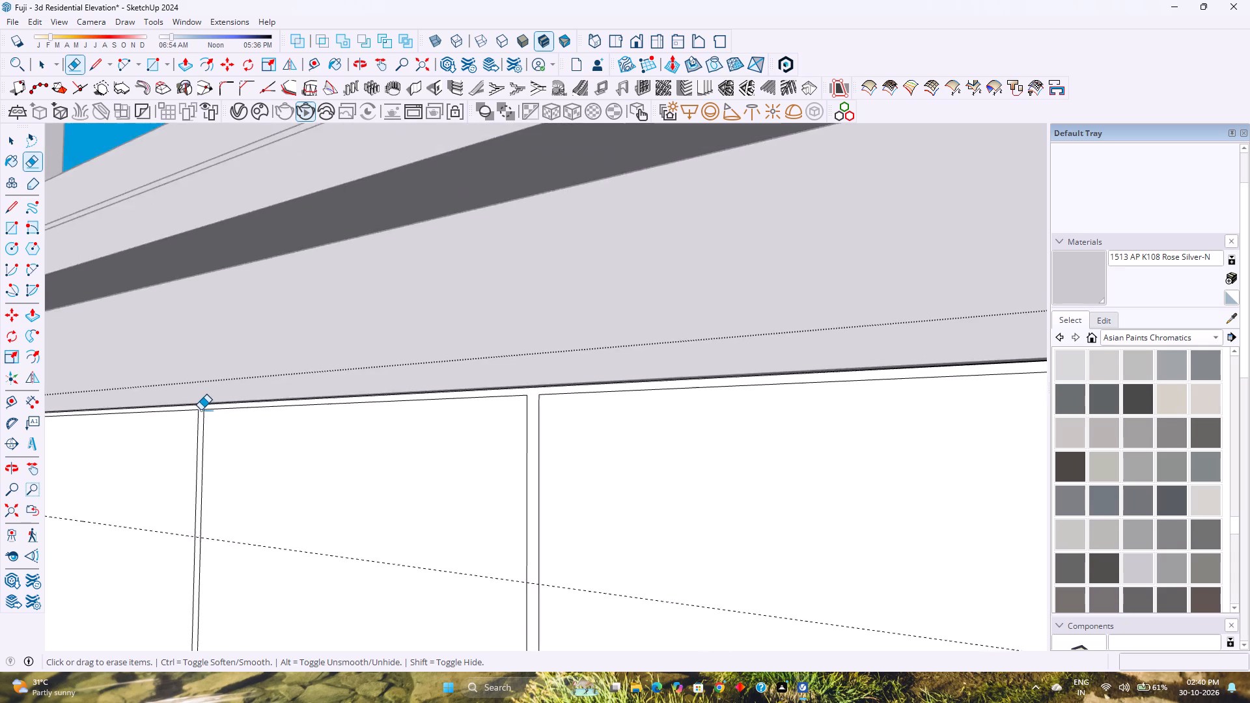
scroll(201, 410, "down", 8)
middle_click_drag(355, 517, 176, 484)
middle_click(171, 488)
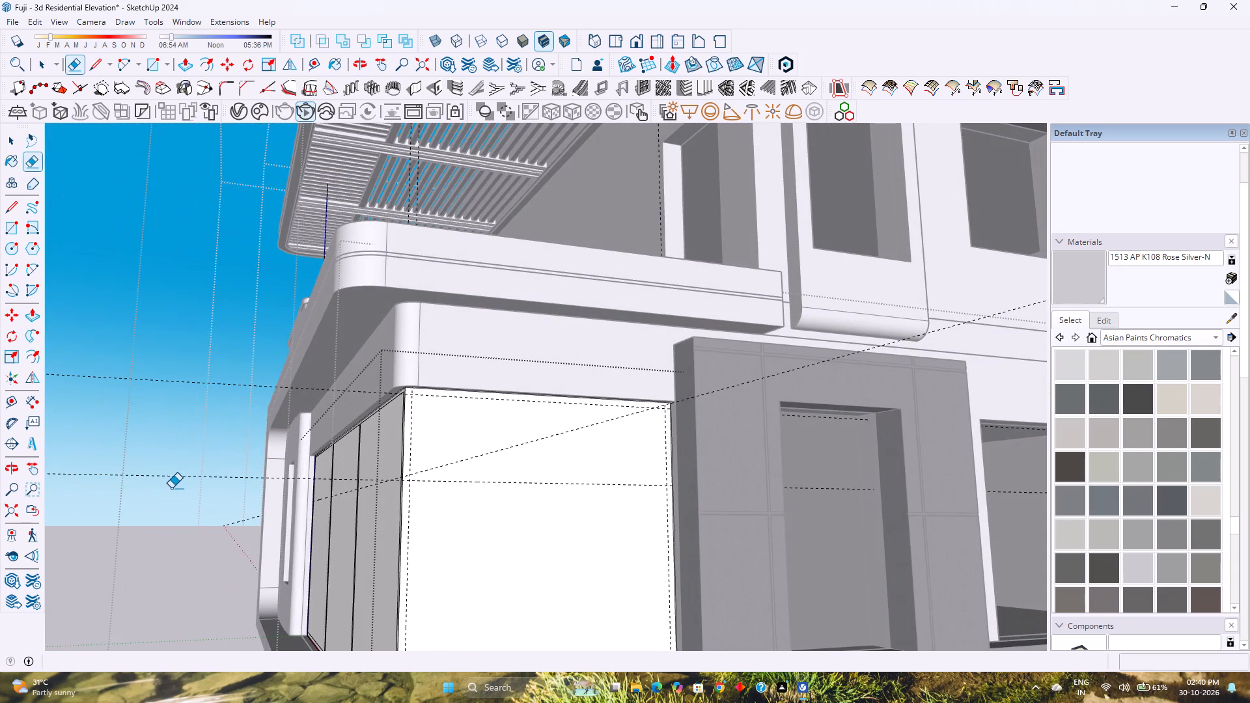
key("r")
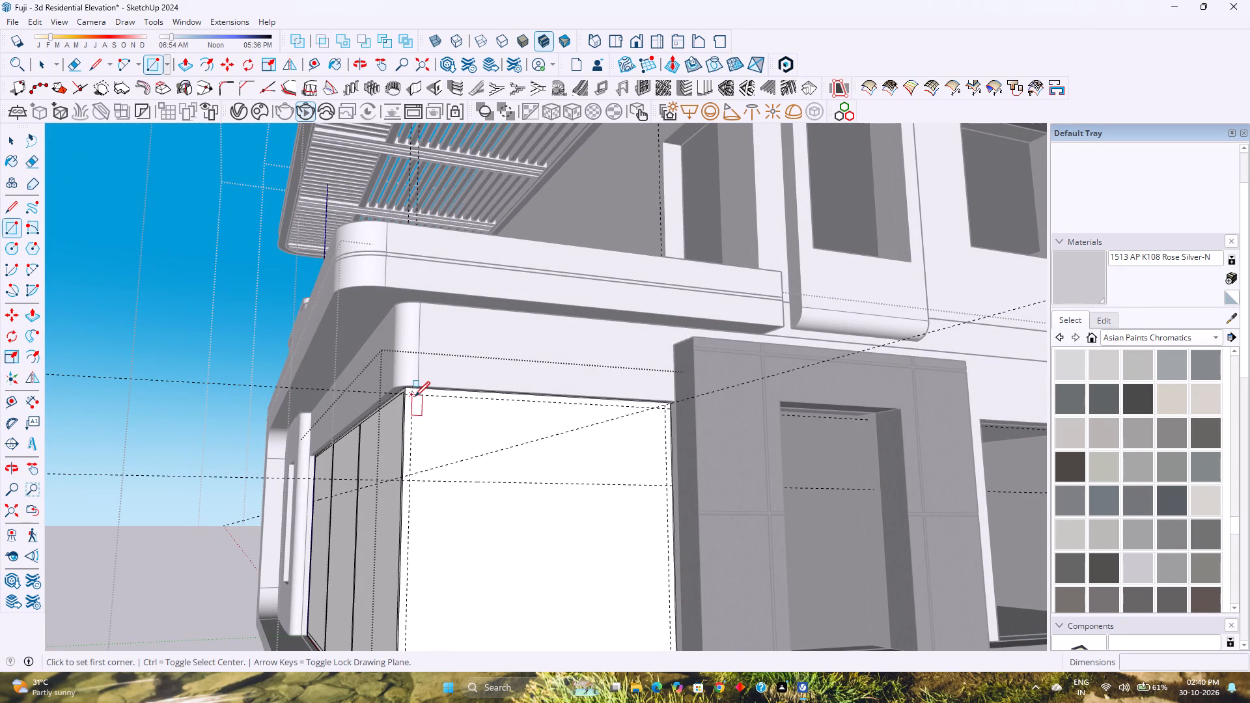
left_click(415, 396)
scroll(450, 494, "down", 8)
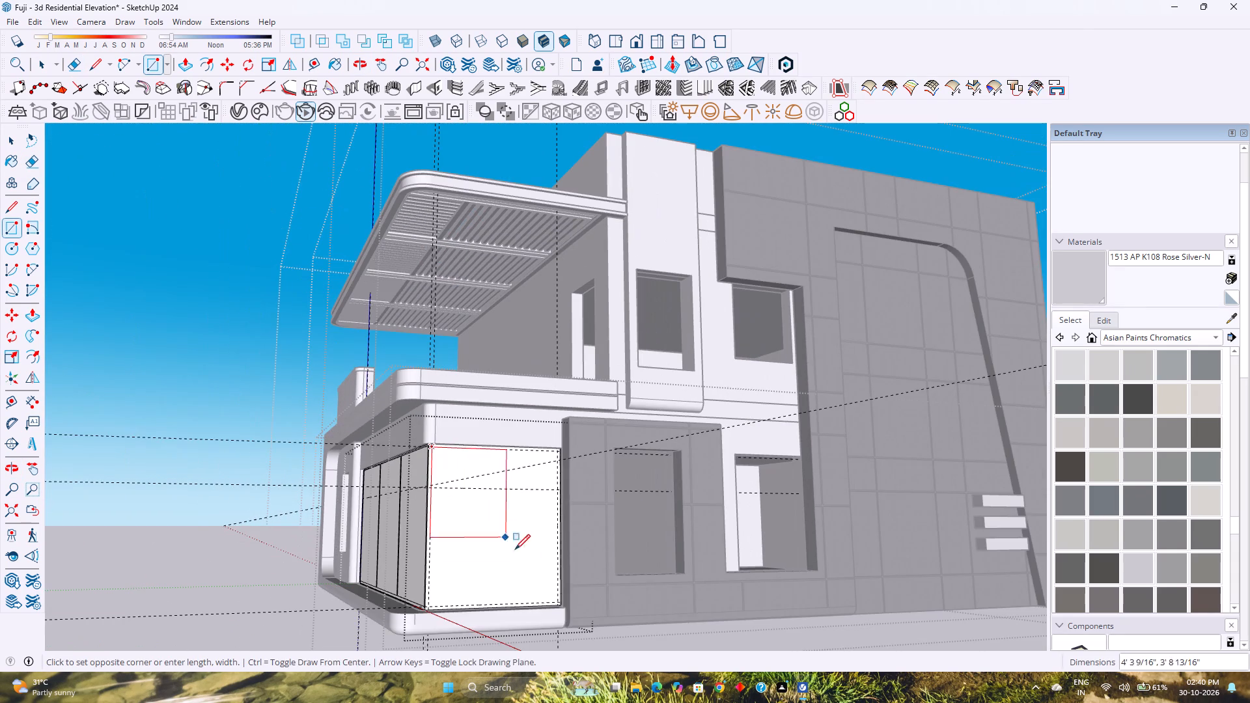
scroll(559, 603, "up", 8)
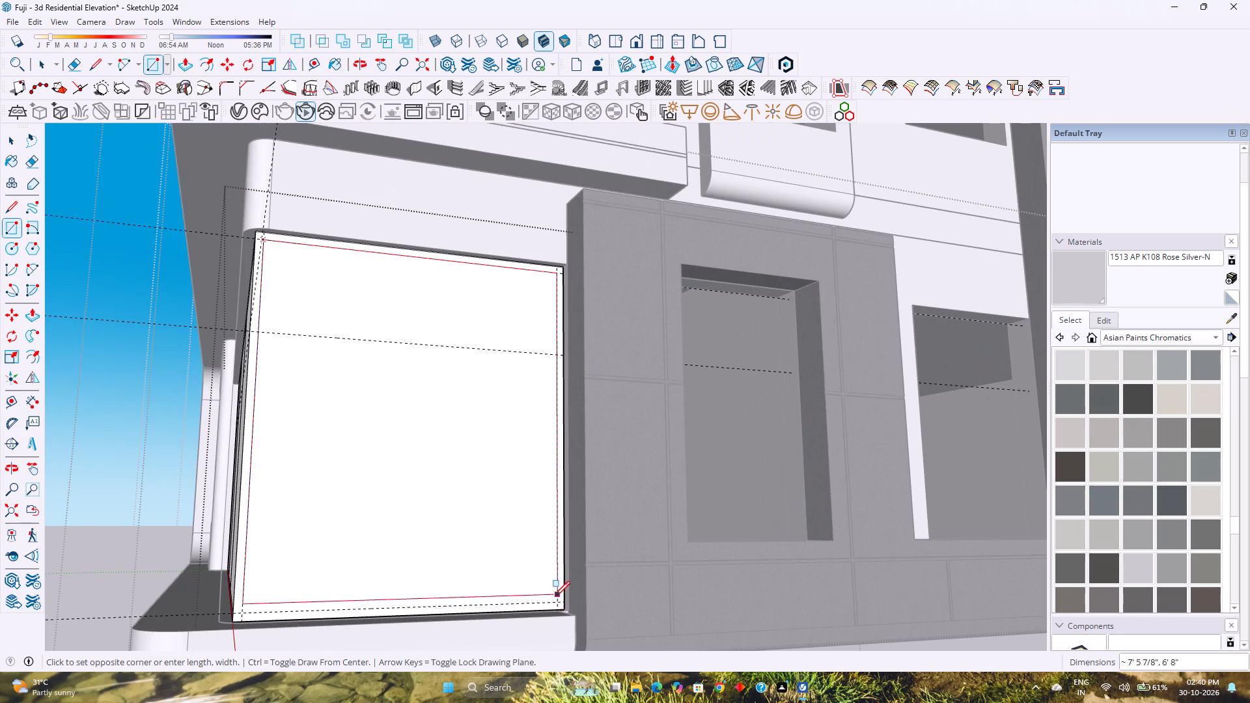
left_click(557, 599)
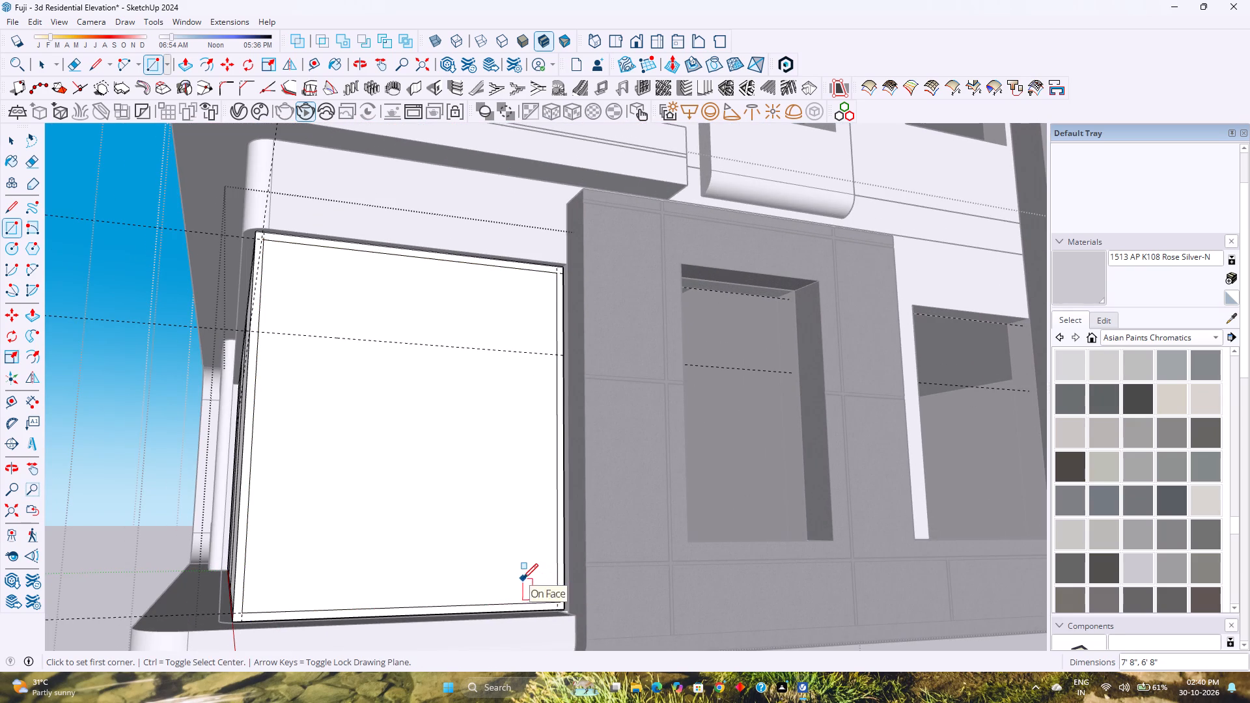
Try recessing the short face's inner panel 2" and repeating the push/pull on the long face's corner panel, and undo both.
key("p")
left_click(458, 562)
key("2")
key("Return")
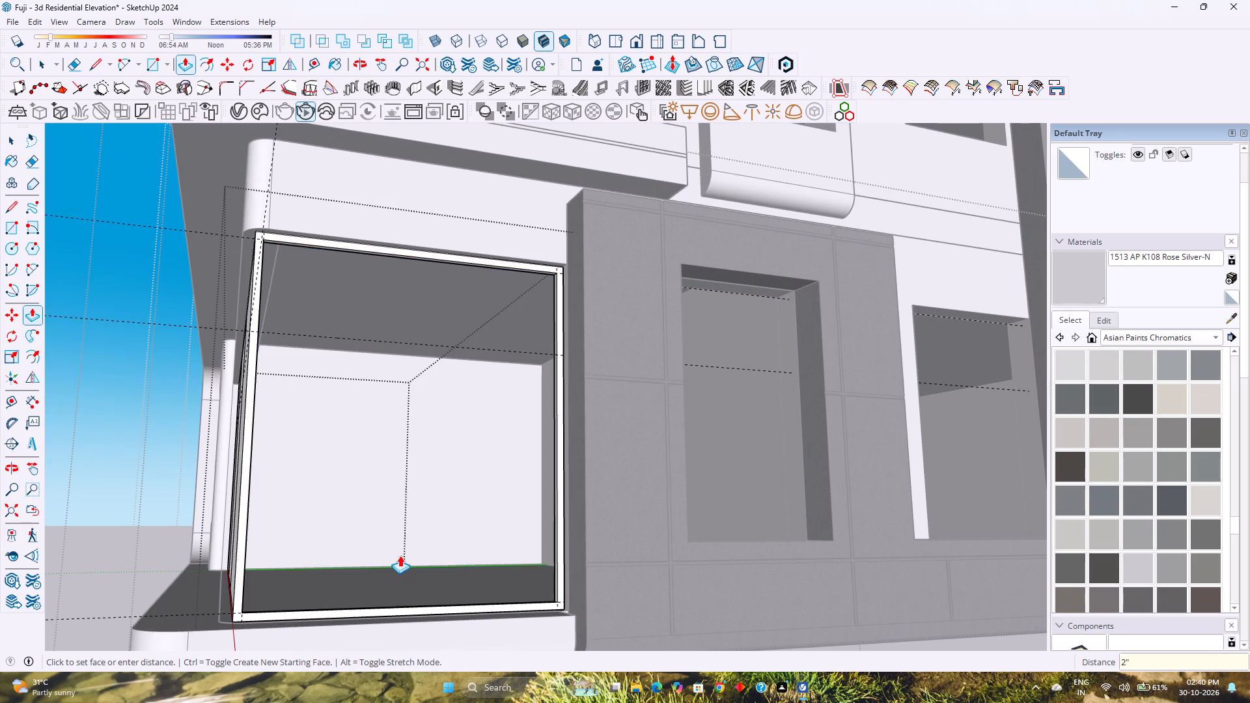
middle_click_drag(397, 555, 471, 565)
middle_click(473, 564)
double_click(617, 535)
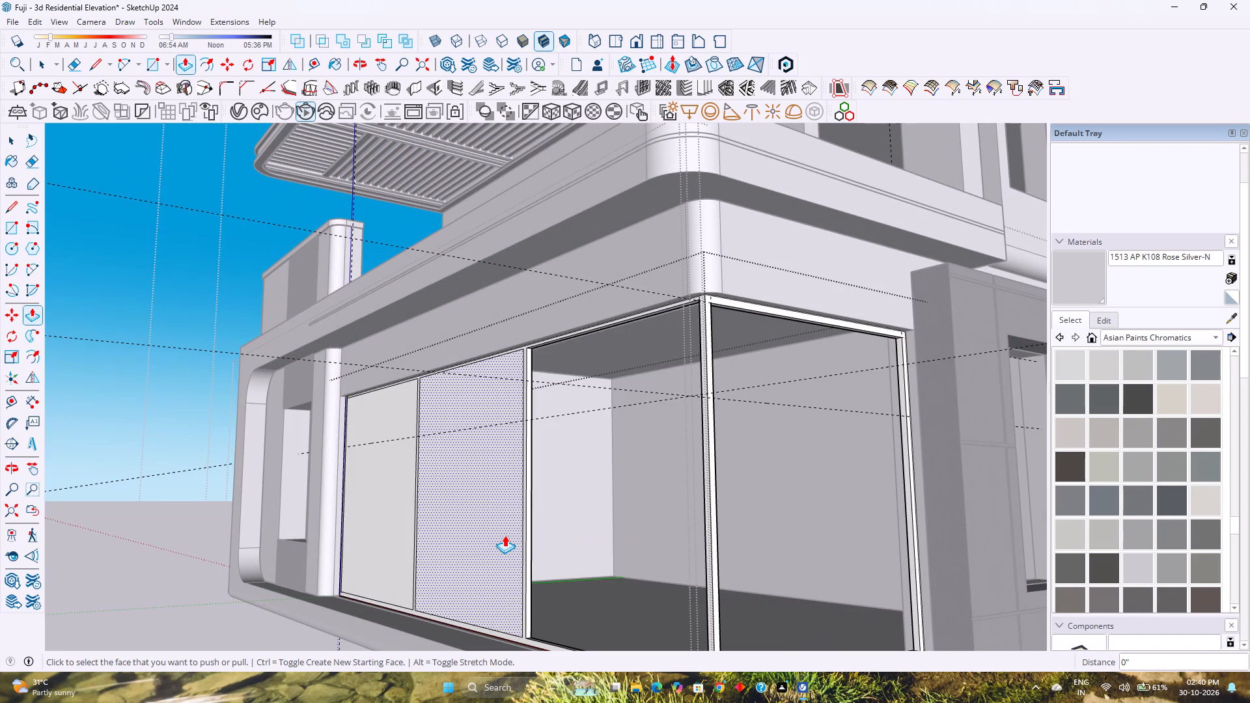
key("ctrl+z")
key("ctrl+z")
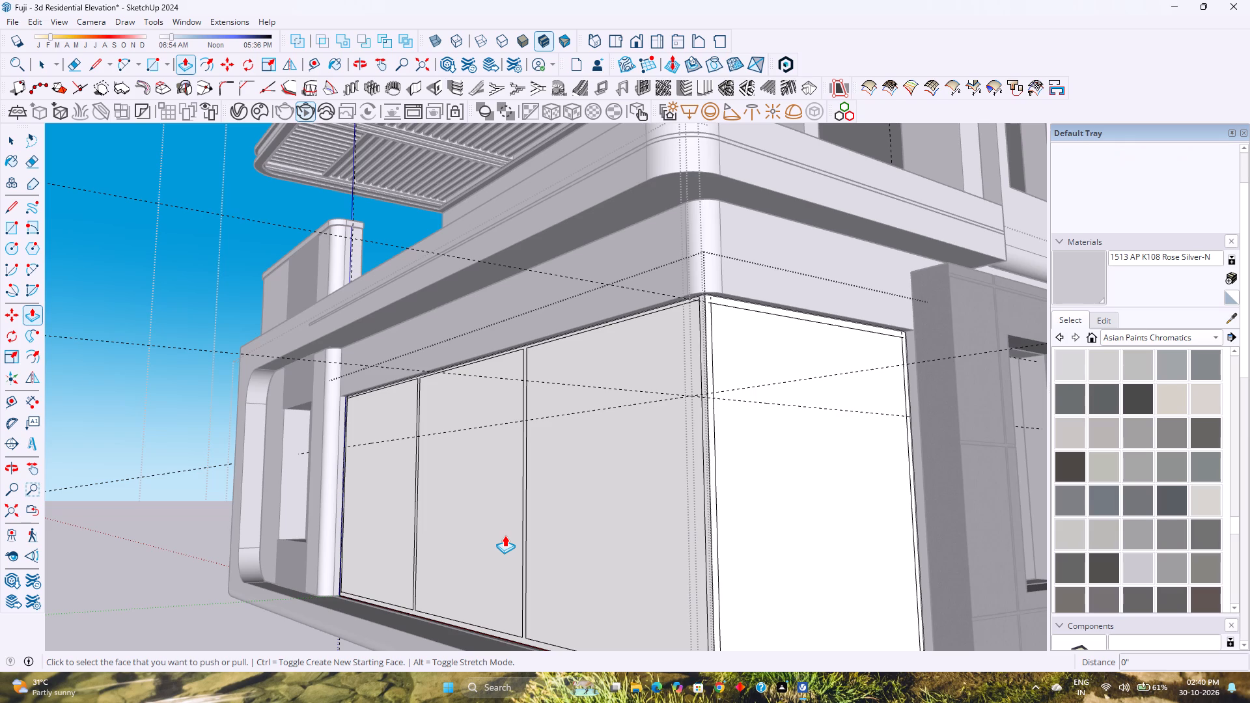
Draw a horizontal edge along the guide across the long face's panel farthest from the bay's corner, between its frame and mullion.
middle_click_drag(505, 534, 617, 566)
middle_click_drag(535, 520, 747, 564)
scroll(650, 510, "down", 4)
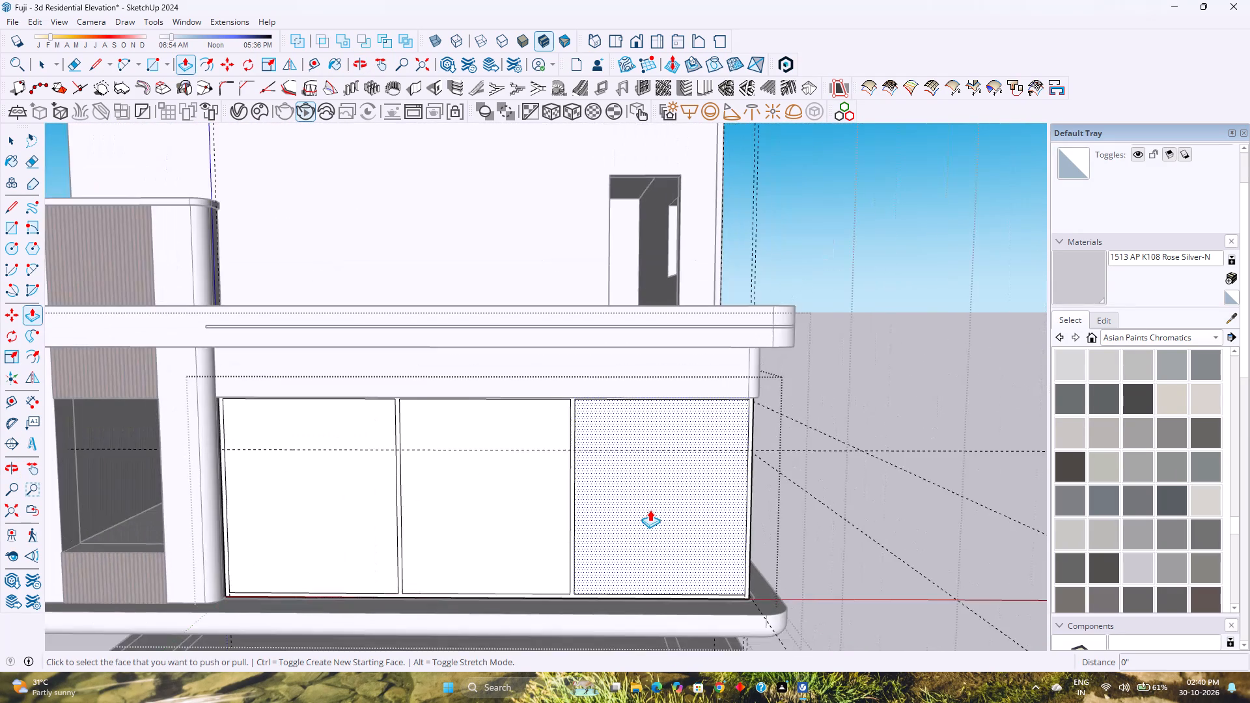
key("l")
scroll(208, 454, "up", 4)
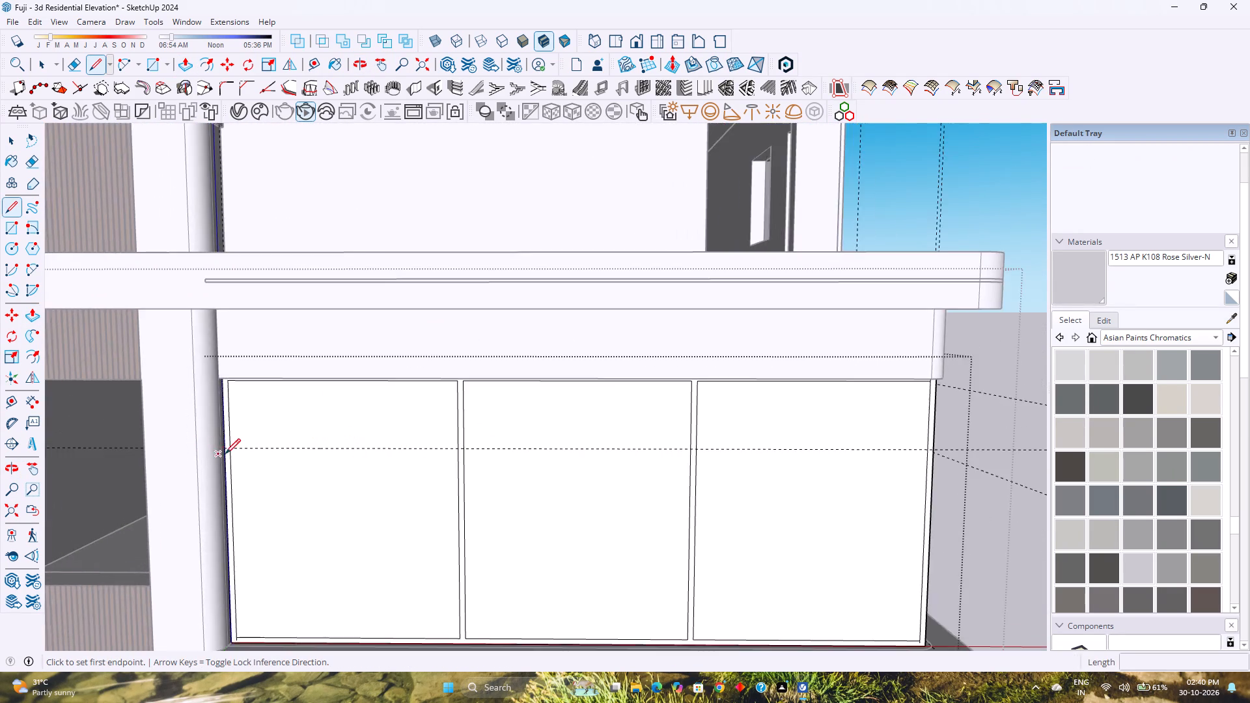
scroll(225, 454, "up", 2)
left_click(231, 448)
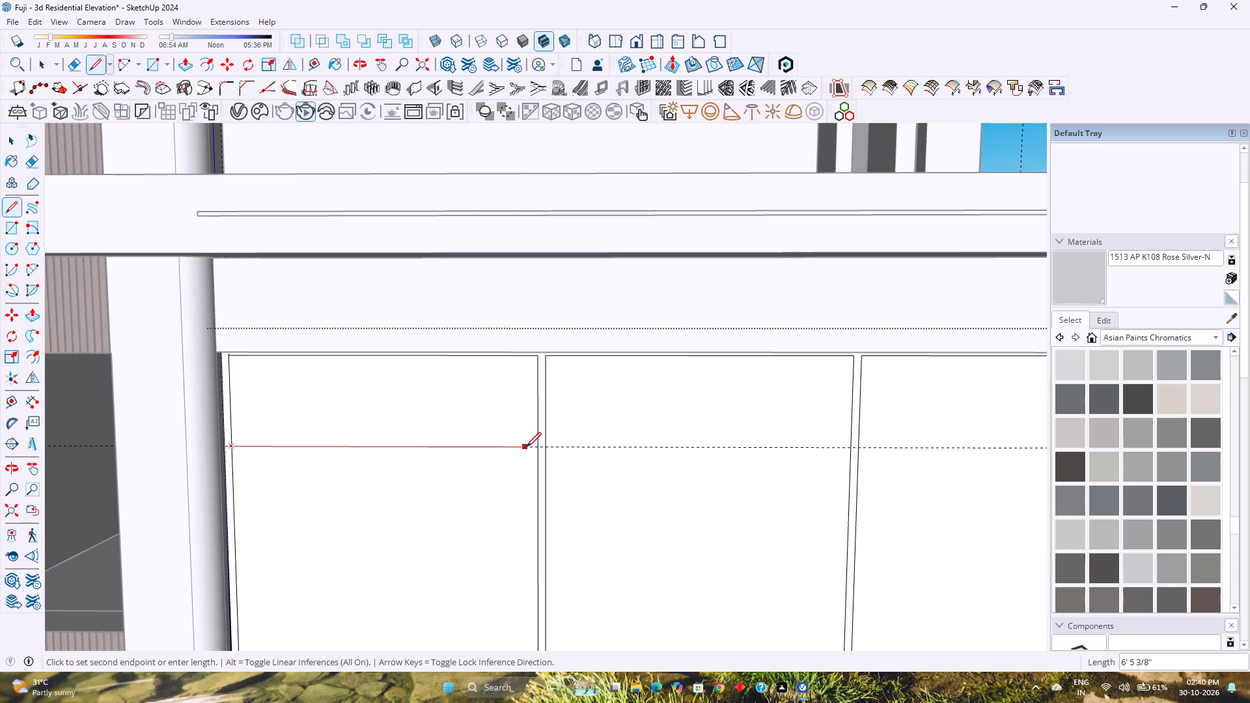
left_click(538, 447)
Move the new horizontal edge 1" down along the blue axis, below the guide.
key("space")
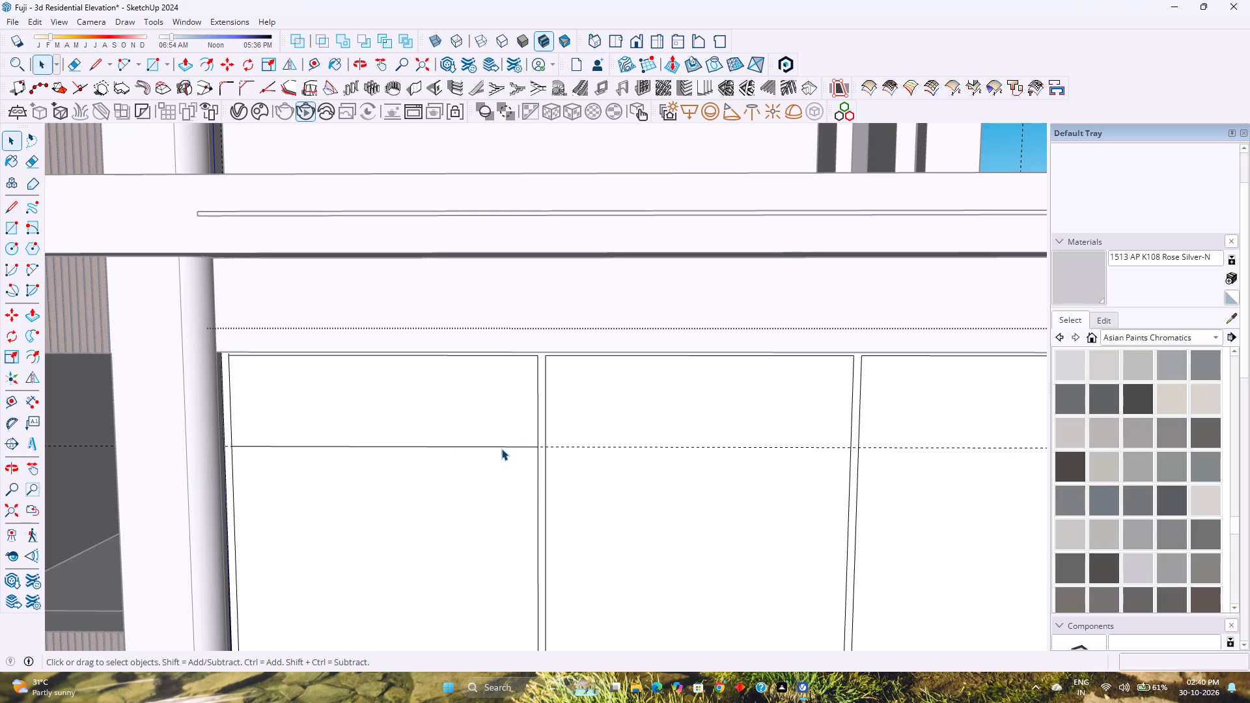
left_click(502, 445)
left_click(505, 447)
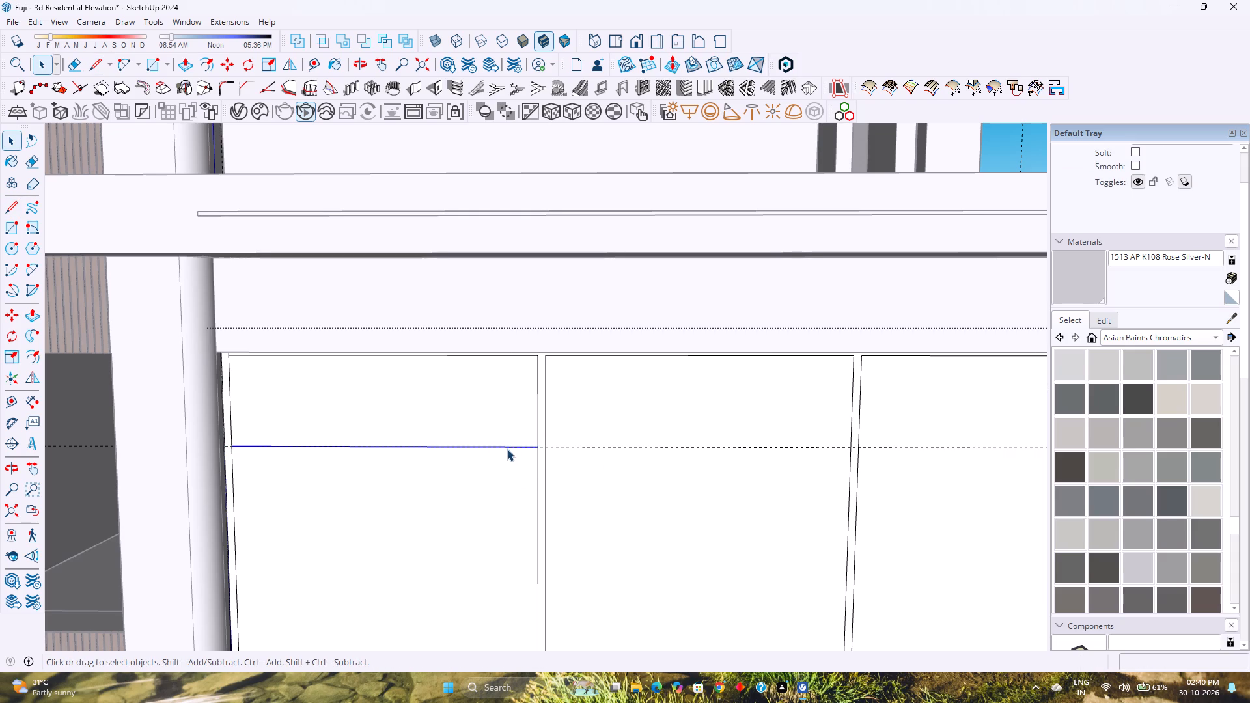
key("m")
scroll(533, 448, "up", 4)
left_click(537, 448)
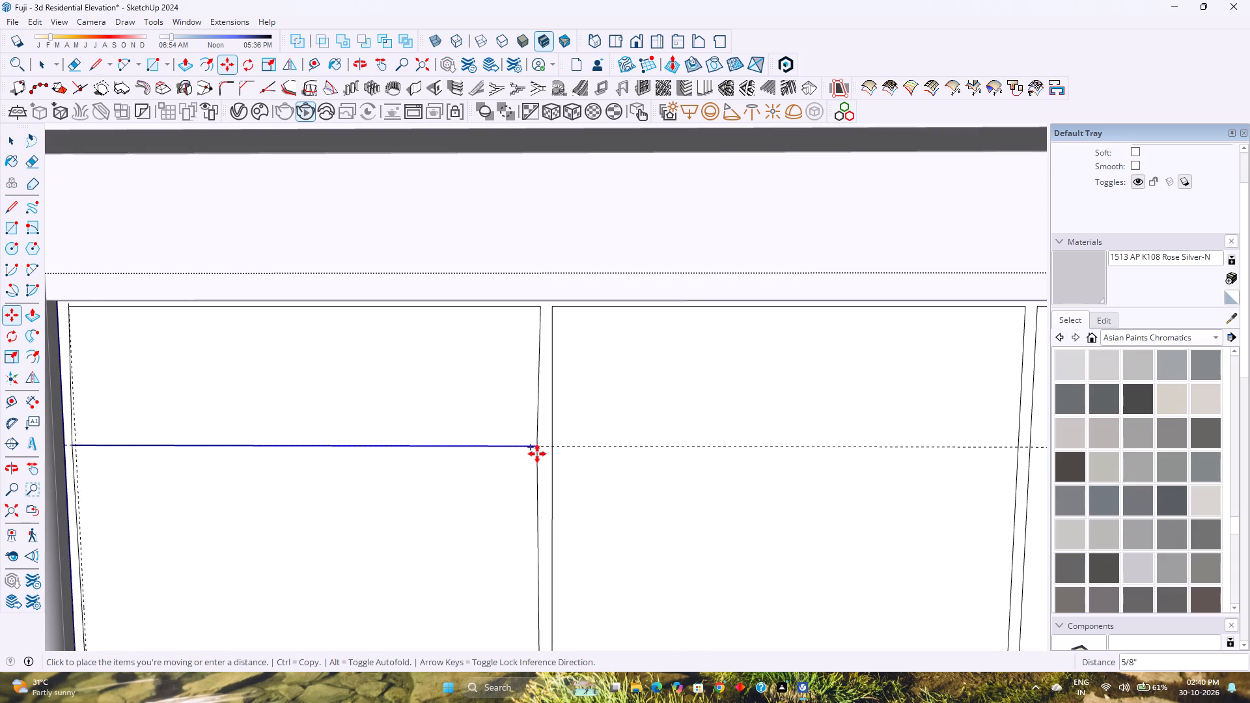
key("Up")
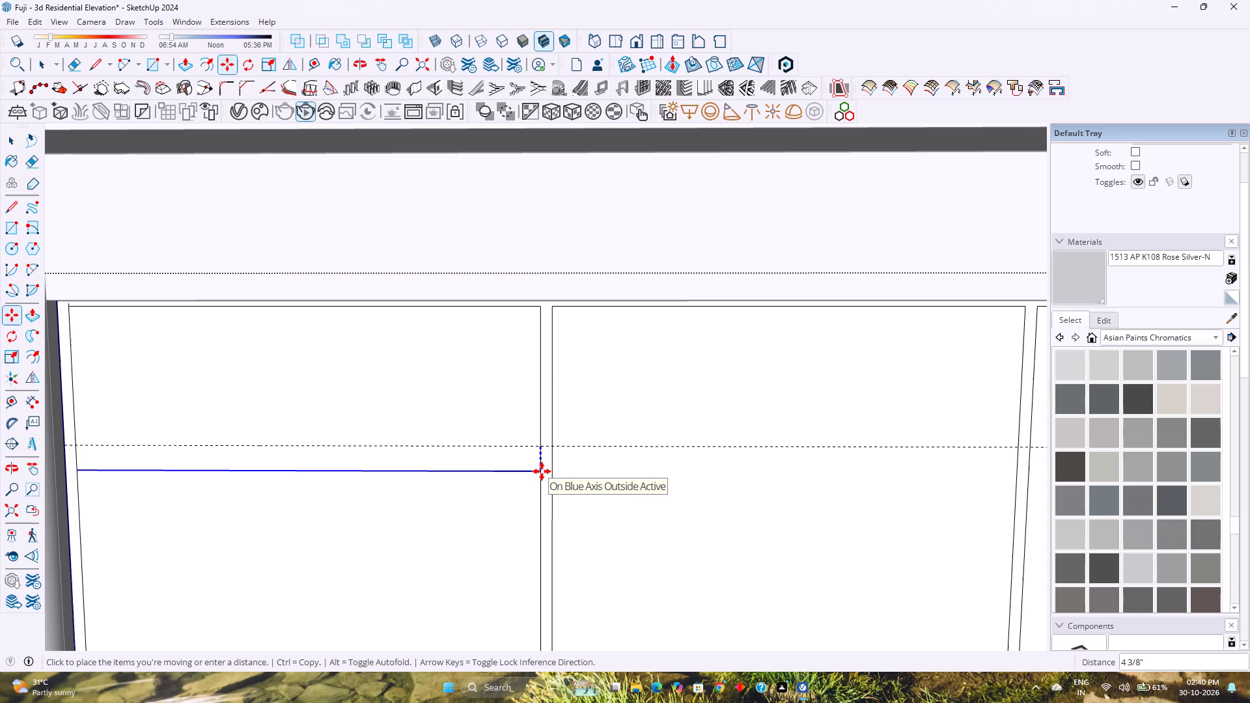
key("1")
key("Return")
Copy the horizontal edge 2" up along the blue axis to form the transom width.
left_click(538, 452)
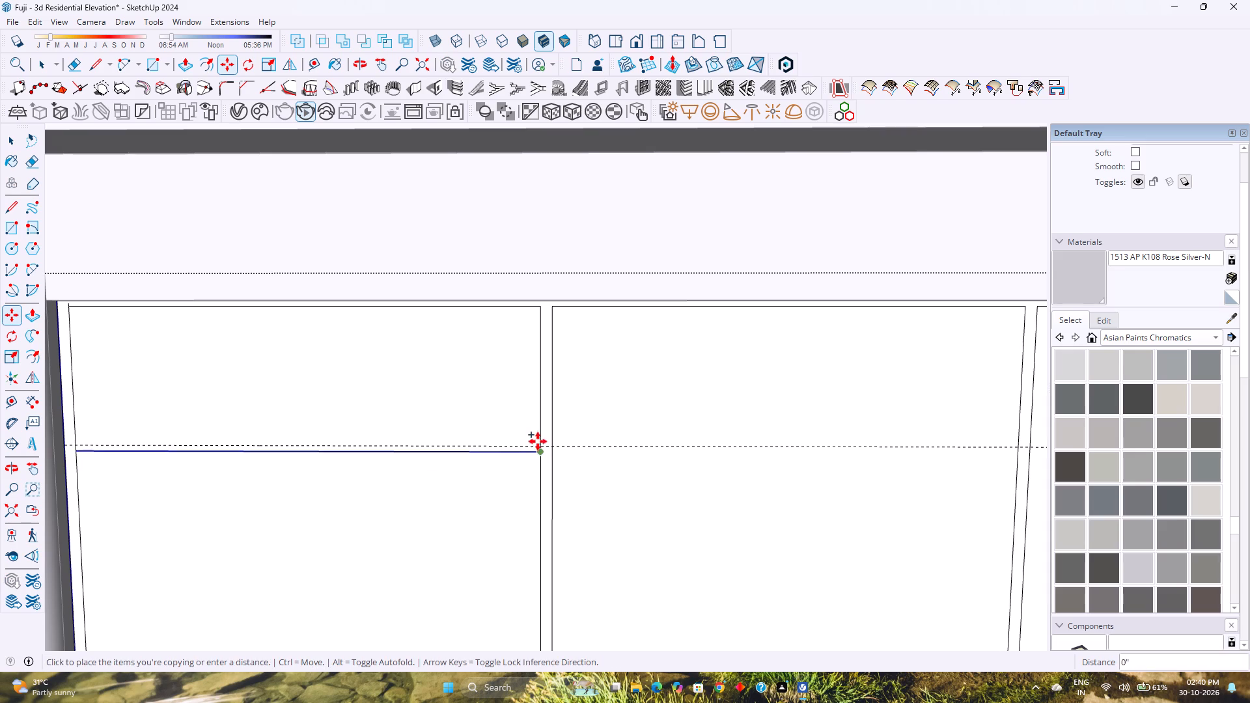
key("Up")
key("2")
key("Return")
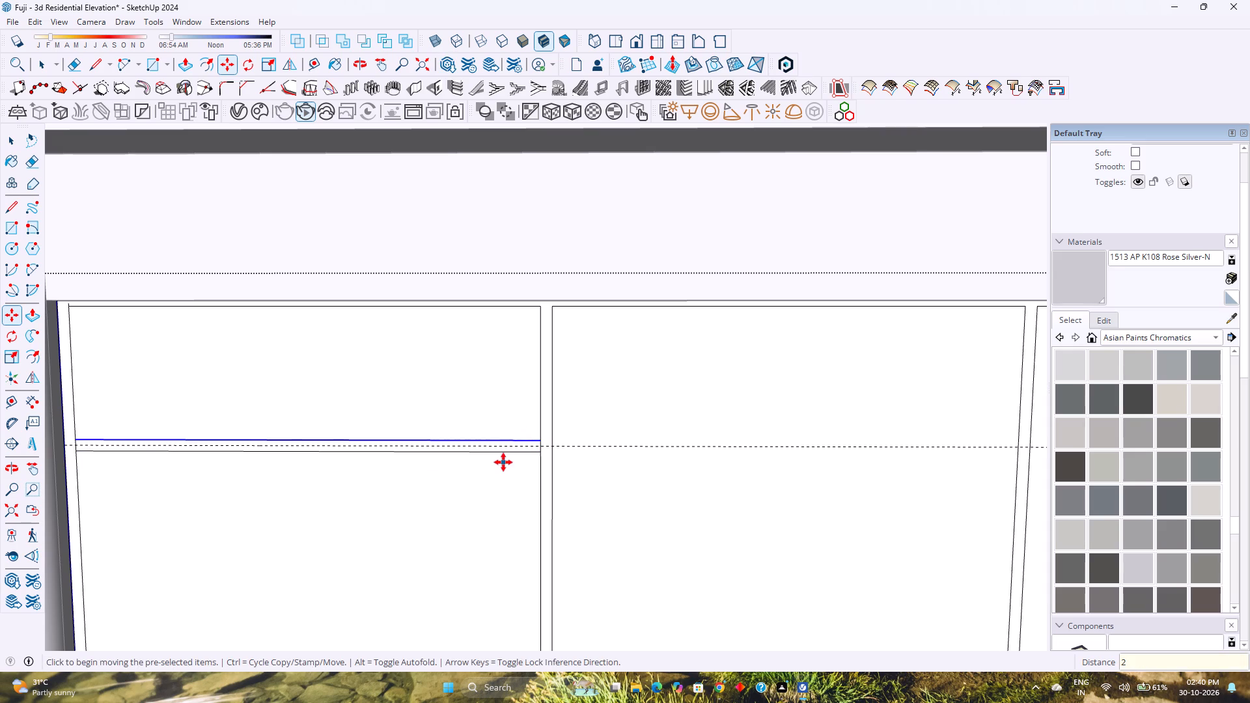
Copy both transom edges along the long face into the middle panel and the corner panel, aligned to the panels' top corners.
key("space")
left_click_drag(503, 462, 462, 422)
right_click(469, 422)
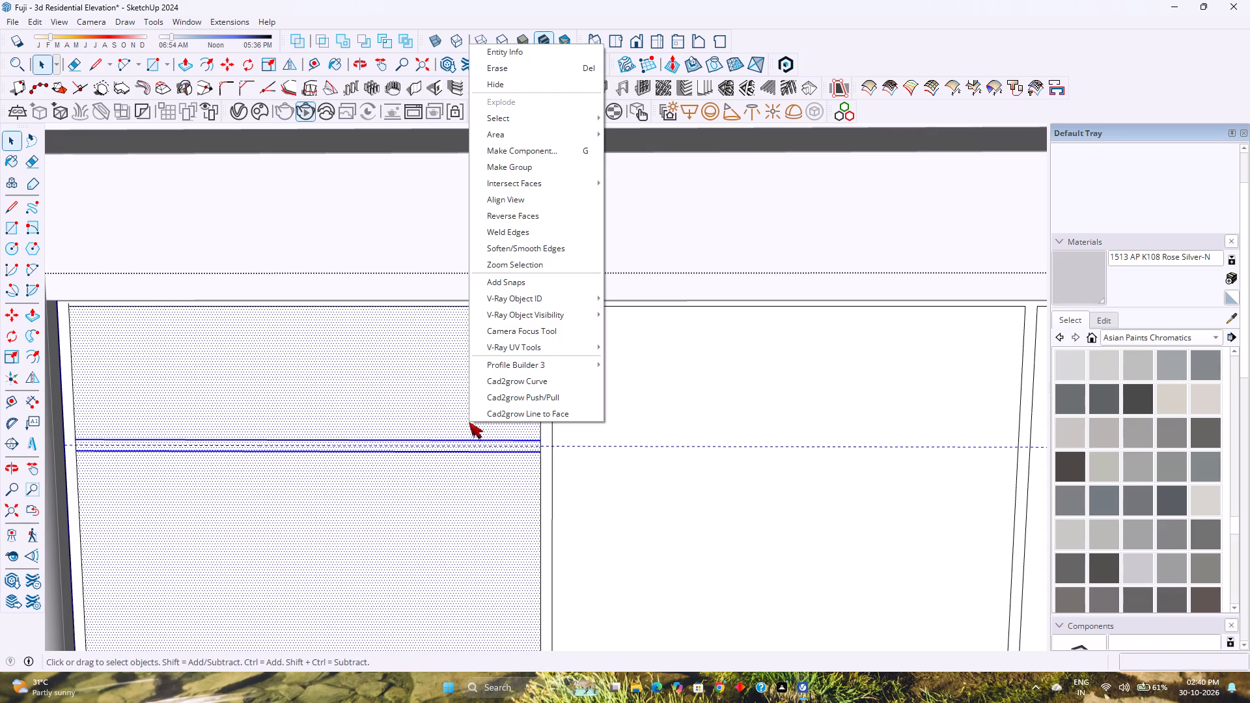
left_click(479, 441)
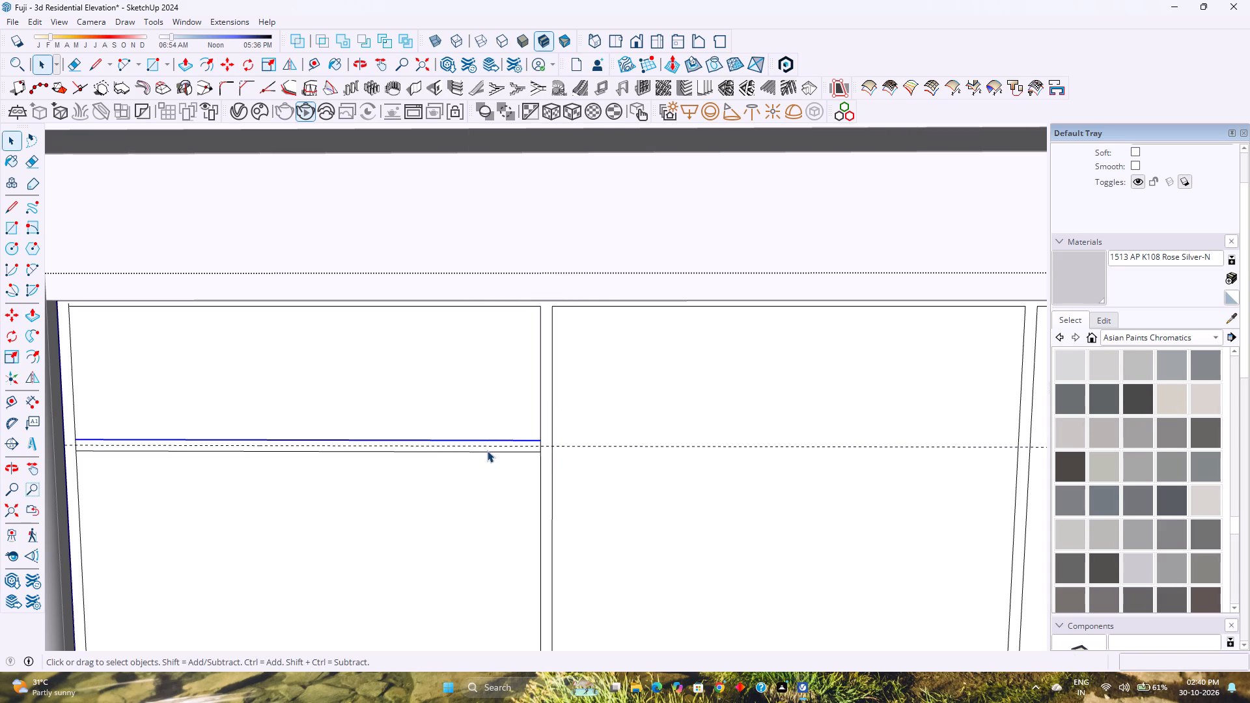
left_click(493, 452, "ctrl")
key("m")
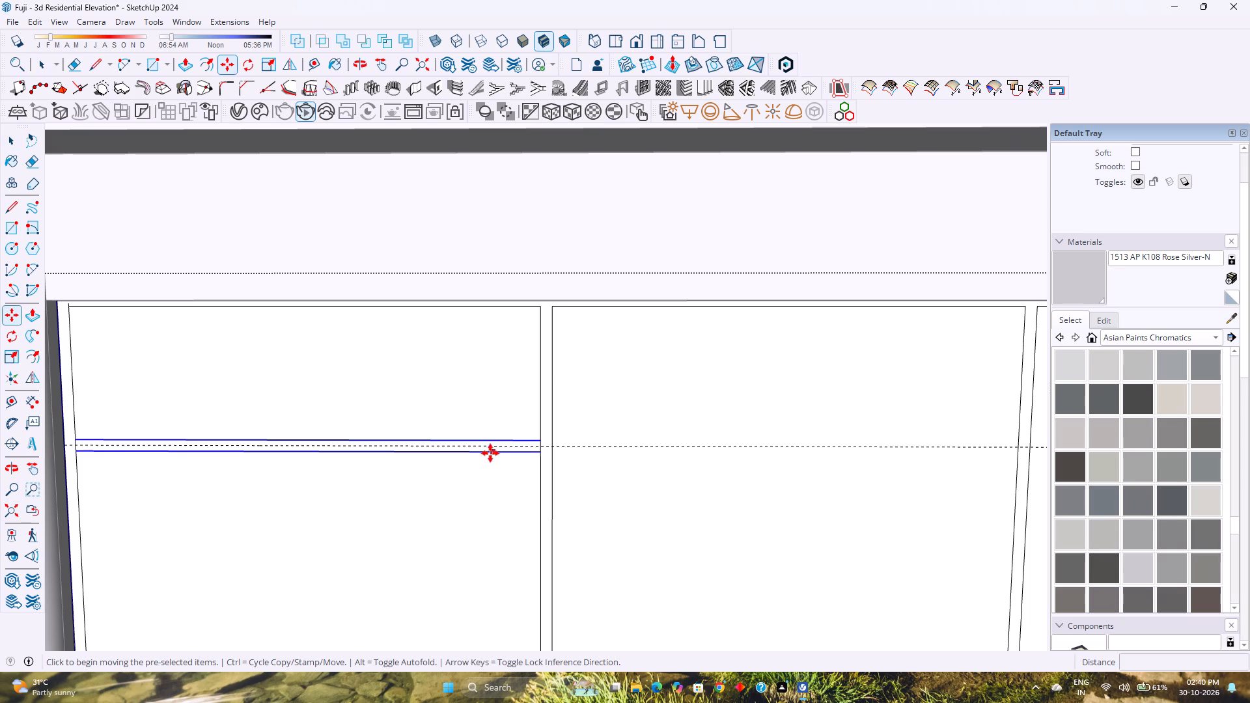
scroll(490, 452, "down", 3)
left_click(174, 343)
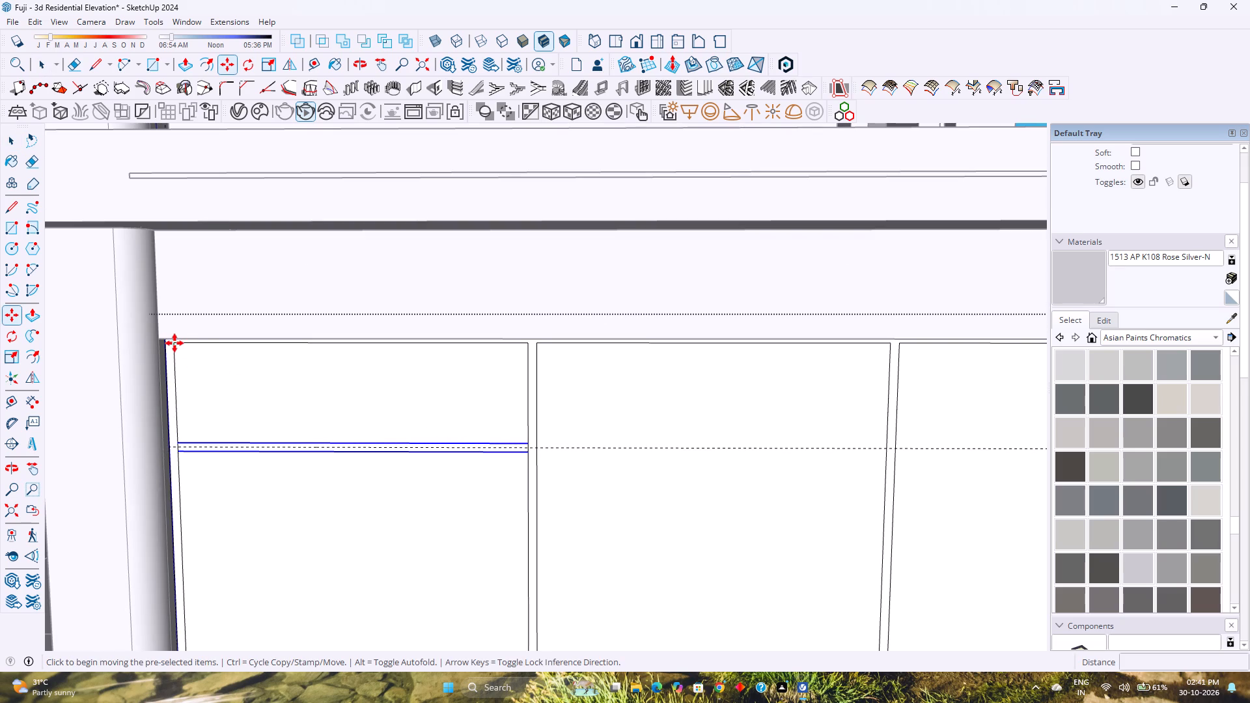
left_click(538, 345)
left_click(539, 346)
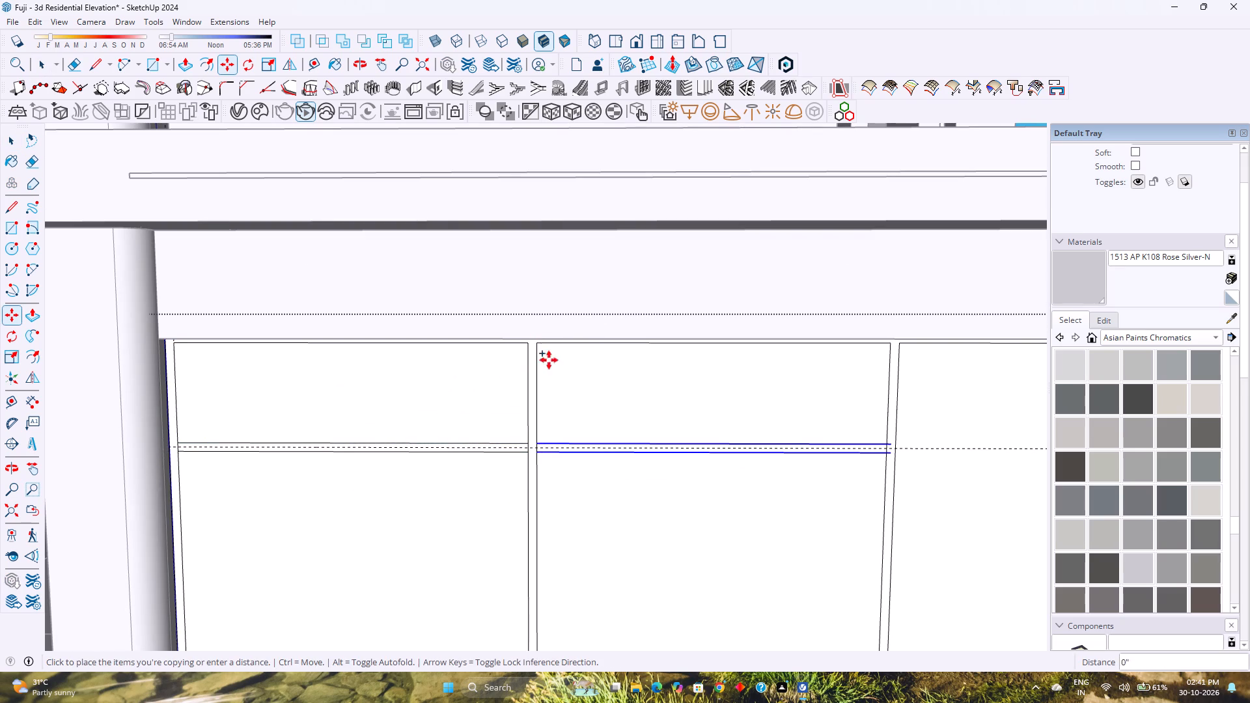
middle_click_drag(679, 421, 441, 438, "shift")
middle_click_drag(437, 438, 429, 439, "shift")
middle_click_drag(546, 478, 531, 415)
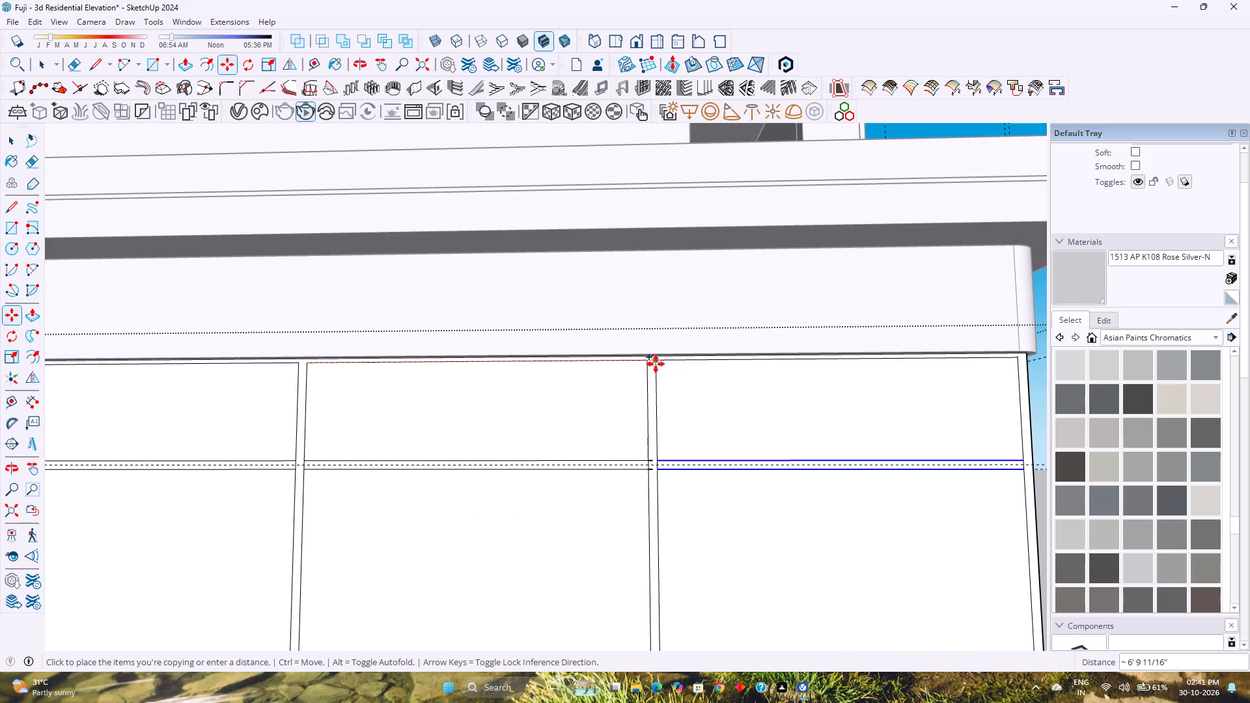
left_click(656, 363)
Draw a 6' 8" horizontal edge along the guide across the inner panel of the bay's short face.
middle_click_drag(691, 462, 583, 458, "shift")
middle_click(583, 458, "shift")
middle_click_drag(683, 487, 346, 488)
middle_click(340, 488)
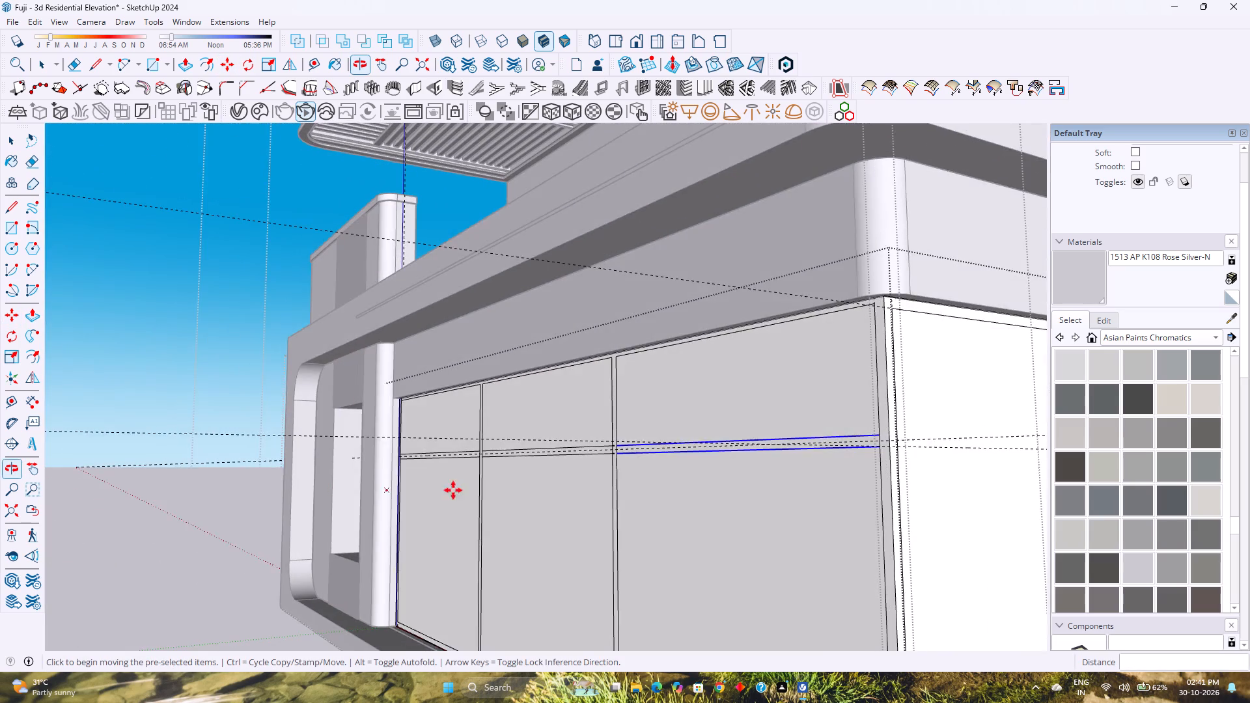
scroll(461, 488, "down", 3)
middle_click_drag(706, 506, 423, 519)
middle_click(423, 519)
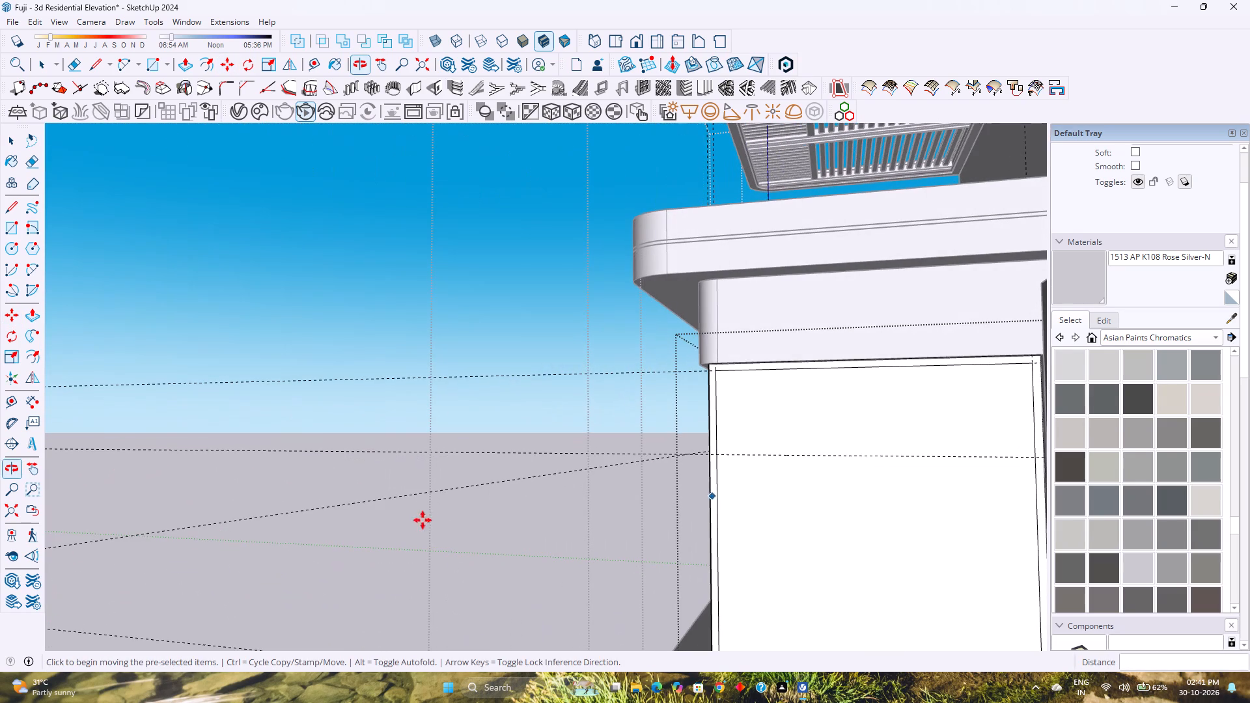
middle_click_drag(650, 411, 773, 441)
middle_click(773, 441)
middle_click_drag(759, 448, 432, 415, "shift")
middle_click(432, 415, "shift")
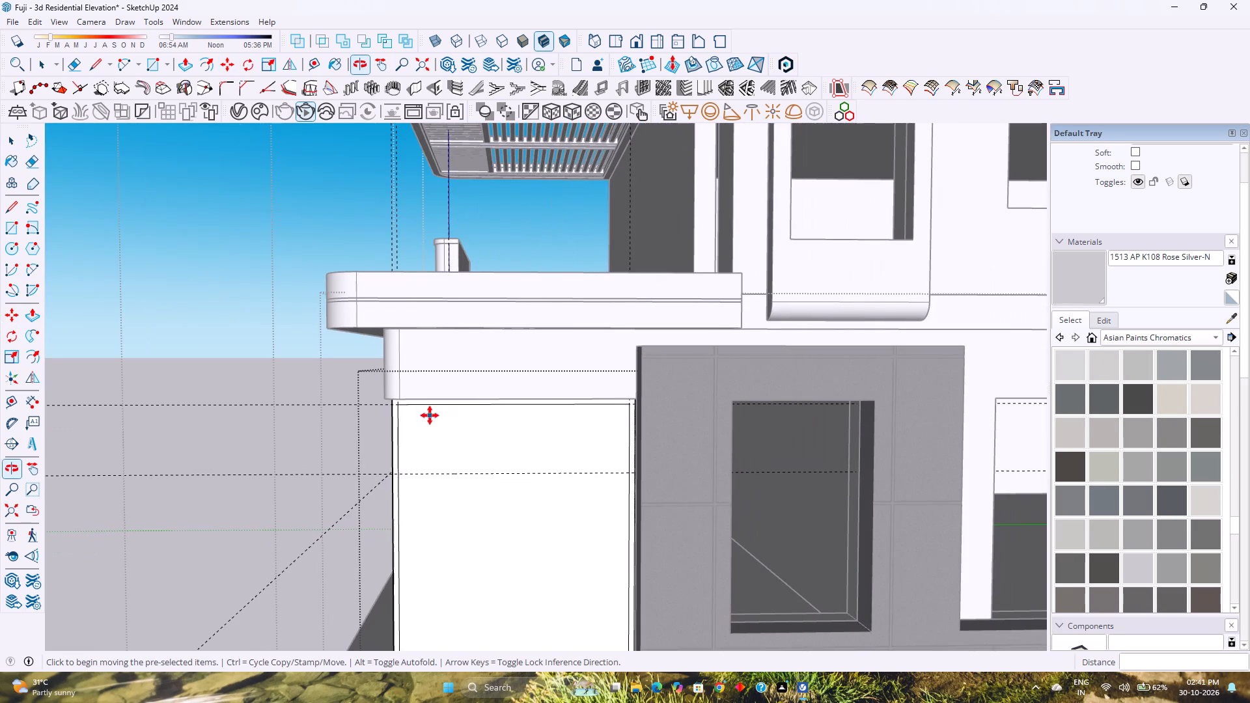
key("l")
scroll(419, 470, "up", 5)
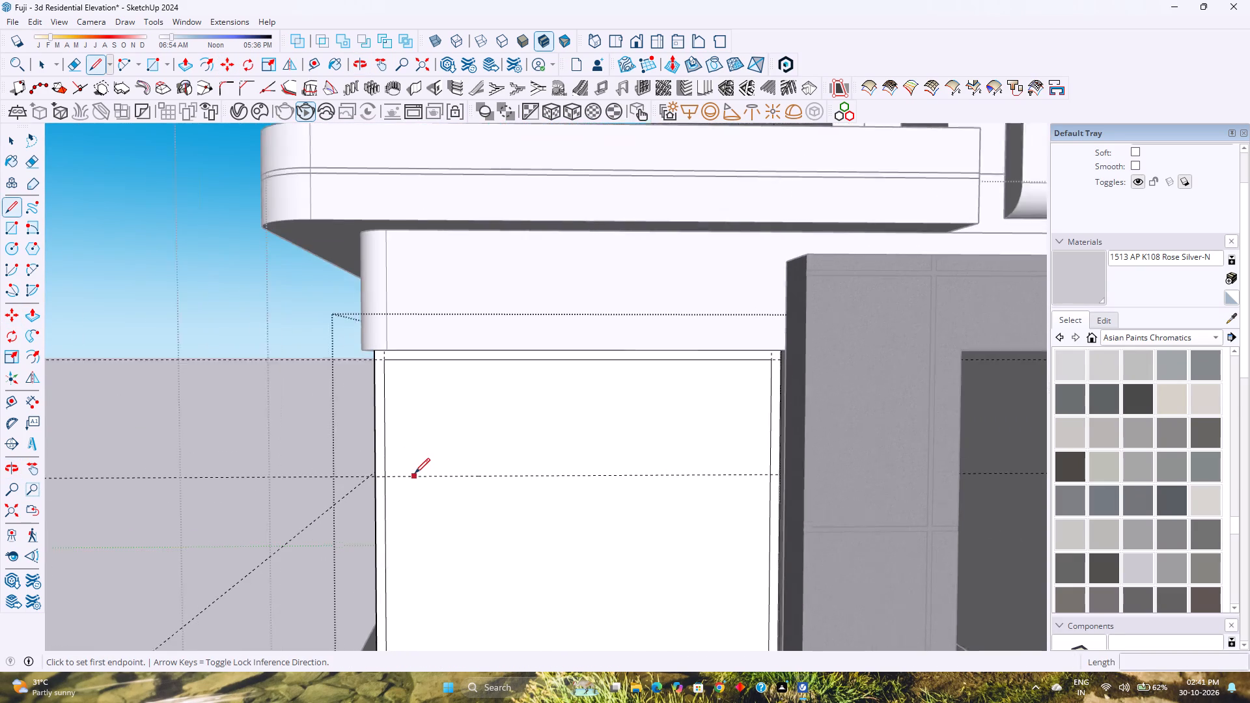
scroll(415, 473, "up", 1)
left_click(385, 476)
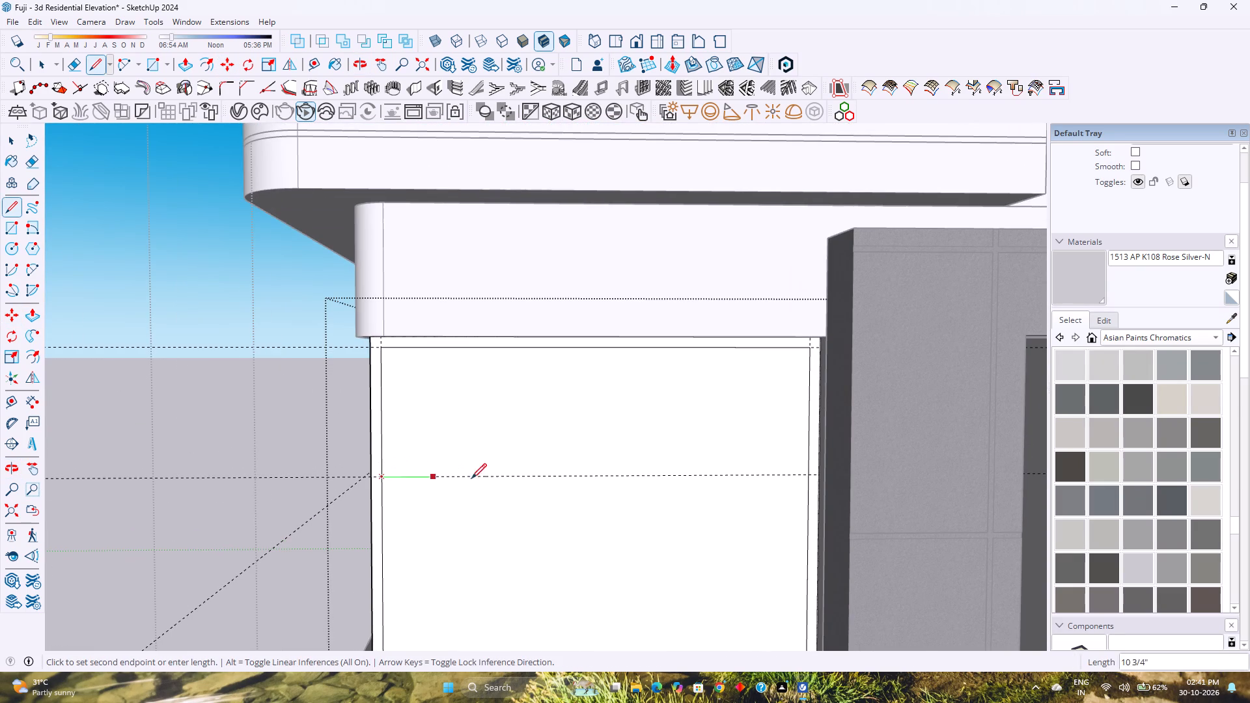
left_click(808, 476)
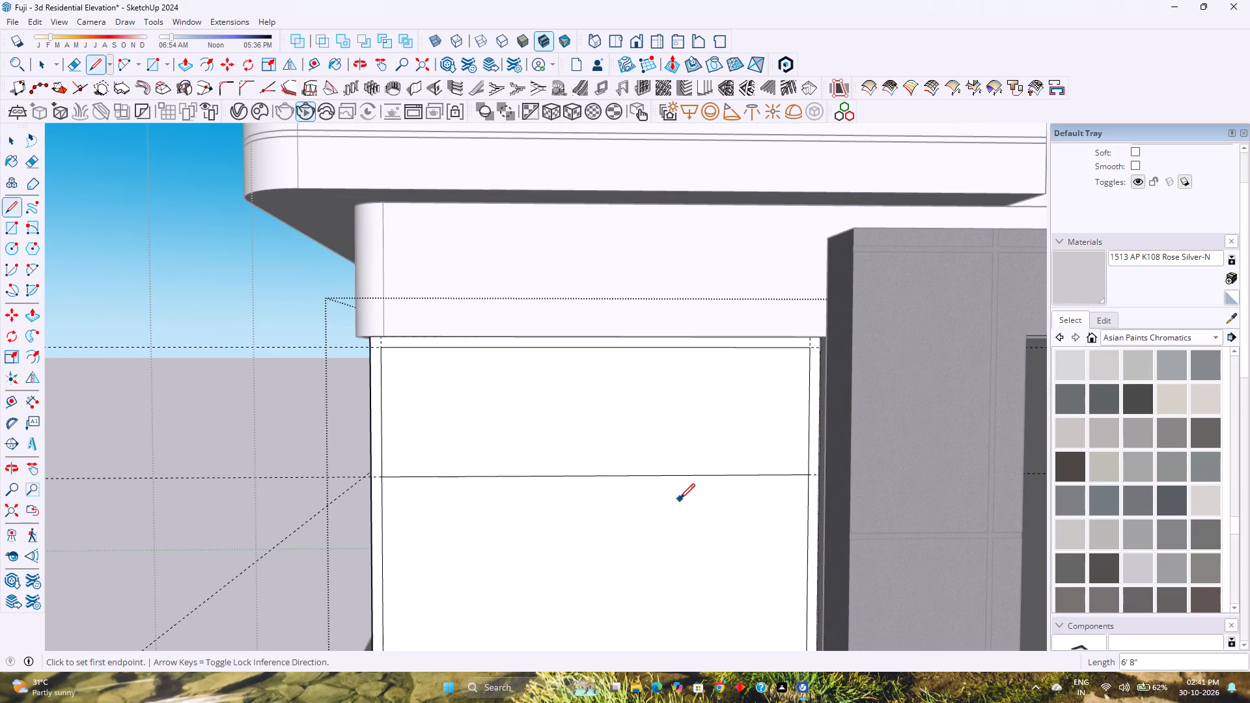
Move the short face's horizontal edge 1" up along the blue axis, above the guide.
key("space")
left_click(708, 474)
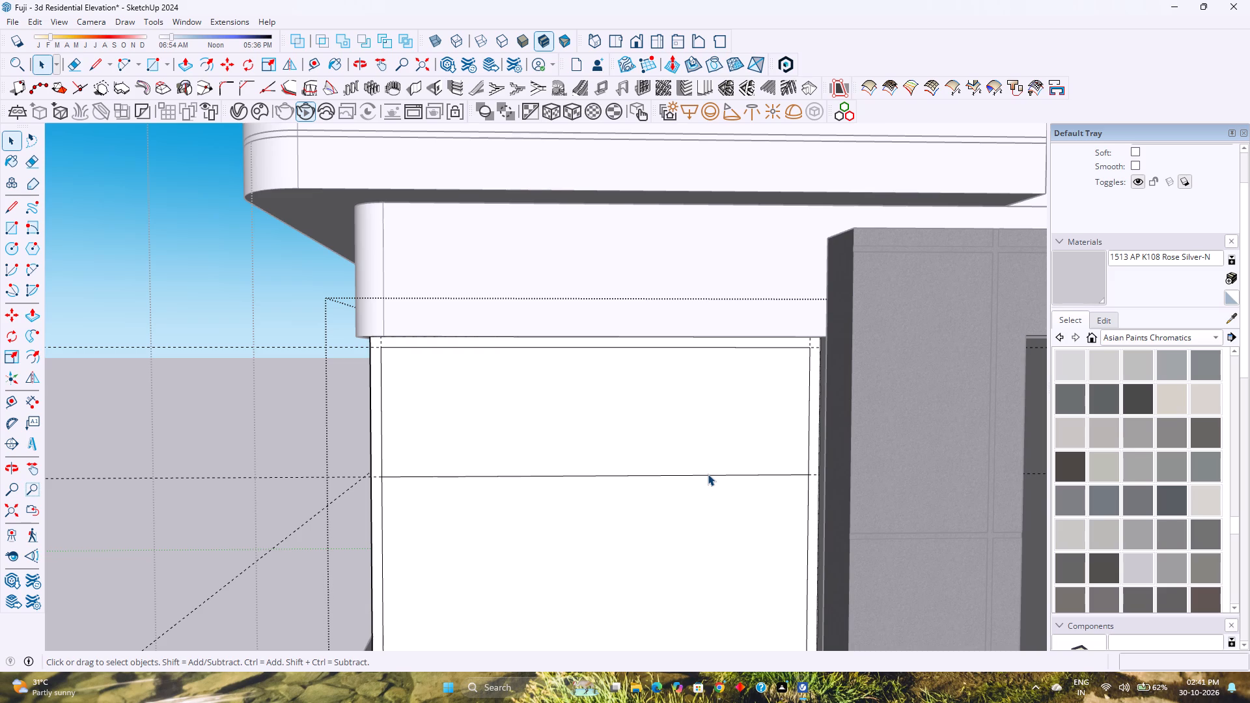
key("m")
left_click(707, 474)
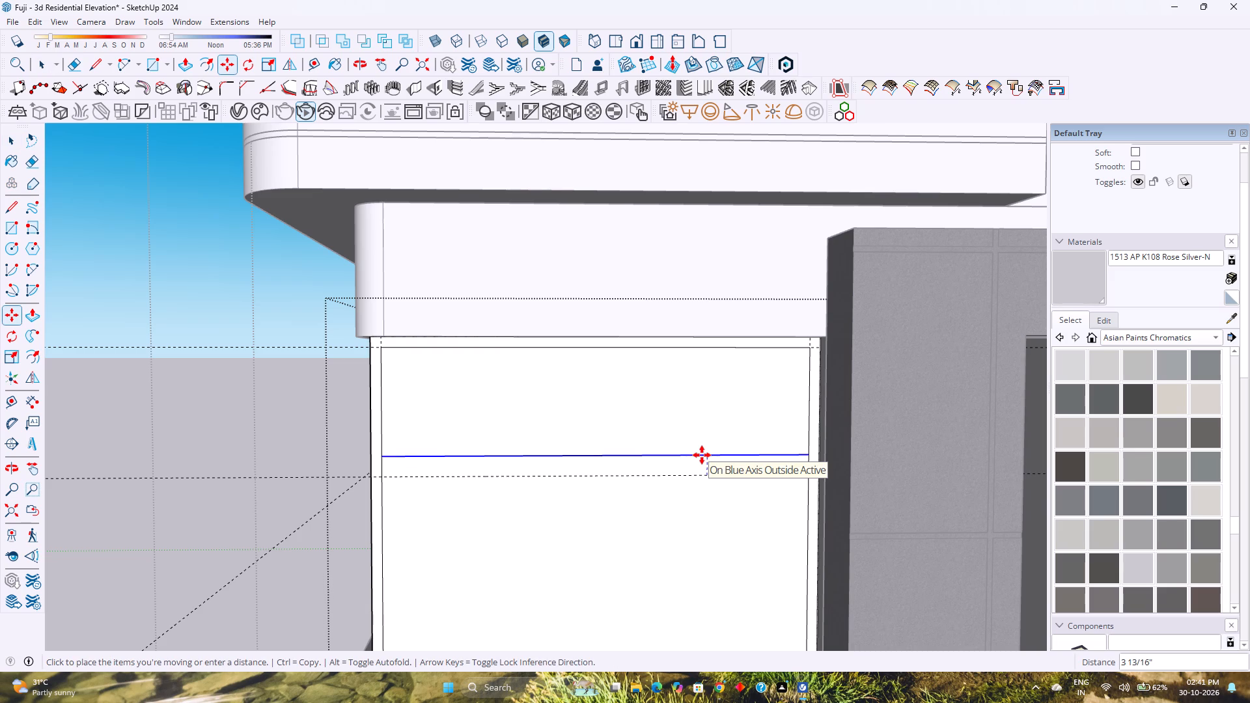
key("Up")
key("1")
key("Return")
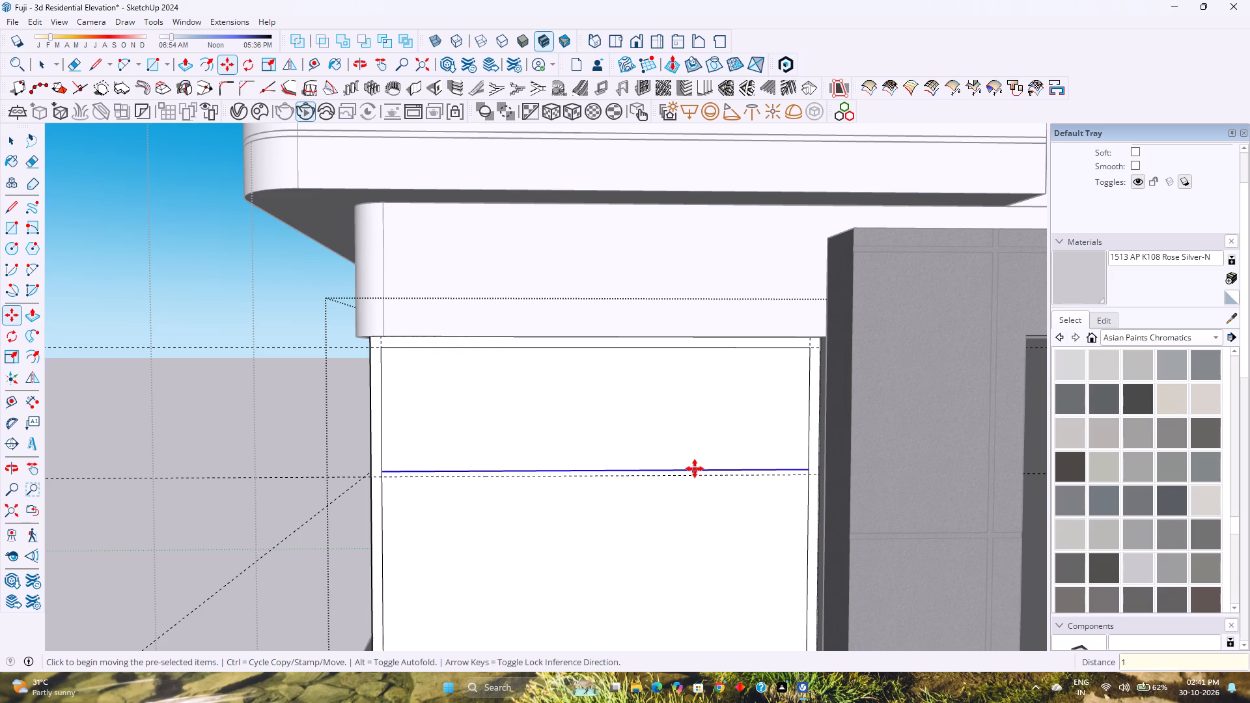
Copy the short face's horizontal edge 2" down along the blue axis to form the transom width.
left_click(695, 469)
key("Up")
key("1")
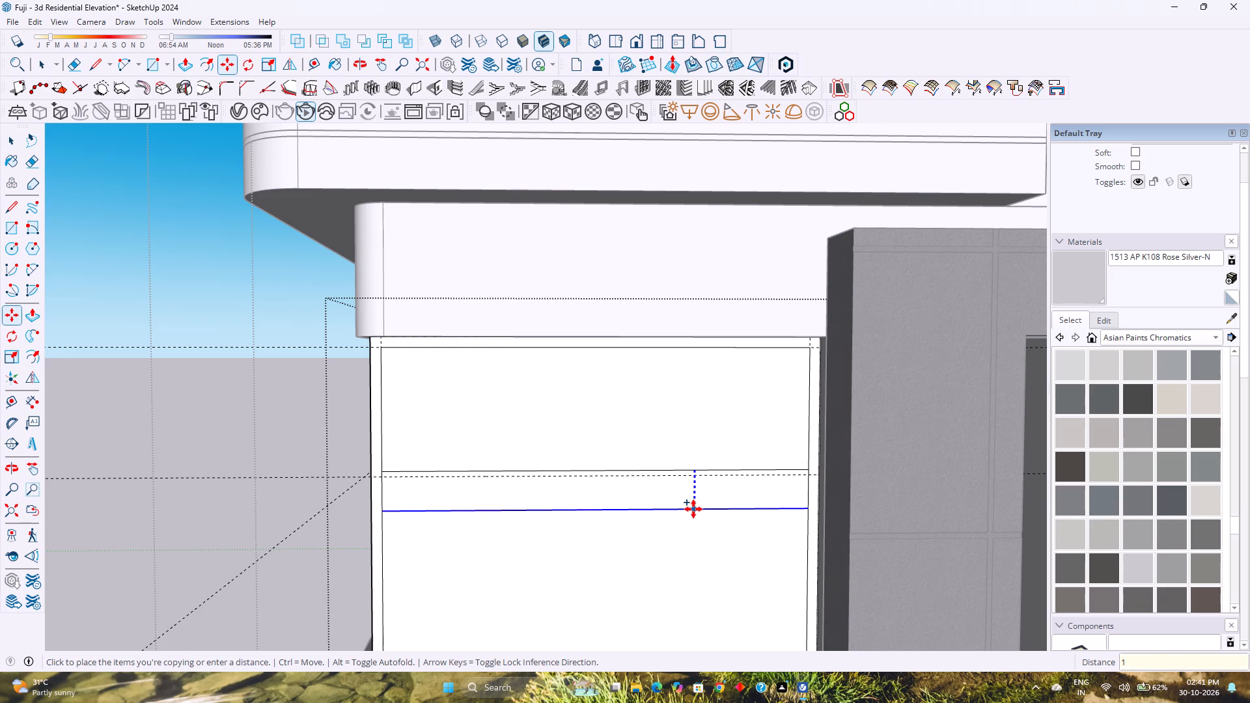
key("BackSpace")
key("2")
key("Return")
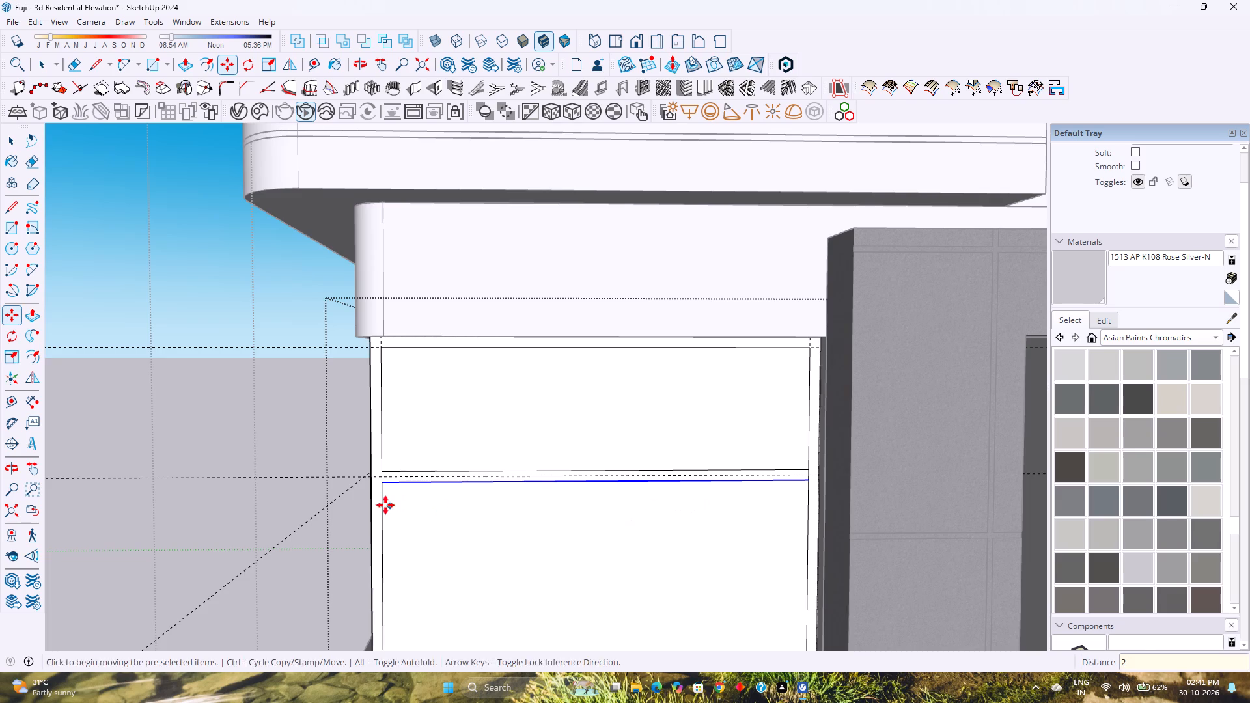
Erase the frame edge pieces and the guide crossing the transom at both ends of the bay's short face.
middle_click_drag(385, 504, 467, 494)
key("e")
scroll(747, 480, "up", 3)
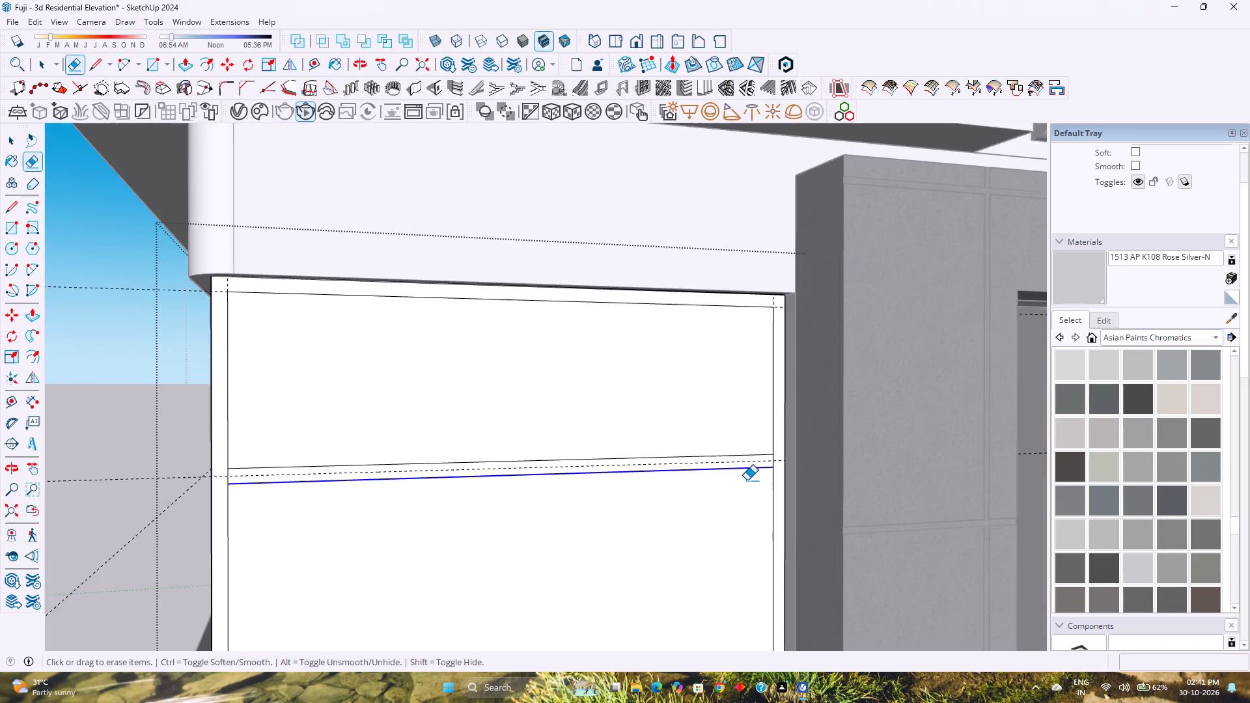
scroll(747, 480, "up", 3)
left_click(778, 455)
scroll(608, 449, "down", 1)
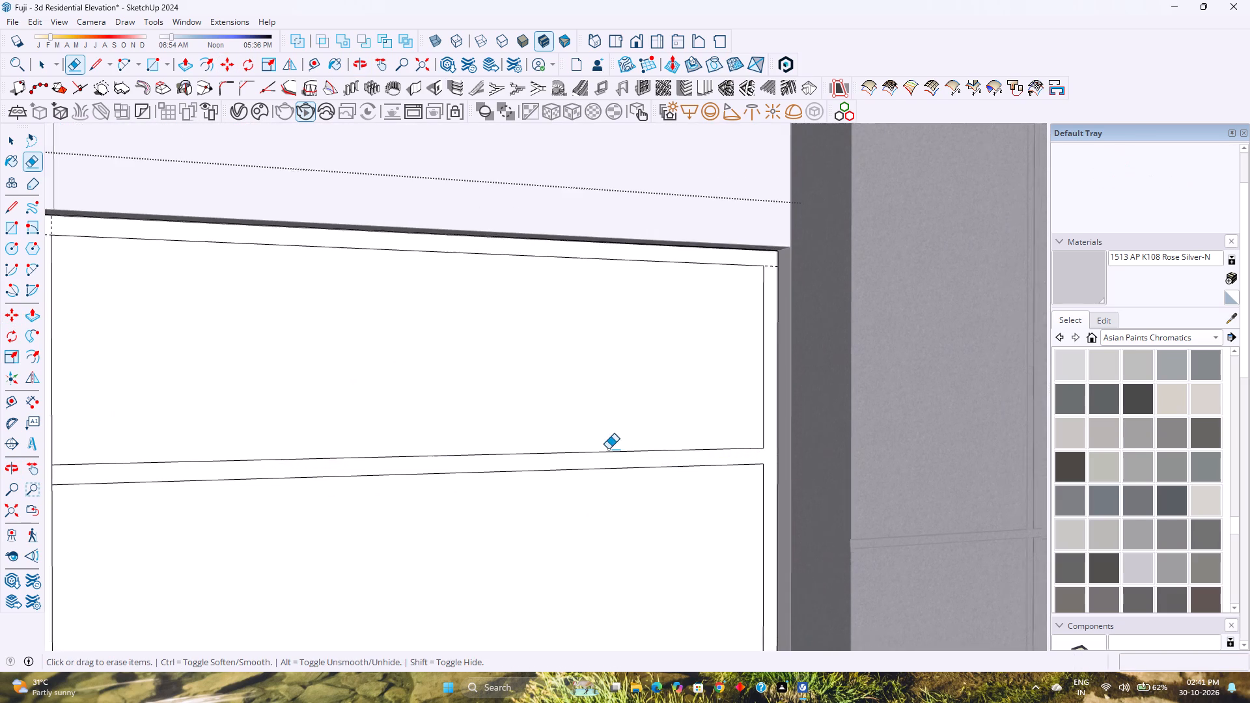
scroll(608, 449, "down", 1)
middle_click_drag(224, 508, 502, 501, "shift")
middle_click(502, 501, "shift")
scroll(434, 471, "up", 3)
left_click(396, 463)
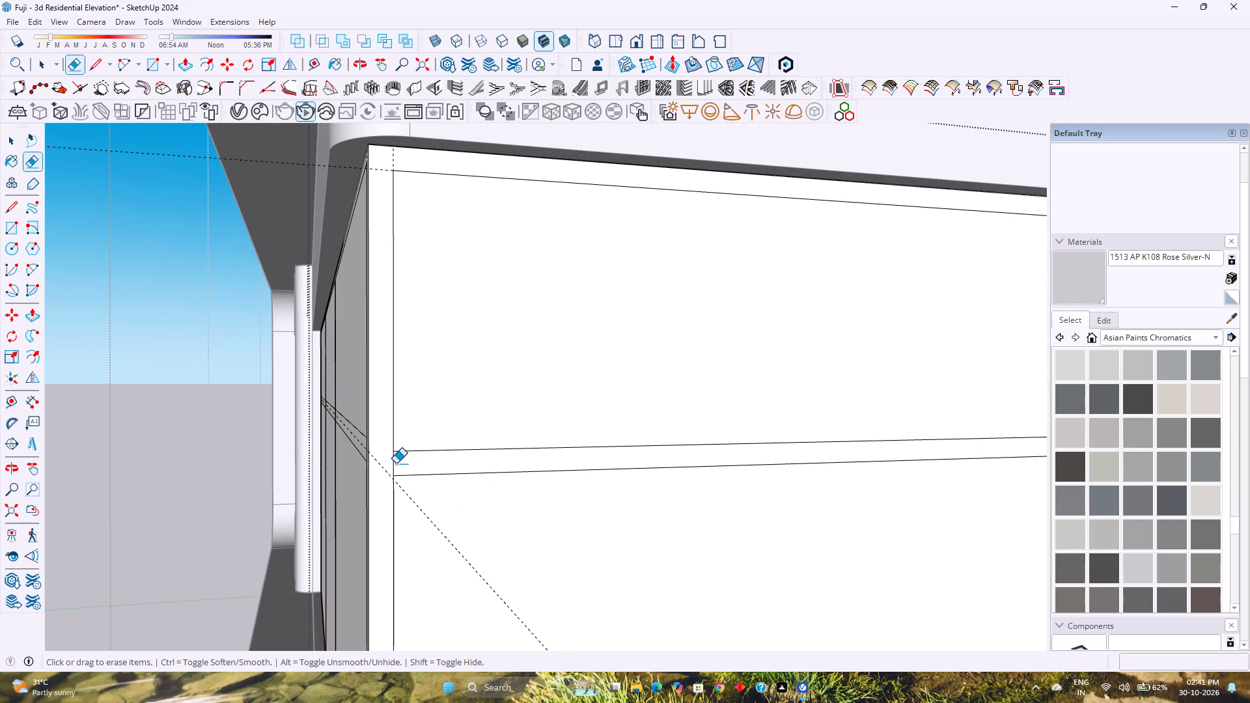
left_click(393, 463)
Erase the guide, overlapping transom edge ends and mullion edge pieces where the transom crosses the long face's mullion nearest the corner panel.
middle_click_drag(296, 463, 433, 477)
middle_click(434, 477)
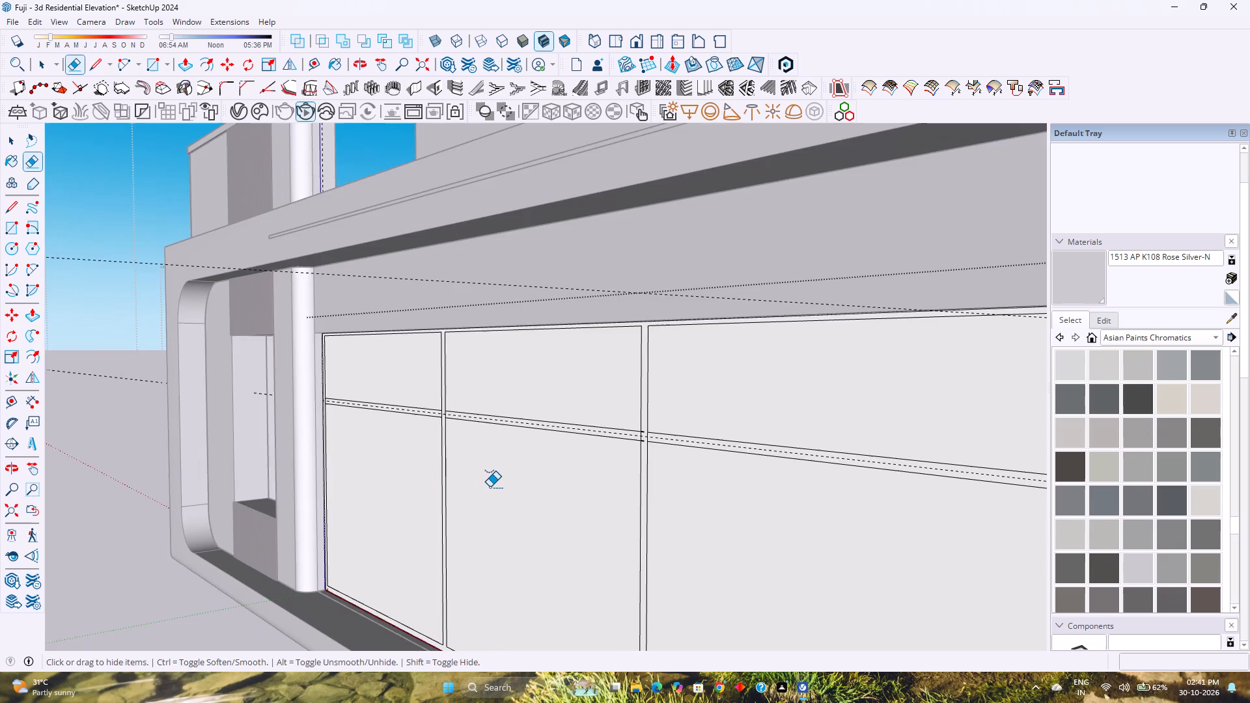
middle_click_drag(489, 487, 383, 481, "shift")
middle_click_drag(390, 481, 564, 504)
middle_click(564, 504)
scroll(590, 451, "up", 12)
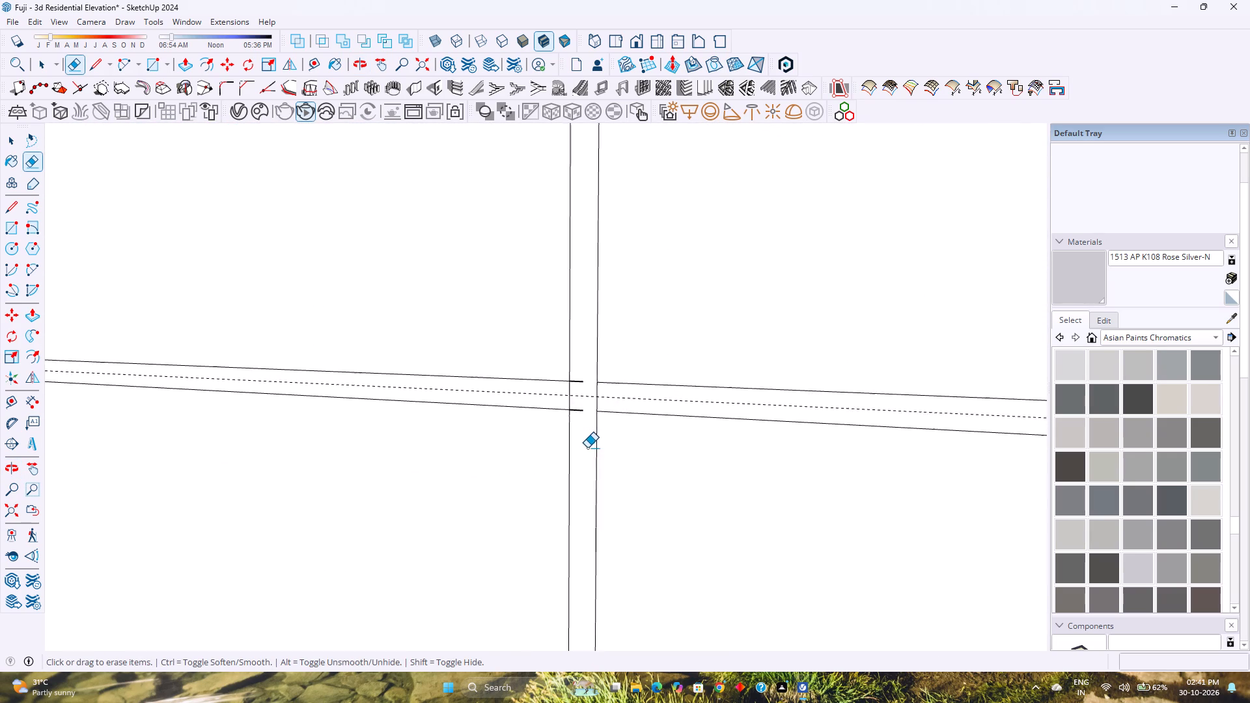
scroll(587, 448, "up", 4)
left_click_drag(550, 380, 579, 349)
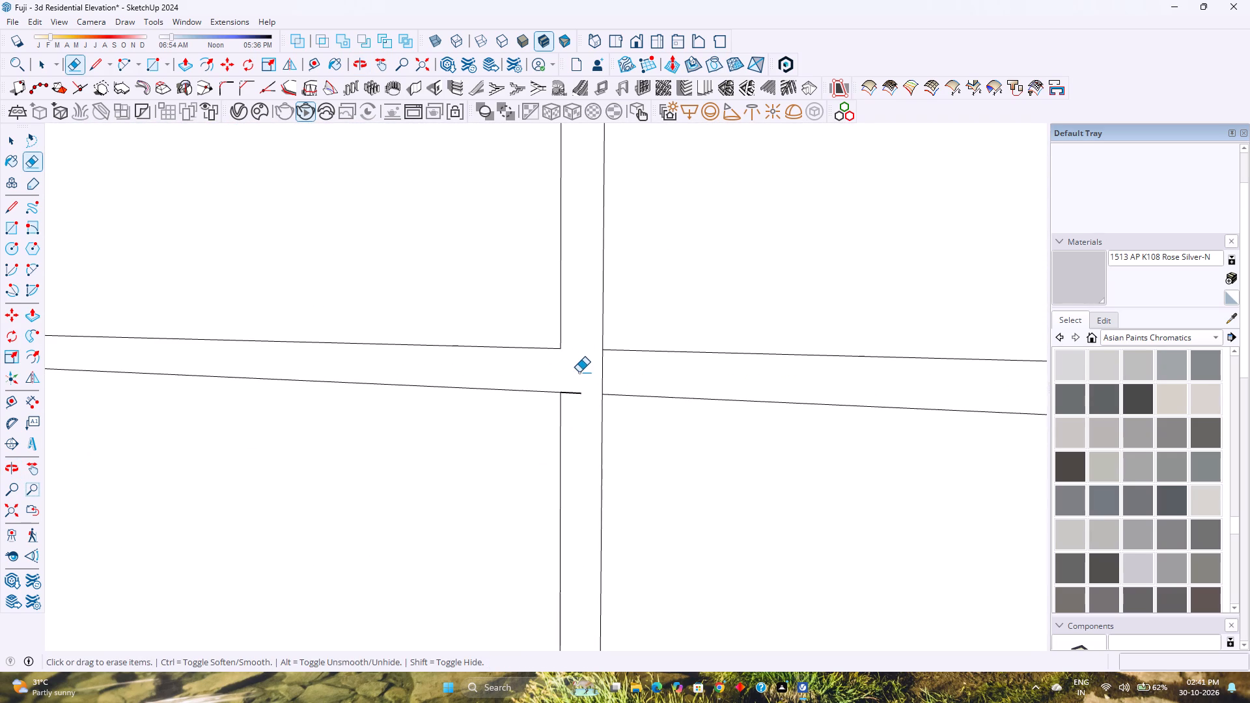
left_click_drag(574, 387, 576, 412)
scroll(583, 425, "down", 7)
left_click(593, 394)
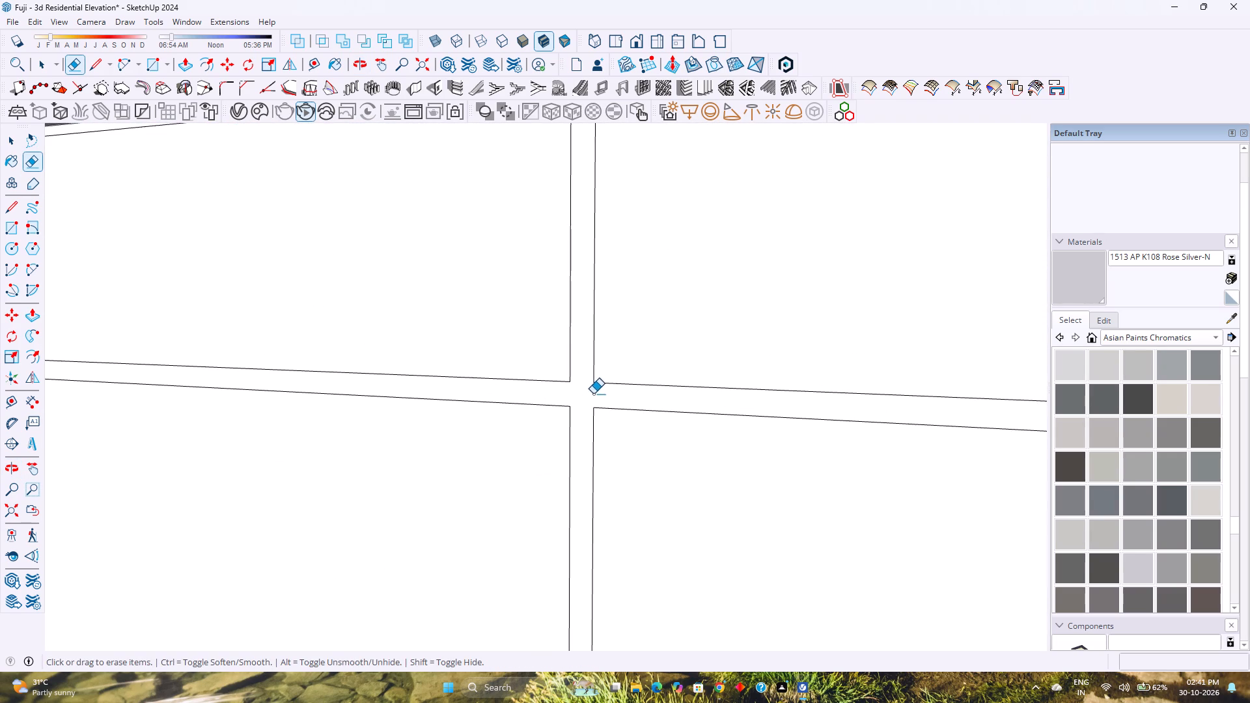
scroll(546, 416, "down", 14)
Erase the edge pieces crossing the transom at the long face's second mullion and at its far end frame.
middle_click_drag(365, 430, 583, 476, "shift")
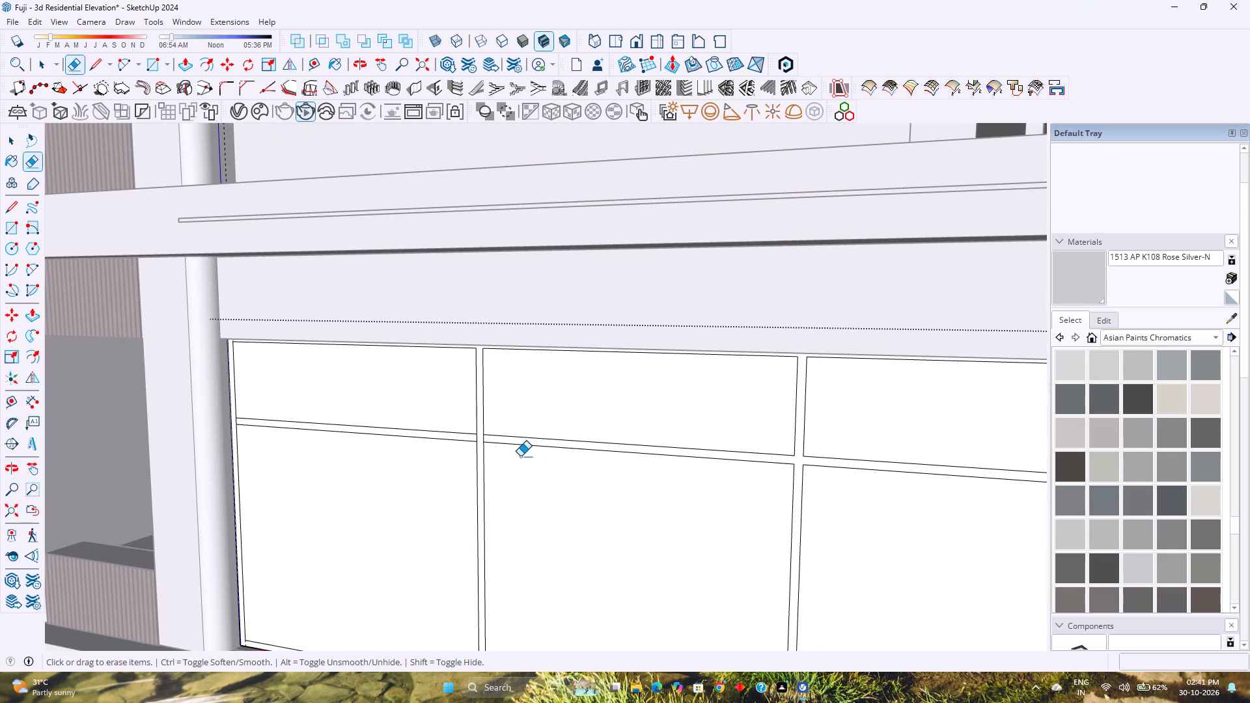
scroll(517, 456, "up", 12)
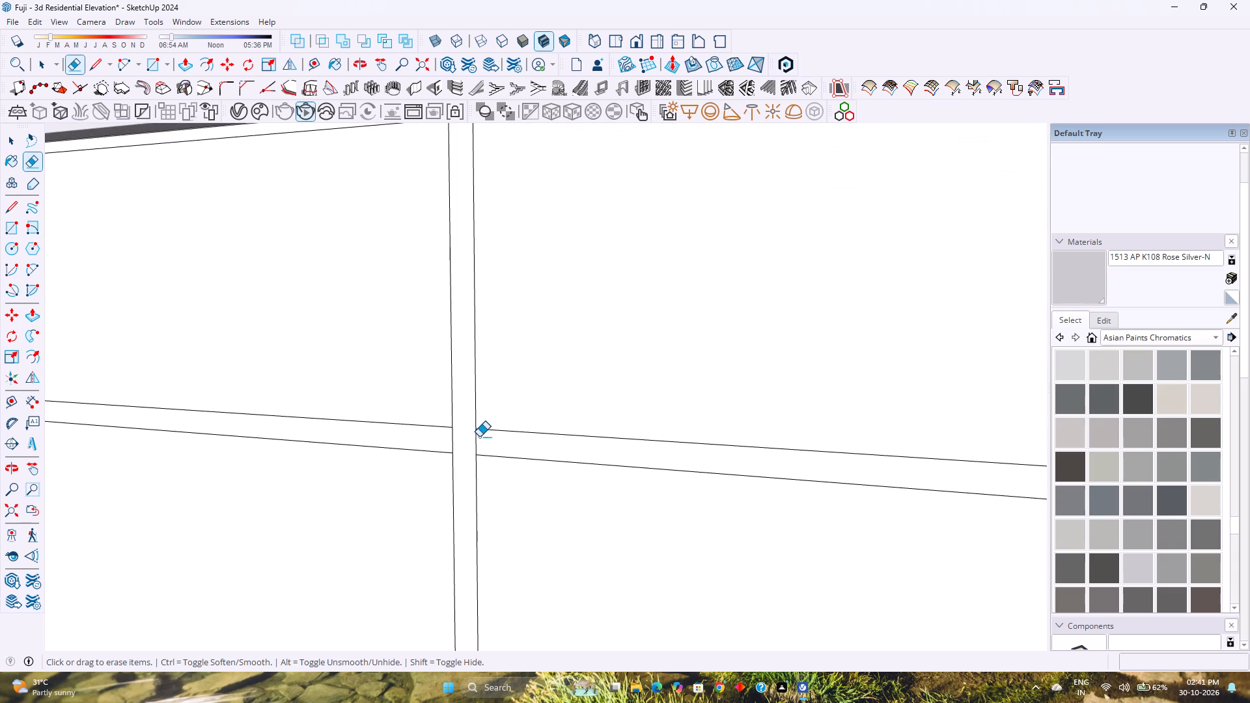
left_click_drag(479, 437, 469, 441)
left_click_drag(462, 442, 449, 443)
scroll(450, 443, "down", 8)
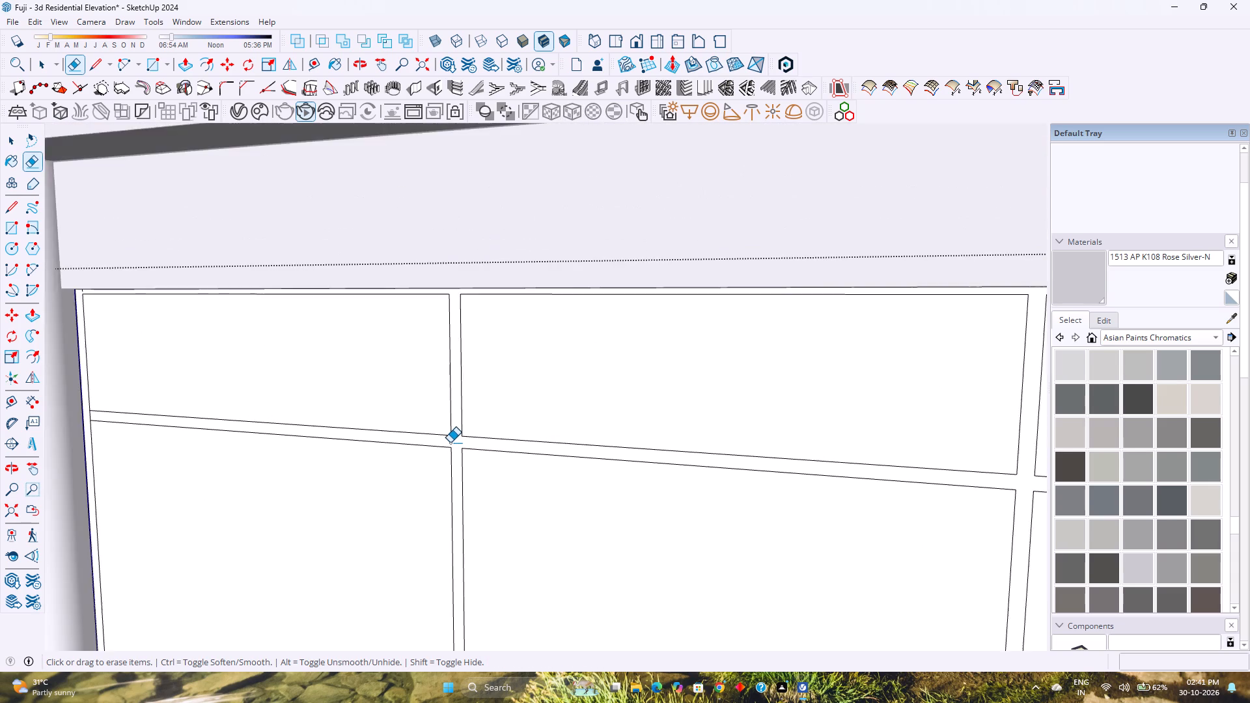
scroll(450, 443, "down", 2)
middle_click_drag(354, 474, 589, 482, "shift")
scroll(348, 432, "up", 10)
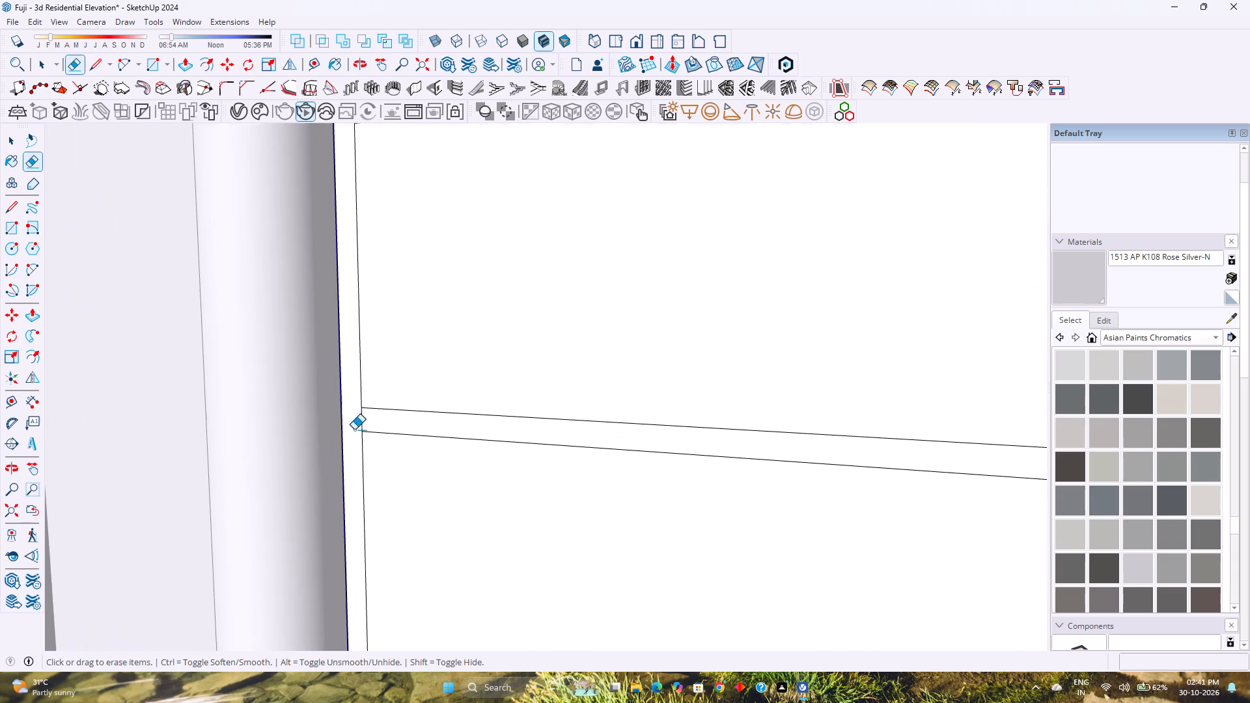
left_click(361, 422)
Erase the frame edge piece crossing the transom at the corner end of the bay's long face.
scroll(361, 422, "down", 15)
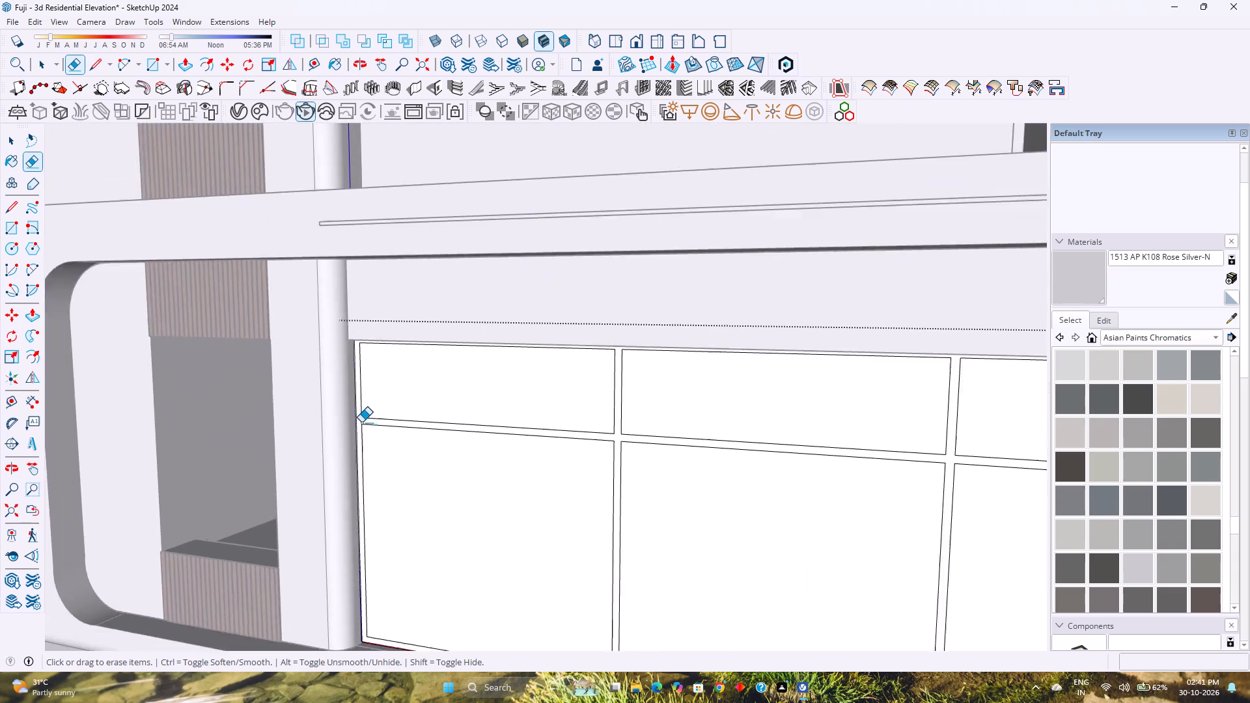
scroll(361, 422, "down", 2)
middle_click_drag(537, 545, 365, 457, "shift")
middle_click(363, 457, "shift")
scroll(362, 456, "down", 1)
middle_click_drag(611, 507, 542, 517, "shift")
middle_click(542, 517, "shift")
middle_click_drag(495, 526, 488, 528, "shift")
middle_click_drag(528, 503, 339, 496)
middle_click(339, 496)
scroll(641, 388, "up", 7)
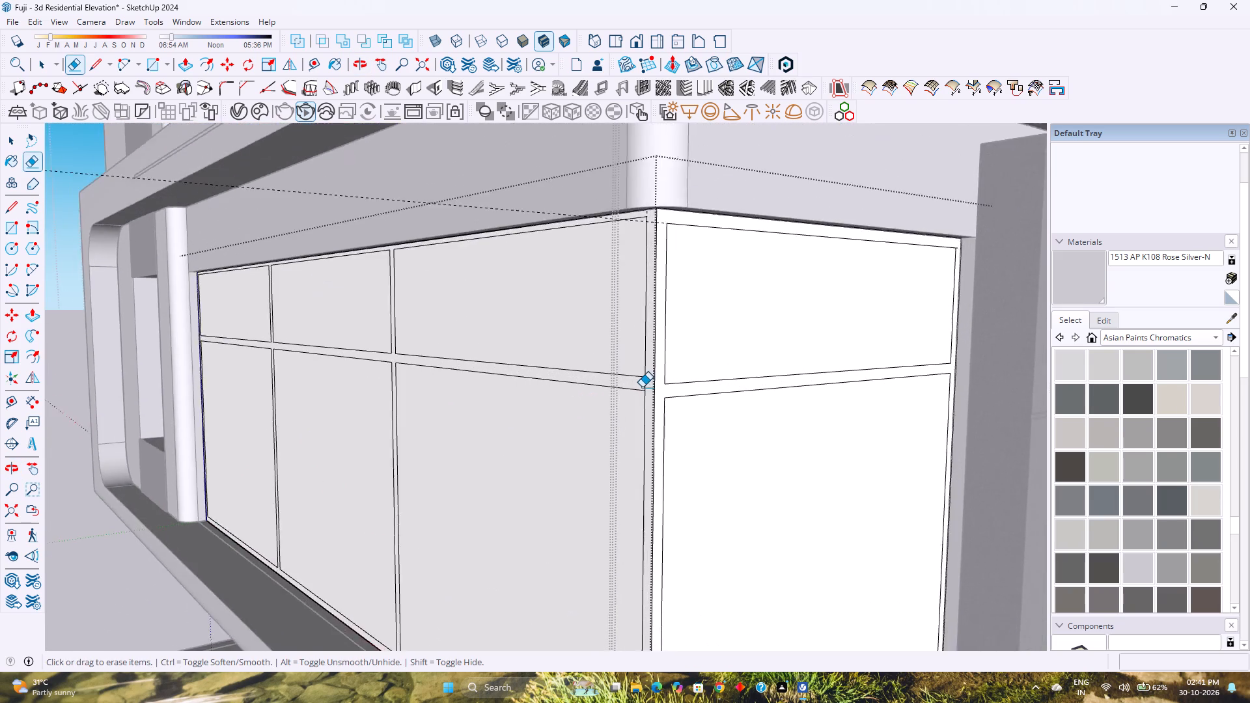
scroll(642, 387, "up", 13)
middle_click_drag(643, 398, 632, 404)
left_click(652, 373)
scroll(583, 411, "down", 7)
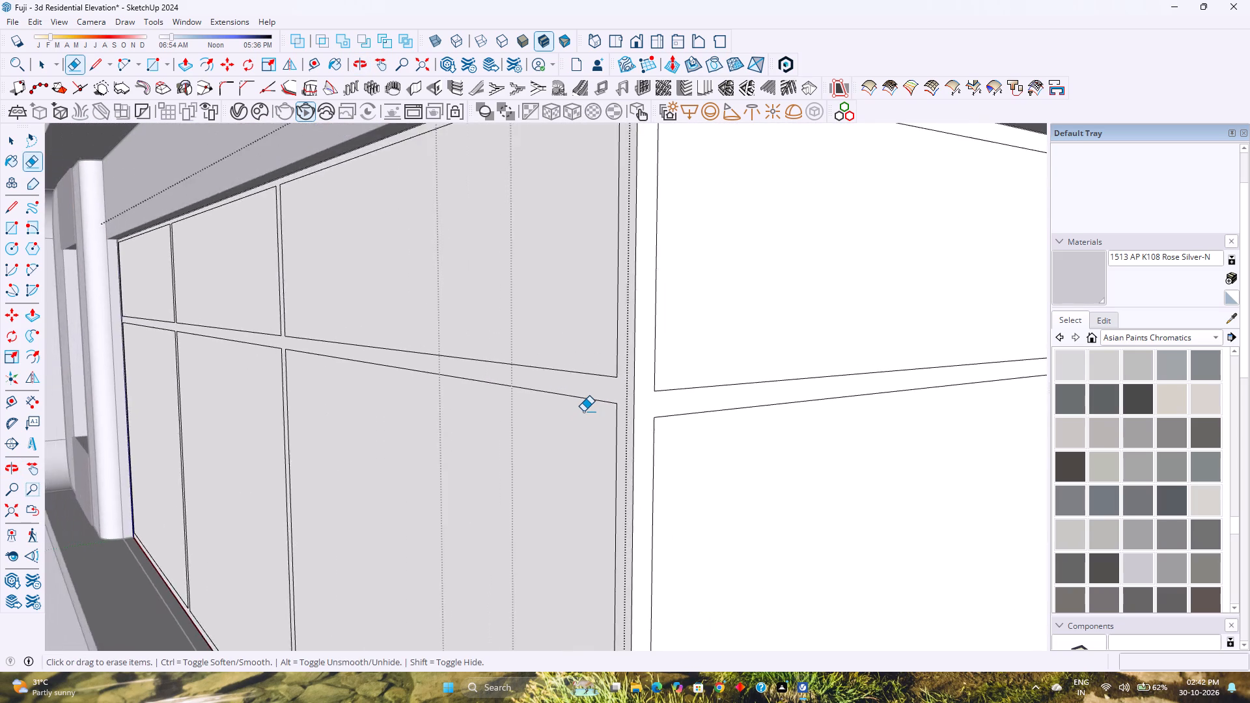
Examine the window frame layout on both faces around the bay's upper corner.
scroll(583, 411, "down", 11)
middle_click_drag(562, 422, 577, 392)
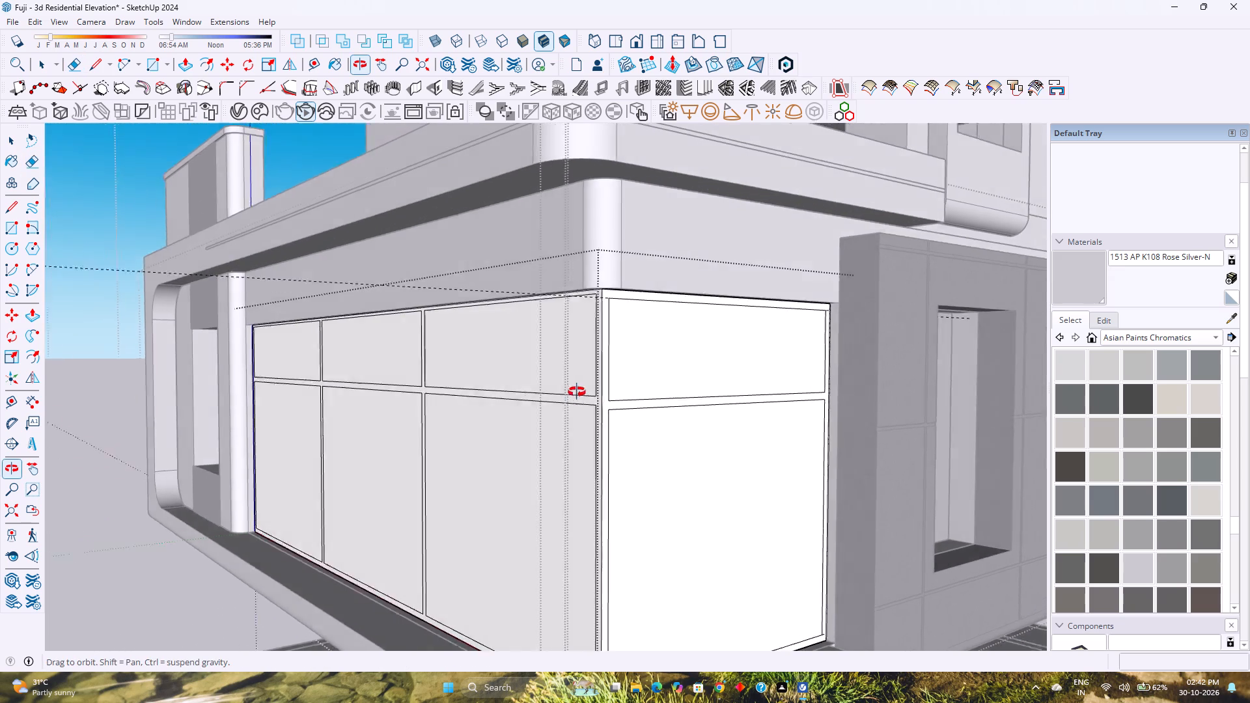
middle_click_drag(577, 392, 595, 370)
middle_click(596, 369)
middle_click(596, 368)
scroll(592, 348, "up", 11)
middle_click_drag(505, 336, 515, 333)
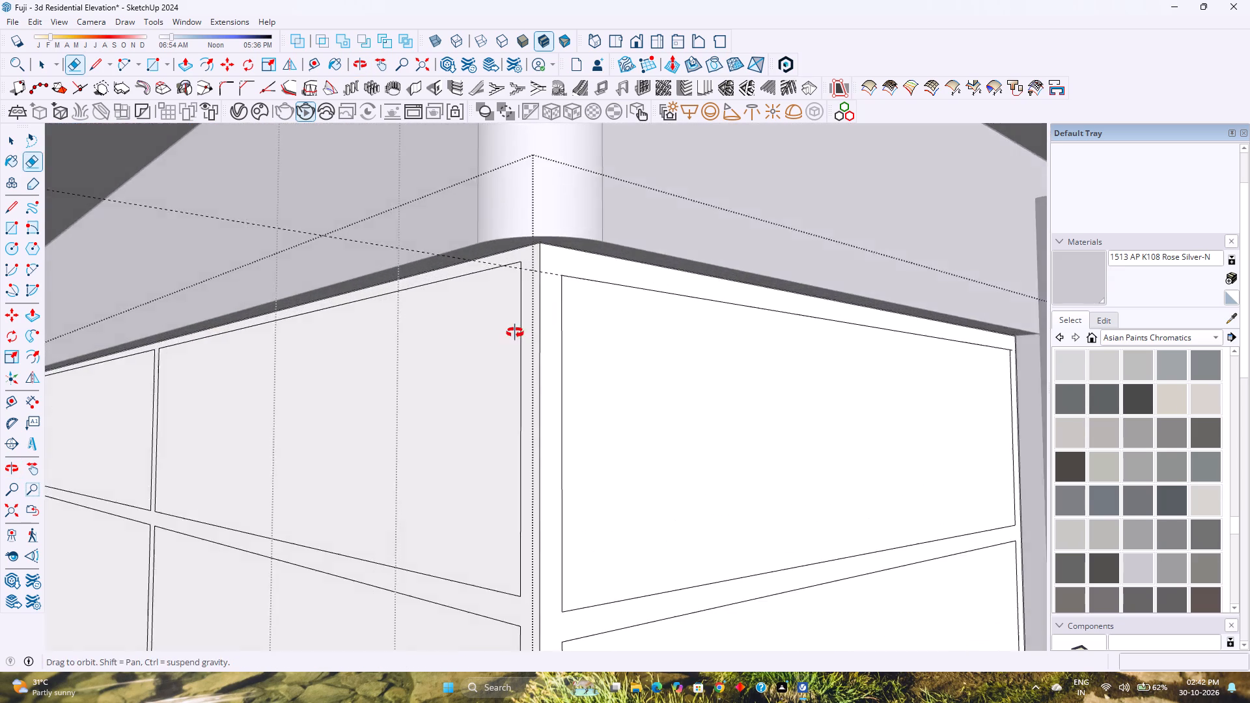
middle_click_drag(515, 333, 596, 320)
middle_click(596, 320)
scroll(510, 324, "up", 3)
middle_click_drag(510, 324, 554, 342)
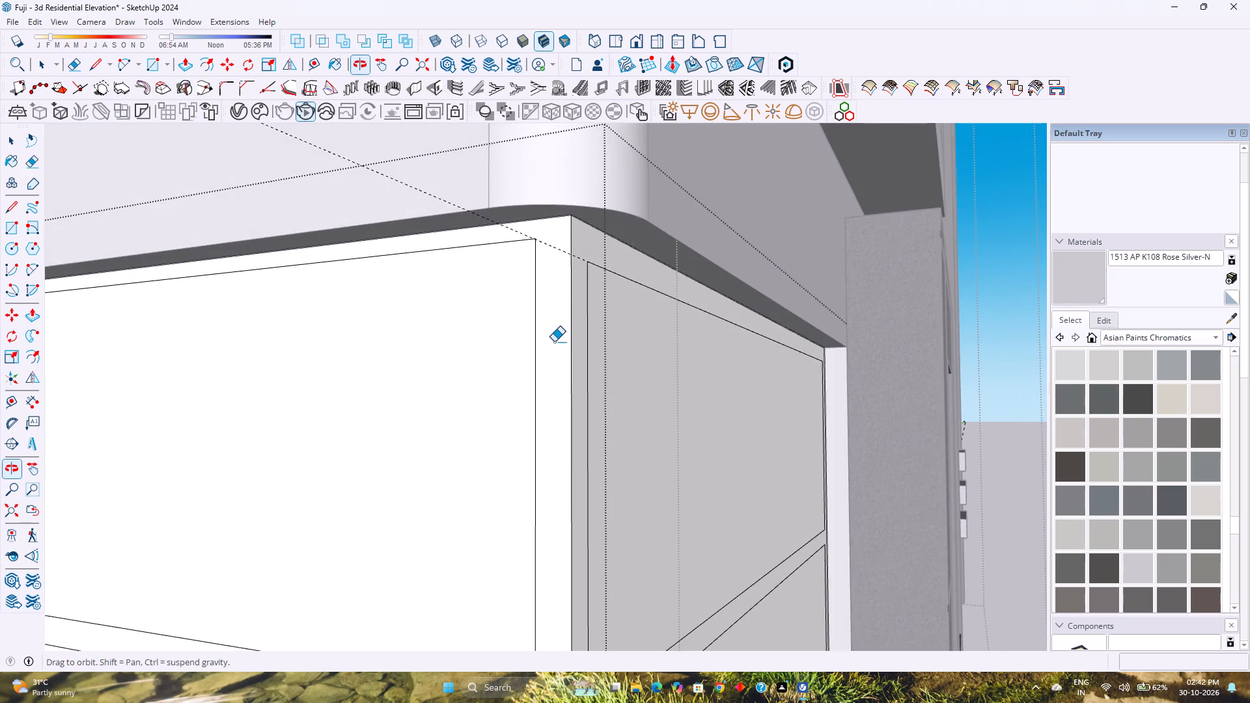
scroll(554, 342, "down", 3)
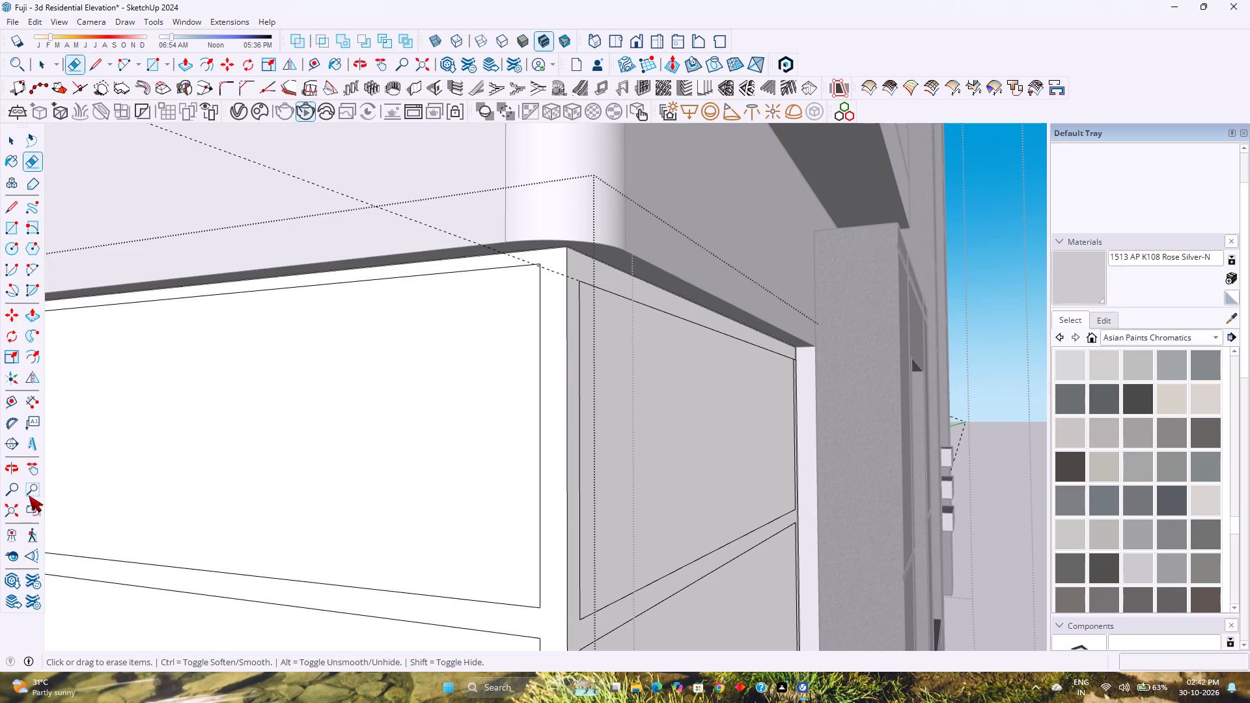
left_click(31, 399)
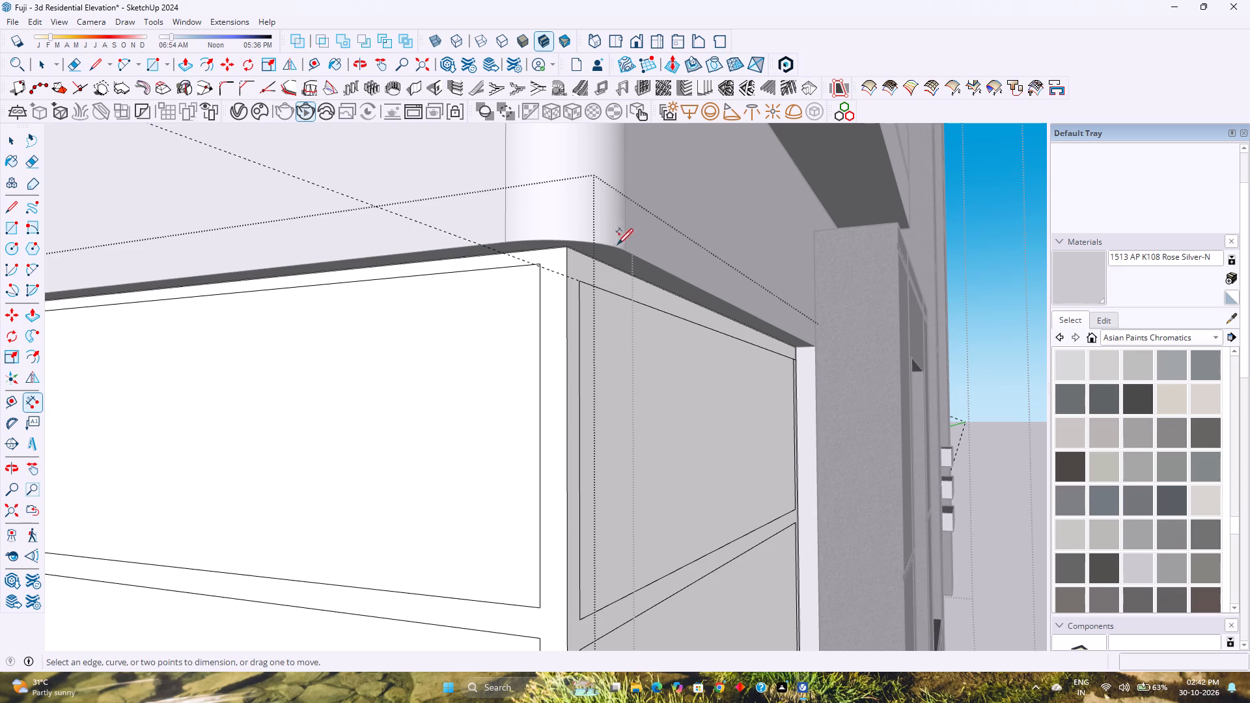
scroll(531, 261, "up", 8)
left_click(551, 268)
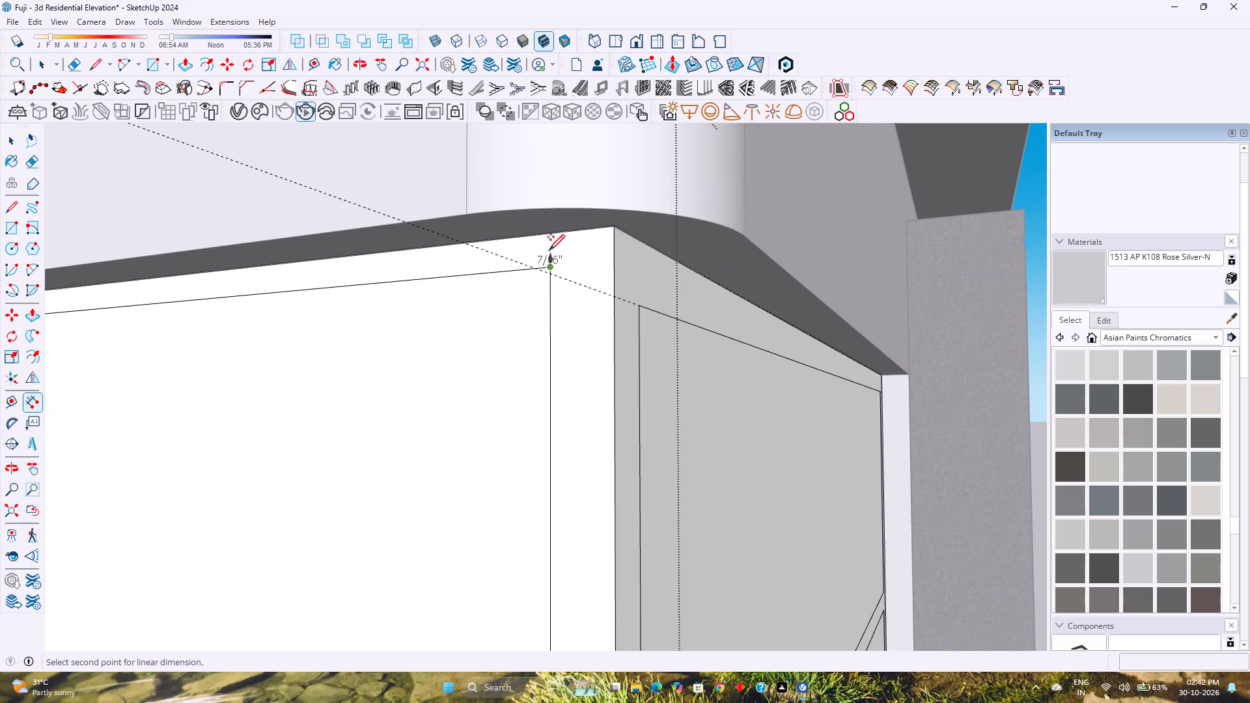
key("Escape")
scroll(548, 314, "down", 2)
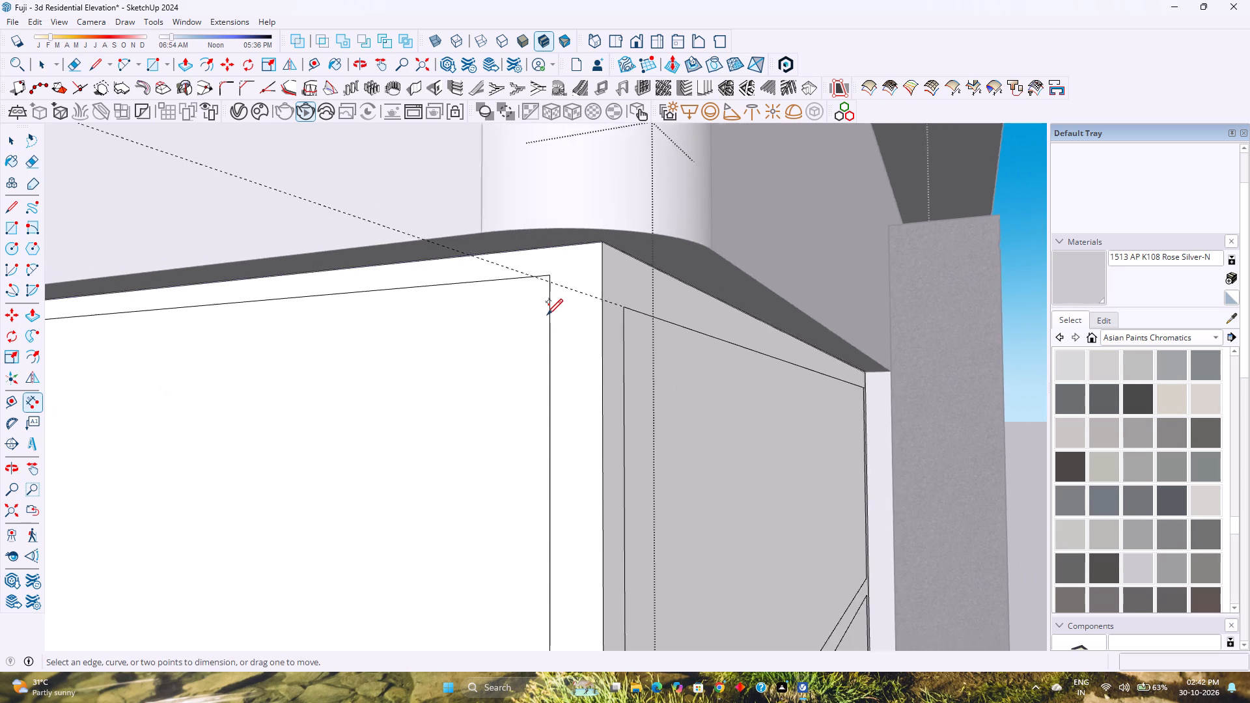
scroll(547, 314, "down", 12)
Push the long face's upper and lower corner panels and both short-face panels in 2" to open them.
key("p")
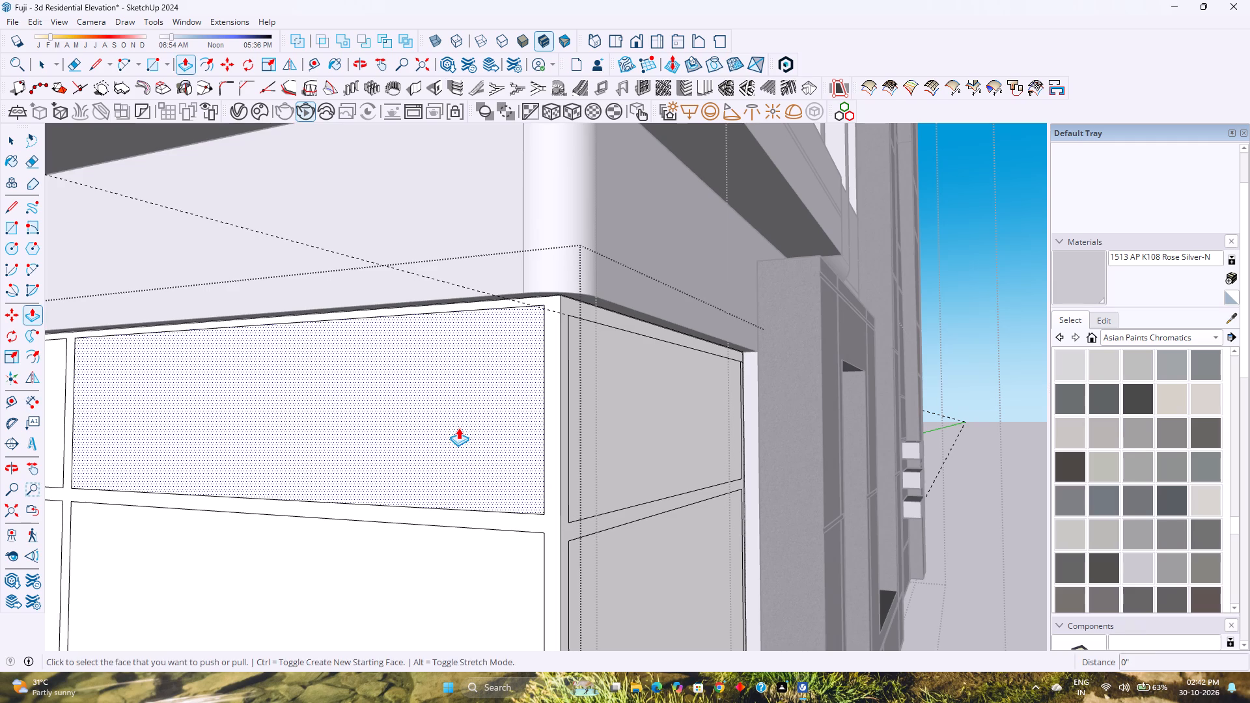
left_click(458, 428)
key("2")
key("Return")
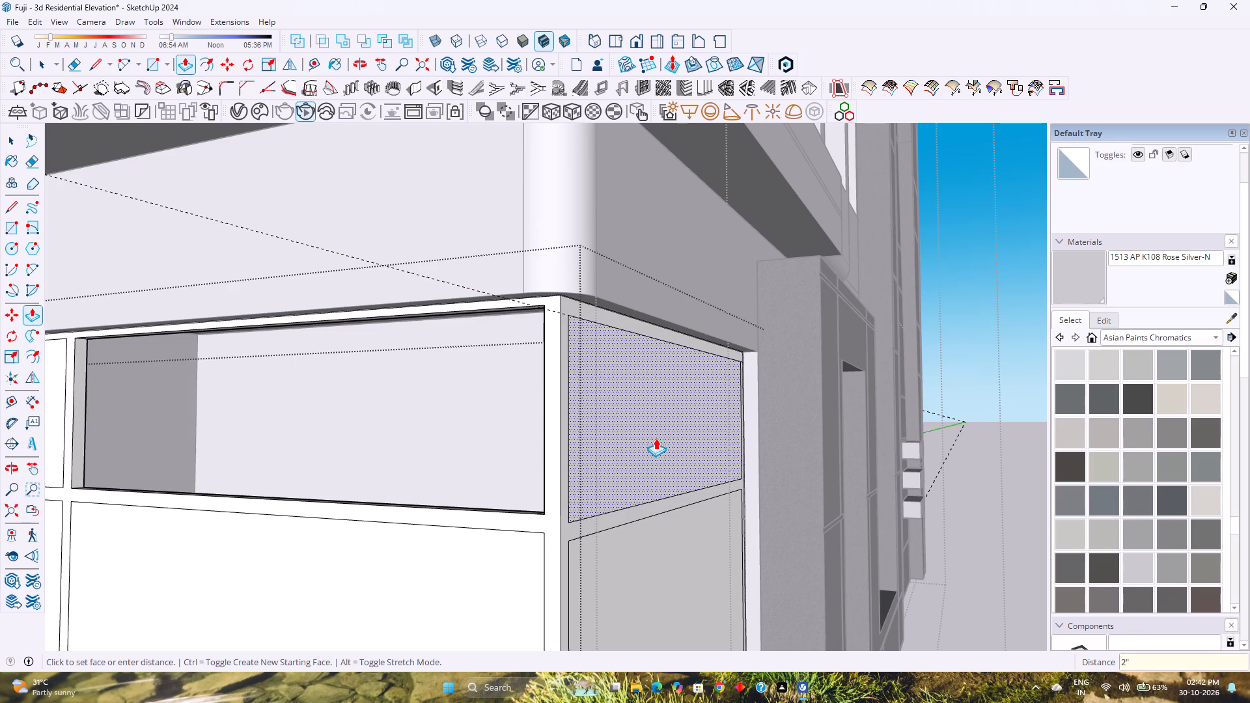
double_click(656, 438)
double_click(691, 557)
double_click(455, 596)
Push the remaining four upper and lower panels of the long face in by the same 2" to open them.
scroll(475, 579, "down", 2)
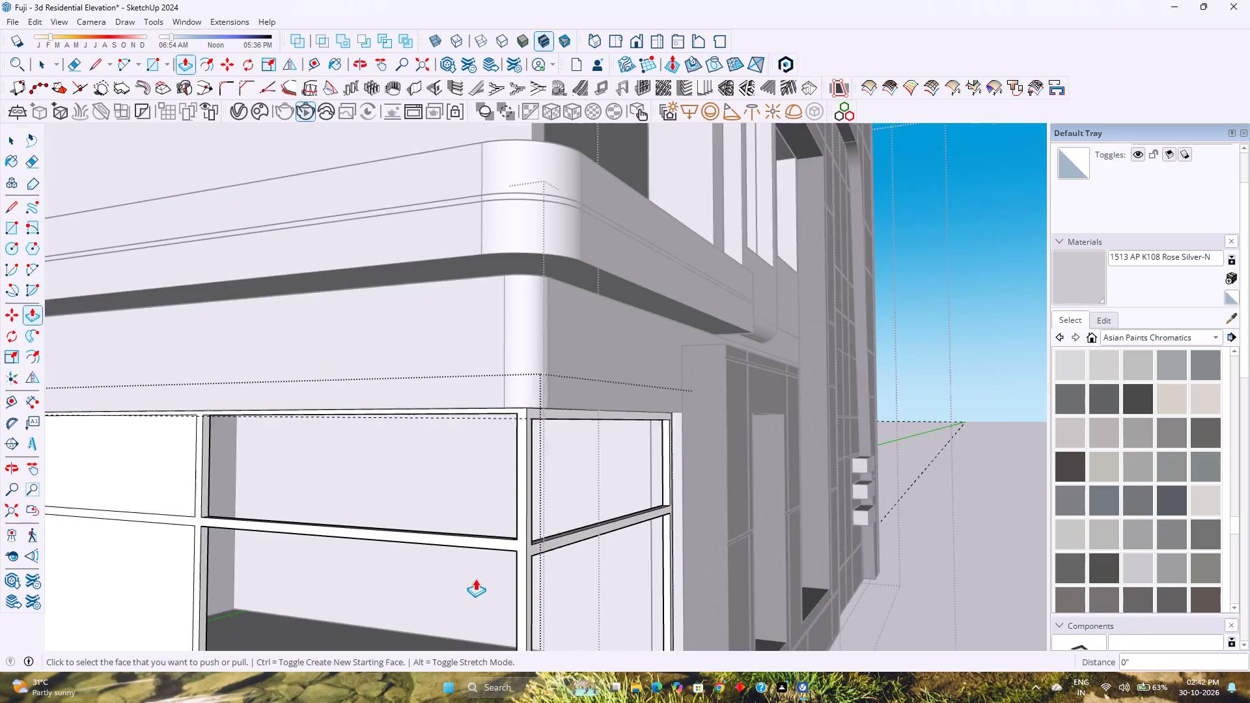
middle_click_drag(468, 581, 644, 413, "shift")
middle_click(645, 412, "shift")
double_click(439, 439)
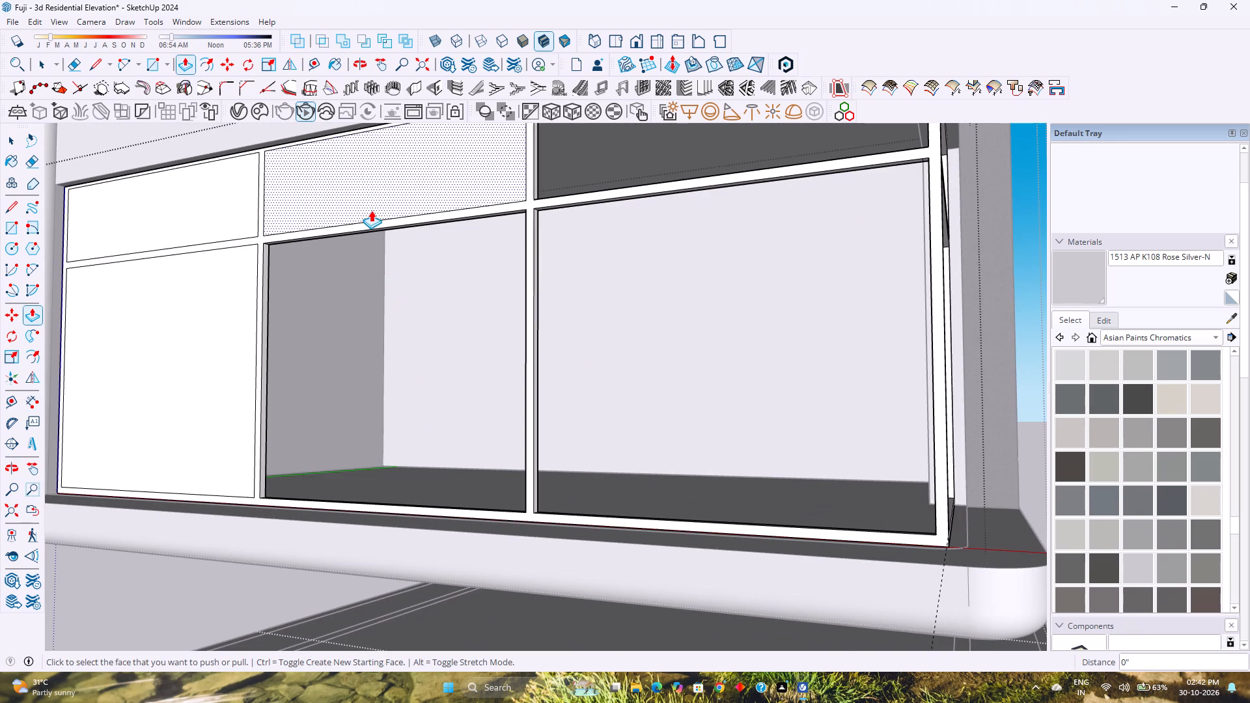
double_click(374, 202)
double_click(191, 305)
double_click(195, 214)
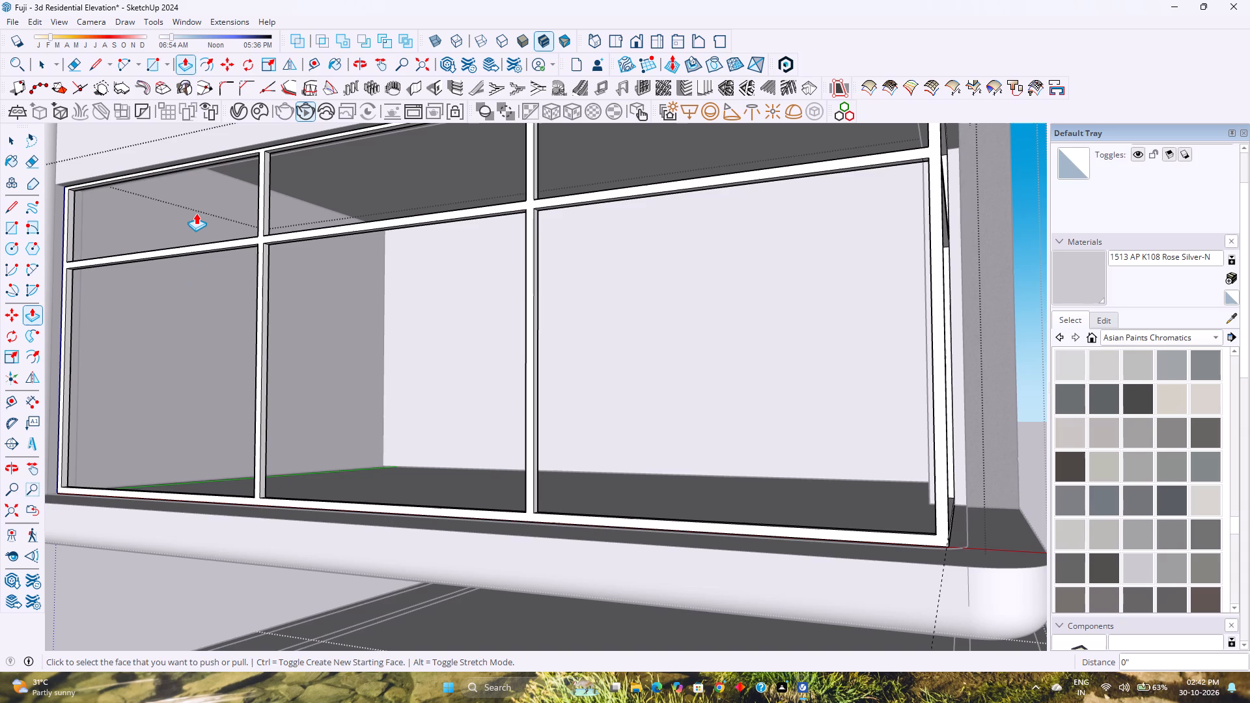
Pull the underside of the top frame 1" down in each of the long face's three upper openings.
middle_click_drag(193, 187, 181, 293, "shift")
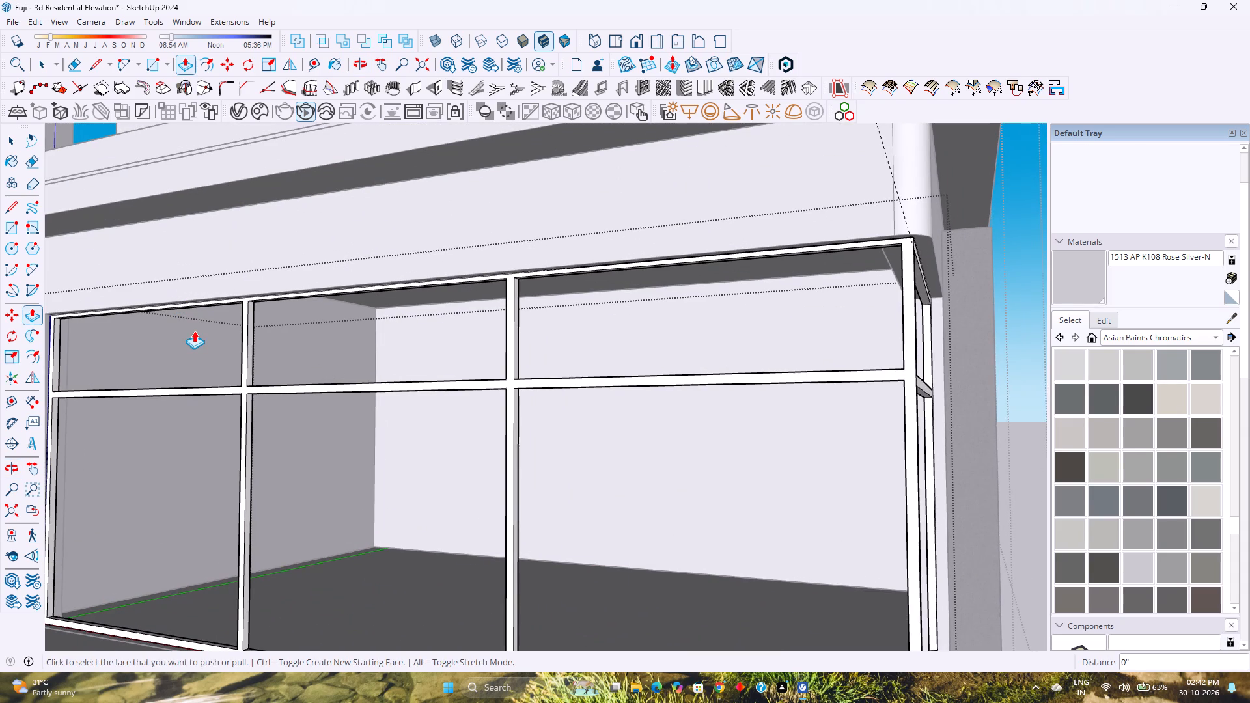
scroll(191, 337, "up", 3)
middle_click_drag(188, 337, 188, 312)
middle_click(188, 312)
scroll(203, 280, "up", 2)
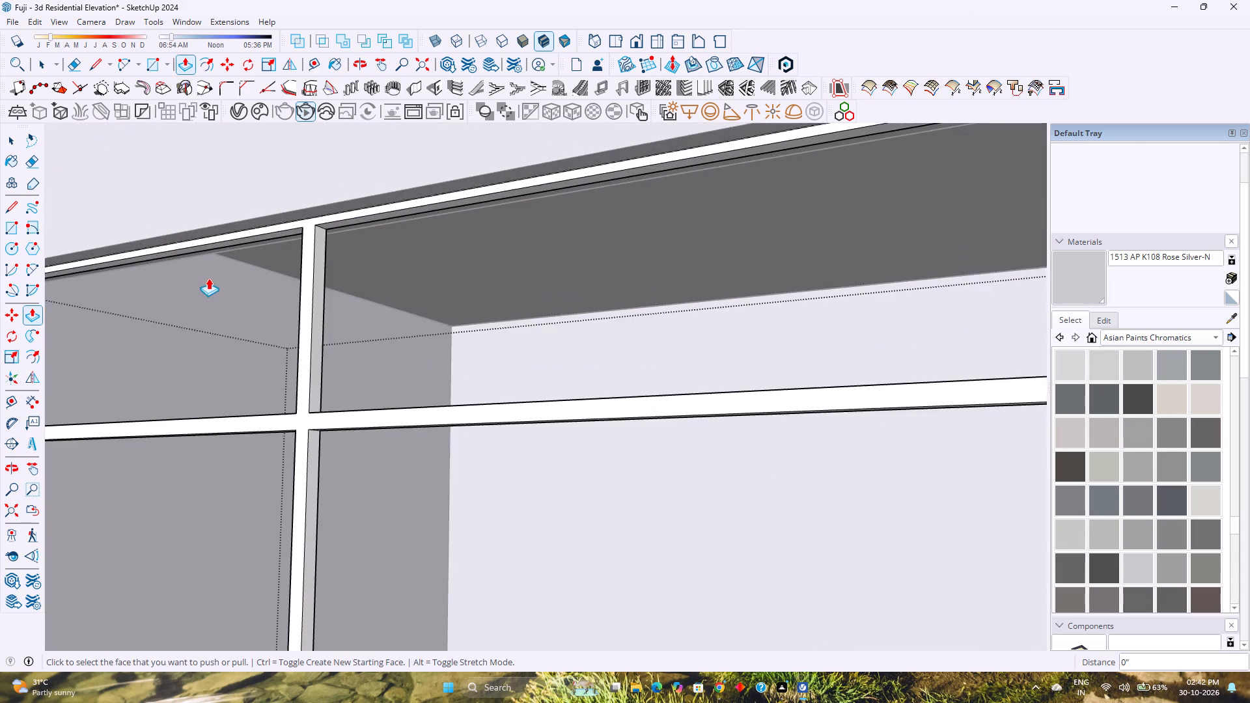
scroll(208, 278, "up", 4)
left_click(325, 195)
key("1")
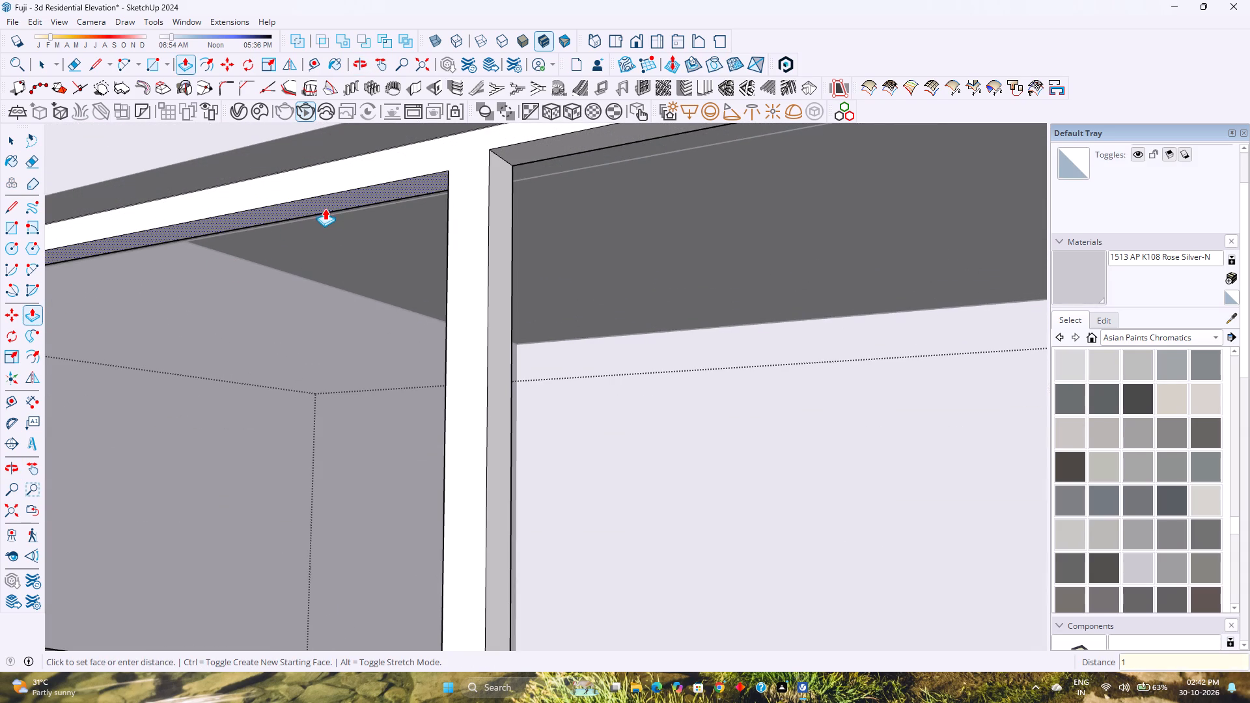
key("Return")
double_click(512, 152)
scroll(499, 158, "down", 3)
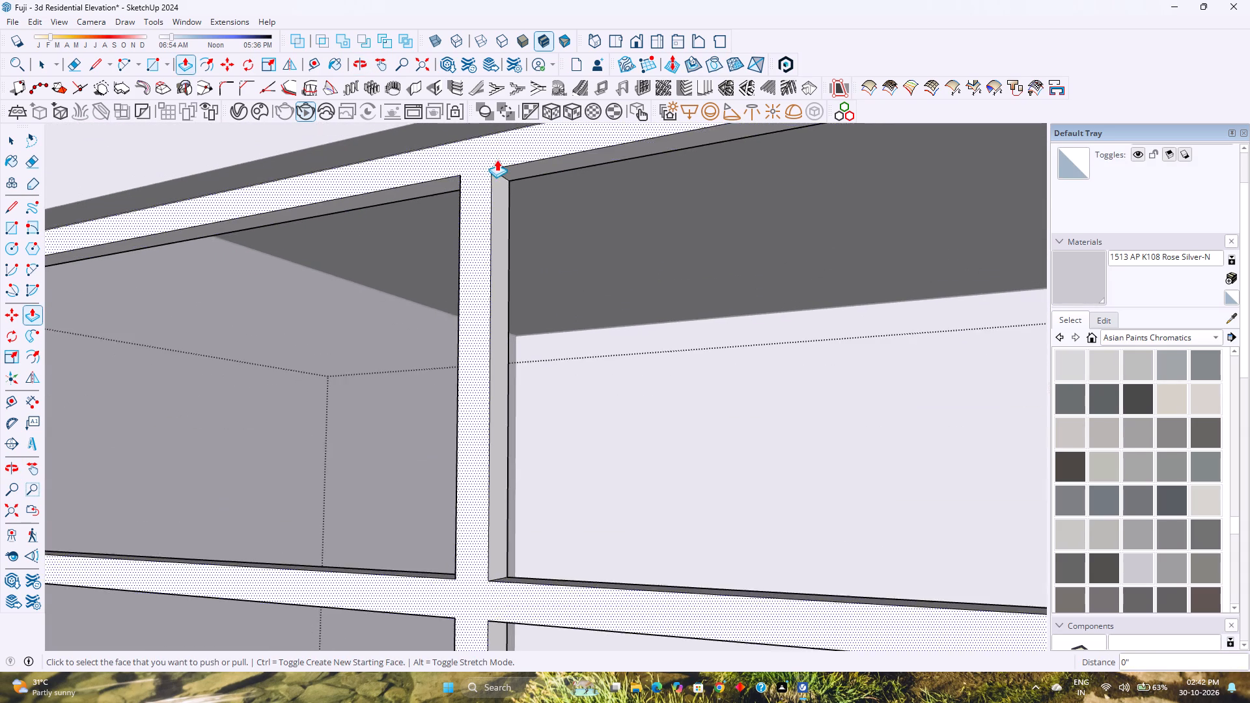
scroll(497, 159, "down", 3)
scroll(480, 269, "down", 1)
middle_click_drag(480, 269, 76, 396, "shift")
scroll(196, 356, "down", 5)
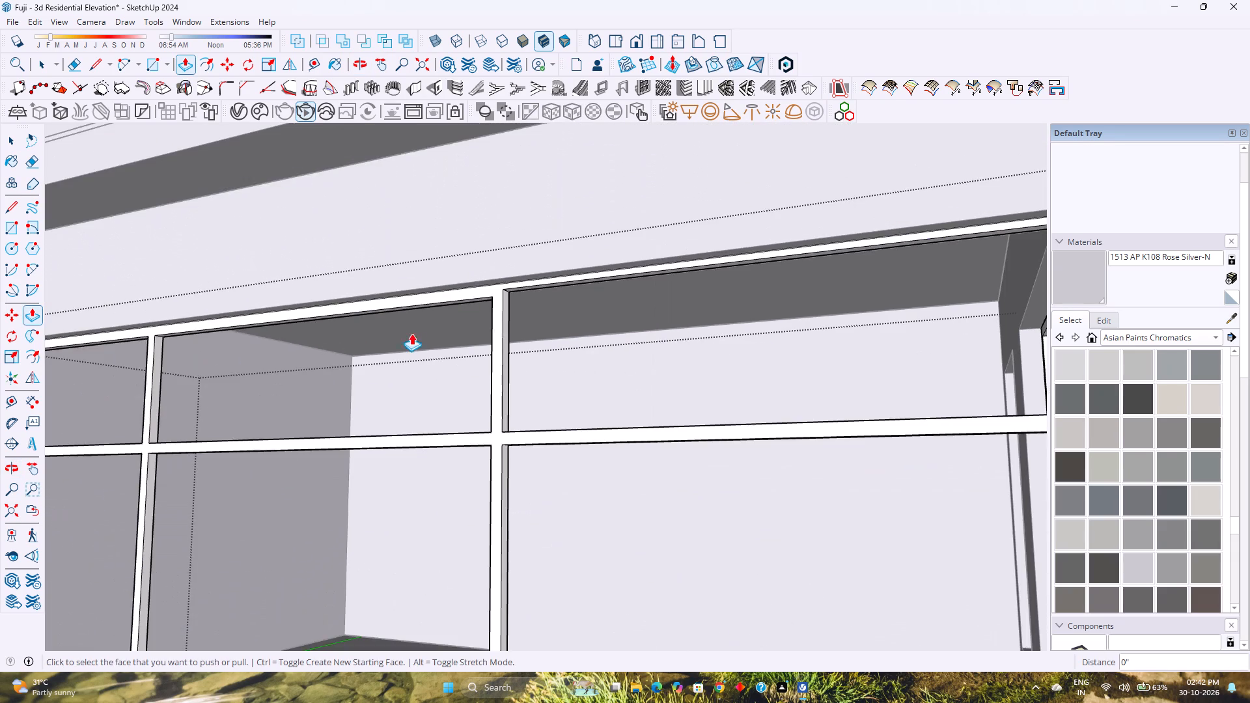
scroll(544, 296, "up", 5)
double_click(445, 270)
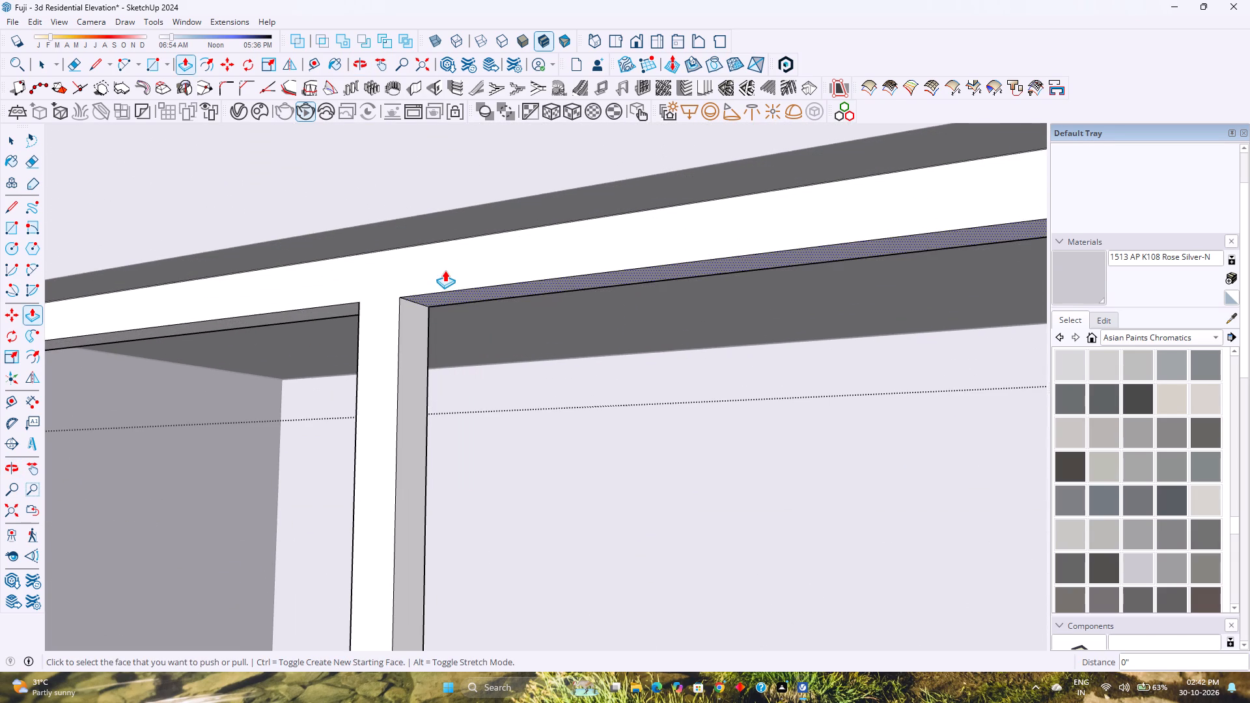
Erase the stray edge on the middle rail's underside in the long face's corner opening and pull that underside 1" down.
scroll(445, 270, "down", 14)
middle_click_drag(510, 292, 275, 300, "shift")
middle_click_drag(361, 317, 356, 356)
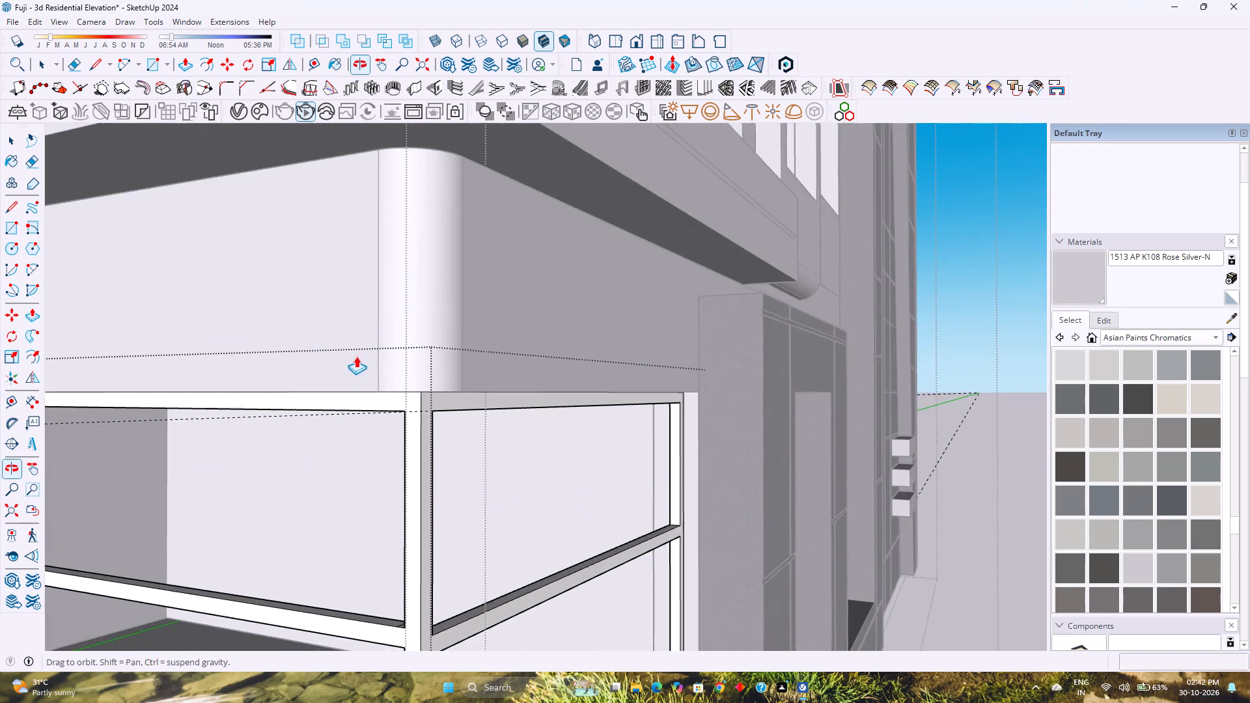
middle_click_drag(356, 356, 356, 355)
middle_click_drag(361, 383, 387, 294, "shift")
middle_click(389, 286, "shift")
middle_click_drag(363, 505, 421, 426, "shift")
middle_click(429, 417, "shift")
scroll(621, 284, "up", 2)
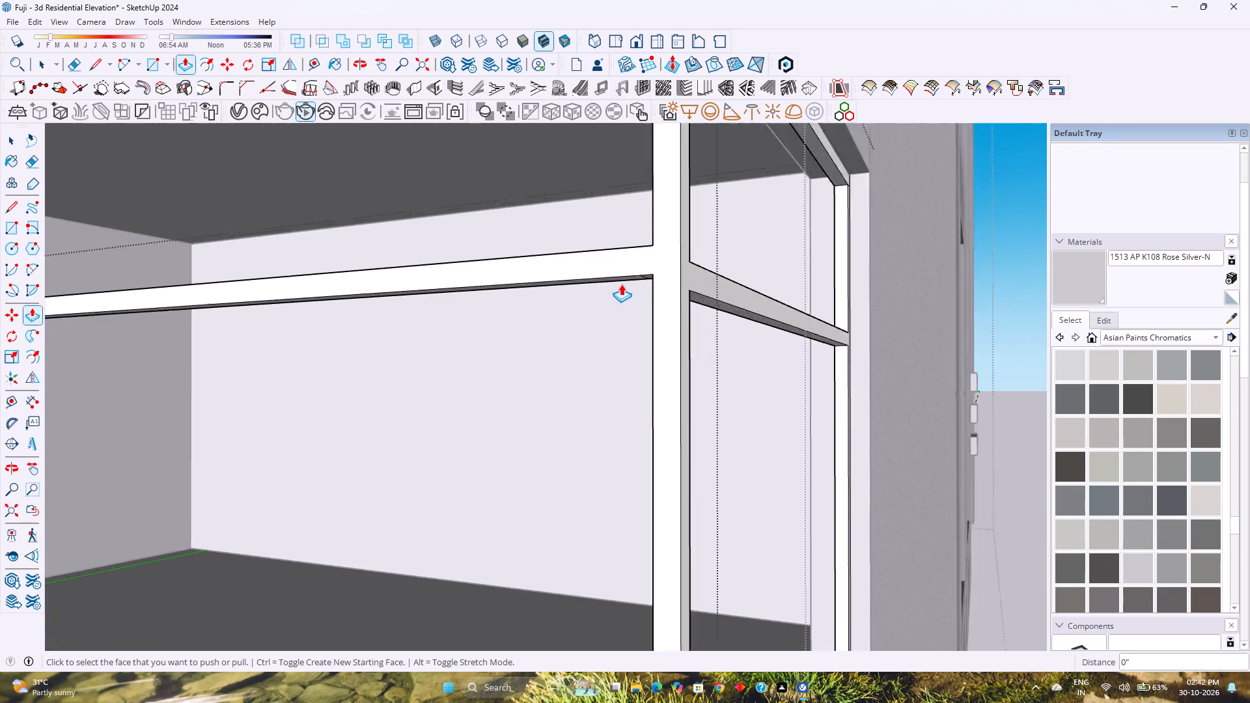
scroll(621, 284, "up", 2)
scroll(622, 283, "down", 3)
middle_click_drag(624, 279, 649, 243)
scroll(654, 280, "up", 4)
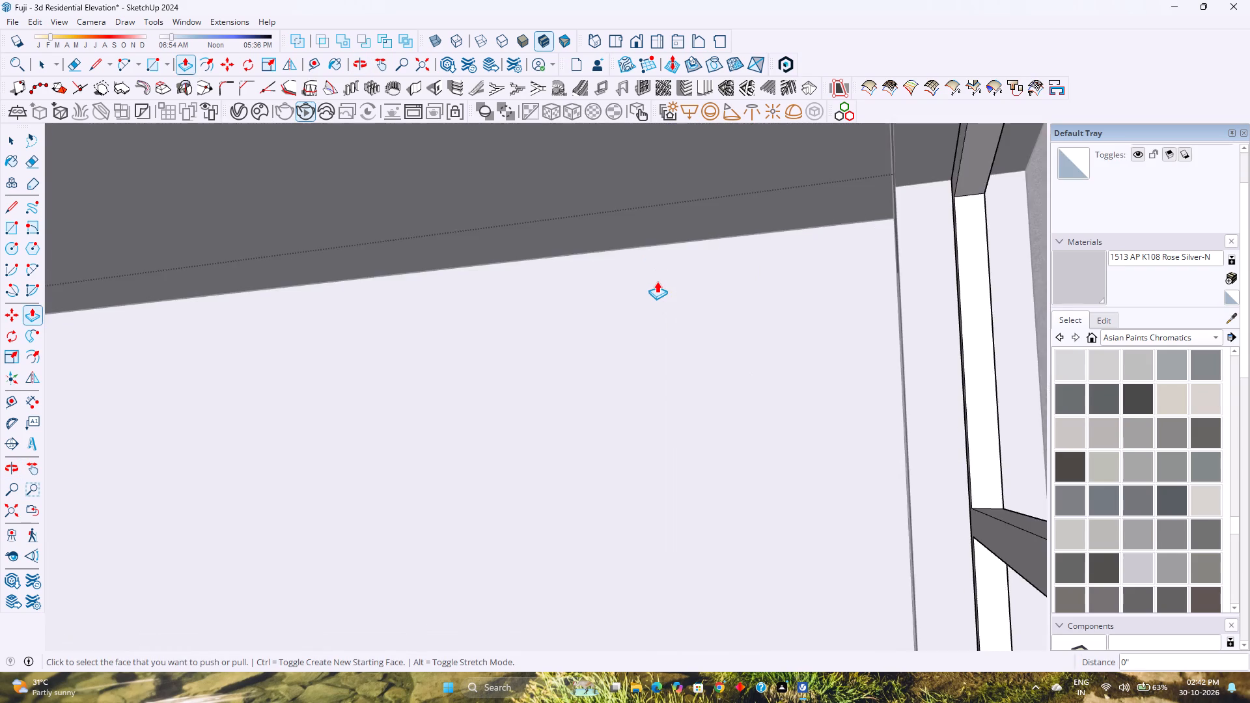
scroll(657, 281, "down", 2)
key("e")
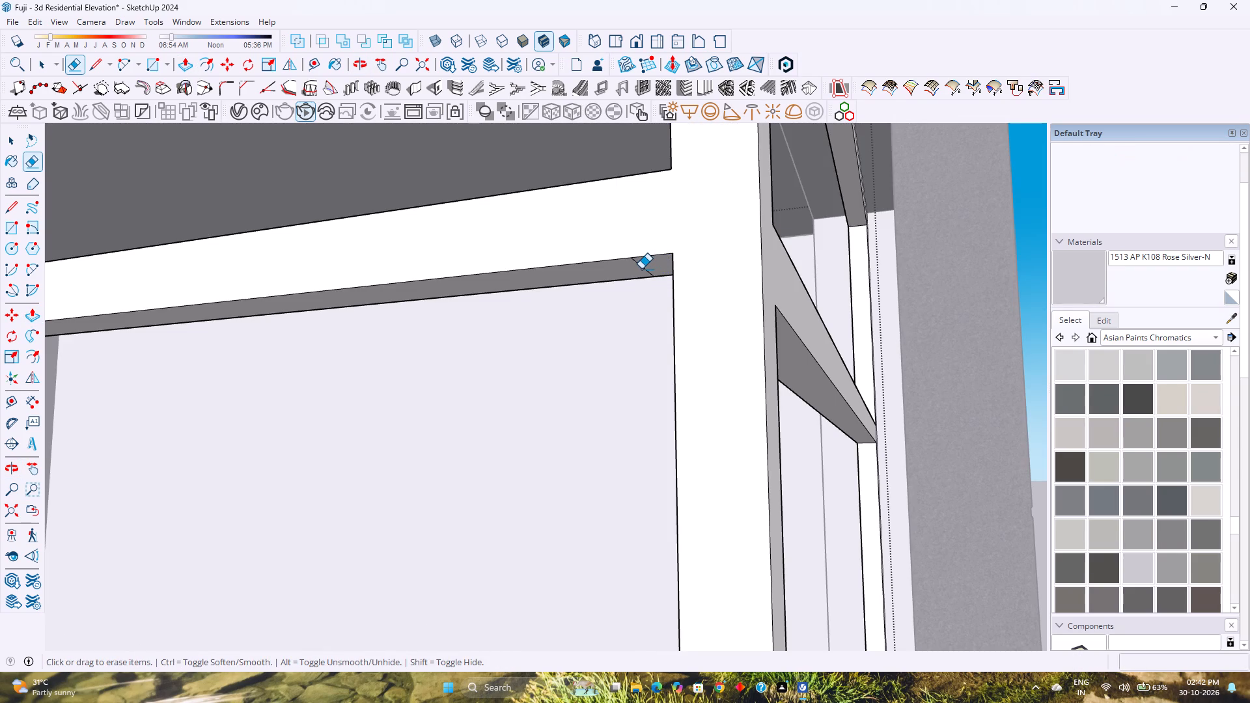
left_click(641, 269)
key("p")
double_click(641, 269)
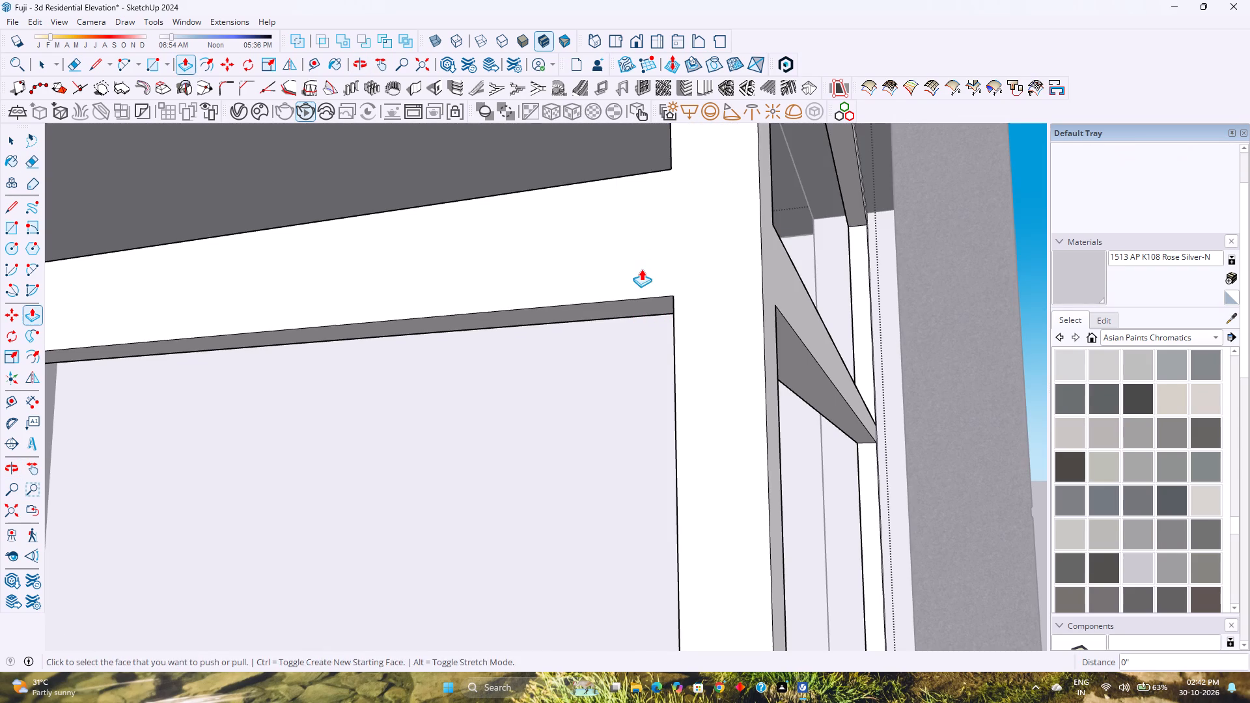
Erase the stray edge on the middle rail's top face in the long face's upper corner opening and pull that face 1" up.
middle_click_drag(640, 269, 680, 419)
middle_click(680, 419)
scroll(611, 319, "down", 5)
scroll(624, 273, "up", 2)
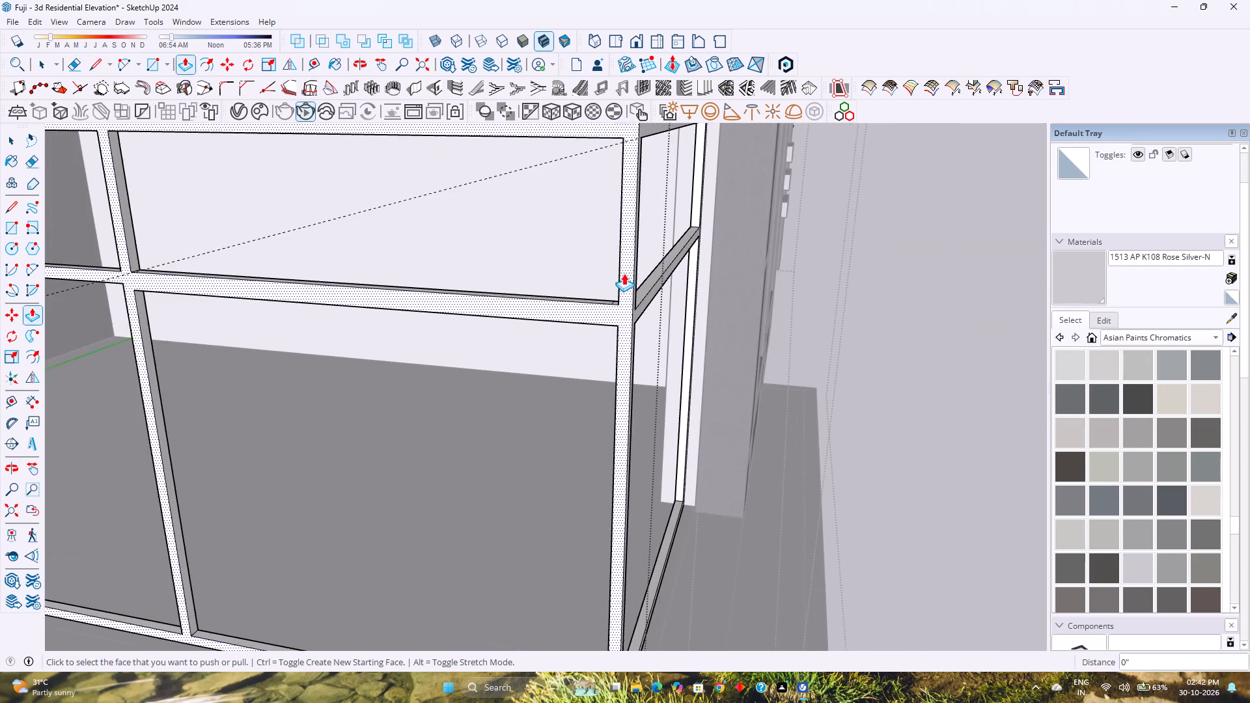
scroll(605, 289, "up", 9)
scroll(611, 297, "down", 6)
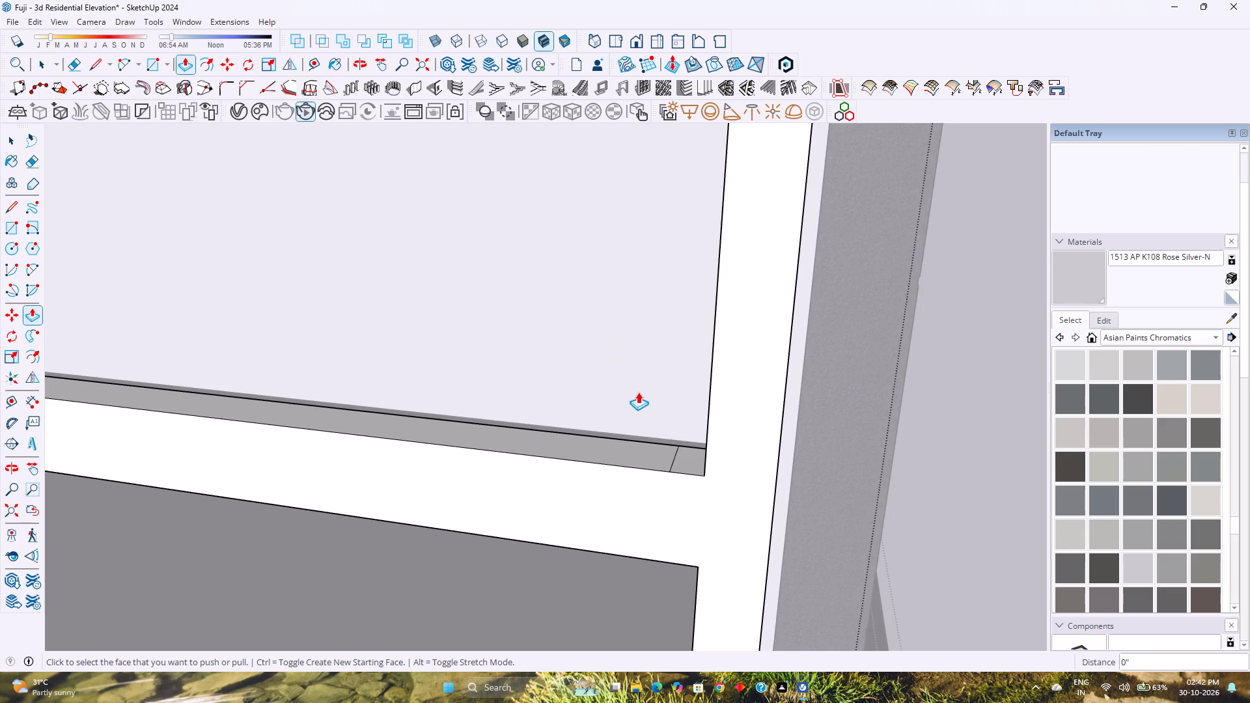
key("e")
left_click(674, 456)
key("p")
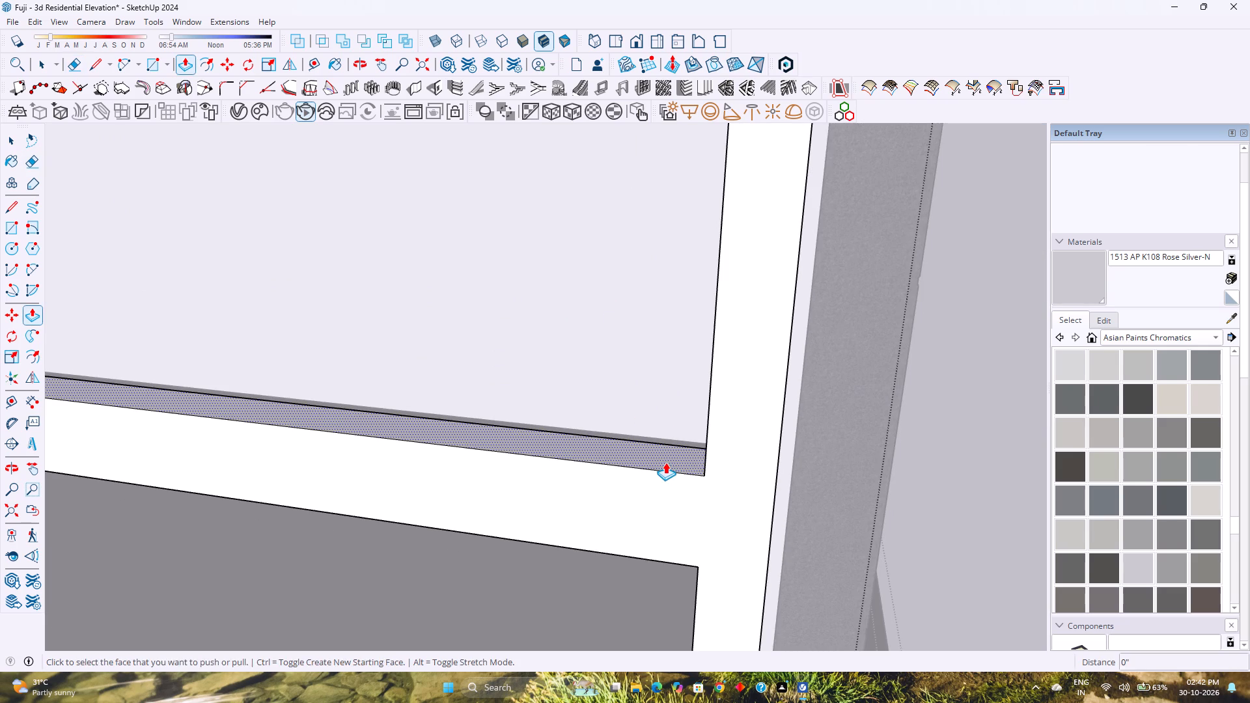
left_click(665, 462)
key("1")
key("Return")
scroll(667, 465, "down", 5)
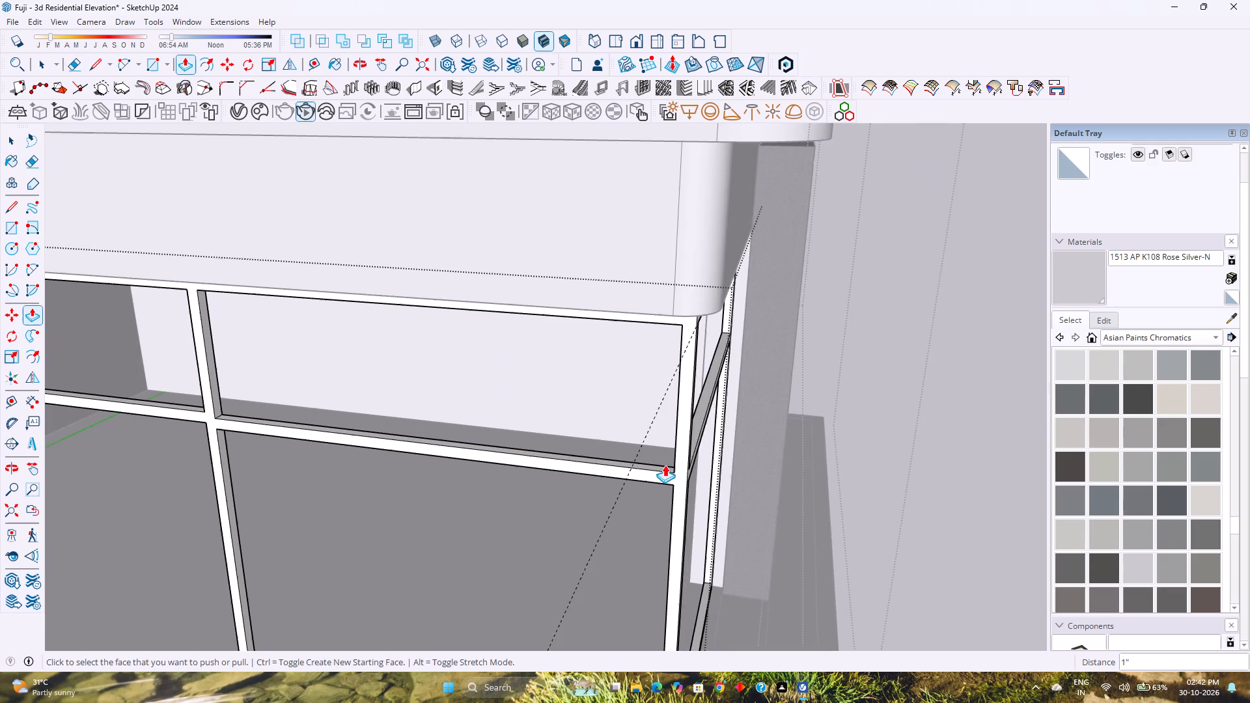
Pull the middle rail's top face up by the same 1" in the long face's other two upper openings.
middle_click_drag(441, 454, 770, 471, "shift")
middle_click(771, 471, "shift")
middle_click_drag(326, 426, 576, 434, "shift")
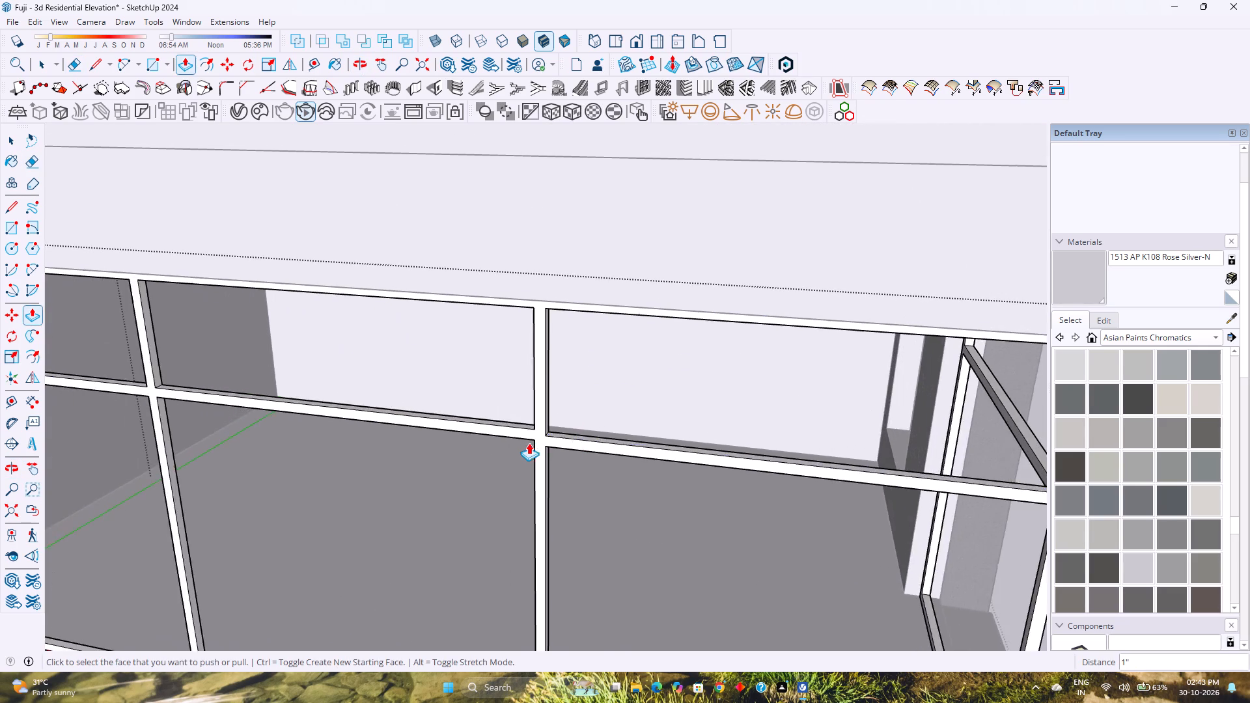
scroll(527, 443, "up", 5)
middle_click(527, 443)
middle_click(527, 443)
scroll(510, 307, "down", 4)
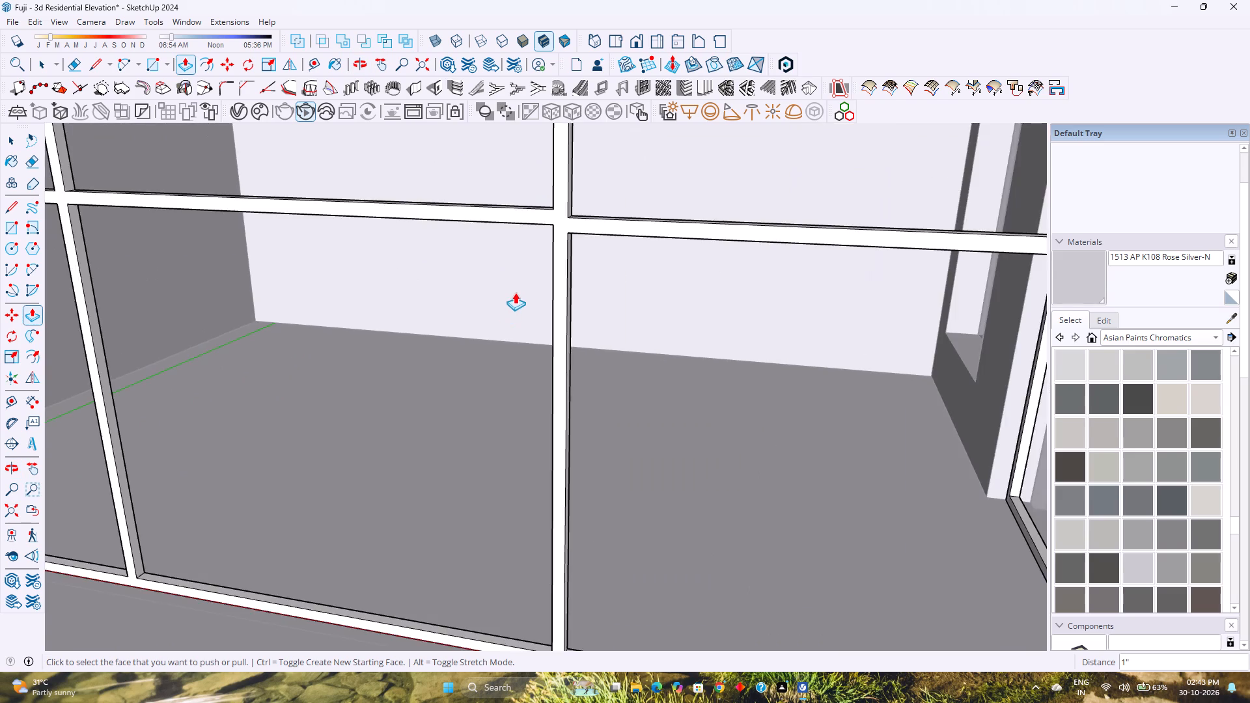
middle_click_drag(518, 287, 568, 447, "shift")
middle_click(568, 447, "shift")
double_click(234, 566)
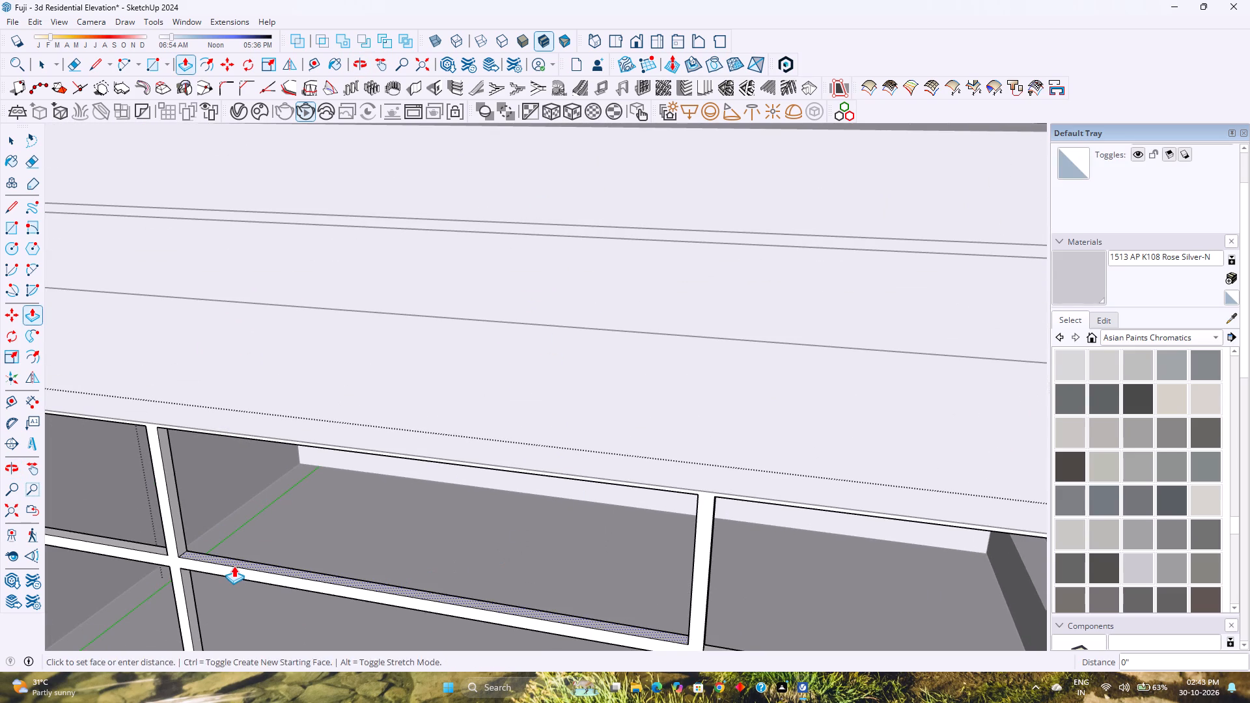
double_click(137, 547)
Pull the middle rail's underside 1" down in the long face's other two lower openings.
middle_click_drag(142, 547, 256, 492, "shift")
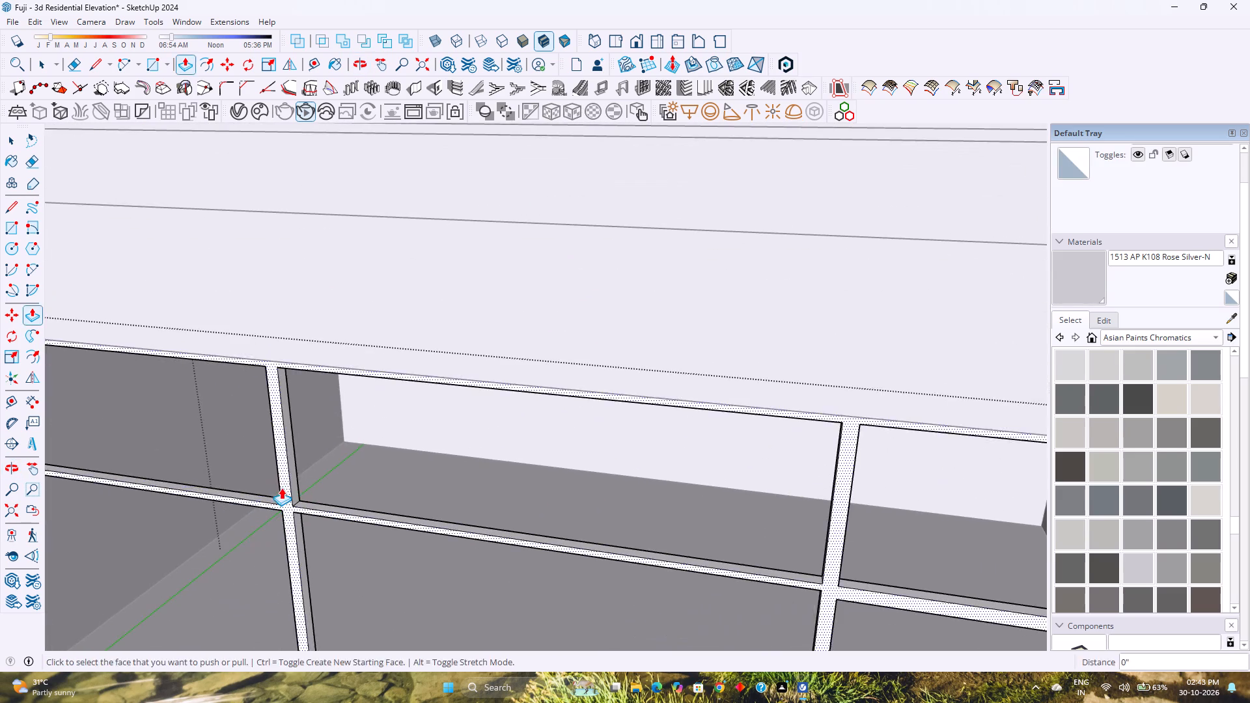
middle_click_drag(281, 488, 457, 384)
middle_click_drag(374, 463, 434, 370)
scroll(852, 328, "up", 7)
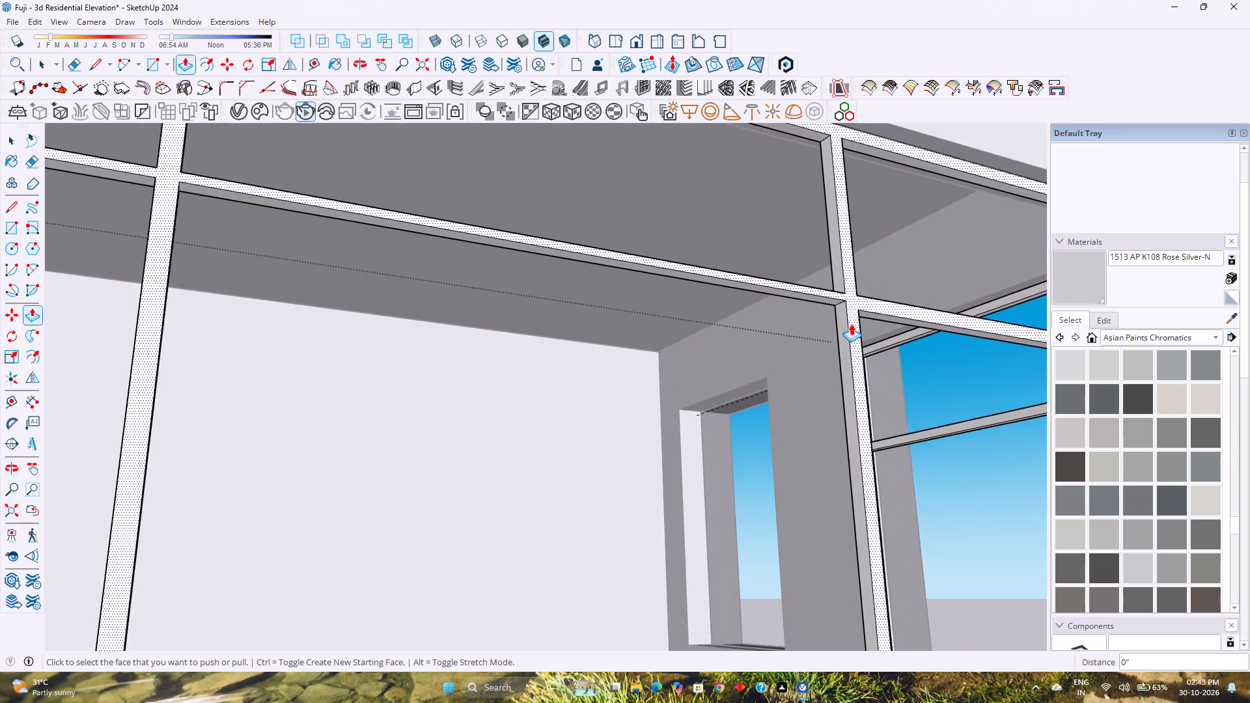
scroll(844, 323, "up", 1)
left_click(820, 292)
key("1")
key("Return")
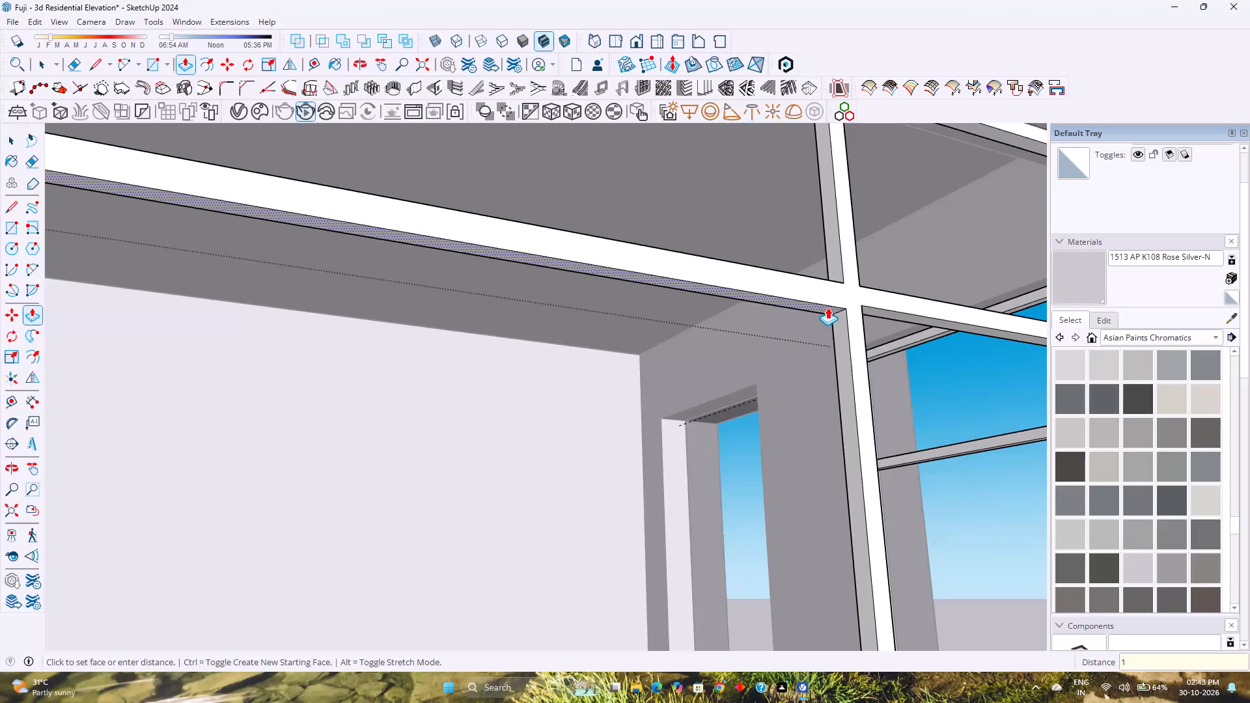
scroll(829, 307, "down", 8)
middle_click_drag(609, 331, 762, 353, "shift")
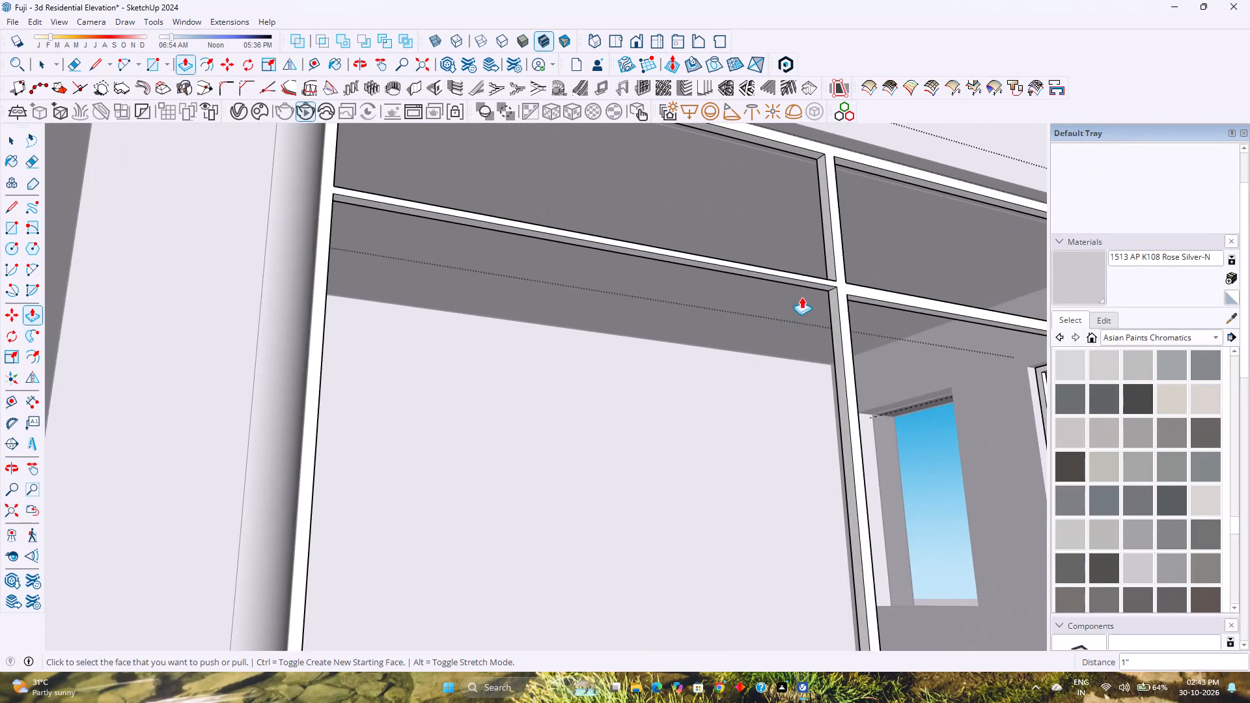
scroll(807, 294, "up", 5)
double_click(872, 273)
scroll(814, 290, "down", 6)
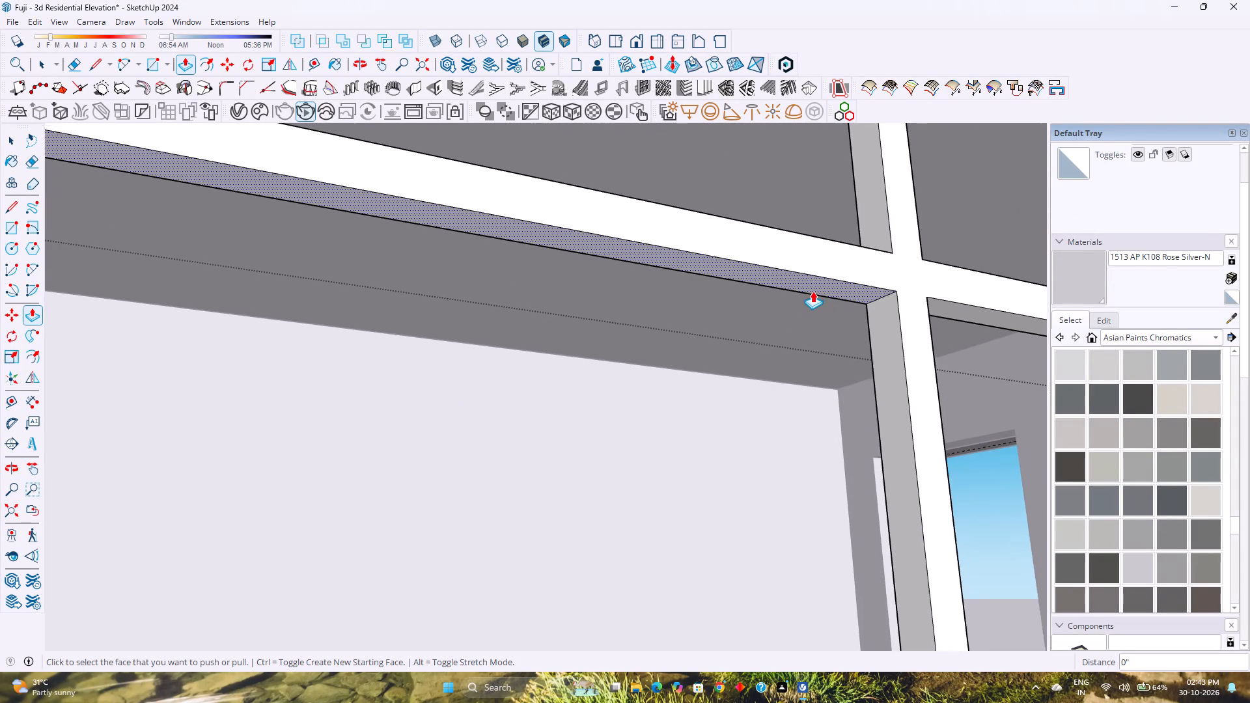
Examine the ground-floor bay's window frame on both faces in the context of the whole elevation.
scroll(812, 291, "down", 7)
middle_click_drag(801, 297, 577, 363)
middle_click(576, 364)
scroll(576, 364, "down", 8)
middle_click_drag(584, 378, 453, 416)
middle_click_drag(428, 442, 521, 359, "shift")
middle_click(521, 359, "shift")
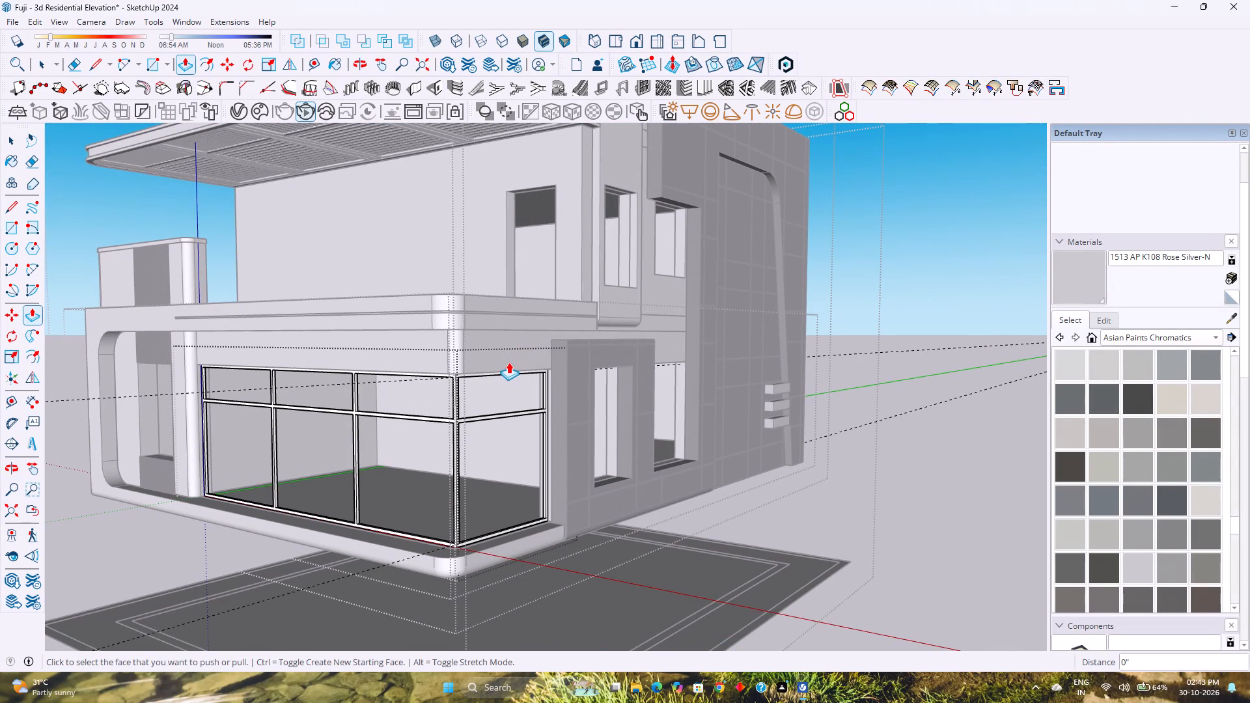
scroll(468, 420, "up", 3)
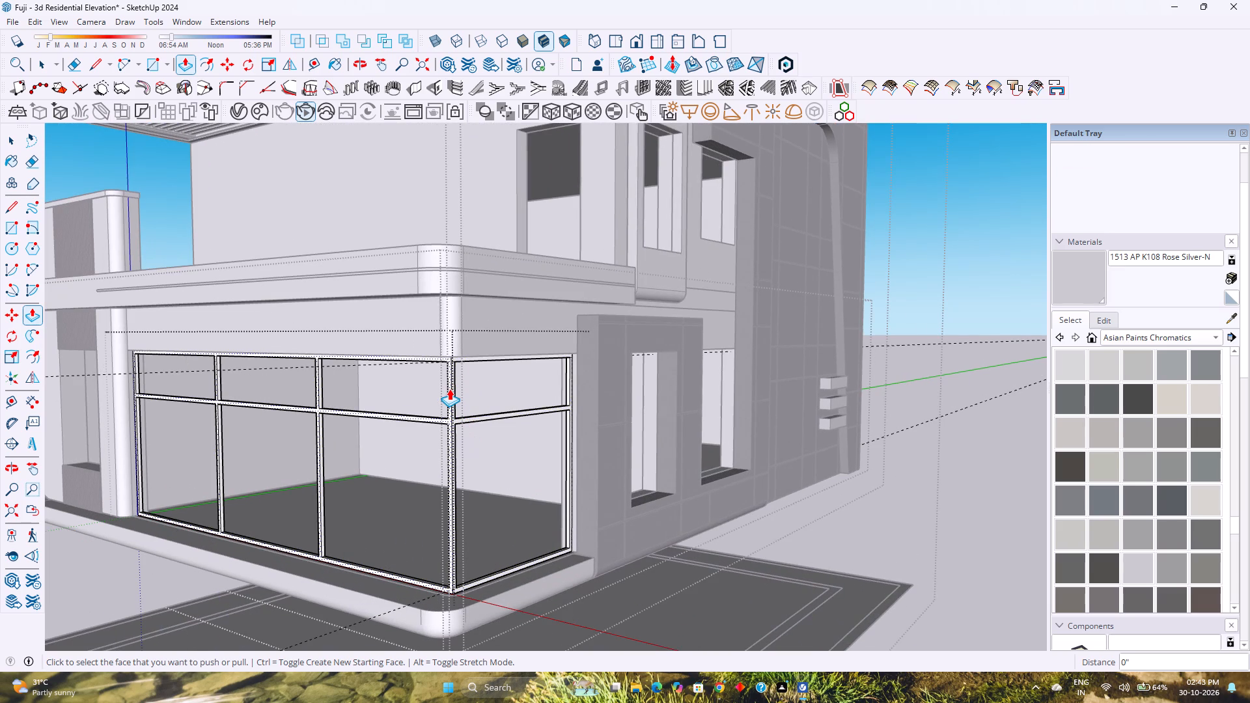
scroll(450, 388, "down", 4)
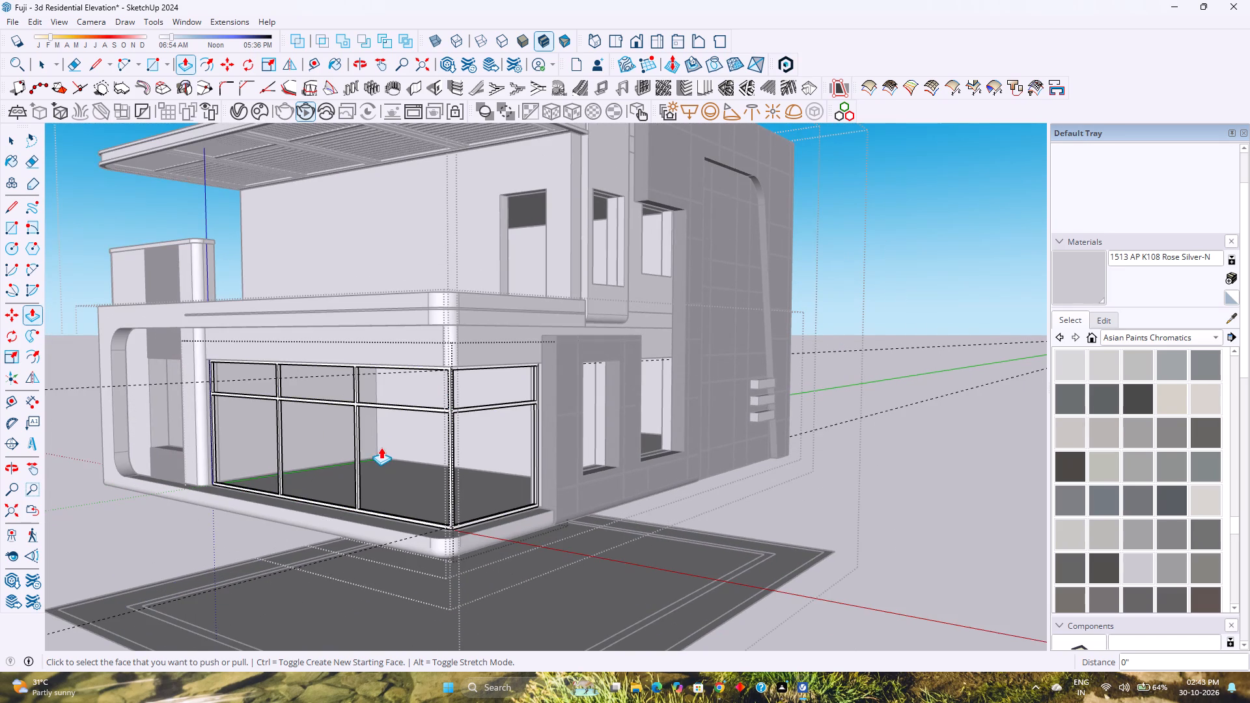
middle_click_drag(381, 447, 446, 452, "shift")
middle_click_drag(429, 463, 439, 445)
scroll(439, 445, "up", 1)
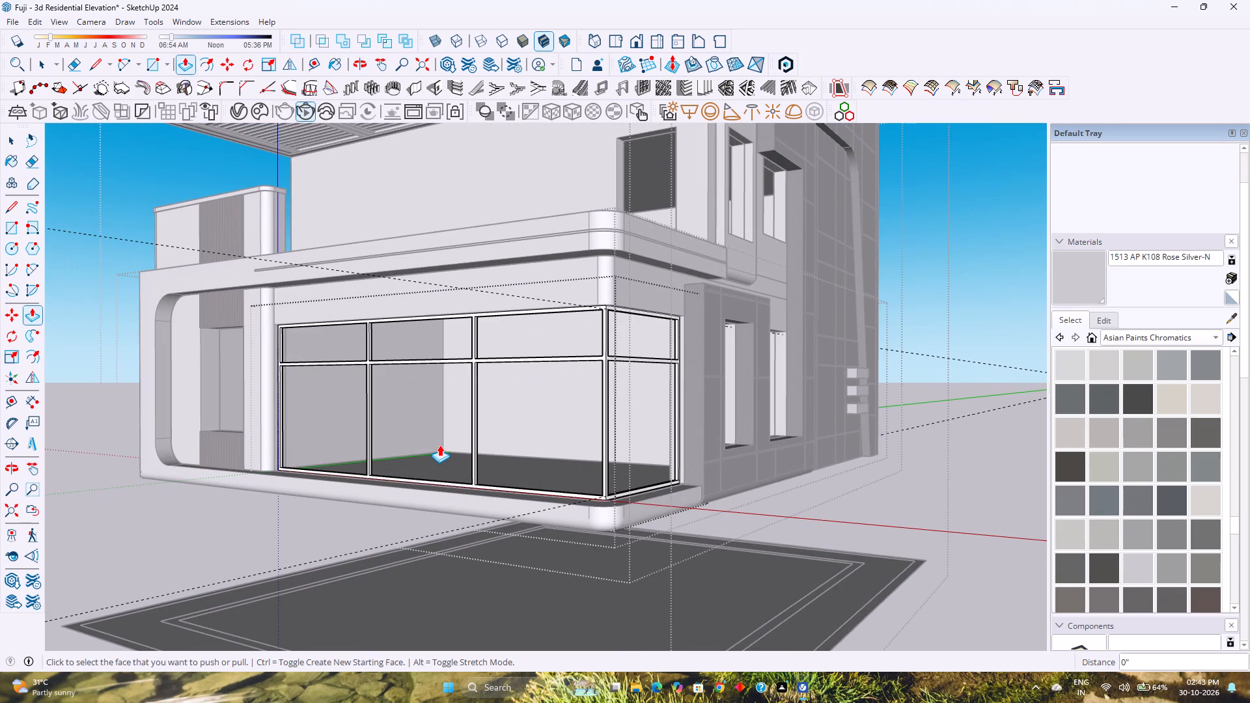
scroll(439, 445, "down", 2)
middle_click_drag(439, 445, 361, 454, "shift")
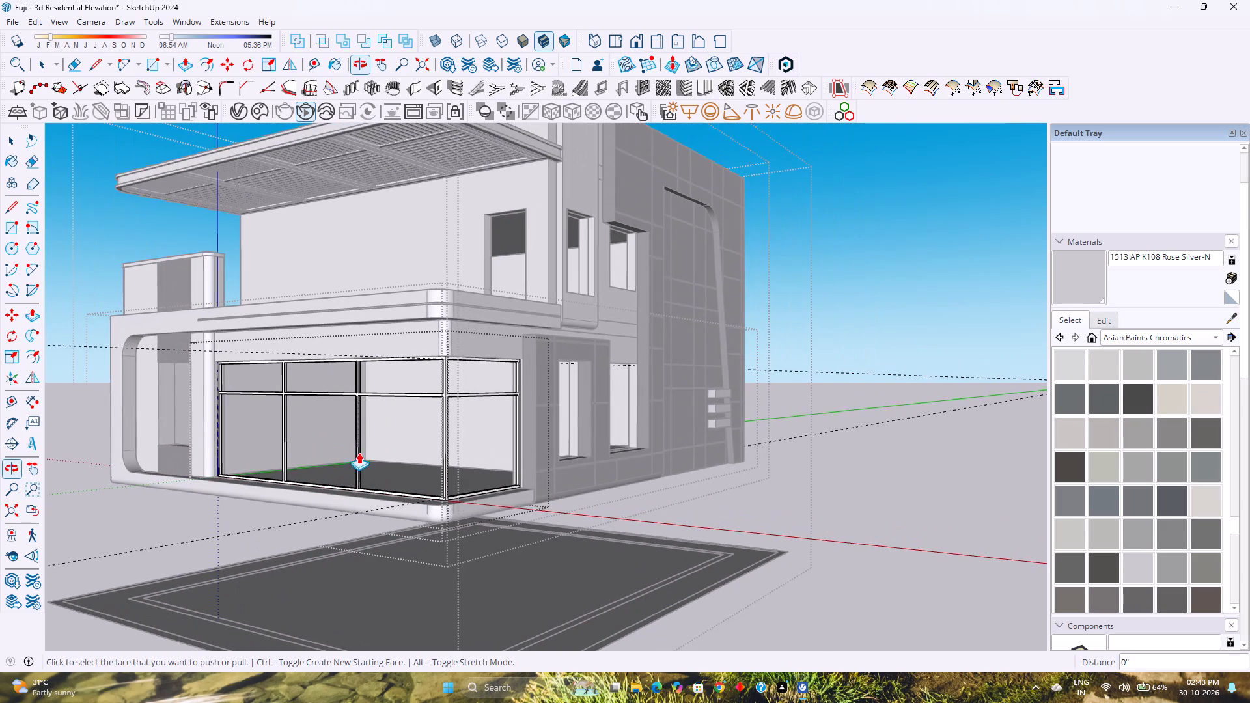
key("space")
scroll(326, 448, "up", 2)
middle_click_drag(326, 448, 376, 442)
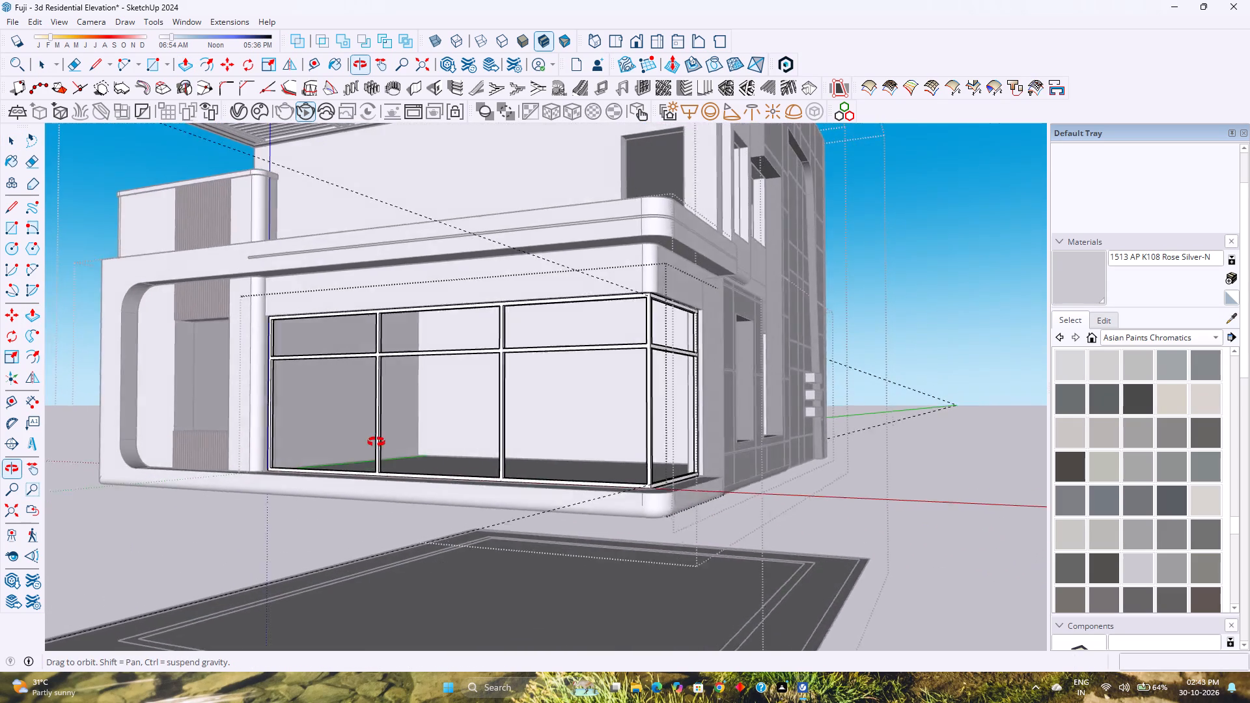
middle_click_drag(376, 442, 436, 461)
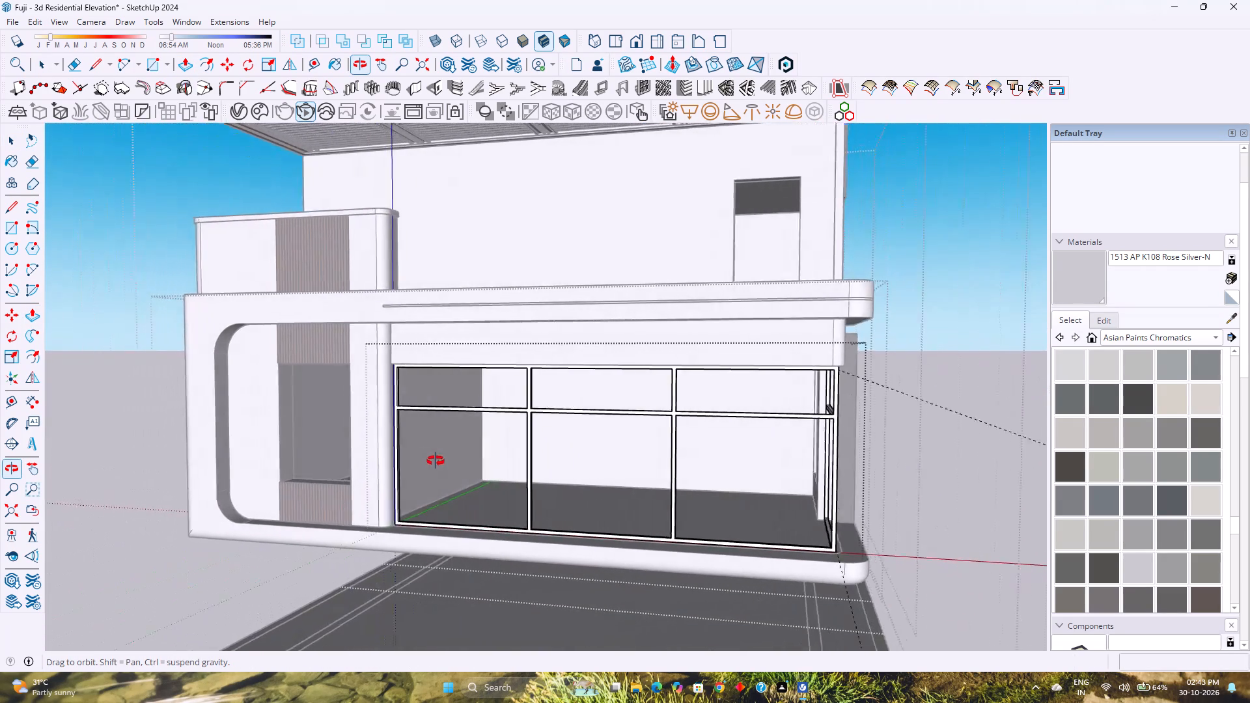
middle_click_drag(436, 461, 457, 461)
middle_click(457, 461)
Measure the bottom edge width of each of the long face's three lower openings without placing dimensions.
scroll(639, 535, "up", 3)
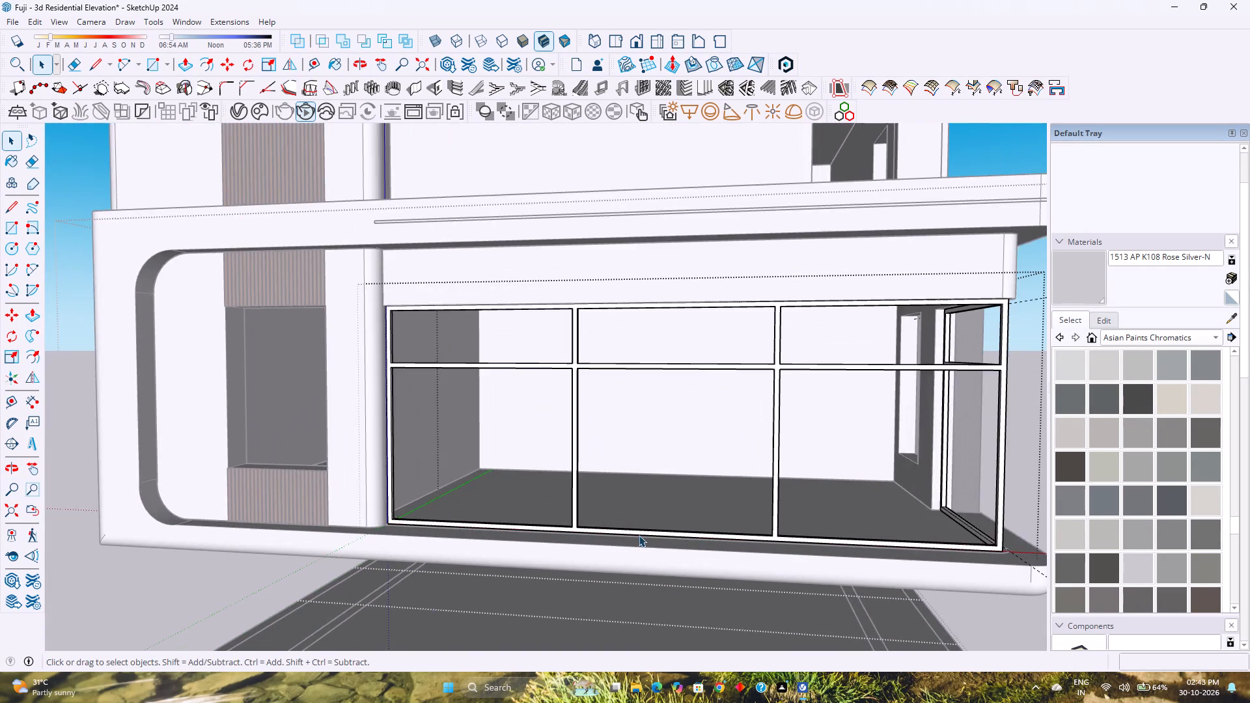
scroll(639, 535, "up", 3)
middle_click_drag(648, 529, 439, 506, "shift")
middle_click_drag(430, 503, 482, 575)
middle_click(482, 575)
left_click(32, 404)
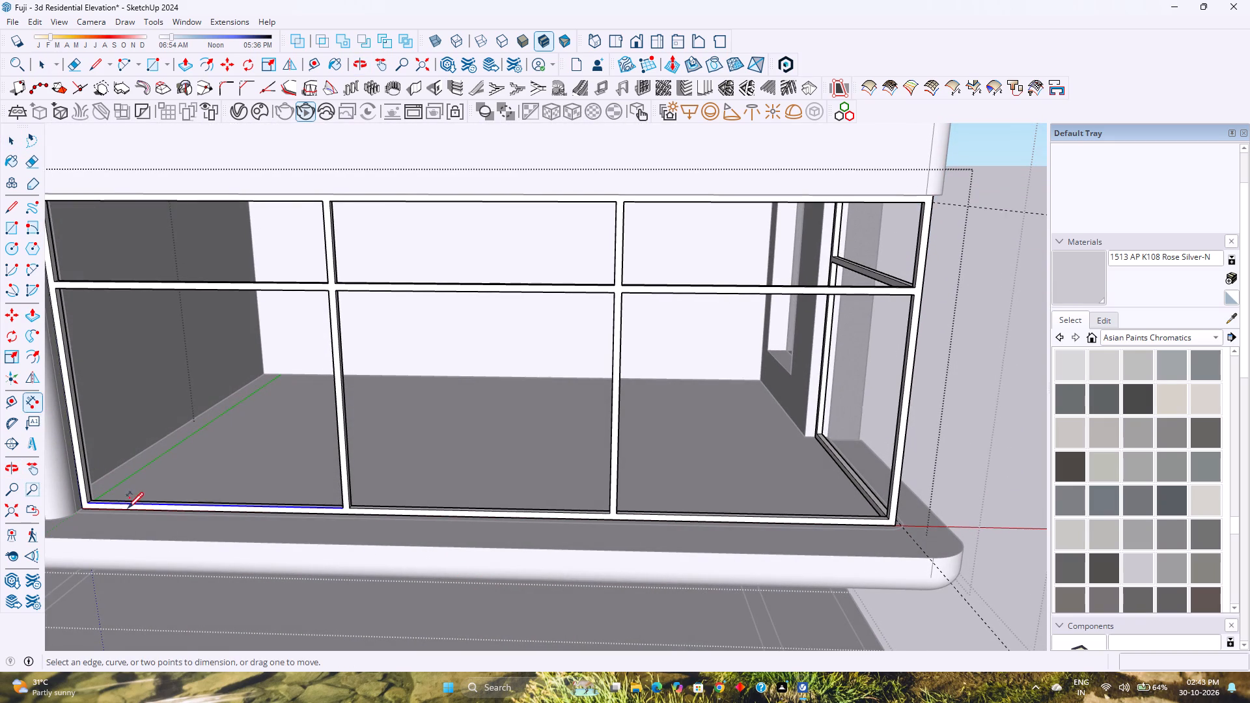
left_click(126, 502)
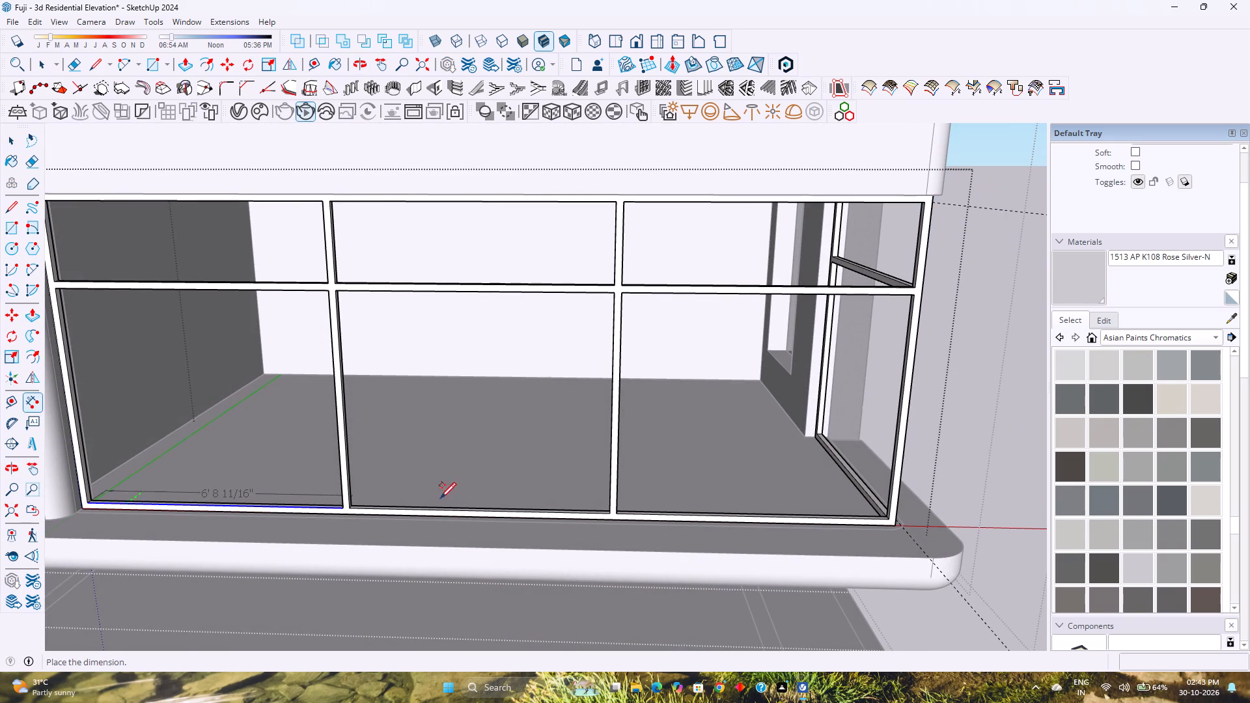
key("Escape")
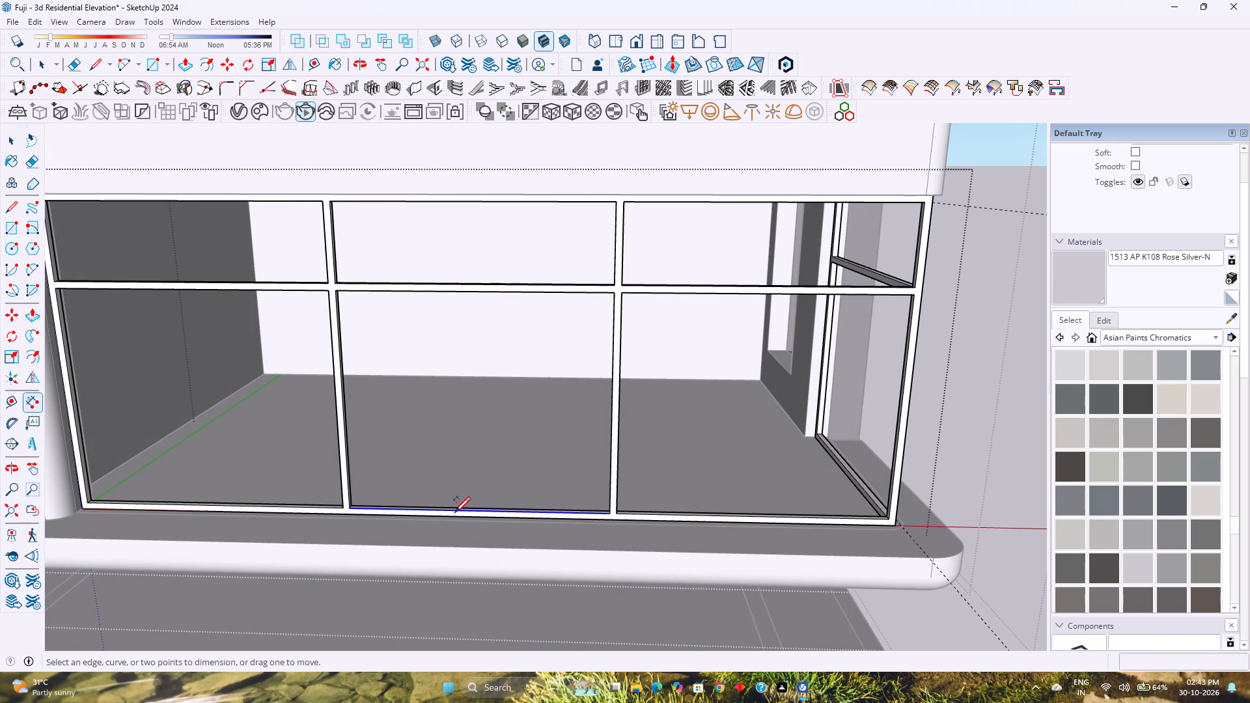
left_click(454, 512)
key("Escape")
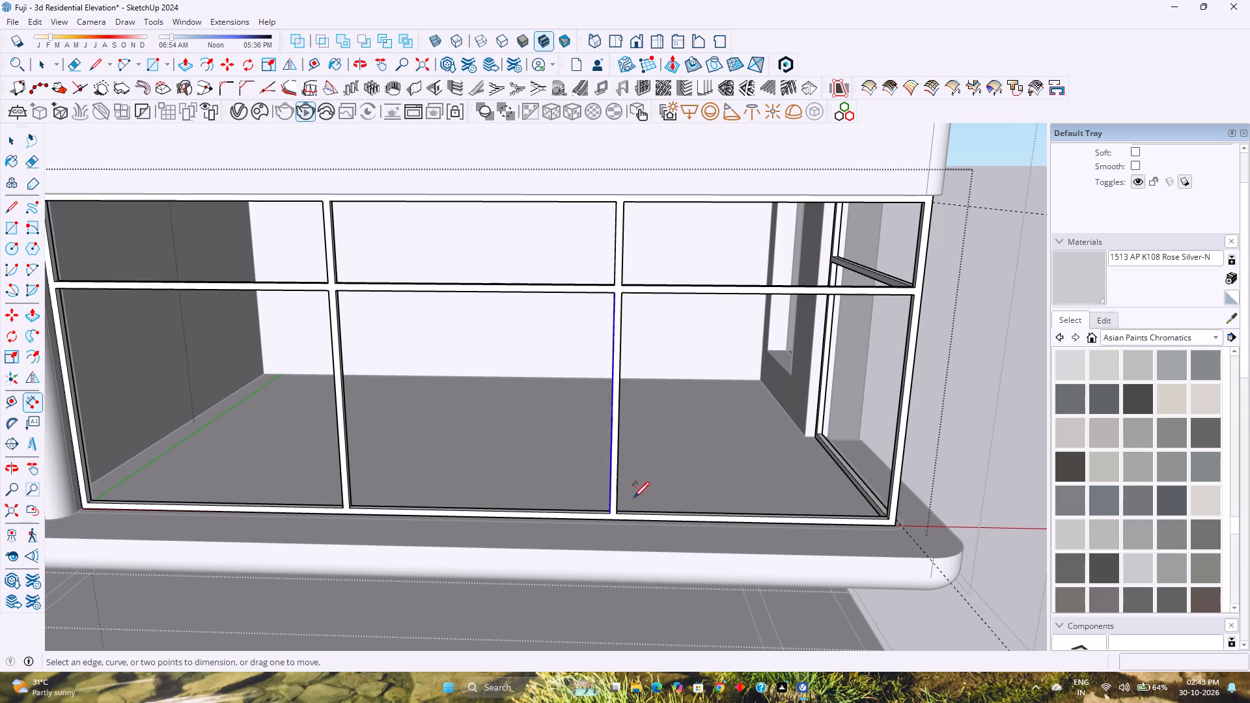
left_click(643, 515)
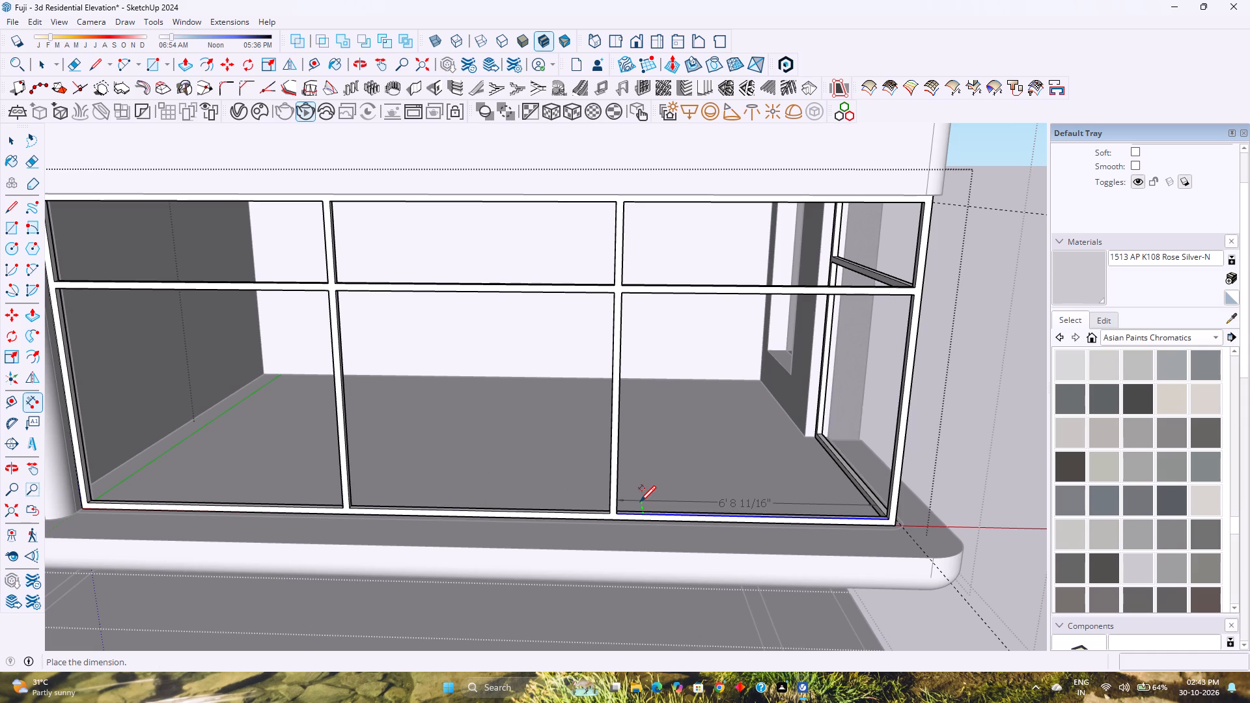
key("Escape")
Pull the corner-opening side of the lower mullion between the middle and corner openings out 0.5".
middle_click_drag(623, 505, 471, 536)
middle_click(471, 536)
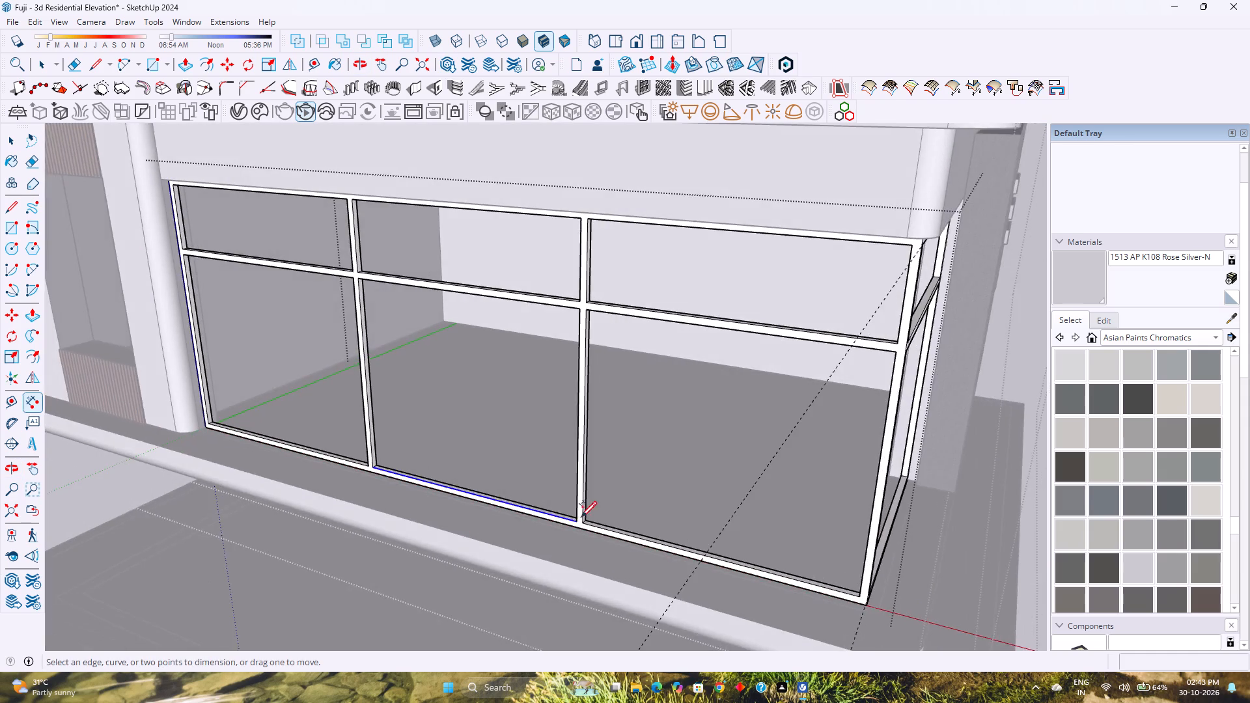
scroll(598, 516, "up", 8)
key("p")
scroll(565, 510, "up", 2)
left_click(565, 510)
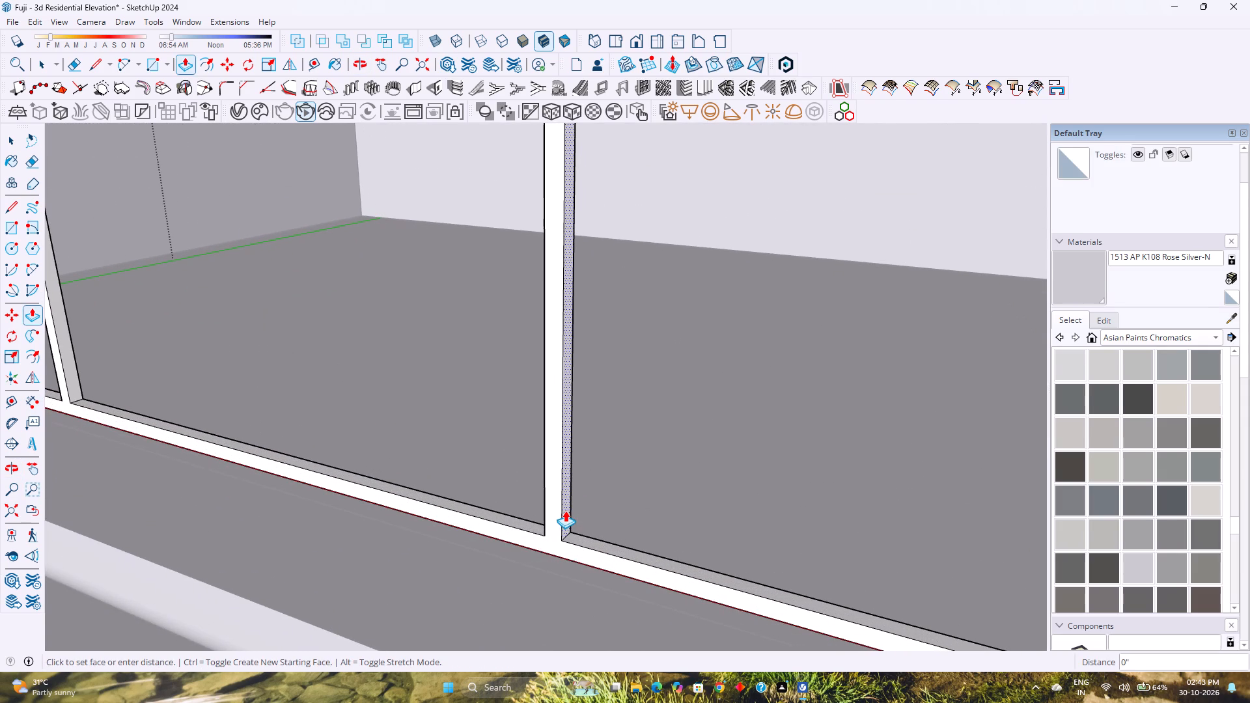
type("0.")
key("5")
key("Return")
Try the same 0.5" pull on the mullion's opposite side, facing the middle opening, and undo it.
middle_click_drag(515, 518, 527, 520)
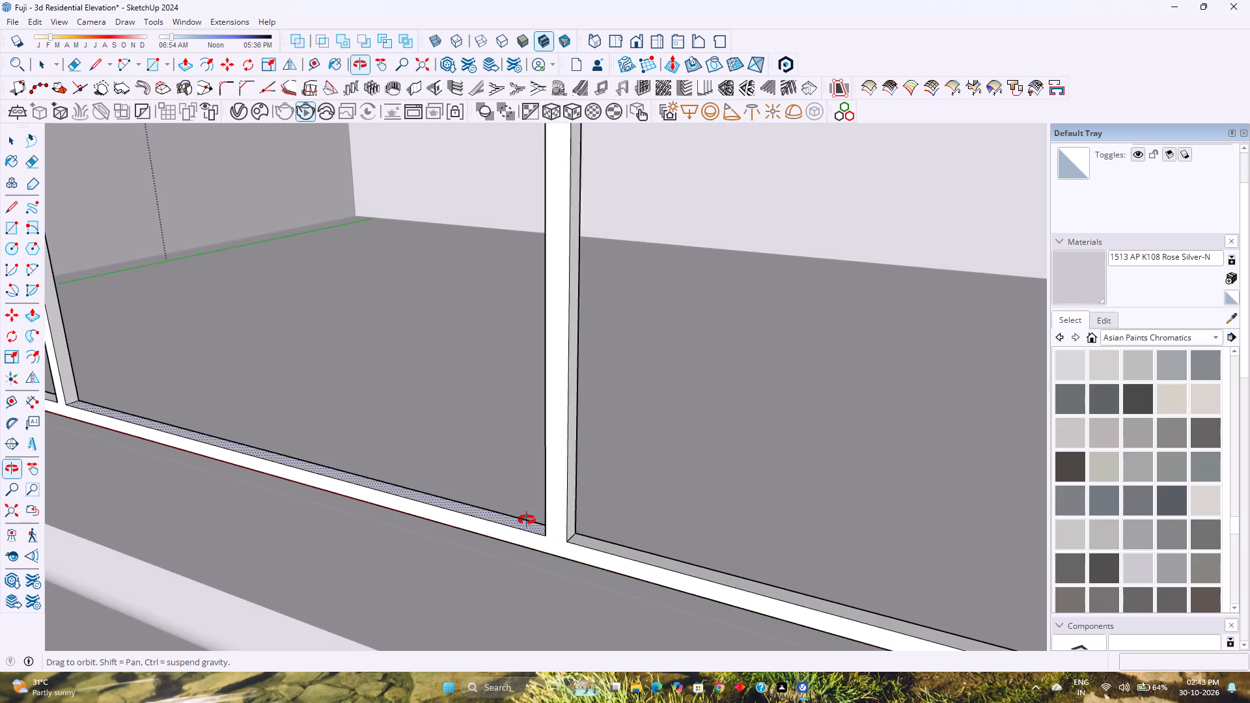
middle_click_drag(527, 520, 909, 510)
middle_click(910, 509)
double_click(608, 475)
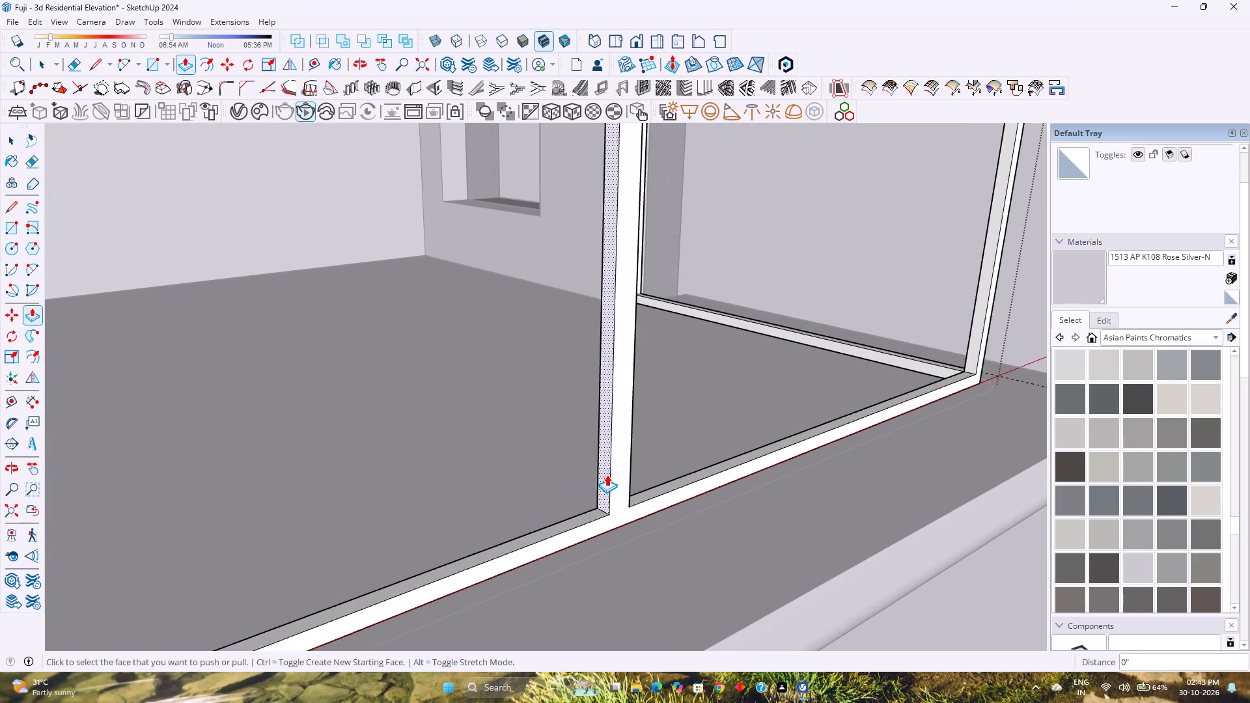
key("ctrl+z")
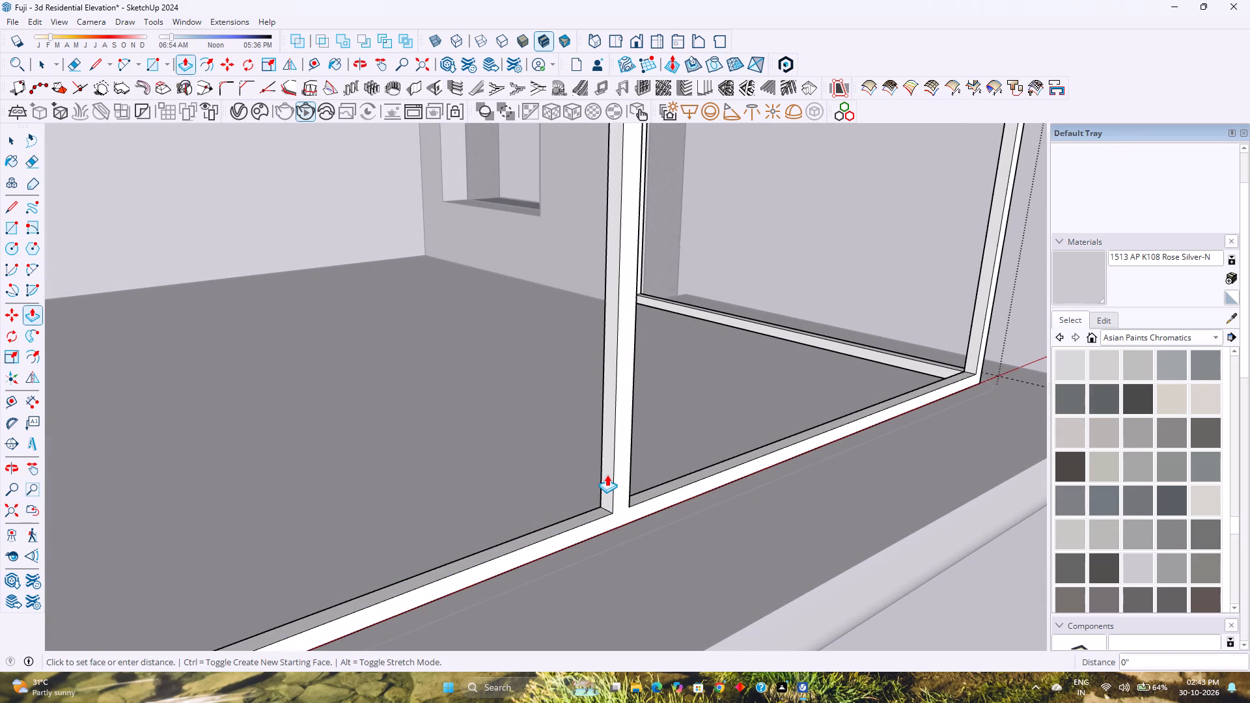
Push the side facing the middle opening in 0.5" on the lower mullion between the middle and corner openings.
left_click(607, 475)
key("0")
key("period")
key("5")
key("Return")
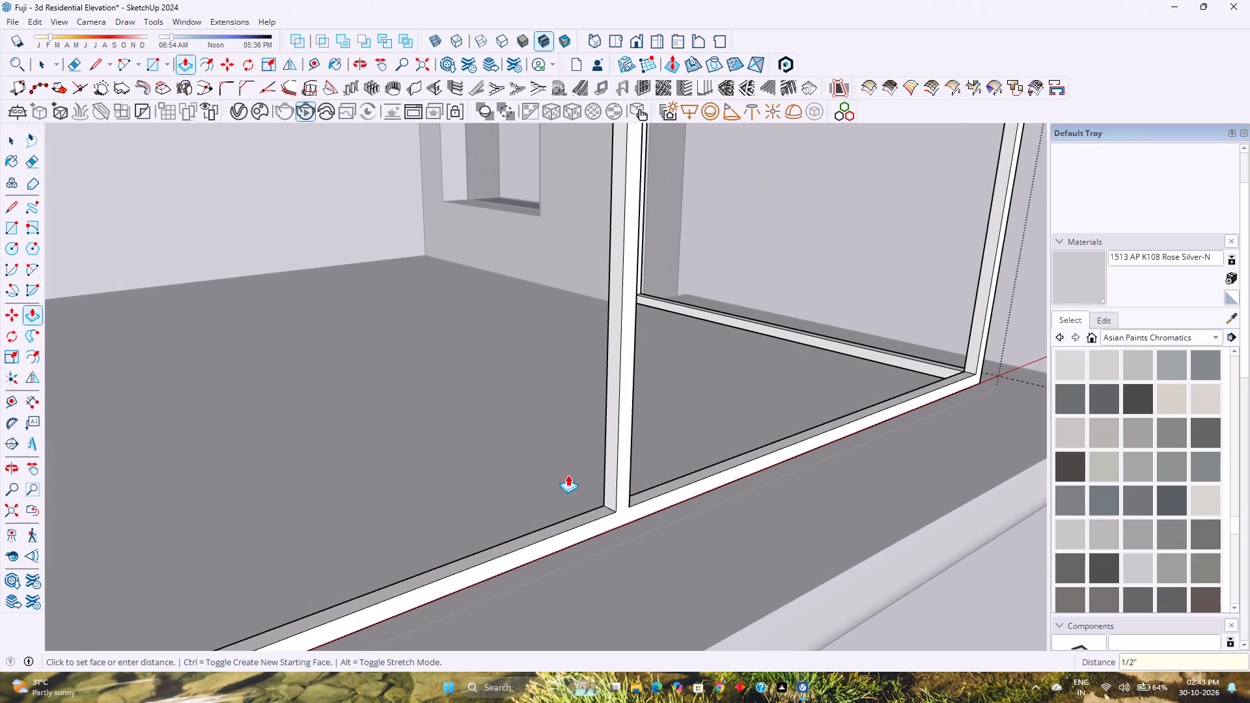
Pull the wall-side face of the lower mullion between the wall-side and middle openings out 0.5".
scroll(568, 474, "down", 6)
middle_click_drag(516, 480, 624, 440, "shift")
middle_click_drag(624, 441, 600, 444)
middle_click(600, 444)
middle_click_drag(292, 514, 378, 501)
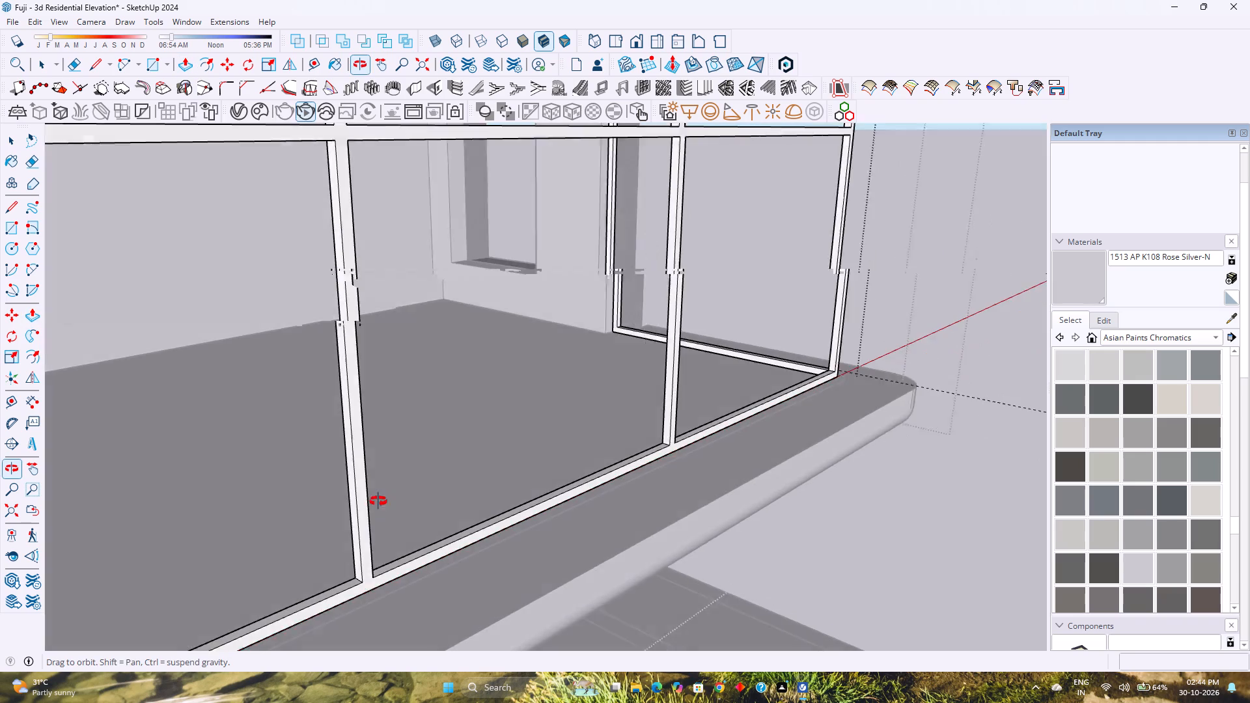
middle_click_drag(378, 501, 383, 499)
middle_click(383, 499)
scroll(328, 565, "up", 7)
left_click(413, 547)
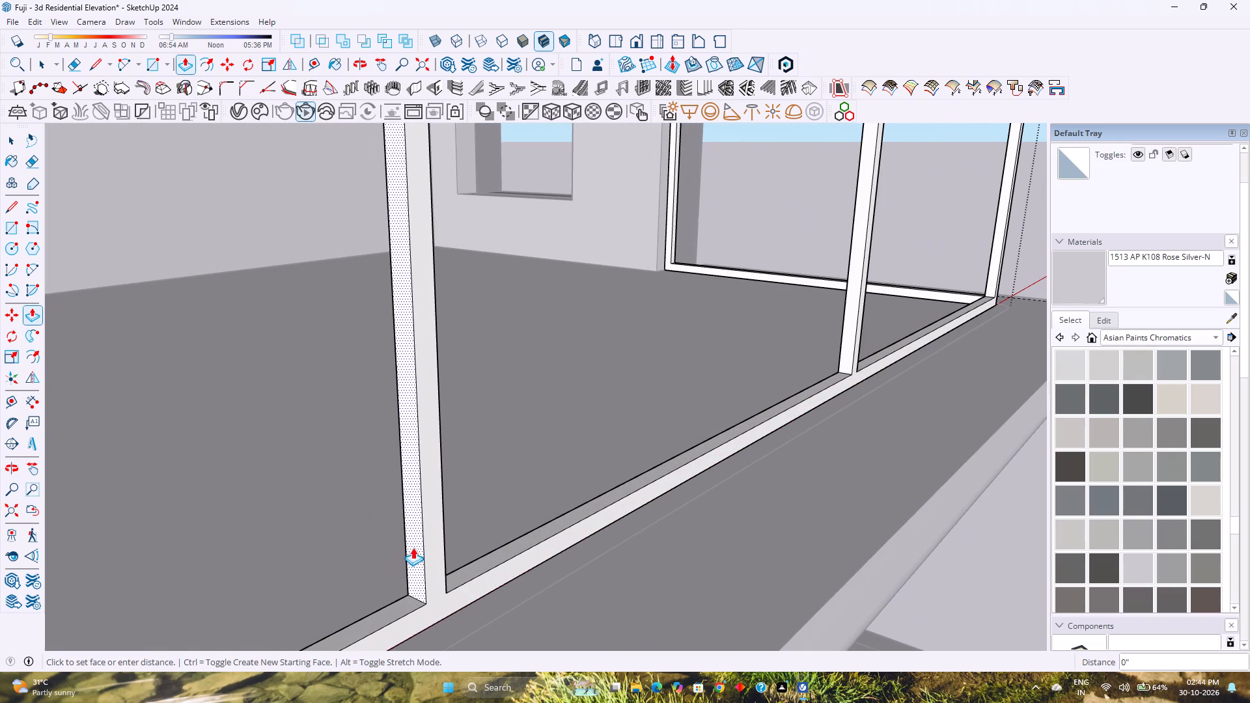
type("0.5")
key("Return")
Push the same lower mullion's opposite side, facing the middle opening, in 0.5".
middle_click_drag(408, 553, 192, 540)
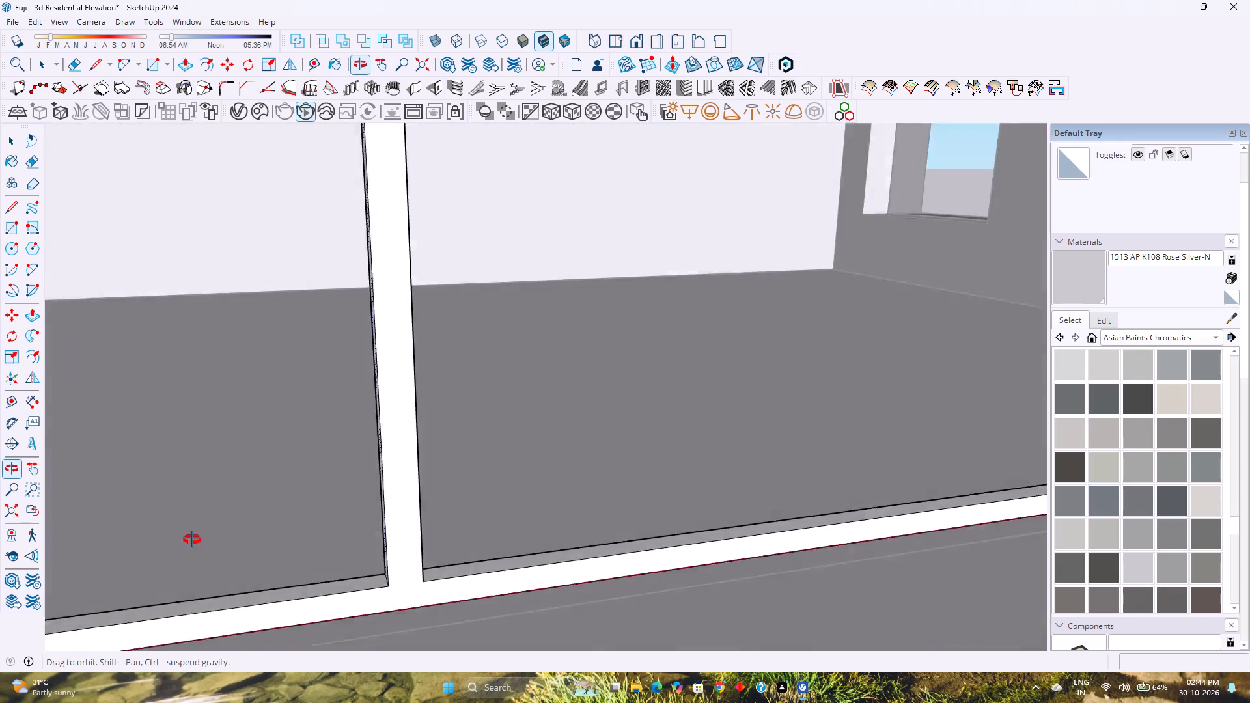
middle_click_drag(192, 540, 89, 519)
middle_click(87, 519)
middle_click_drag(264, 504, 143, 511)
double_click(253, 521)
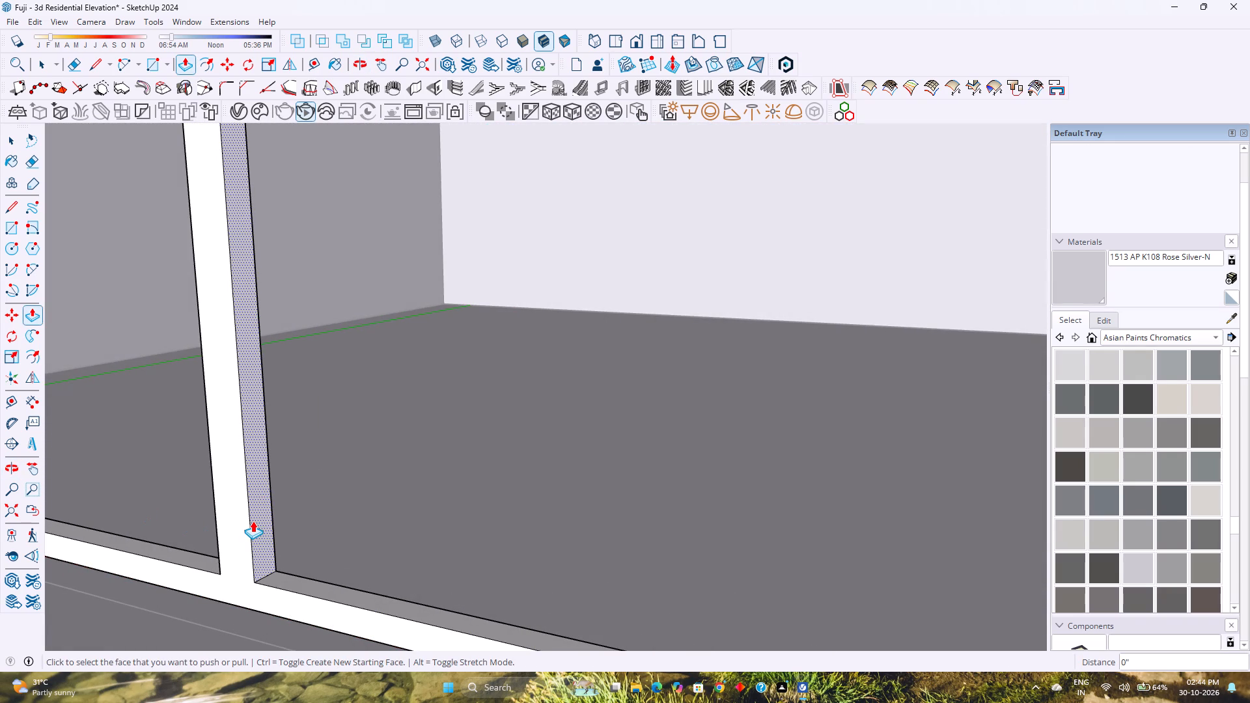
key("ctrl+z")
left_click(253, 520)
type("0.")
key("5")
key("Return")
Measure the bottom edge widths of the long face's three lower openings without placing dimensions.
scroll(247, 513, "down", 13)
middle_click_drag(251, 511, 265, 509)
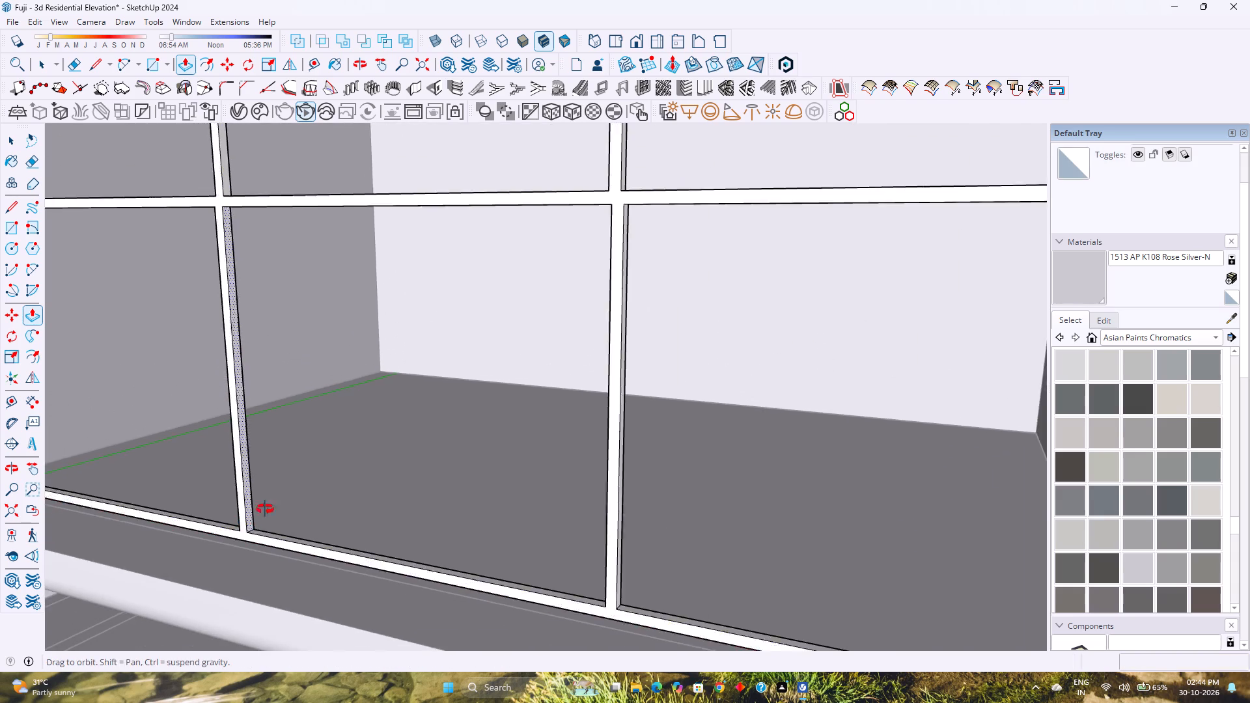
middle_click_drag(265, 509, 310, 501)
scroll(319, 495, "down", 4)
middle_click_drag(318, 495, 396, 460)
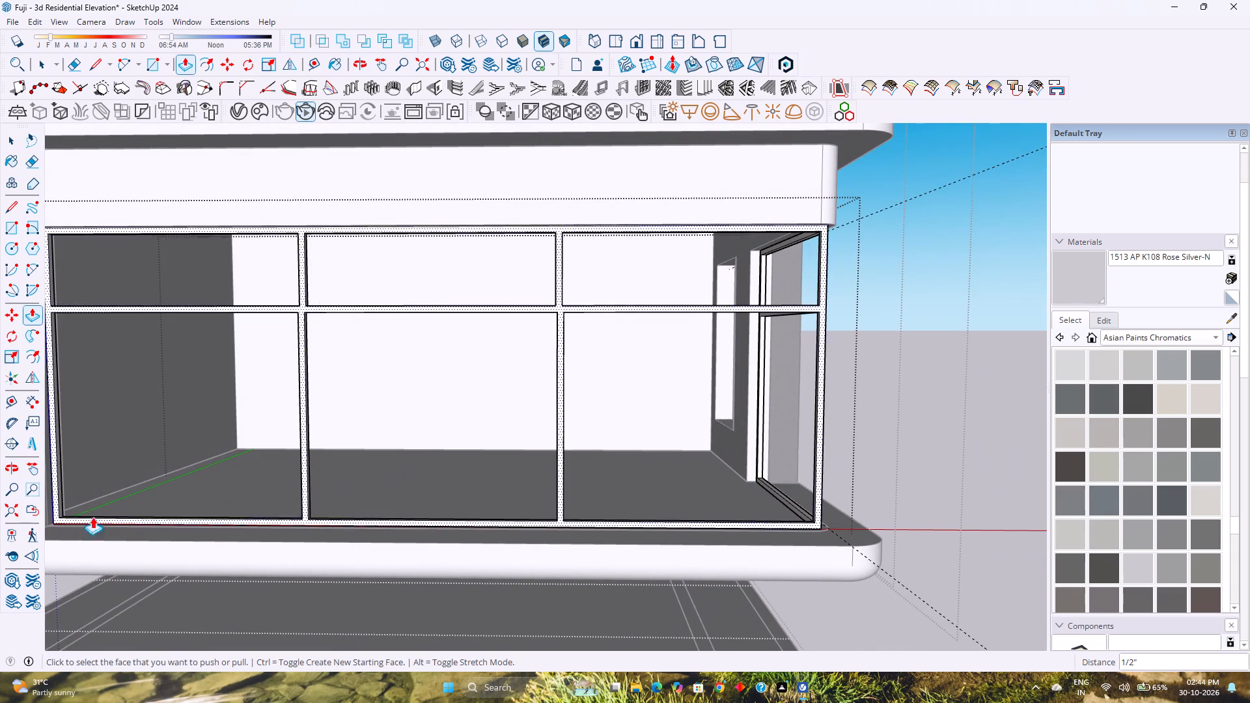
left_click(29, 409)
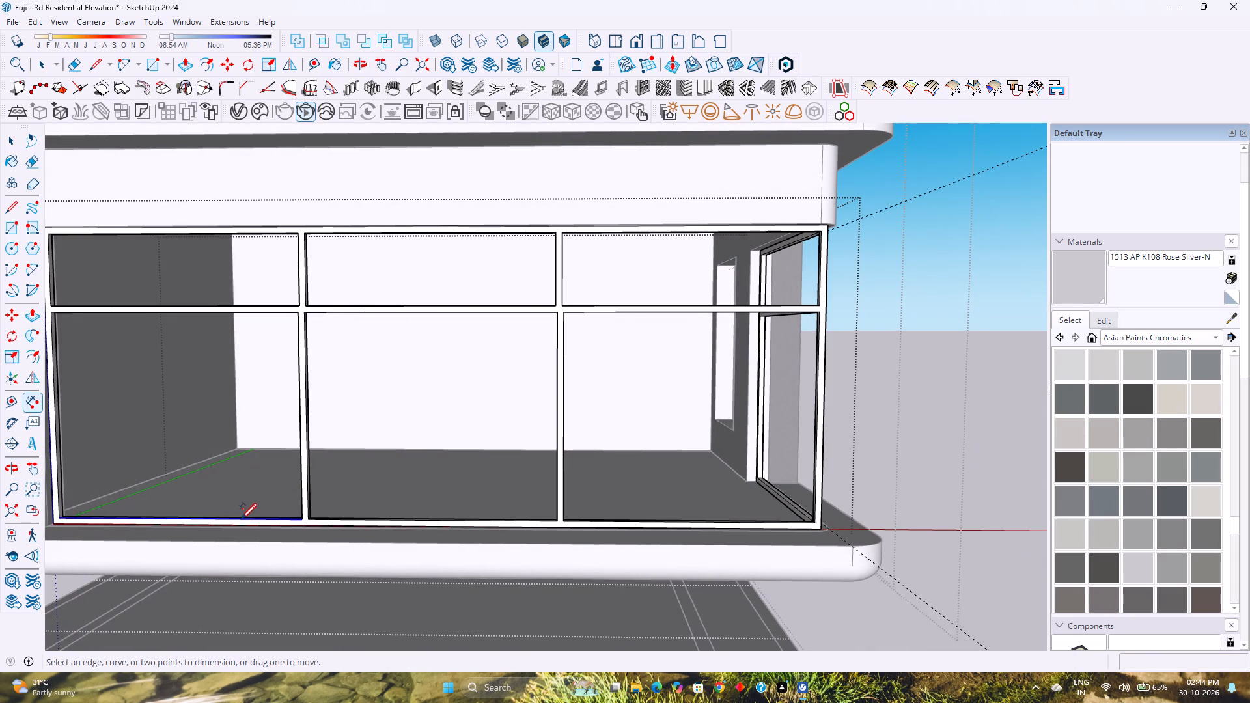
left_click(245, 518)
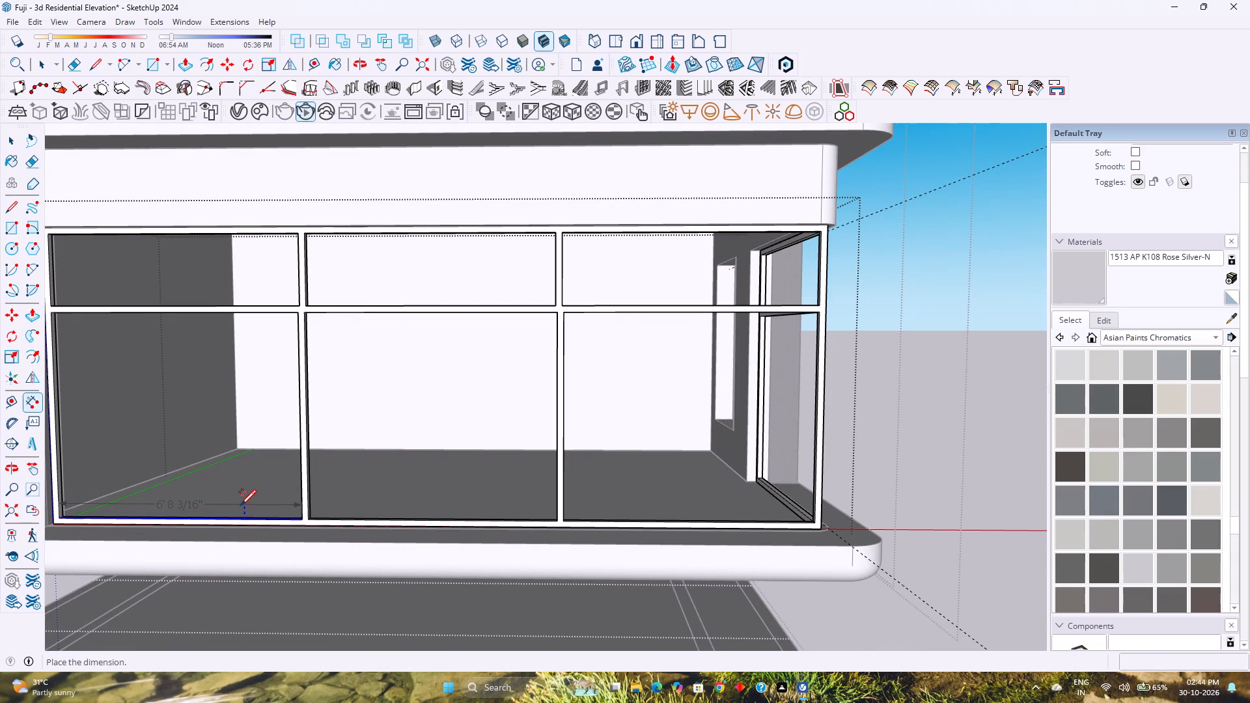
key("Escape")
left_click(327, 518)
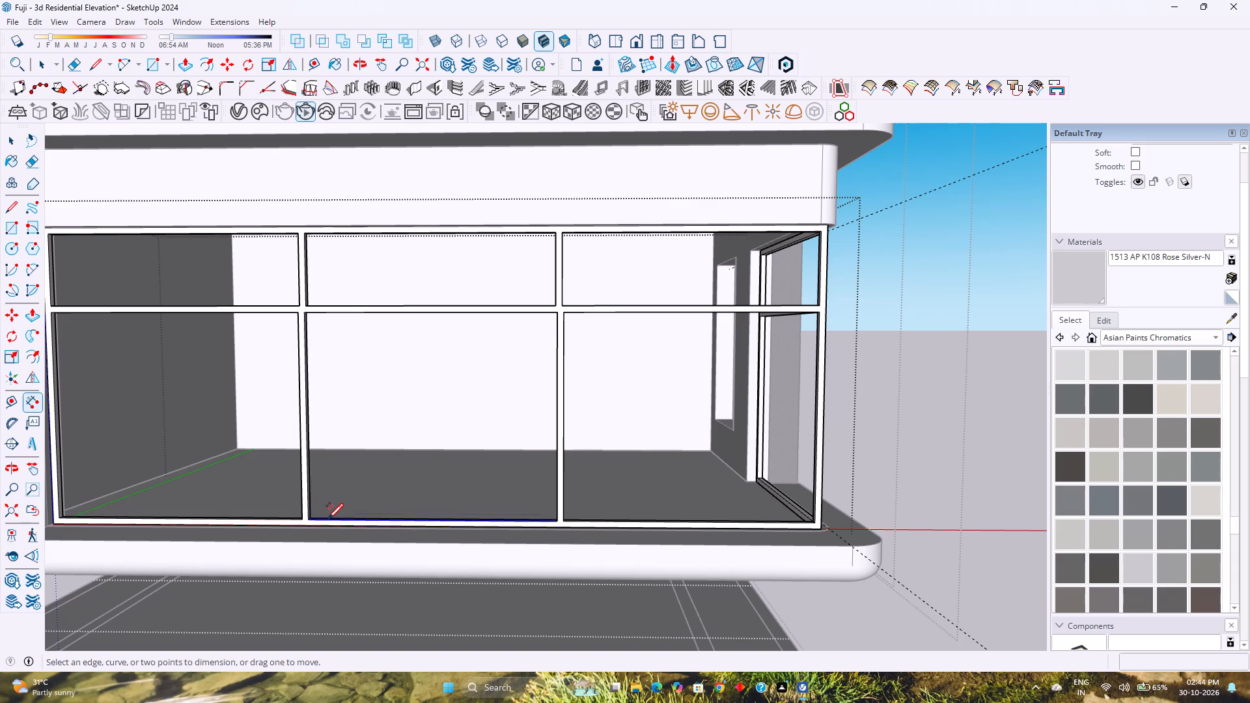
key("Escape")
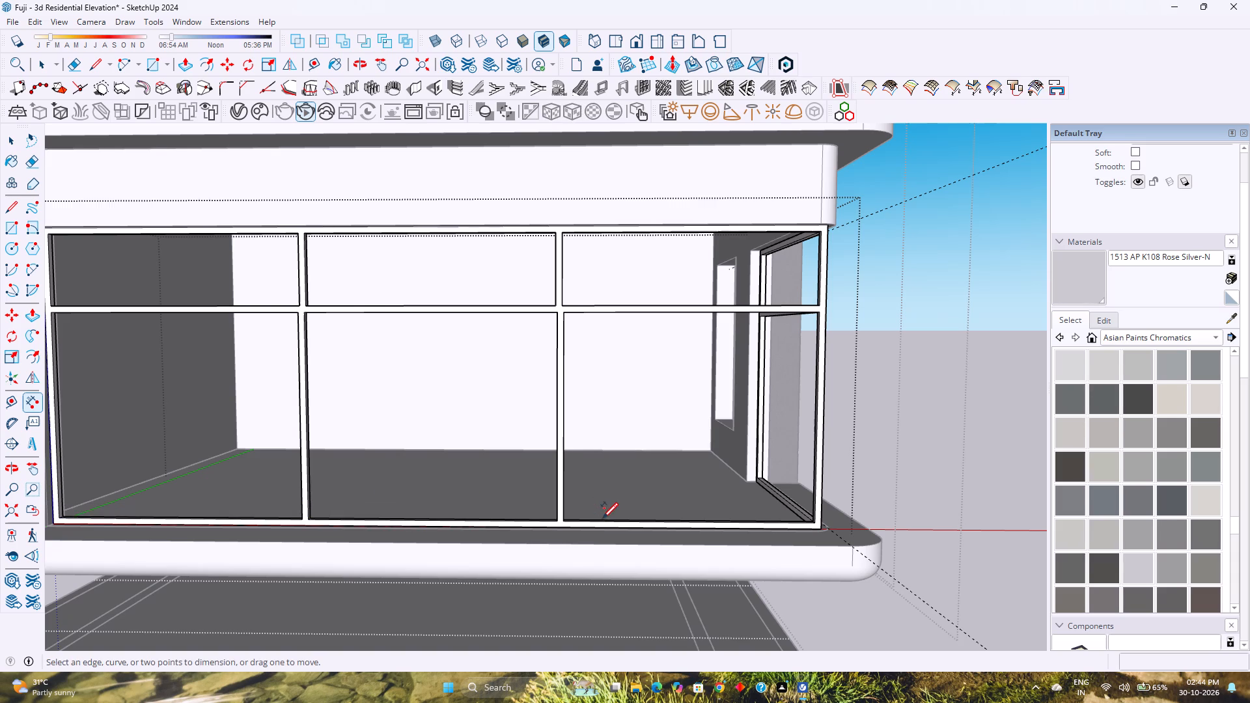
left_click(602, 521)
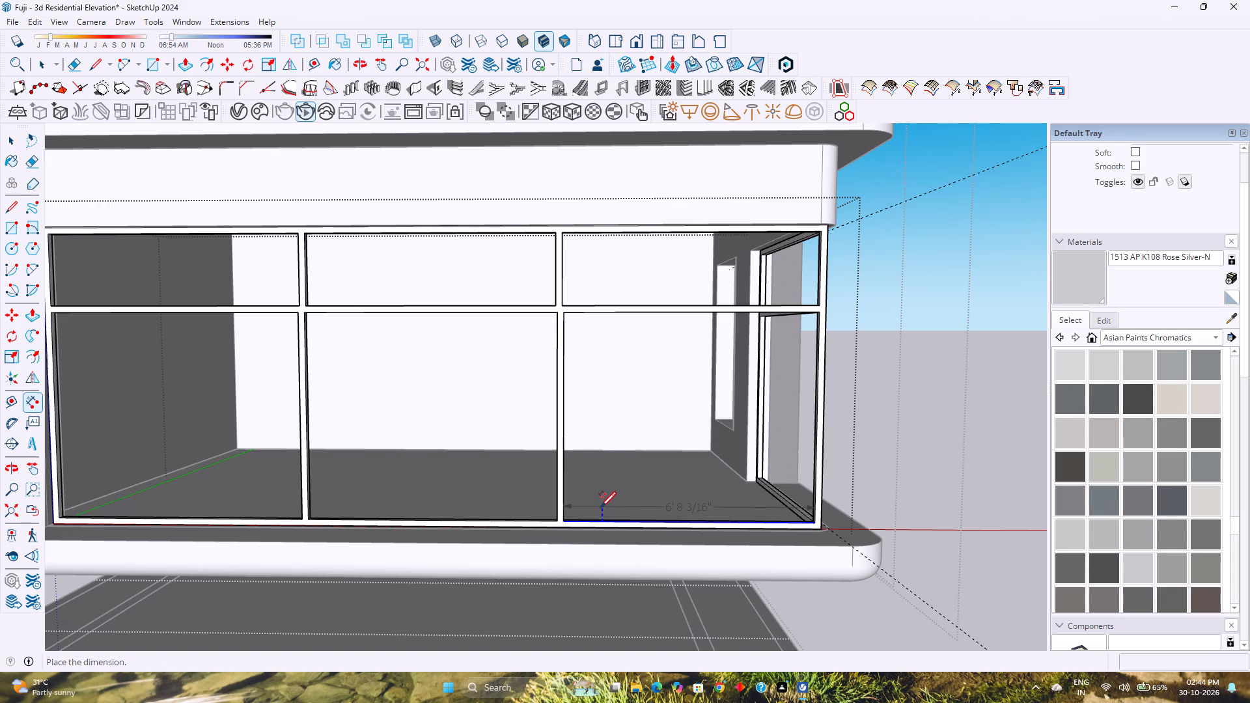
key("Escape")
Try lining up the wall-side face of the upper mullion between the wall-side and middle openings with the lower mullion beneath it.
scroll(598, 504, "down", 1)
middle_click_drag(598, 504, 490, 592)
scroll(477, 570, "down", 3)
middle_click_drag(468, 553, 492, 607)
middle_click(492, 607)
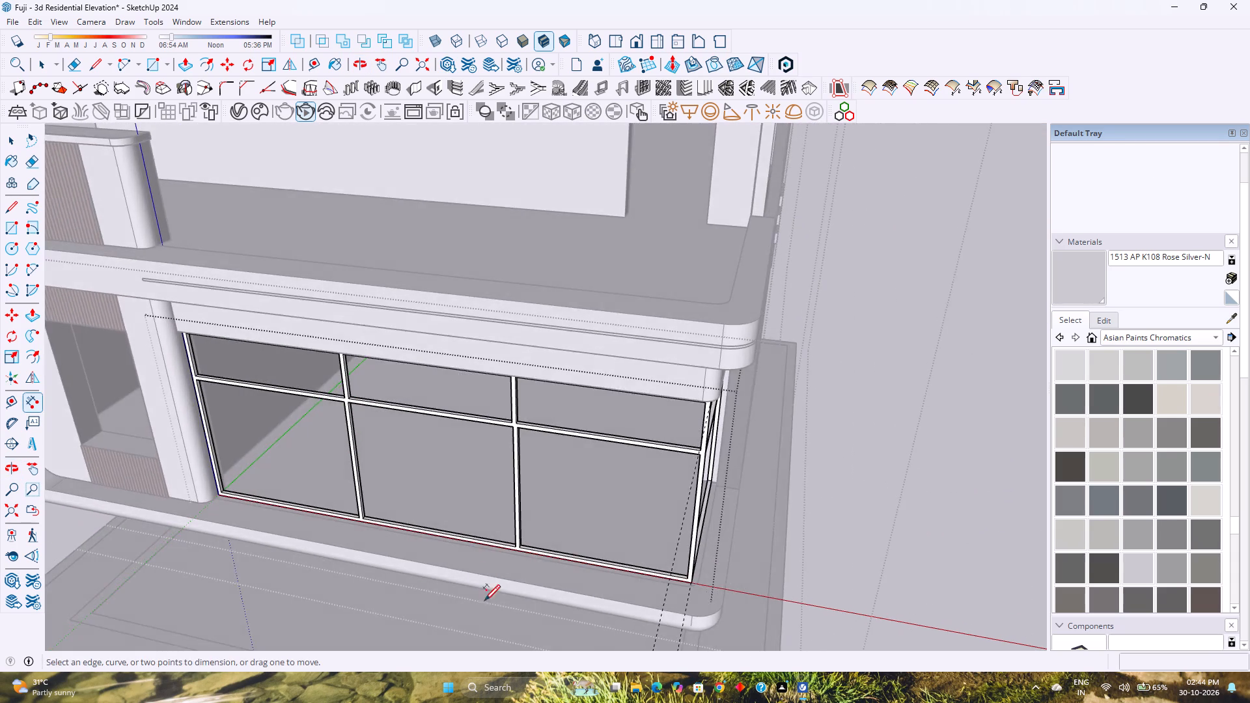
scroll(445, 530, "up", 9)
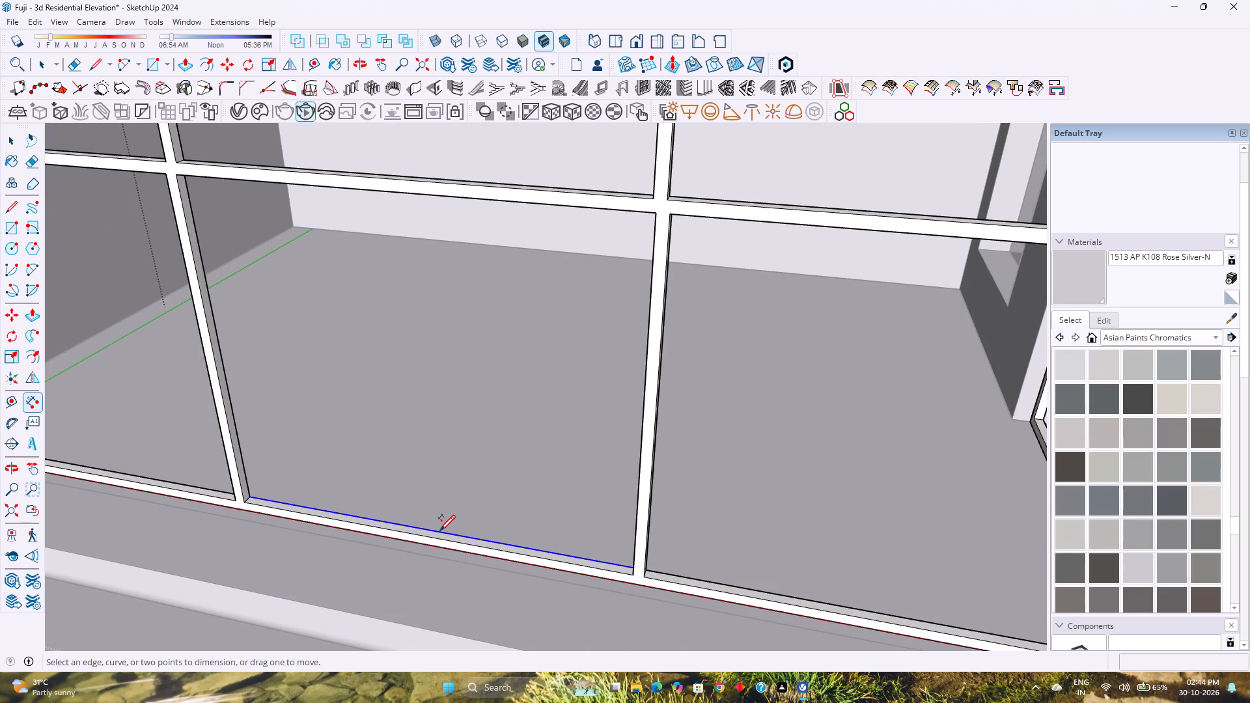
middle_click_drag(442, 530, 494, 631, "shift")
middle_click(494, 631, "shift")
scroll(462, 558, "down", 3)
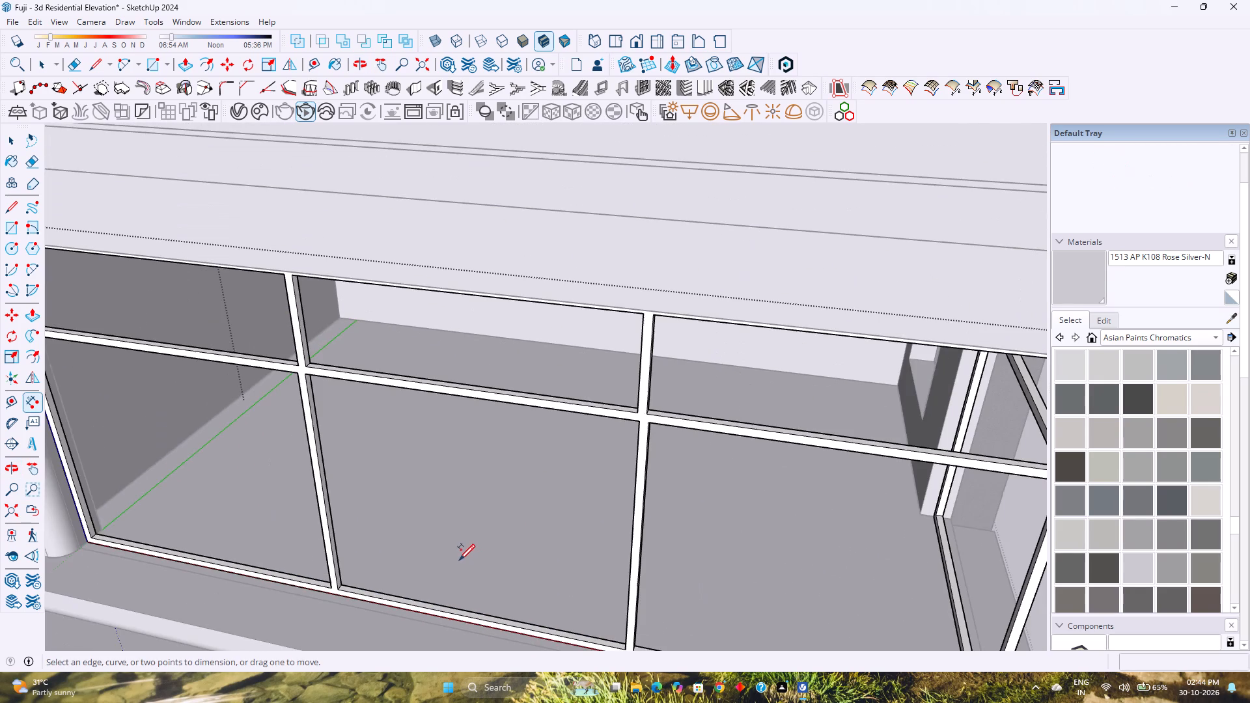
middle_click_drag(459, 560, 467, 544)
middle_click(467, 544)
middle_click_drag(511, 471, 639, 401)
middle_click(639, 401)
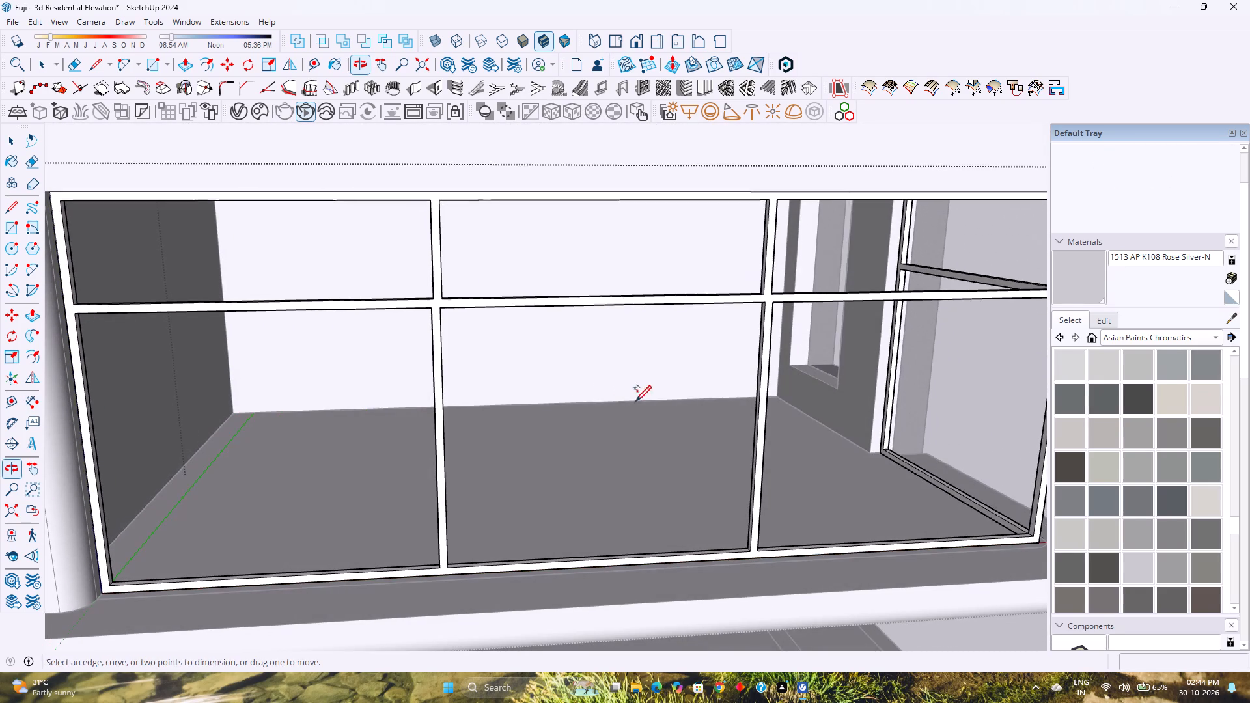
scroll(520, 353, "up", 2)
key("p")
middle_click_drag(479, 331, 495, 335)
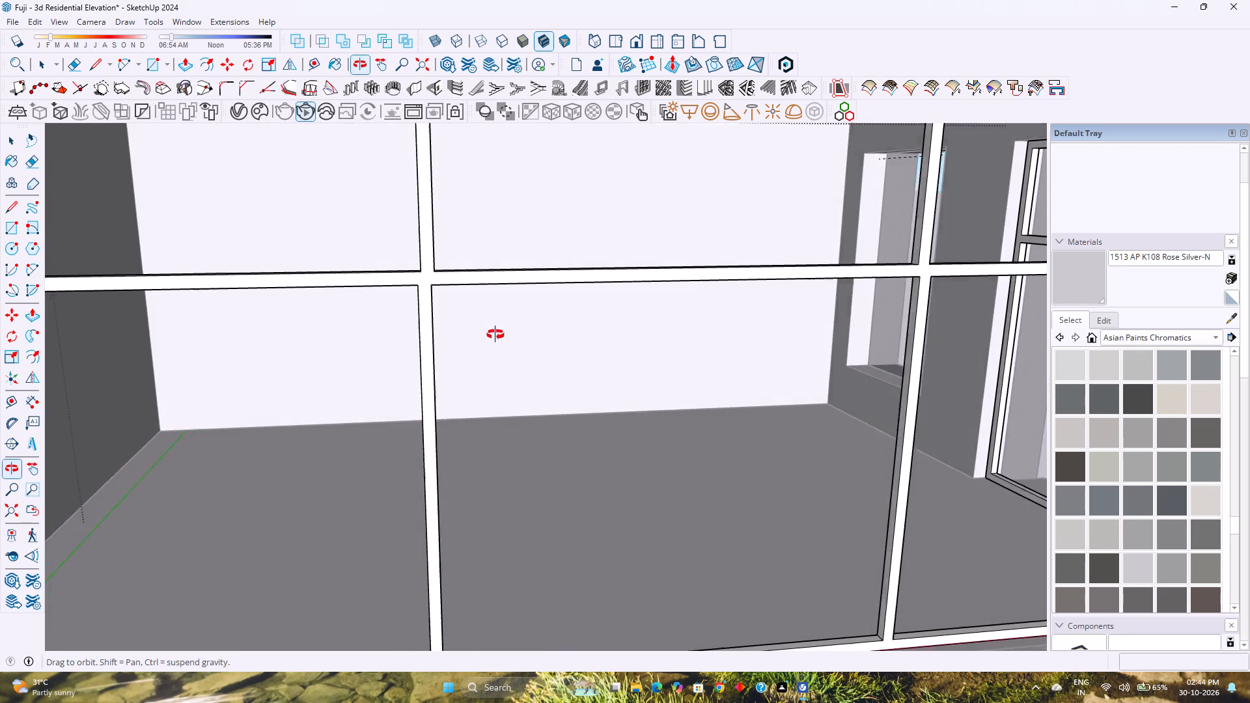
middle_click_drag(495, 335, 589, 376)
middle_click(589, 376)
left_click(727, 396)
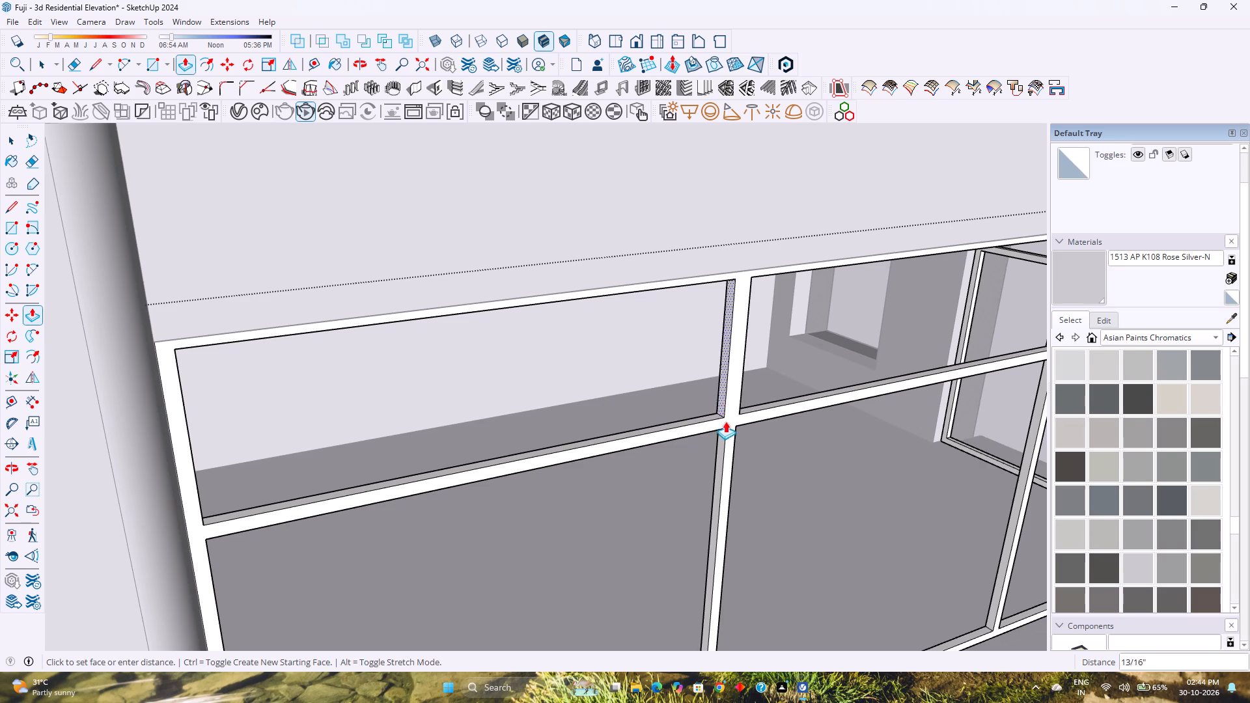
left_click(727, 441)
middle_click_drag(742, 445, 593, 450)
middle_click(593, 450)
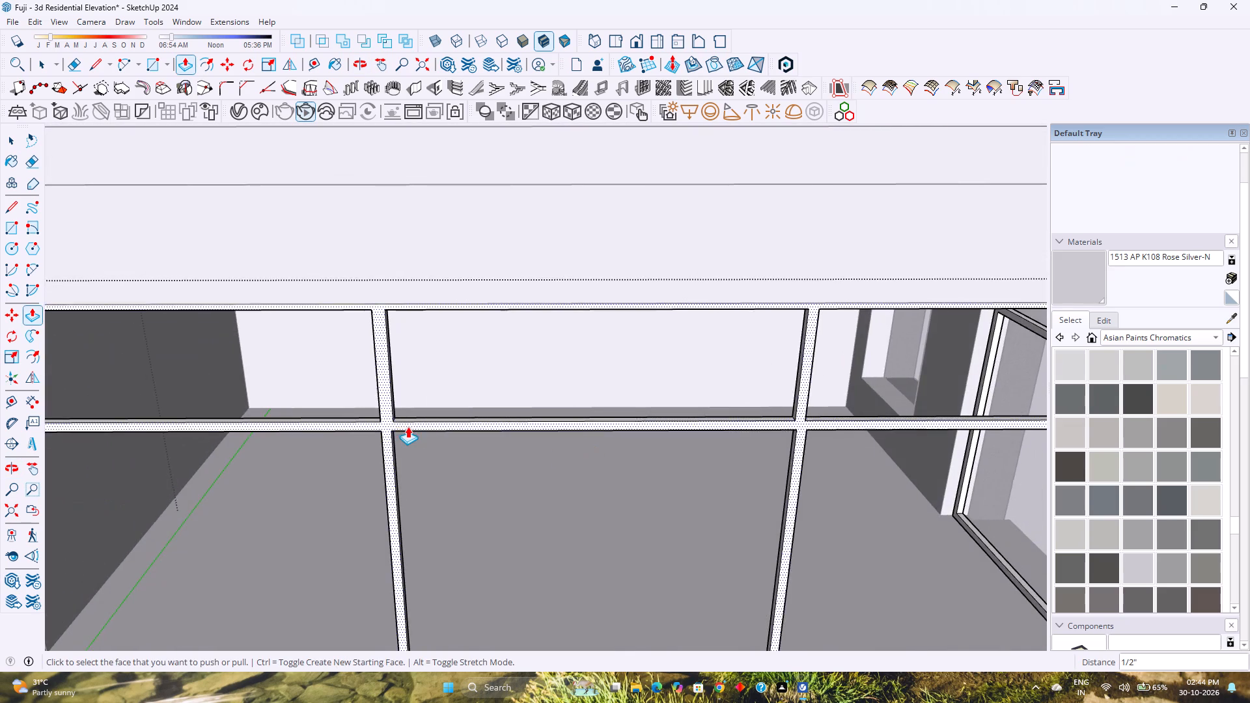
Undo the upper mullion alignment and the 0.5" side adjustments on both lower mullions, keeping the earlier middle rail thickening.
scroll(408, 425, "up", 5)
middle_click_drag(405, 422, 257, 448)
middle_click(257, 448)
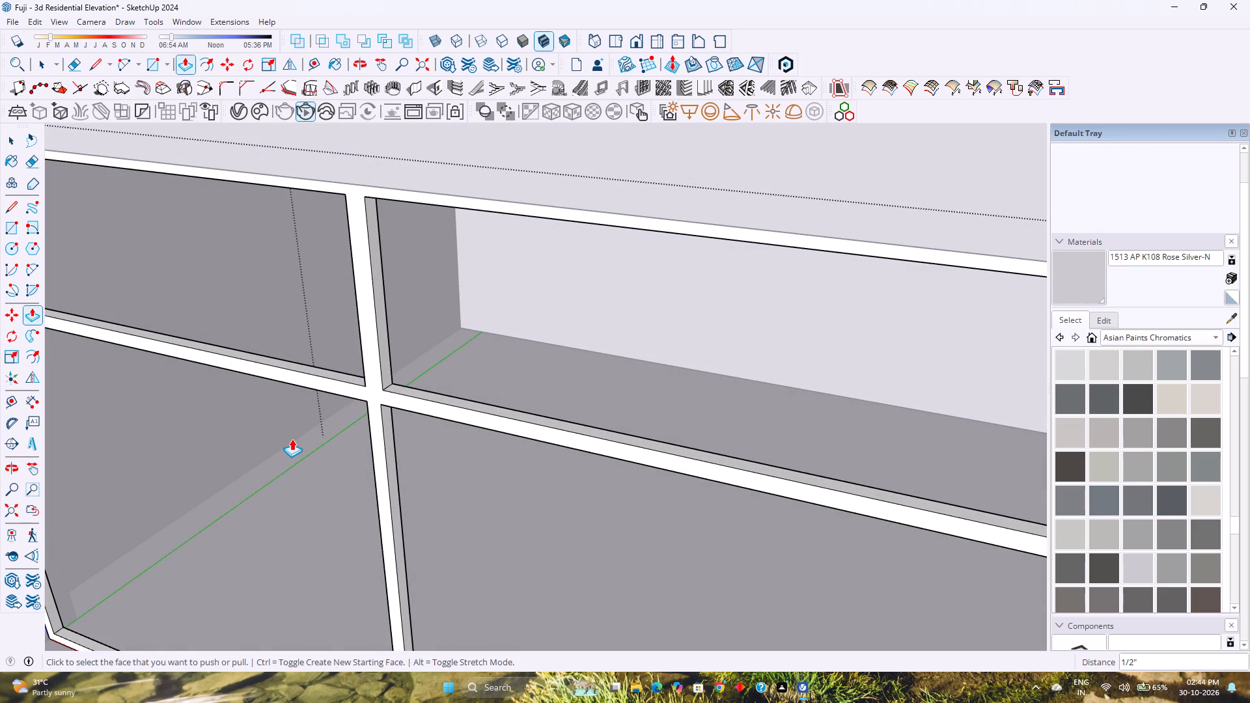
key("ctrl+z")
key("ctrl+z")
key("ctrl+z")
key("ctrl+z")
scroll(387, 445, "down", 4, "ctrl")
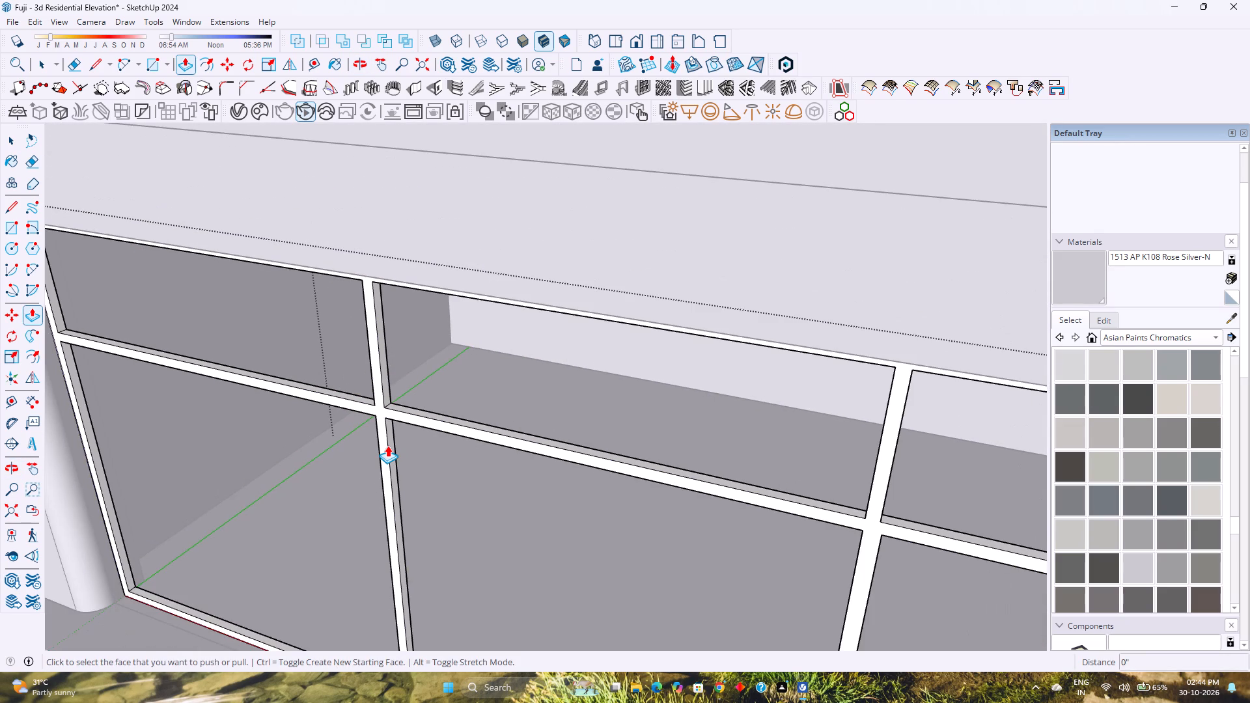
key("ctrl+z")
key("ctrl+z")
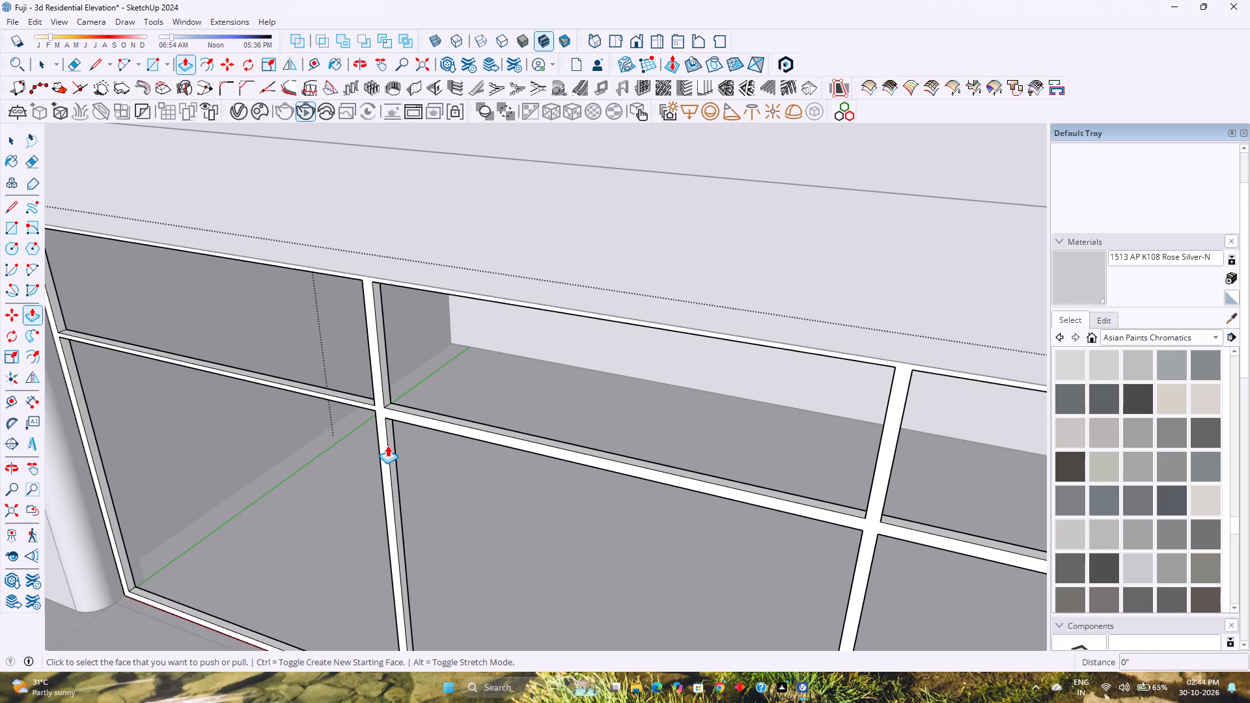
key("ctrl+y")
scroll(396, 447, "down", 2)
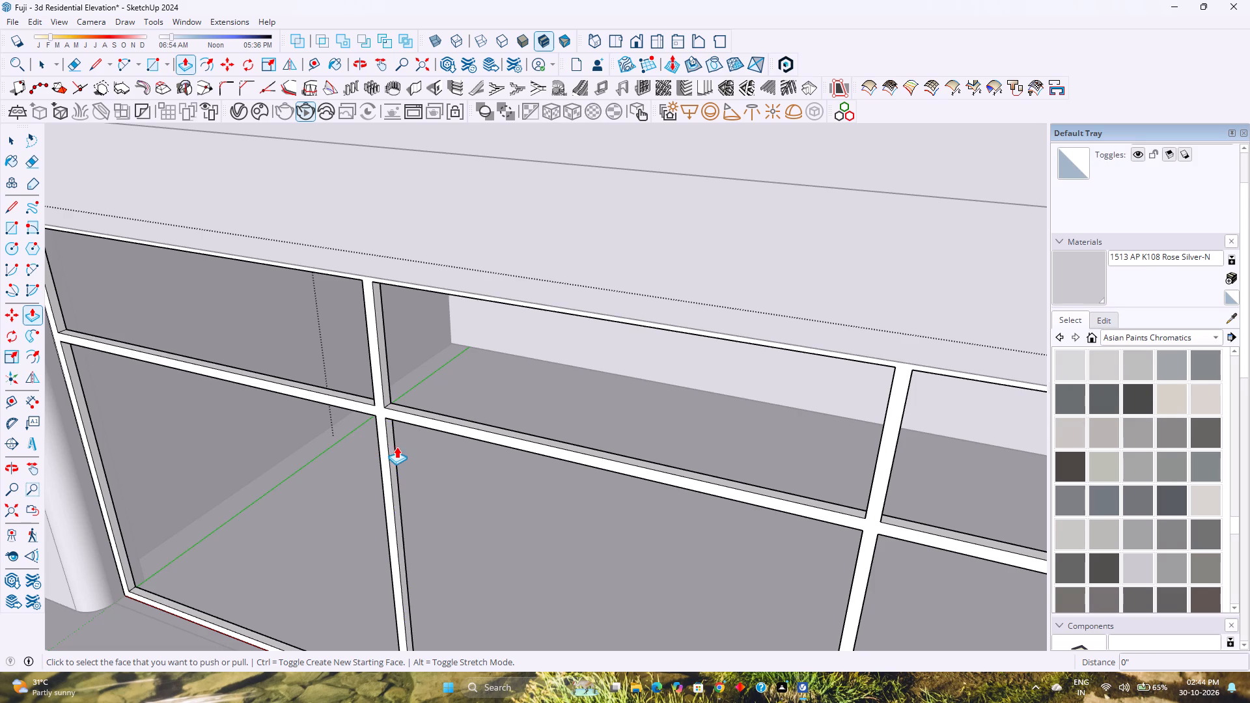
Pull the corner-opening side of the lower mullion between the middle and corner openings out 0.25".
scroll(396, 447, "down", 1)
middle_click_drag(400, 453, 323, 355, "shift")
middle_click(322, 355, "shift")
scroll(587, 540, "up", 3)
middle_click_drag(587, 553, 521, 488)
middle_click(521, 488)
scroll(566, 573, "up", 1)
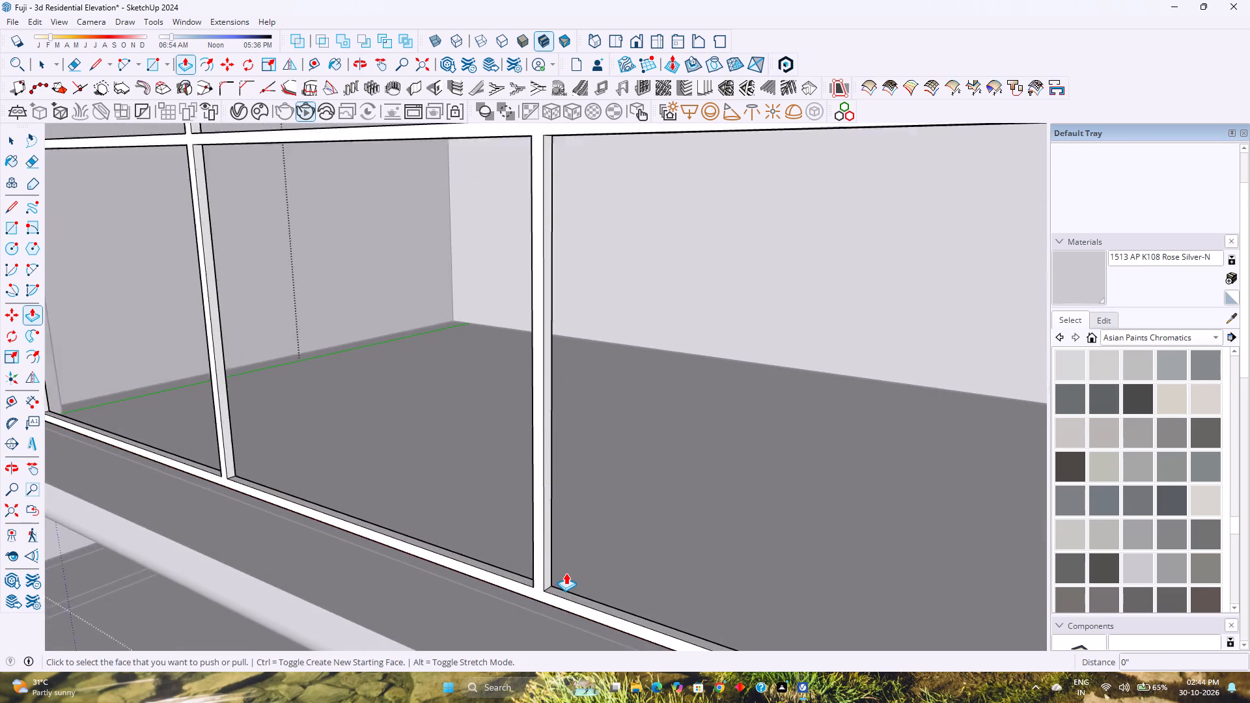
scroll(566, 573, "up", 2)
left_click(549, 568)
type("0.2")
key("5")
key("Return")
Push that mullion's opposite side, facing the middle opening, in 0.25".
middle_click_drag(490, 576, 825, 557)
middle_click(842, 555)
scroll(598, 558, "up", 2)
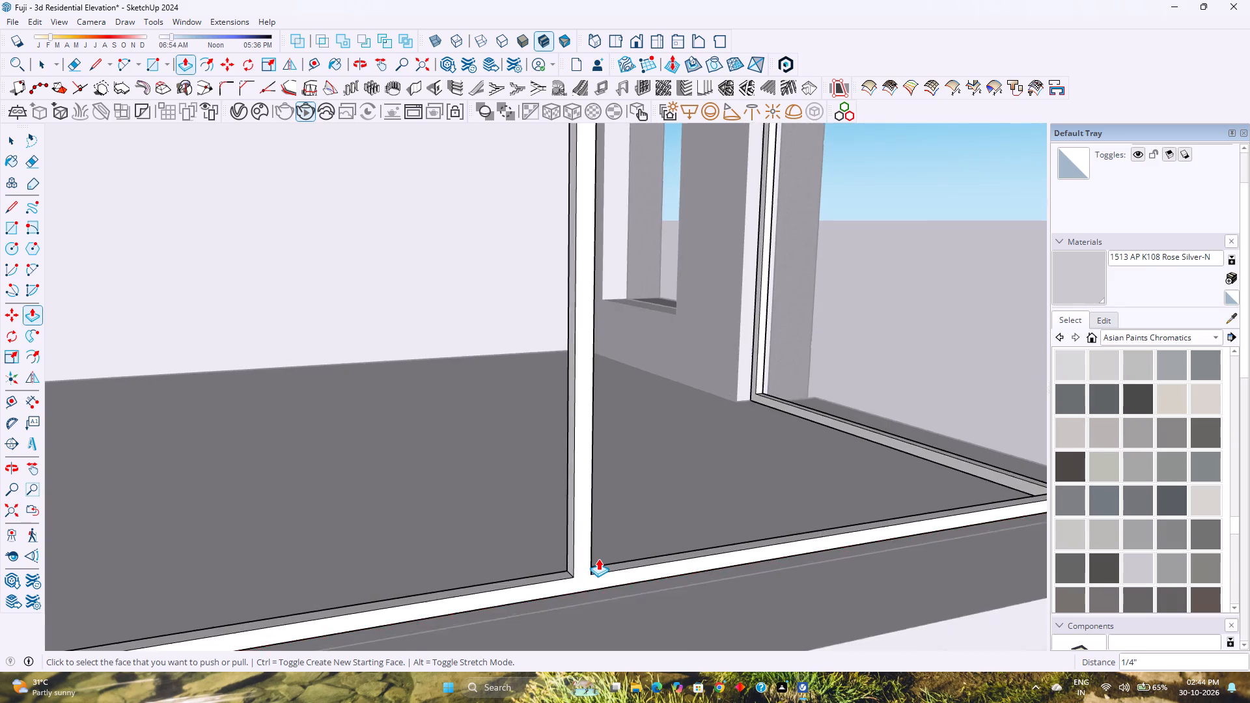
scroll(598, 558, "up", 9)
left_click(543, 565)
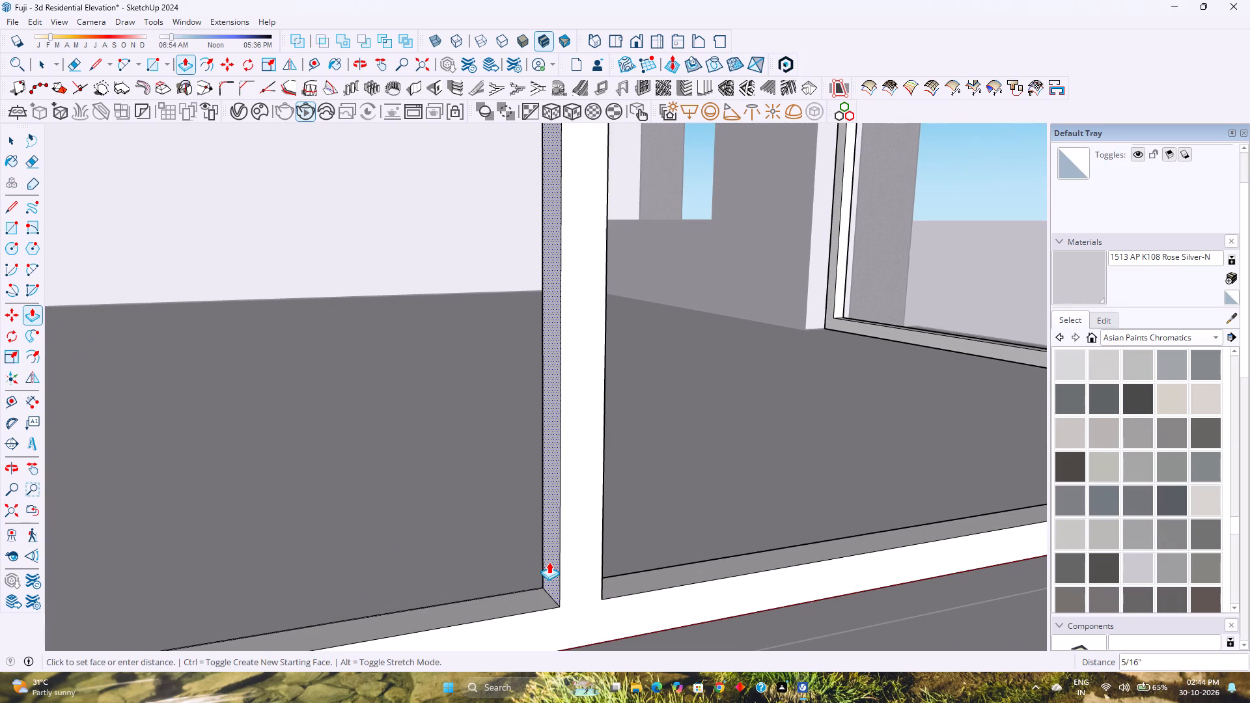
key("0")
type(".25")
key("Return")
Push the middle-opening side of the lower mullion between the wall-side and middle openings in 0.25".
scroll(554, 553, "down", 2)
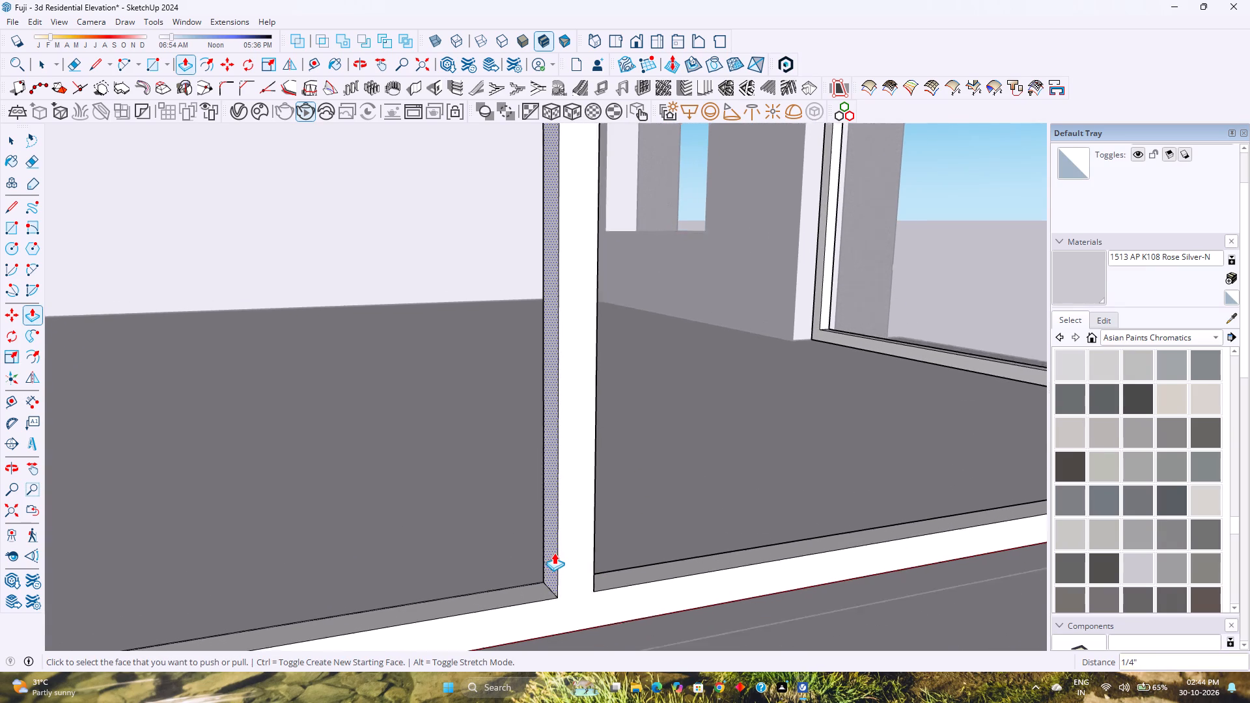
scroll(554, 553, "down", 6)
middle_click_drag(486, 551, 600, 503, "shift")
middle_click_drag(600, 503, 618, 497, "shift")
scroll(628, 492, "down", 7)
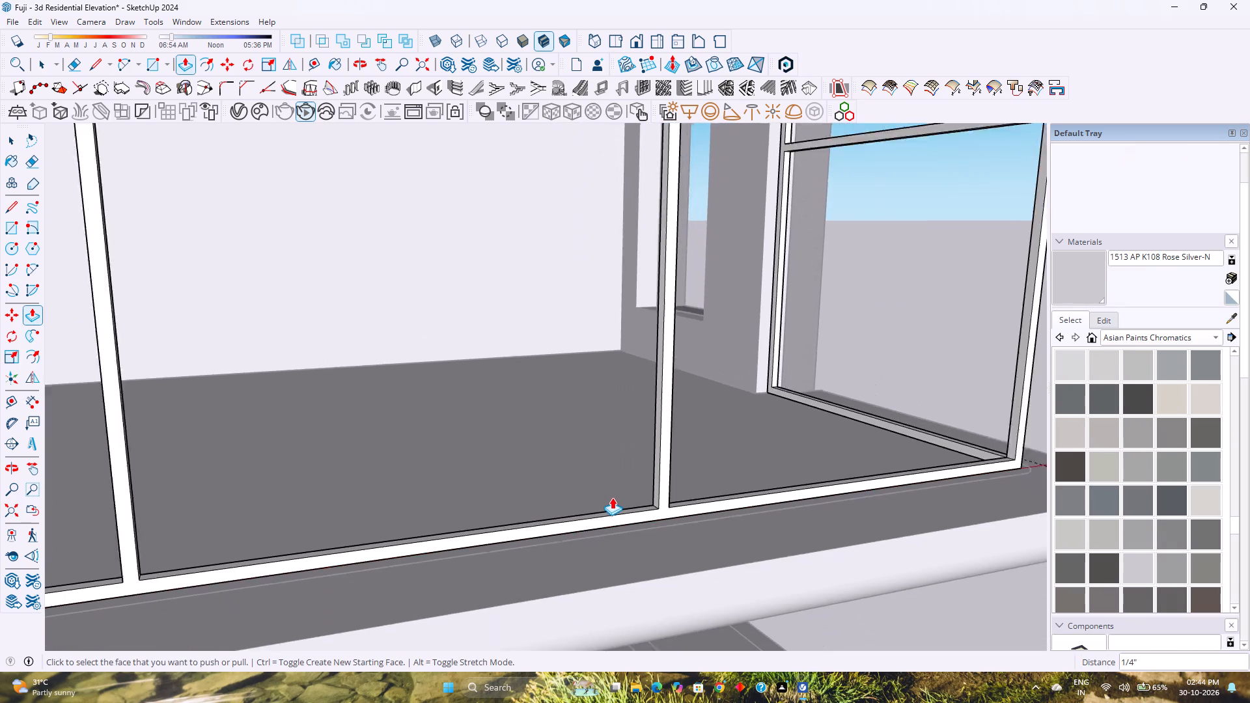
middle_click_drag(217, 536, 396, 521, "shift")
middle_click_drag(395, 525, 104, 555)
middle_click(104, 555)
scroll(343, 519, "up", 7)
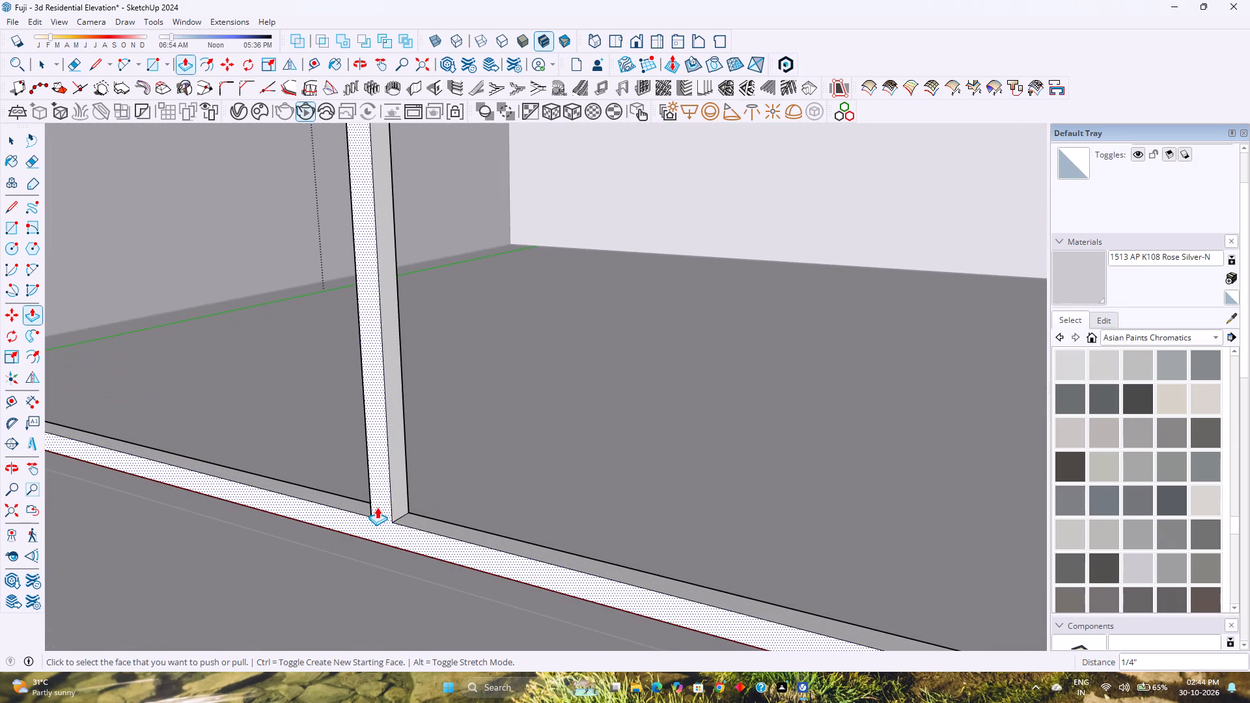
left_click(396, 506)
type("0.")
type("25")
key("Return")
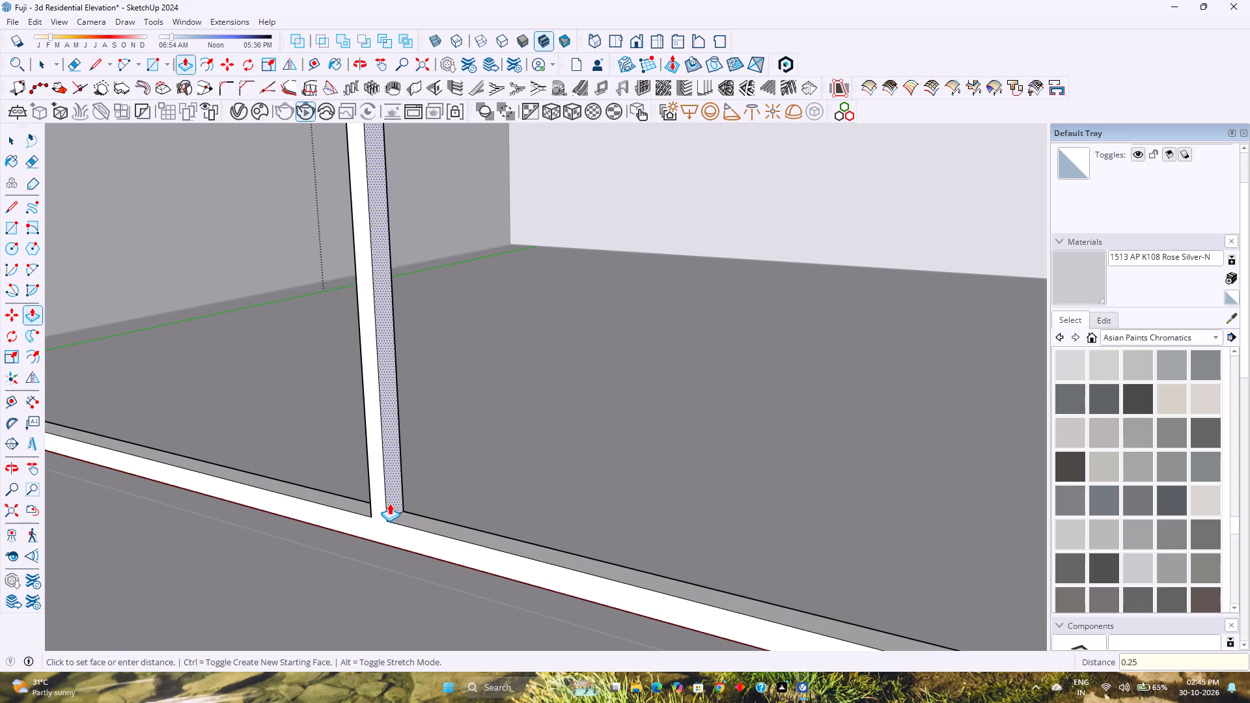
Pull that mullion's opposite side, facing the wall-side opening, out 0.25".
middle_click_drag(346, 508, 722, 521)
middle_click_drag(731, 519, 746, 516)
middle_click(760, 511)
left_click(430, 540)
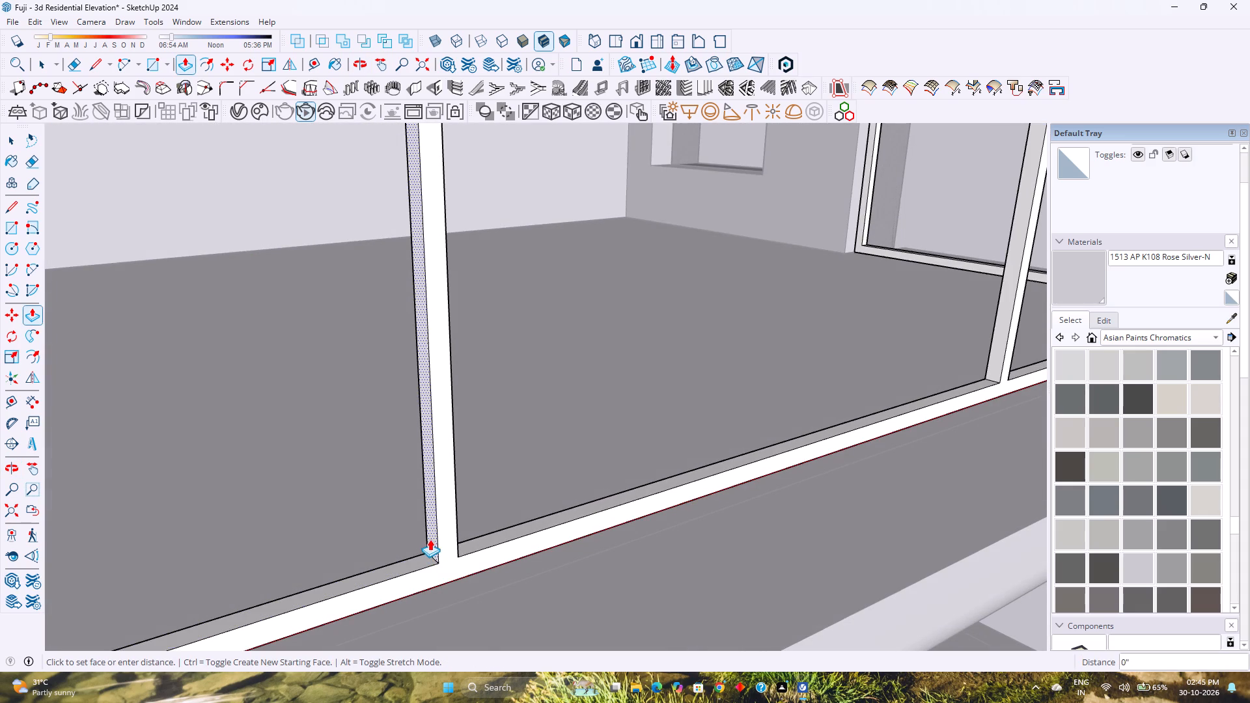
type("0.")
type("25")
key("Return")
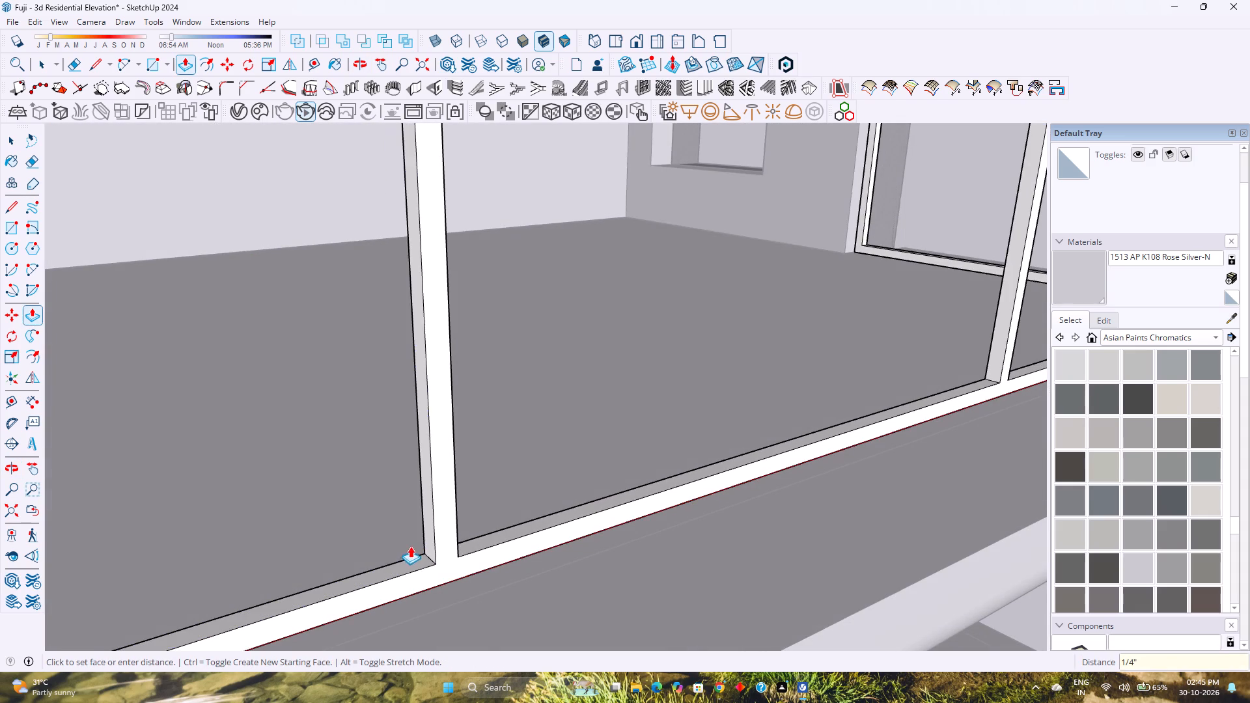
Measure the bottom-edge widths of the bay window's three front lower openings without placing dimensions.
scroll(410, 545, "down", 12)
middle_click_drag(452, 538, 294, 525)
scroll(376, 534, "down", 3)
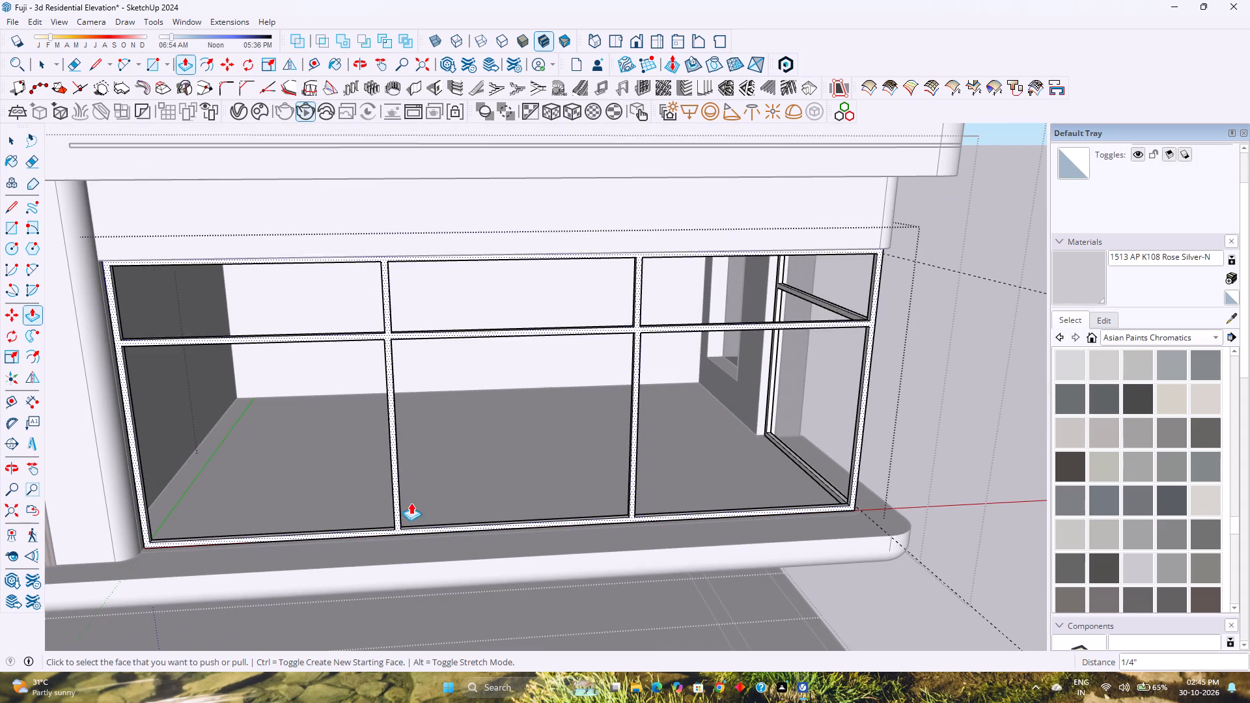
left_click(35, 394)
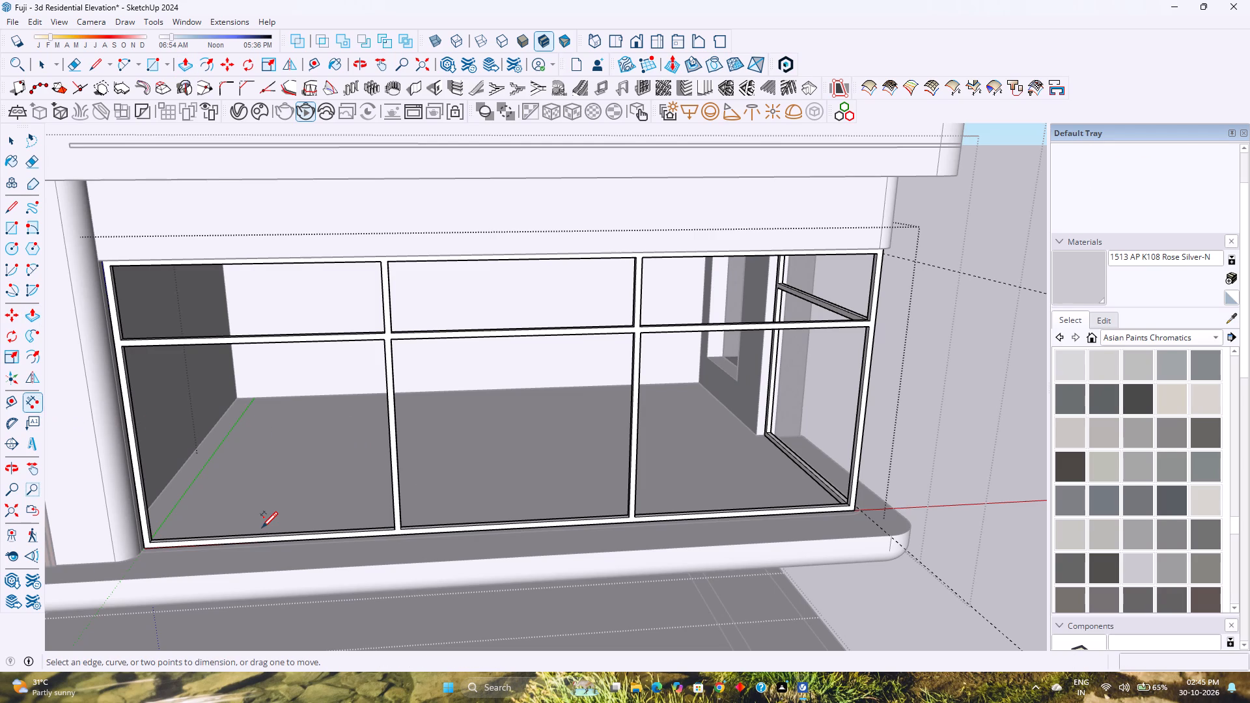
left_click(265, 533)
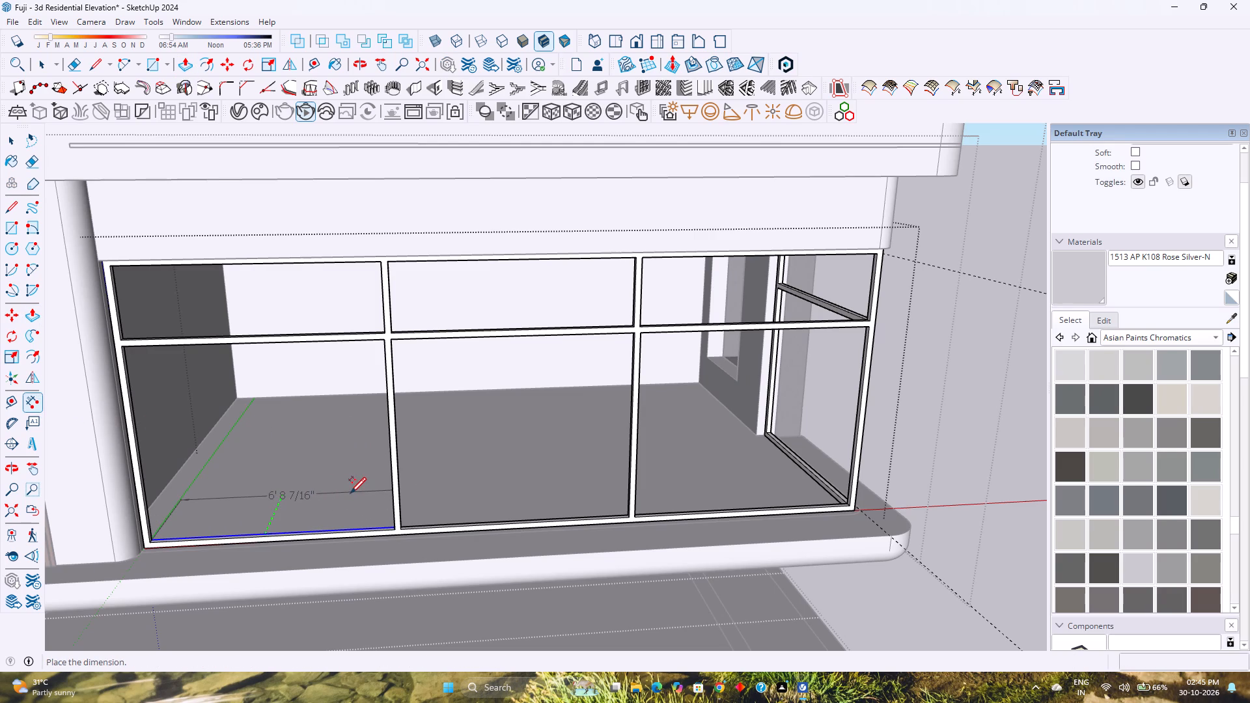
key("Escape")
left_click(441, 524)
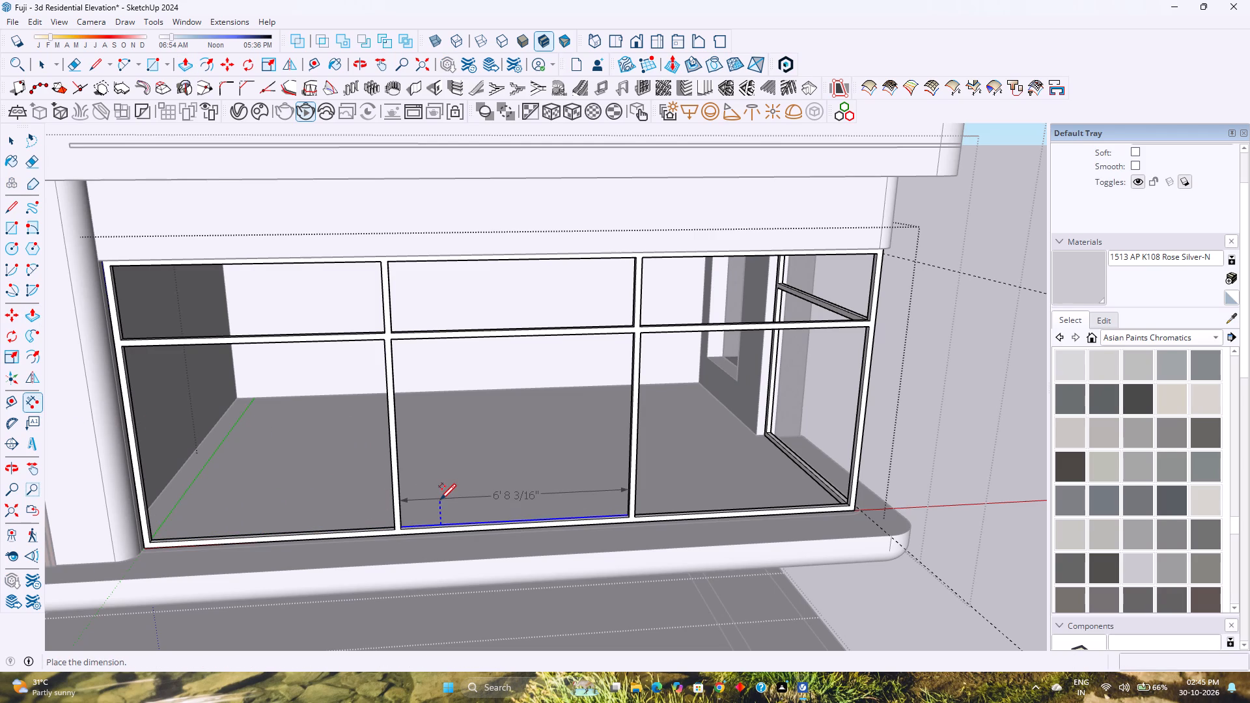
key("Escape")
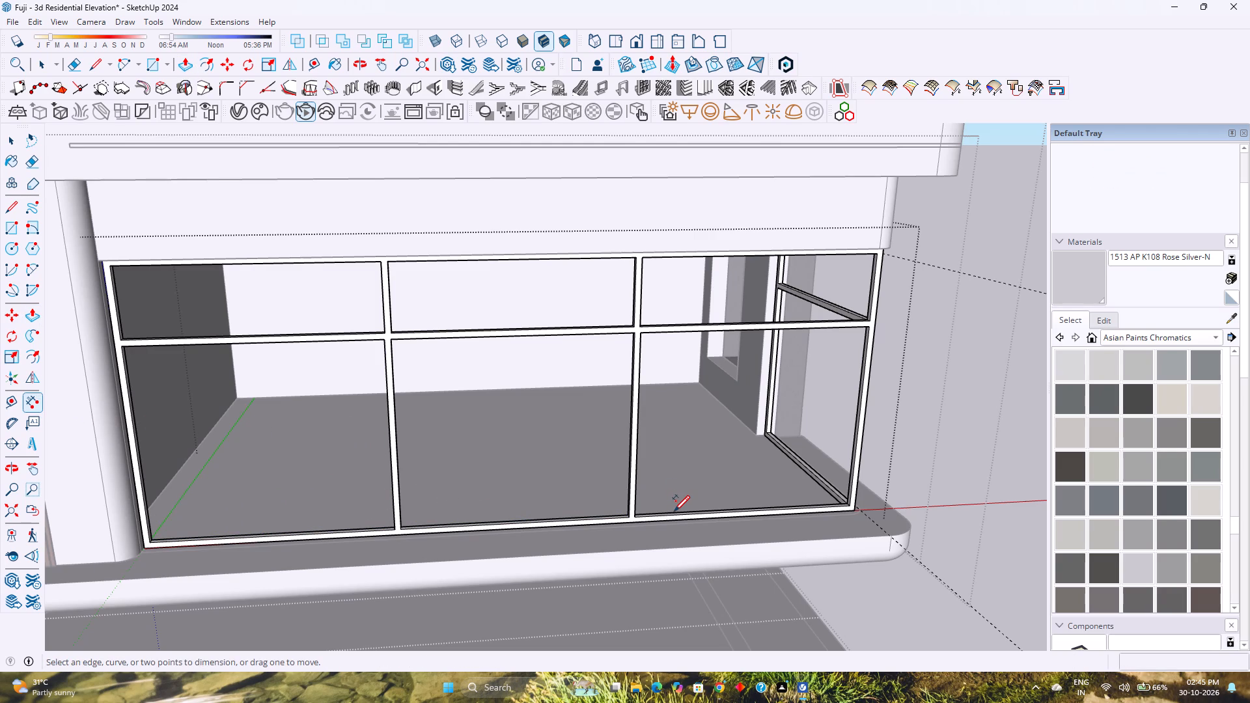
left_click(674, 510)
left_click(674, 512)
key("Escape")
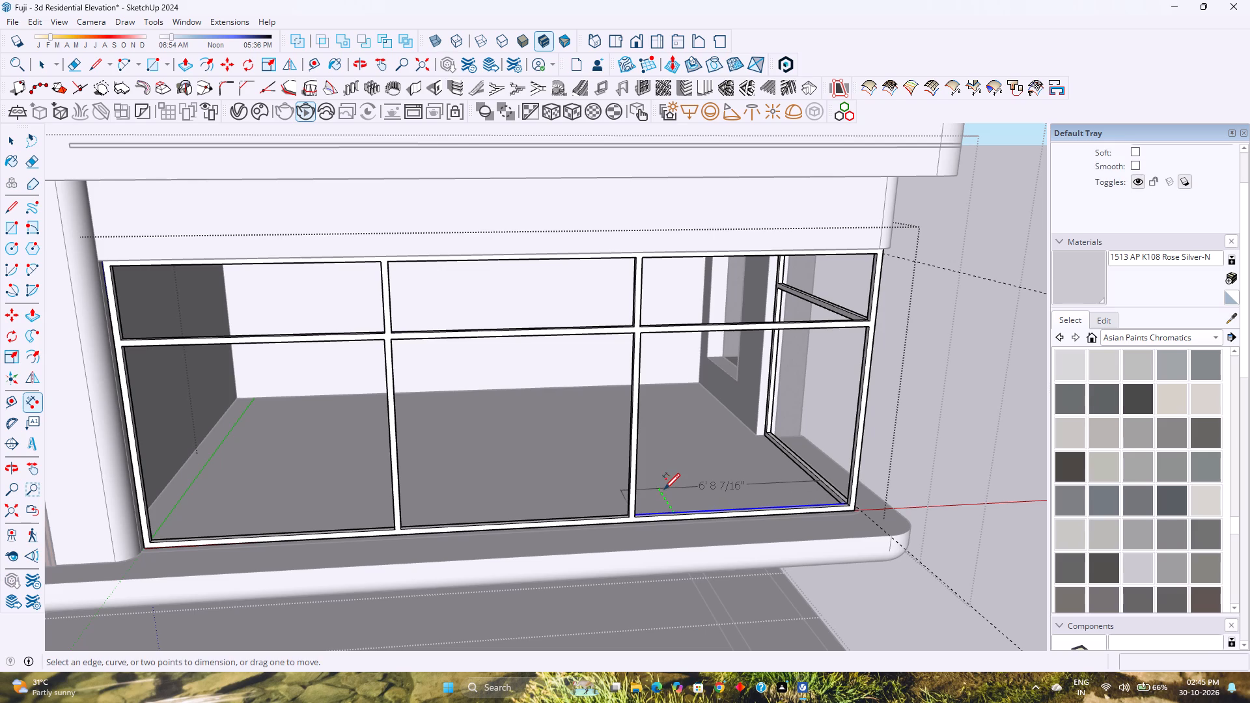
left_click(556, 518)
key("Escape")
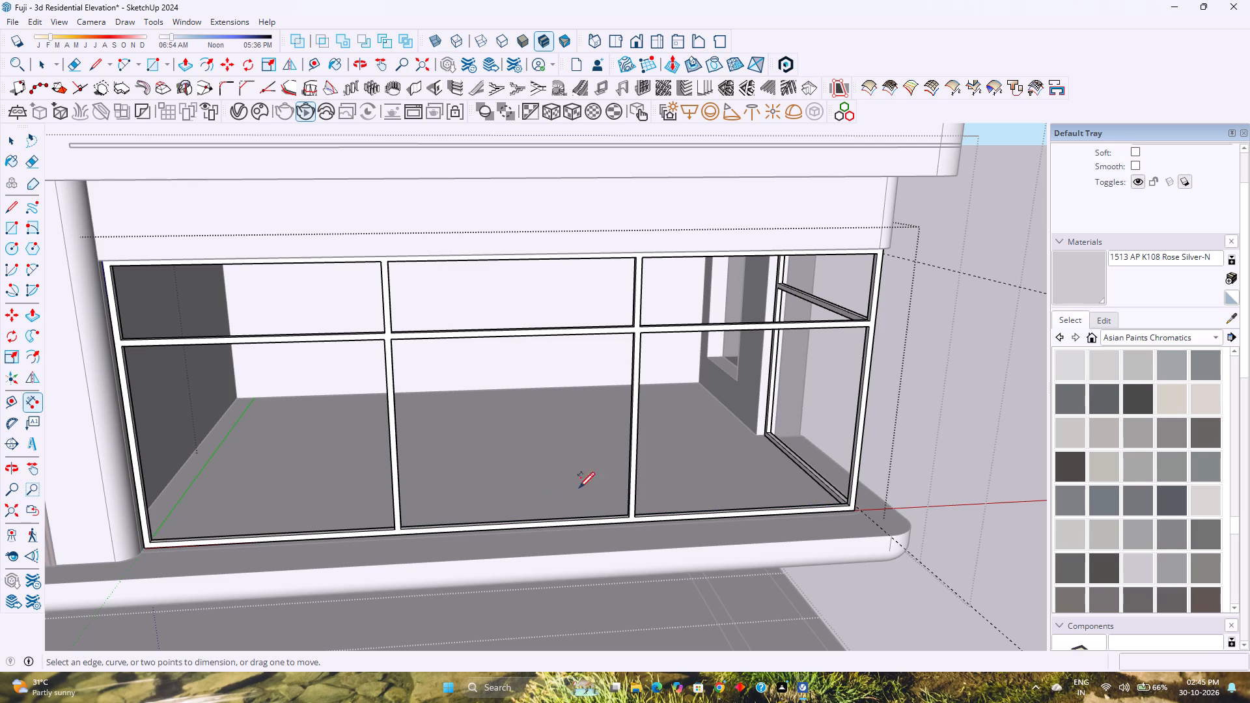
left_click(692, 511)
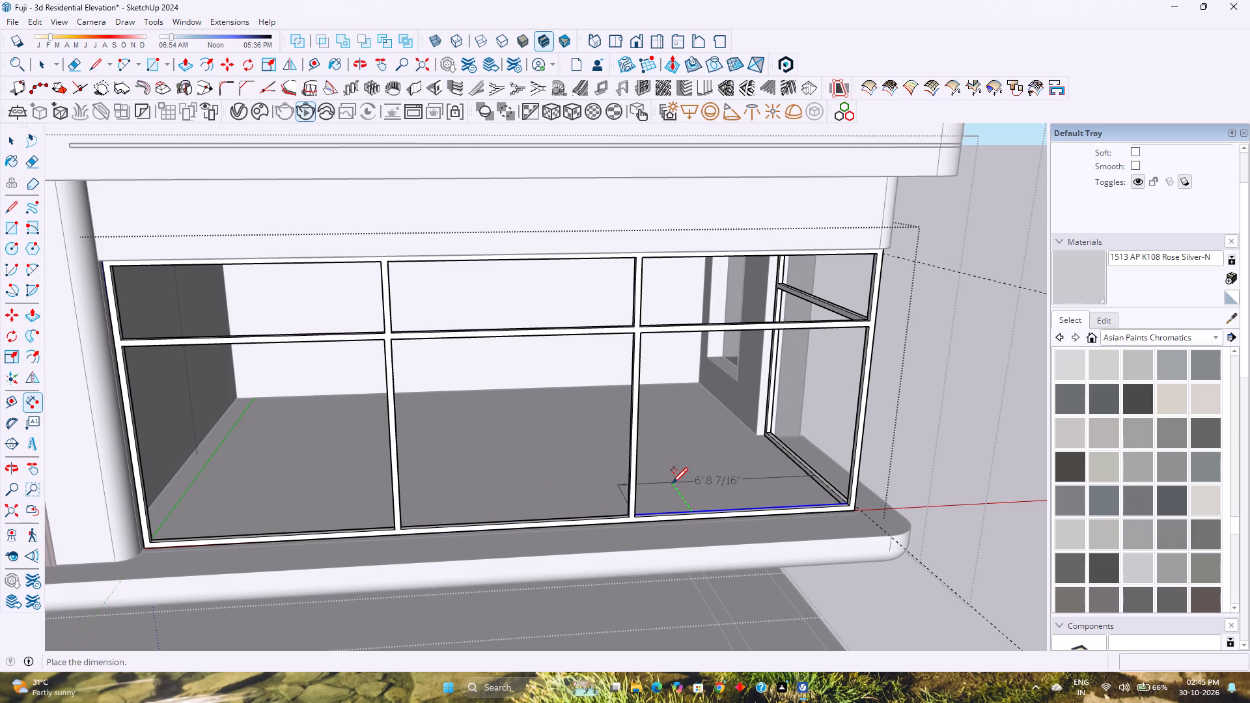
key("Escape")
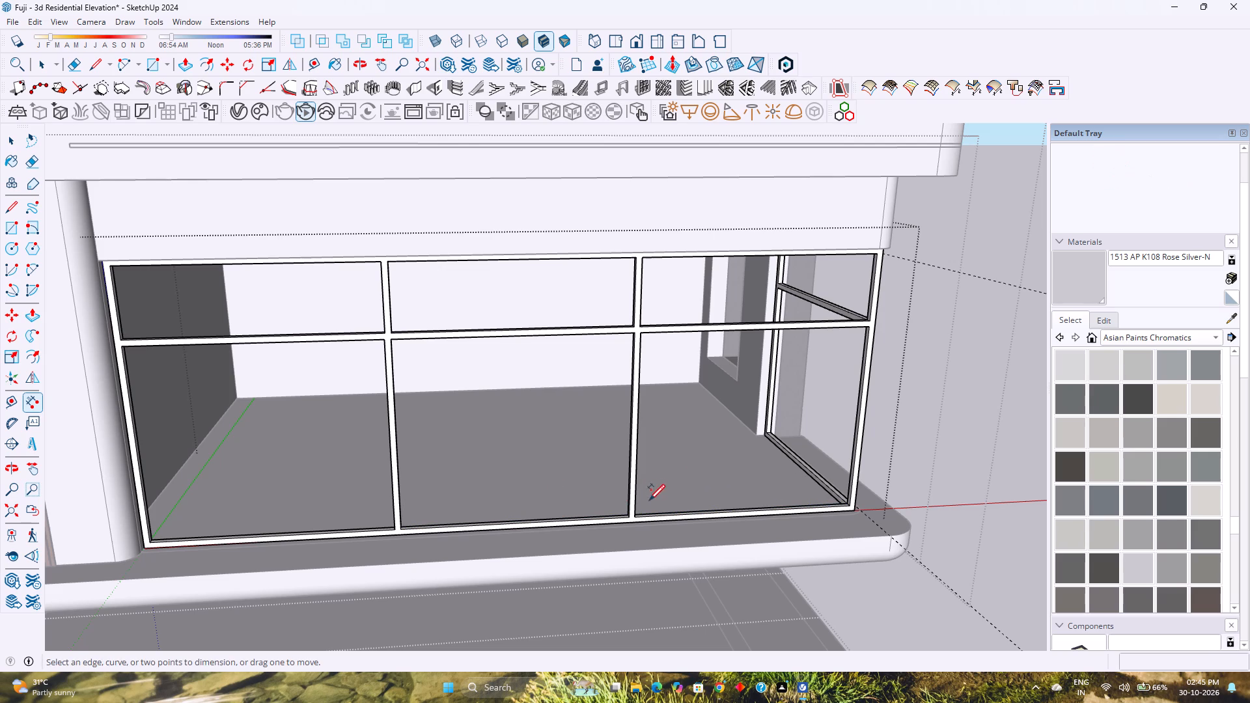
Undo the four 0.25" push/pull changes to the two front lower mullions, keeping the earlier rail changes.
scroll(590, 525, "up", 2)
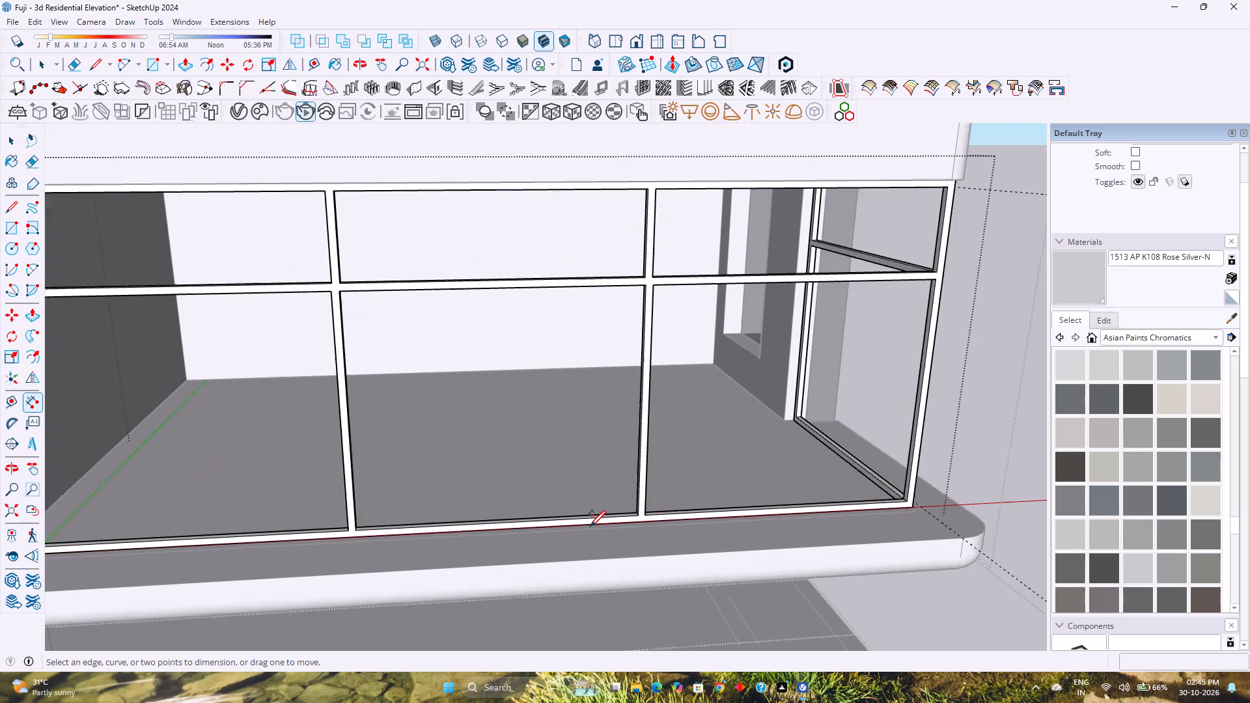
scroll(590, 525, "up", 3)
middle_click_drag(607, 515, 451, 546)
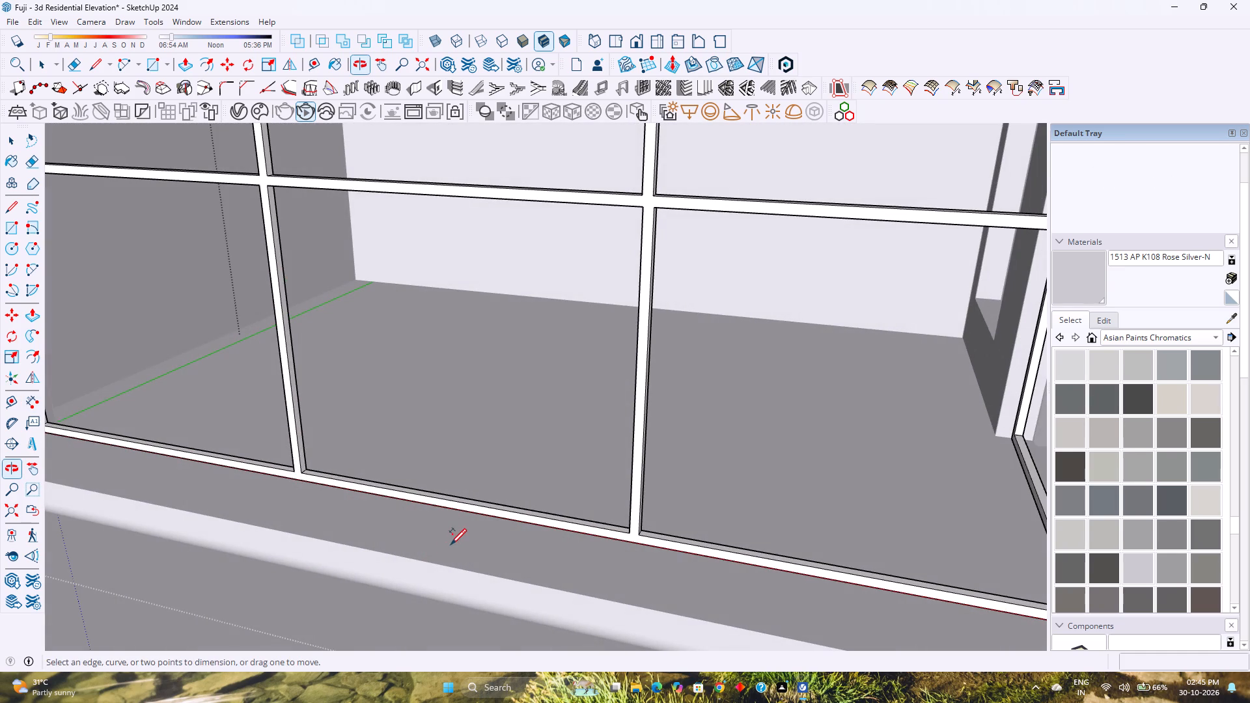
key("ctrl+z")
key("ctrl+z")
key("ctrl+z")
key("ctrl+z")
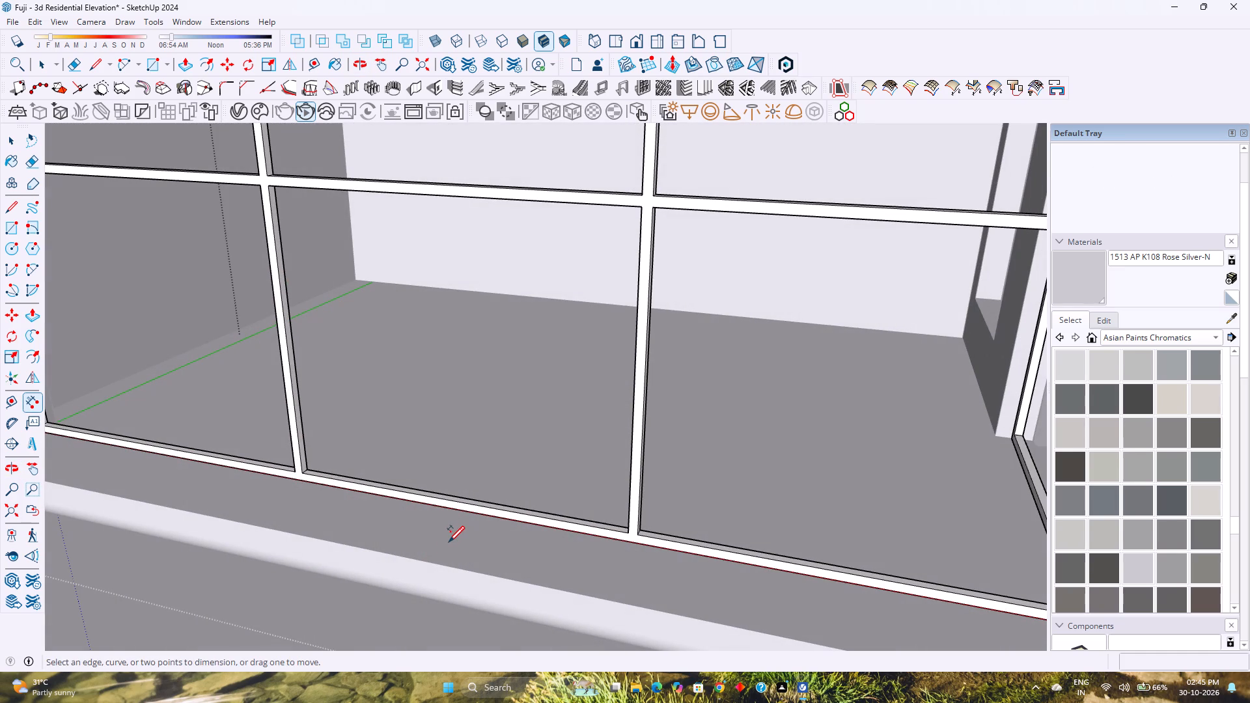
key("ctrl+z")
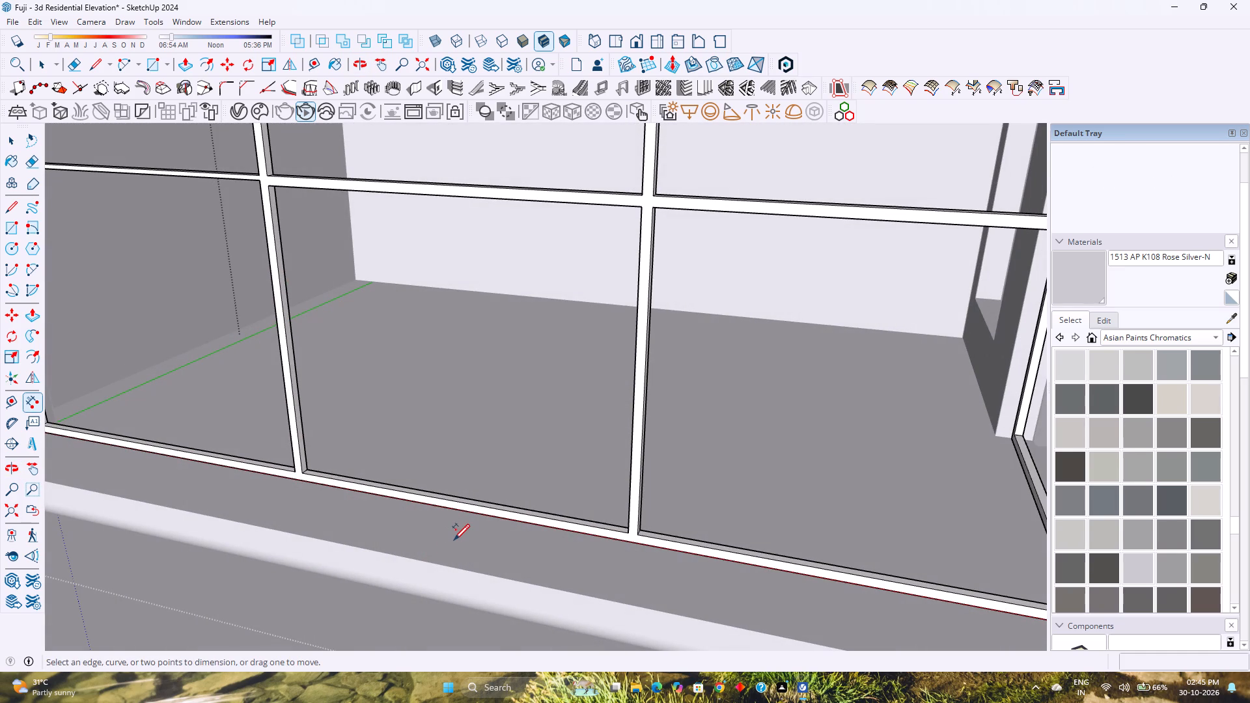
key("ctrl+y")
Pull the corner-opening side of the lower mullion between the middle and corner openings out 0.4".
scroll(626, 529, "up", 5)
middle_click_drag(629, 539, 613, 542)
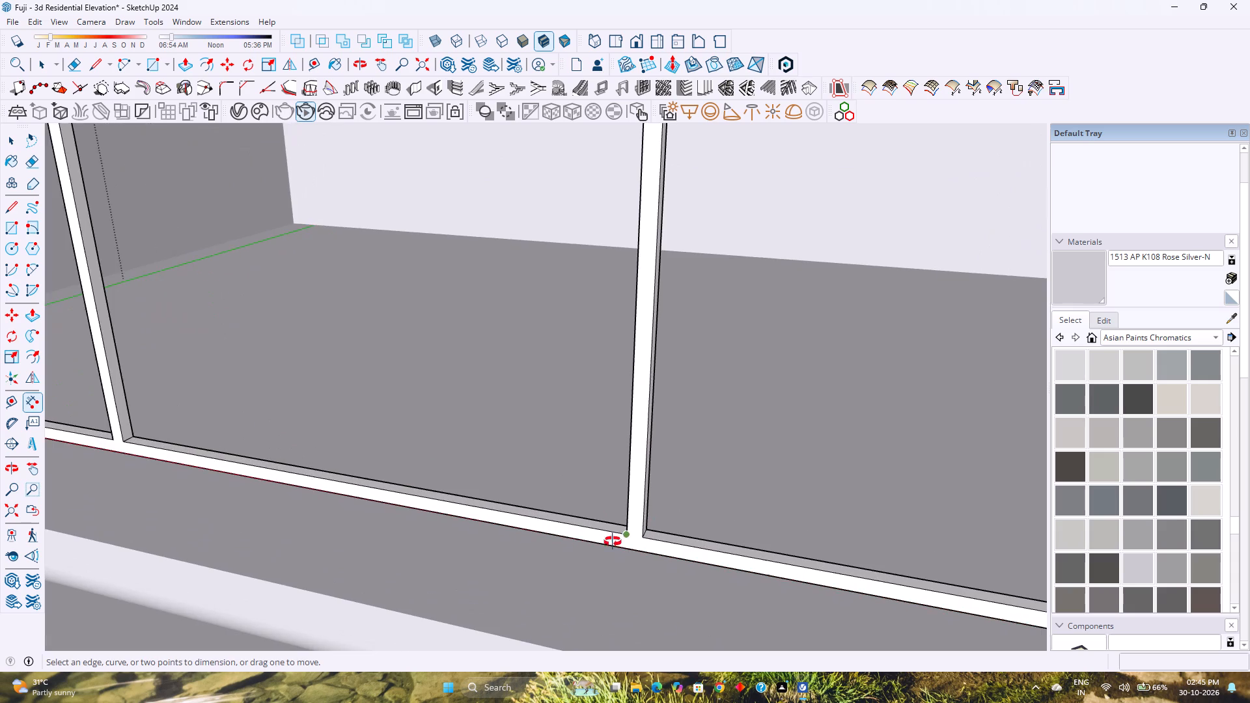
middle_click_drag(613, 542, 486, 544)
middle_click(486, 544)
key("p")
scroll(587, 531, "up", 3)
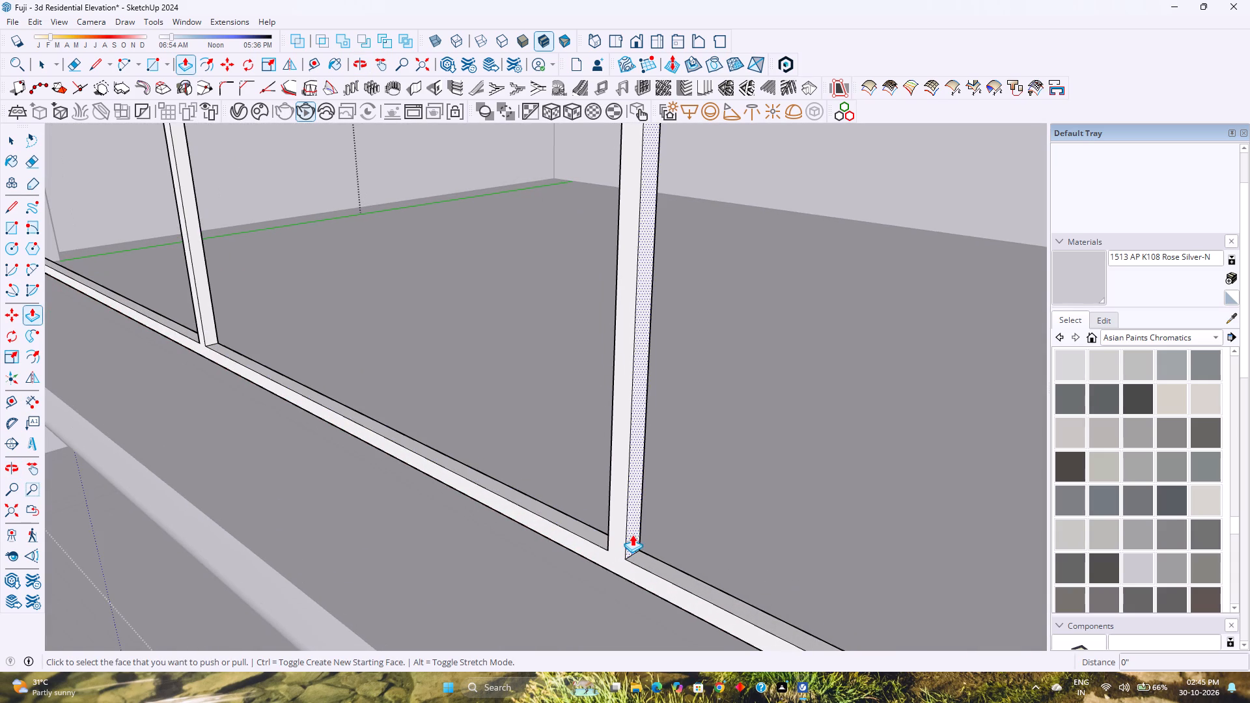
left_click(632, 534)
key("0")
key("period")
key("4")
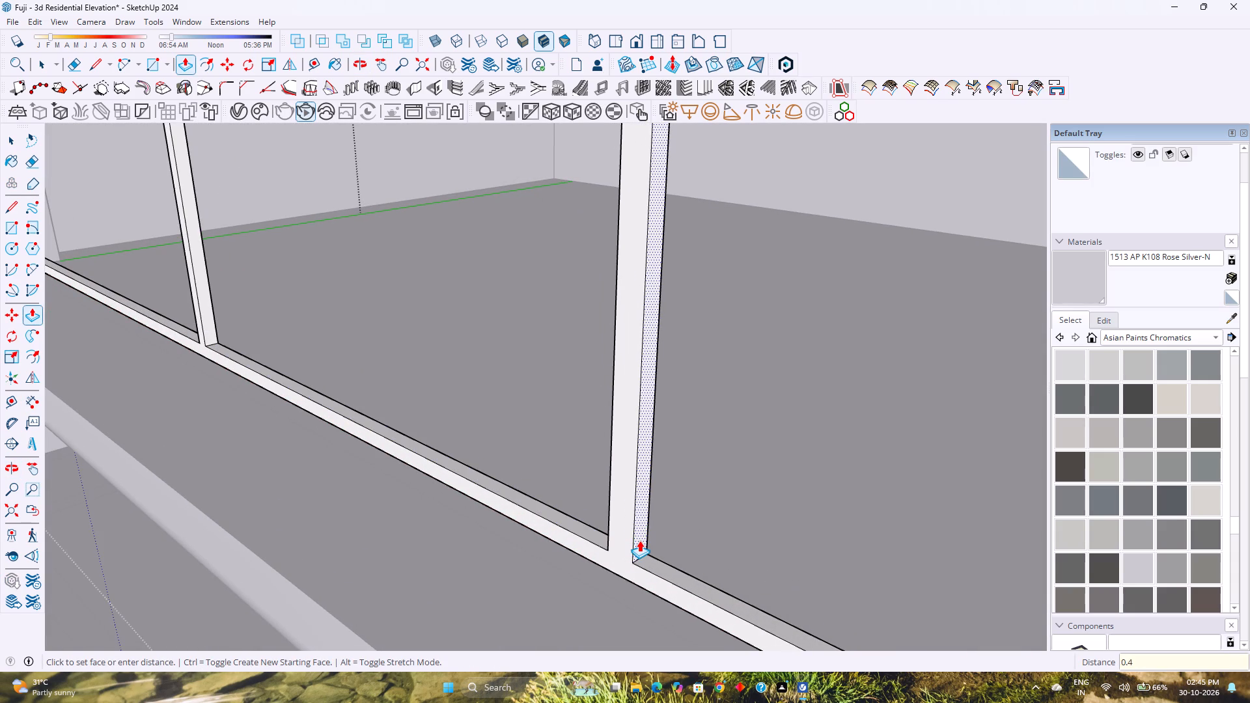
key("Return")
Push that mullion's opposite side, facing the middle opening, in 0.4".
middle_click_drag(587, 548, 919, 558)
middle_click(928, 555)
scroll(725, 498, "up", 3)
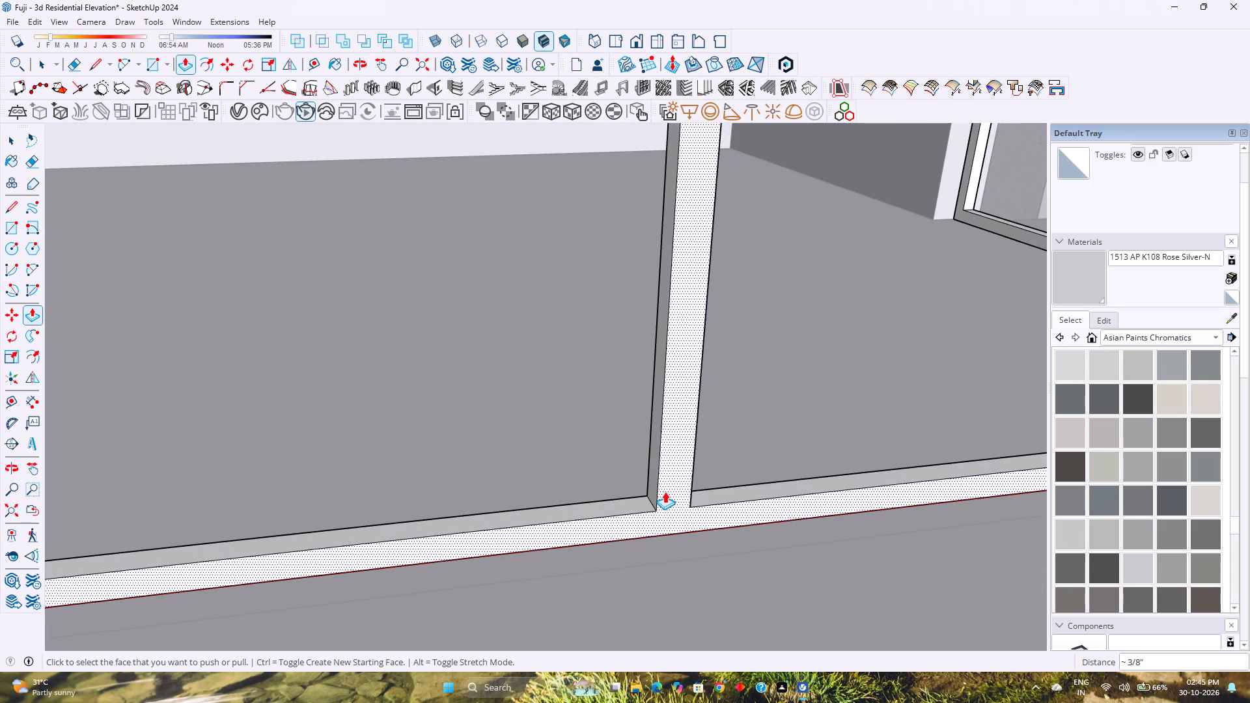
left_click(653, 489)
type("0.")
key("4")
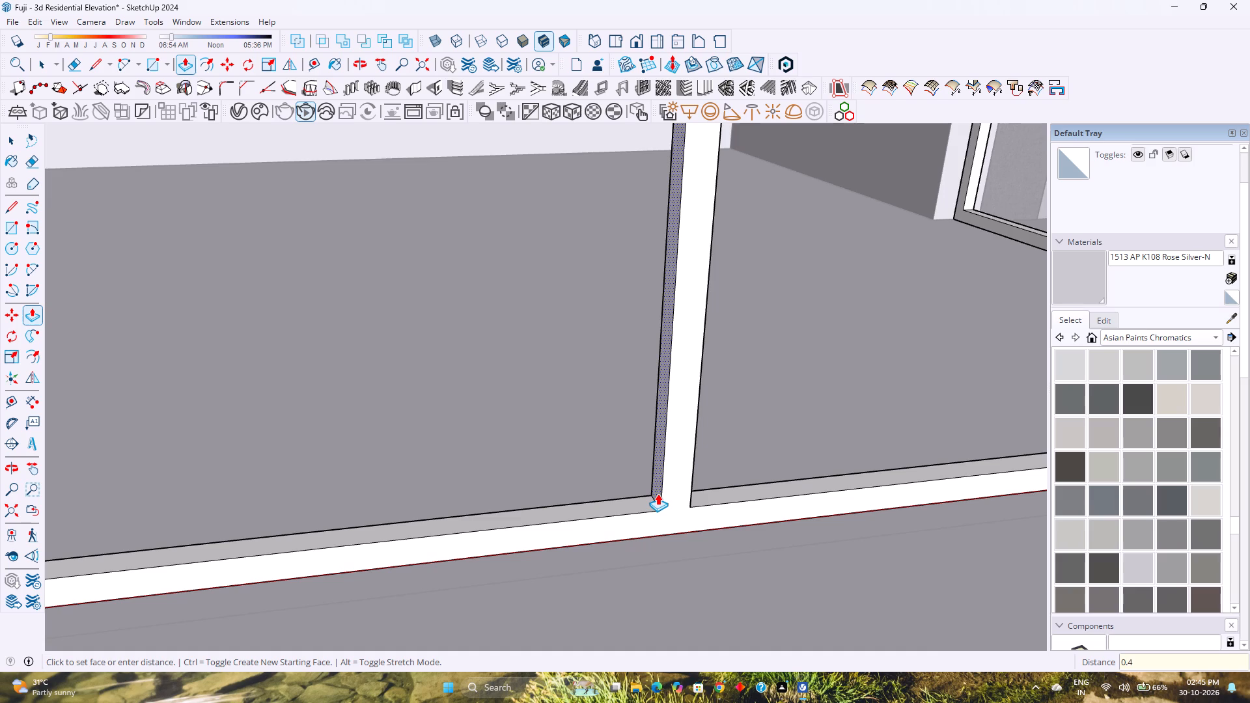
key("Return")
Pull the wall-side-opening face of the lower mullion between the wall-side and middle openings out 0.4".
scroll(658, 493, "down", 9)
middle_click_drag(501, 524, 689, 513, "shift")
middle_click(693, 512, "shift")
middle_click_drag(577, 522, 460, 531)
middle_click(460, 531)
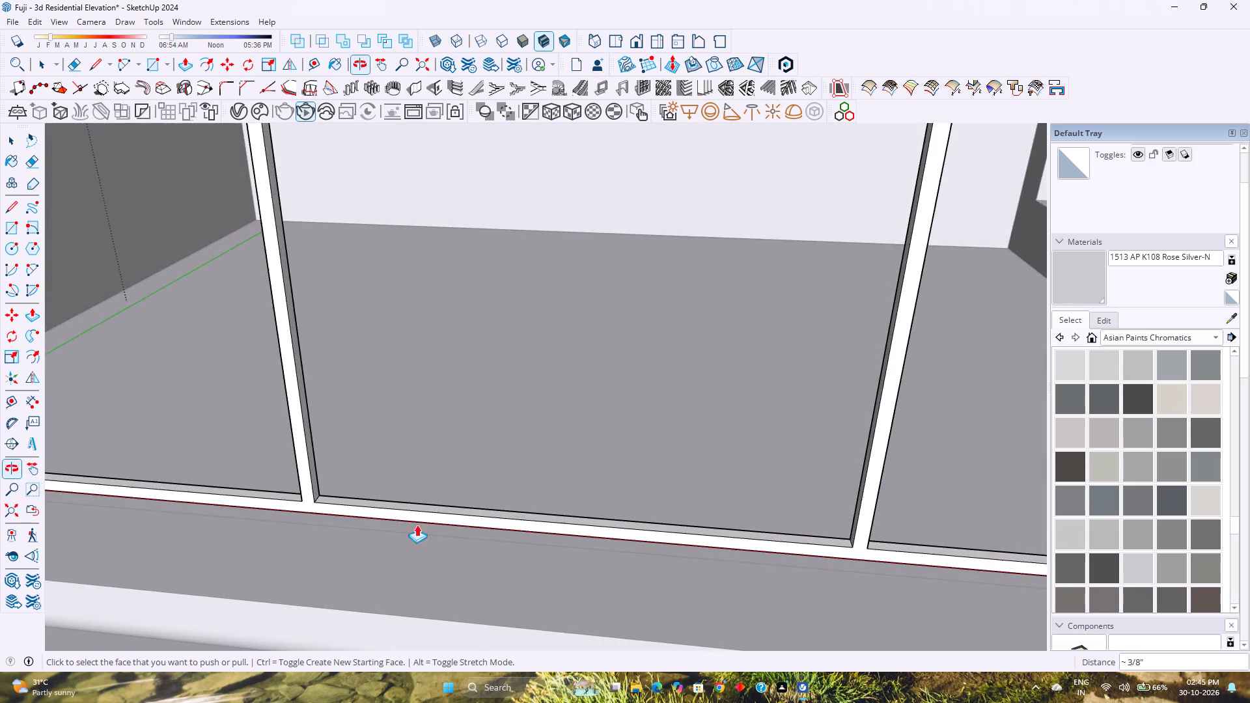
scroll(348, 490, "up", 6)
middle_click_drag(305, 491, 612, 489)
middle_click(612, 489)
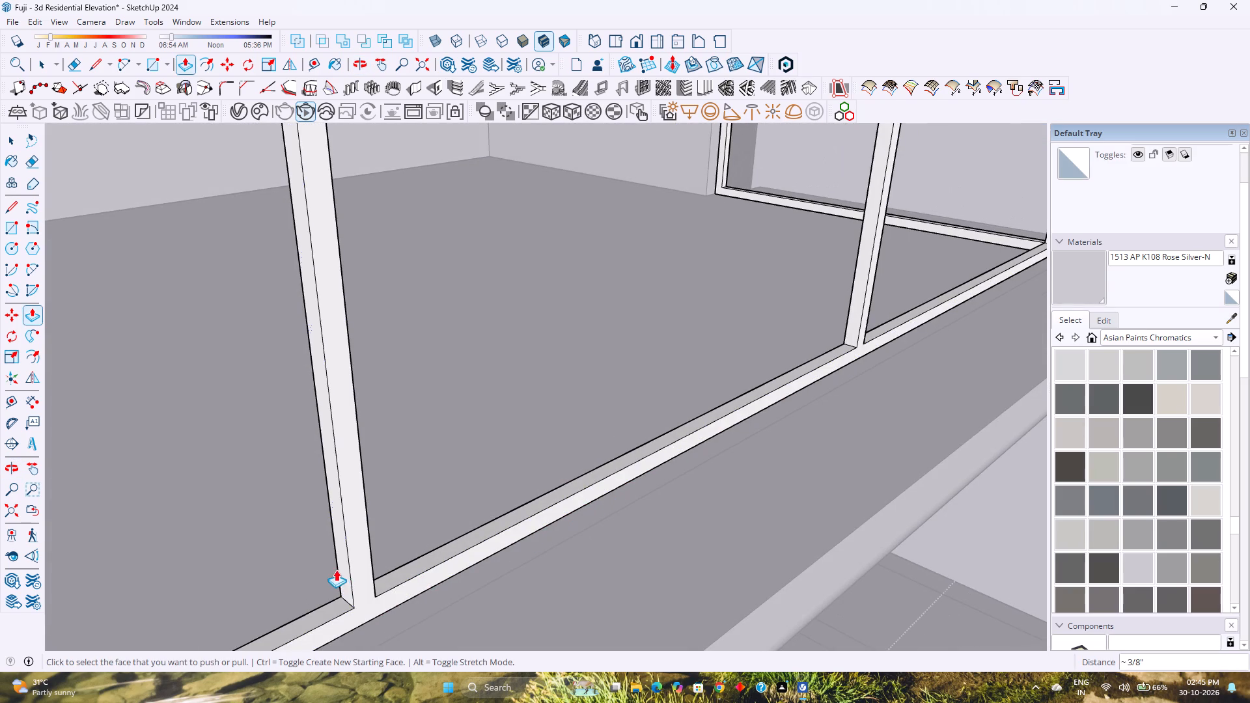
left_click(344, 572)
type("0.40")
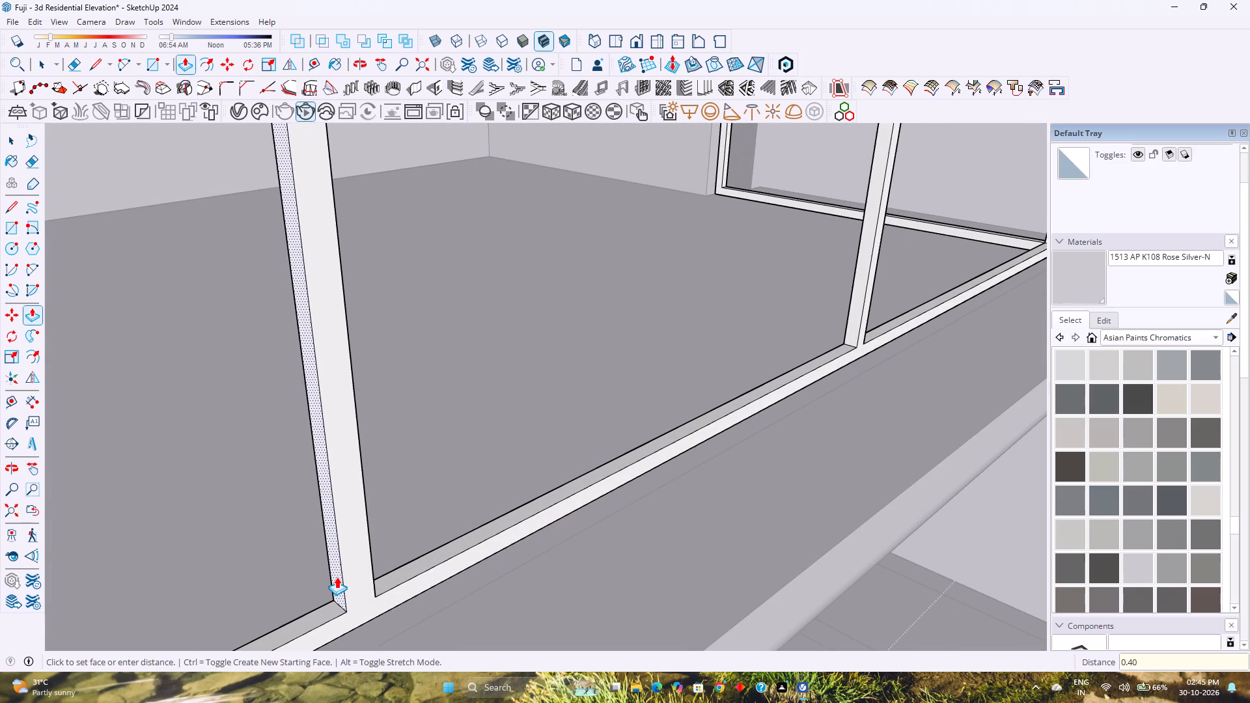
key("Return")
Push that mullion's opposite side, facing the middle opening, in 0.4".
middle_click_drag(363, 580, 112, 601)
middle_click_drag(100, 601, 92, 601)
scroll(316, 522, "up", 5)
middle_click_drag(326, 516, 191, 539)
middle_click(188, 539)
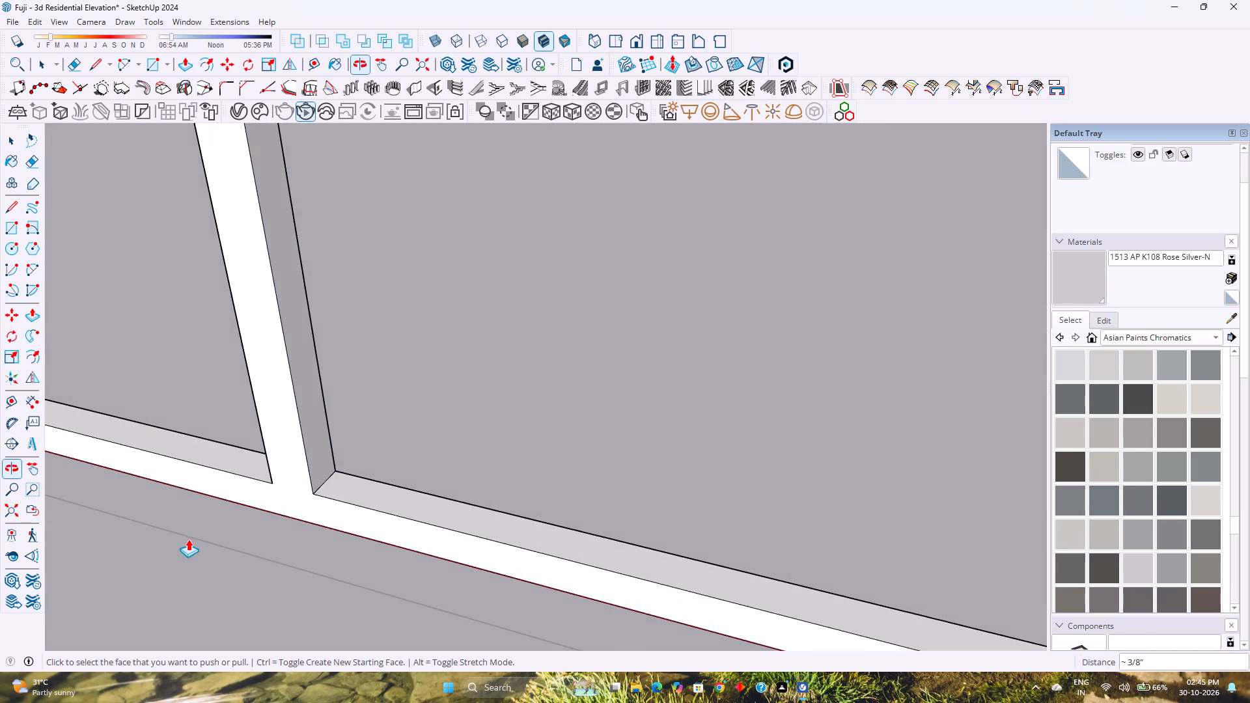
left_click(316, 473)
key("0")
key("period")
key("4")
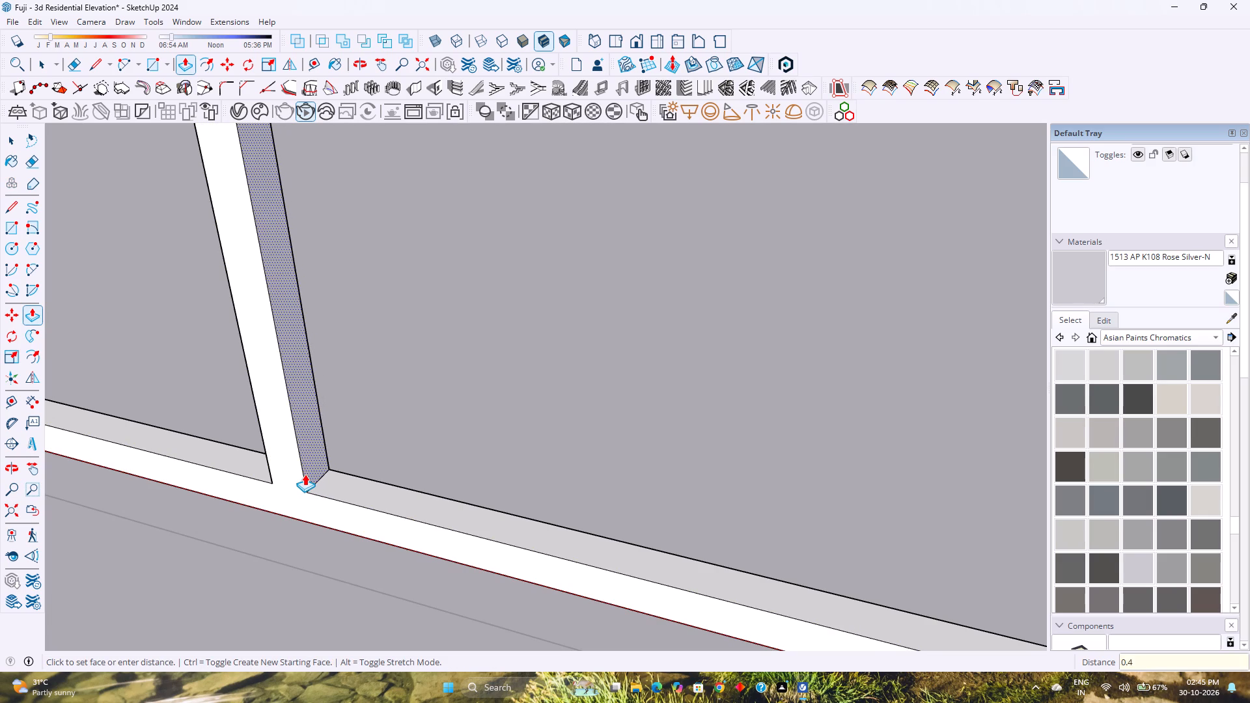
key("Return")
Measure the bottom-edge widths of the three front lower openings again without placing dimensions.
scroll(305, 475, "down", 11)
middle_click_drag(264, 507, 322, 495)
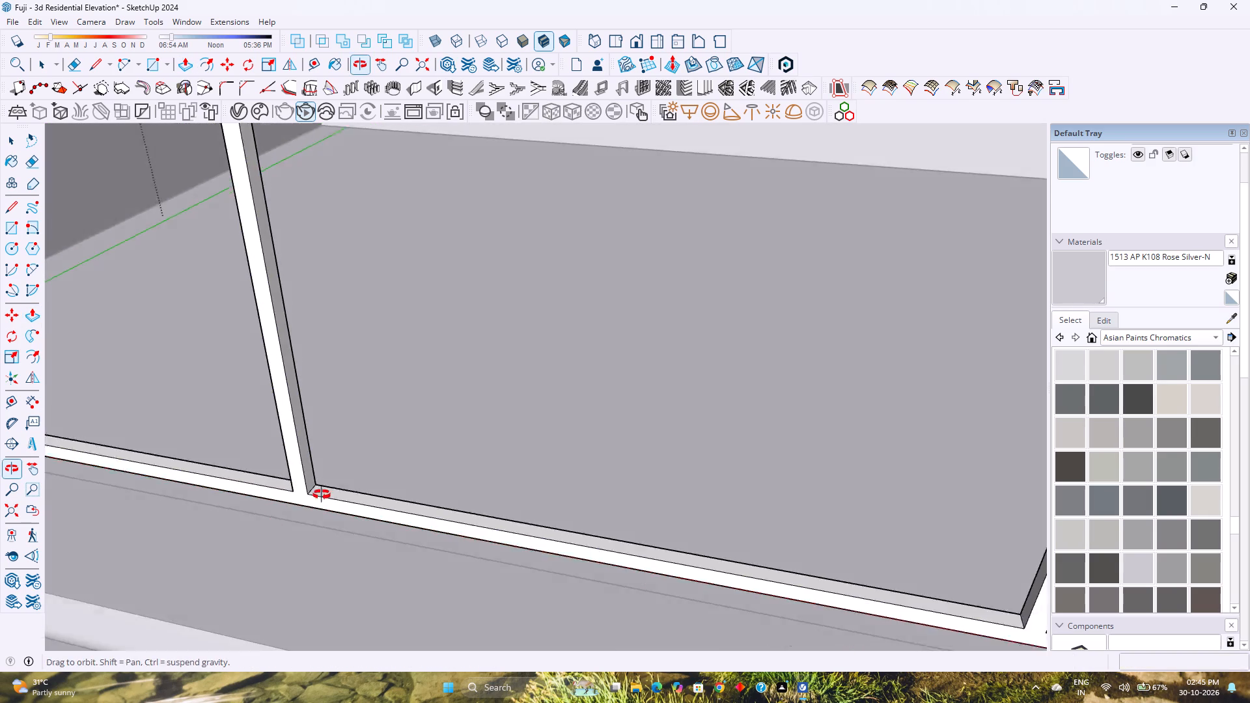
middle_click_drag(322, 495, 332, 491)
middle_click(333, 491)
scroll(342, 486, "down", 8)
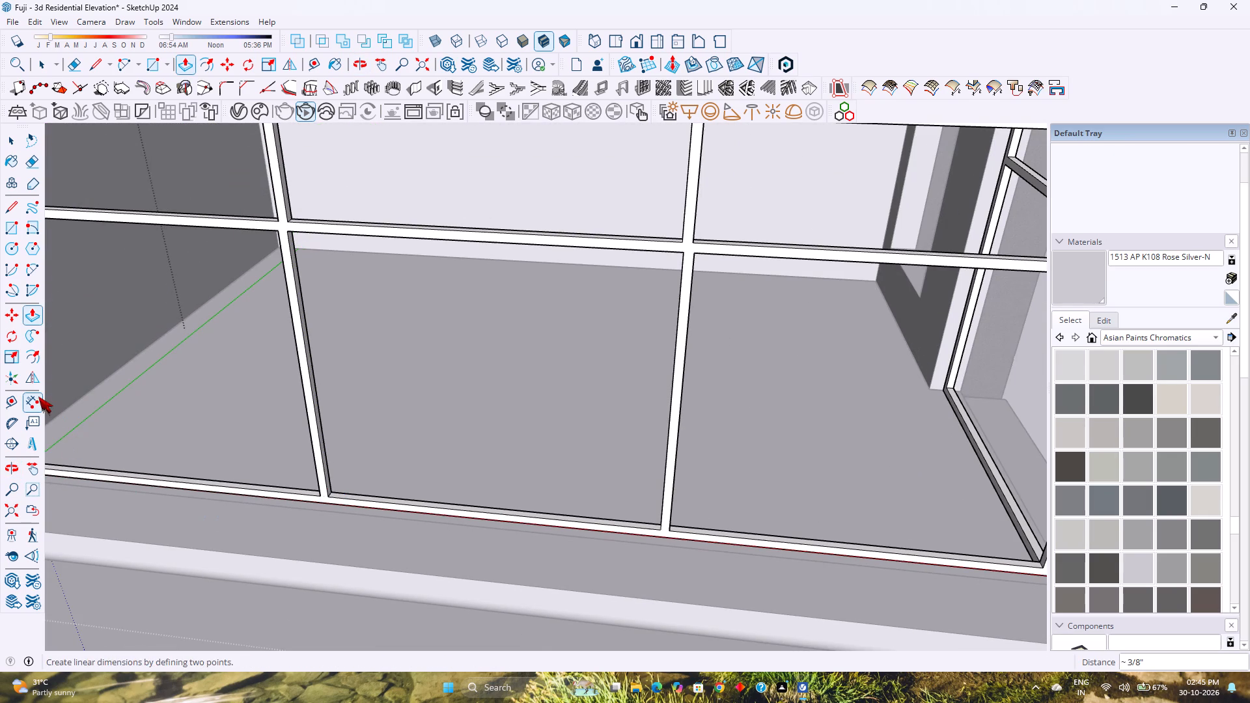
left_click(38, 396)
left_click(167, 472)
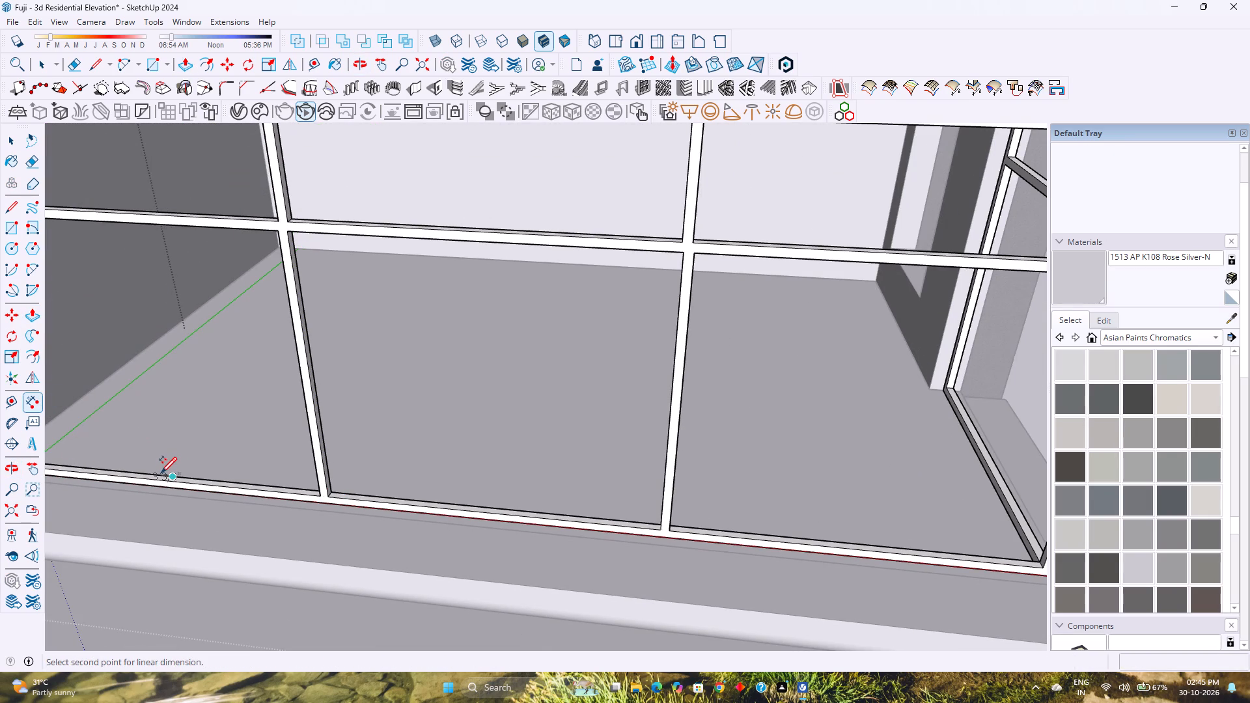
key("Escape")
left_click(157, 476)
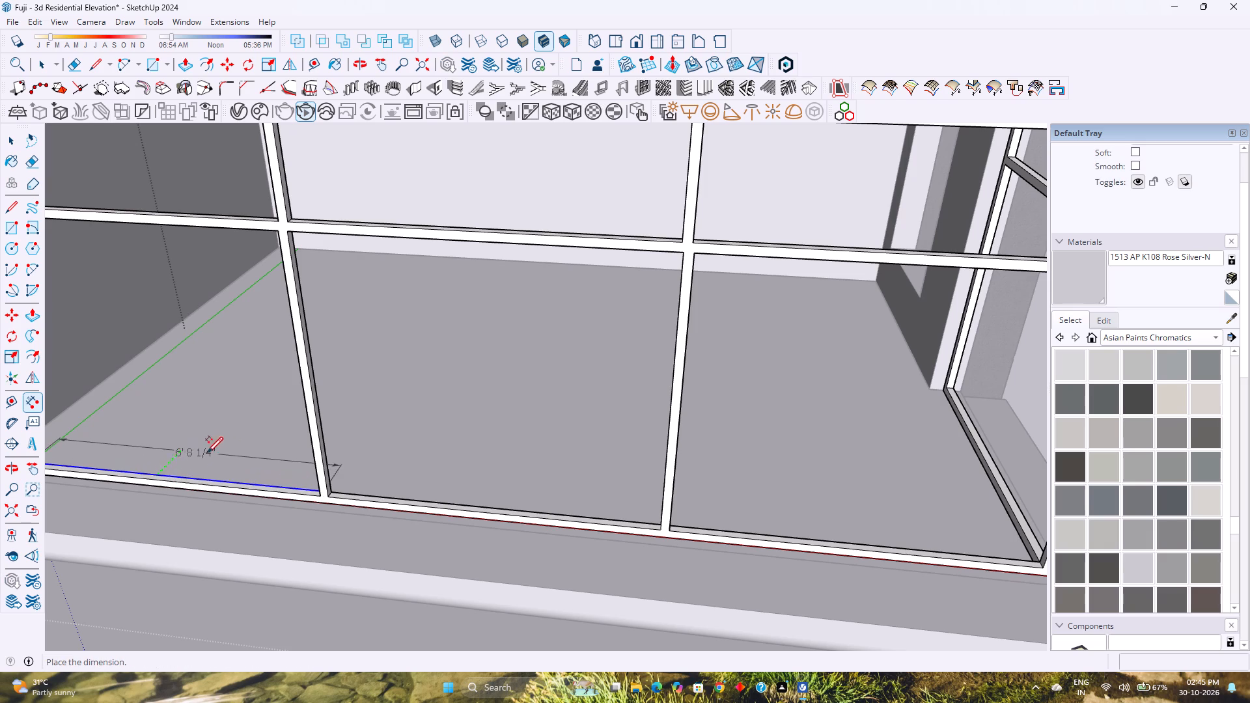
key("Escape")
left_click(370, 495)
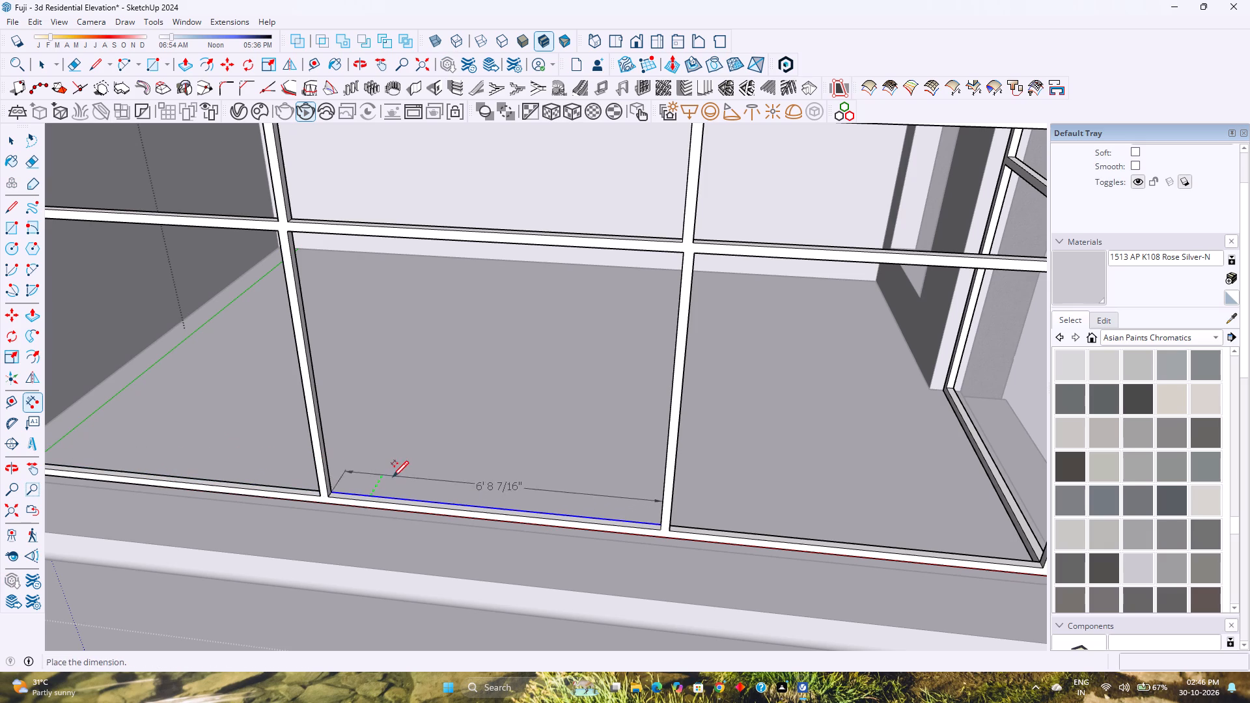
key("Escape")
left_click(754, 532)
key("Escape")
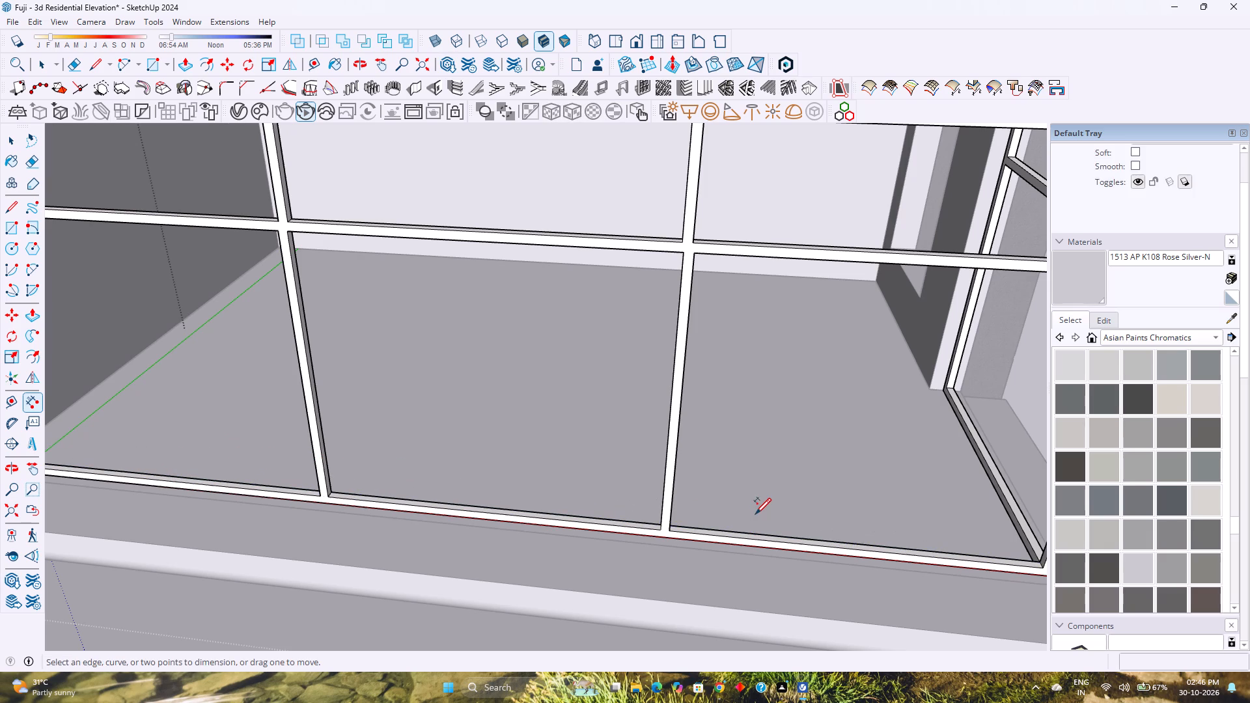
left_click(761, 534)
key("Escape")
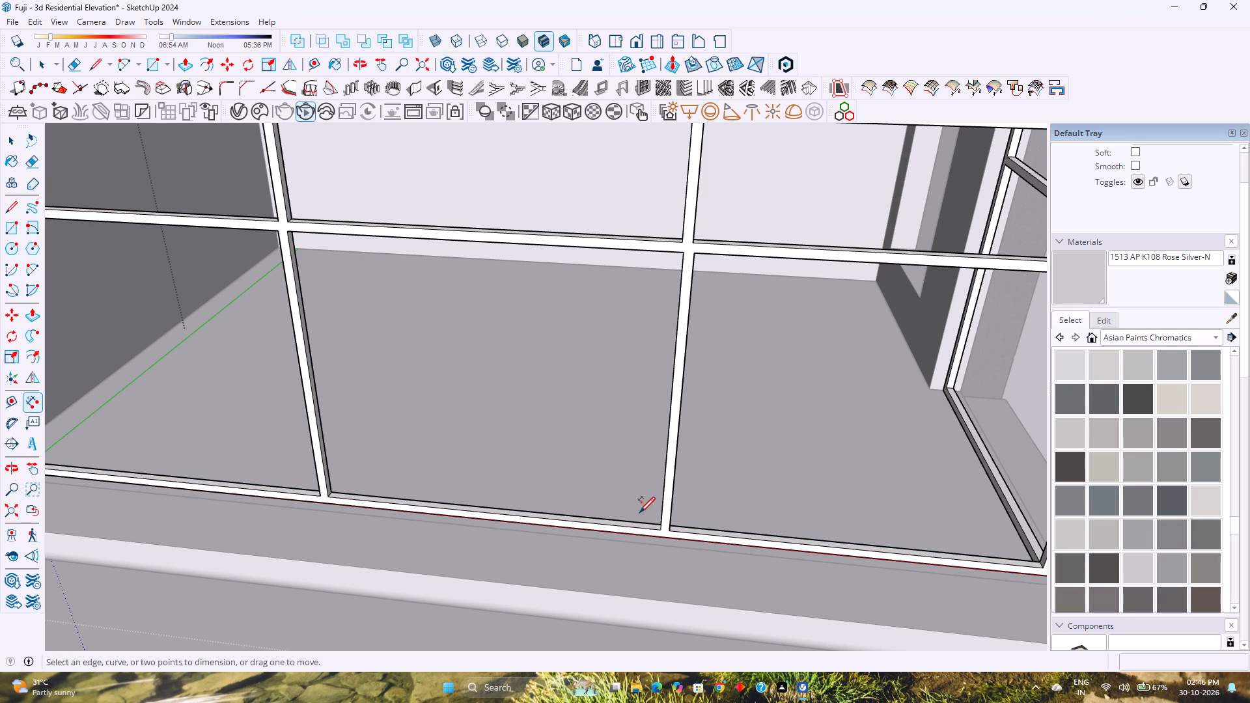
left_click(577, 515)
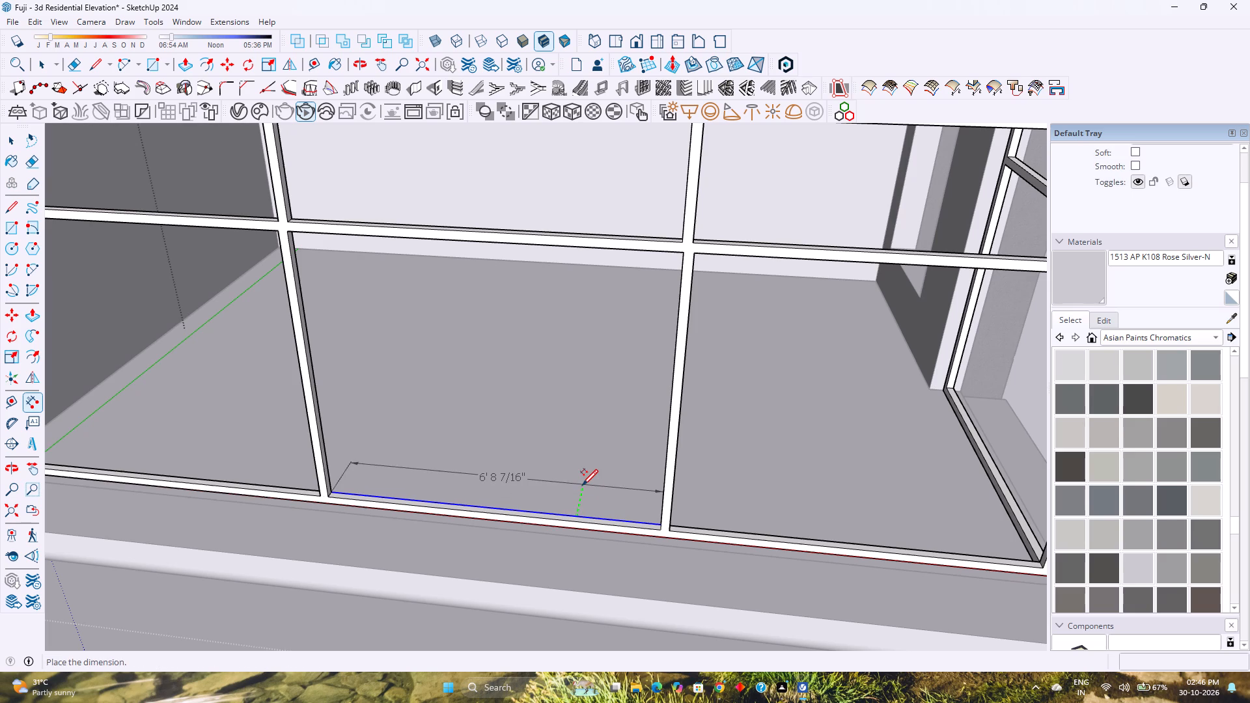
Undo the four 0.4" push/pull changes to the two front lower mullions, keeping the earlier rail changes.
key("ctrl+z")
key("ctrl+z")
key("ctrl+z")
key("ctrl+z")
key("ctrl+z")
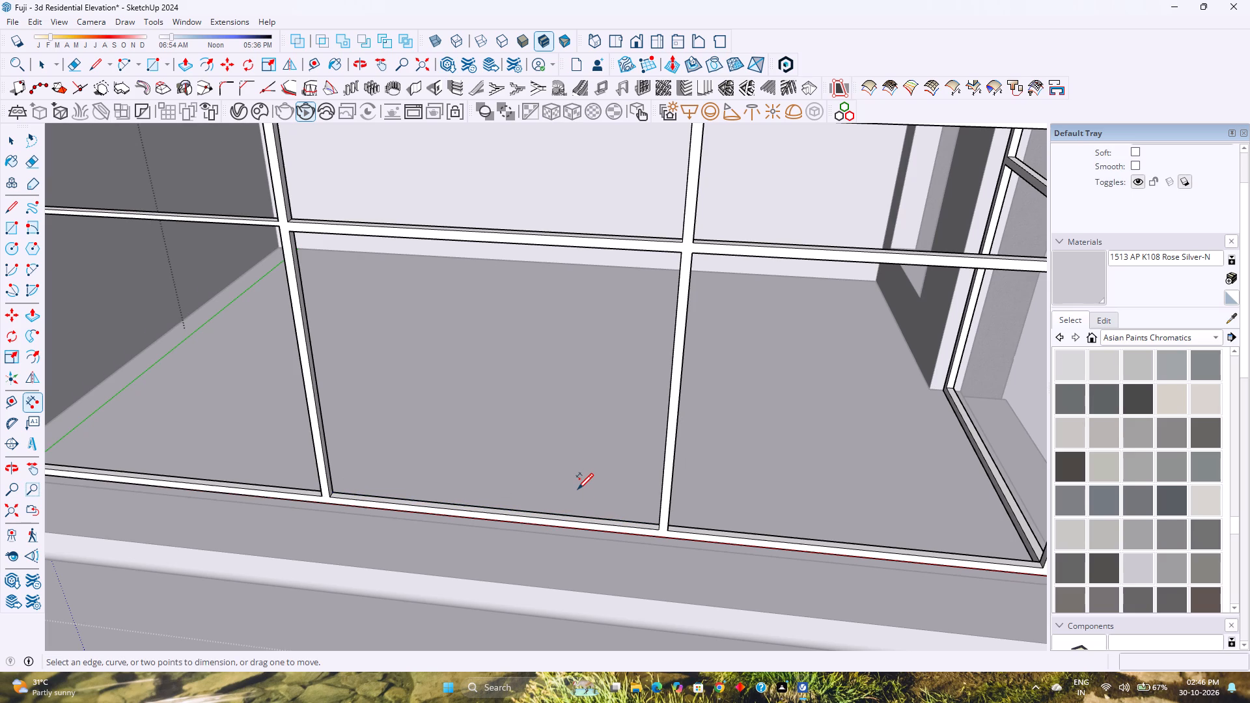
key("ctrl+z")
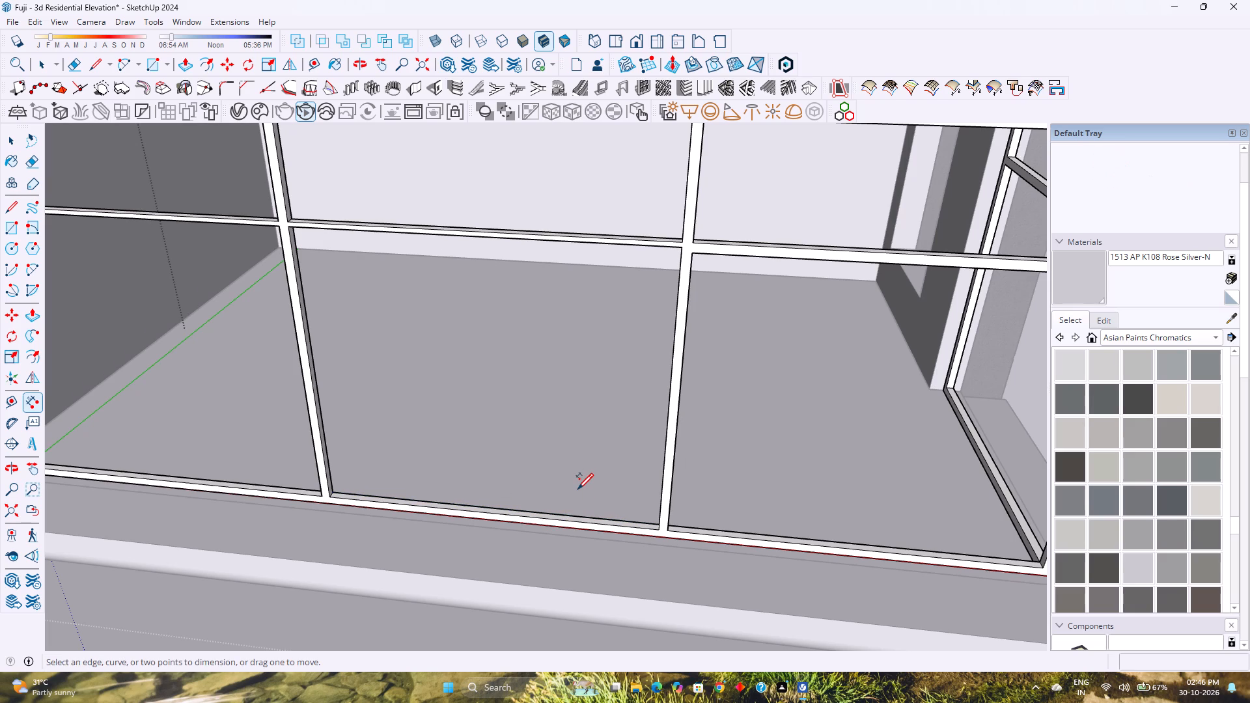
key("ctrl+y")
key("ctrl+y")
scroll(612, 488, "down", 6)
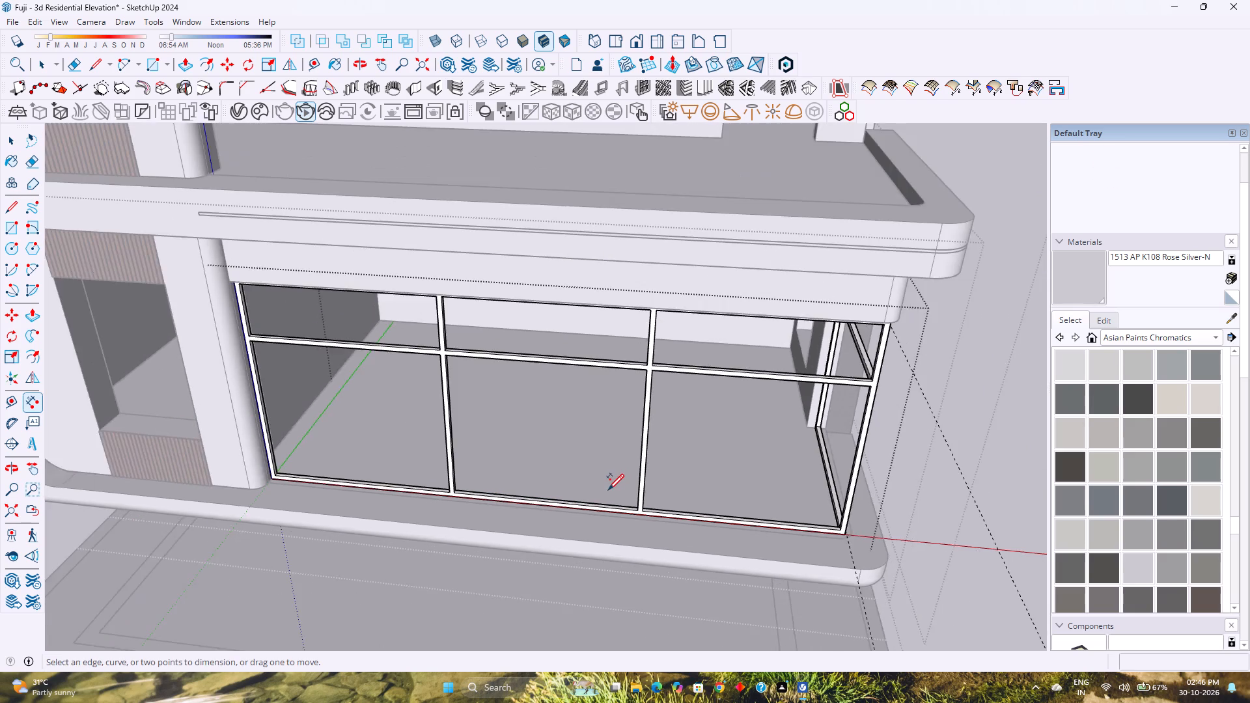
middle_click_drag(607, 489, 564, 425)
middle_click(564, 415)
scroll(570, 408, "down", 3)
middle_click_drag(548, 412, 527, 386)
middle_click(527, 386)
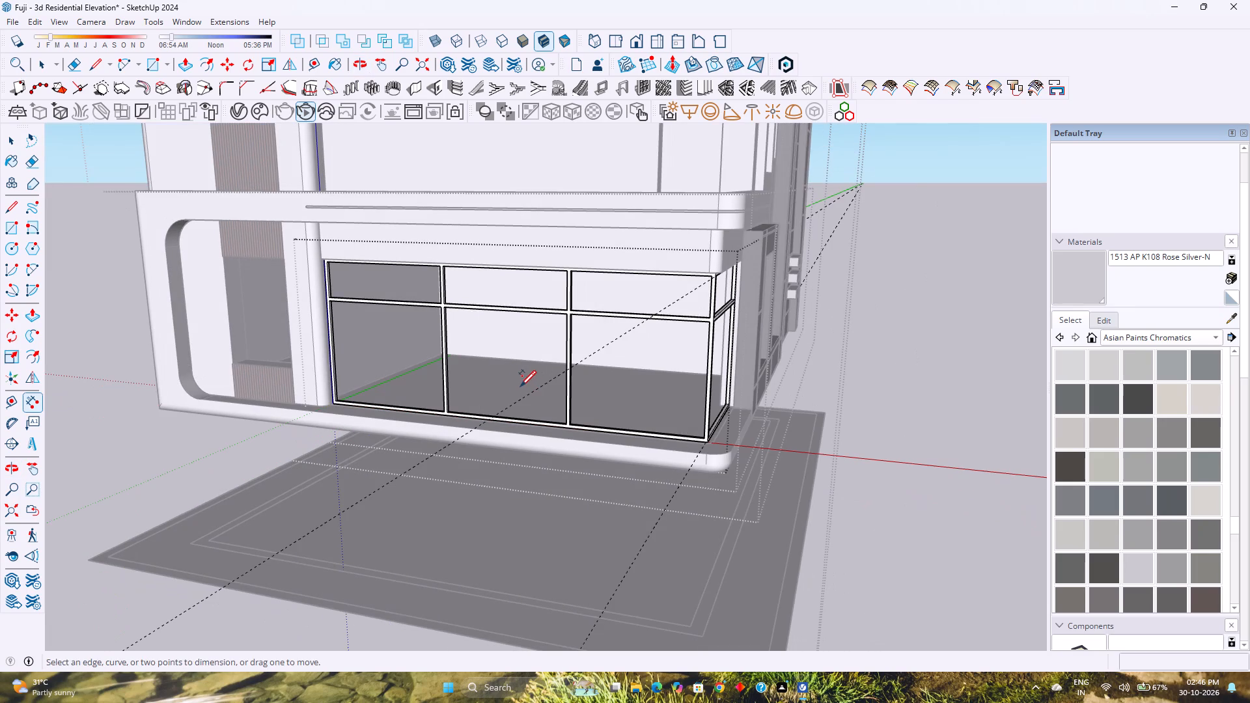
Inside the ground-floor bay window's frame group, draw a rectangle about 6' 8 11/16" by 5' 7" across the lower wall-side opening.
middle_click_drag(507, 384, 387, 455, "shift")
middle_click(383, 458, "shift")
middle_click_drag(314, 489, 387, 430)
middle_click_drag(449, 384, 412, 422, "shift")
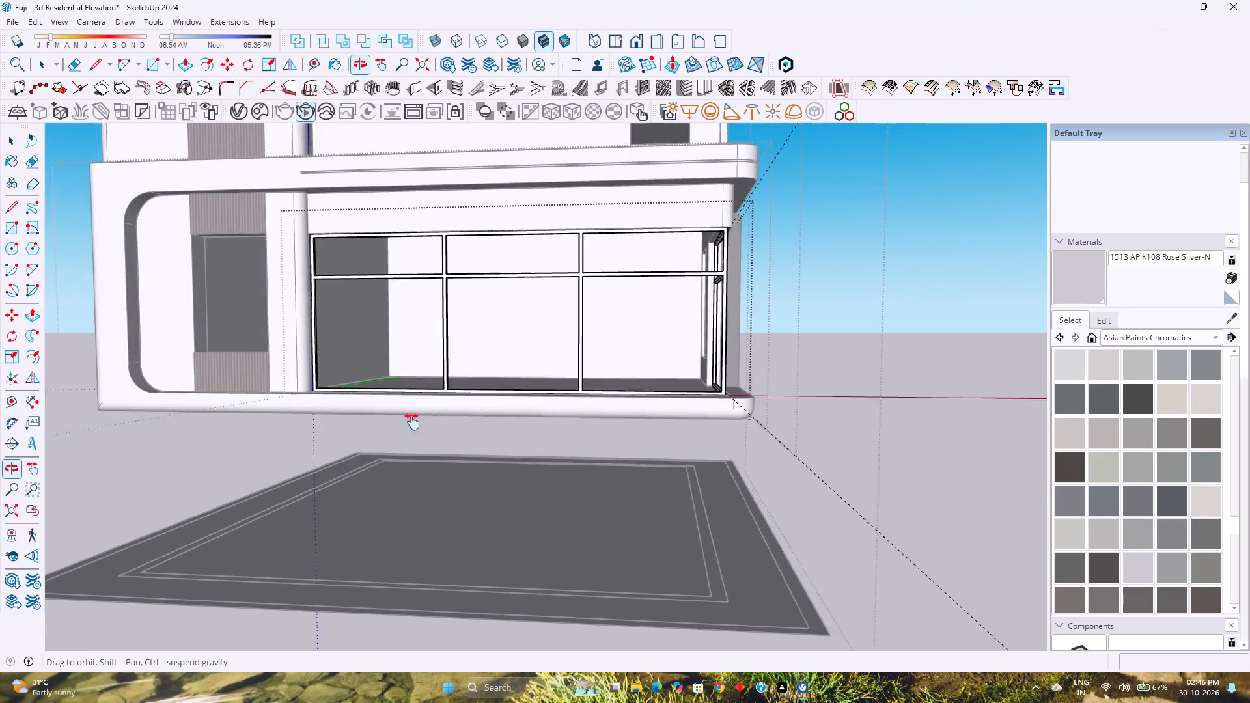
middle_click_drag(412, 422, 324, 489, "shift")
middle_click(324, 489)
middle_click_drag(418, 382, 364, 430, "shift")
middle_click(364, 430)
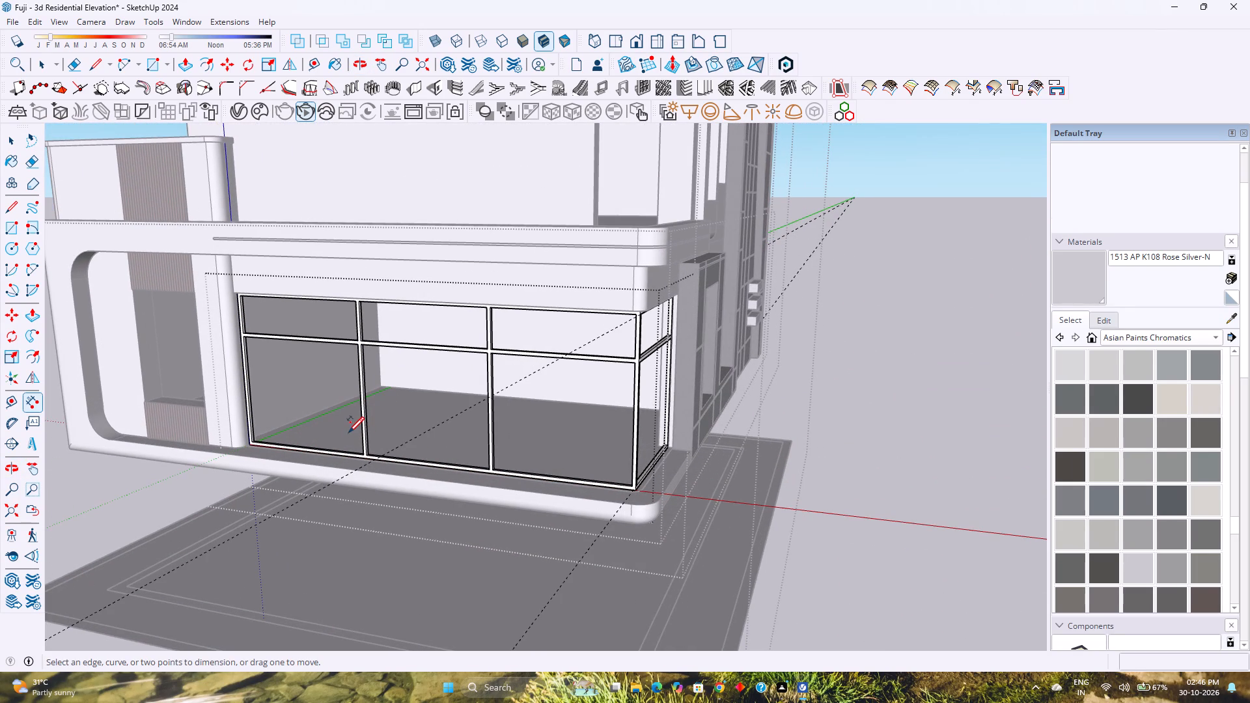
key("r")
scroll(240, 395, "up", 2)
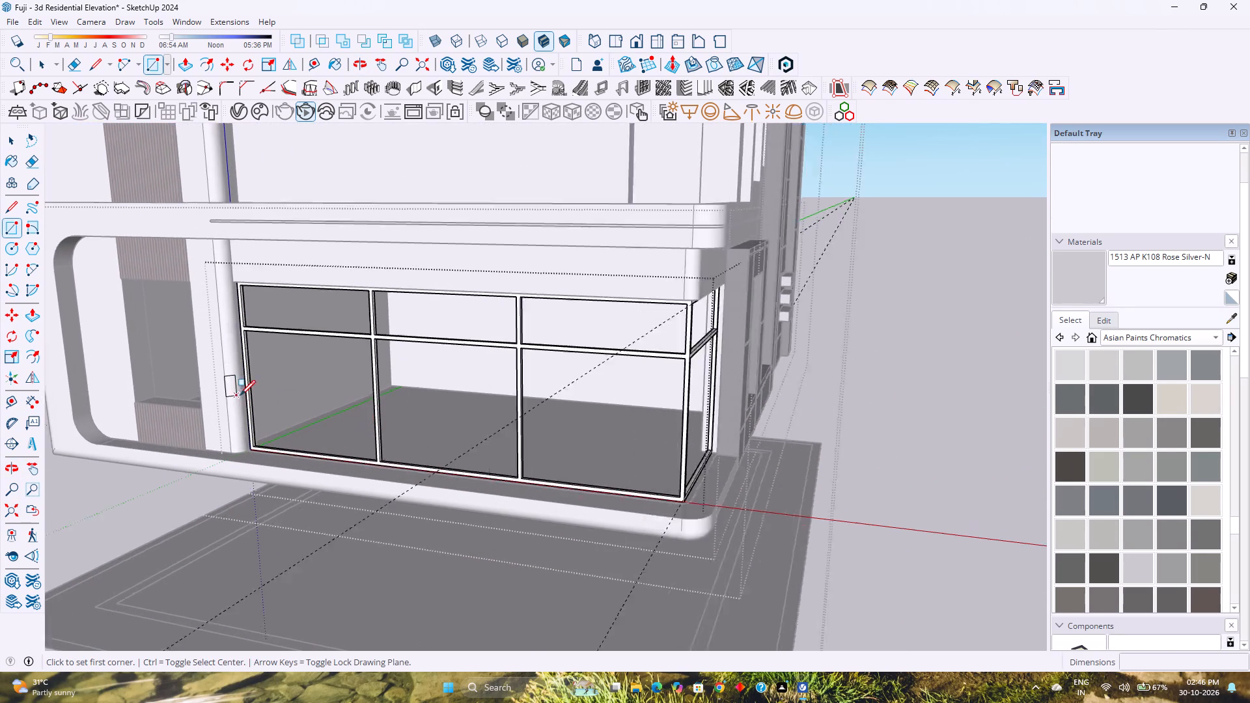
scroll(240, 395, "up", 2)
scroll(286, 352, "up", 2)
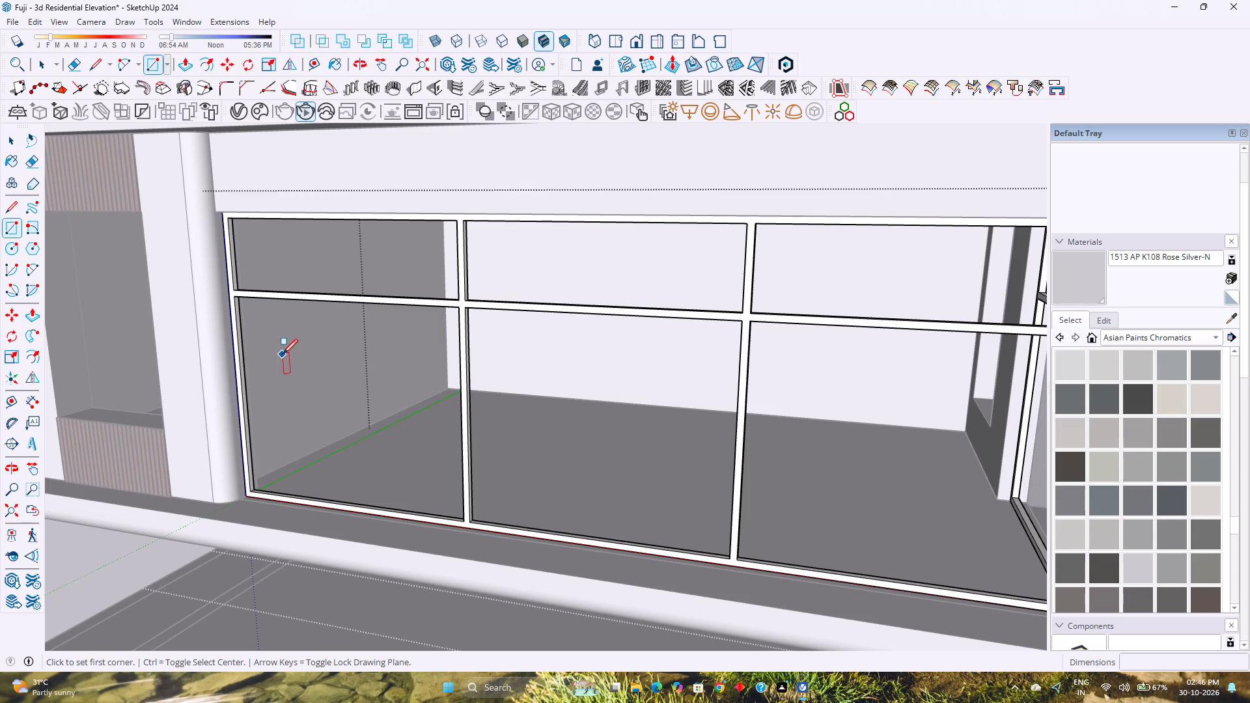
key("space")
triple_click(260, 494)
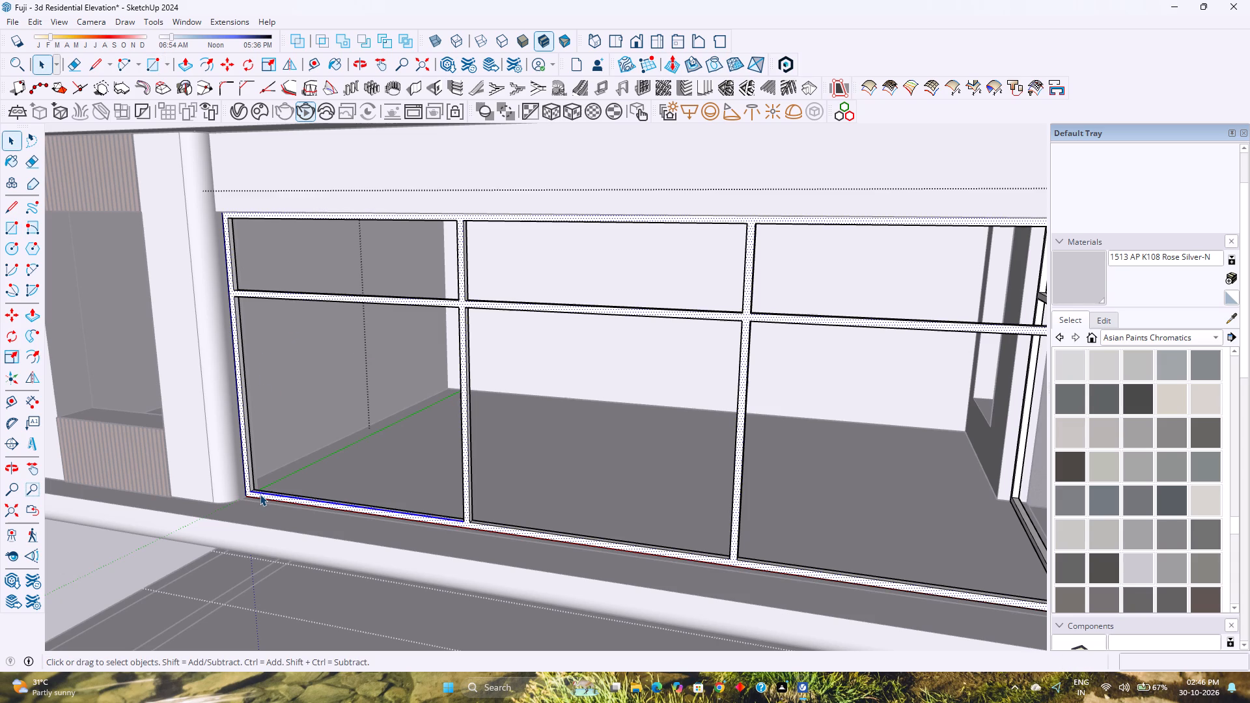
left_click(260, 494)
key("Escape")
scroll(262, 486, "up", 2)
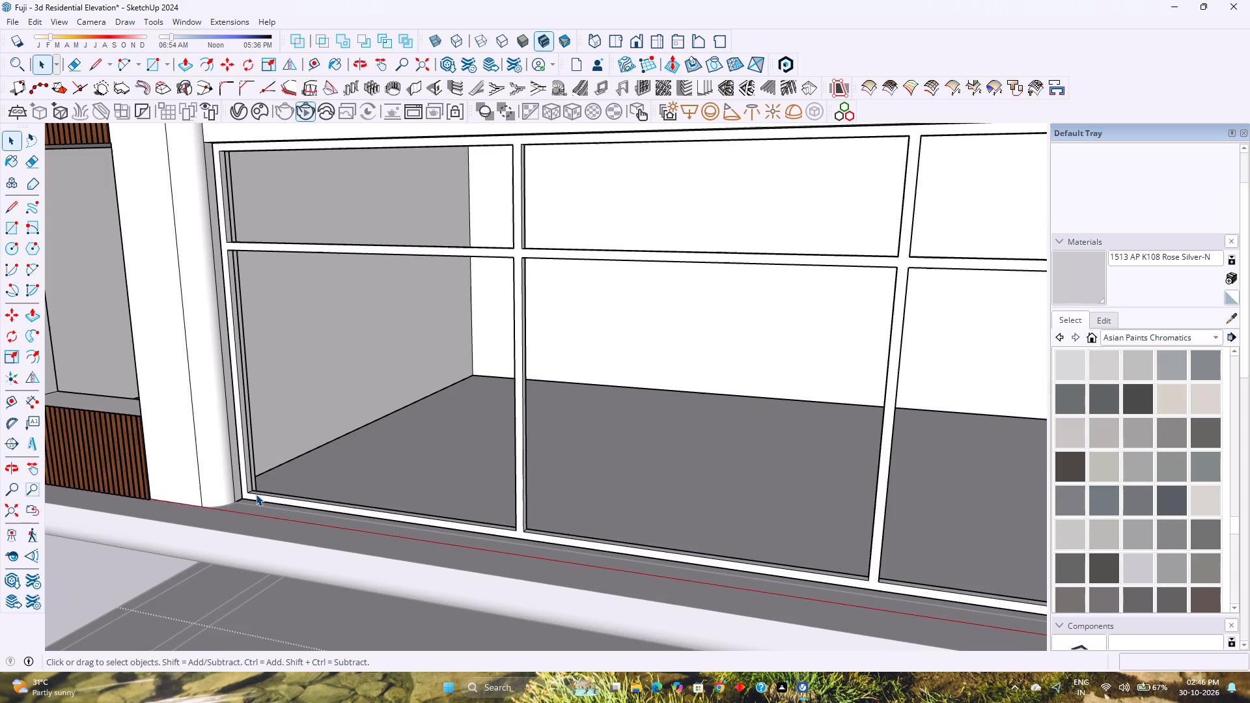
double_click(255, 495)
scroll(280, 475, "up", 1, "shift")
middle_click_drag(279, 476, 201, 524, "shift")
middle_click(199, 525, "shift")
middle_click_drag(201, 517, 238, 484)
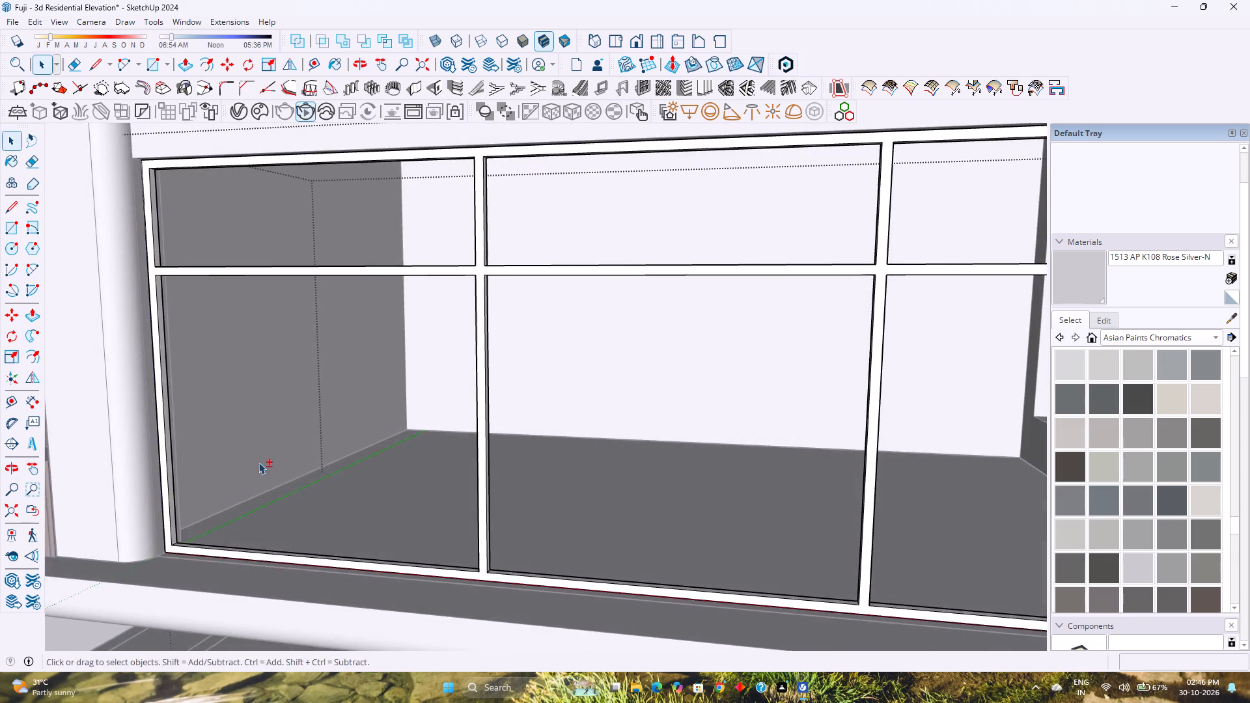
middle_click_drag(258, 462, 209, 486, "shift")
middle_click(207, 487, "shift")
middle_click_drag(197, 487, 219, 468)
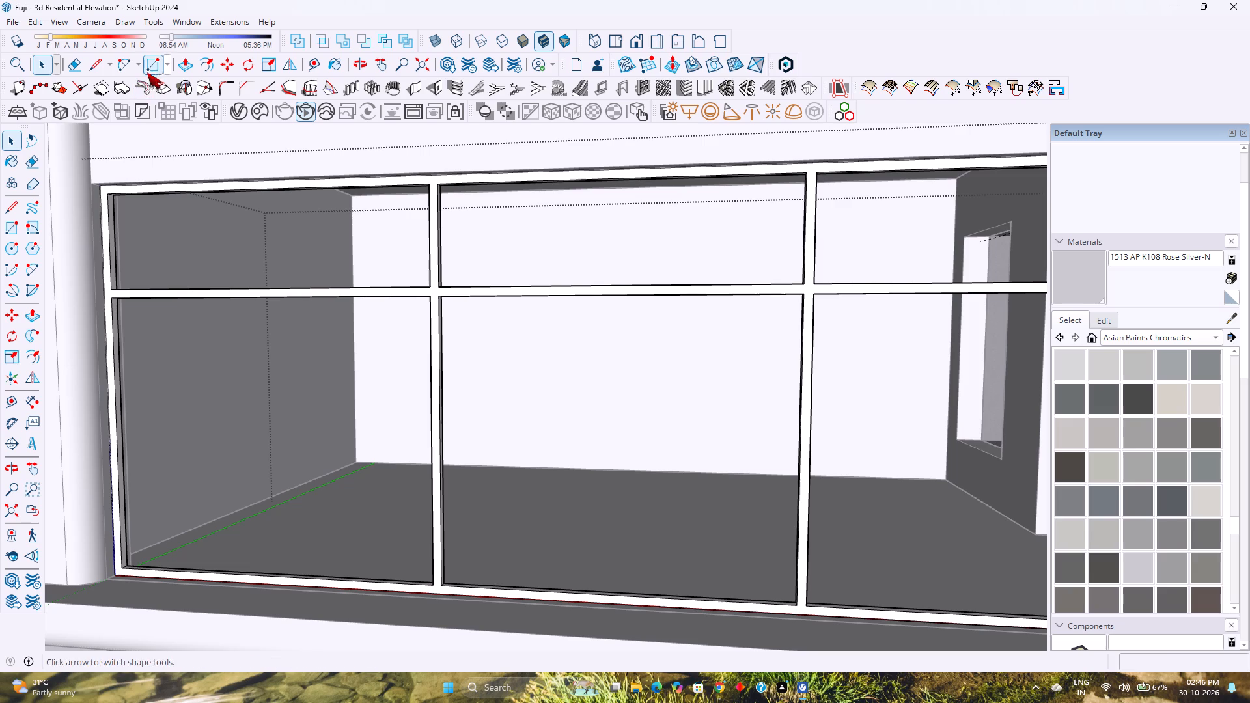
left_click(148, 71)
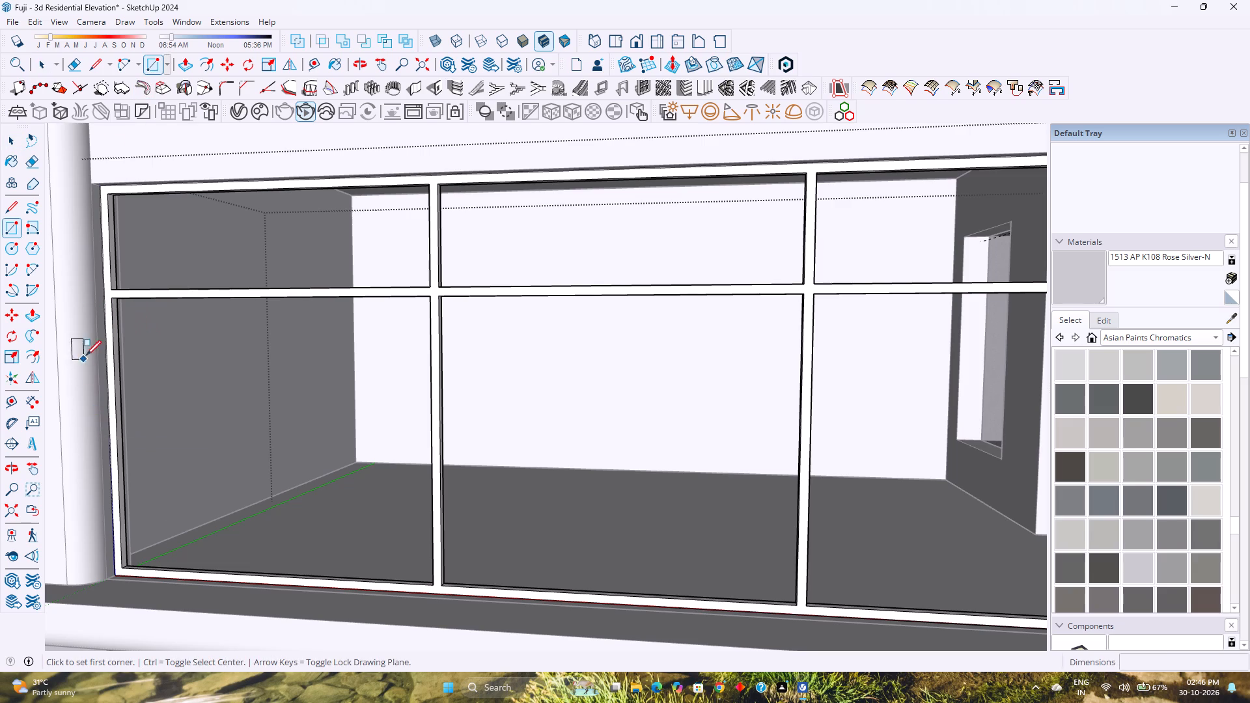
left_click(109, 297)
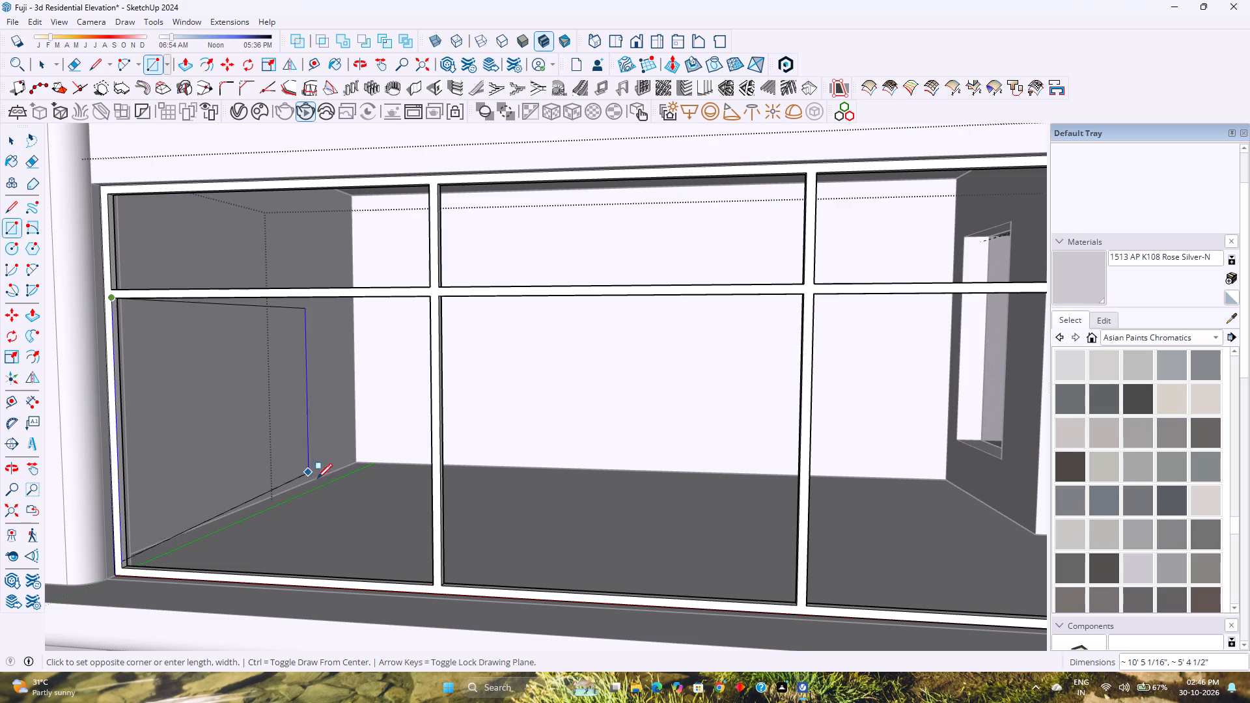
left_click(433, 581)
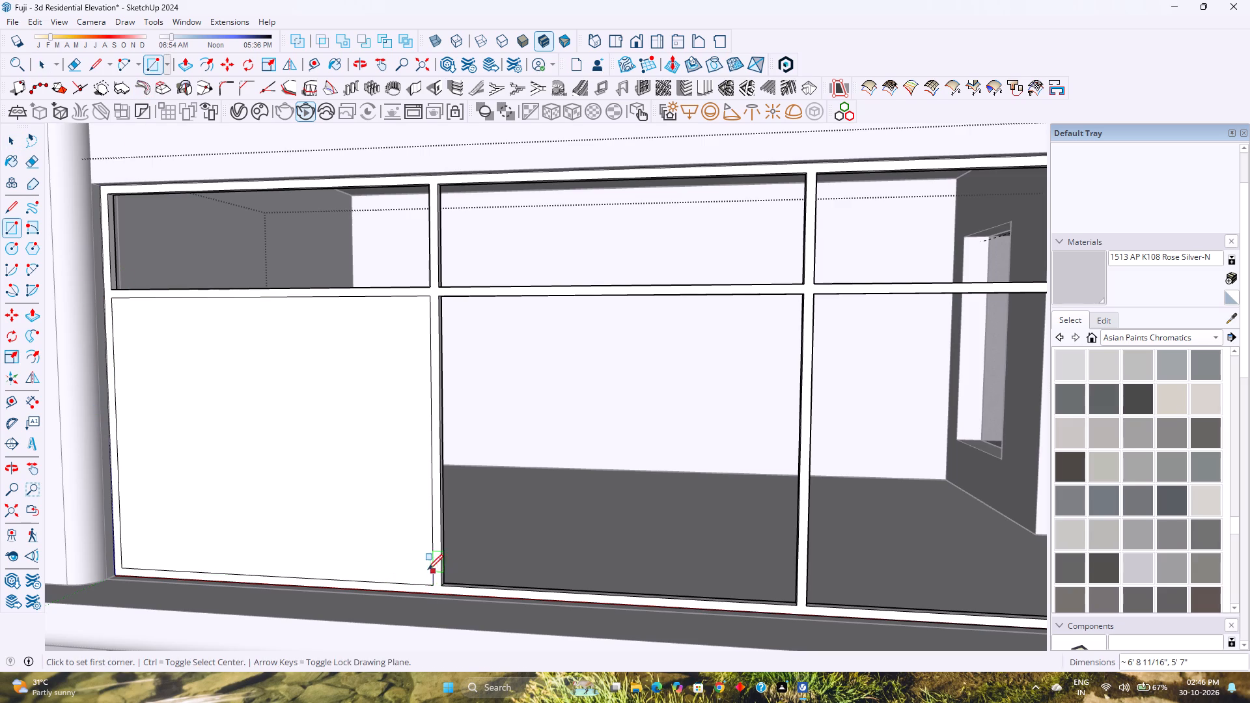
key("space")
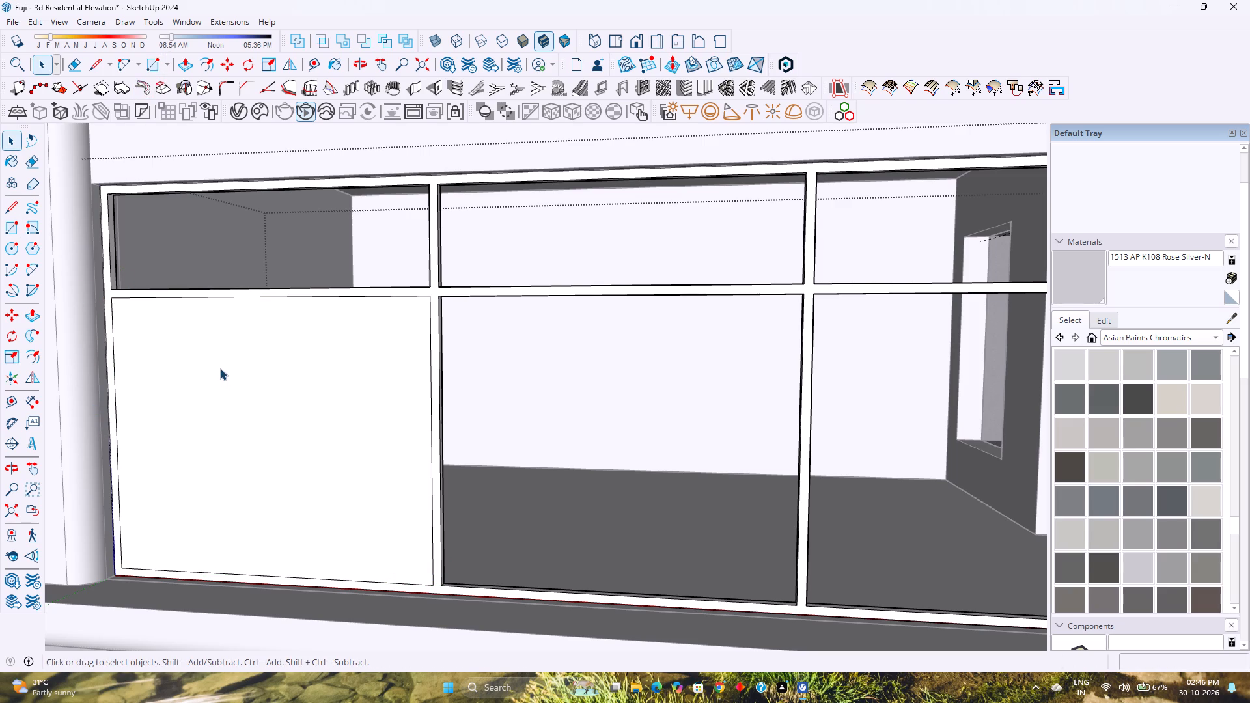
Draw a second rectangle about 6' 8 11/16" by 1' 11" across the upper wall-side opening.
key("r")
left_click(110, 191)
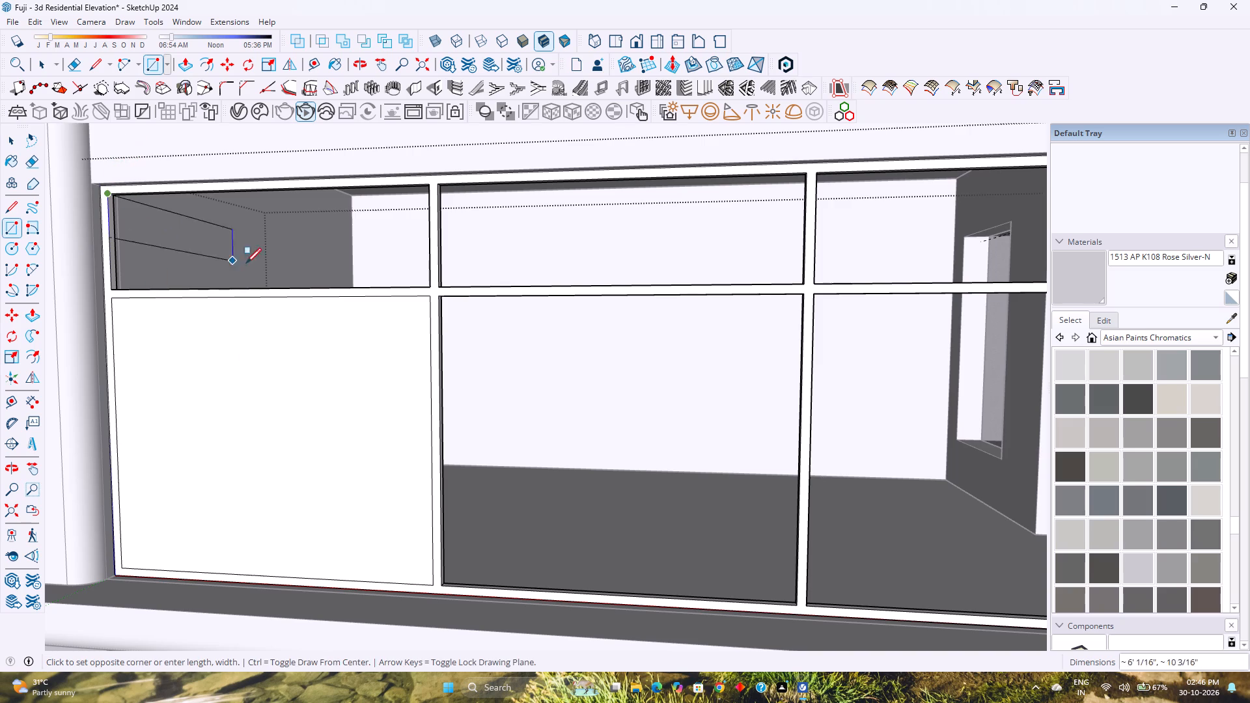
left_click(431, 283)
key("space")
Group the upper and lower wall-side pane rectangles together.
double_click(327, 340)
double_click(298, 255, "ctrl")
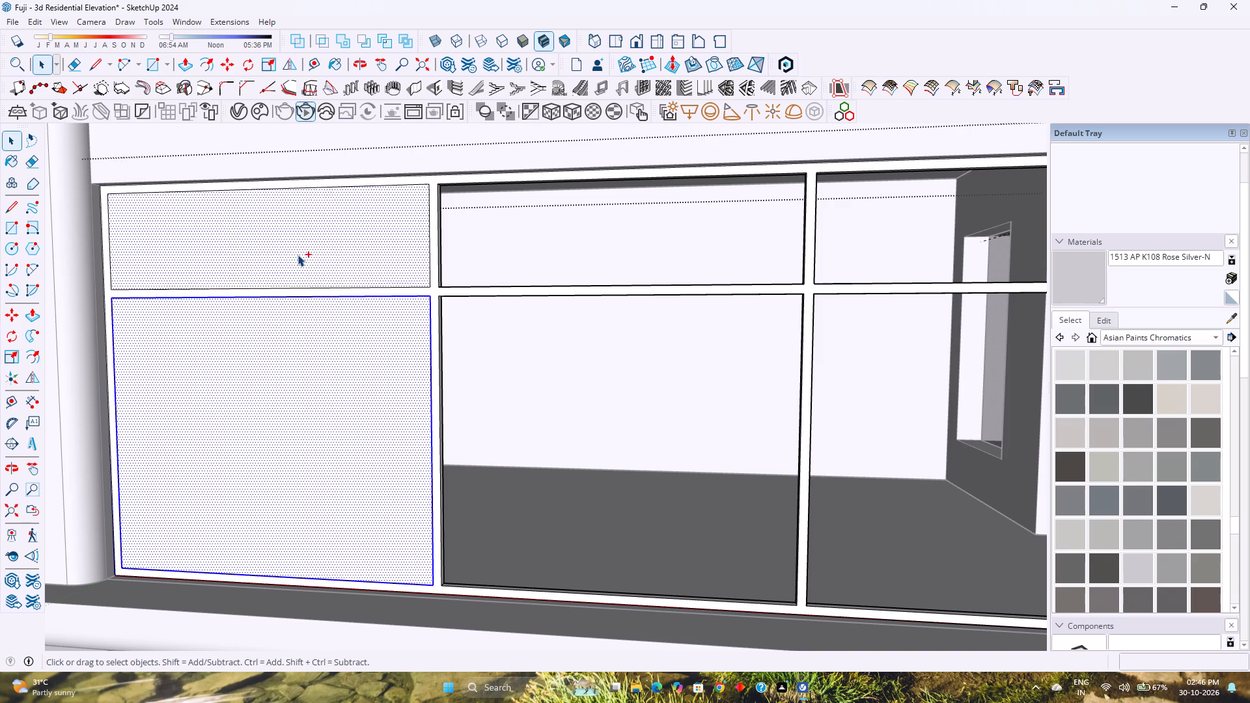
right_click(298, 255)
left_click(365, 380)
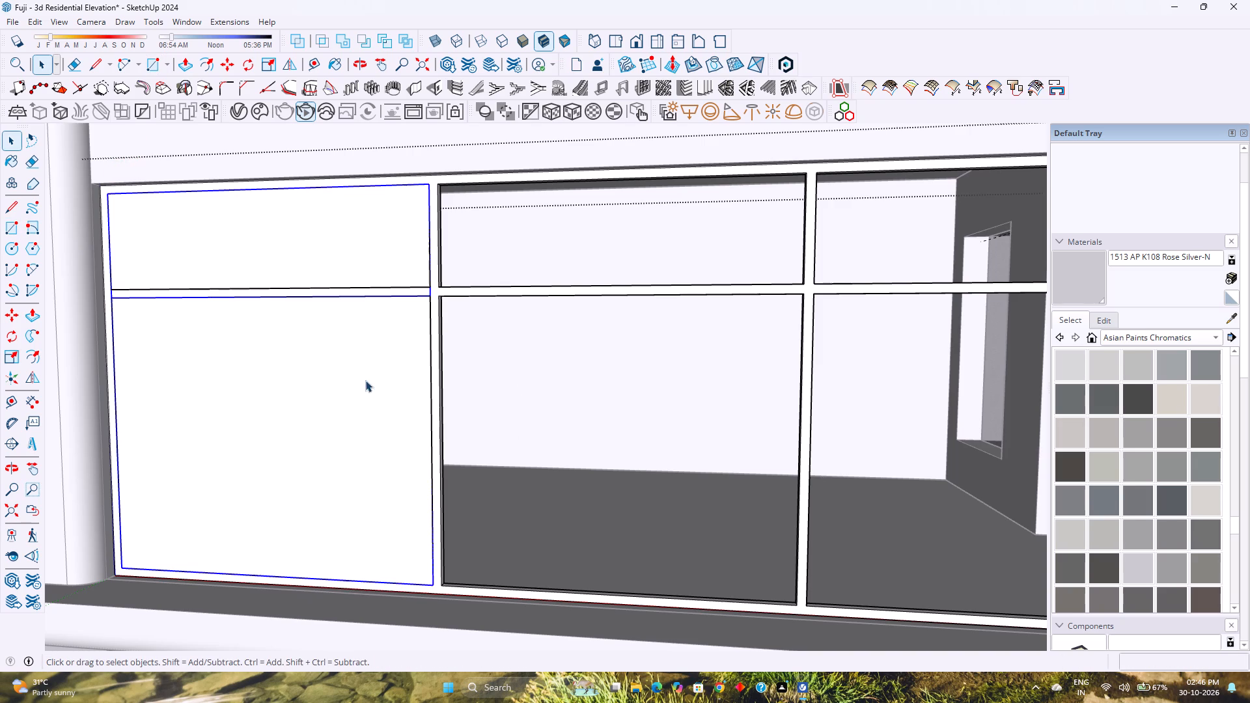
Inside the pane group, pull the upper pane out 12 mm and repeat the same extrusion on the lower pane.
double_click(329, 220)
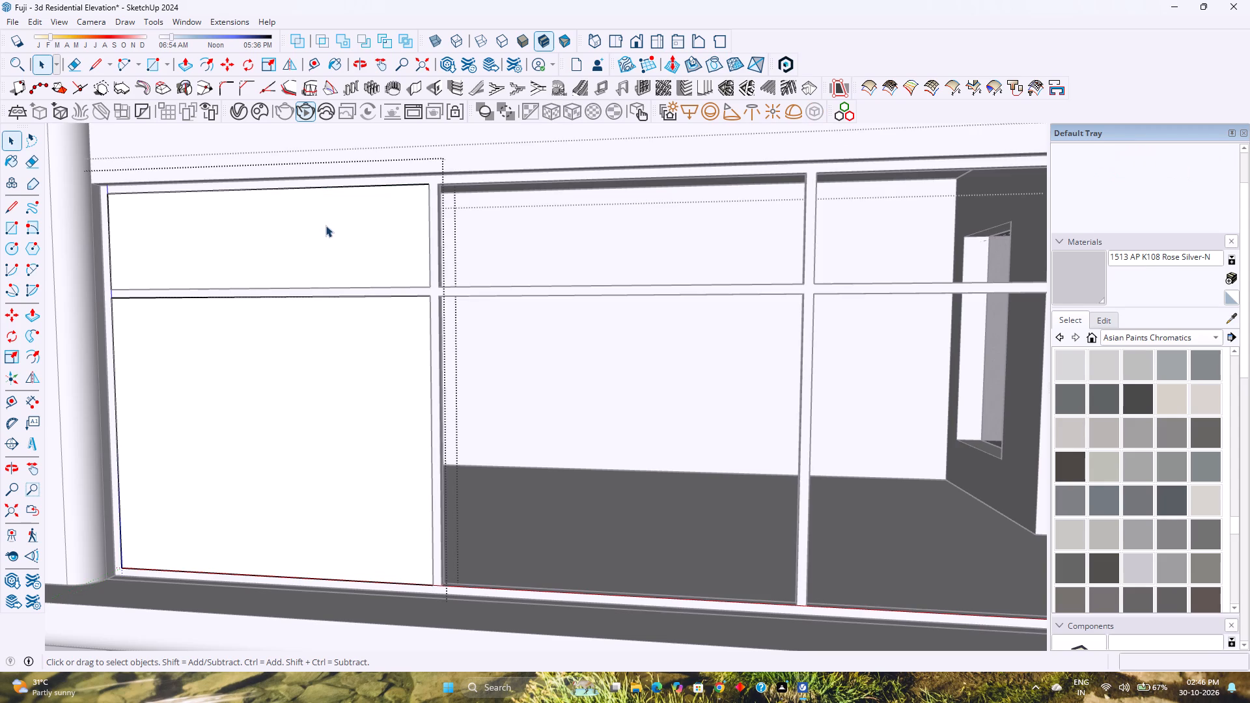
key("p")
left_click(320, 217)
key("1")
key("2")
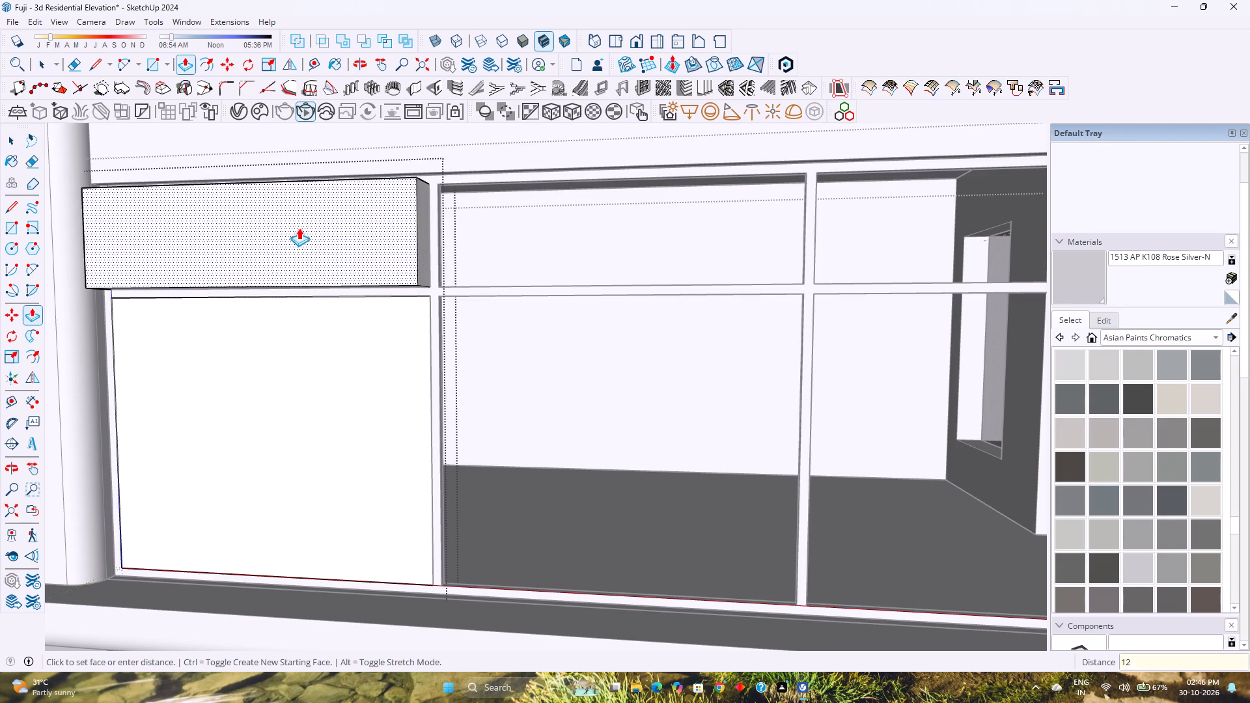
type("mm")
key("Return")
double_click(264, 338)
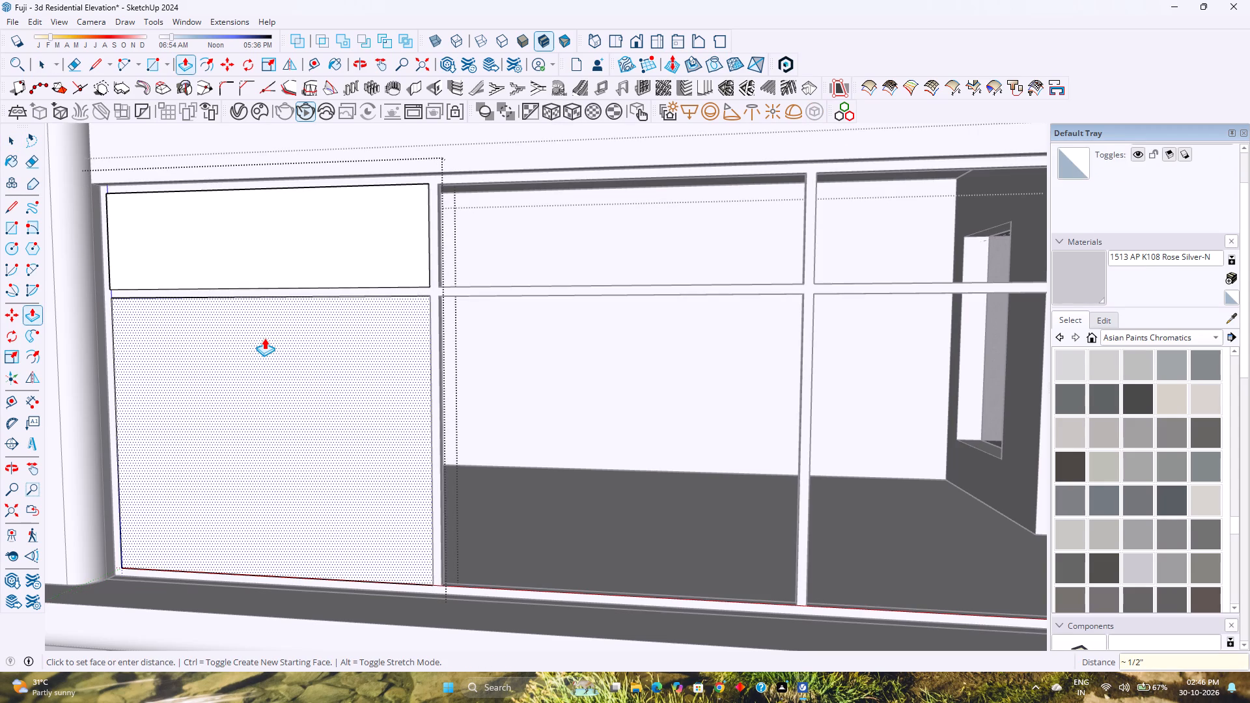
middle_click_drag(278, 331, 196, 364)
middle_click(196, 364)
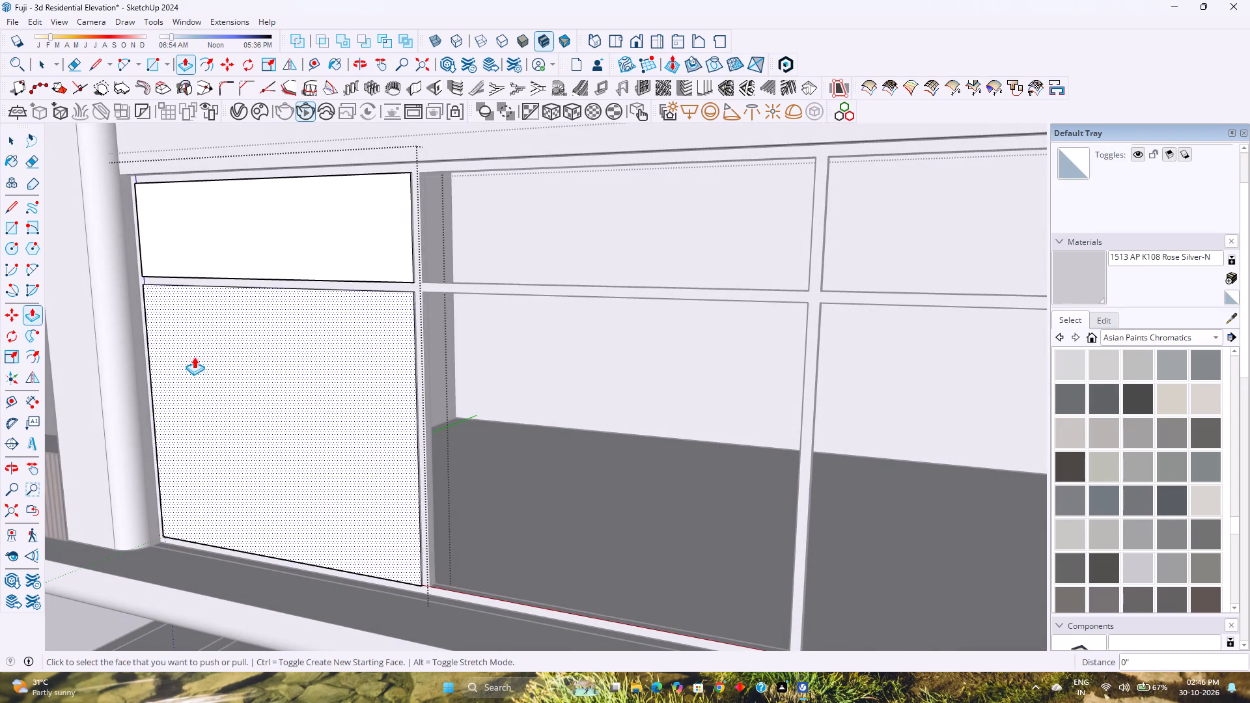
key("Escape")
Switch the material library to the Glass and Mirrors collection.
left_click(1127, 339)
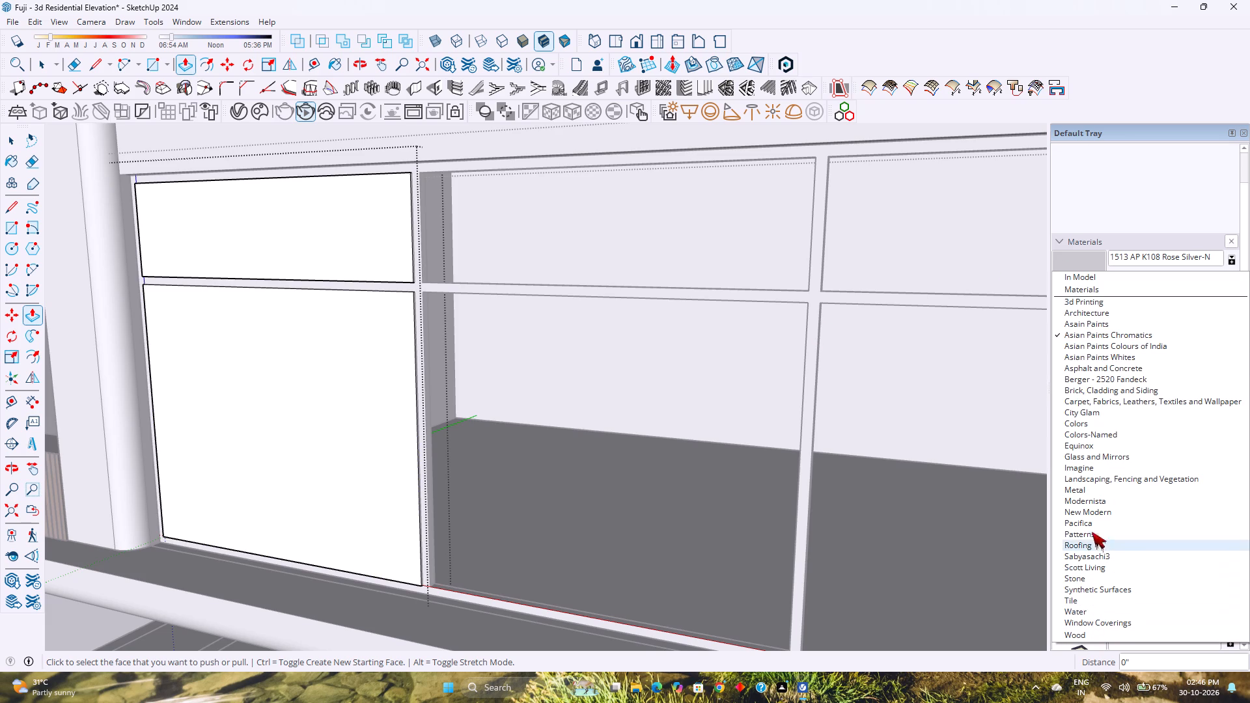
left_click(1088, 458)
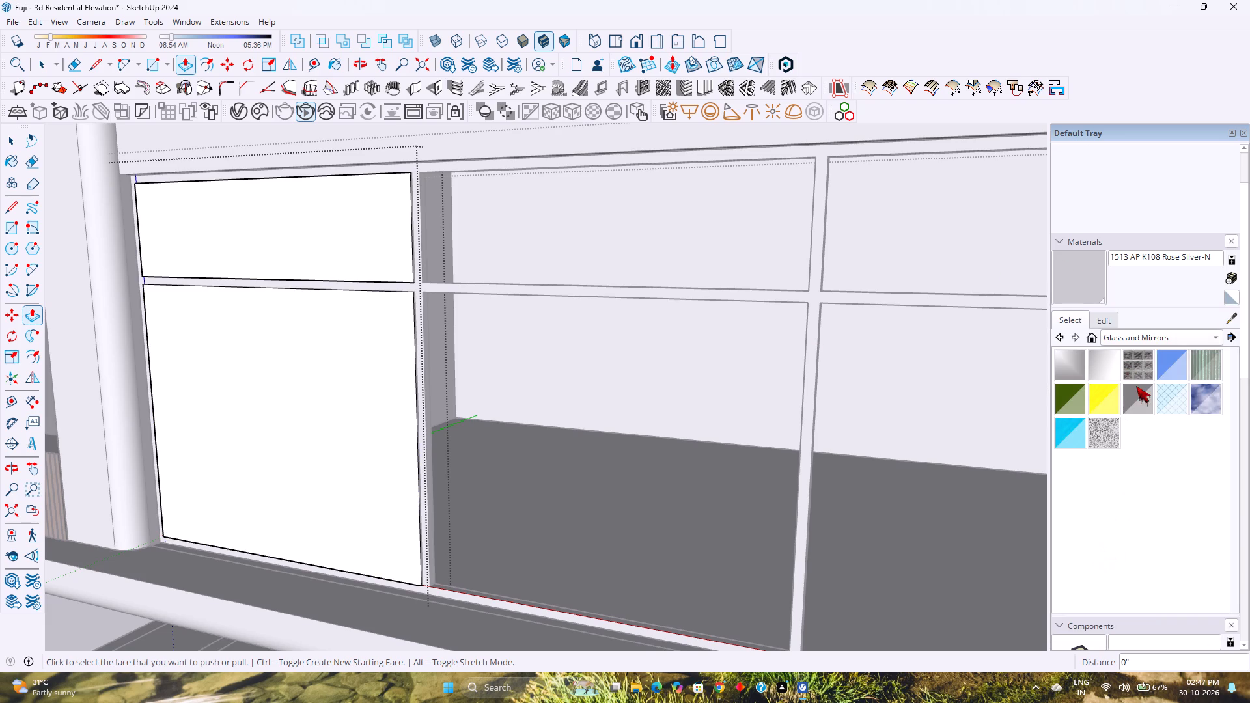
left_click(345, 462)
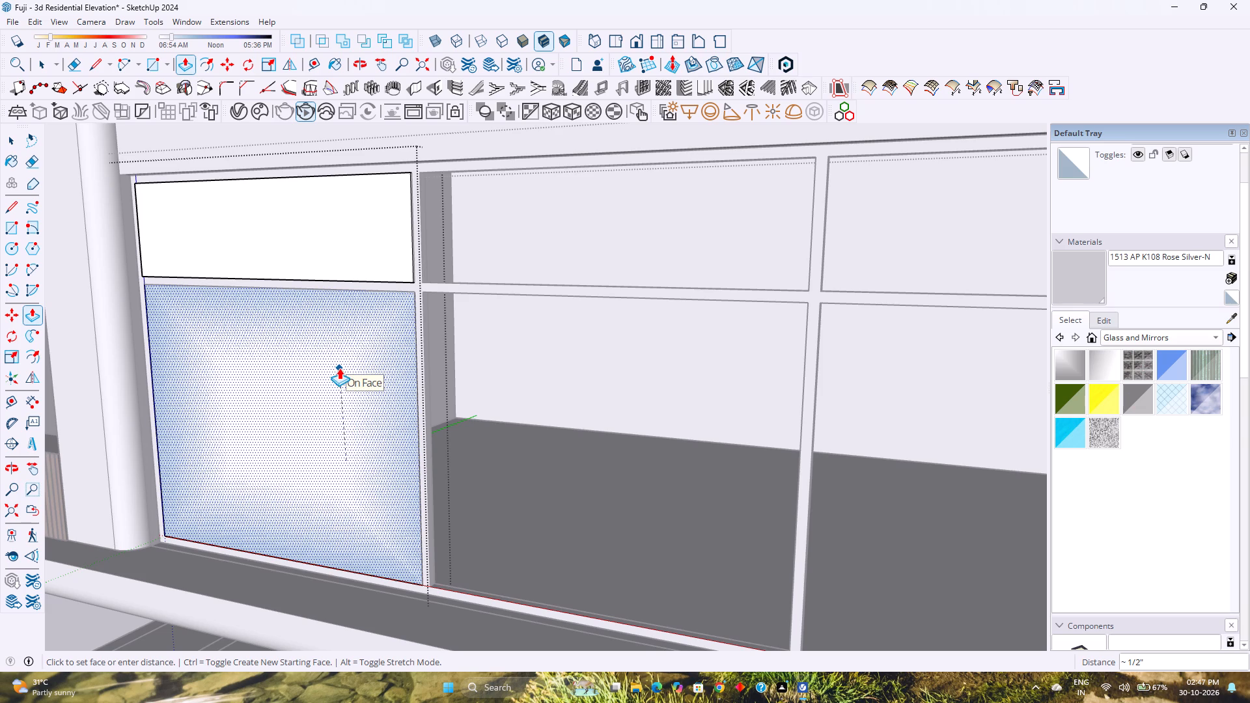
key("Escape")
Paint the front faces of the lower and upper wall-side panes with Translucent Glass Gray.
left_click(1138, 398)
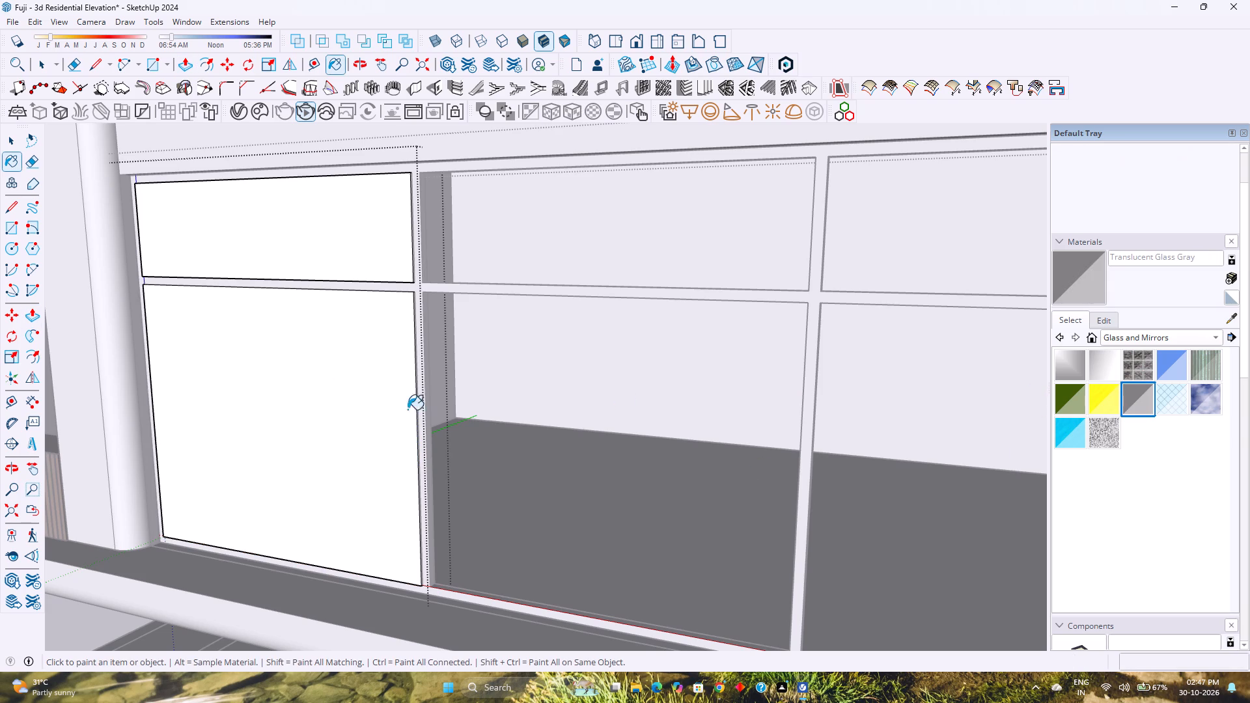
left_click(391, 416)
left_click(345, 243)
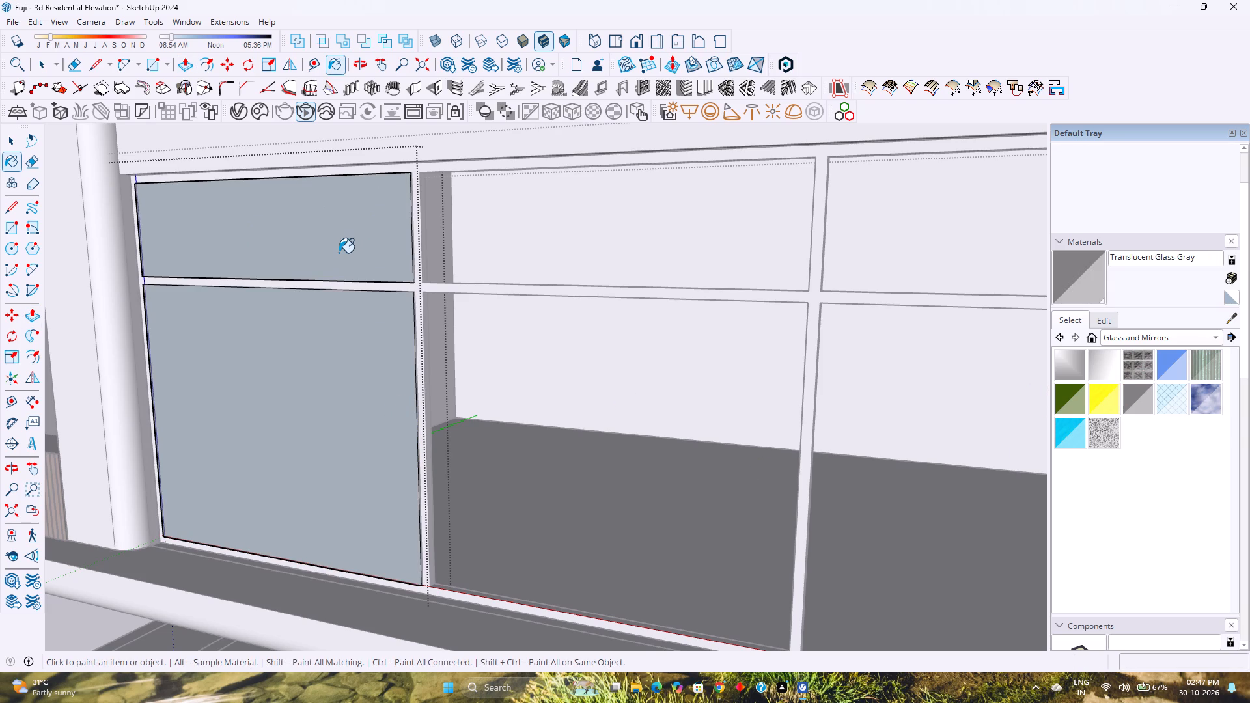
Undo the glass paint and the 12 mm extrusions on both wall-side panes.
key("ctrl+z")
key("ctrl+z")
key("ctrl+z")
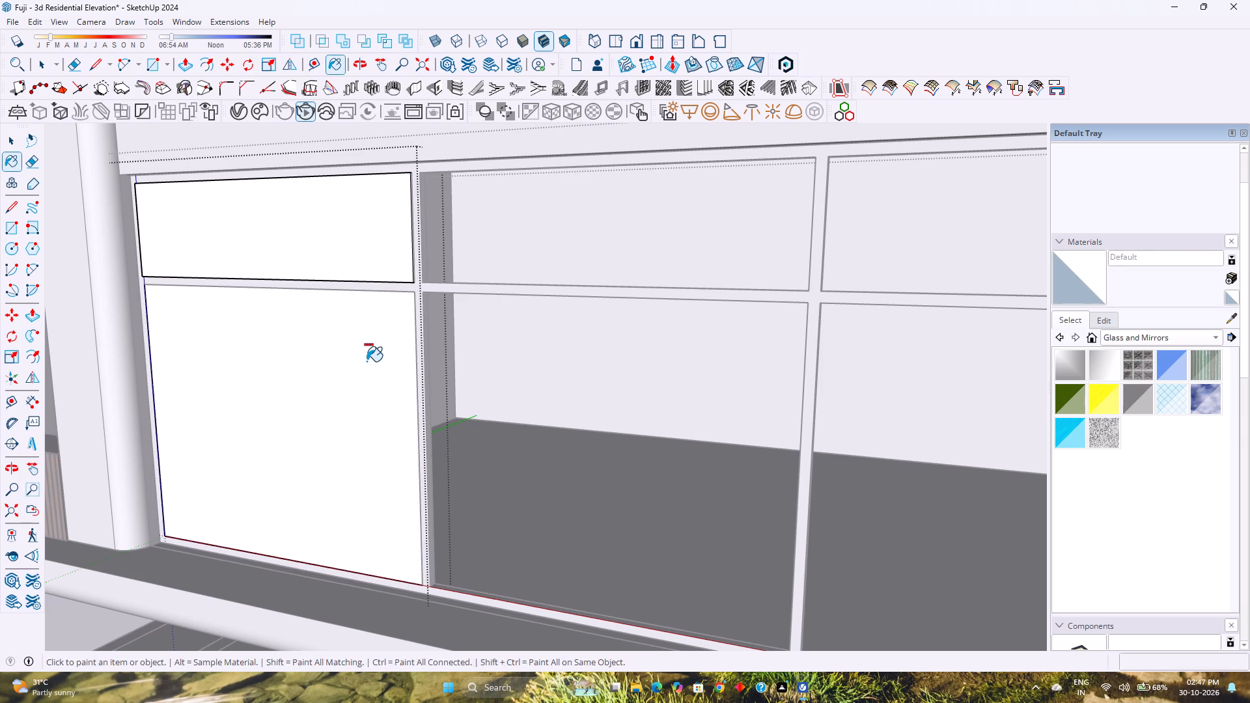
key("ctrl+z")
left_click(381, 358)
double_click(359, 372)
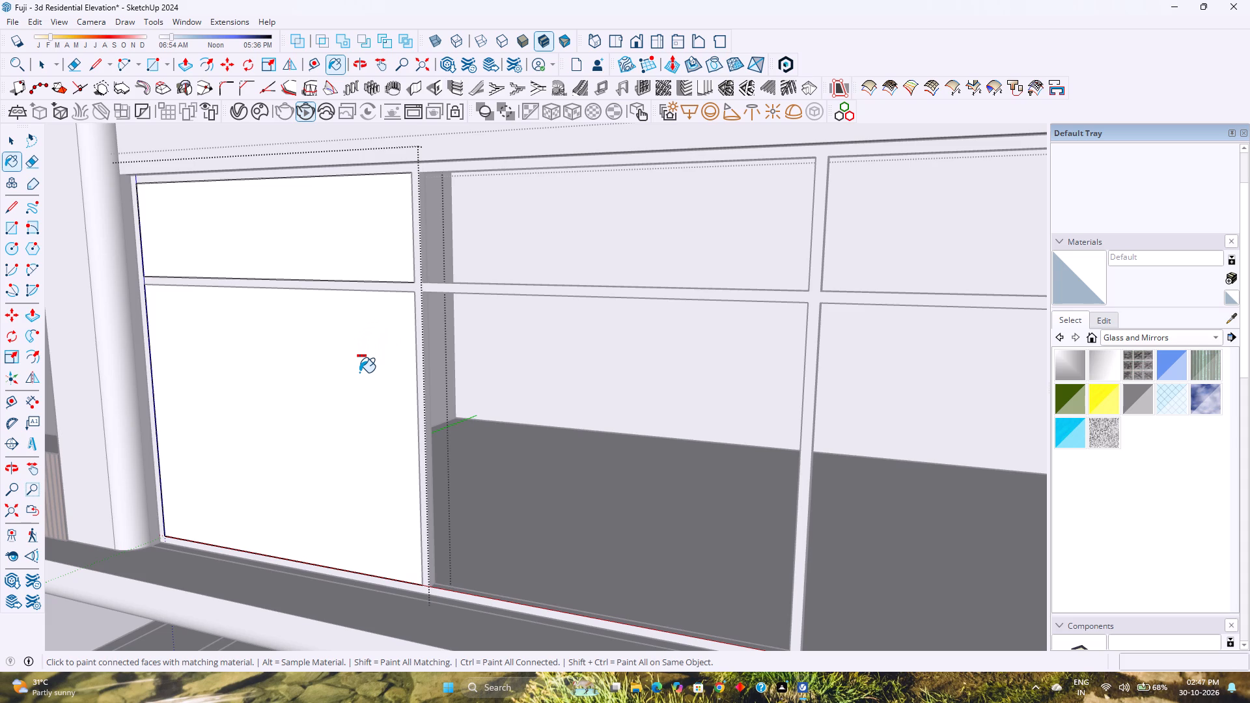
Leave the pane group and paint the whole group with Translucent Glass Gray.
key("Escape")
key("space")
key("Escape")
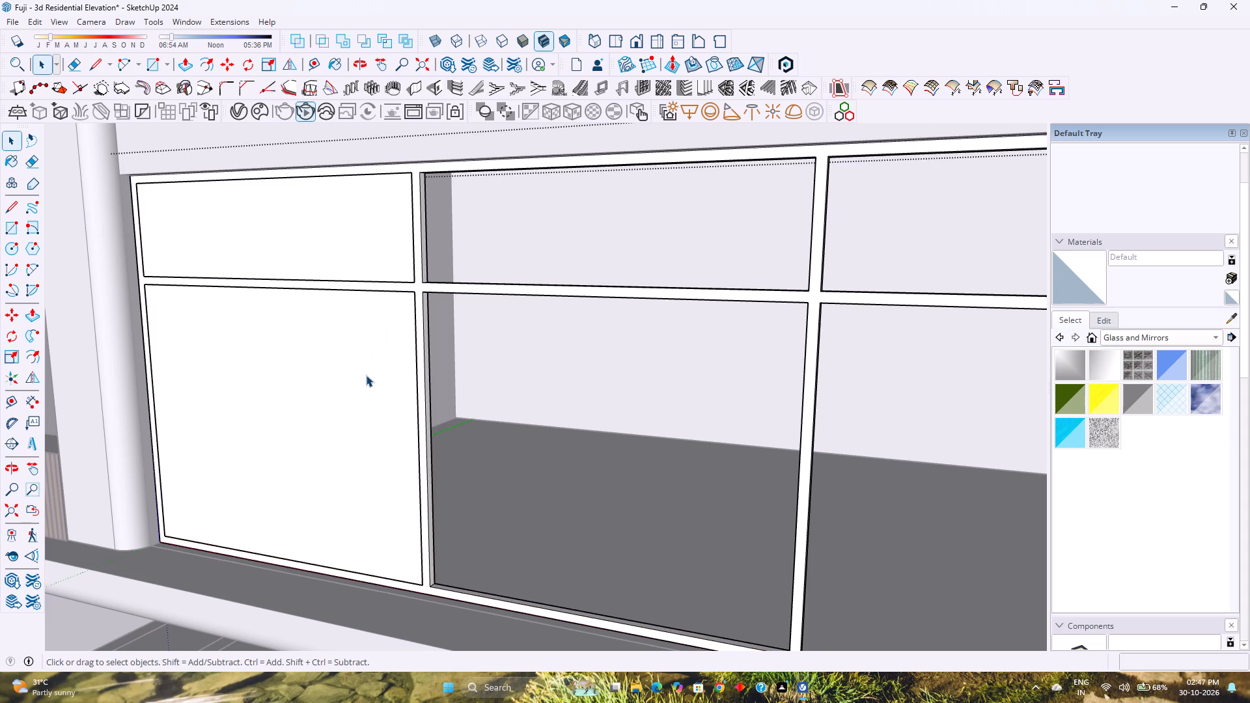
left_click(366, 375)
left_click(1136, 393)
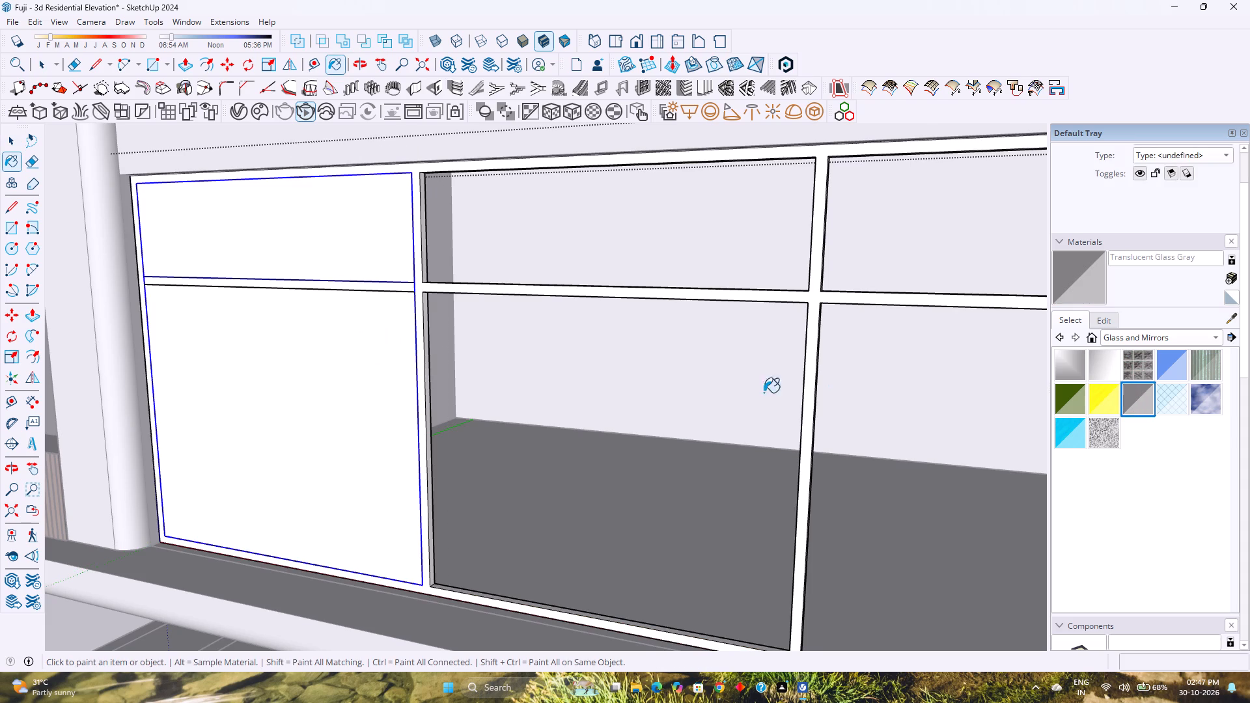
left_click(385, 393)
key("space")
Inside the painted pane group, extrude the lower pane 12 mm outward and give the upper pane the same thickness.
double_click(296, 357)
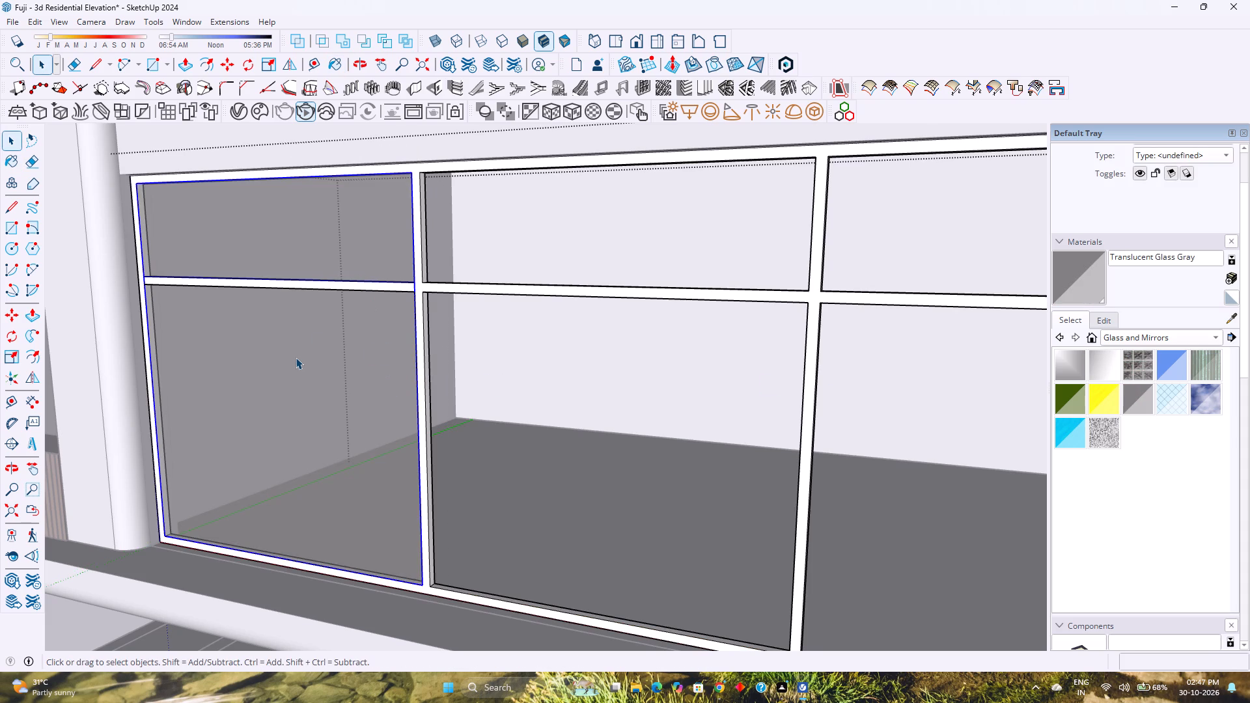
key("p")
left_click(296, 359)
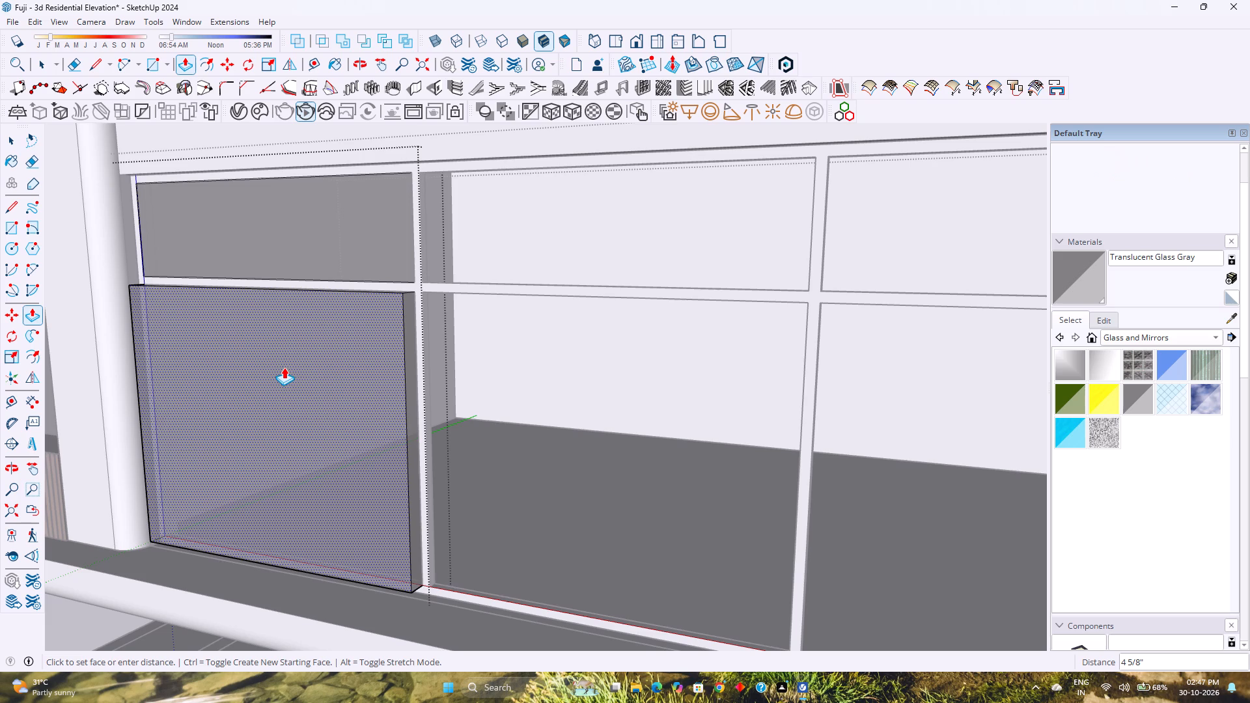
type("12")
key("m")
key("m")
key("Return")
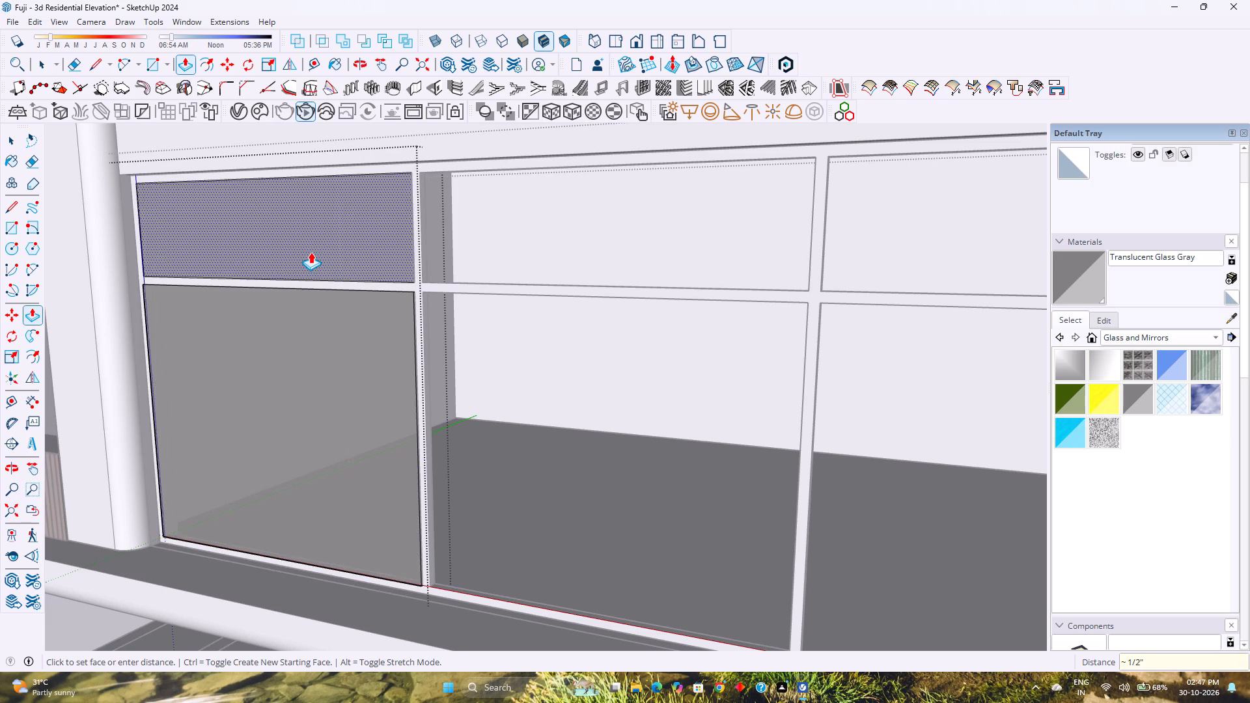
double_click(311, 252)
key("space")
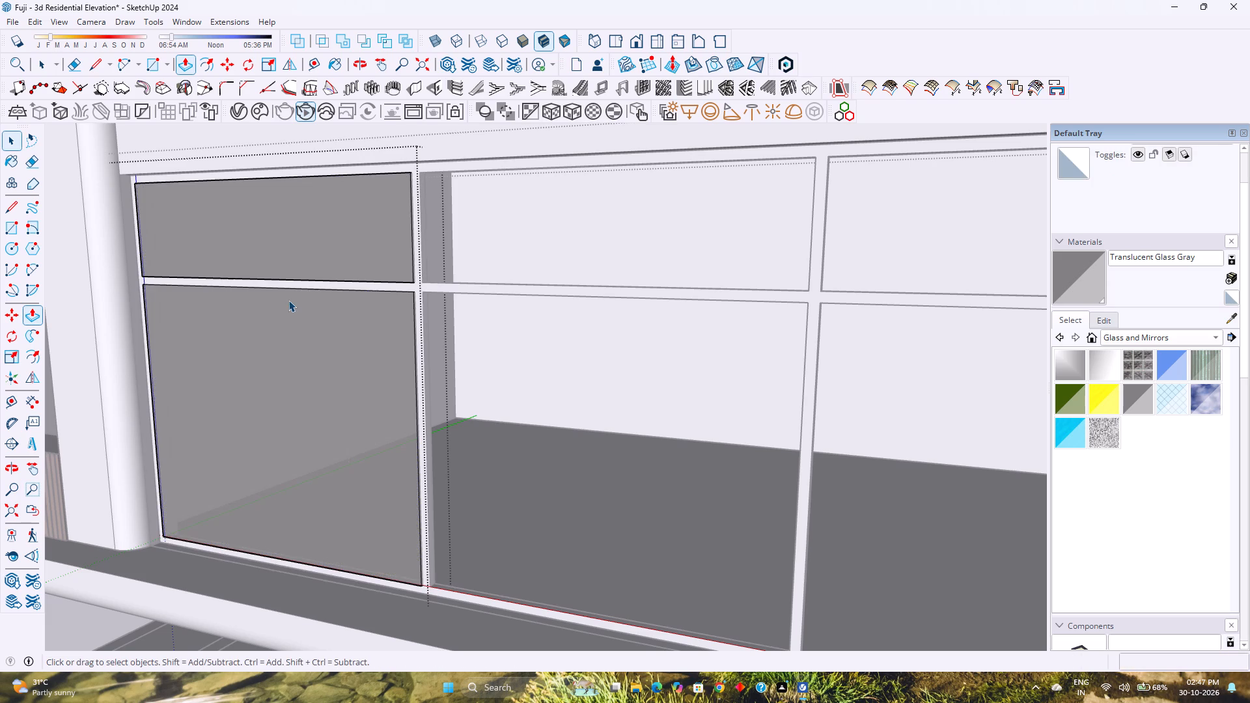
key("Escape")
Move the wall-side pane group about 1 1/4" inward along the green axis, setting it within the frame's depth.
scroll(288, 300, "down", 2)
left_click(308, 343)
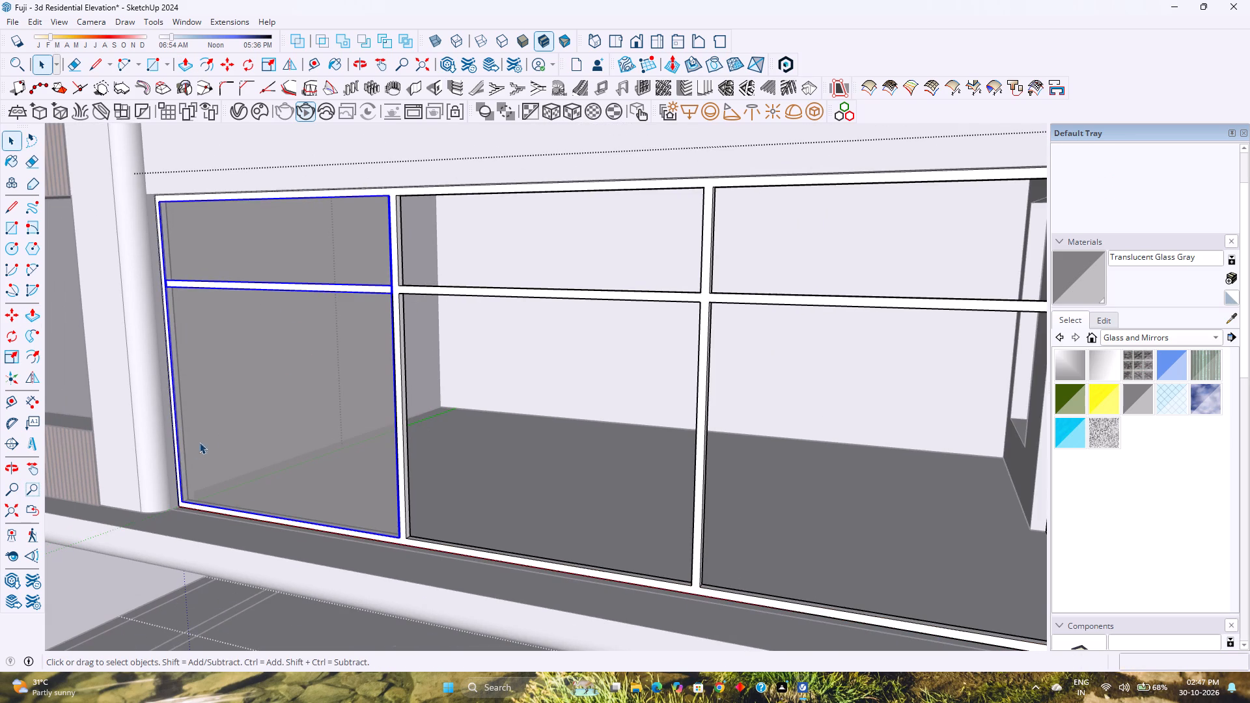
key("m")
scroll(181, 484, "up", 11)
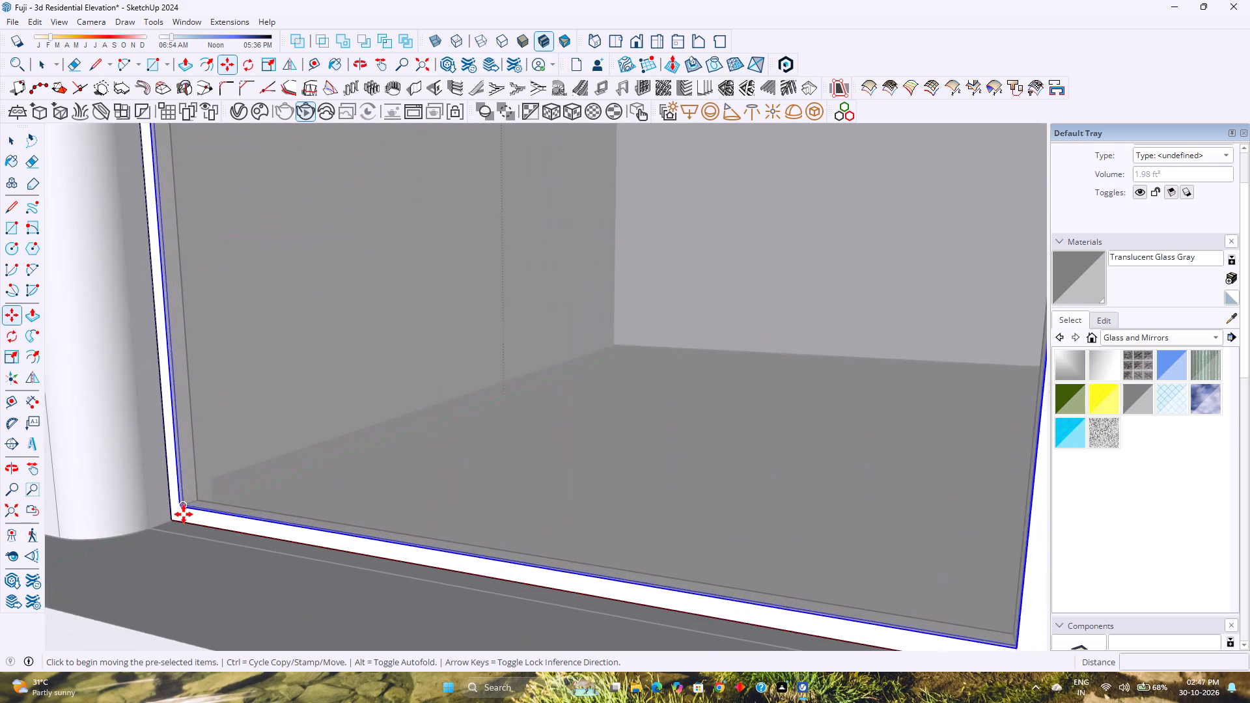
scroll(184, 514, "up", 7)
middle_click_drag(199, 486, 160, 549)
left_click(176, 486)
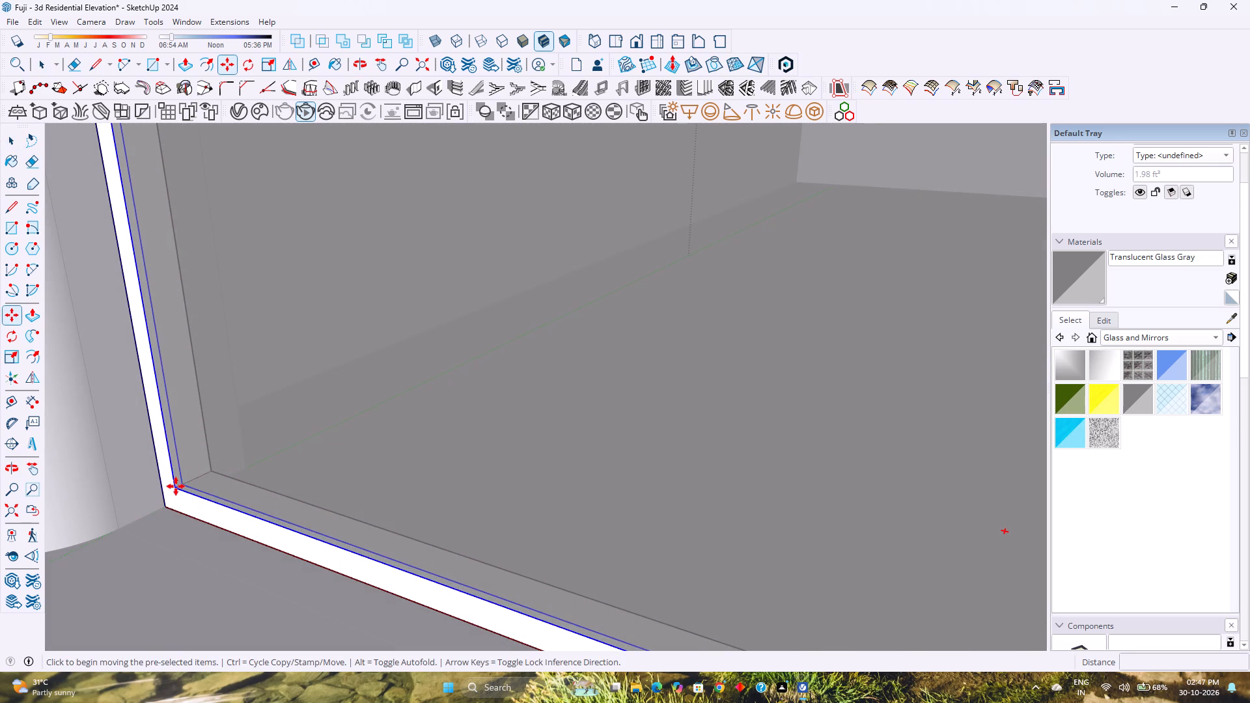
scroll(196, 477, "up", 4)
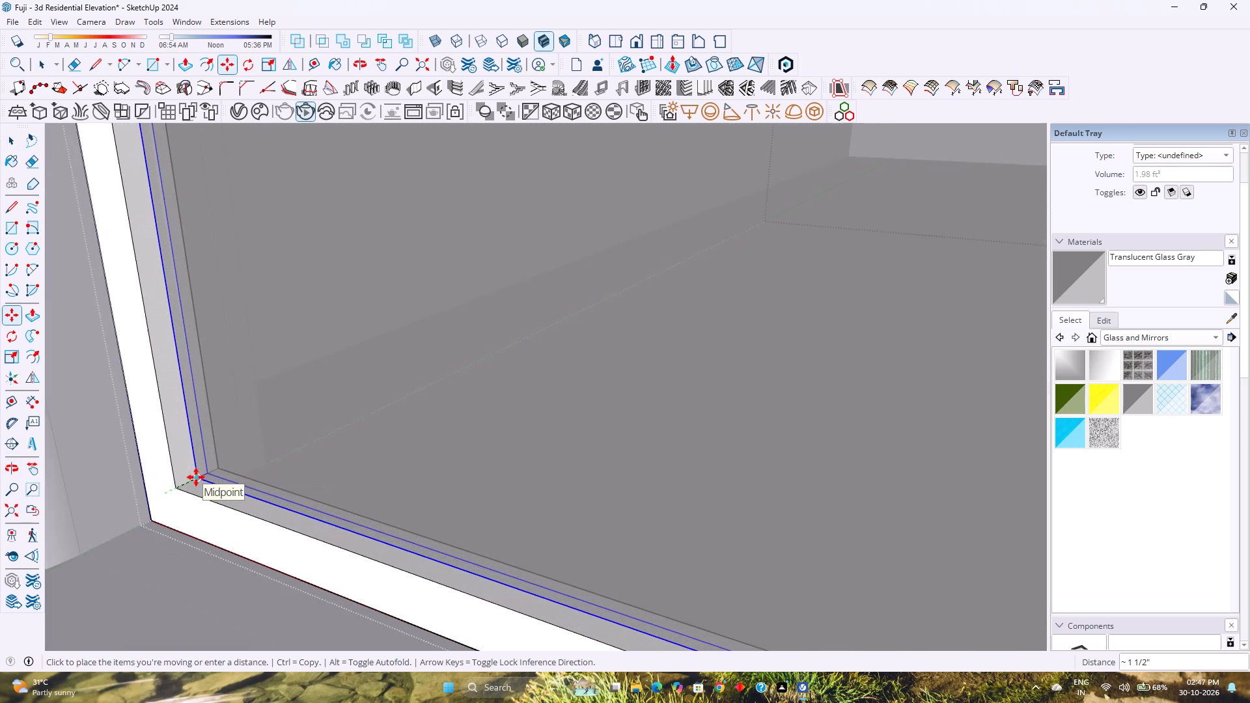
scroll(196, 477, "up", 11)
middle_click_drag(196, 477, 173, 521)
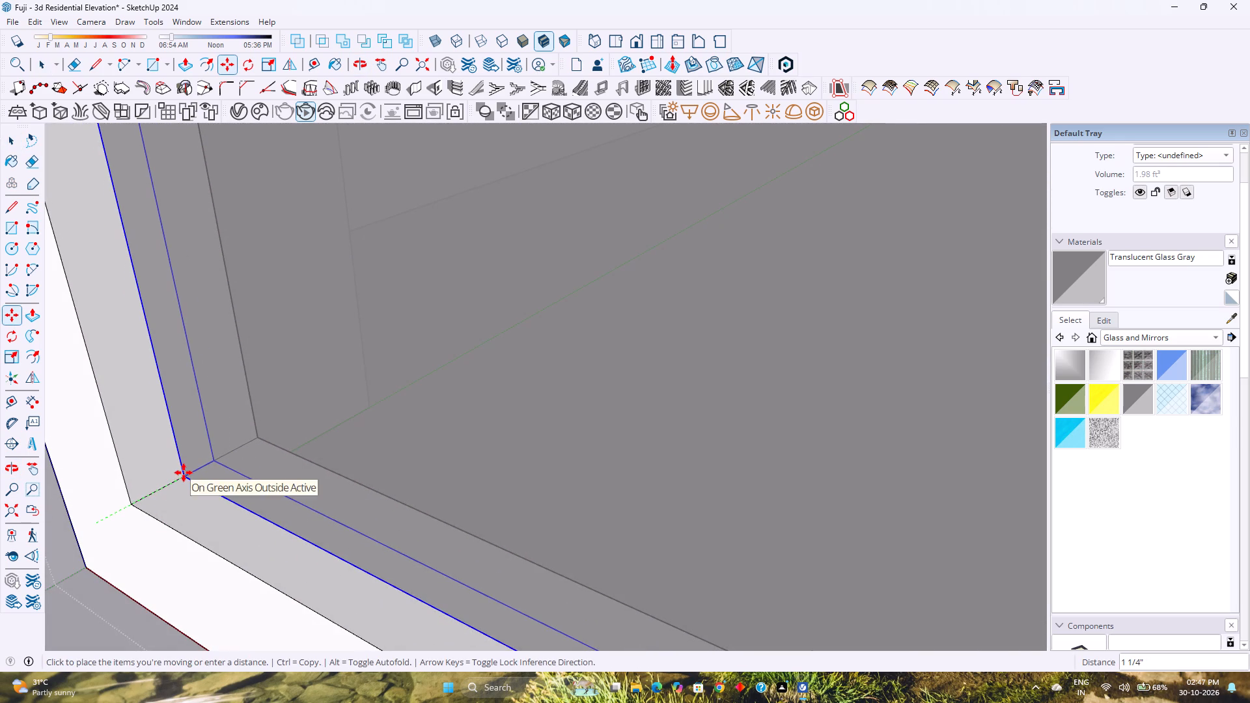
left_click(184, 473)
Copy the pane group along the front into the second and third bays, aligning each copy with the bay's lower corner.
scroll(184, 473, "down", 11)
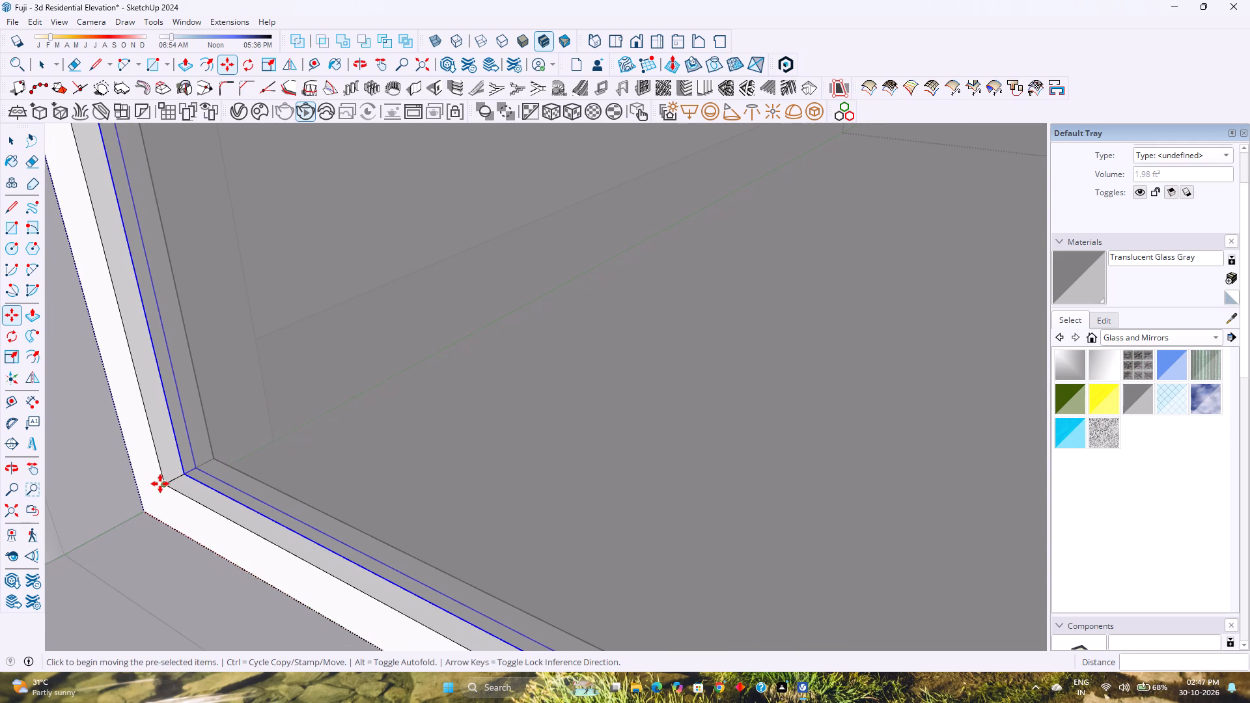
left_click(163, 485)
scroll(193, 483, "down", 19)
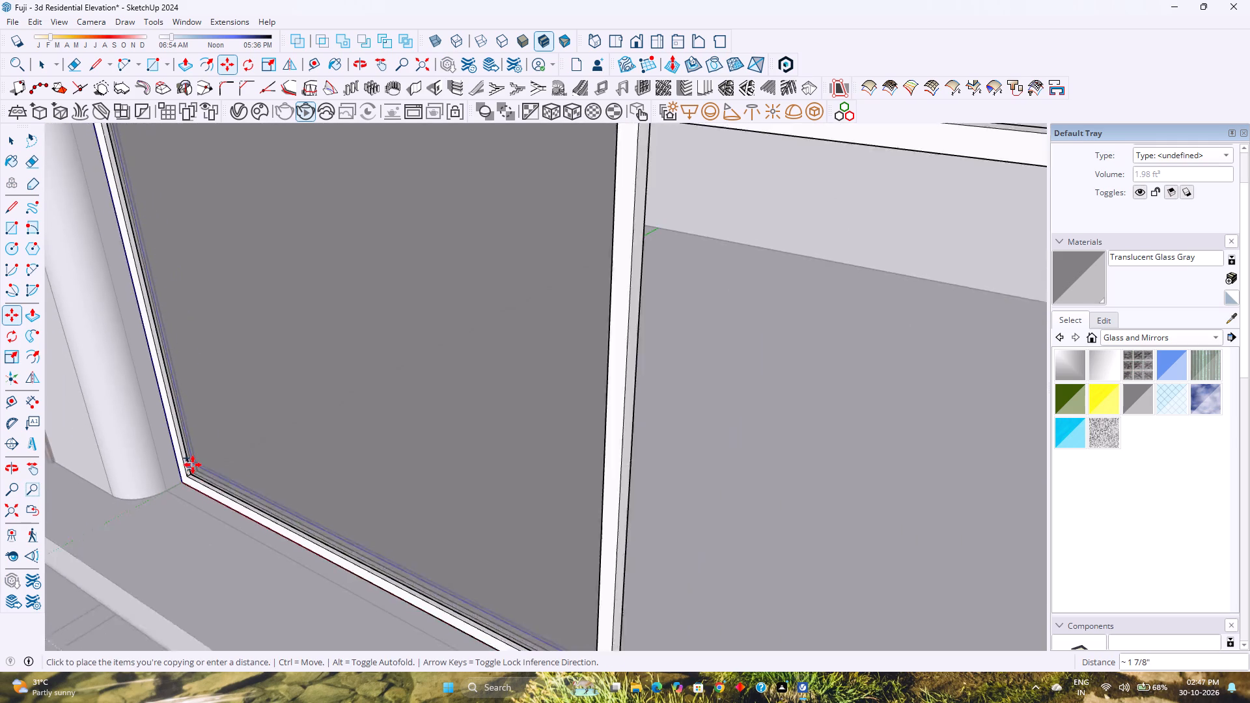
scroll(193, 465, "down", 7)
middle_click_drag(242, 489, 243, 448, "shift")
middle_click_drag(247, 445, 361, 406)
middle_click(363, 406)
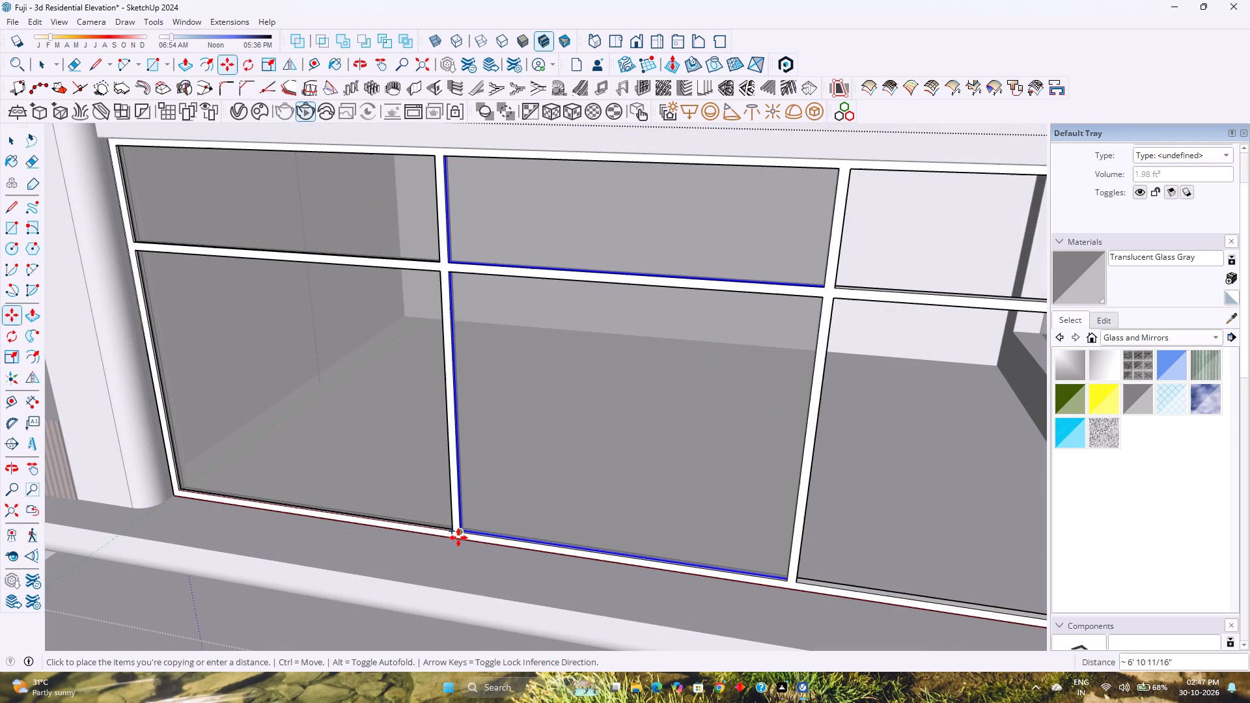
left_click(458, 538)
left_click(460, 534)
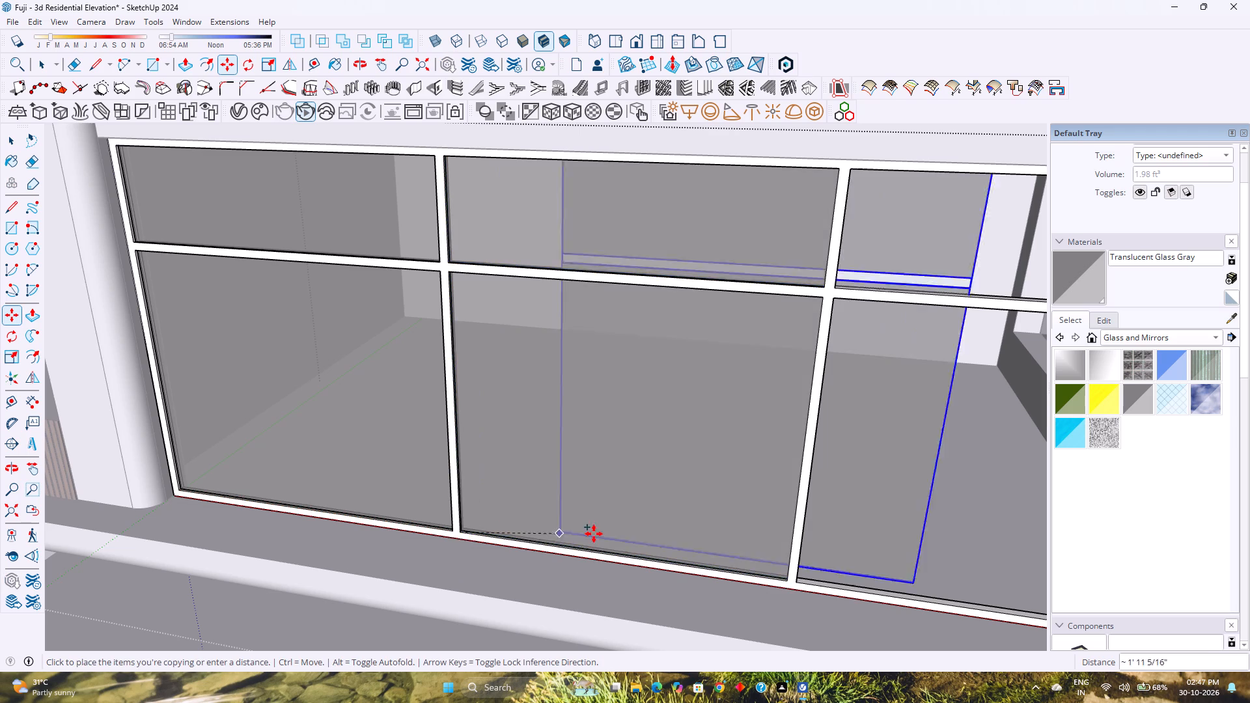
middle_click_drag(723, 535, 619, 491, "shift")
middle_click(615, 490, "shift")
left_click(693, 540)
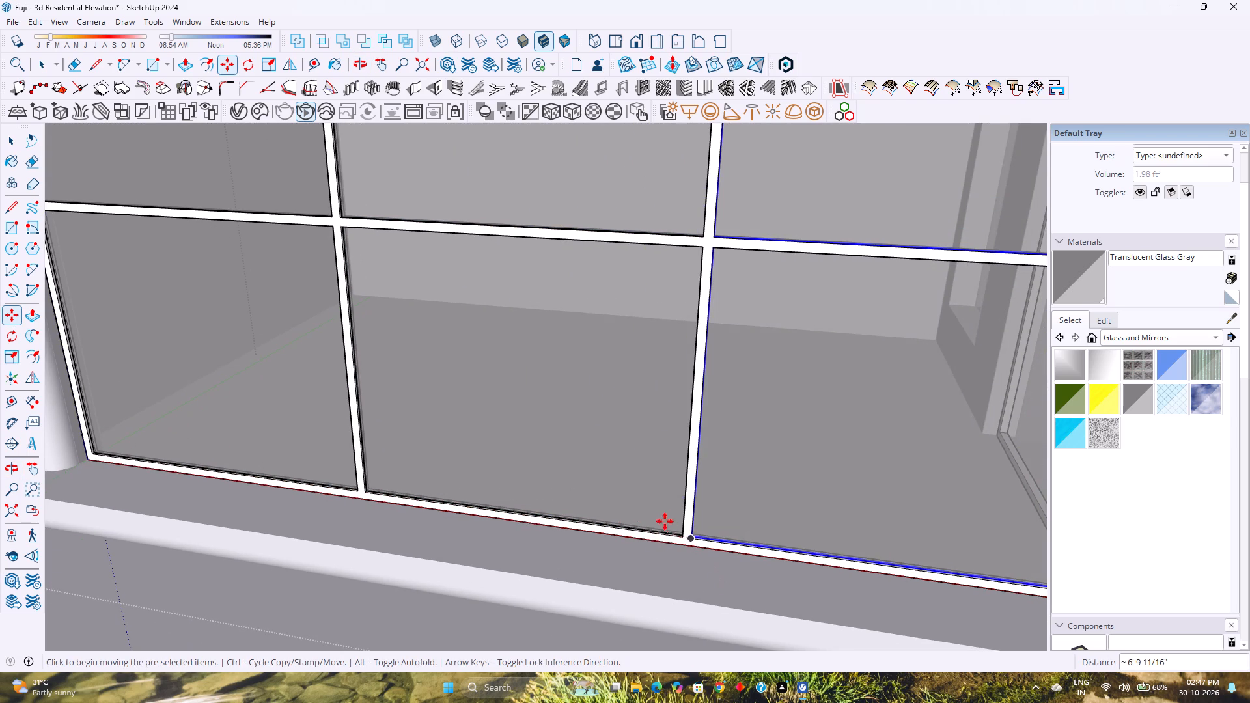
Copy the third bay's pane group to the lower front corner of the bay window's side opening.
left_click(691, 541)
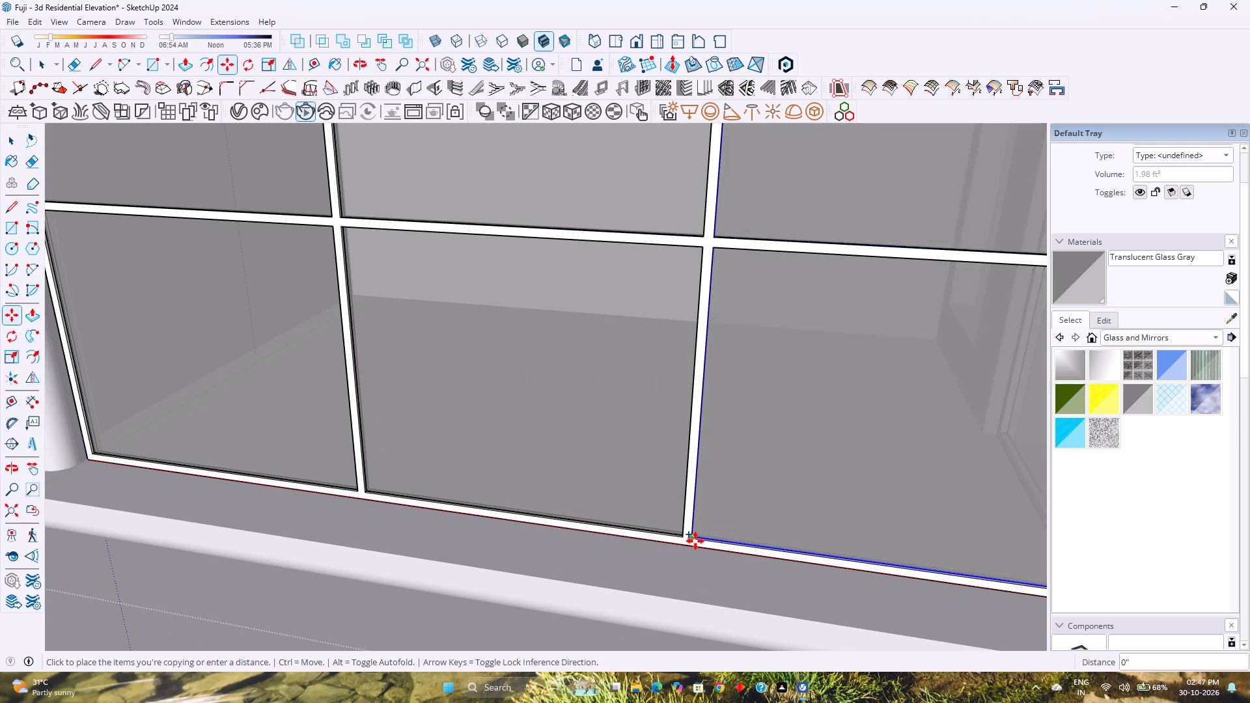
scroll(695, 540, "down", 2)
middle_click_drag(699, 536, 423, 495, "shift")
middle_click_drag(417, 494, 411, 493, "shift")
middle_click_drag(646, 501, 208, 474)
middle_click(208, 474)
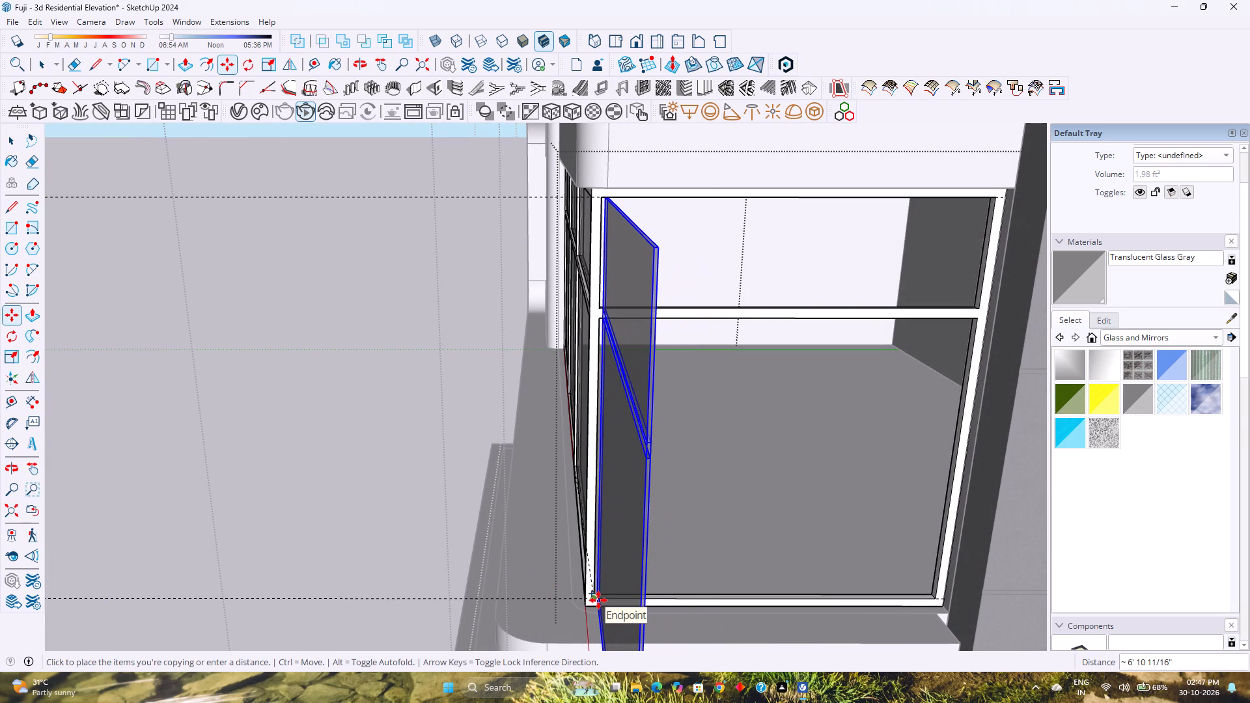
middle_click_drag(600, 585, 710, 536)
middle_click(710, 536)
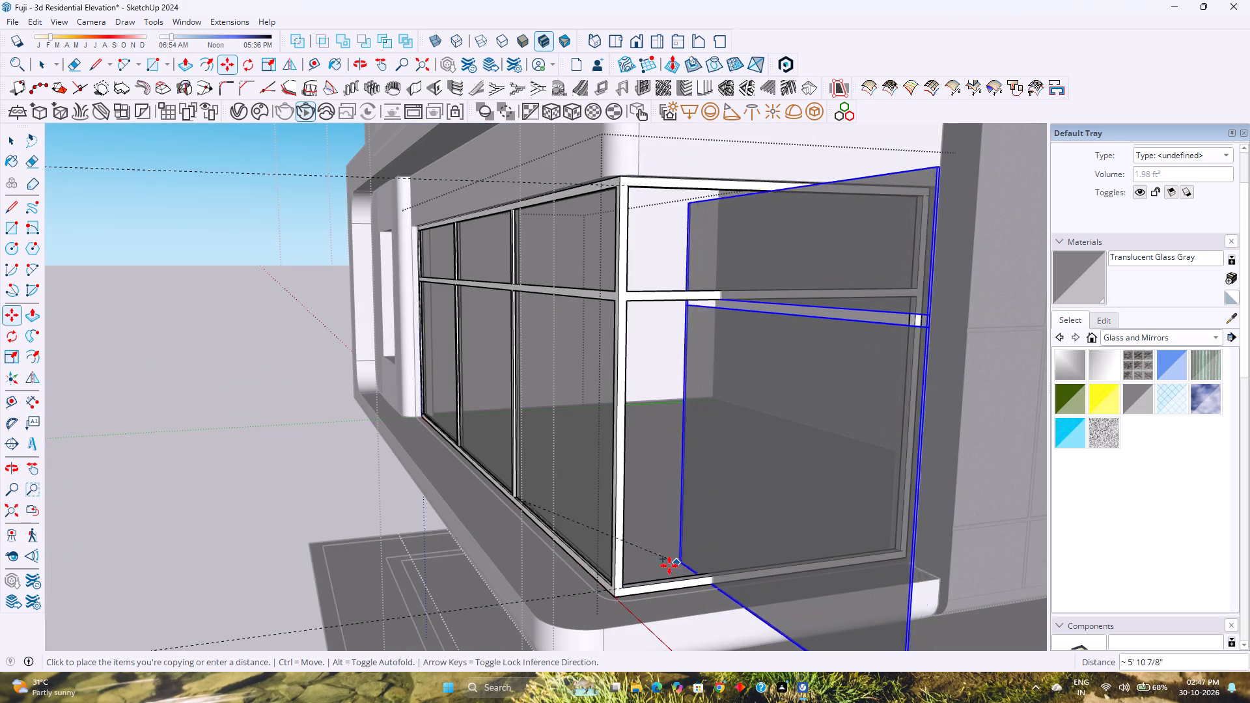
left_click(624, 586)
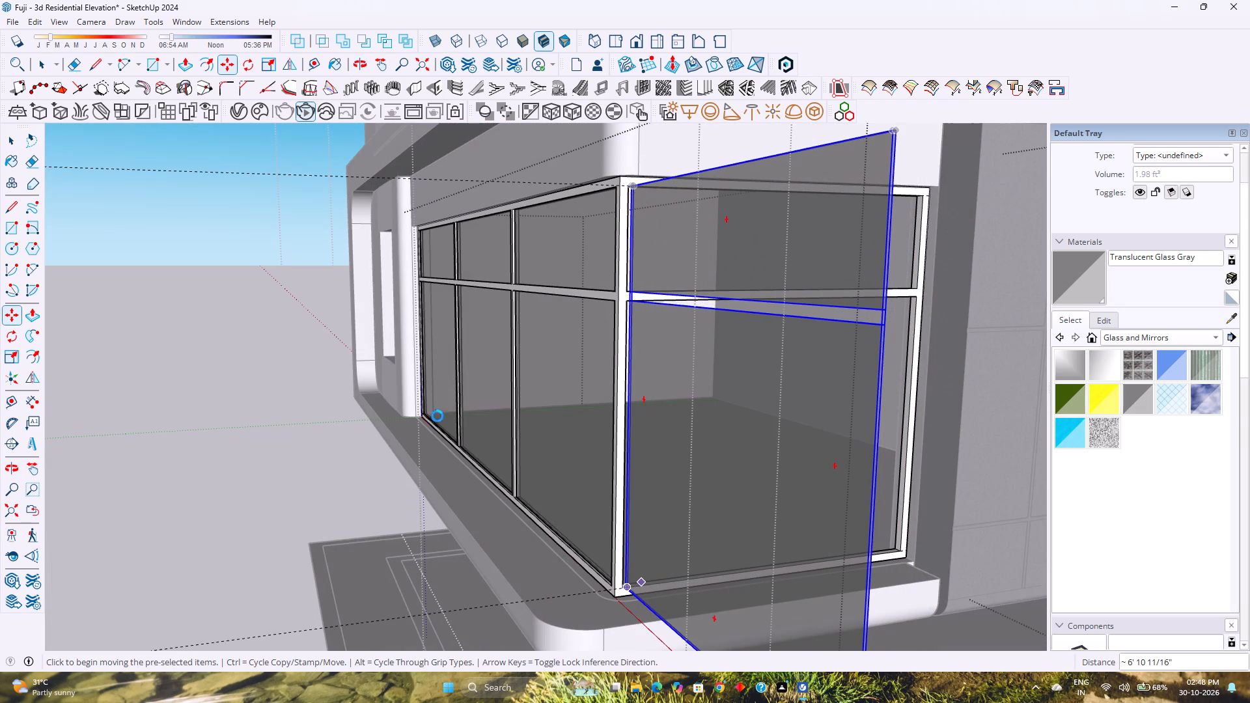
Rotate the copied pane group 90 degrees about its lower corner in the horizontal plane, aligning it with the side opening.
key("space")
left_click(244, 59)
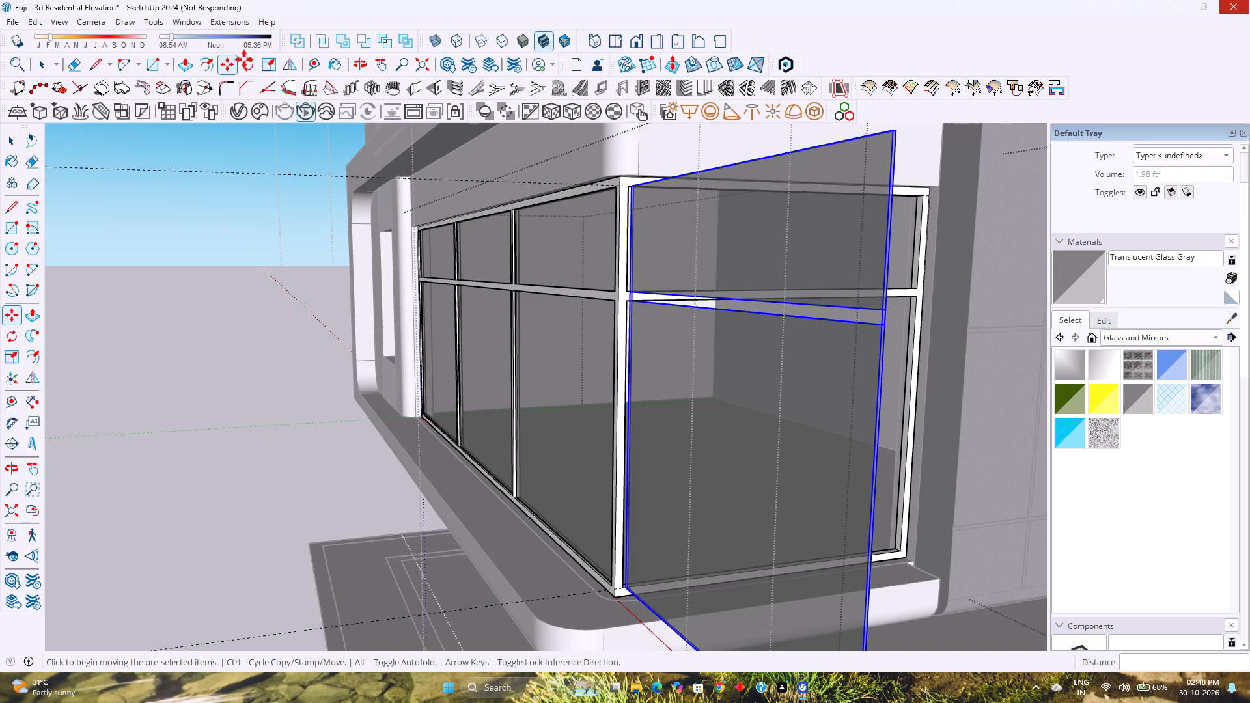
double_click(247, 64)
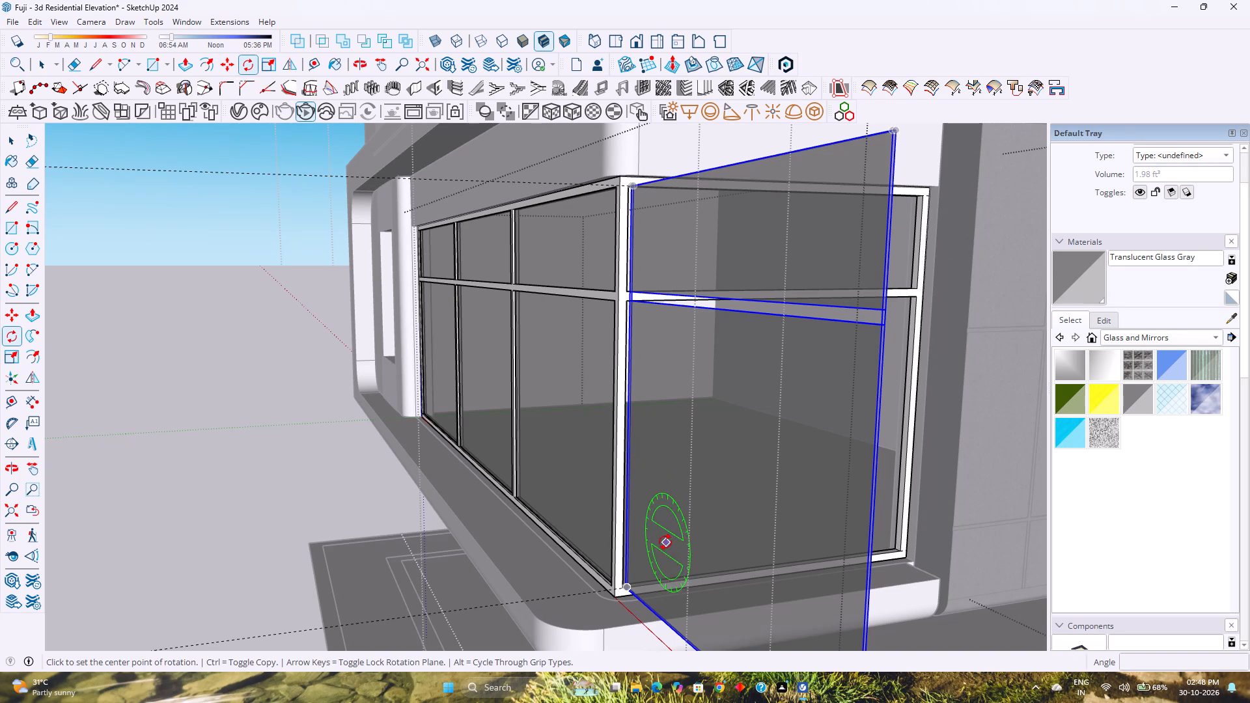
key("Up")
middle_click_drag(628, 550, 582, 445, "shift")
middle_click(582, 444, "shift")
scroll(561, 499, "up", 1)
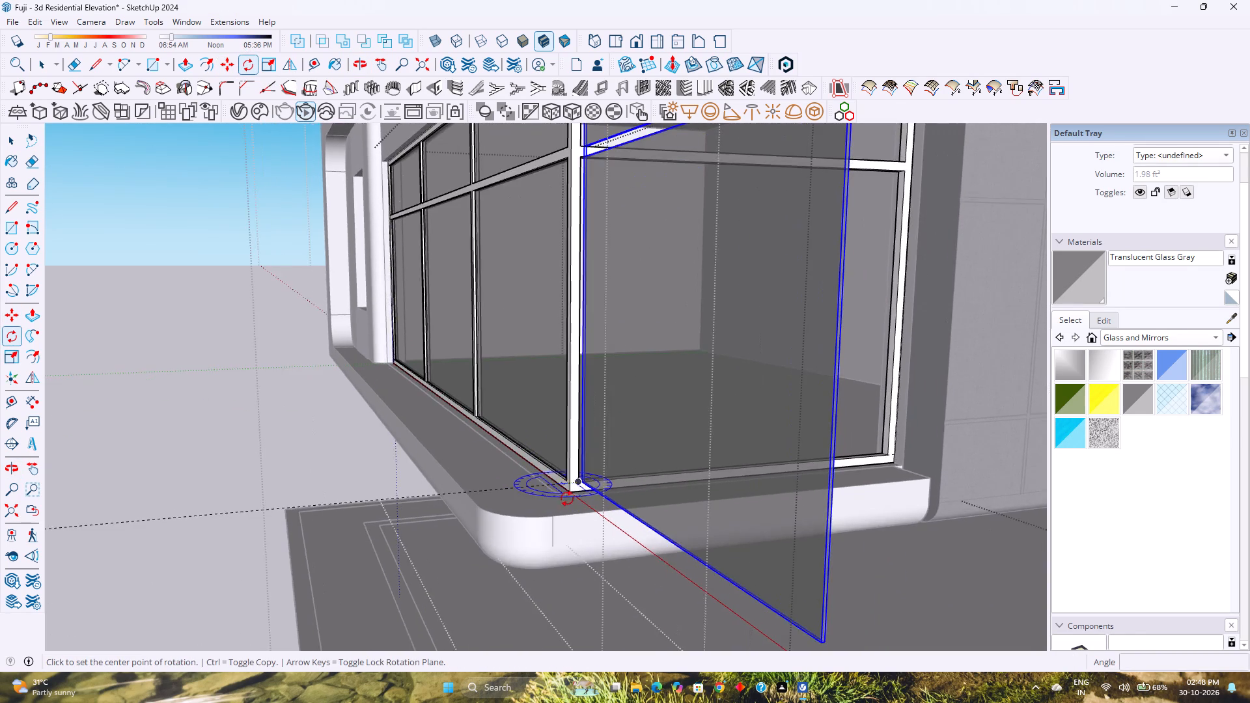
scroll(574, 495, "up", 11)
left_click(583, 469)
scroll(602, 506, "down", 4)
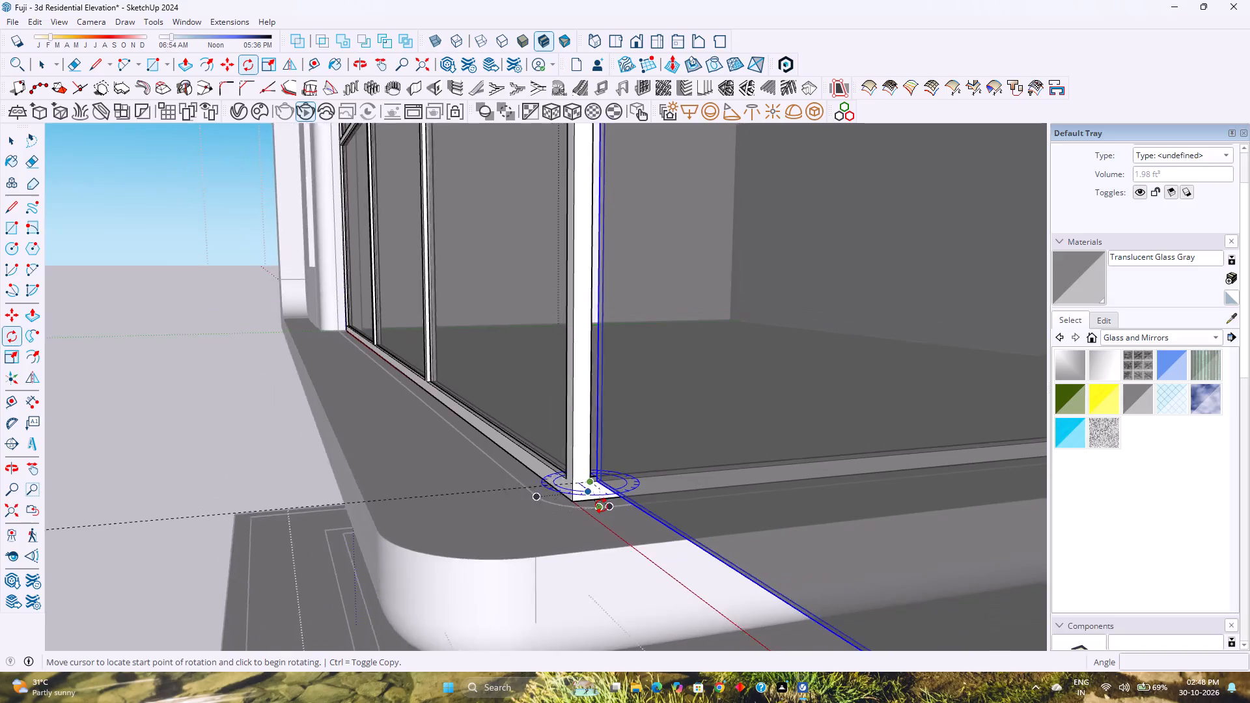
scroll(602, 506, "down", 10)
key("Left")
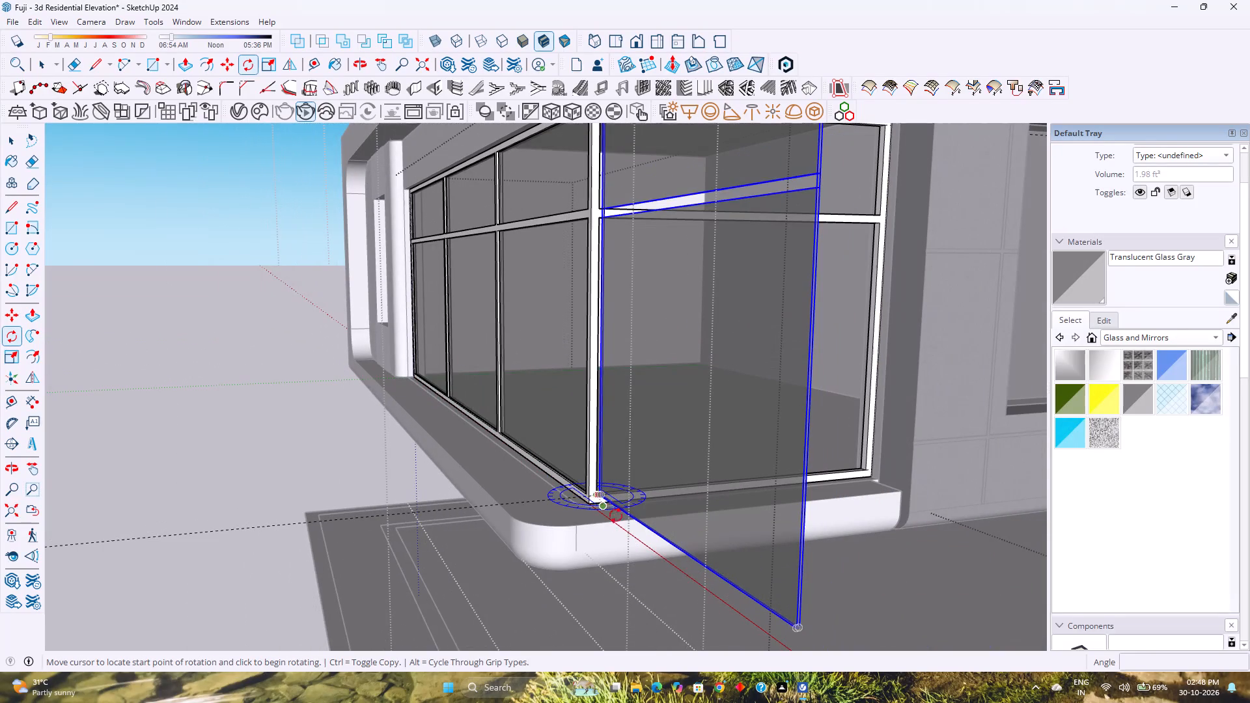
key("Right")
left_click(798, 625)
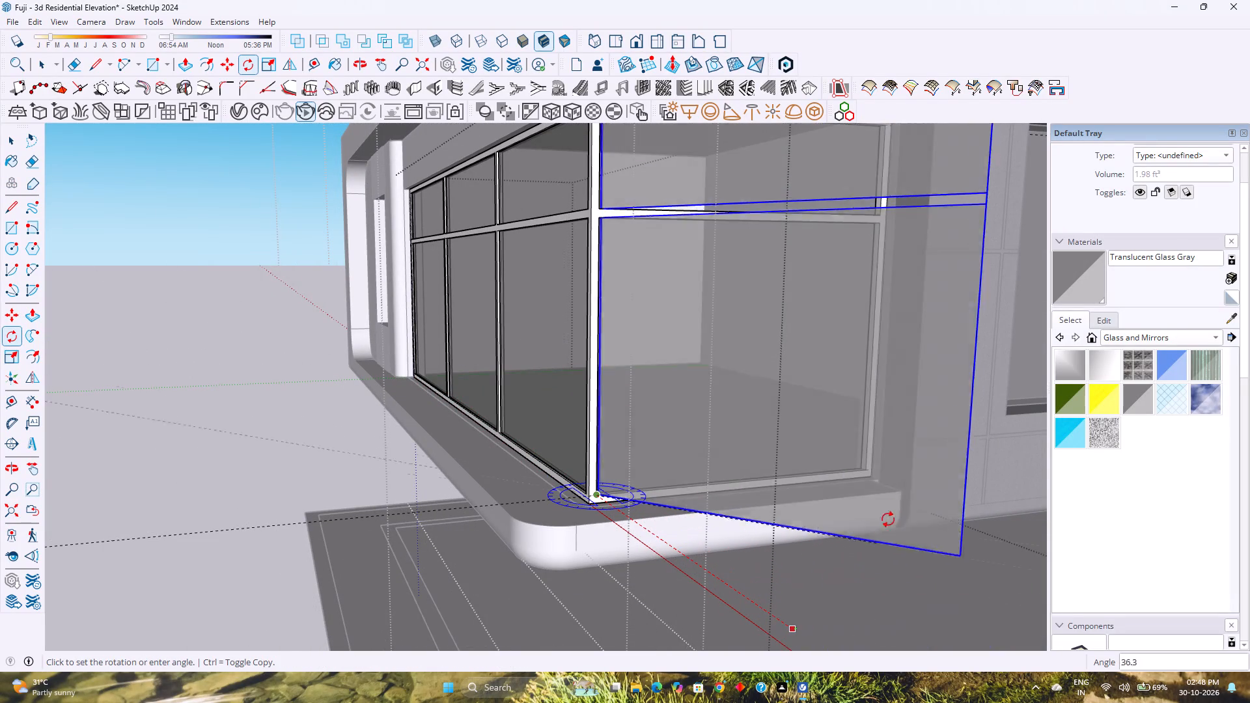
scroll(874, 470, "up", 10)
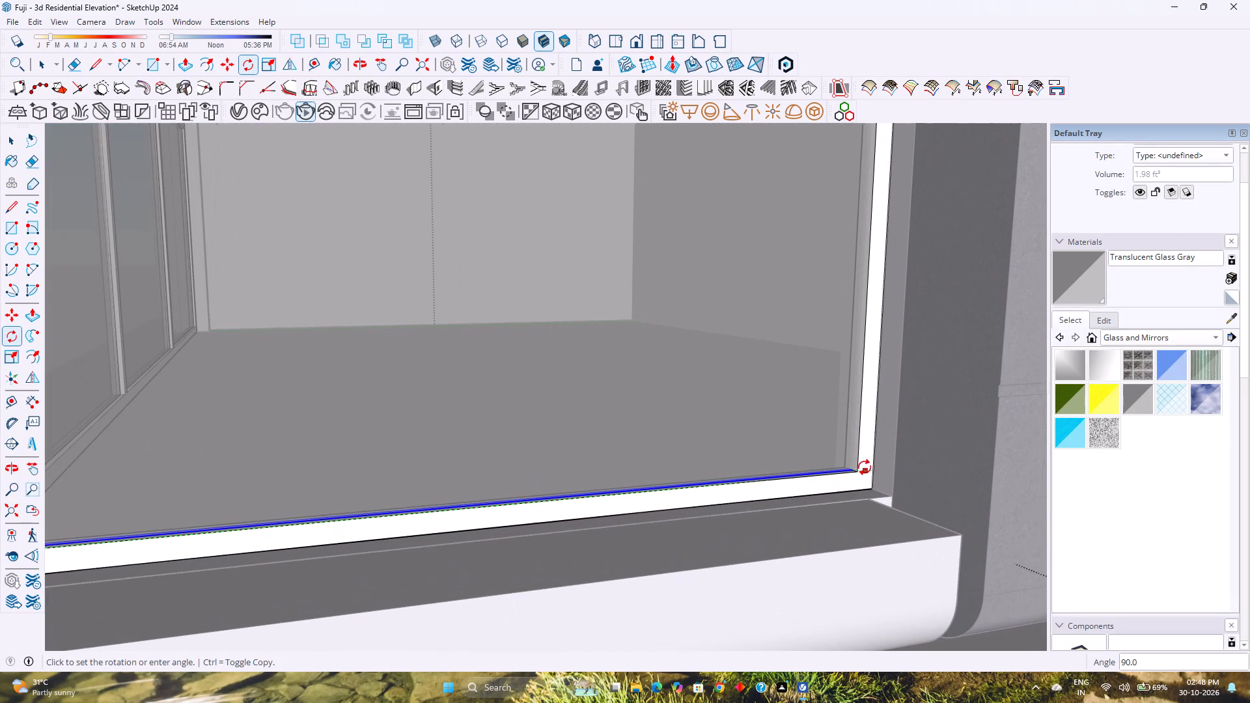
left_click(859, 470)
scroll(762, 482, "down", 8)
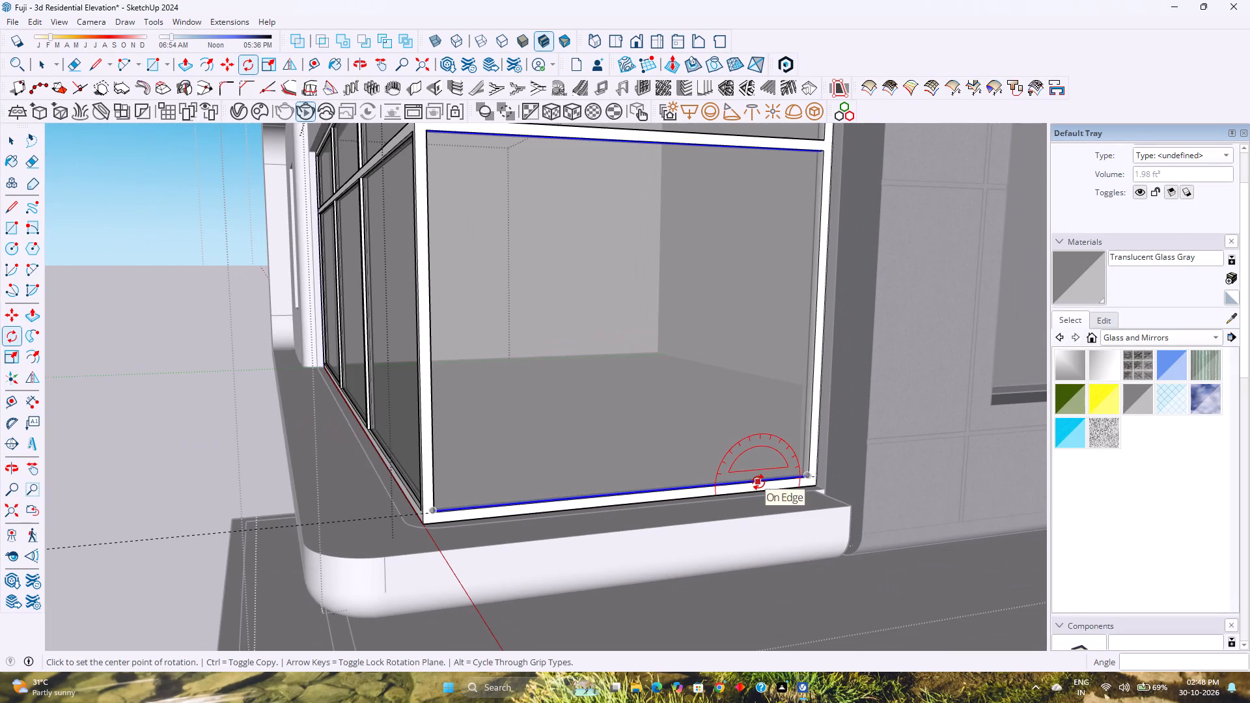
Scale the side pane group along its width so its rear edge meets the side opening's frame.
key("s")
key("k")
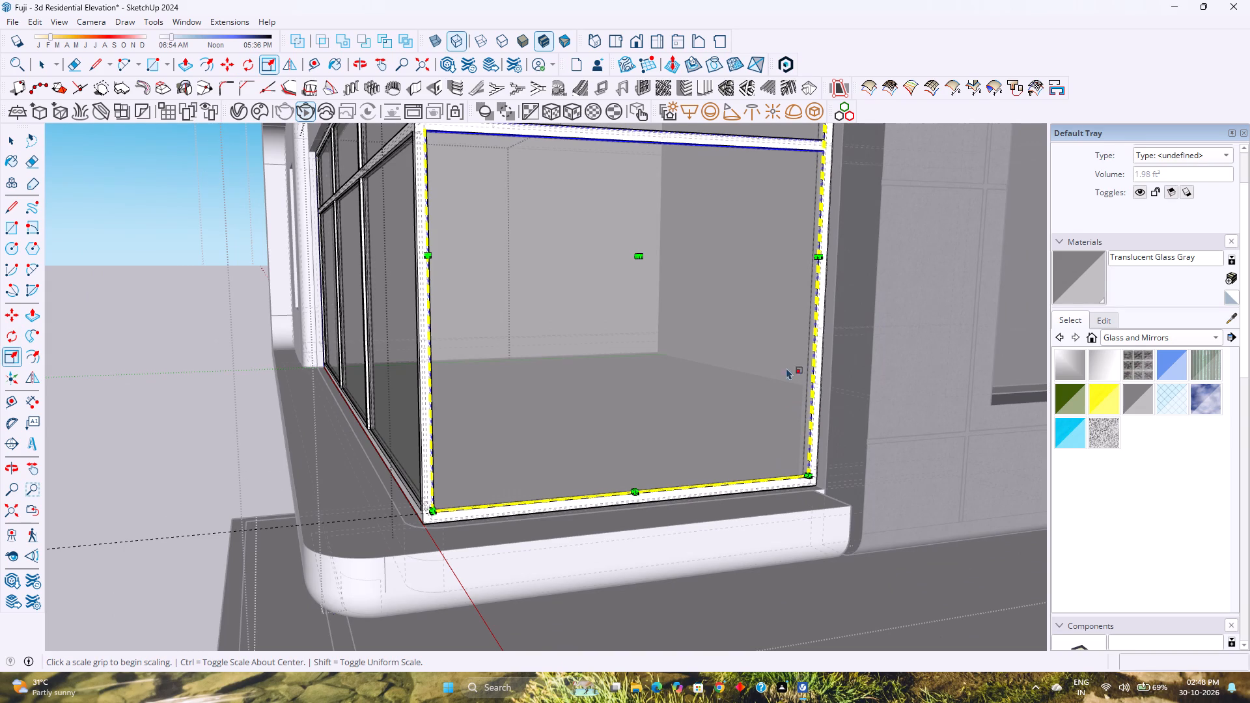
scroll(826, 208, "up", 9)
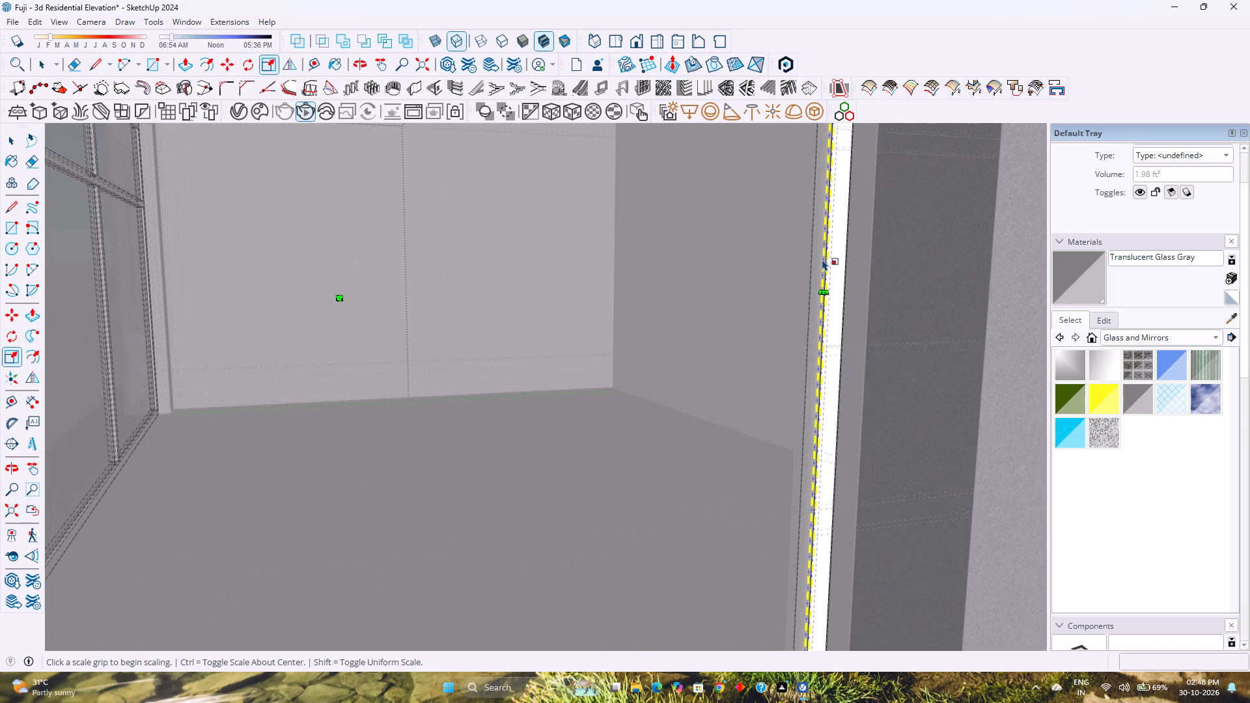
scroll(813, 281, "up", 16)
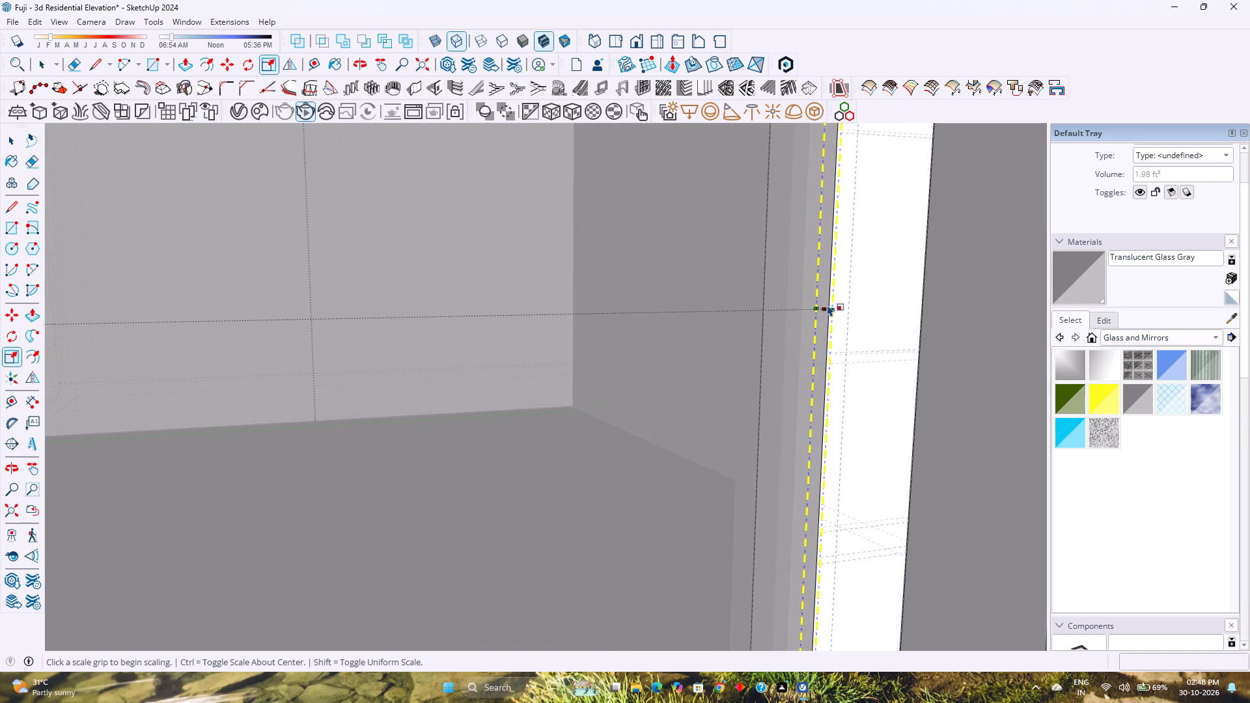
left_click(826, 307)
key("k")
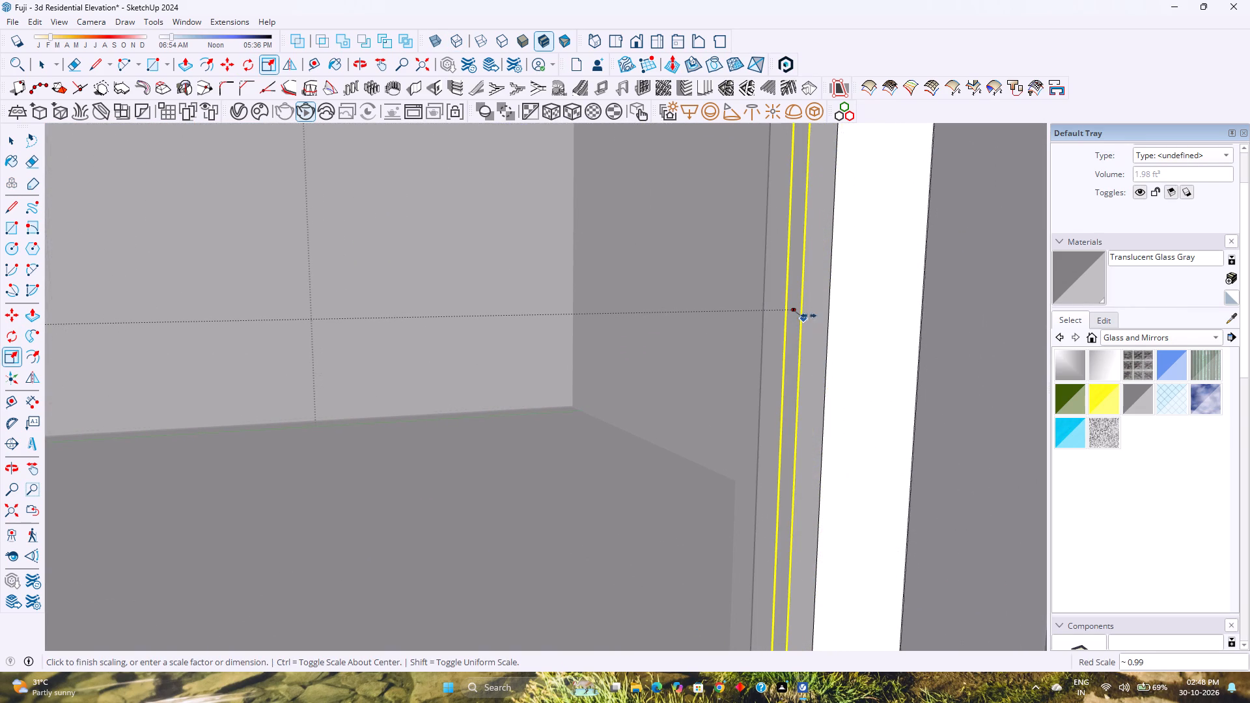
left_click(831, 294)
scroll(809, 295, "down", 7)
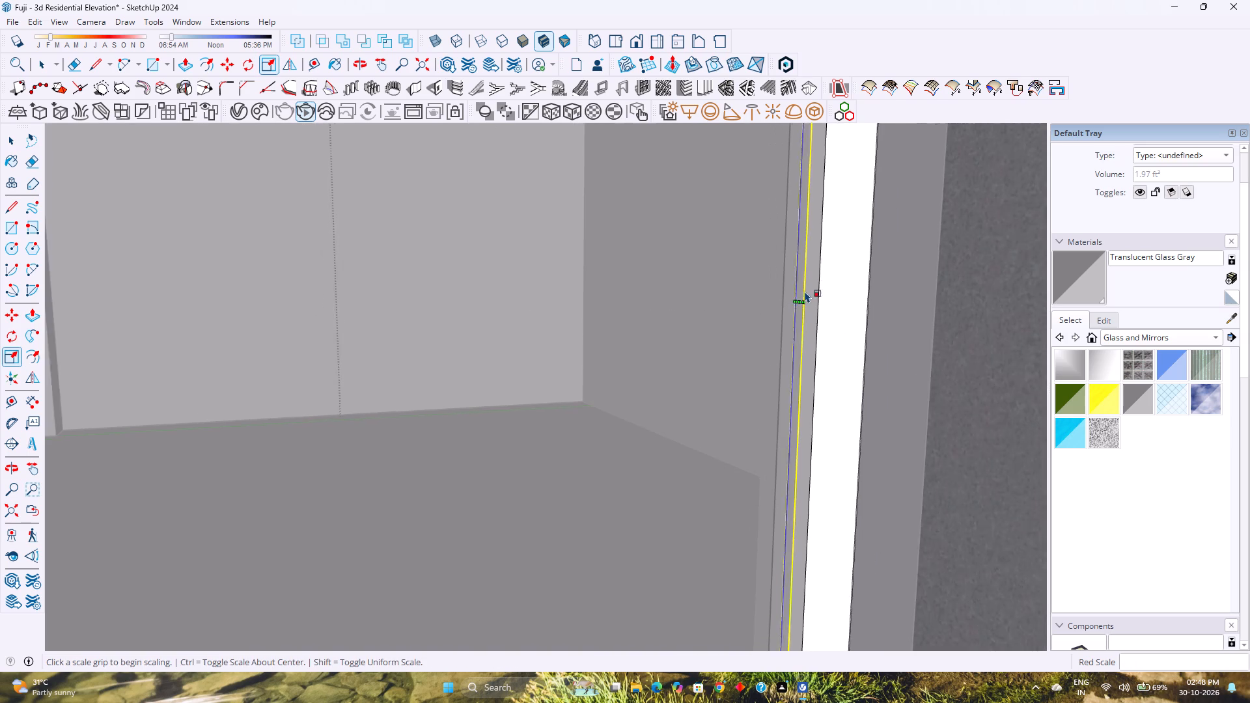
scroll(805, 291, "down", 19)
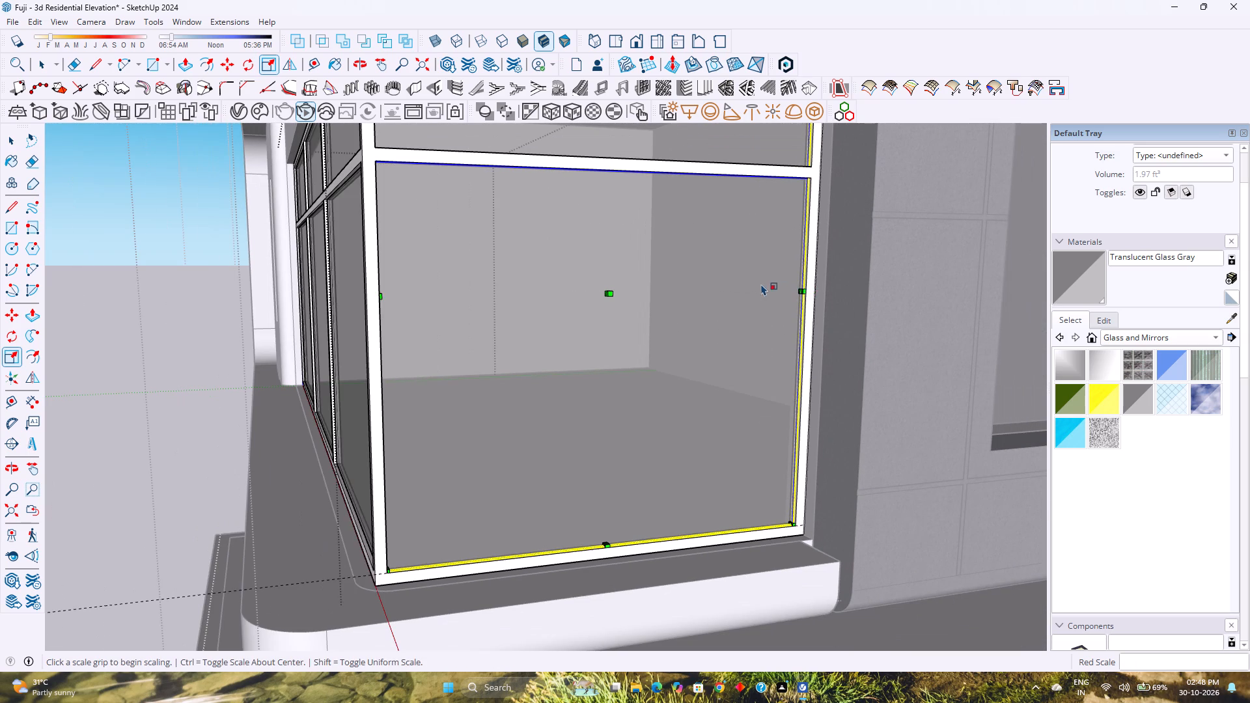
key("space")
Scale the middle front pane group along the red axis so its edge meets the mullion beside the third bay.
scroll(690, 289, "down", 4)
middle_click_drag(527, 299, 777, 320)
middle_click(778, 320)
middle_click_drag(290, 335, 586, 361, "shift")
middle_click_drag(612, 361, 624, 361, "shift")
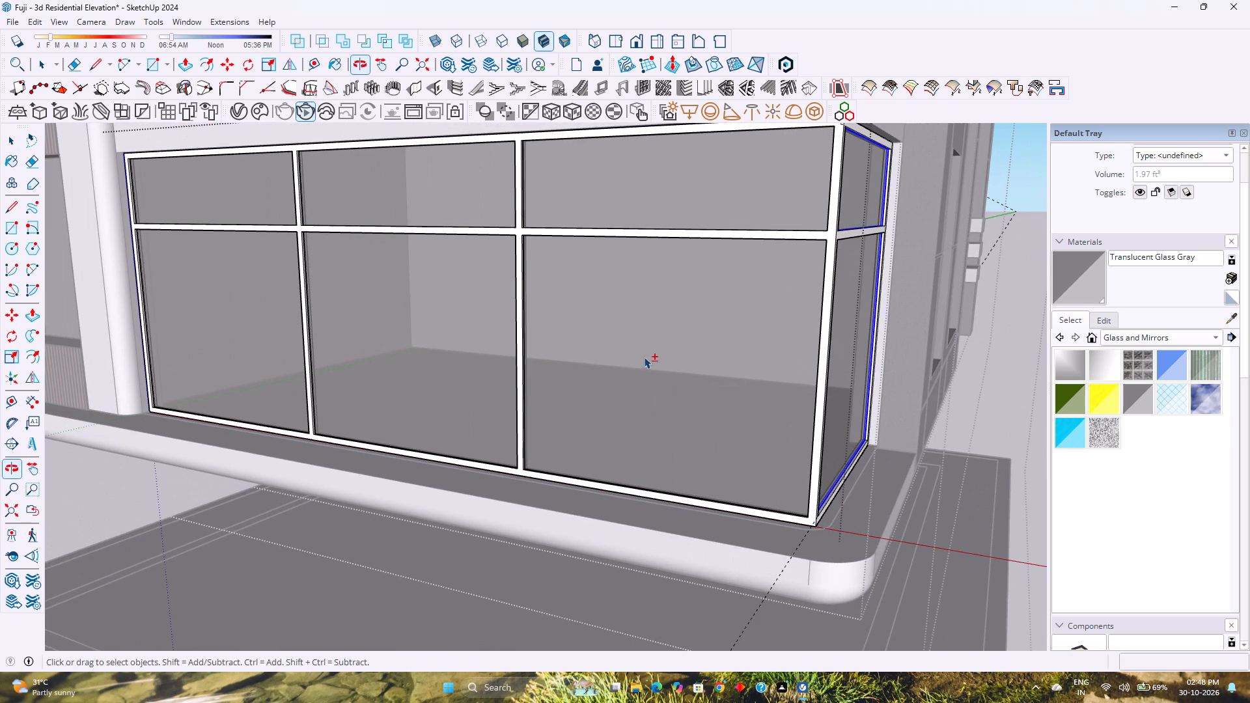
left_click(430, 337)
middle_click_drag(430, 337, 769, 324)
middle_click(769, 324)
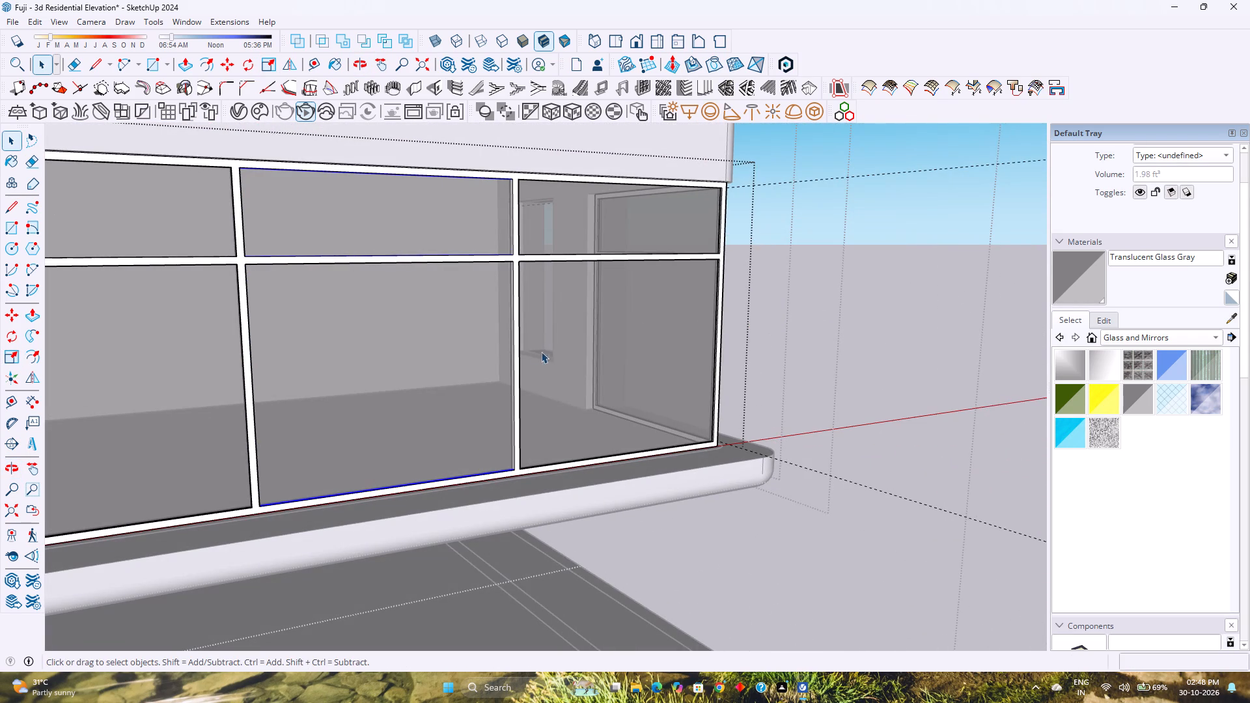
key("s")
key("k")
scroll(516, 324, "up", 7)
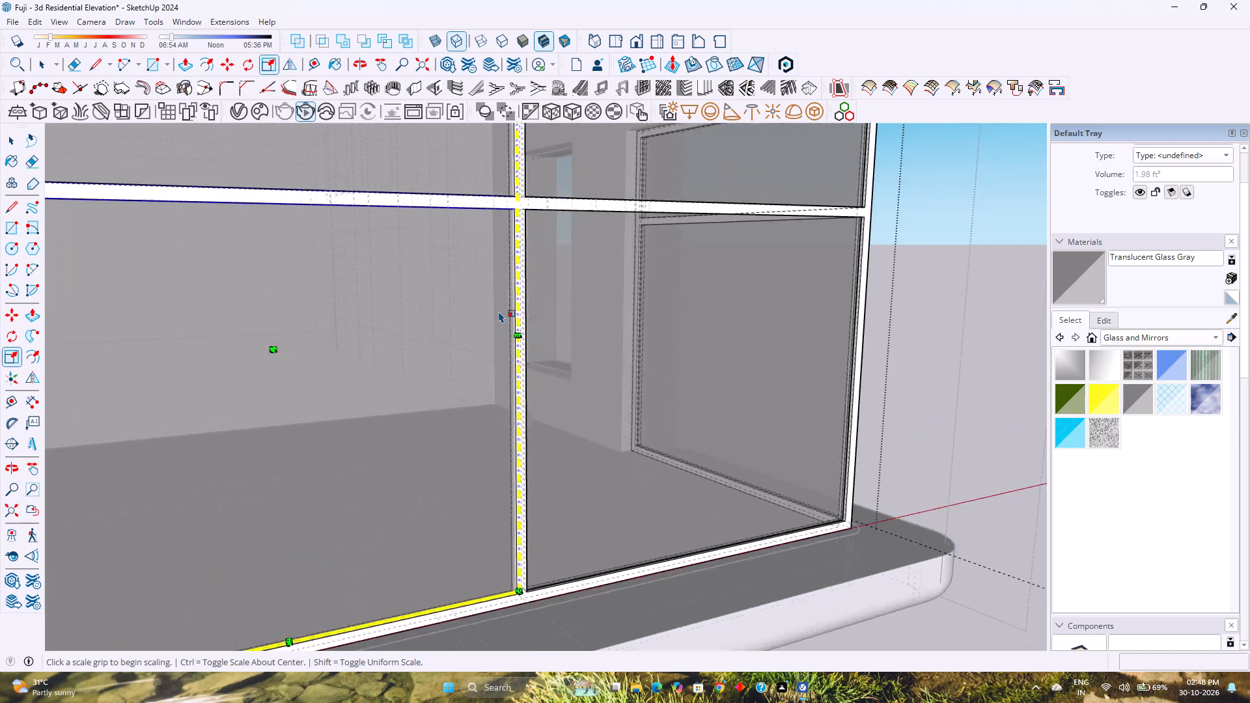
scroll(499, 311, "up", 20)
scroll(499, 311, "up", 6)
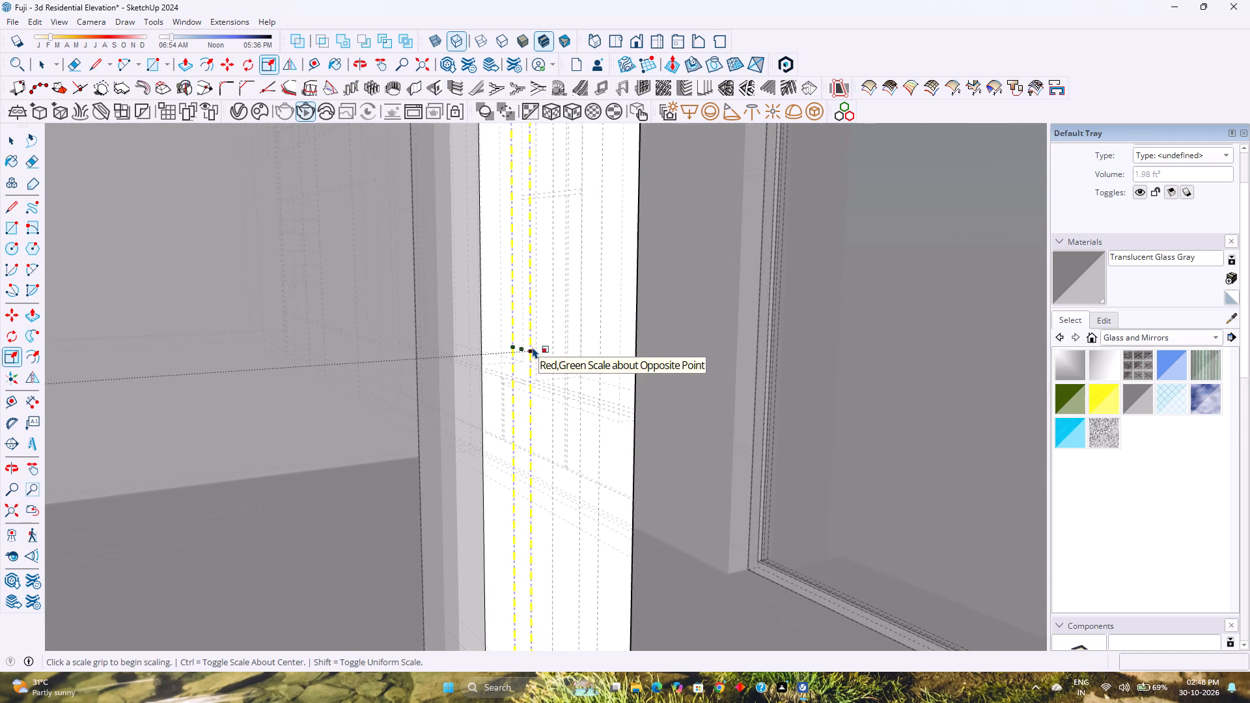
left_click(521, 350)
key("k")
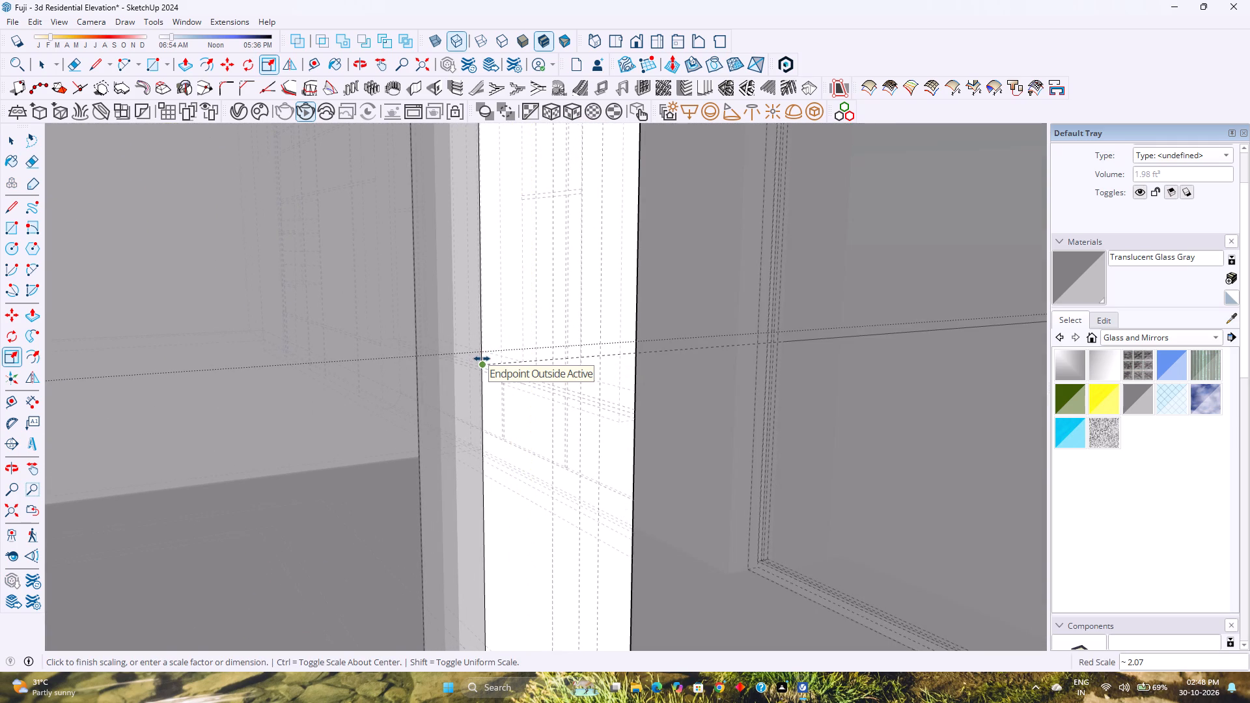
left_click(476, 351)
scroll(390, 368, "down", 7)
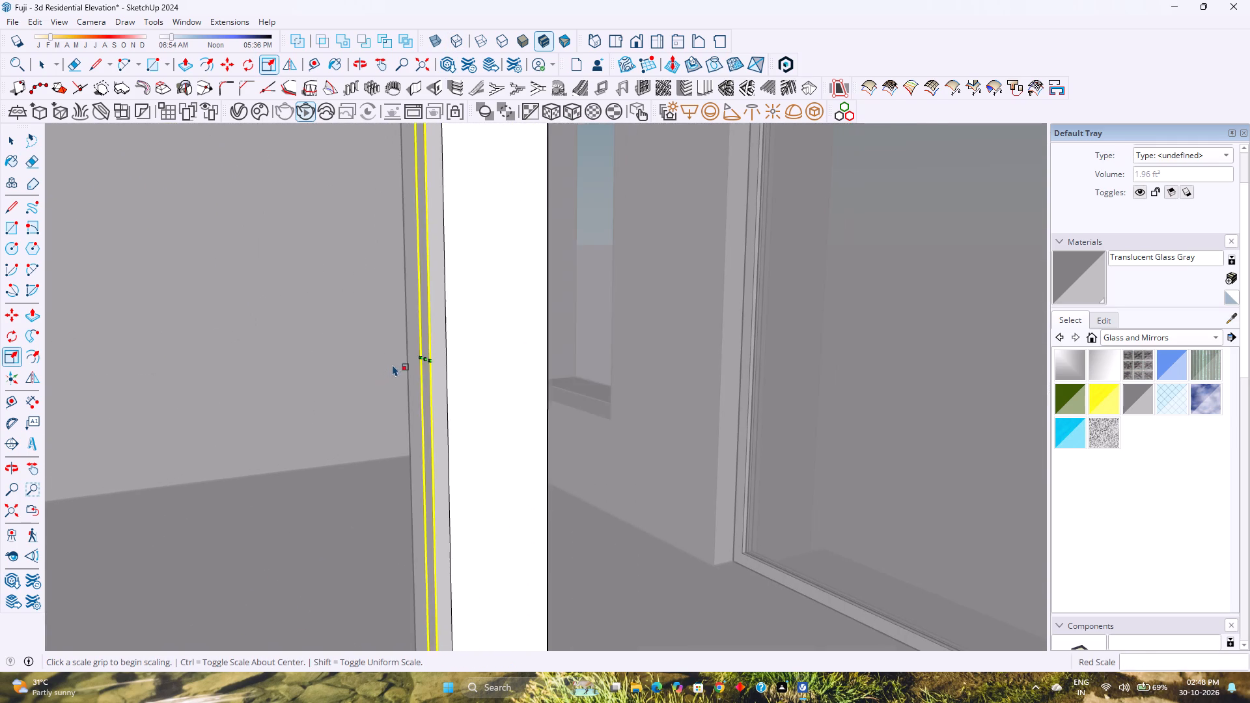
scroll(393, 365, "down", 5)
key("space")
scroll(393, 357, "down", 20)
scroll(393, 357, "down", 1)
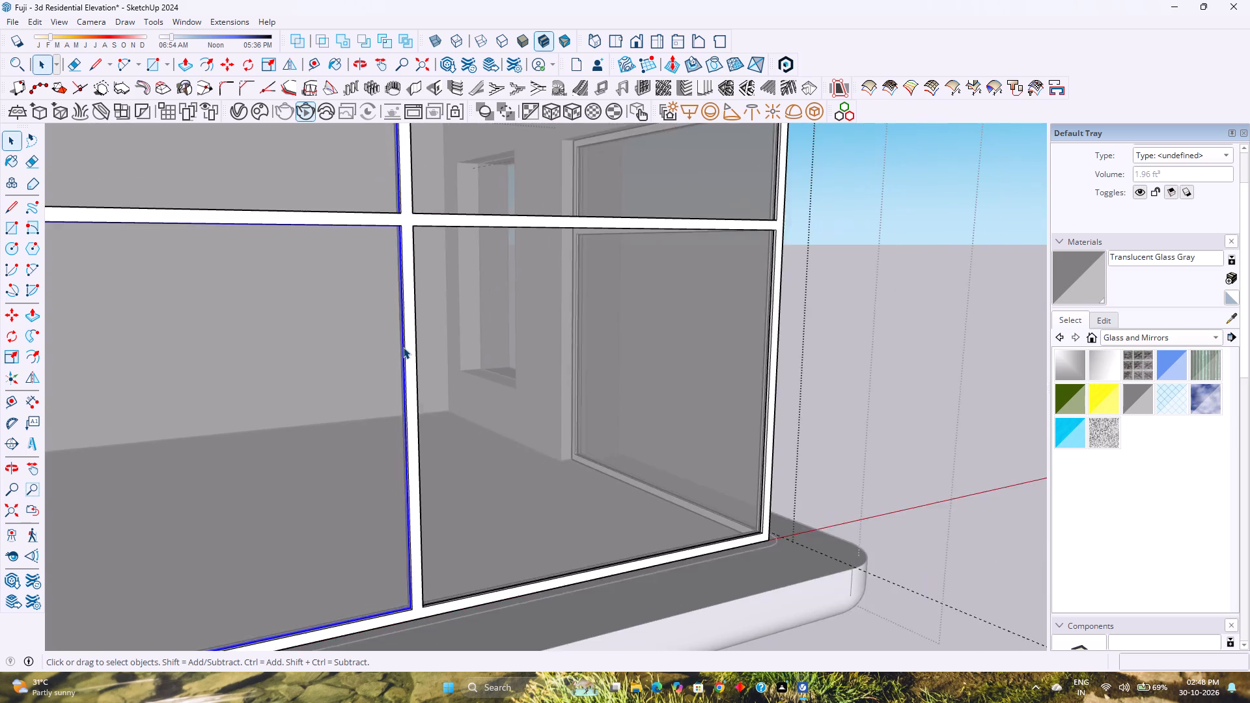
Lighten the Translucent Glass Gray material of the bay window panes to a lightness of 72.
scroll(403, 347, "down", 8)
middle_click_drag(506, 398, 182, 372)
middle_click(182, 372)
middle_click_drag(420, 342, 478, 393, "shift")
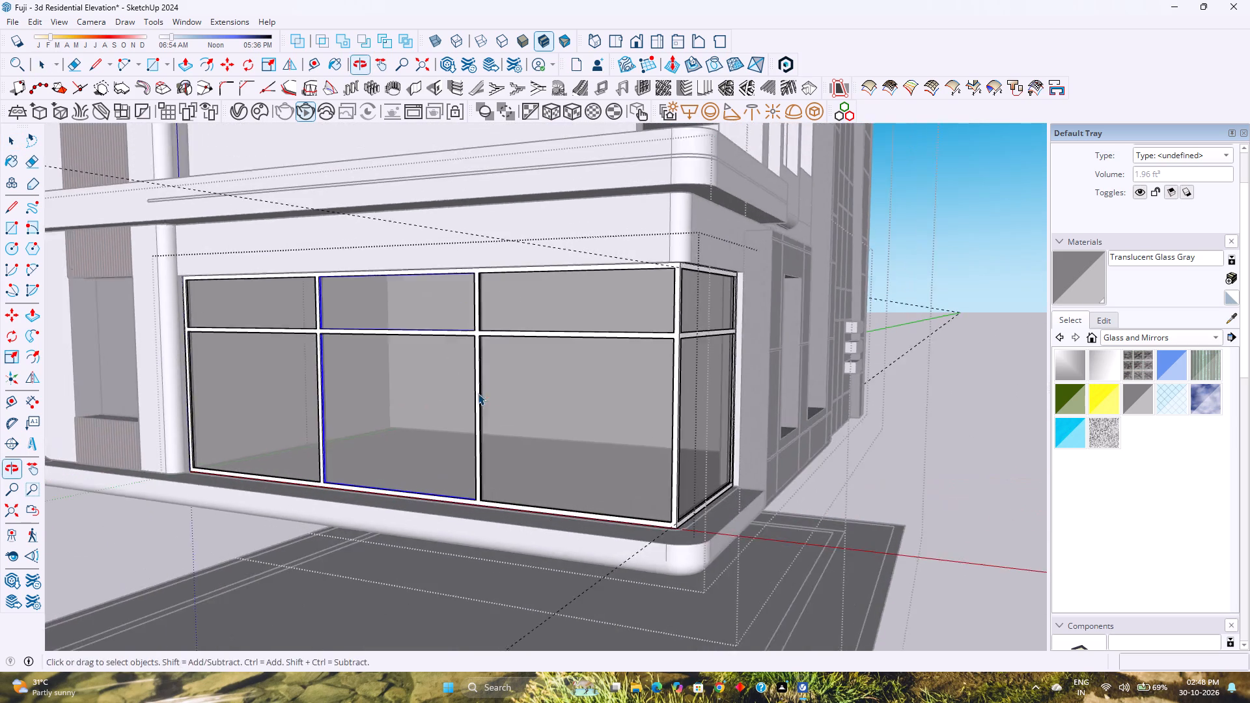
scroll(478, 393, "down", 1)
middle_click_drag(478, 391, 419, 374)
middle_click(419, 374)
left_click(1101, 317)
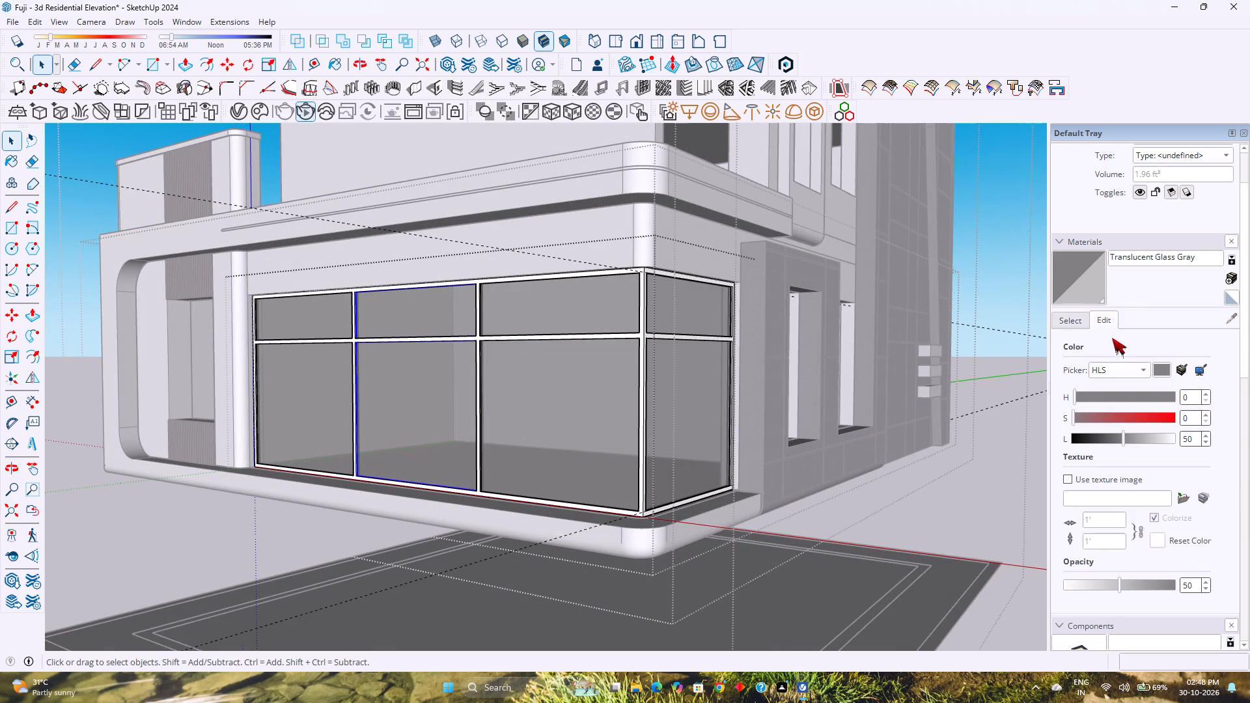
left_click_drag(1131, 434, 1152, 435)
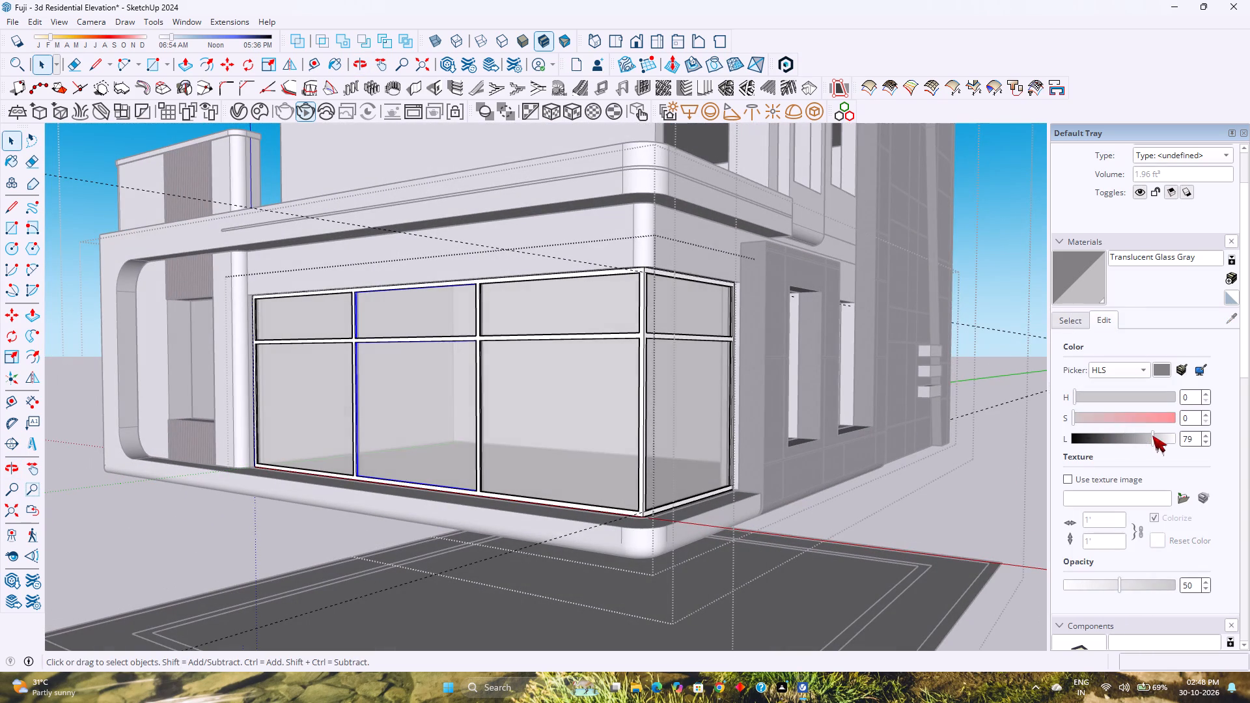
left_click_drag(1152, 435, 1145, 437)
key("space")
key("Escape")
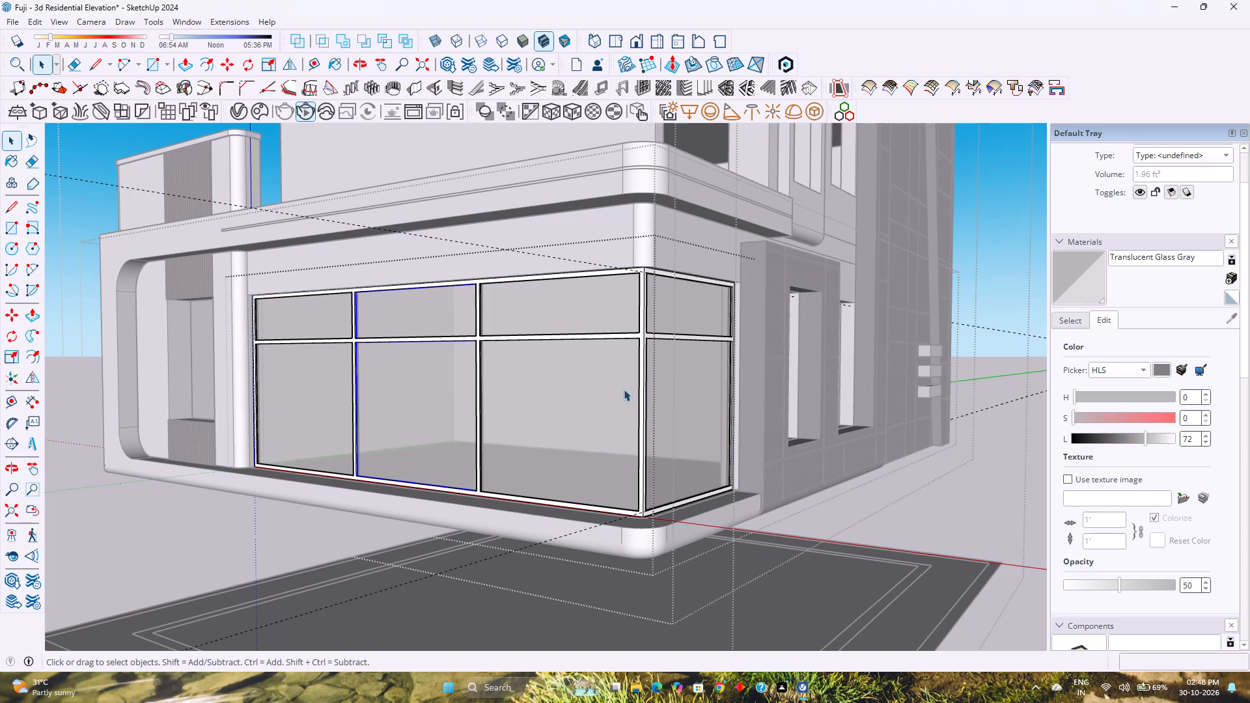
Save the model and exit the bay window group's editing context back to the whole building.
scroll(580, 355, "down", 5)
key("Escape")
key("ctrl+s")
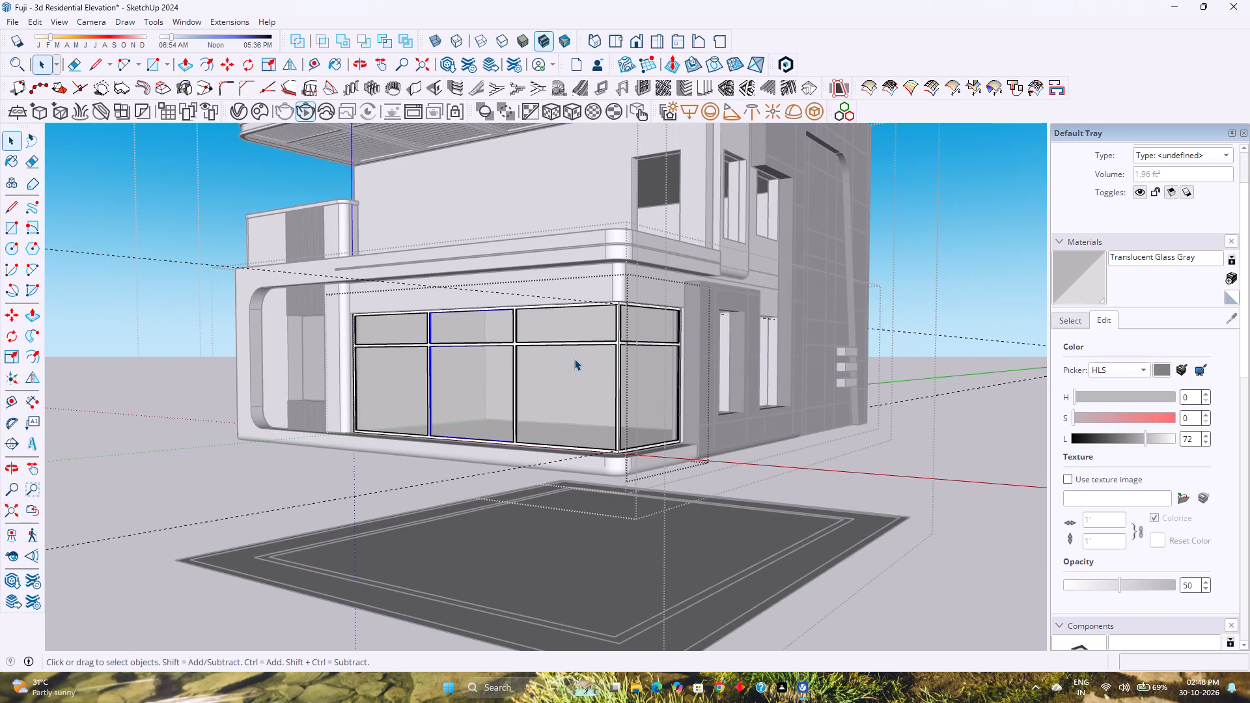
key("Escape")
left_click(874, 501)
key("Escape")
Delete all construction guides from the model and save the file.
left_click(31, 23)
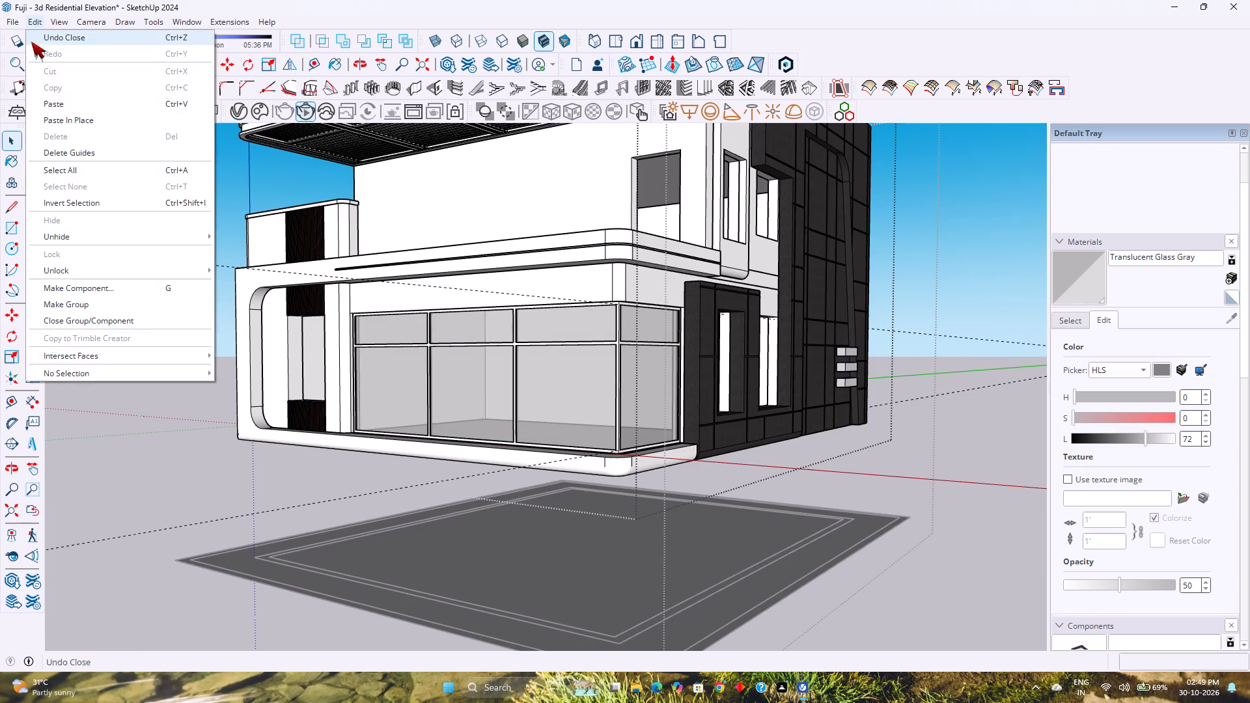
left_click(64, 156)
middle_click_drag(459, 298, 394, 403, "shift")
middle_click(394, 403, "shift")
key("ctrl+s")
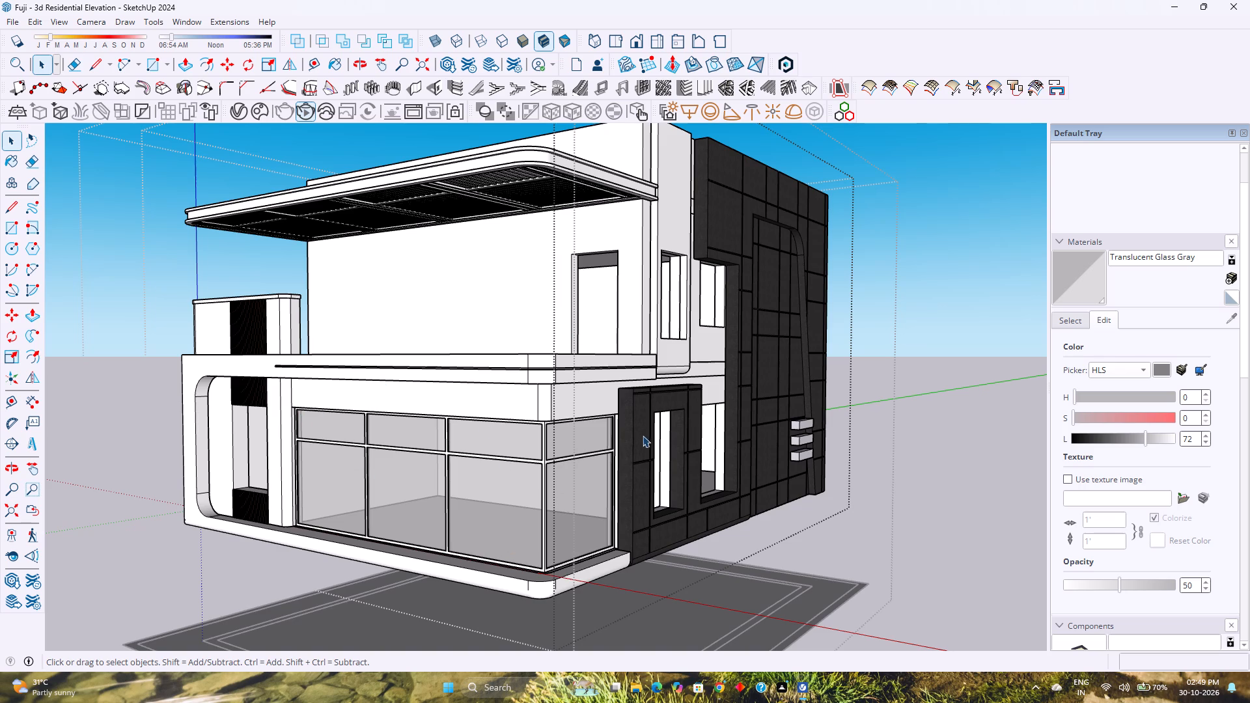
Examine the glazed bay window together with the building's front and side elevations from a low corner view.
scroll(633, 439, "up", 5)
middle_click_drag(573, 444, 587, 399)
middle_click_drag(587, 399, 600, 375)
middle_click(600, 375)
scroll(600, 375, "down", 4)
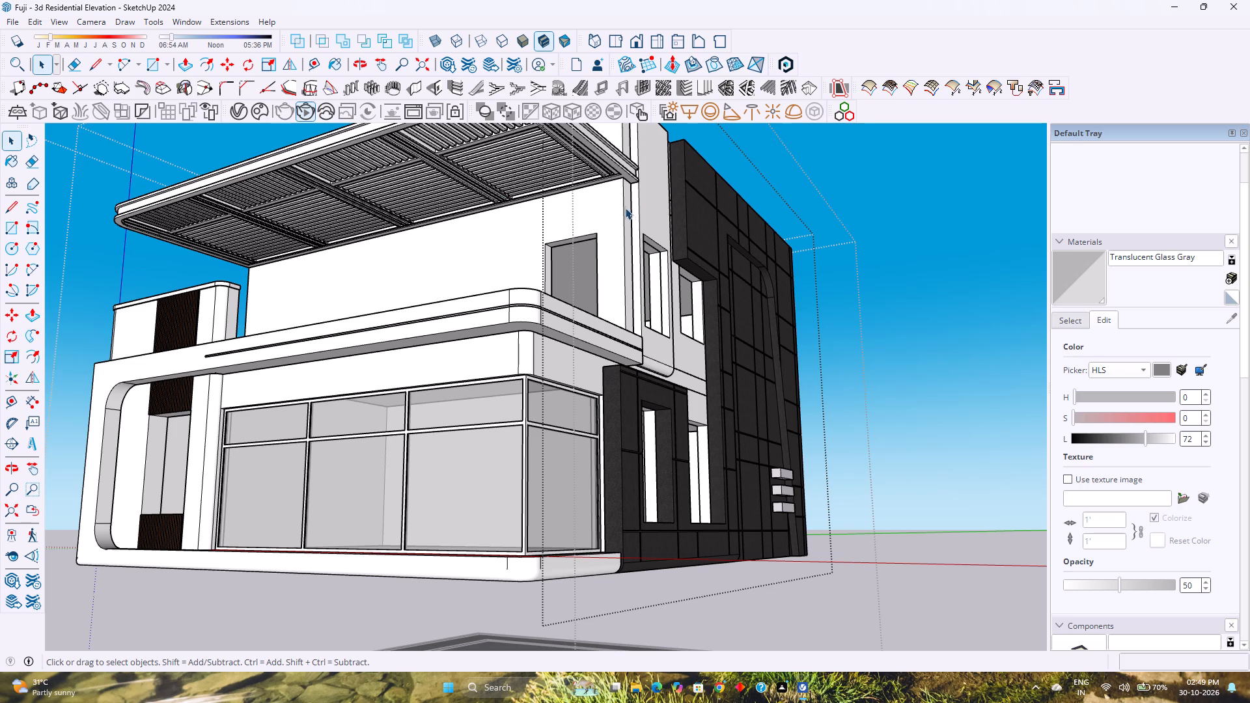
scroll(462, 288, "down", 4)
scroll(461, 288, "up", 3)
scroll(461, 288, "down", 3)
scroll(461, 288, "up", 3)
scroll(461, 288, "down", 3)
scroll(461, 288, "up", 1)
scroll(461, 288, "down", 2)
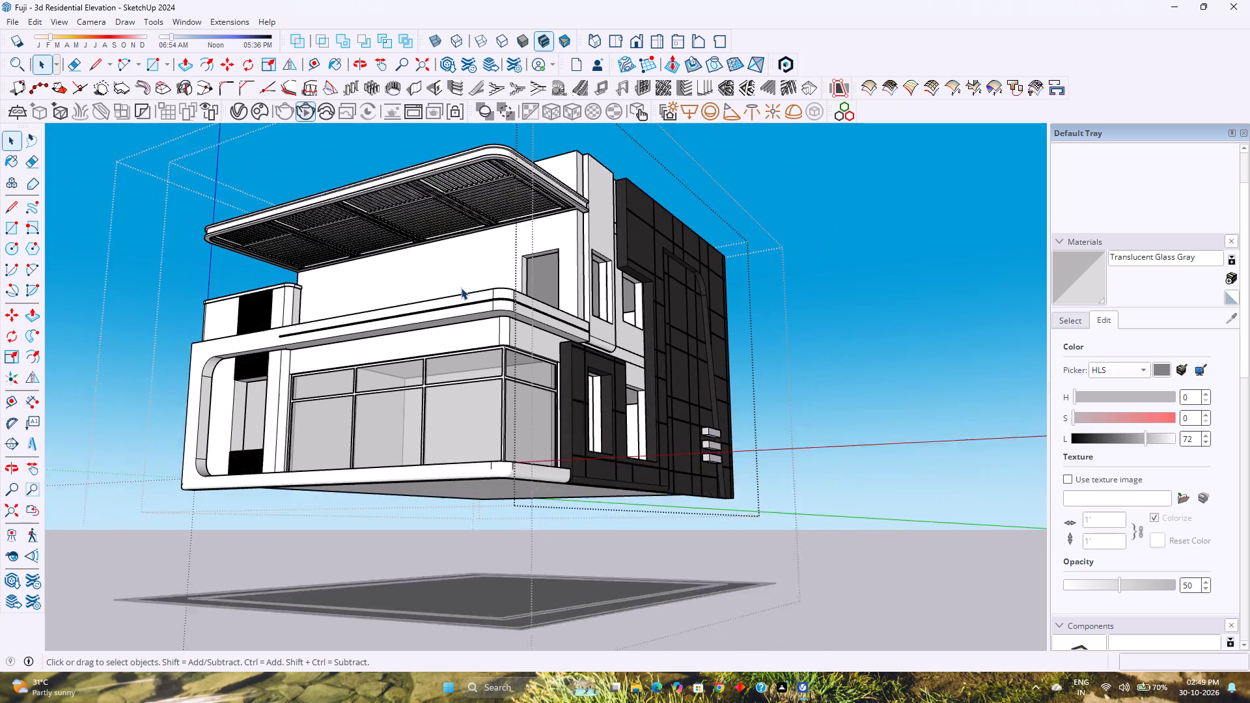
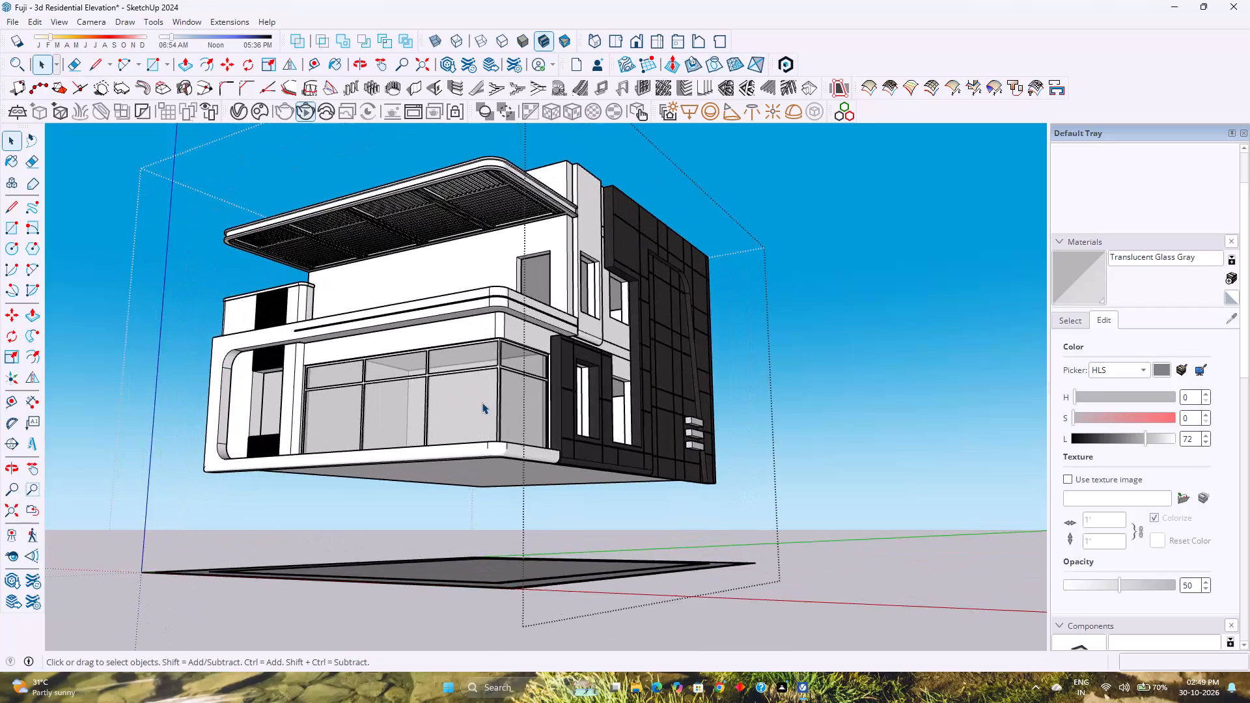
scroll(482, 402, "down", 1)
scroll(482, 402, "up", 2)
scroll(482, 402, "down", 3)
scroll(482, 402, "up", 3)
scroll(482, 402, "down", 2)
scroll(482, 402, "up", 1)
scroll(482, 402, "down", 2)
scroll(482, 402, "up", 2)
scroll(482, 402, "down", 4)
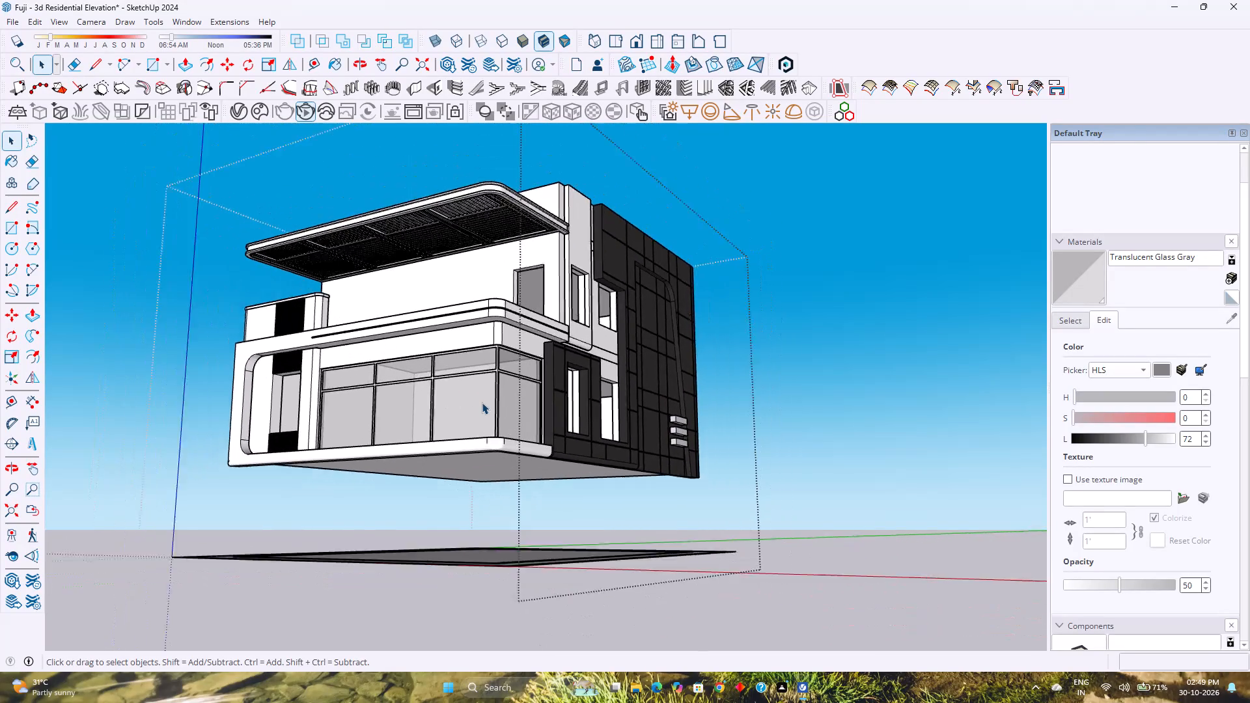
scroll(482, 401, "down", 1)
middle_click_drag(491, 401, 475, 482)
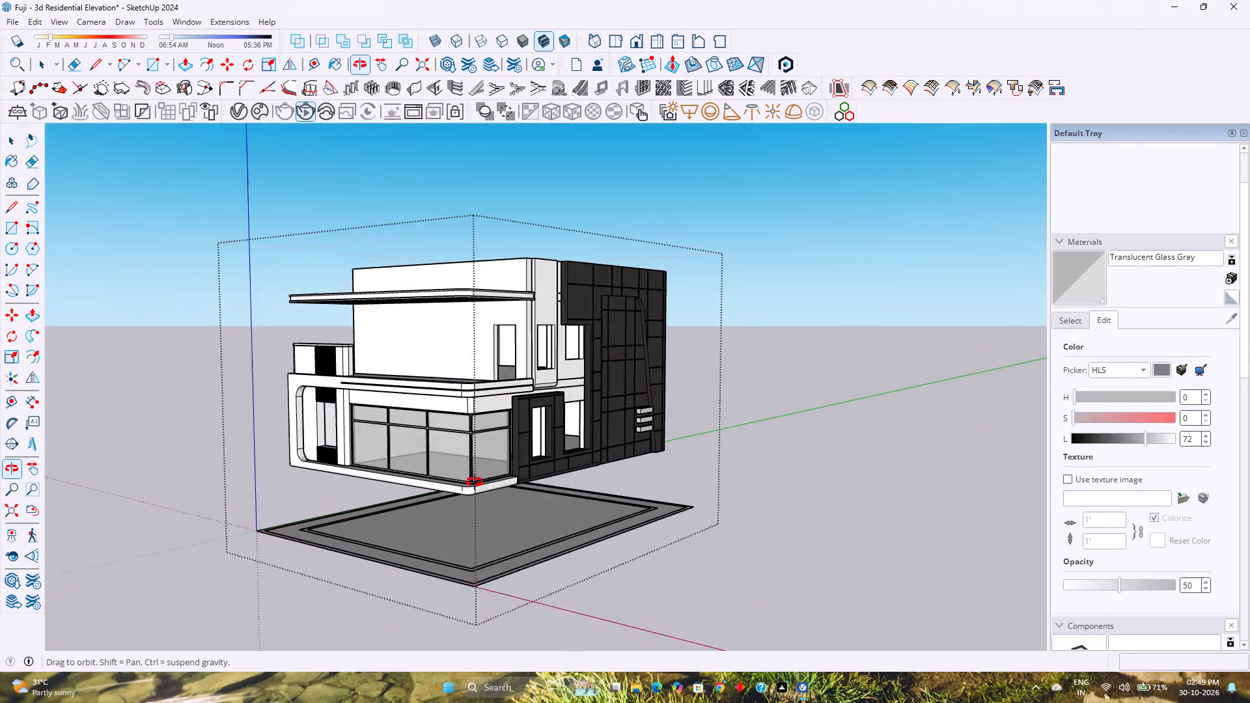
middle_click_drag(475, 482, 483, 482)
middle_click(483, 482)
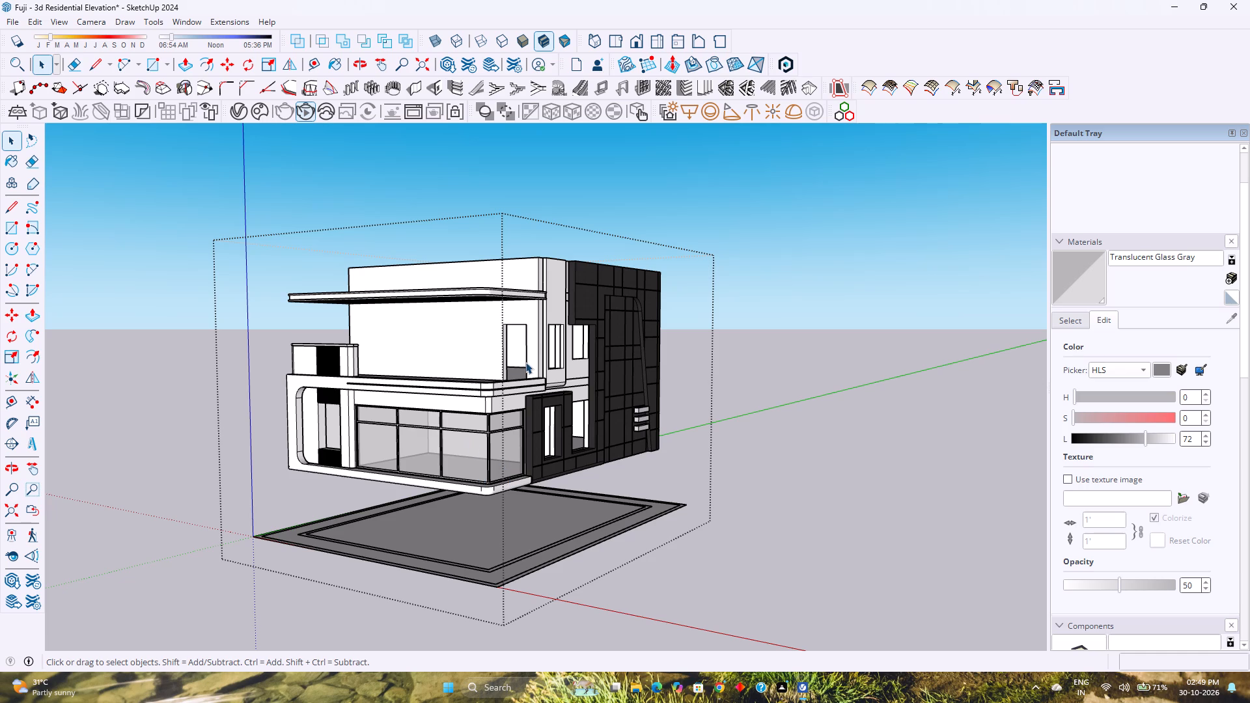
Open the building group and the wood-slatted parapet block at the corner of the first-floor terrace for editing.
double_click(538, 348)
left_click(538, 348)
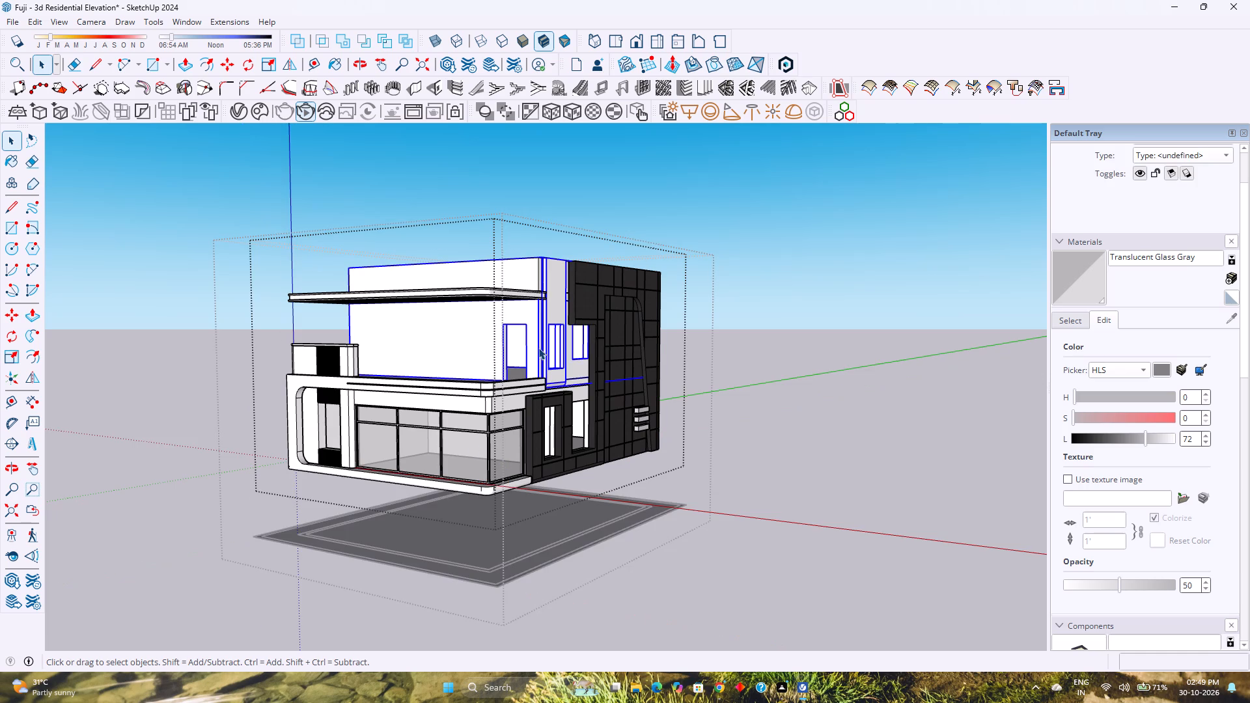
middle_click_drag(490, 365, 639, 465)
middle_click(639, 465)
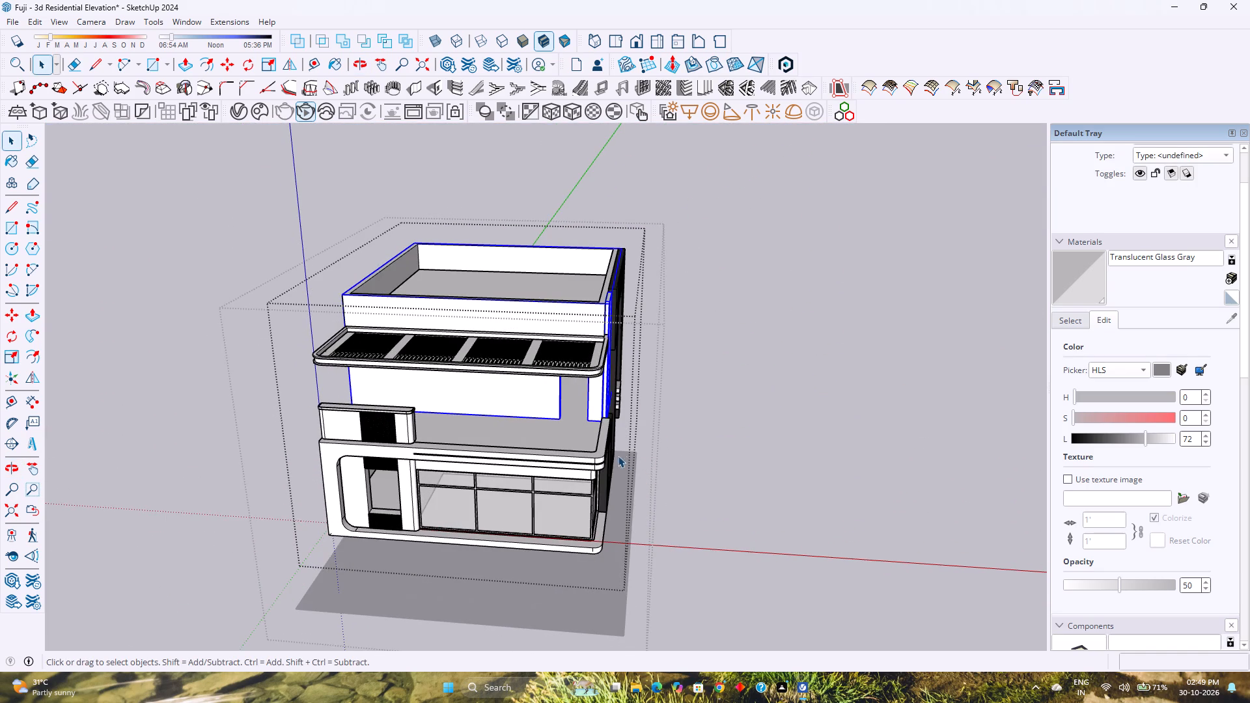
scroll(595, 465, "up", 5)
middle_click_drag(592, 463, 232, 529)
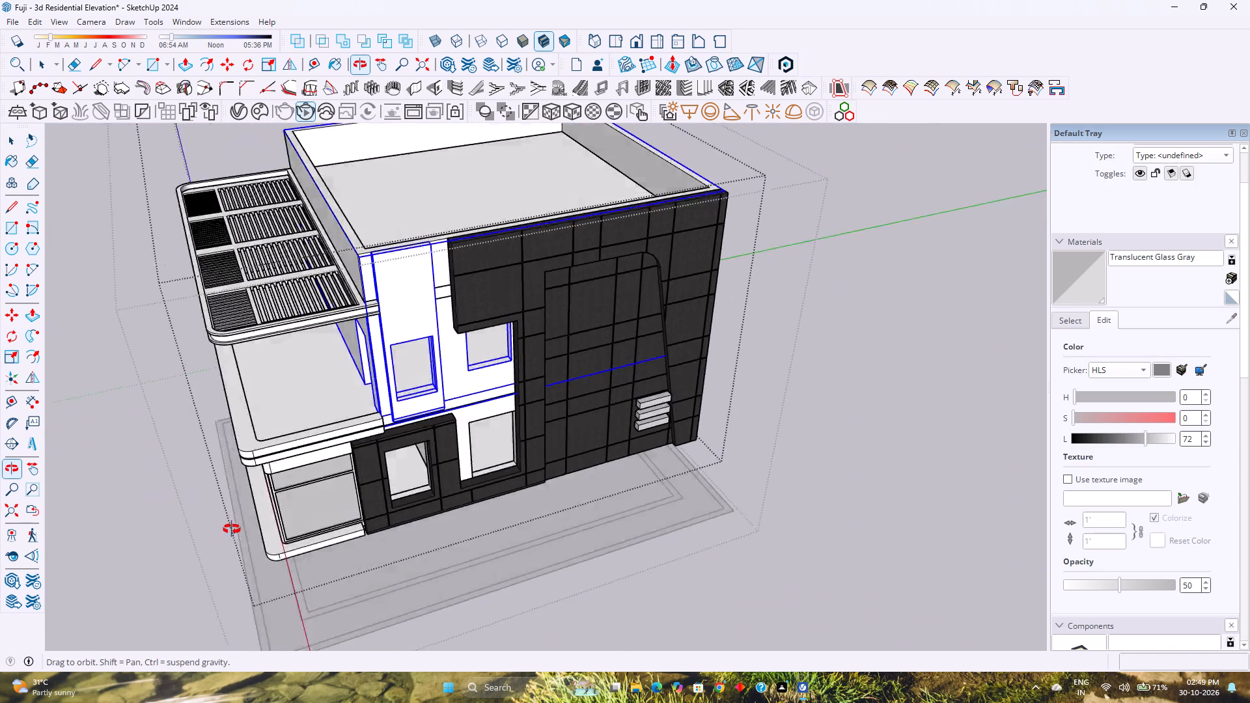
middle_click_drag(232, 529, 395, 433)
middle_click(396, 432)
scroll(271, 357, "up", 4)
middle_click_drag(236, 353, 236, 353)
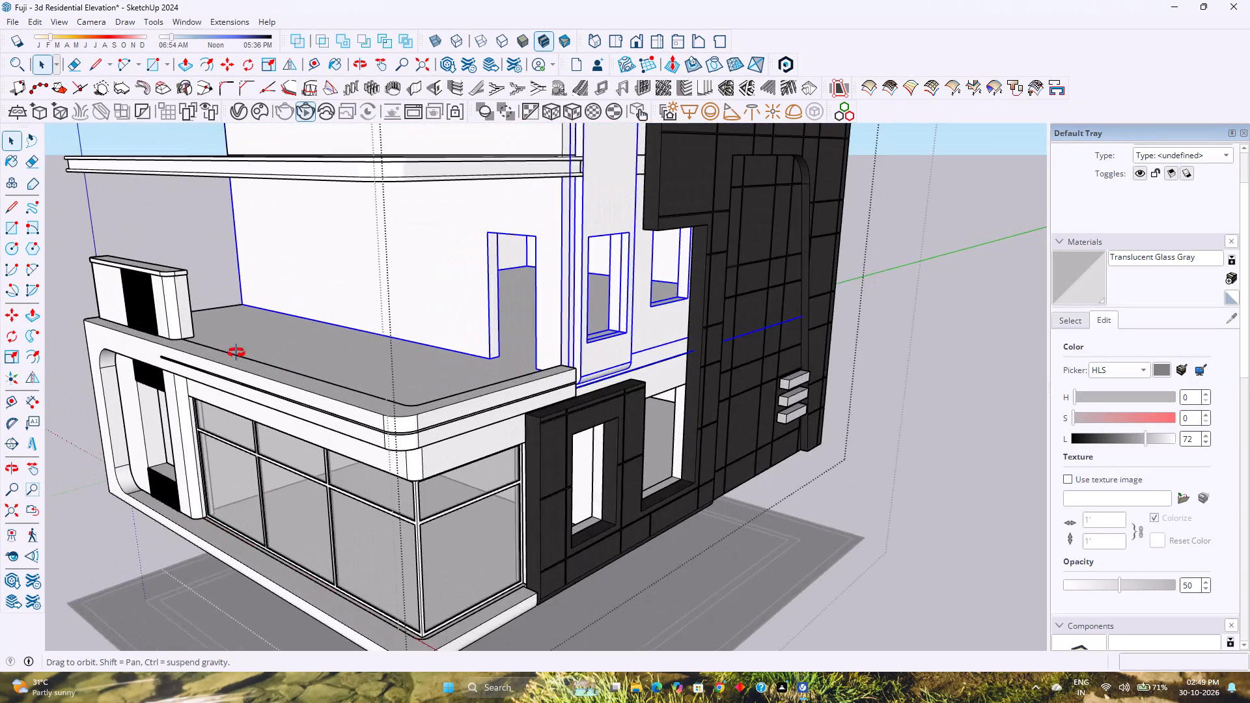
middle_click_drag(236, 353, 14, 381)
middle_click(14, 381)
scroll(177, 265, "up", 7)
middle_click_drag(206, 288, 204, 270)
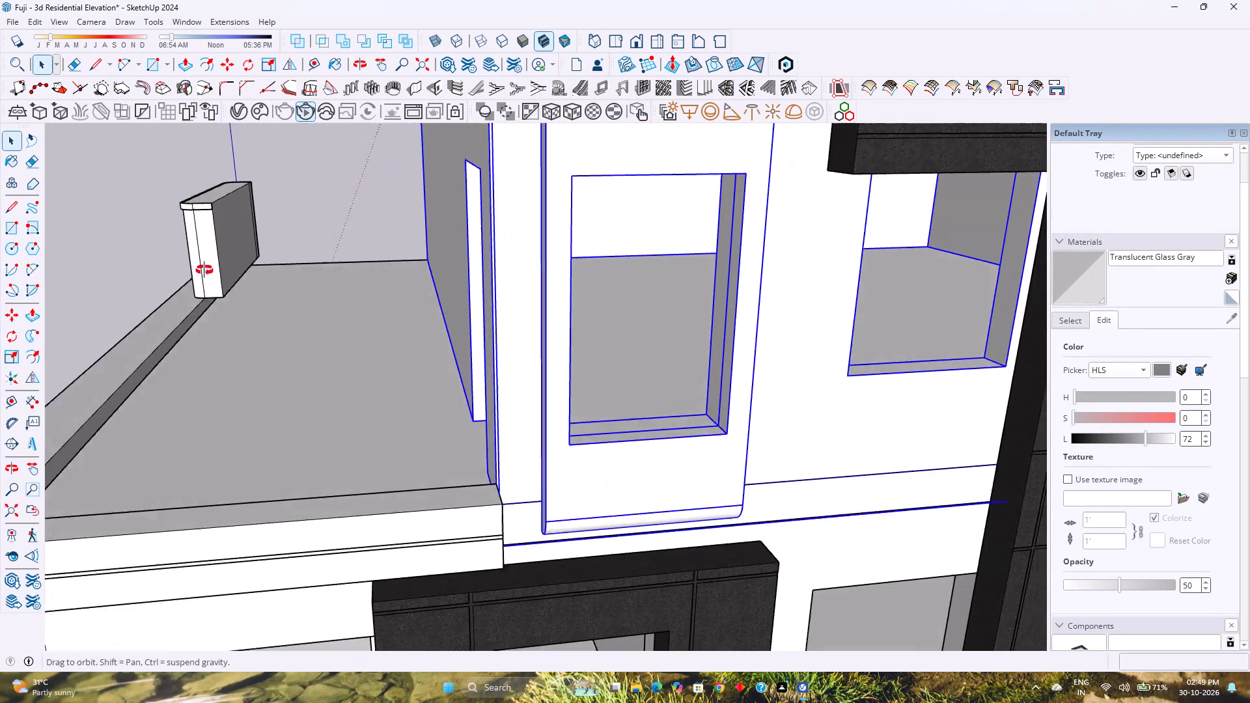
middle_click_drag(204, 270, 208, 264)
middle_click(208, 264)
double_click(212, 262)
scroll(215, 259, "up", 10)
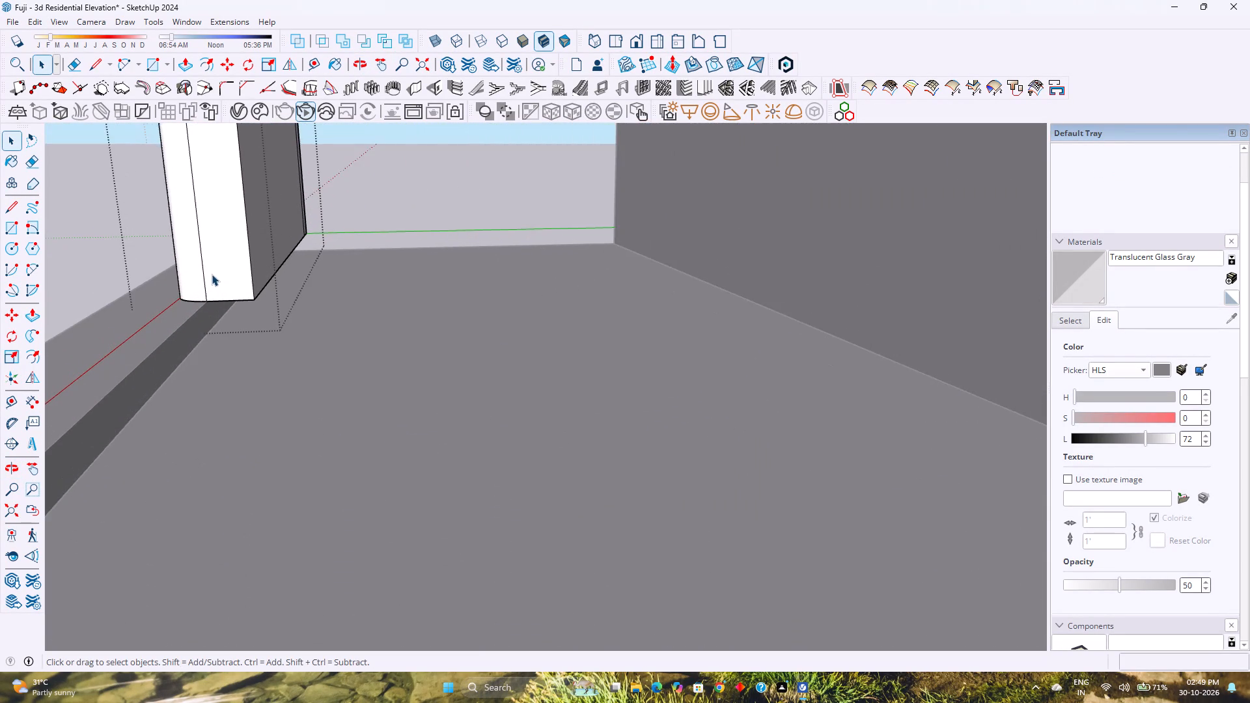
Copy the terrace-side edge of the parapet block's underside 9 inches across to the inner line of the raised ledge.
middle_click_drag(212, 274, 279, 221)
scroll(272, 230, "up", 1)
scroll(242, 284, "up", 2)
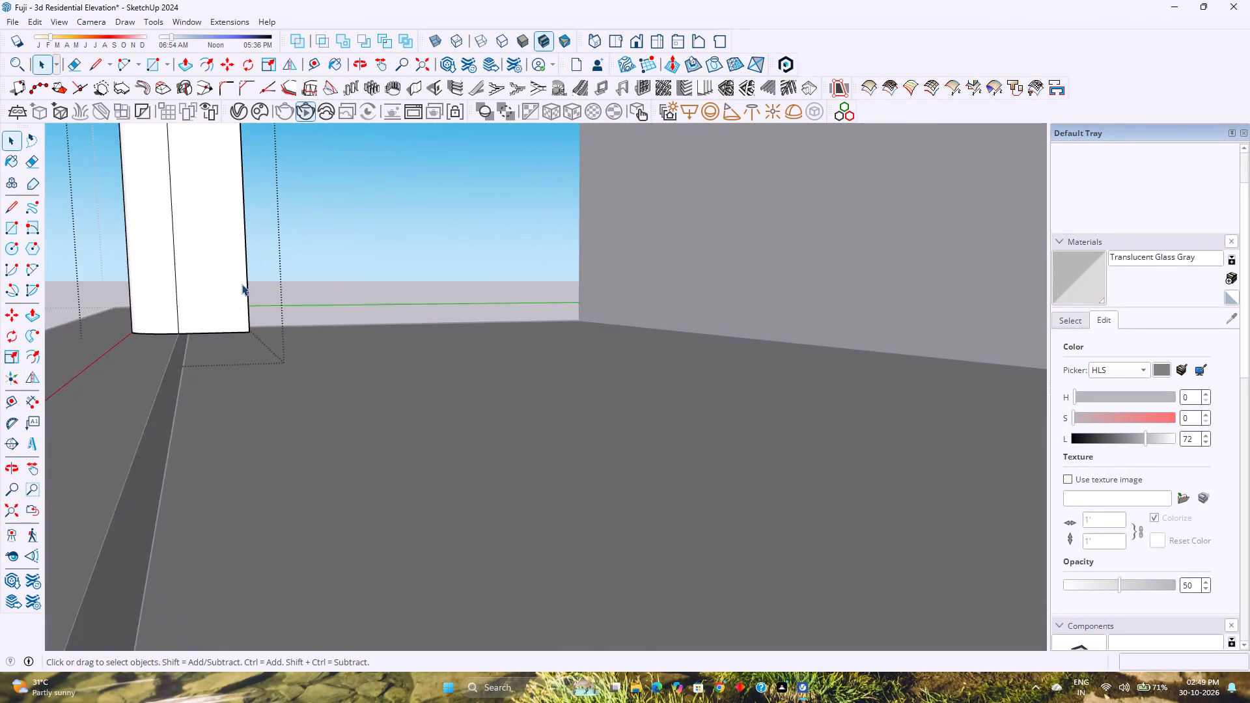
scroll(242, 284, "up", 3)
middle_click_drag(214, 325, 202, 288)
left_click(222, 340)
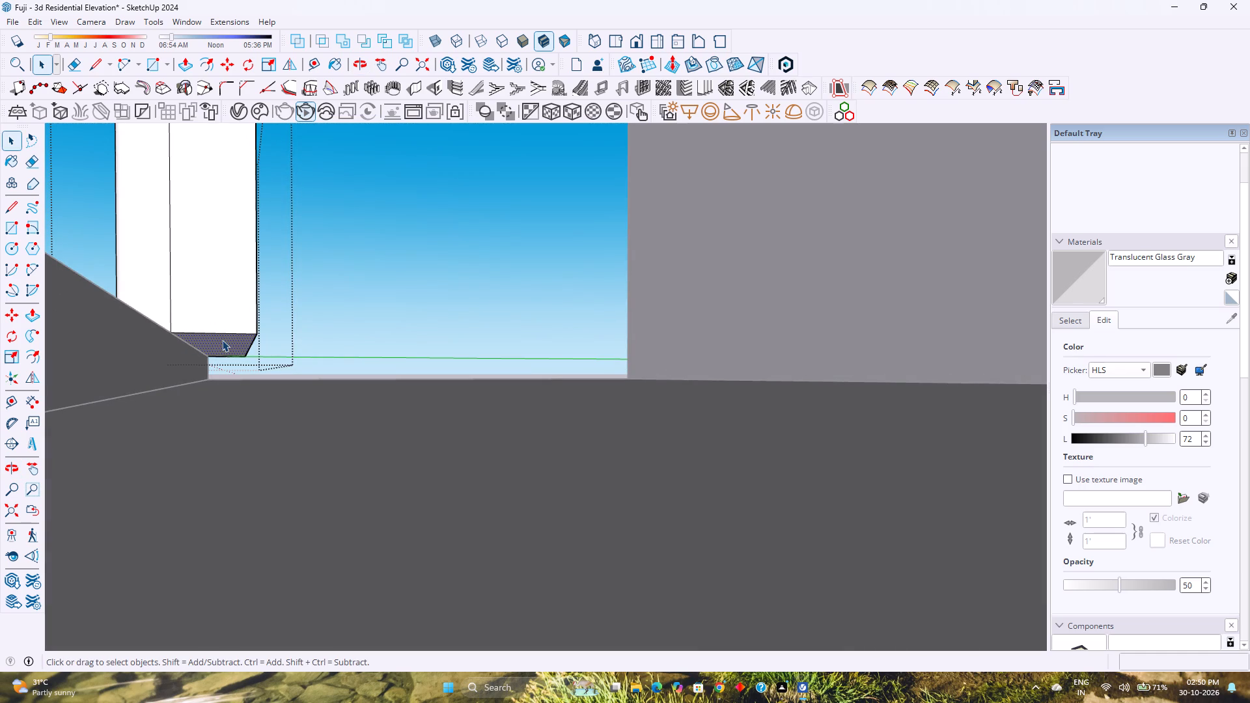
left_click(257, 338)
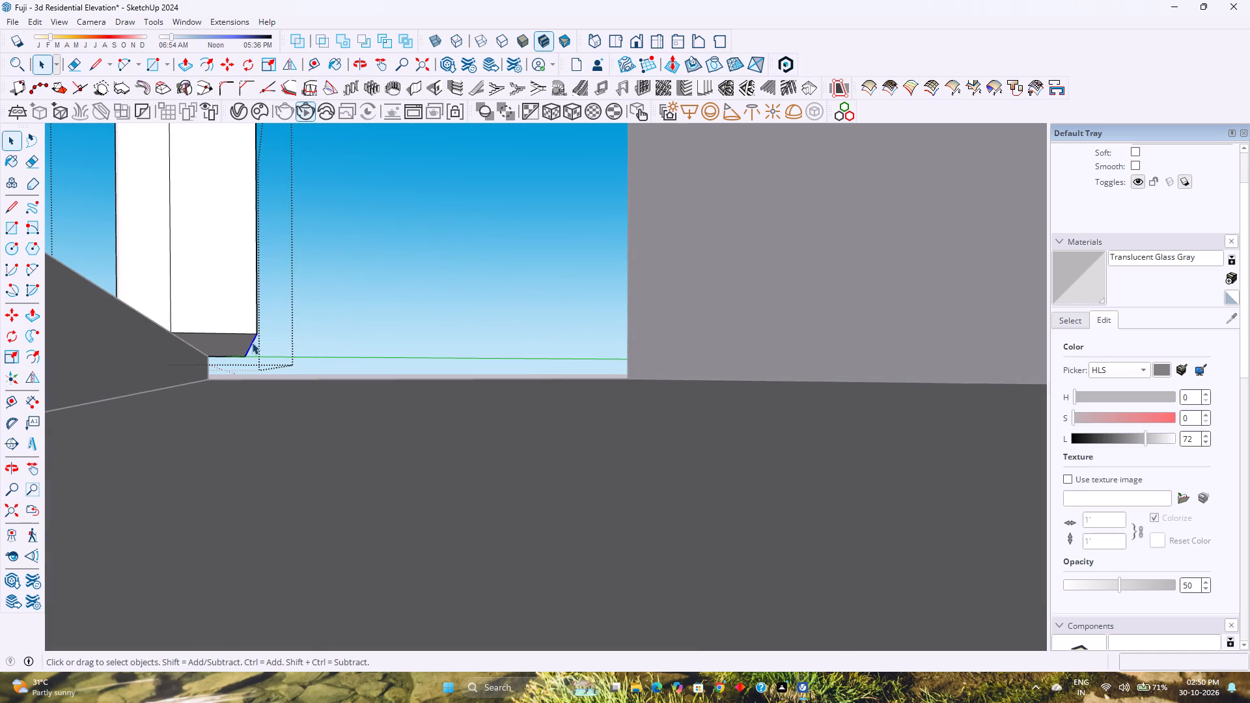
key("m")
left_click(258, 337)
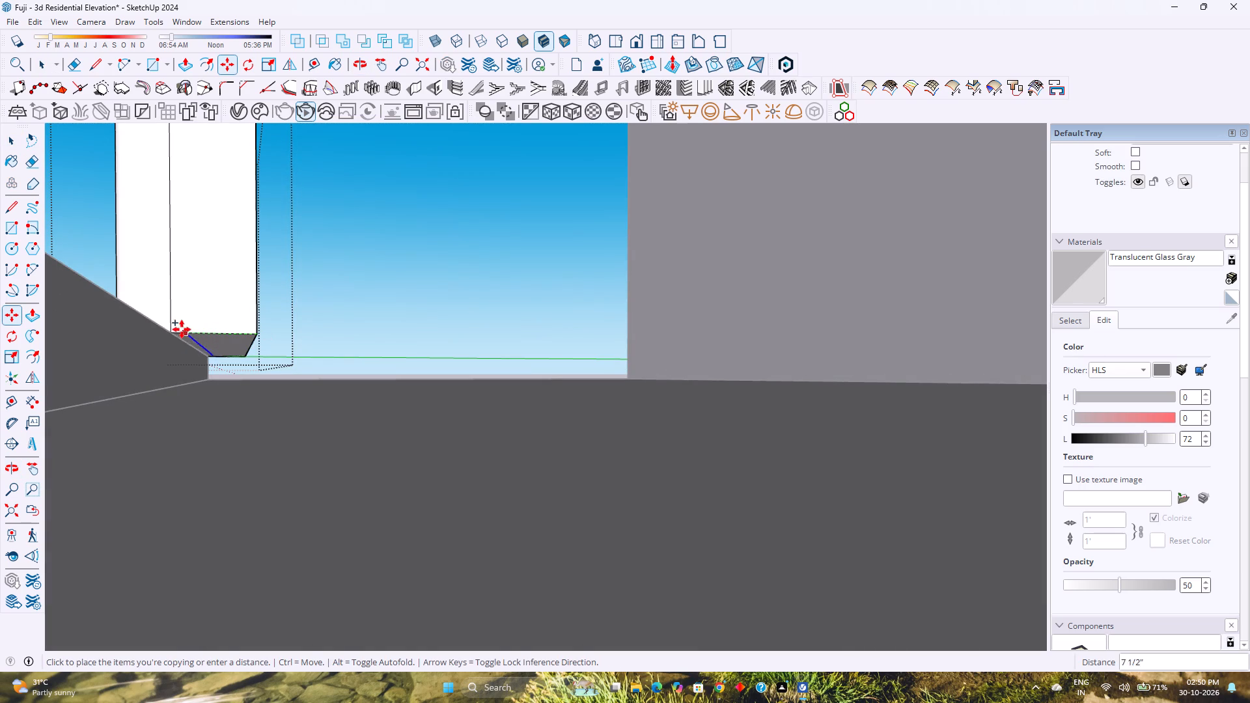
scroll(172, 333, "up", 3)
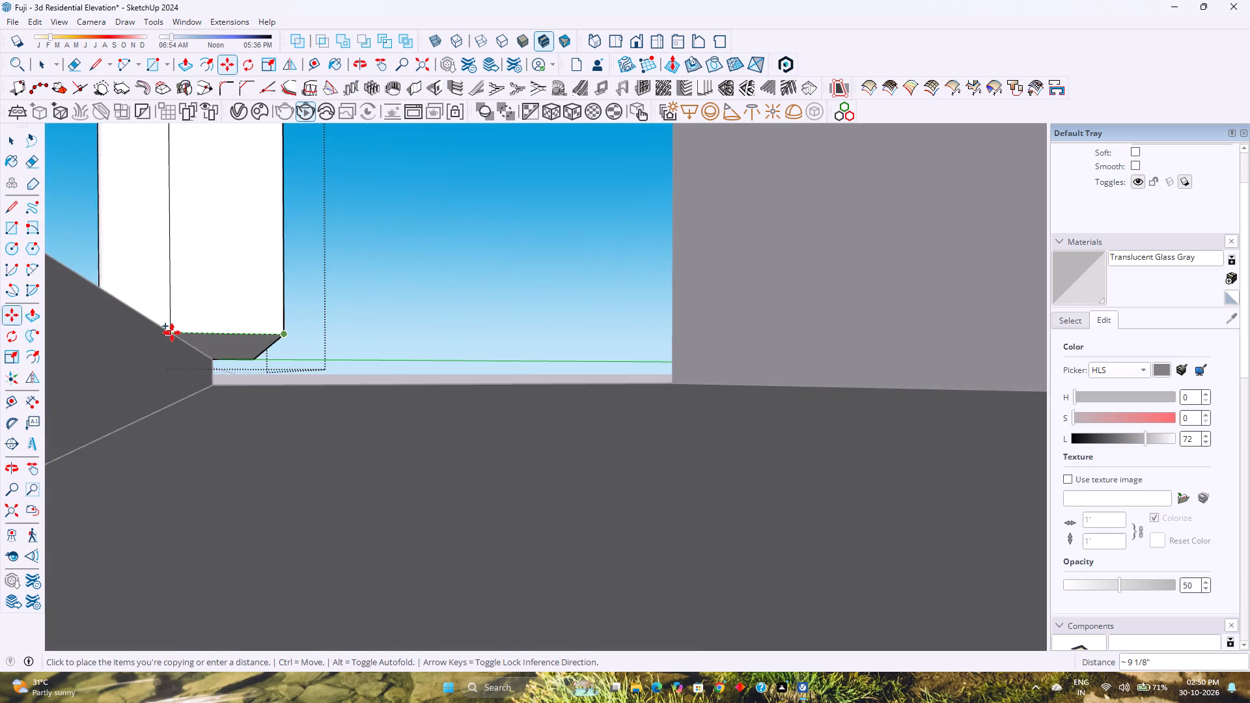
scroll(172, 333, "up", 2)
key("Right")
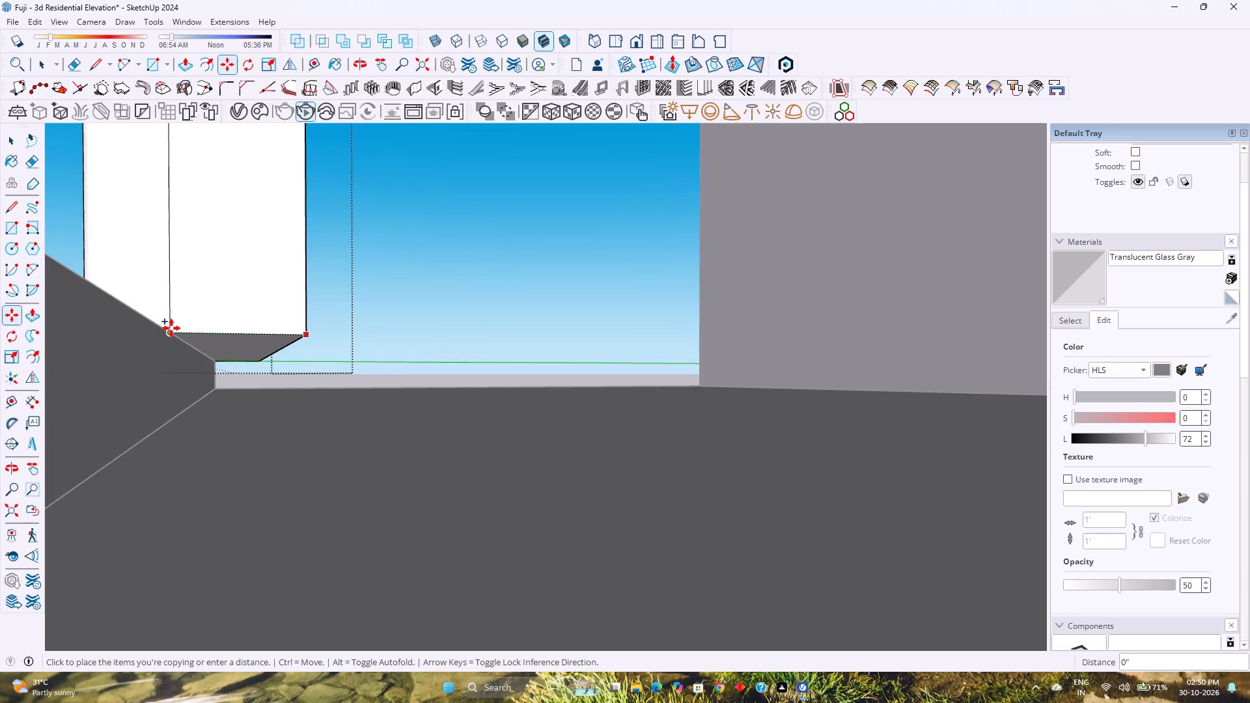
key("Left")
scroll(171, 329, "up", 2)
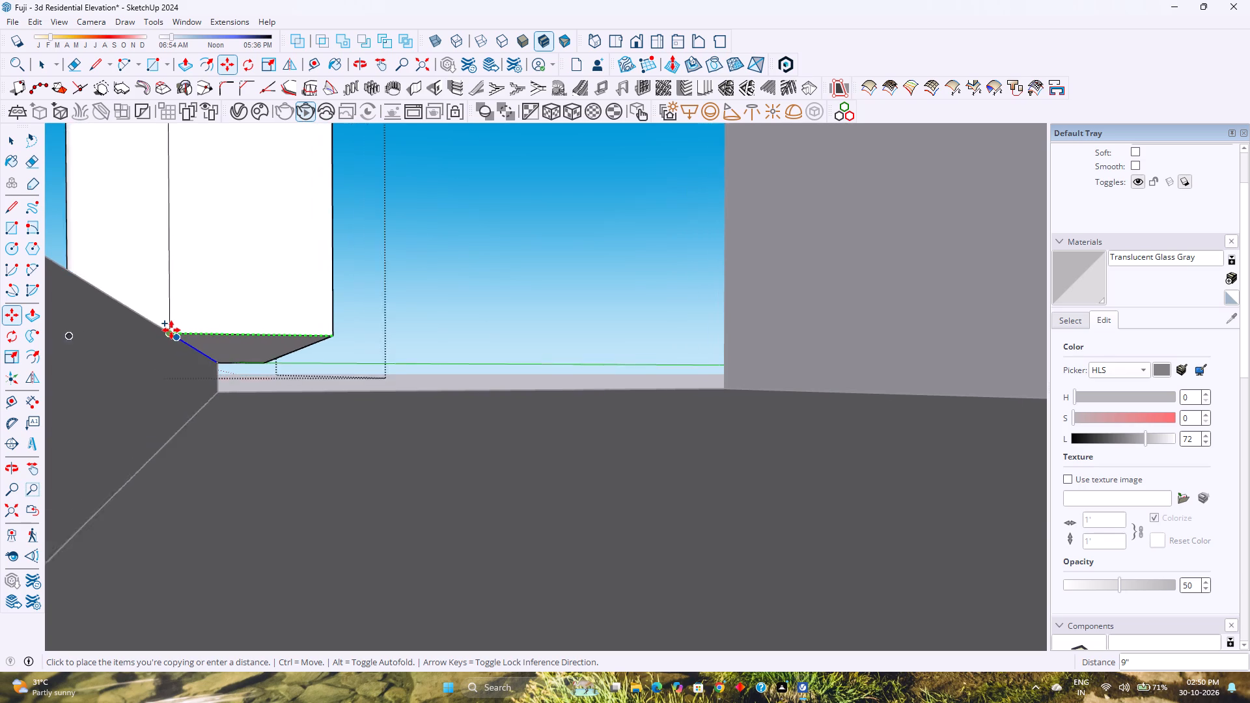
scroll(171, 330, "up", 2)
middle_click_drag(171, 330, 174, 403)
left_click(167, 339)
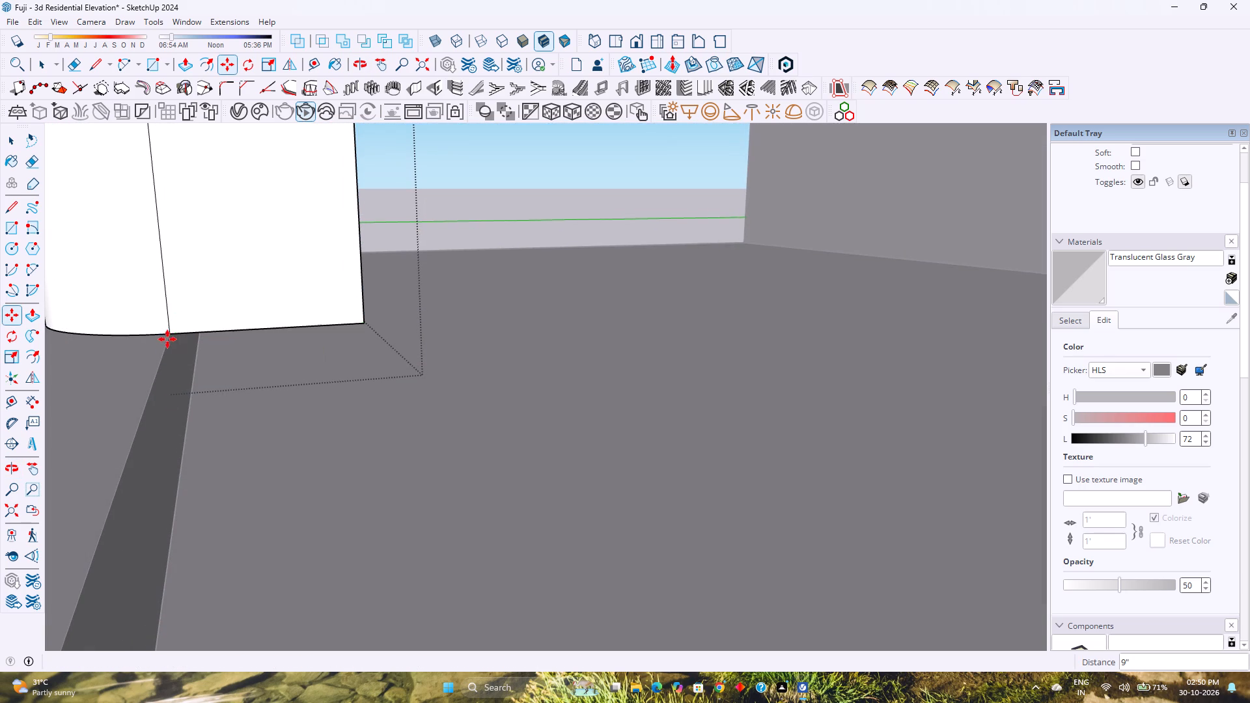
middle_click_drag(214, 383, 188, 302)
middle_click_drag(191, 304, 219, 346)
middle_click(219, 346)
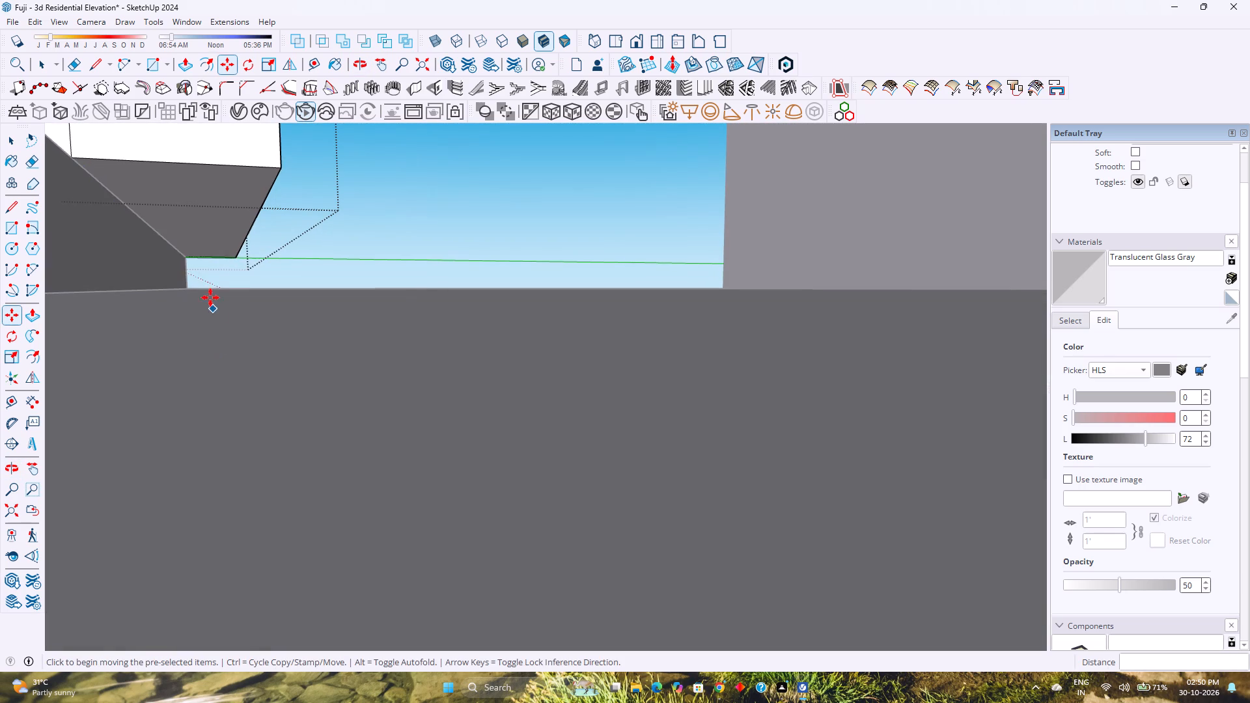
Push/Pull the parapet block's underside 6 inches down to the terrace floor and exit the block's editing context.
key("p")
left_click(221, 232)
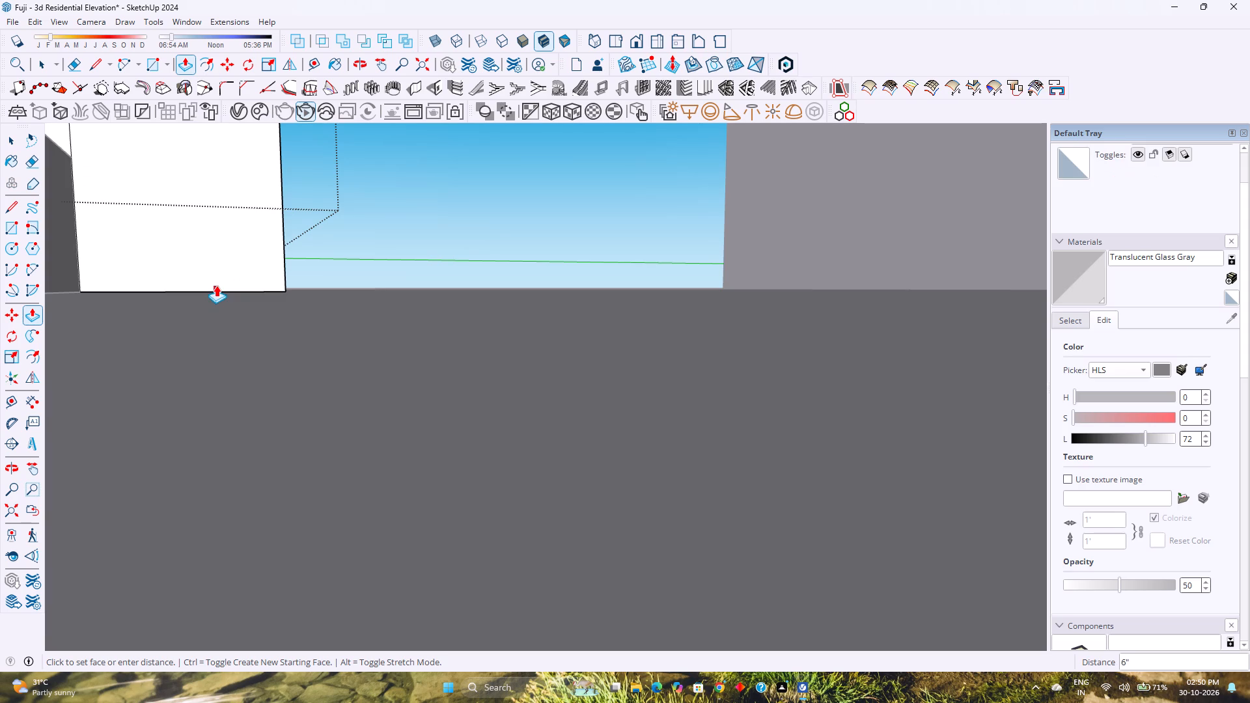
scroll(216, 285, "down", 1)
middle_click_drag(216, 285, 268, 361)
middle_click(268, 361)
scroll(263, 353, "down", 16)
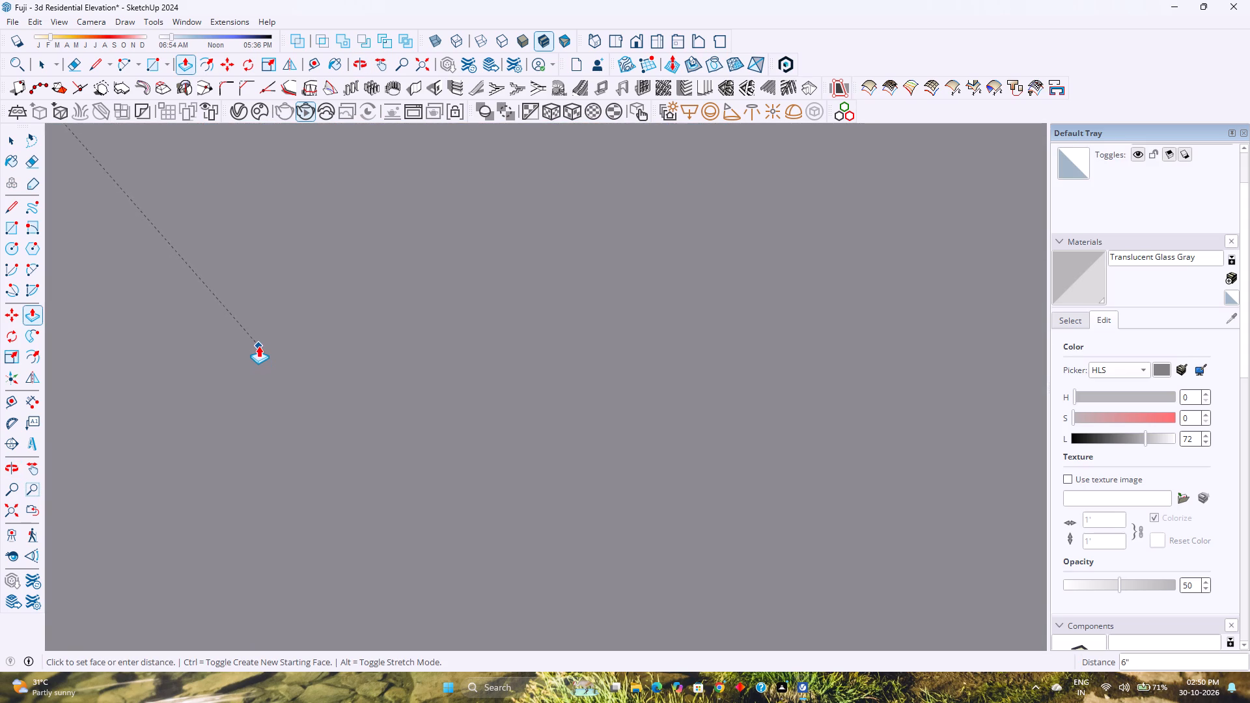
scroll(258, 346, "down", 6)
left_click(12, 510)
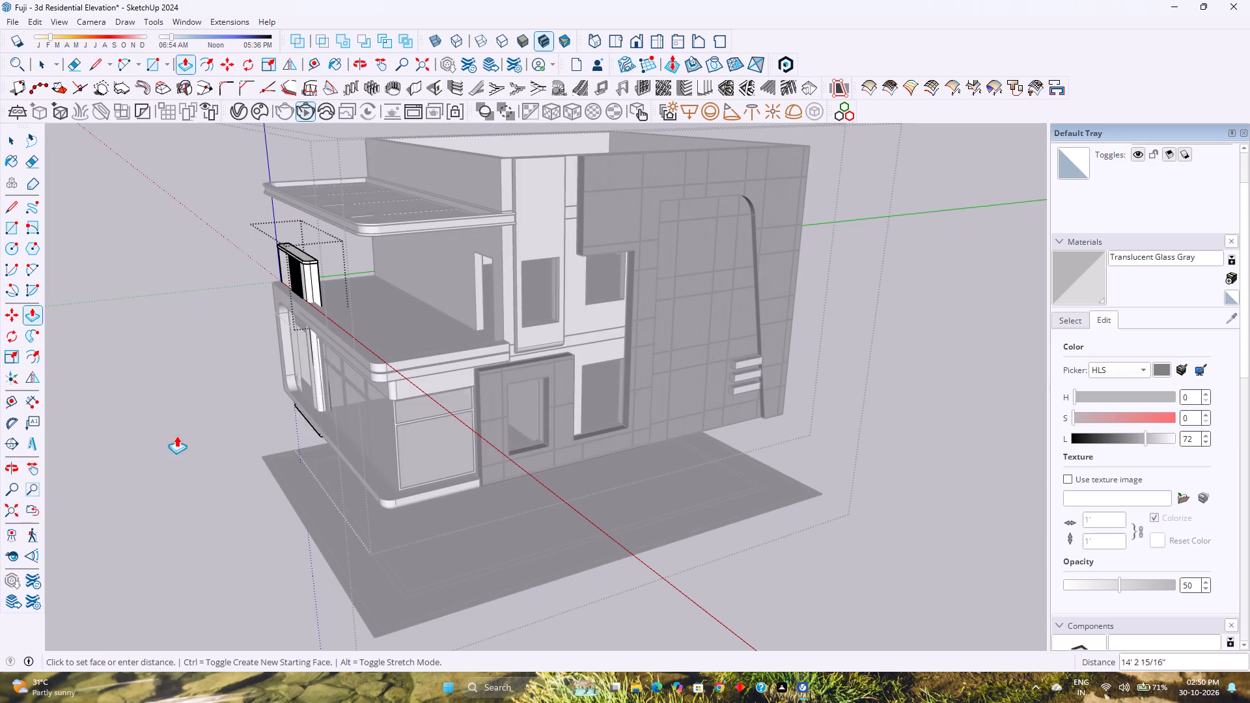
scroll(352, 309, "up", 8)
middle_click_drag(333, 318, 318, 331)
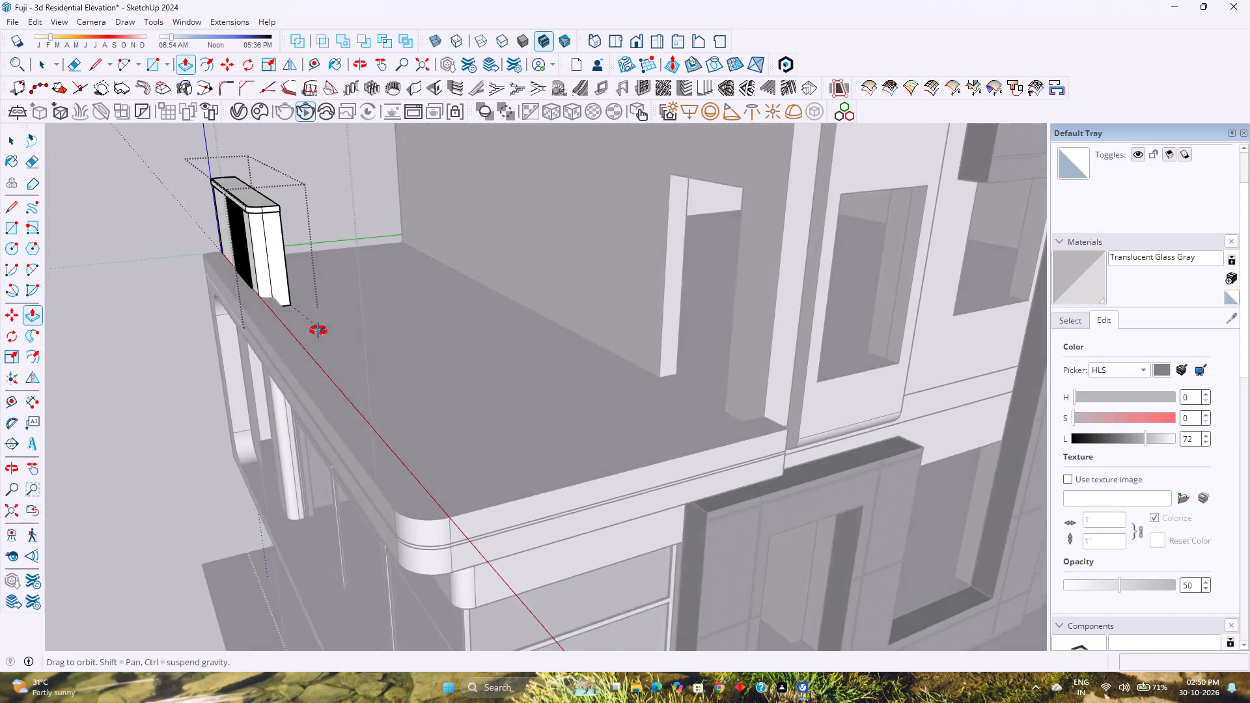
middle_click_drag(318, 331, 275, 340)
left_click(271, 329)
key("space")
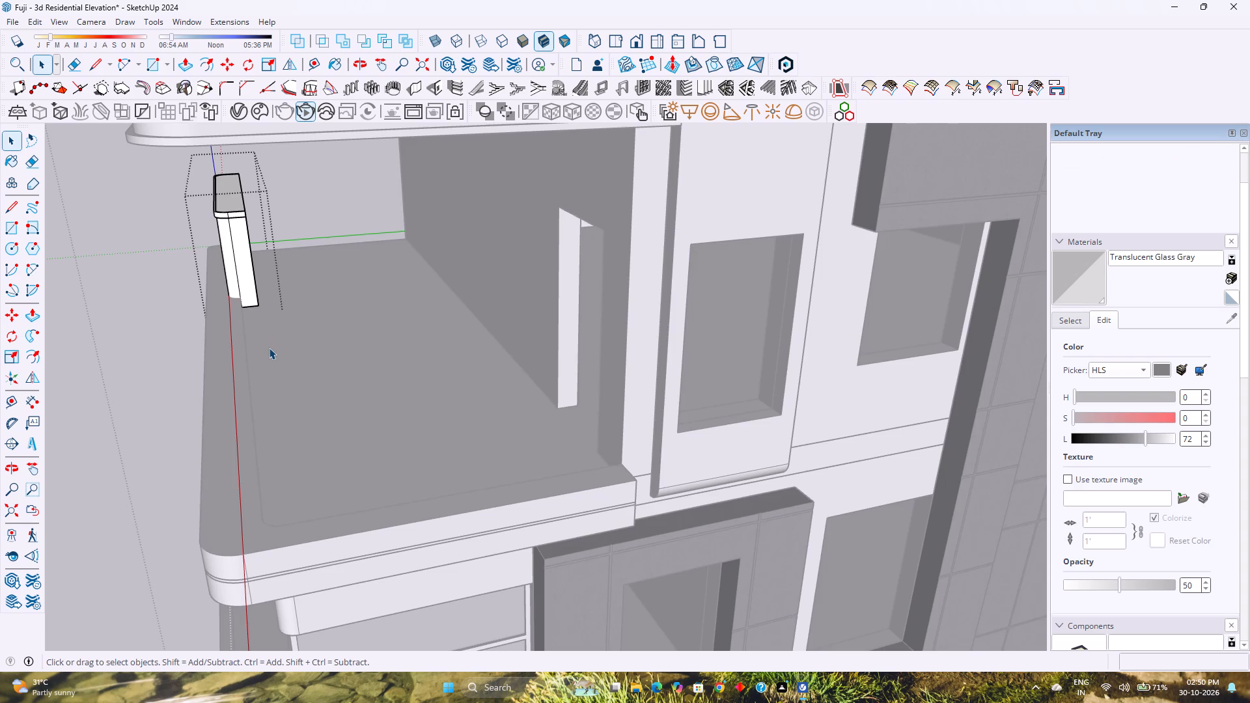
key("Escape")
Move the whole parapet block 6 inches up so its front base sits on top of the ledge.
scroll(269, 348, "down", 4)
scroll(249, 294, "up", 4)
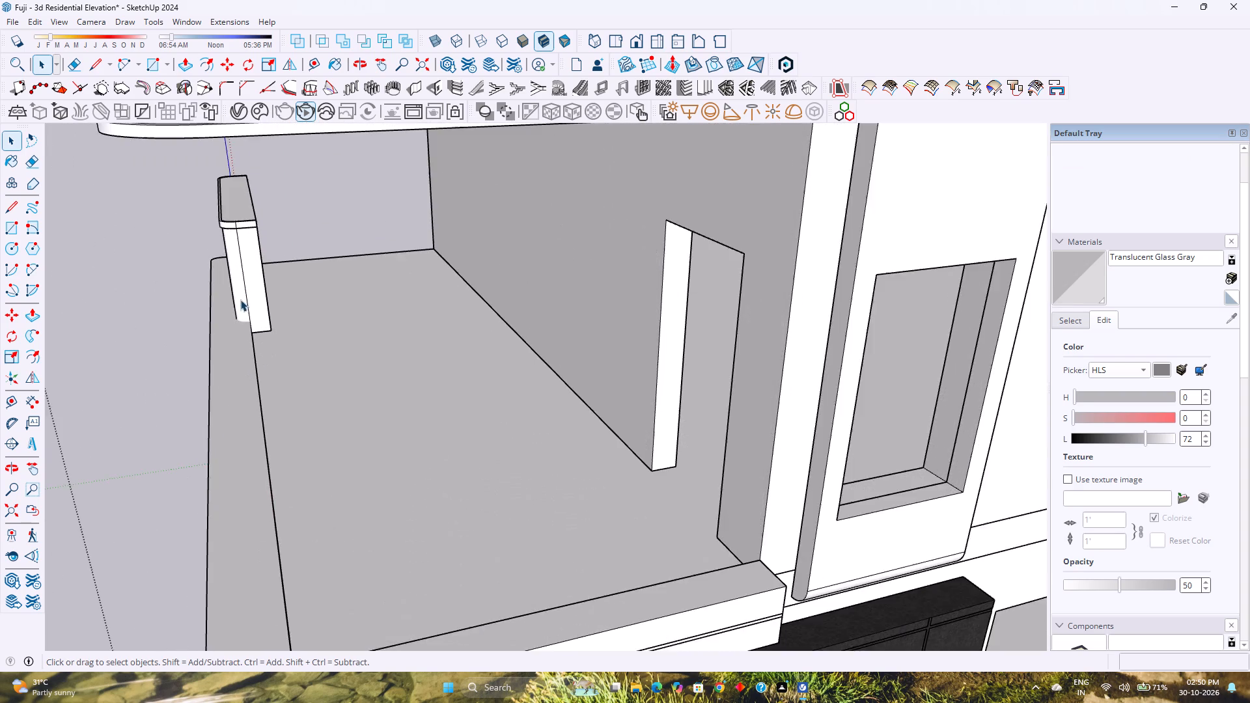
scroll(240, 299, "up", 3)
middle_click_drag(242, 307, 294, 276)
scroll(306, 266, "up", 2)
middle_click_drag(309, 265, 314, 387, "shift")
scroll(305, 392, "up", 7)
middle_click_drag(345, 417, 311, 391)
middle_click(311, 391)
left_click(394, 383)
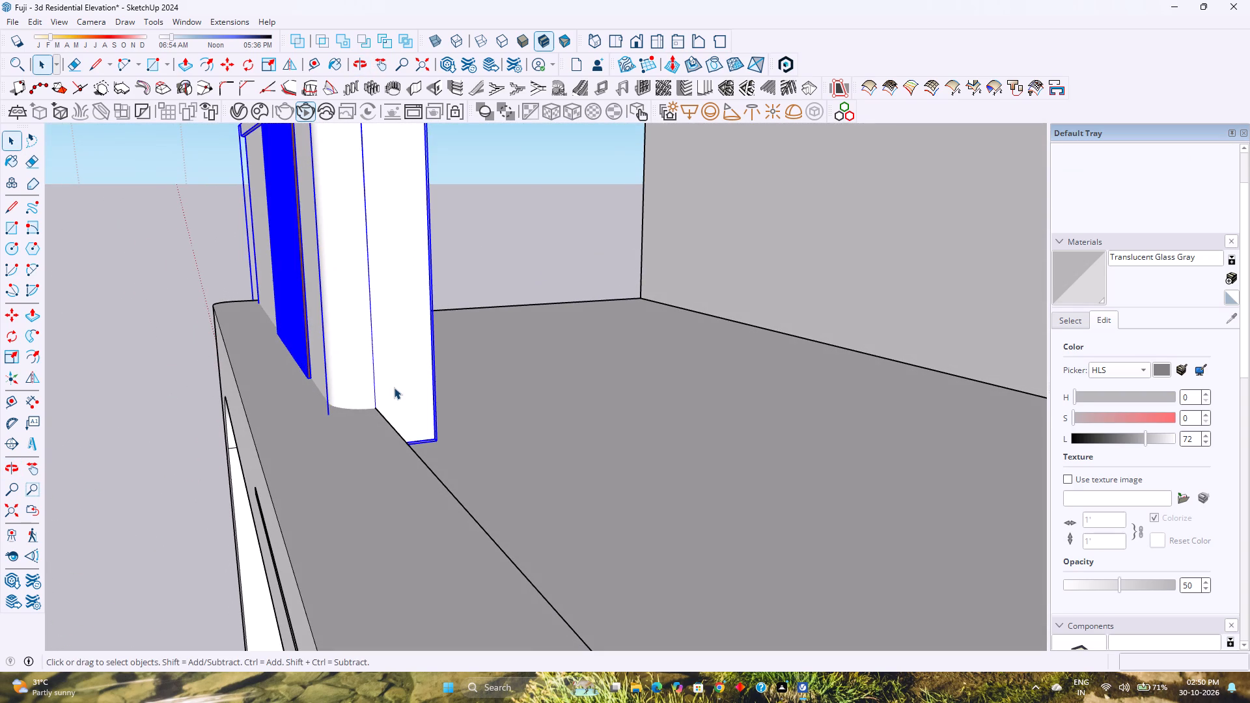
key("m")
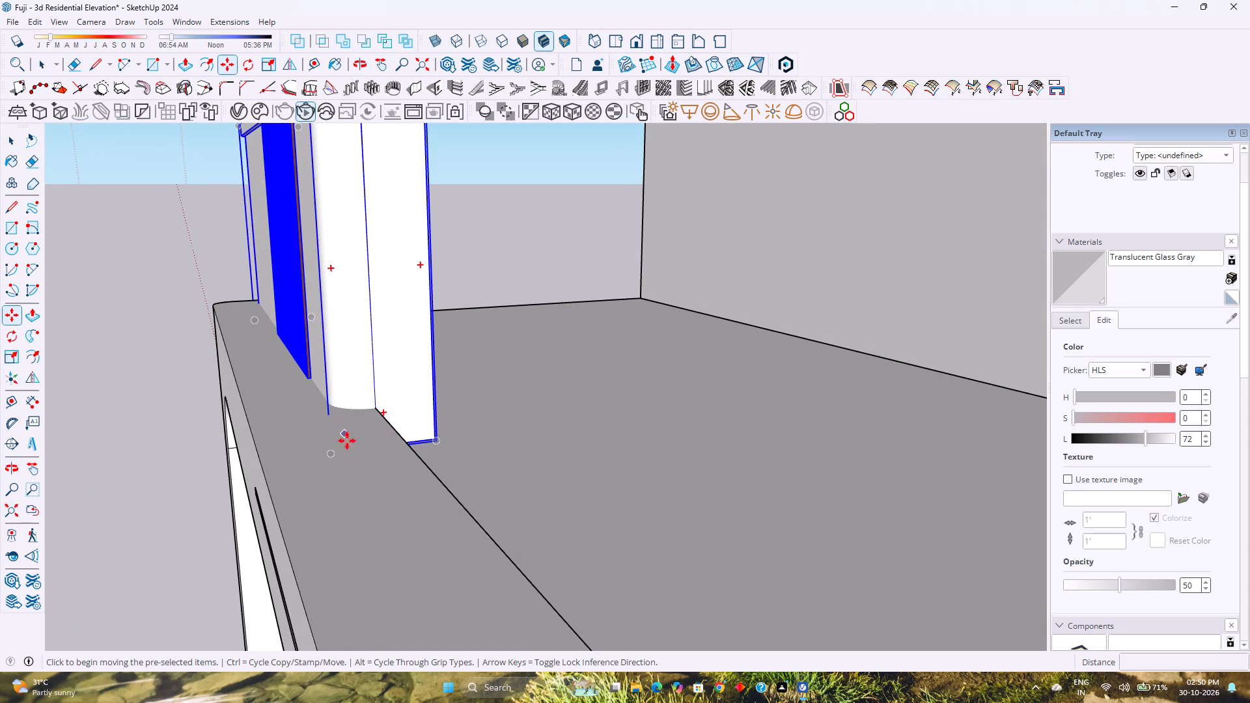
left_click(331, 460)
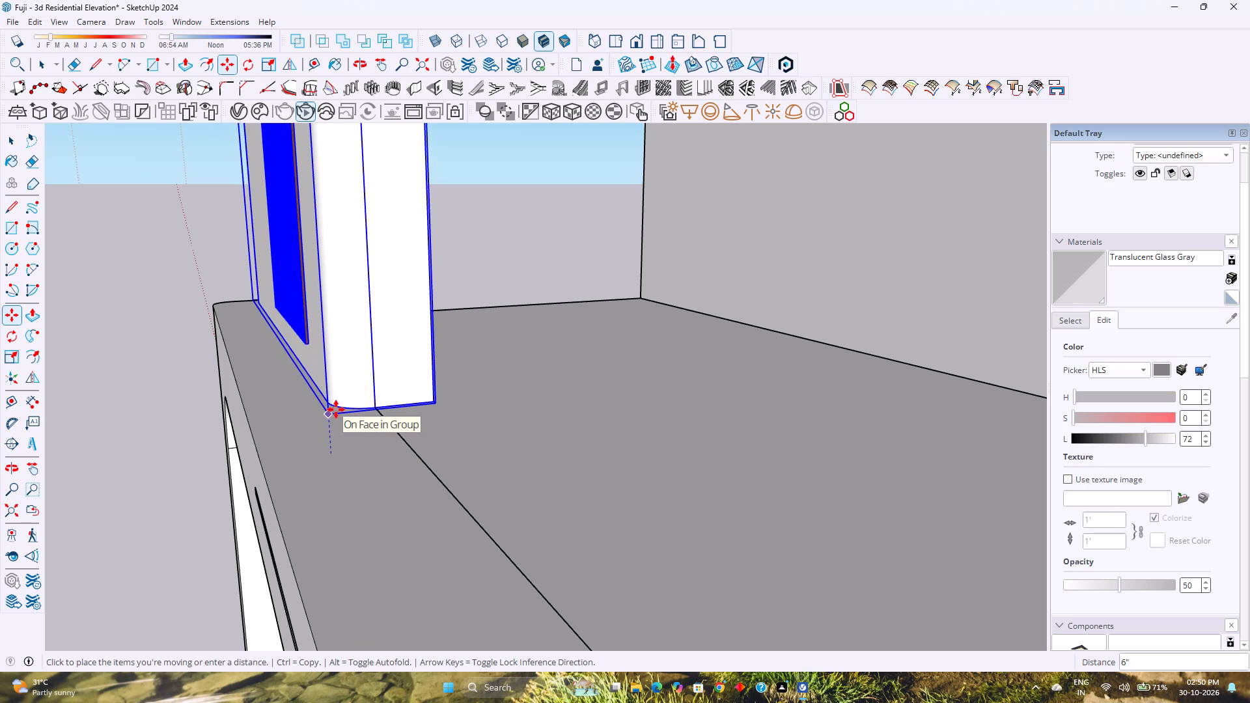
left_click(336, 409)
middle_click_drag(368, 428, 242, 381)
middle_click(242, 381)
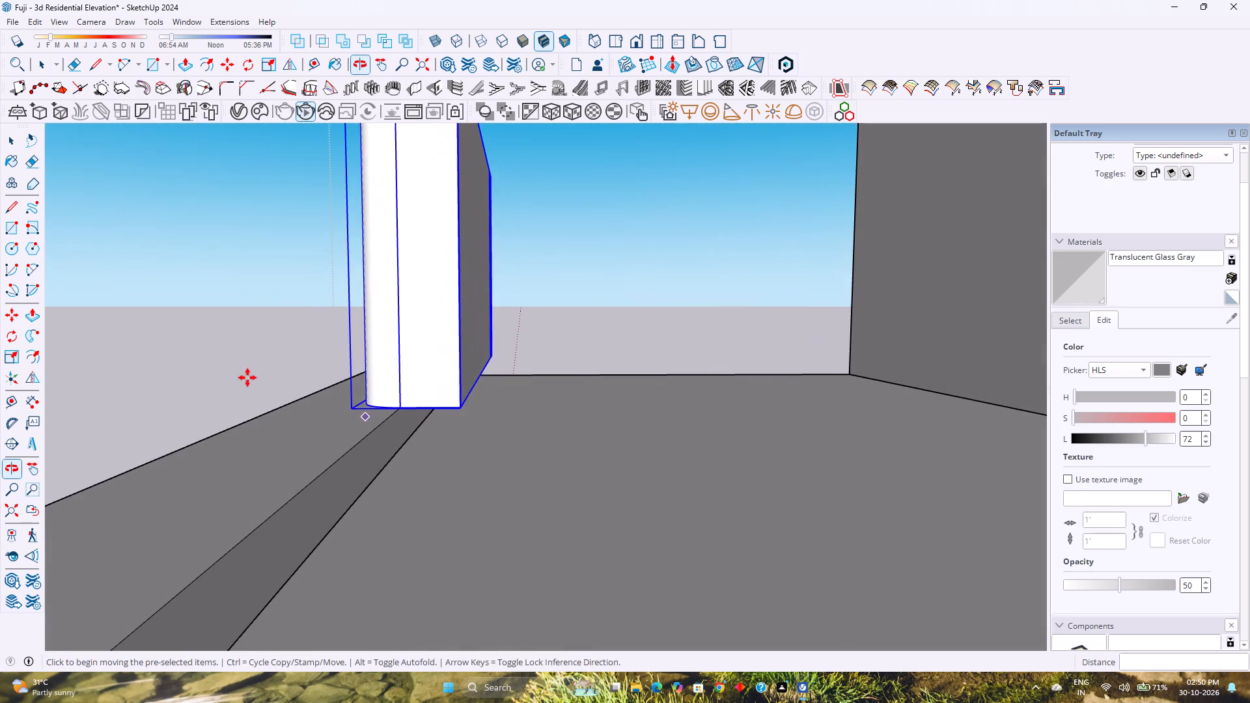
Open the raised parapet block and Push/Pull its underside 6 inches down to the terrace floor.
middle_click_drag(401, 434, 425, 379)
middle_click(425, 379)
scroll(420, 396, "up", 2)
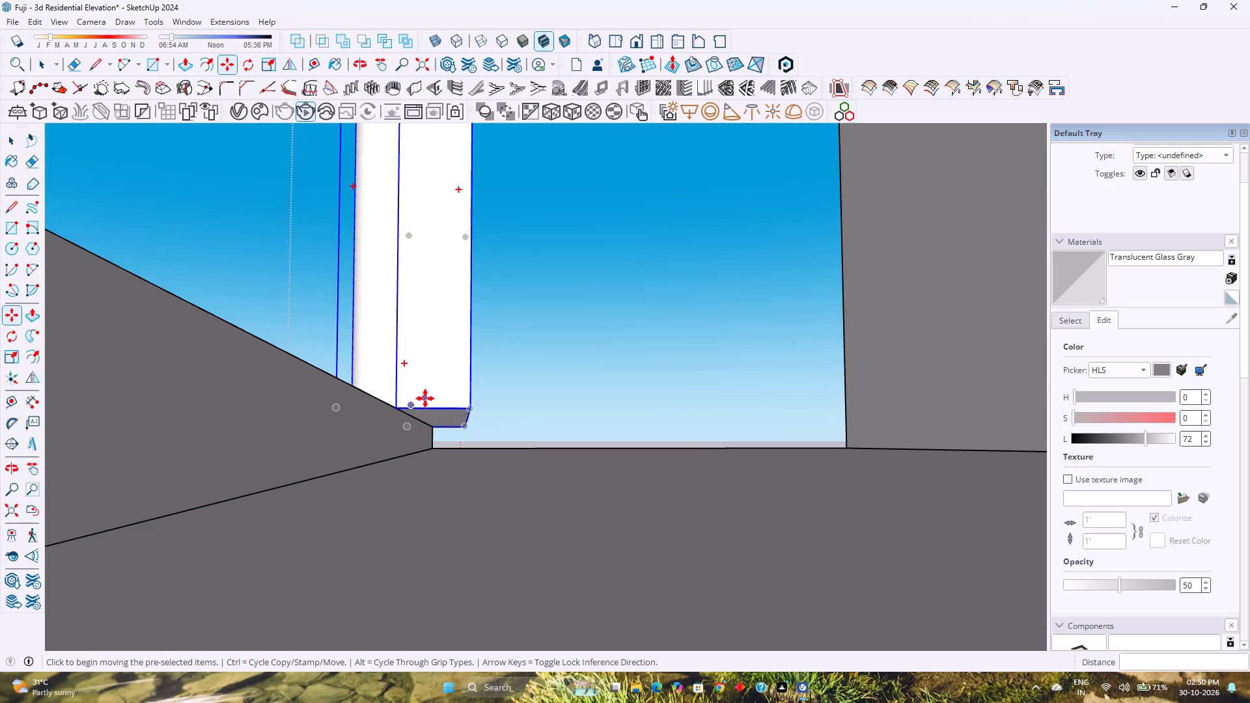
key("space")
scroll(436, 422, "up", 4)
scroll(439, 420, "down", 1)
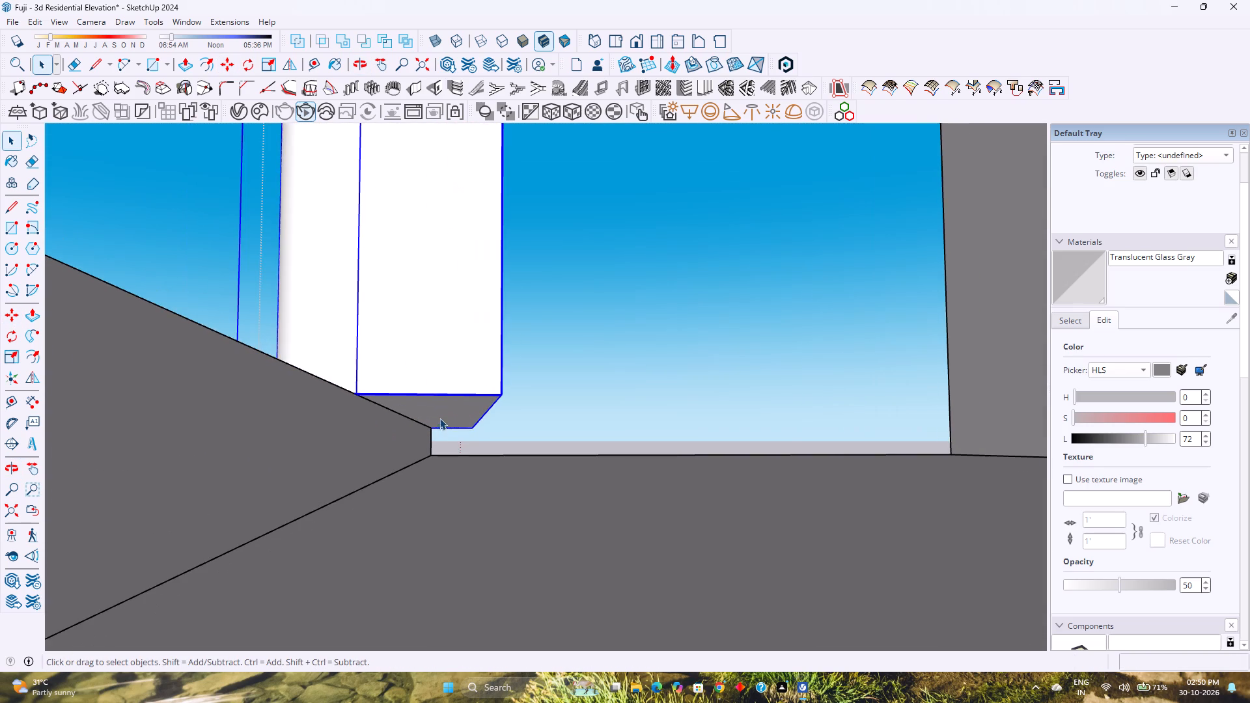
middle_click_drag(439, 418, 412, 414)
double_click(413, 395)
scroll(412, 398, "up", 2)
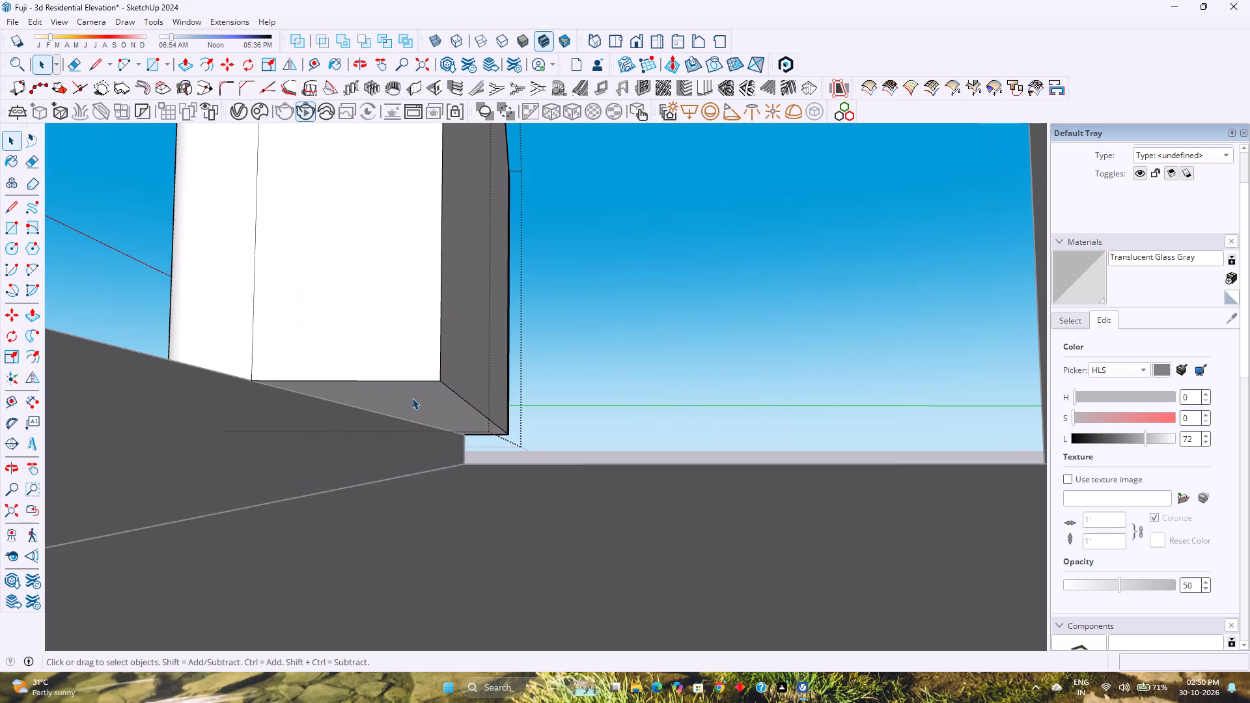
left_click(412, 398)
key("p")
left_click(412, 398)
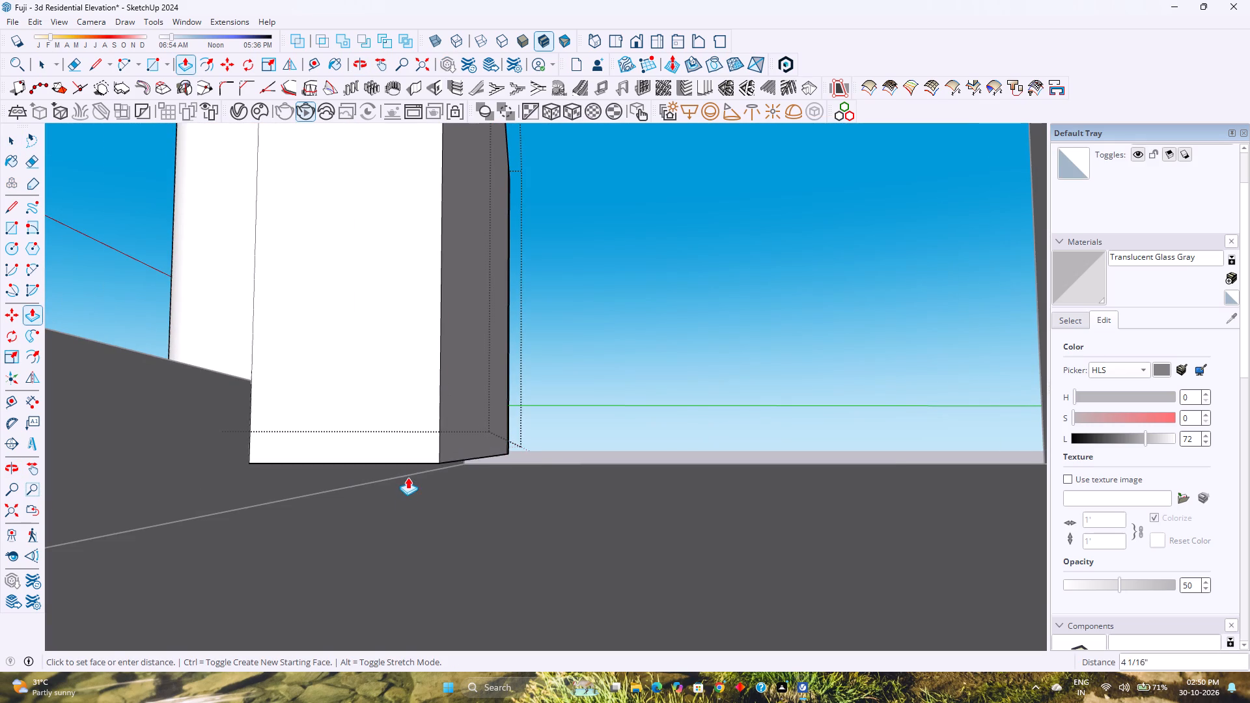
left_click(453, 545)
Examine the parapet block's slatted front and how its base meets the ledge and terrace floor.
scroll(432, 514, "down", 5)
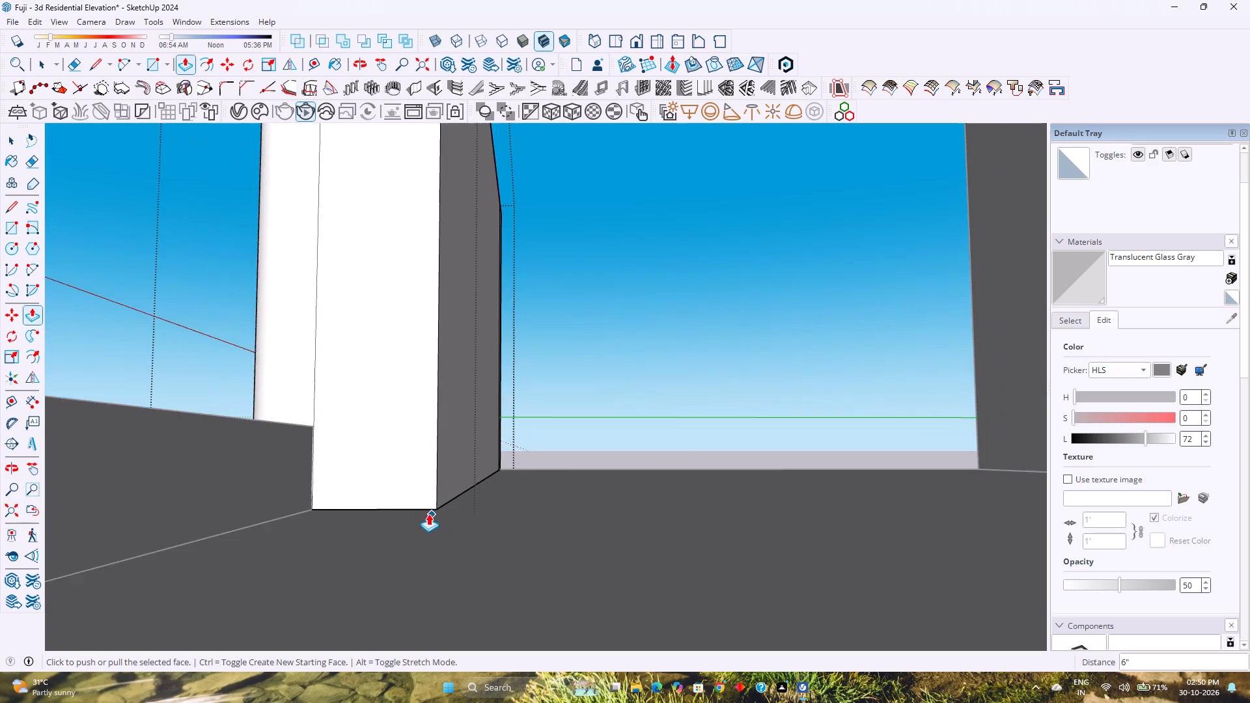
middle_click_drag(369, 503, 630, 581)
middle_click(631, 581)
scroll(630, 568, "down", 14)
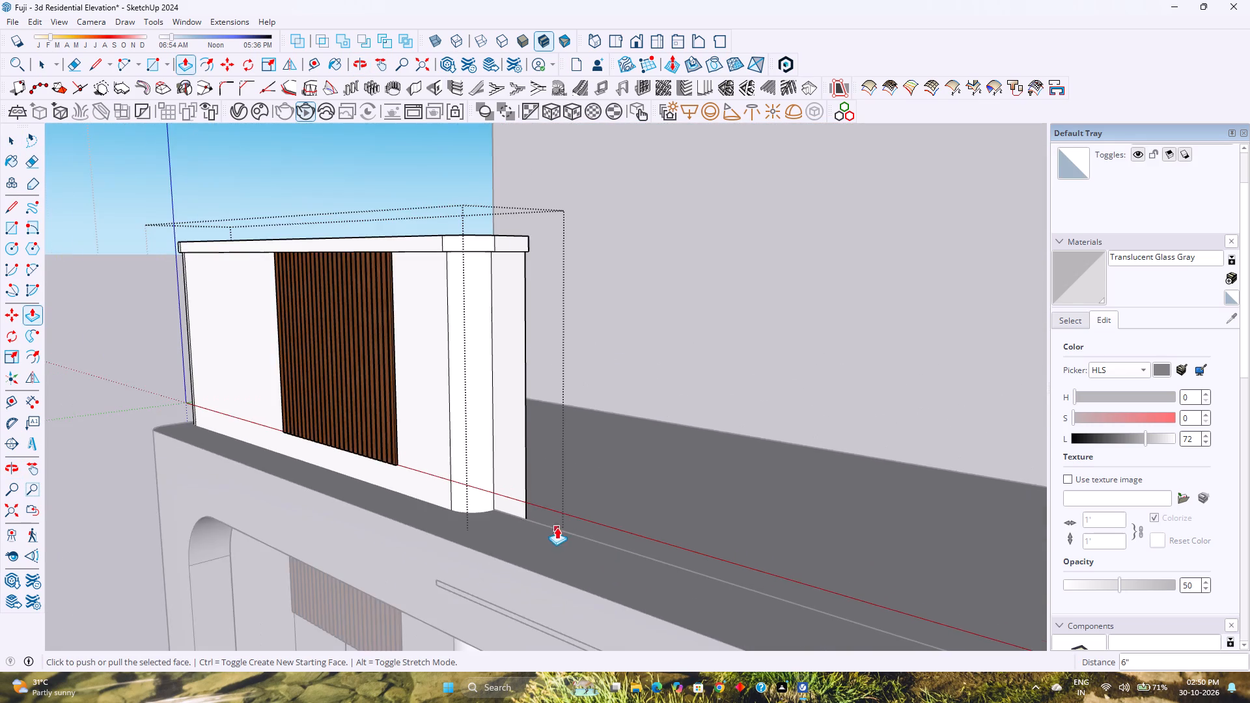
middle_click_drag(514, 520, 585, 467)
middle_click(585, 467)
scroll(582, 464, "down", 5)
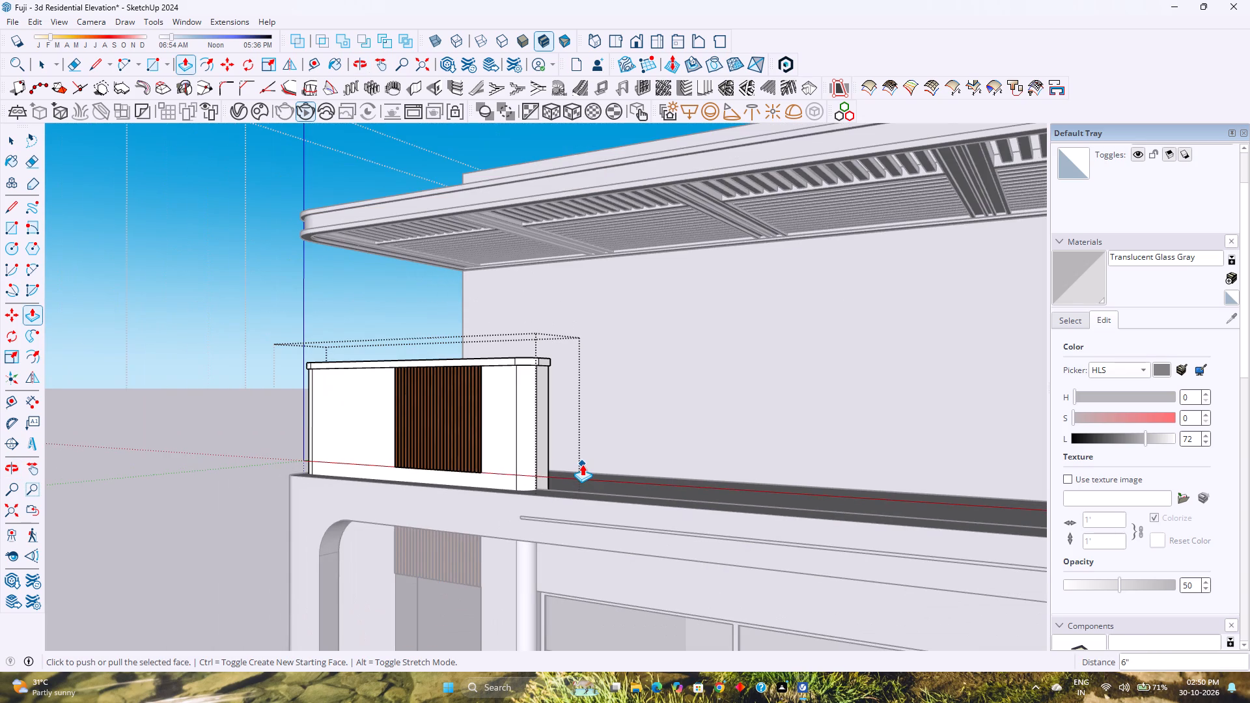
Examine the parapet block's slatted front and end, and how its base meets the ledge and terrace floor.
key("space")
middle_click_drag(580, 464, 561, 473)
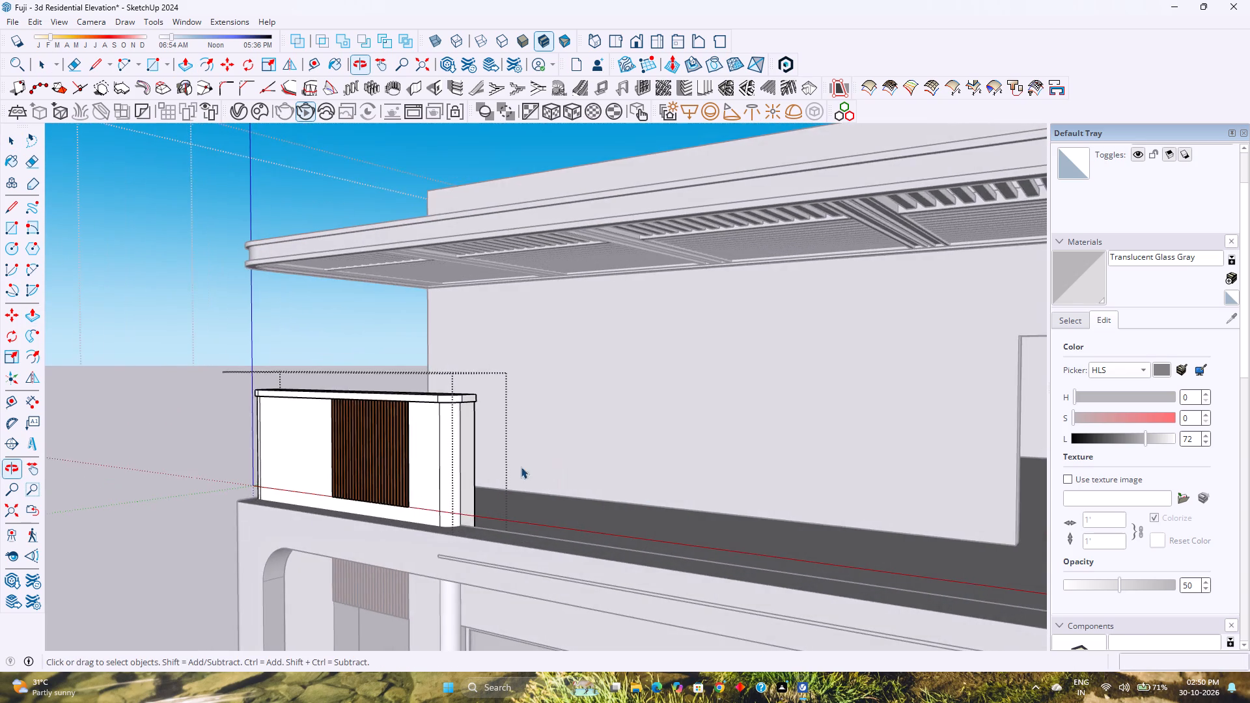
scroll(376, 455, "up", 3)
double_click(376, 455)
scroll(372, 467, "up", 2)
scroll(372, 467, "down", 4)
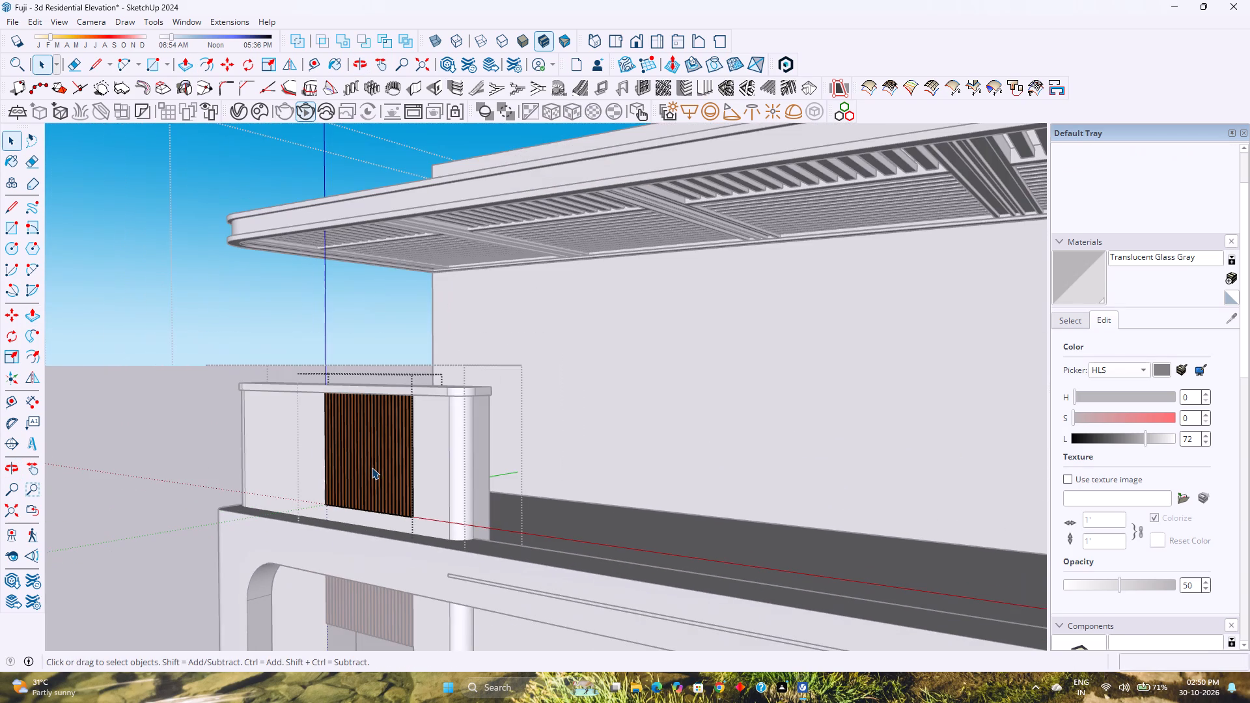
key("ctrl+z")
left_click(447, 509)
scroll(464, 530, "down", 3)
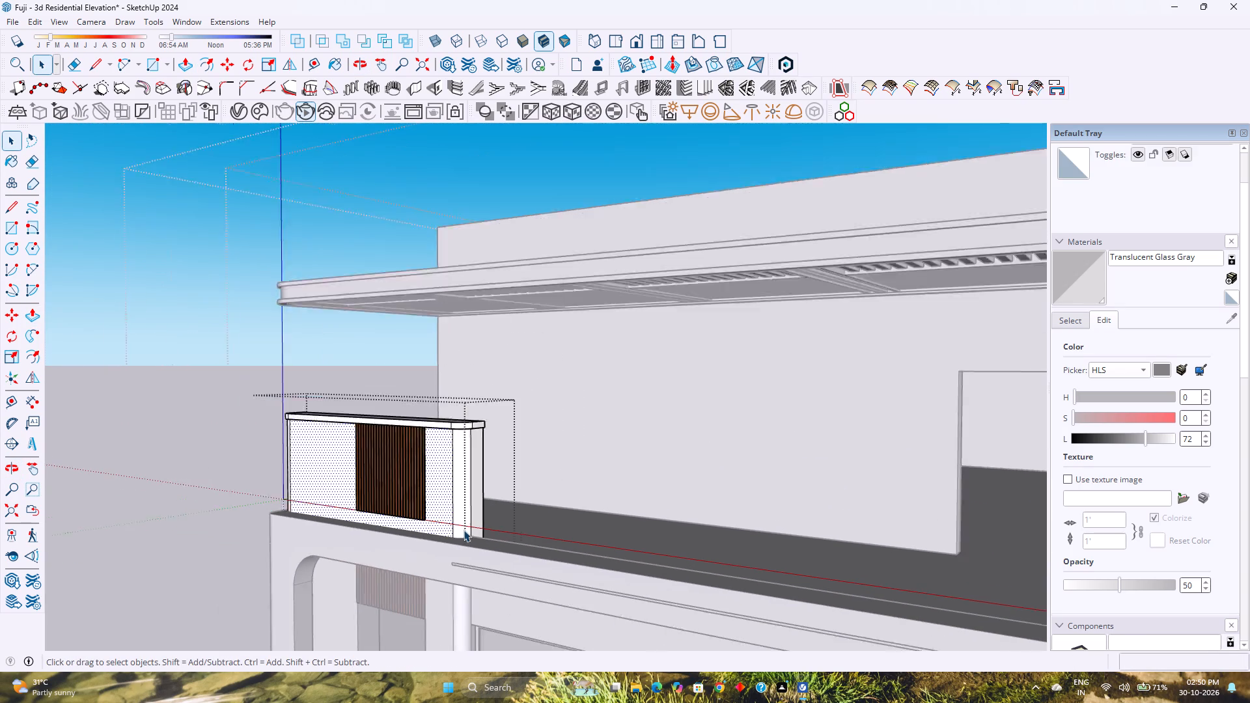
scroll(464, 530, "down", 2)
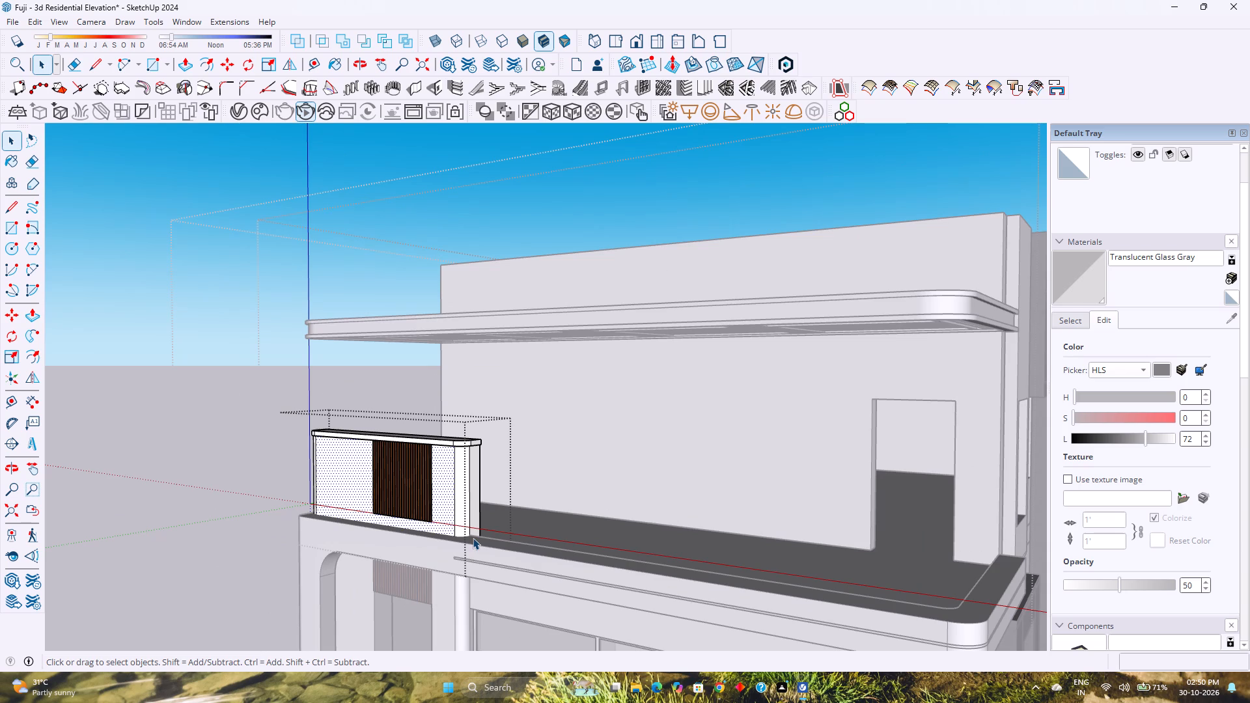
middle_click_drag(472, 537, 524, 493)
middle_click_drag(525, 495, 514, 506)
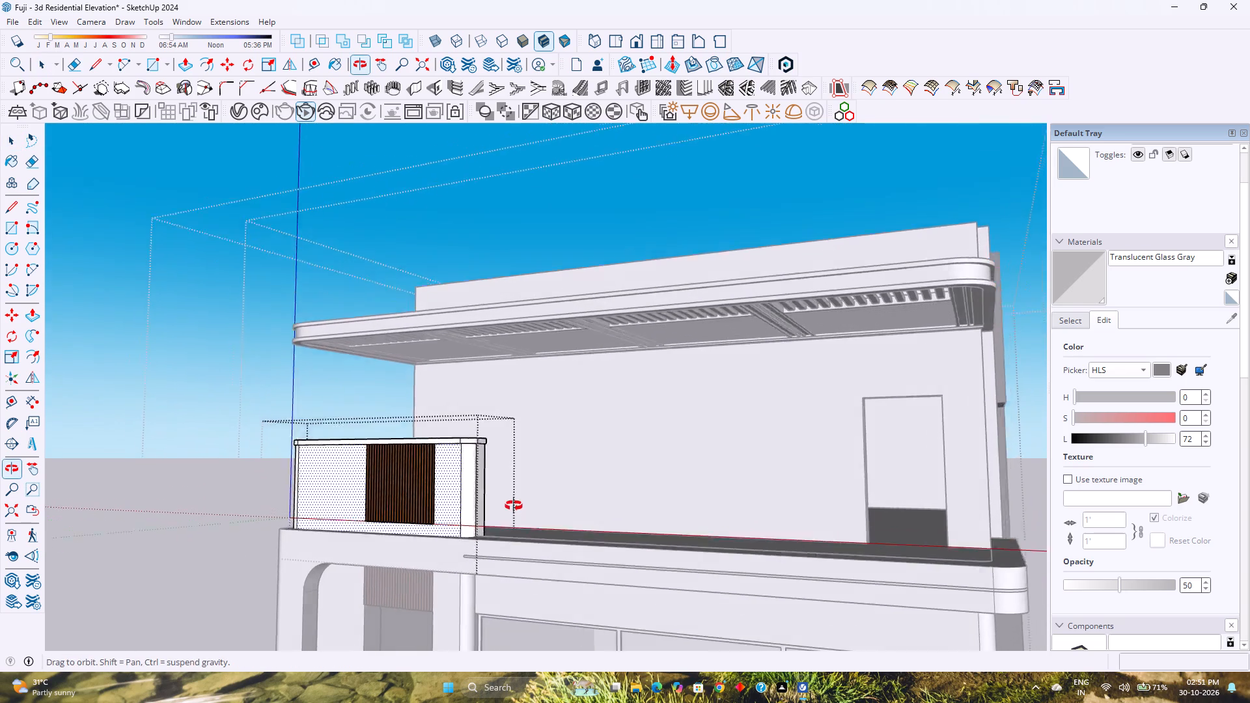
middle_click_drag(514, 506, 467, 514)
scroll(400, 528, "up", 6)
middle_click_drag(395, 534, 251, 542)
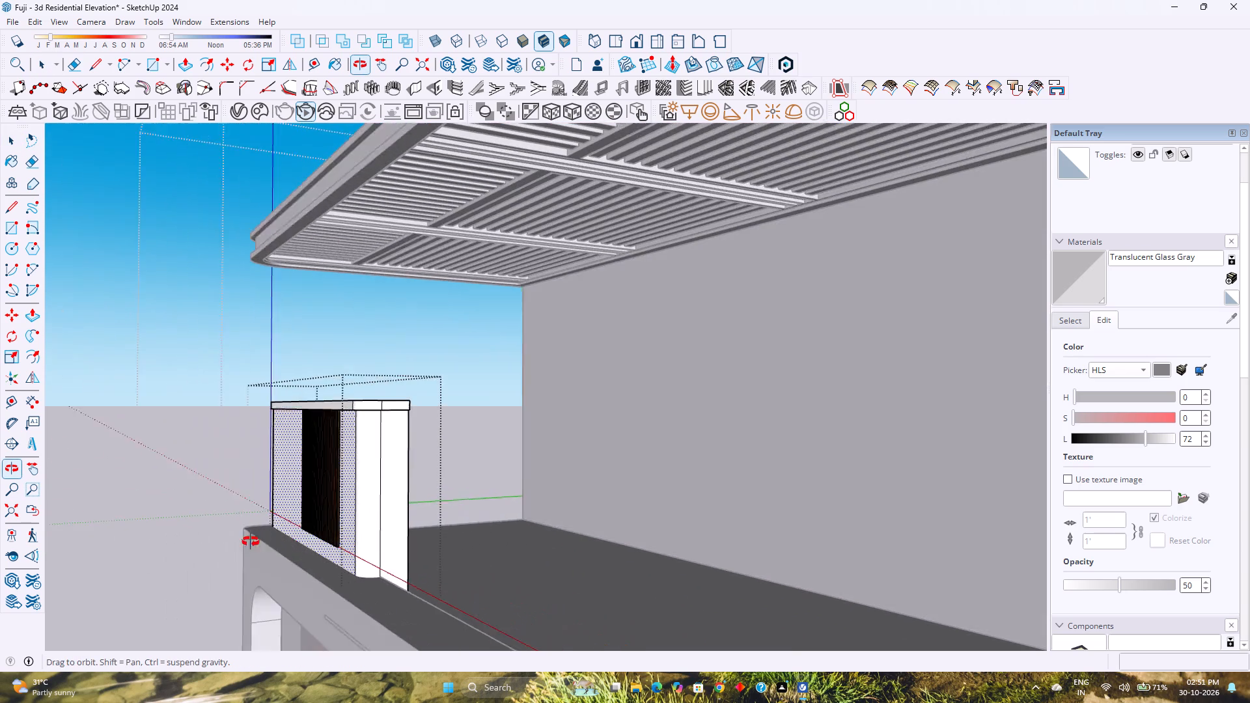
middle_click_drag(251, 542, 223, 527)
middle_click(223, 527)
Undo the Push/Pull of the raised parapet block's underside, keeping the block's 6-inch raise.
key("ctrl+z")
key("ctrl+z")
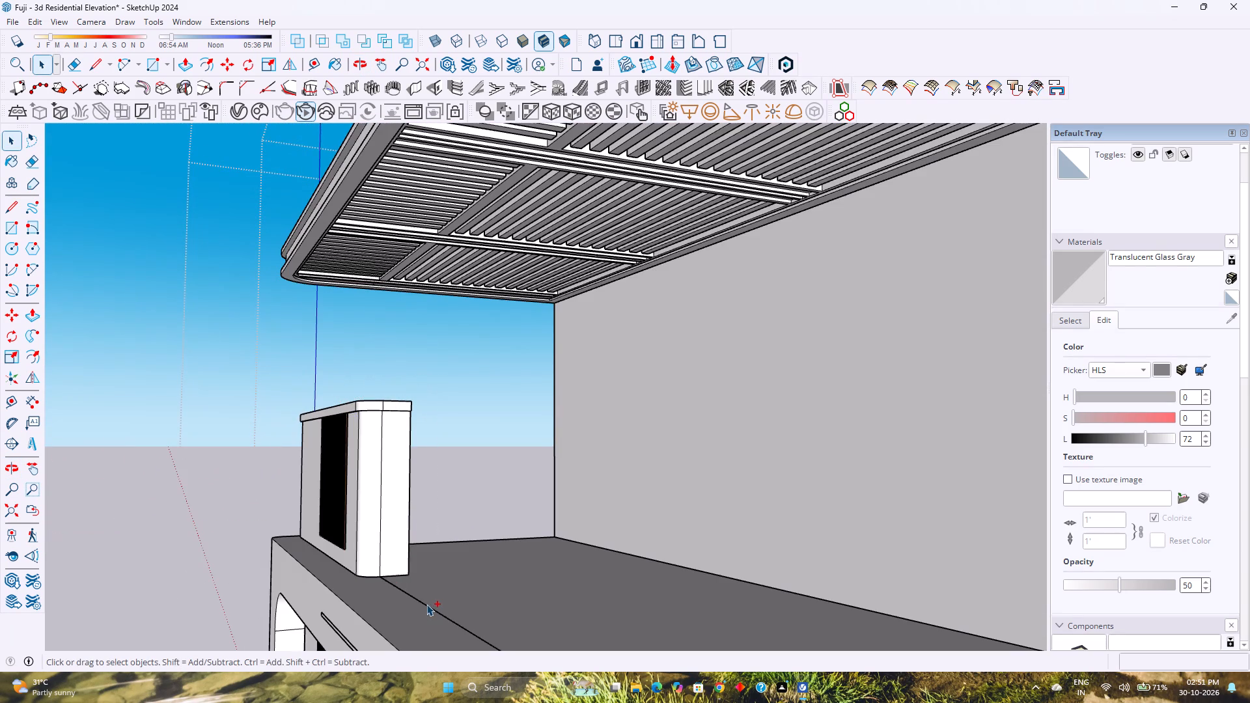
key("ctrl+z")
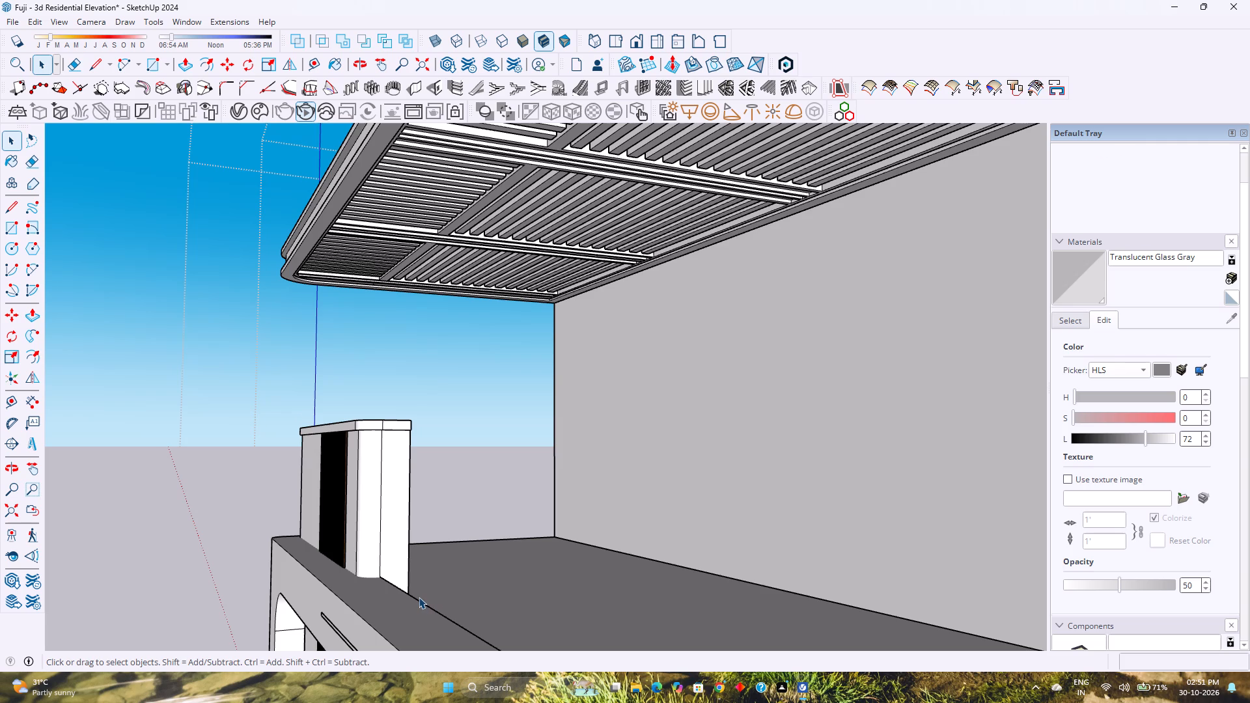
key("ctrl+y")
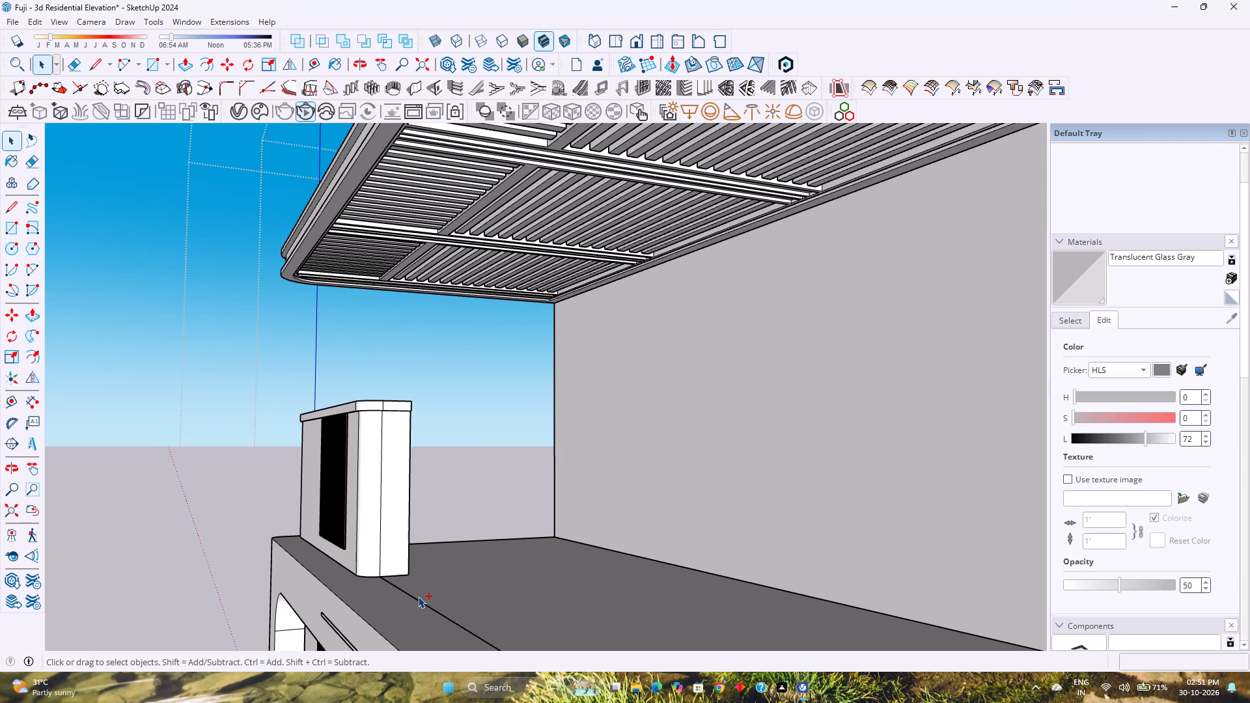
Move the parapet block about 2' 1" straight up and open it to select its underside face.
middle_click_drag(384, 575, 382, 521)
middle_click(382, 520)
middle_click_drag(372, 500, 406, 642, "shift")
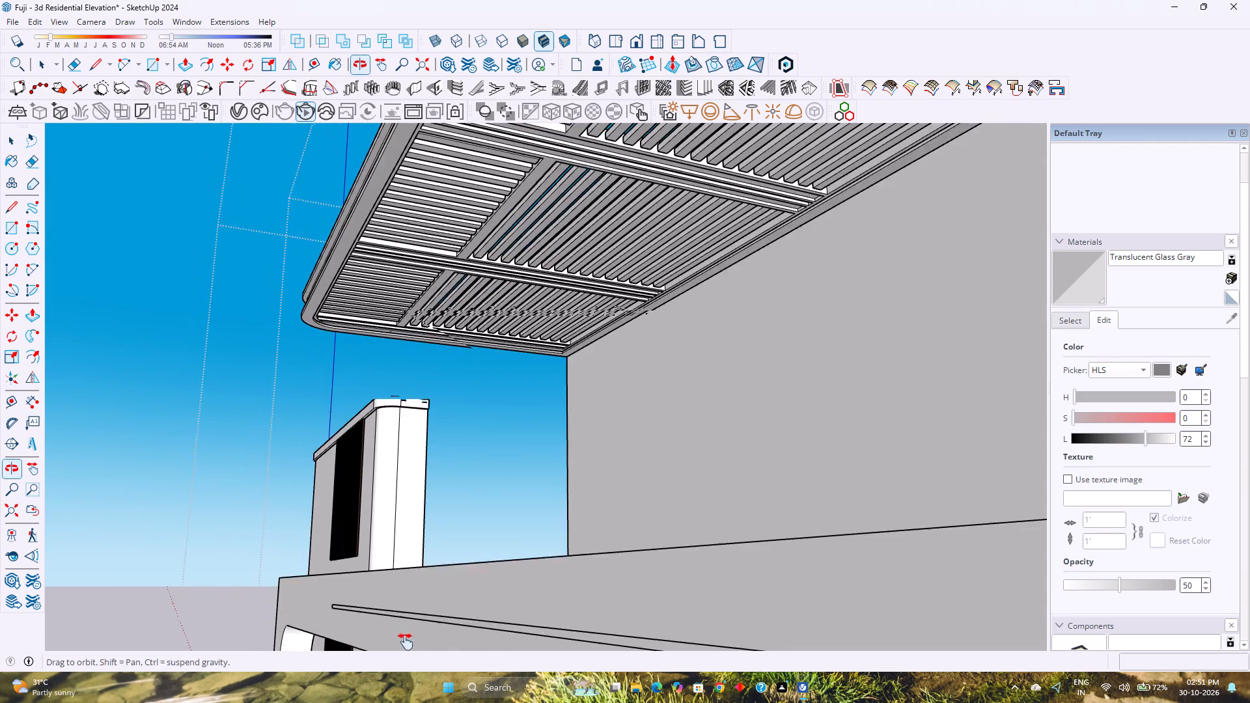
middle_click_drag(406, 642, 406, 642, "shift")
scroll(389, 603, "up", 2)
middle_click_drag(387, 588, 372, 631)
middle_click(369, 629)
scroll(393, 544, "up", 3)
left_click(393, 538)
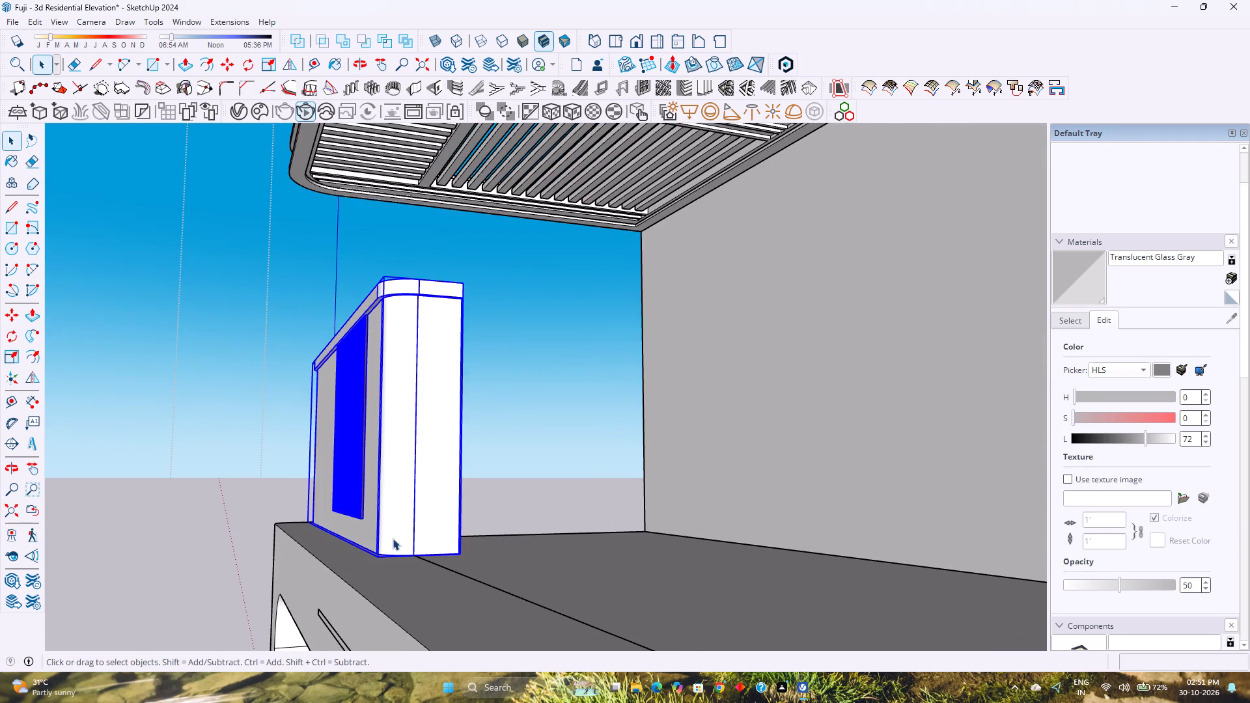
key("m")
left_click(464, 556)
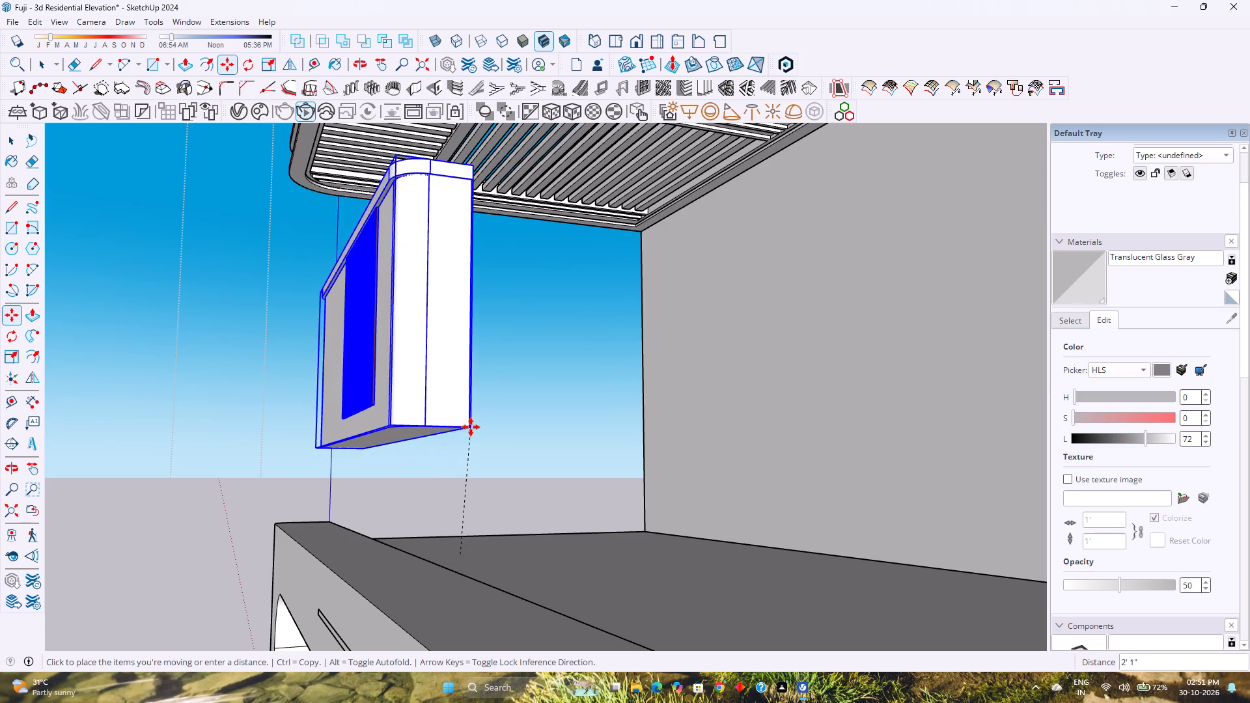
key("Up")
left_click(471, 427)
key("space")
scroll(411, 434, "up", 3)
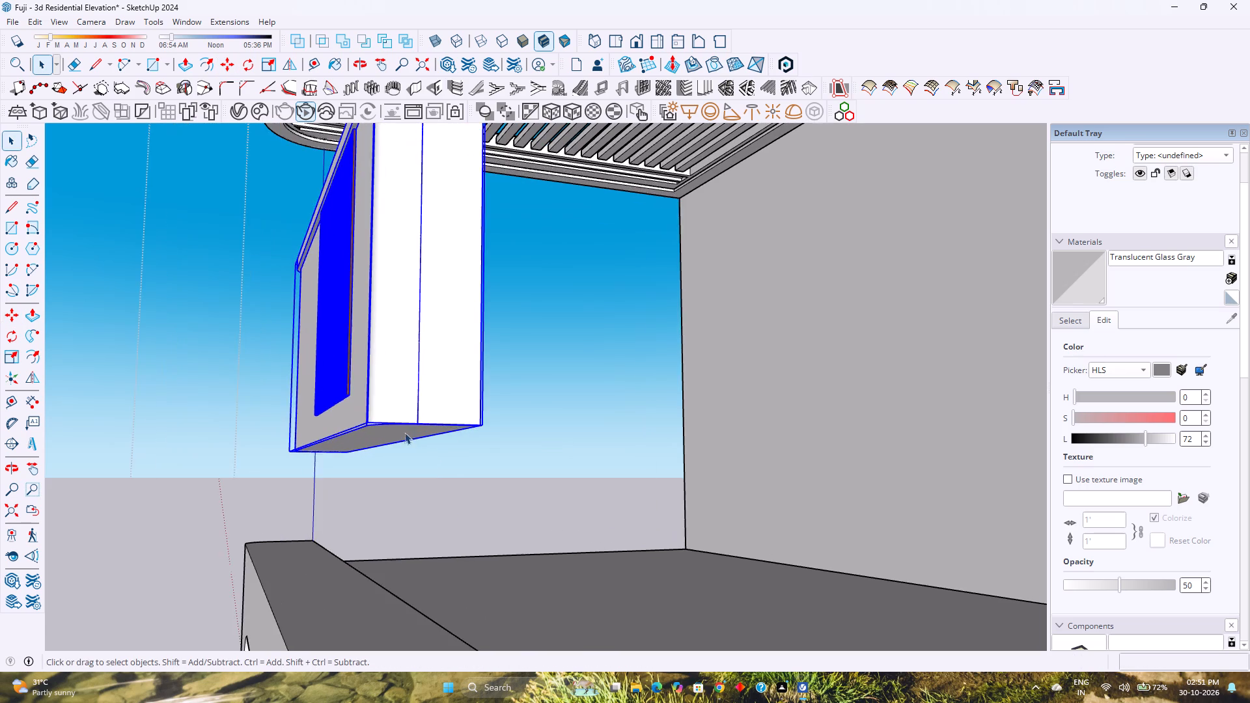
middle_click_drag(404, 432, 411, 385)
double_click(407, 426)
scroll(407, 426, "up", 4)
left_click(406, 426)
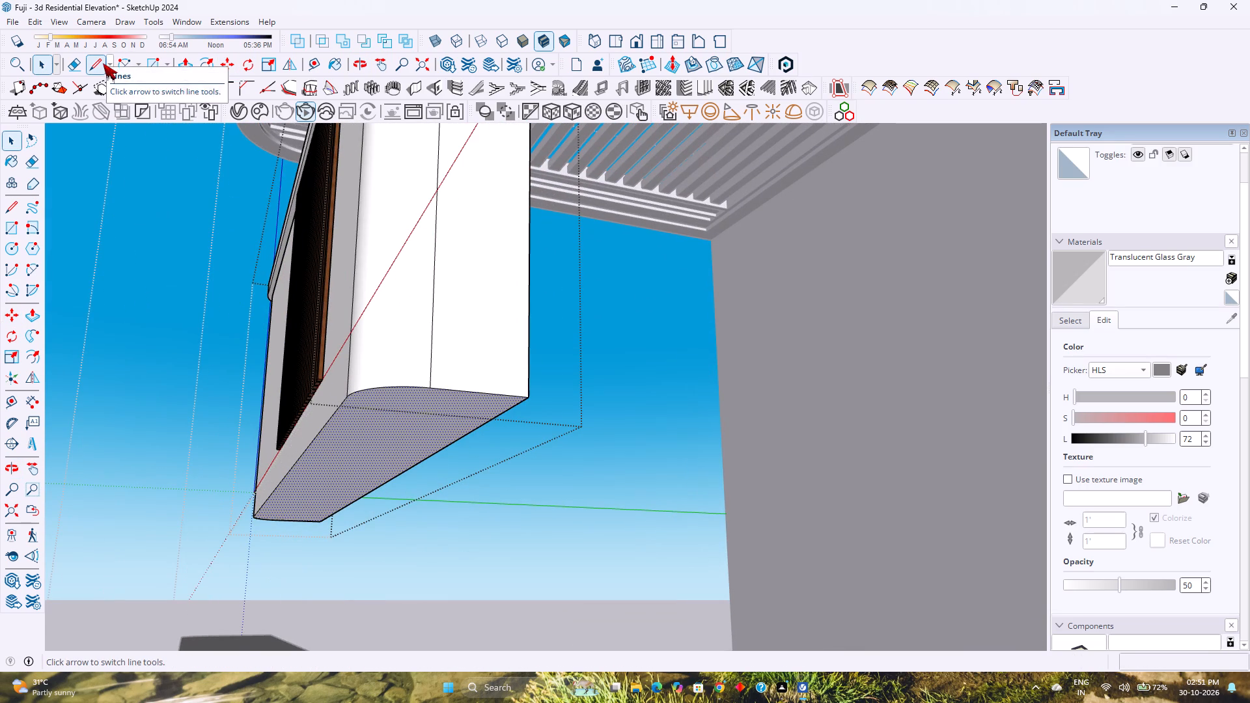
Undo the parapet block's upward moves and the earlier 6-inch Push/Pull of its underside.
key("ctrl+z")
key("ctrl+z")
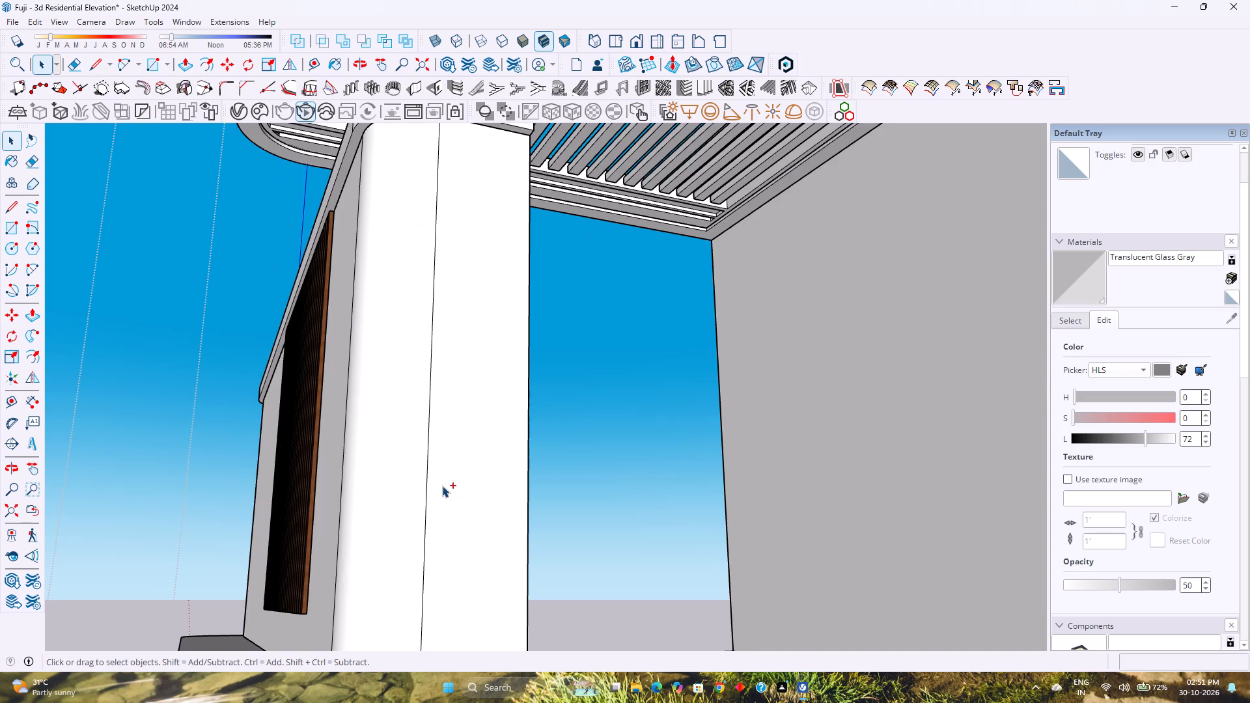
key("ctrl+z")
scroll(446, 487, "down", 10)
middle_click_drag(448, 491, 395, 581)
middle_click(395, 581)
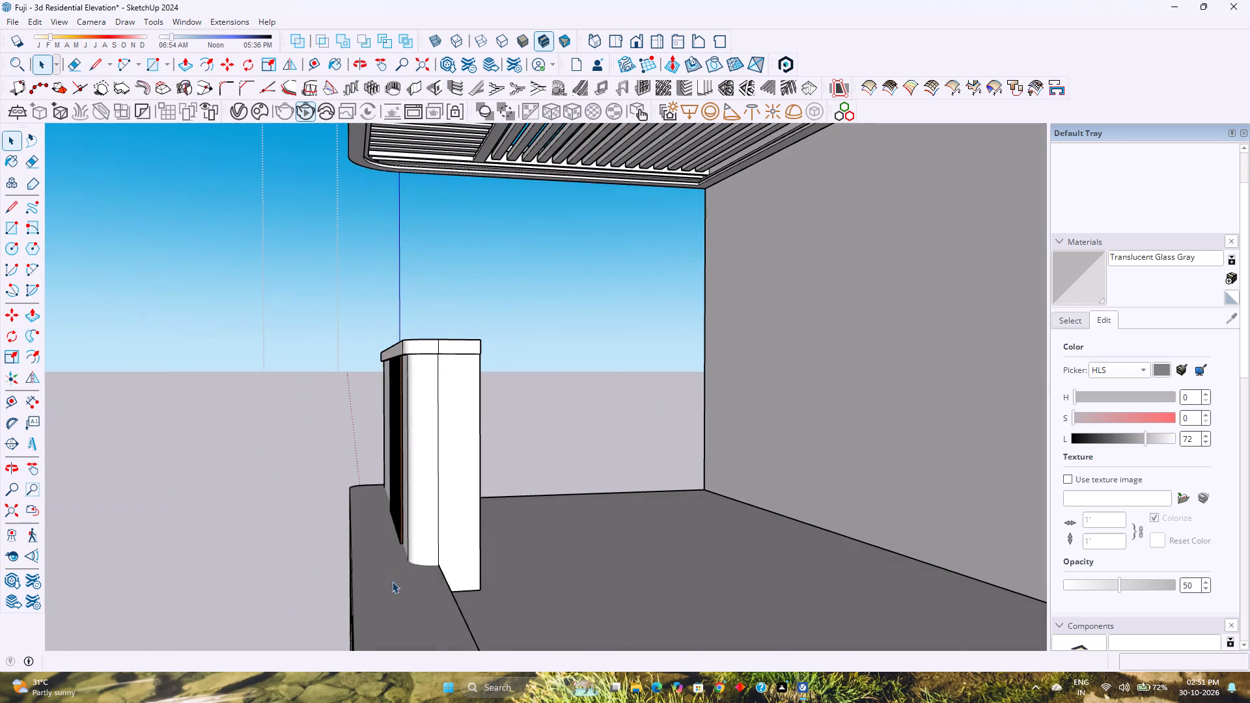
key("ctrl+z")
key("ctrl+z")
key("ctrl+z")
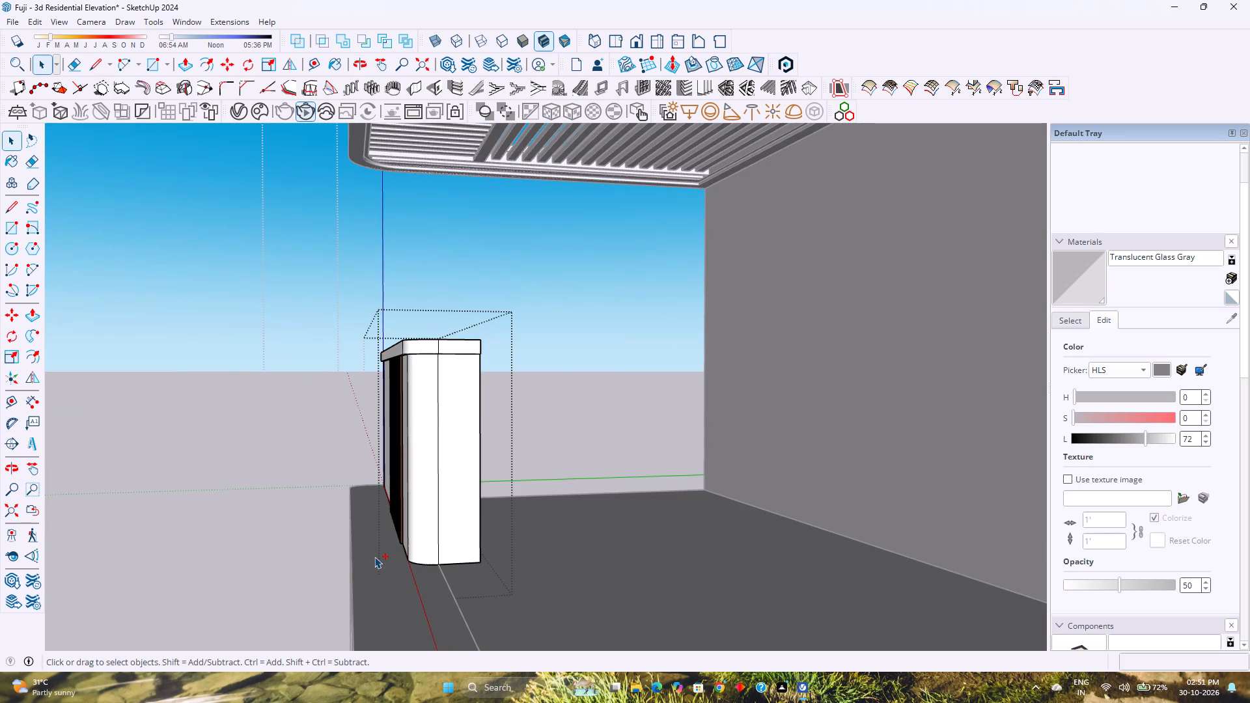
Inside the parapet block, copy the underside's long terrace-side edge along the green axis to the start of the rounded corner.
key("space")
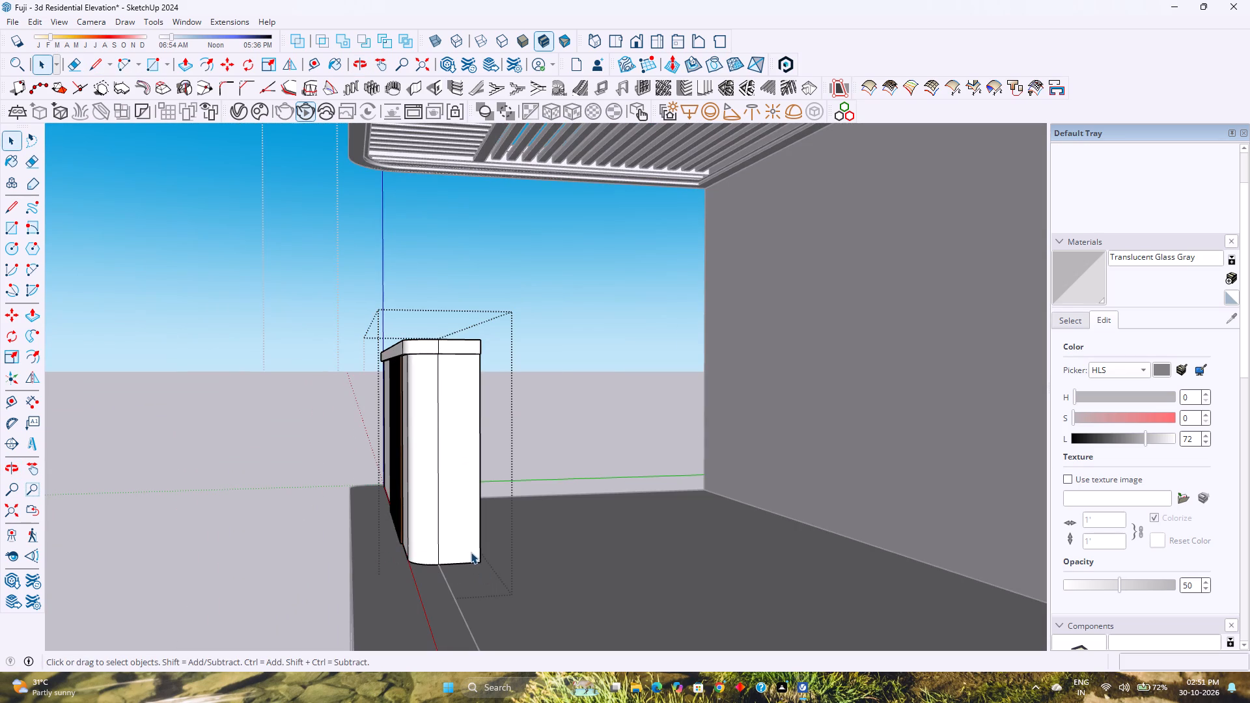
double_click(470, 551)
scroll(467, 552, "up", 3)
middle_click_drag(458, 554, 393, 485)
middle_click(392, 484)
scroll(465, 586, "up", 4)
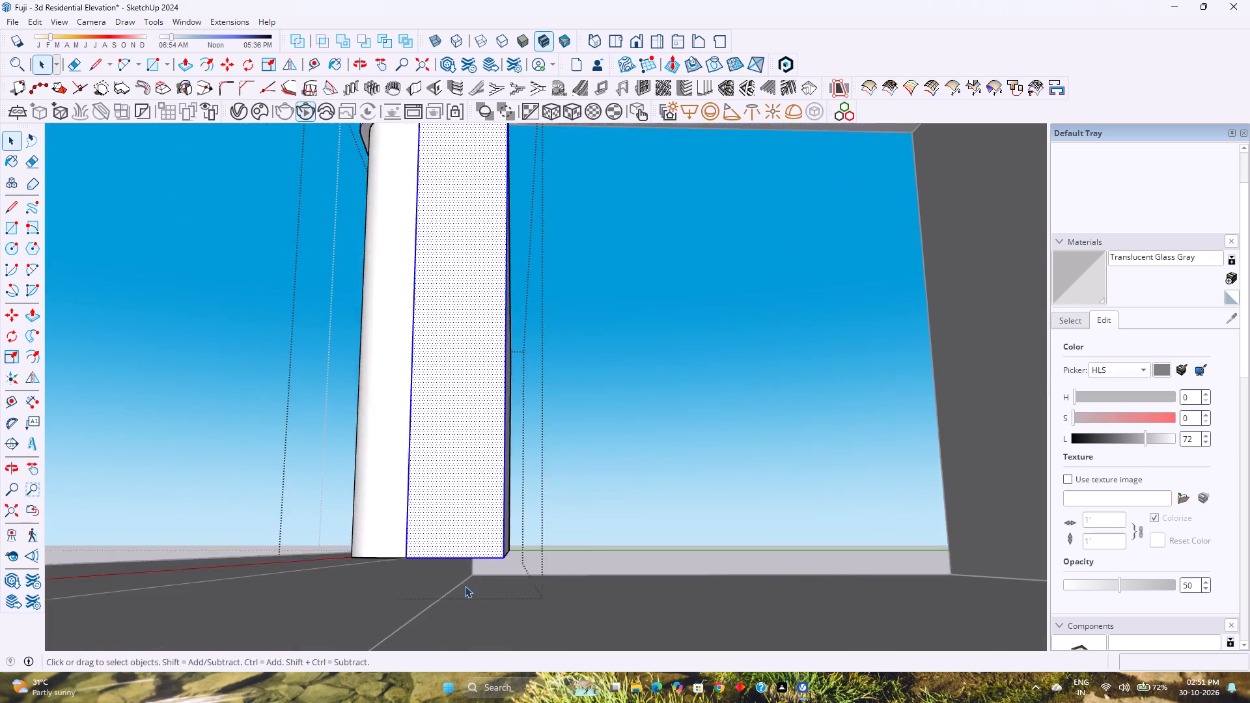
middle_click_drag(465, 586, 469, 578)
middle_click(469, 578)
scroll(468, 578, "down", 1)
scroll(475, 560, "up", 4)
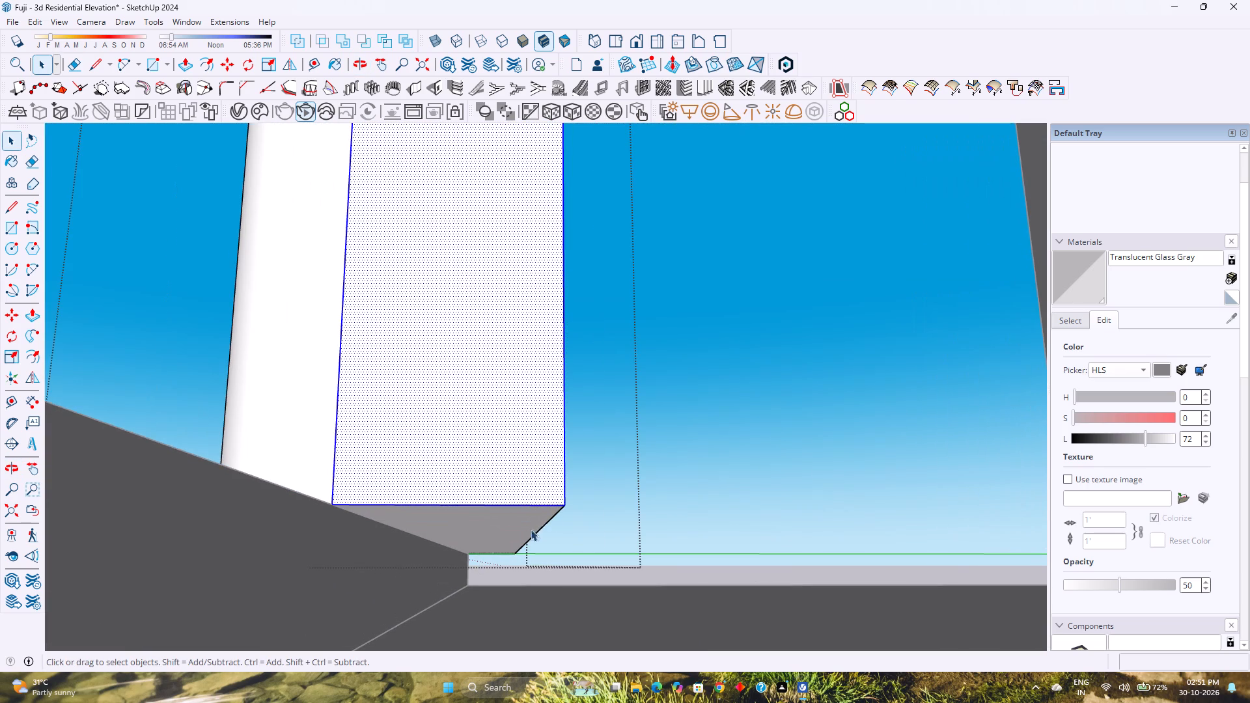
left_click(545, 525)
key("m")
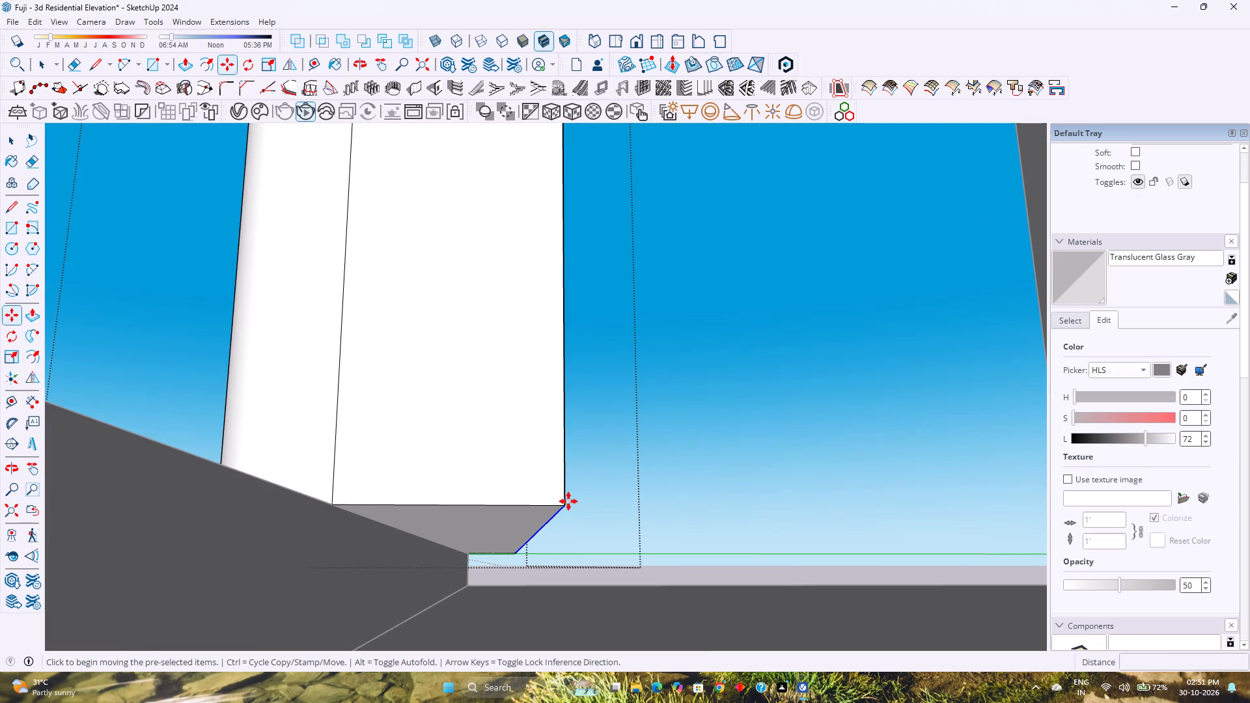
left_click(566, 502)
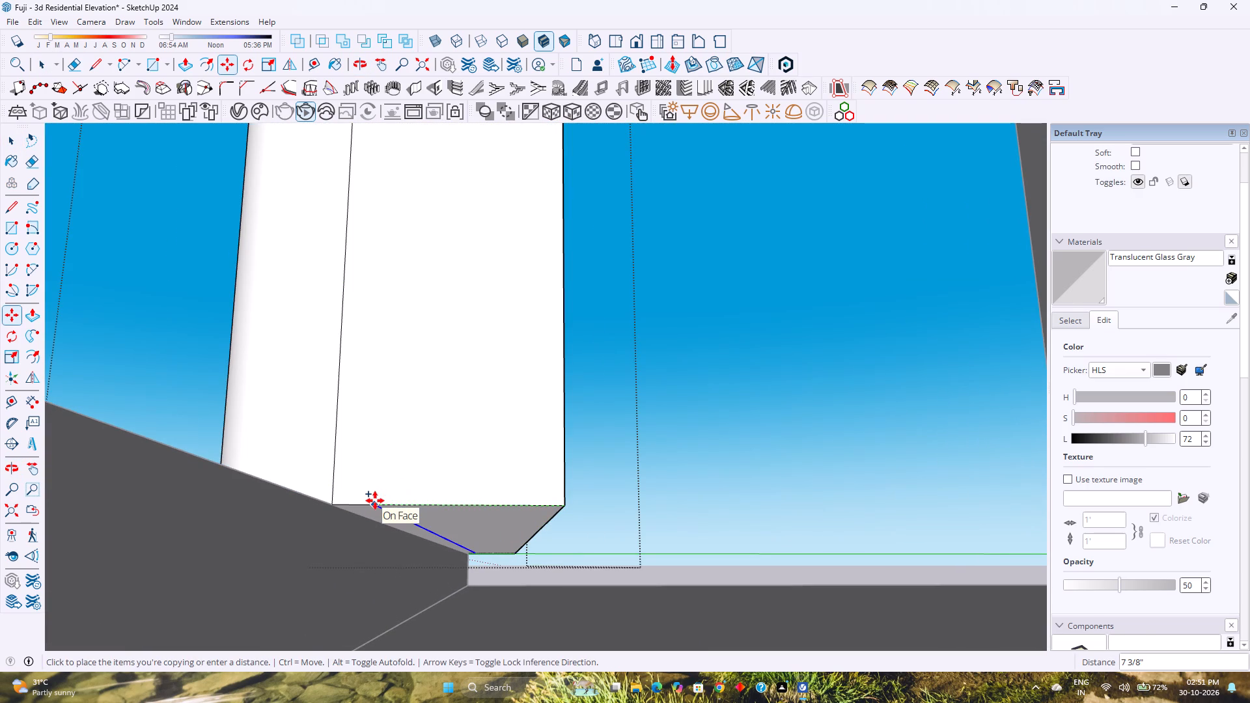
key("Right")
key("Left")
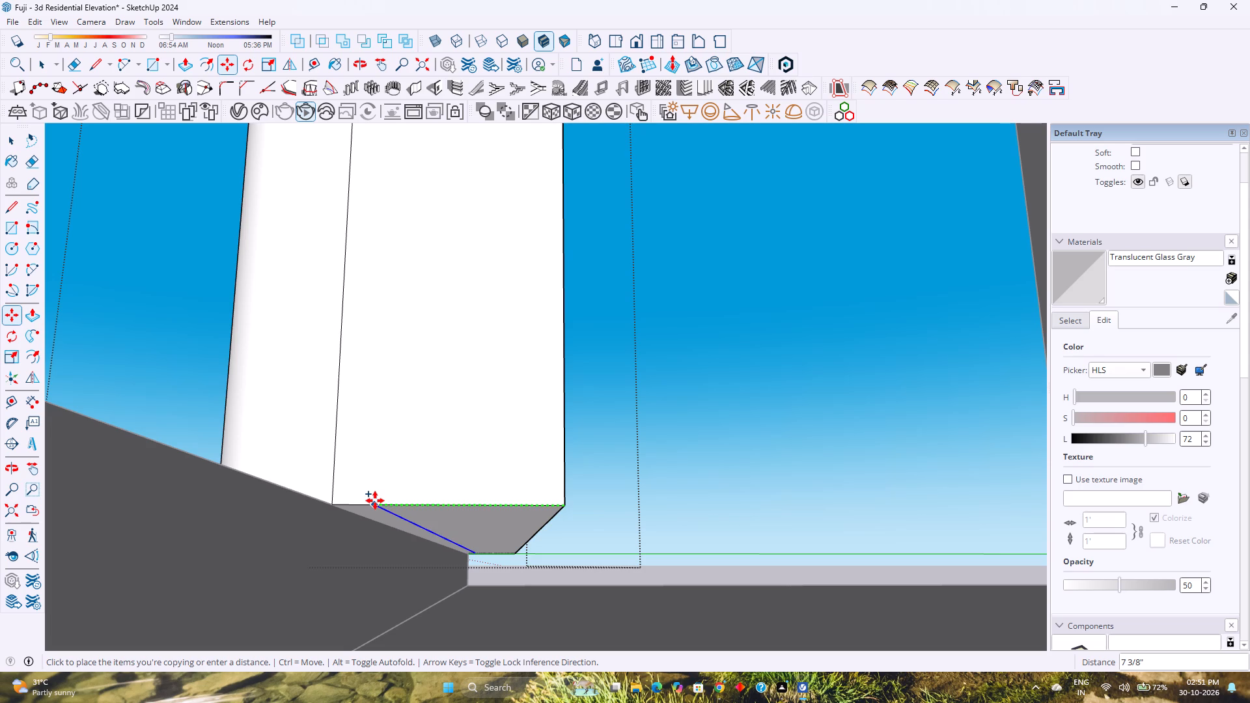
left_click(333, 507)
middle_click_drag(424, 531, 417, 522)
middle_click(417, 522)
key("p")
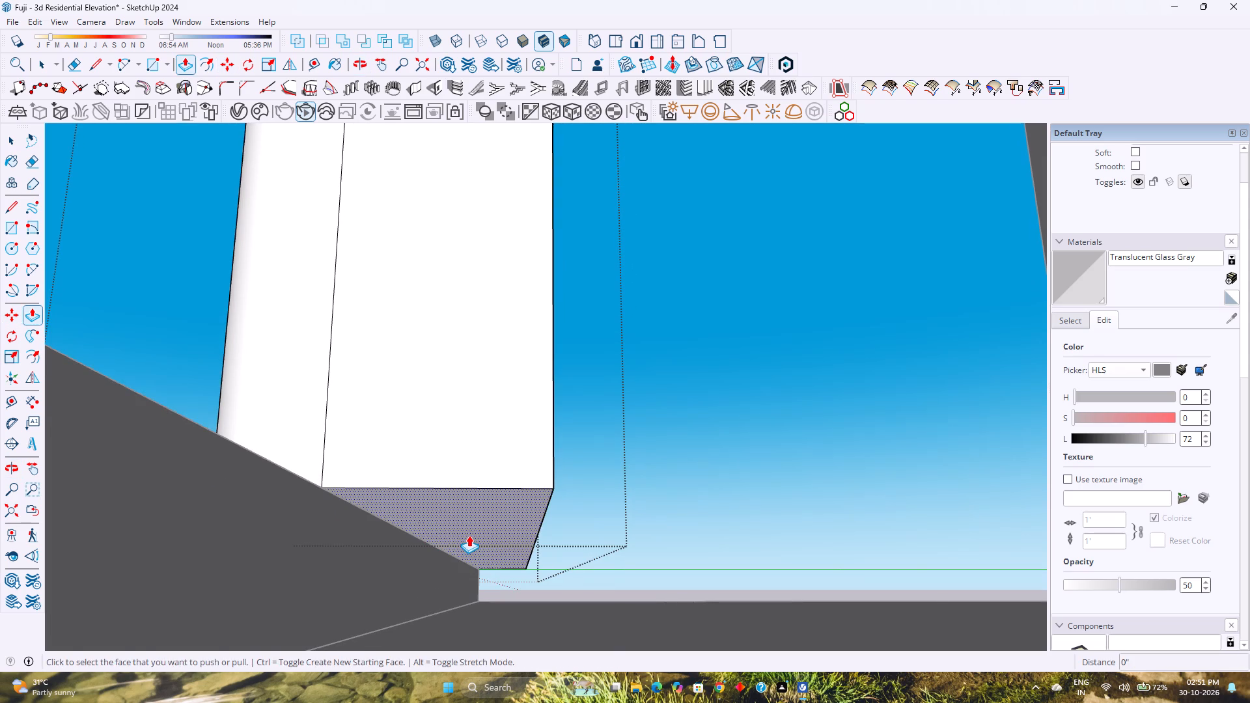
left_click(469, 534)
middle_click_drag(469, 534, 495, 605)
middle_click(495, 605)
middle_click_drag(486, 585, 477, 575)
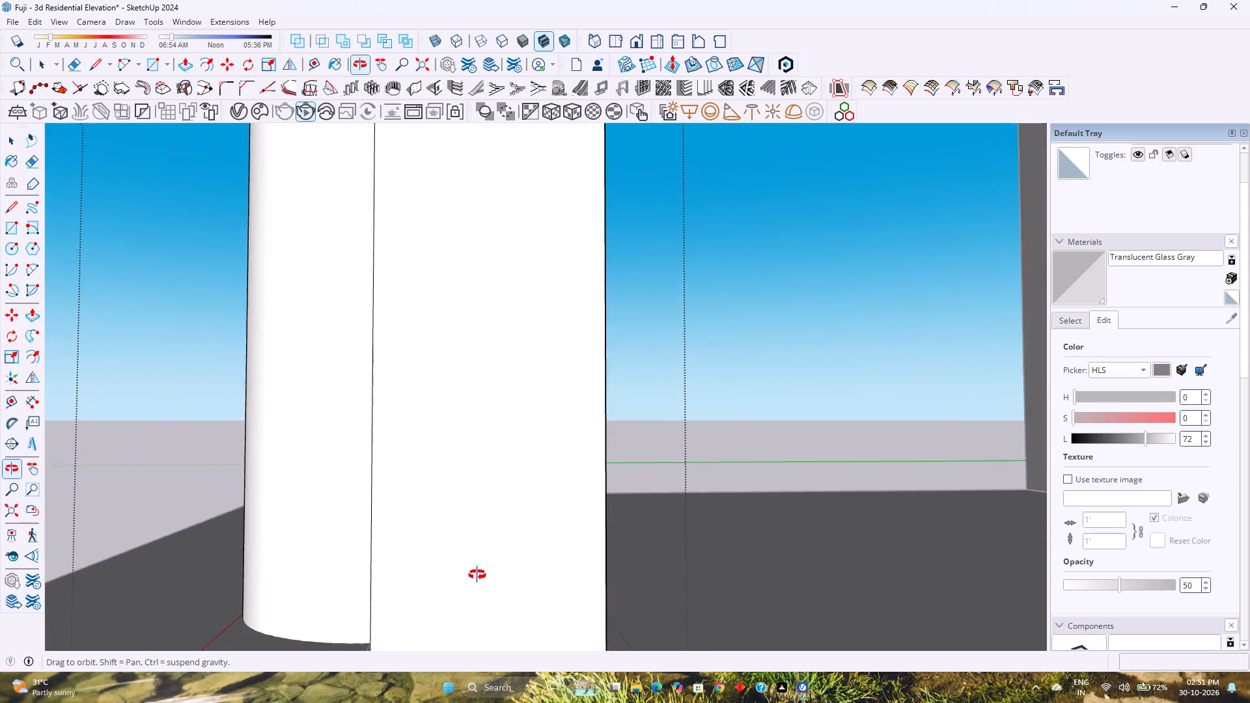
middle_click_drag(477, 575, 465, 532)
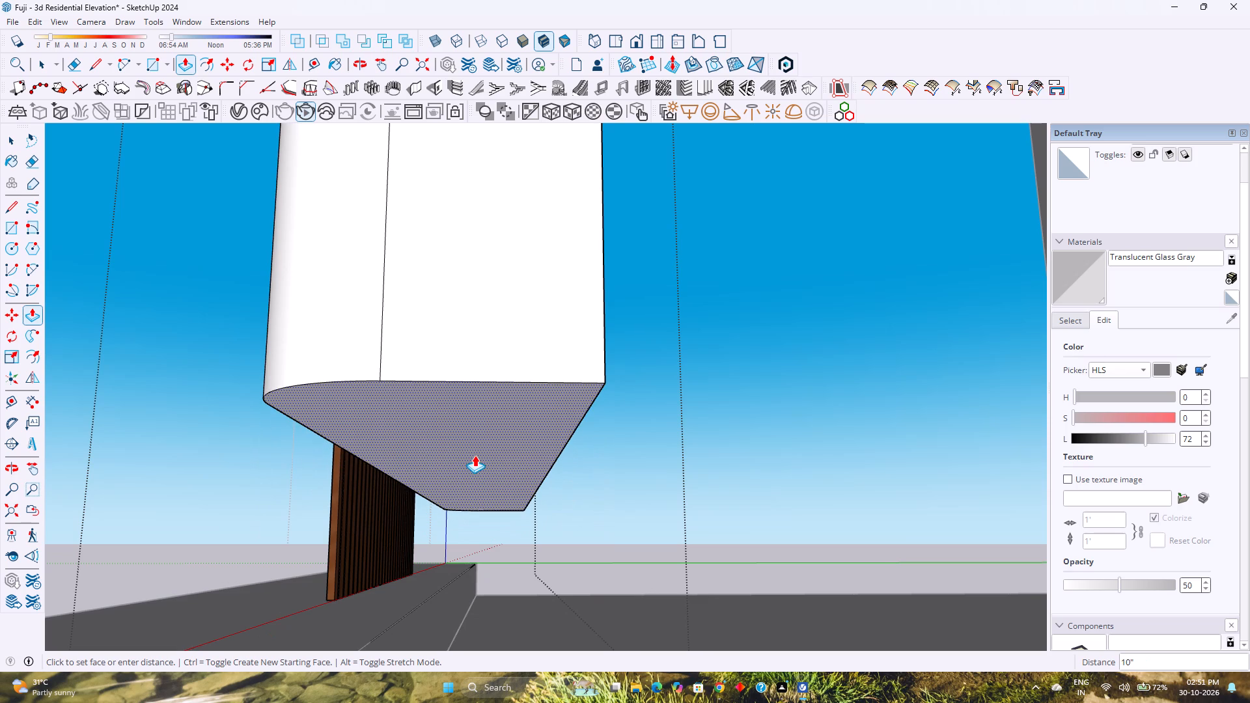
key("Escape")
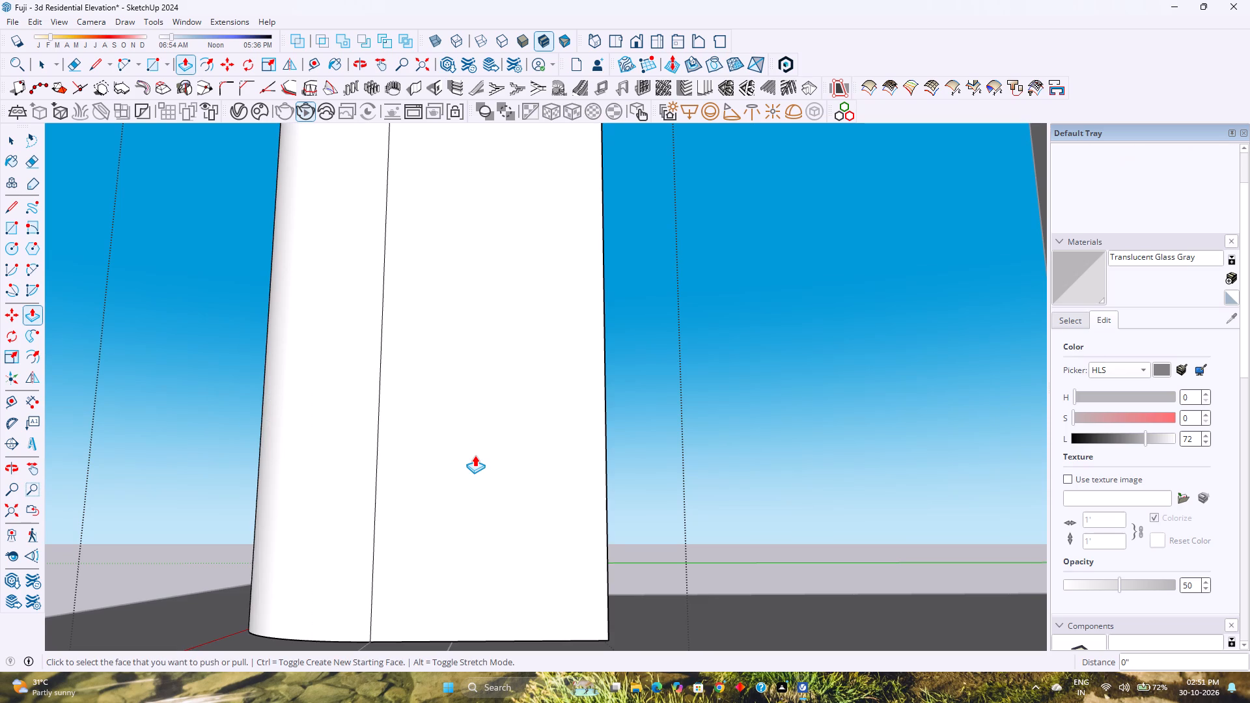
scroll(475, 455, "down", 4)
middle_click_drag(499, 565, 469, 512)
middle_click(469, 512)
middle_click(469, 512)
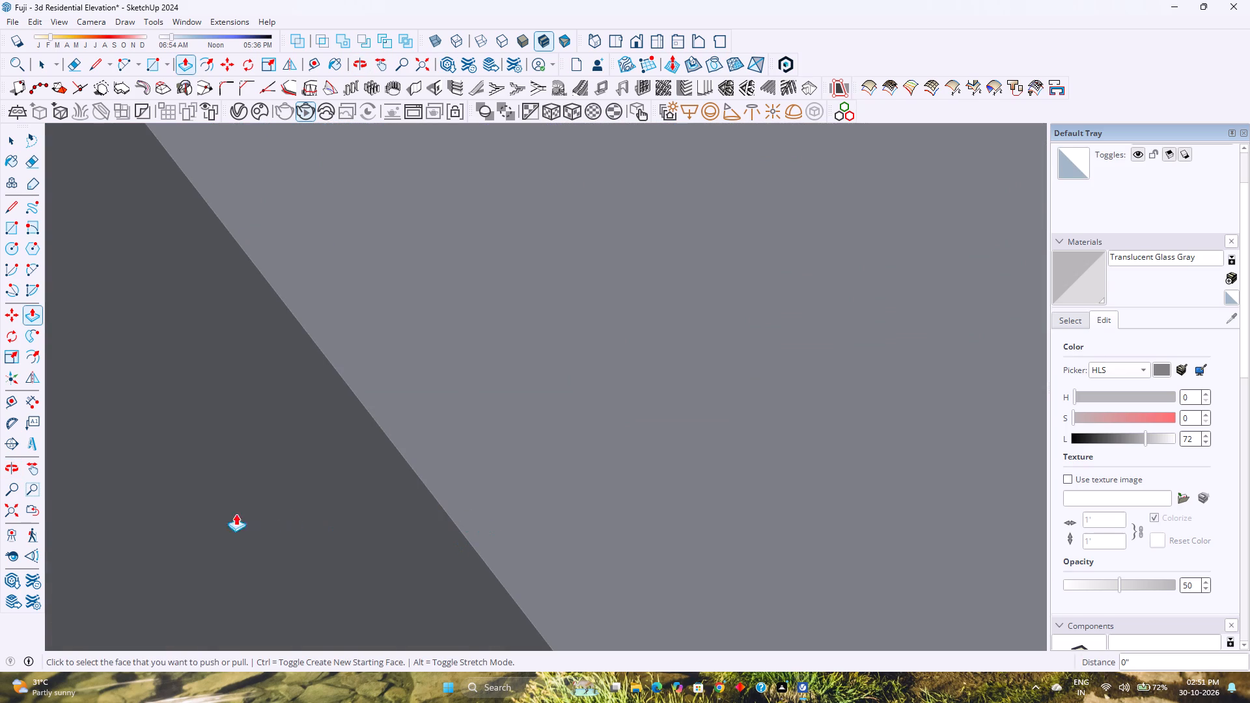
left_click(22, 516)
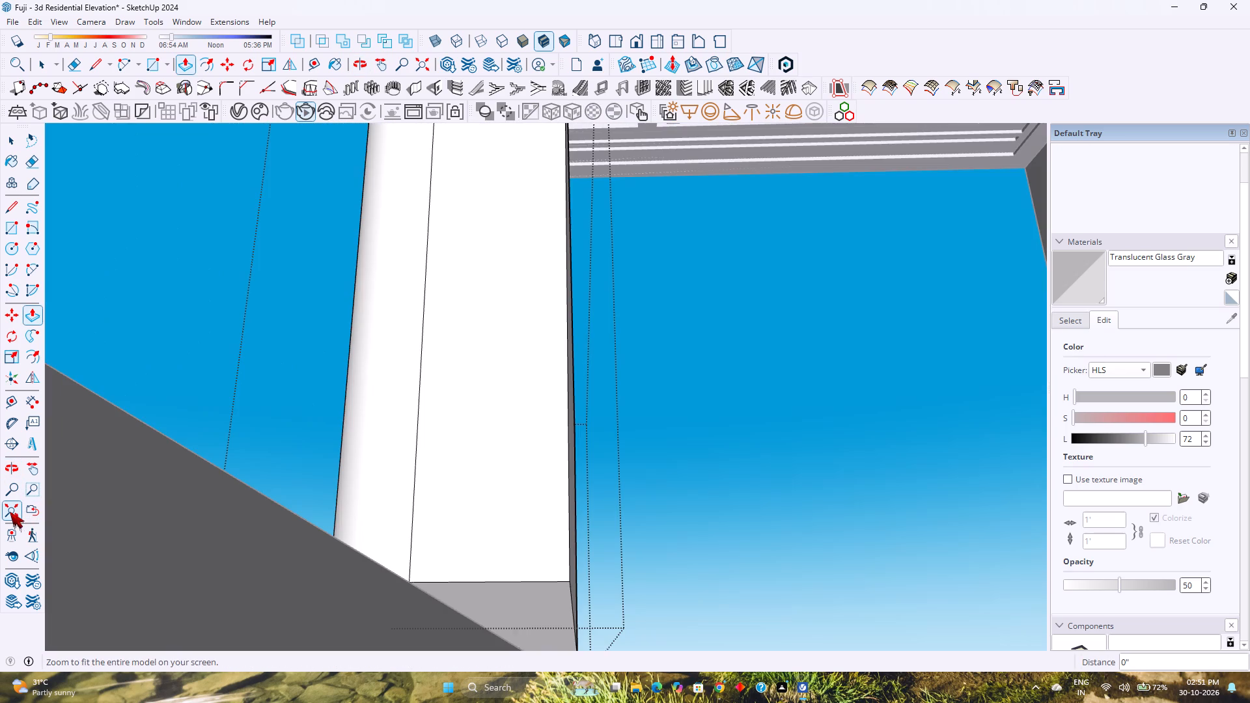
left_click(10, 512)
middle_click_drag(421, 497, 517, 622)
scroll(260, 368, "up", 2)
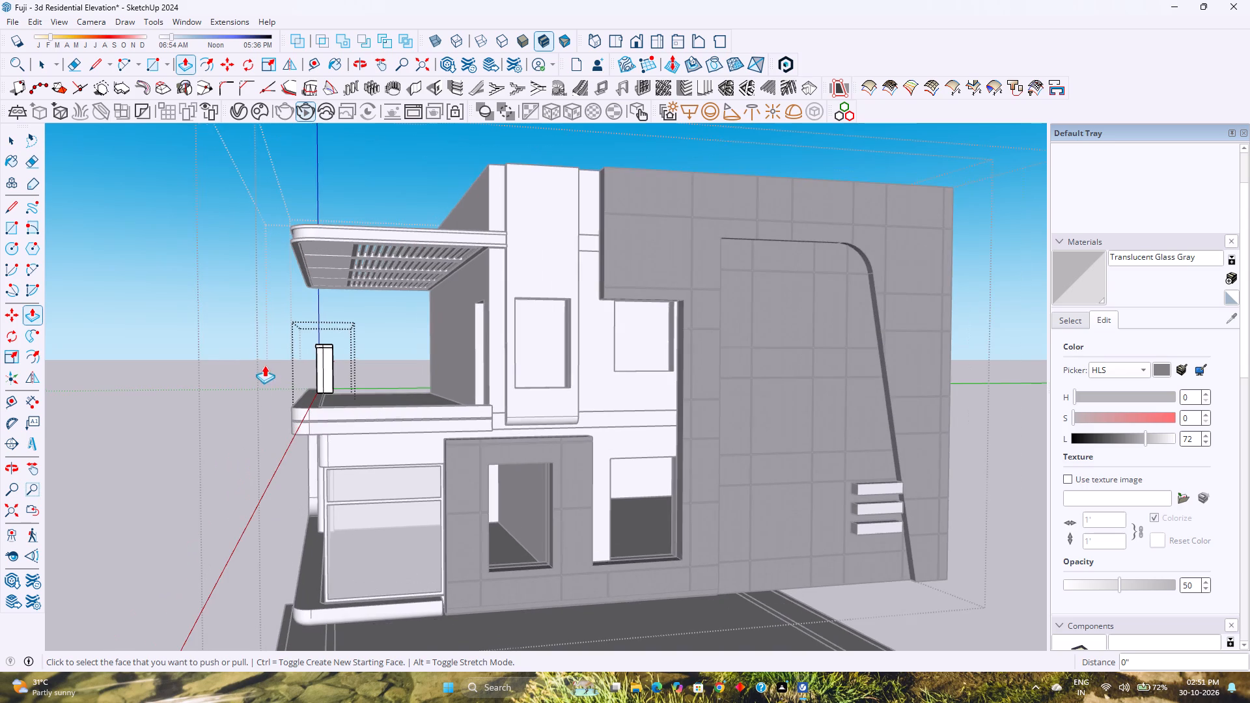
Exit the parapet block's editing context and move the whole block 2' straight up from the ledge.
key("space")
scroll(310, 376, "up", 8)
key("Escape")
left_click(332, 391)
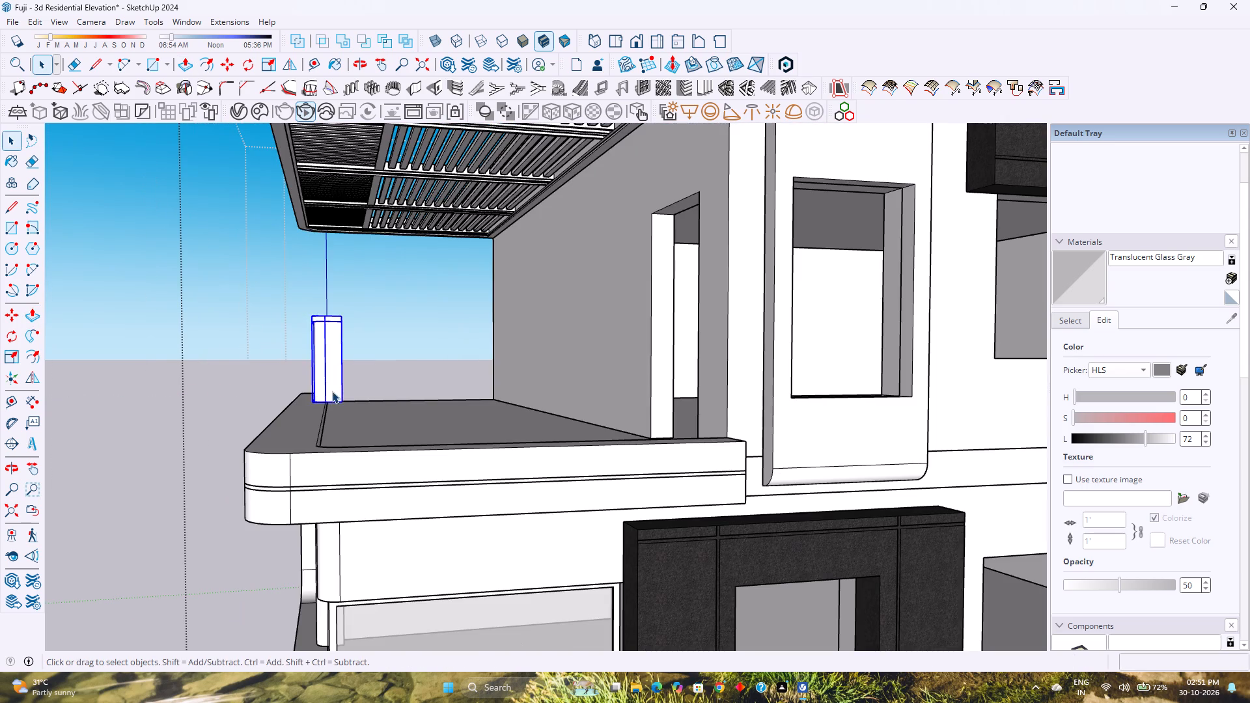
middle_click_drag(316, 385, 476, 383)
scroll(477, 388, "up", 6)
middle_click_drag(557, 406, 514, 447)
middle_click(514, 447)
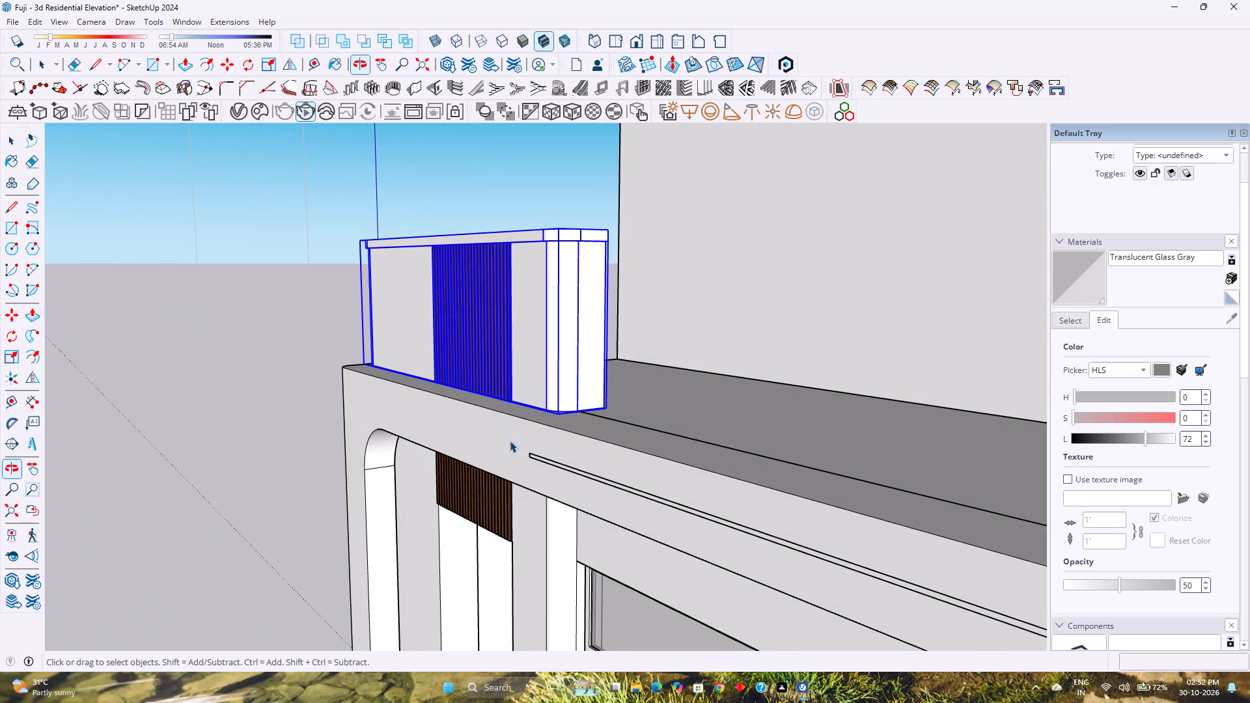
key("m")
left_click(561, 417)
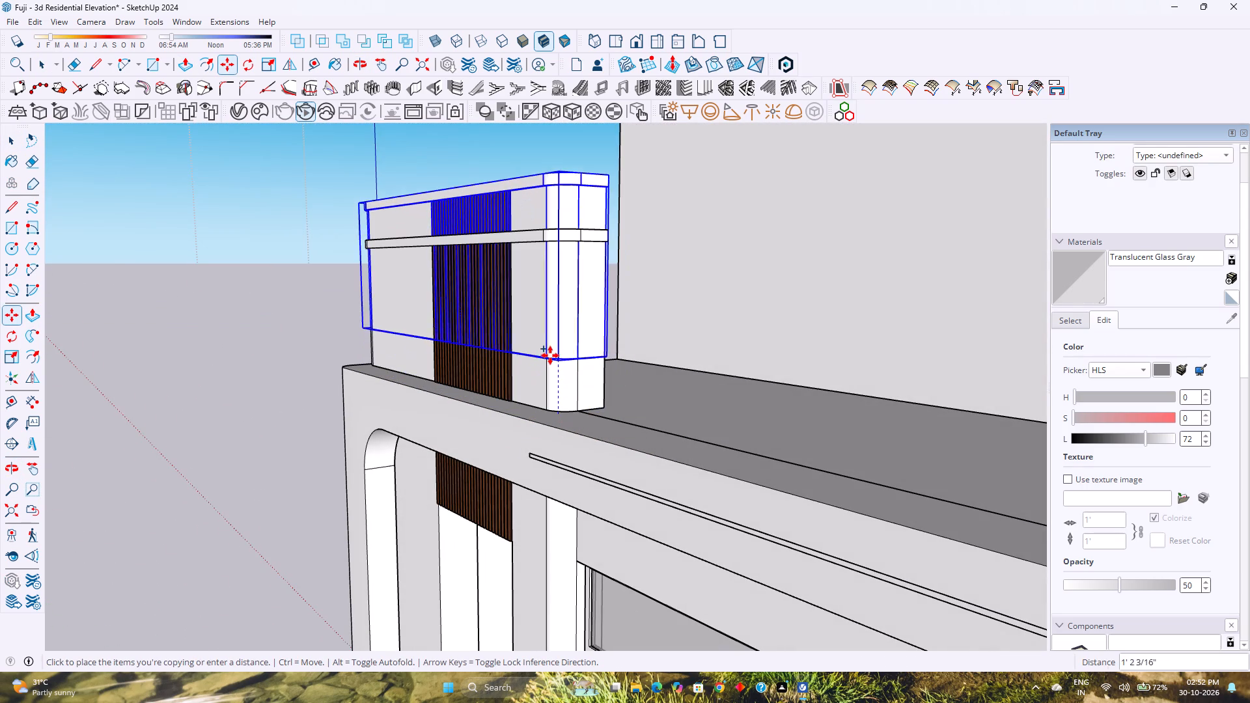
key("Up")
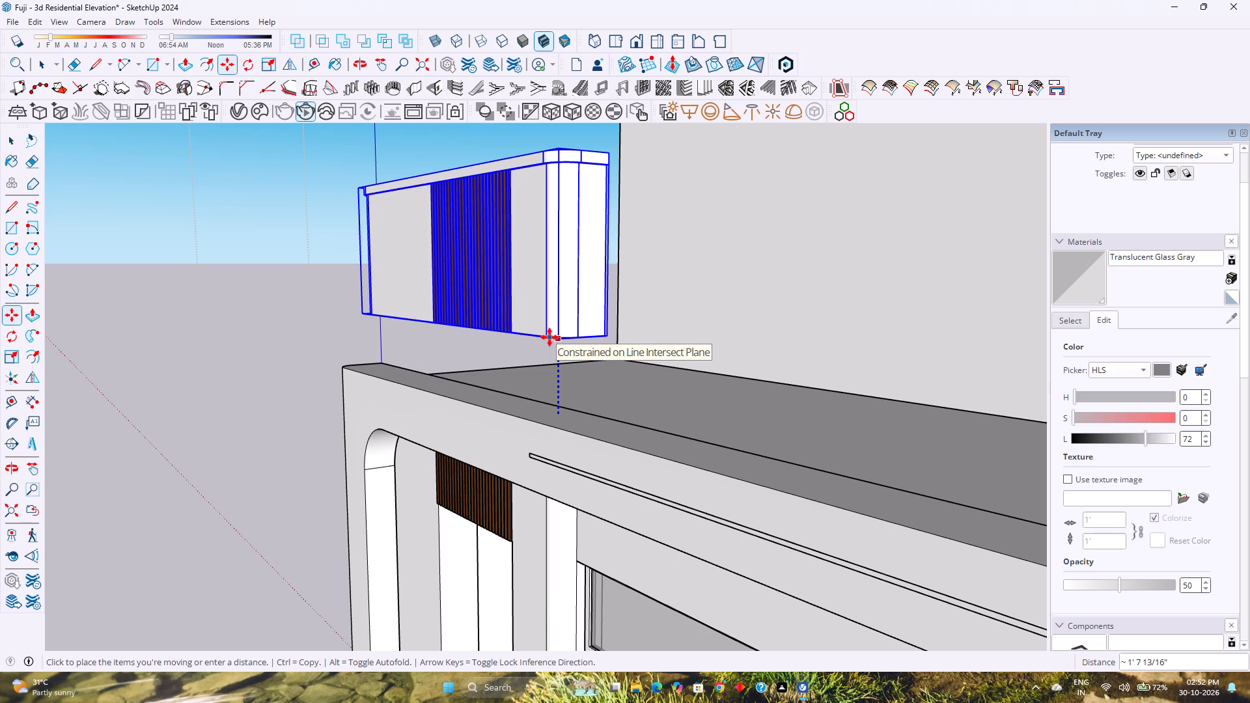
type("2'")
key("Return")
key("space")
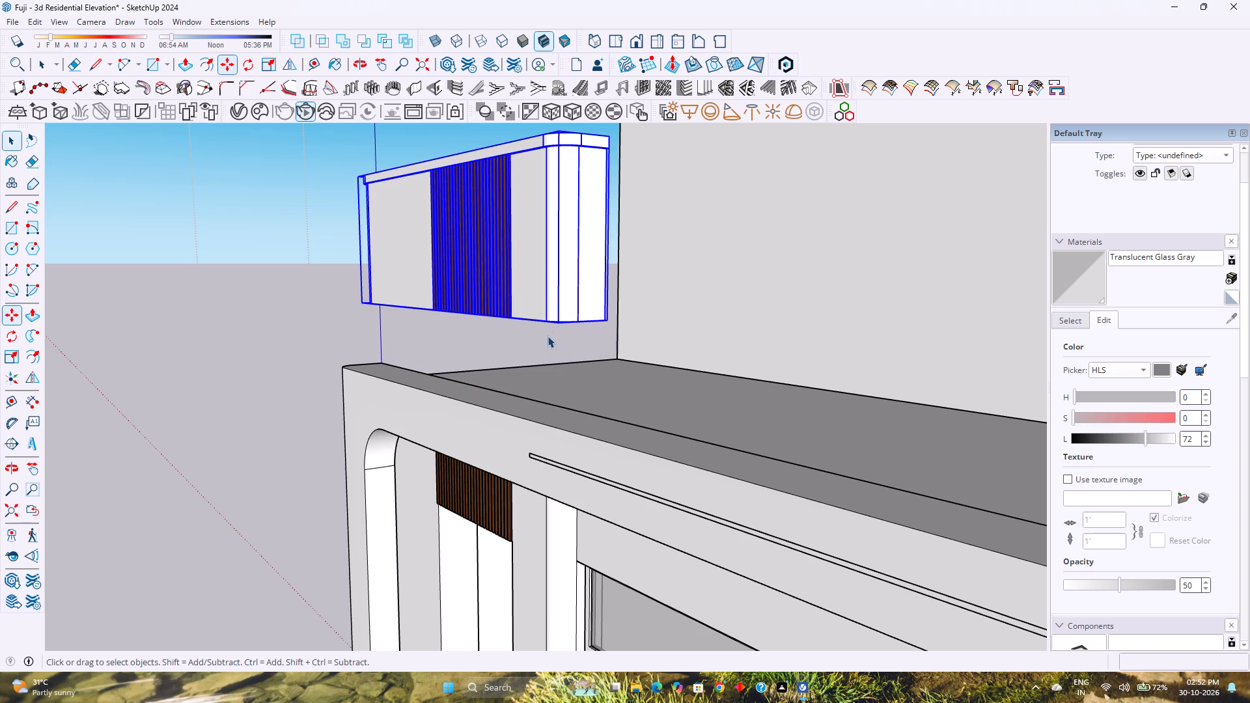
Inside the parapet block, draw a 9" line extending the underside's copied edge to the block's rounded outer end.
scroll(545, 333, "up", 3)
middle_click_drag(545, 333, 521, 394, "shift")
middle_click_drag(517, 394, 484, 359)
middle_click_drag(484, 357, 483, 346)
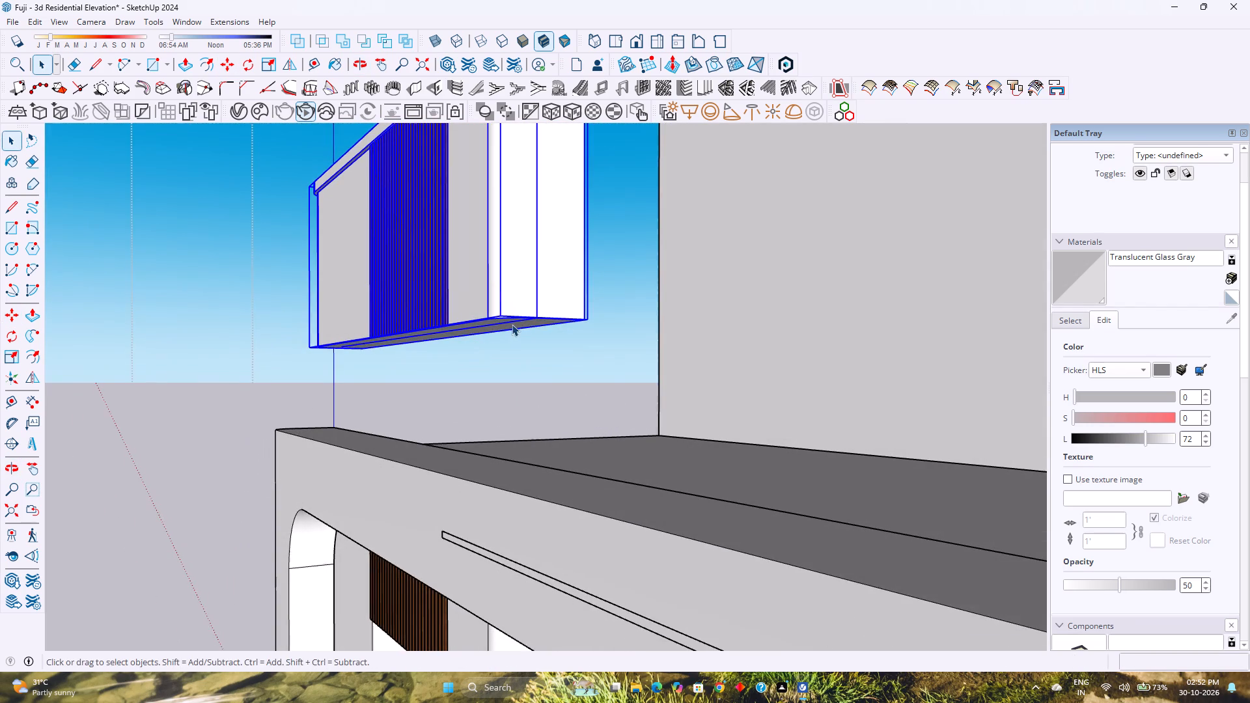
scroll(512, 324, "up", 1)
middle_click_drag(511, 316, 510, 306)
middle_click(510, 306)
double_click(519, 320)
scroll(519, 320, "up", 4)
middle_click_drag(514, 322, 511, 322)
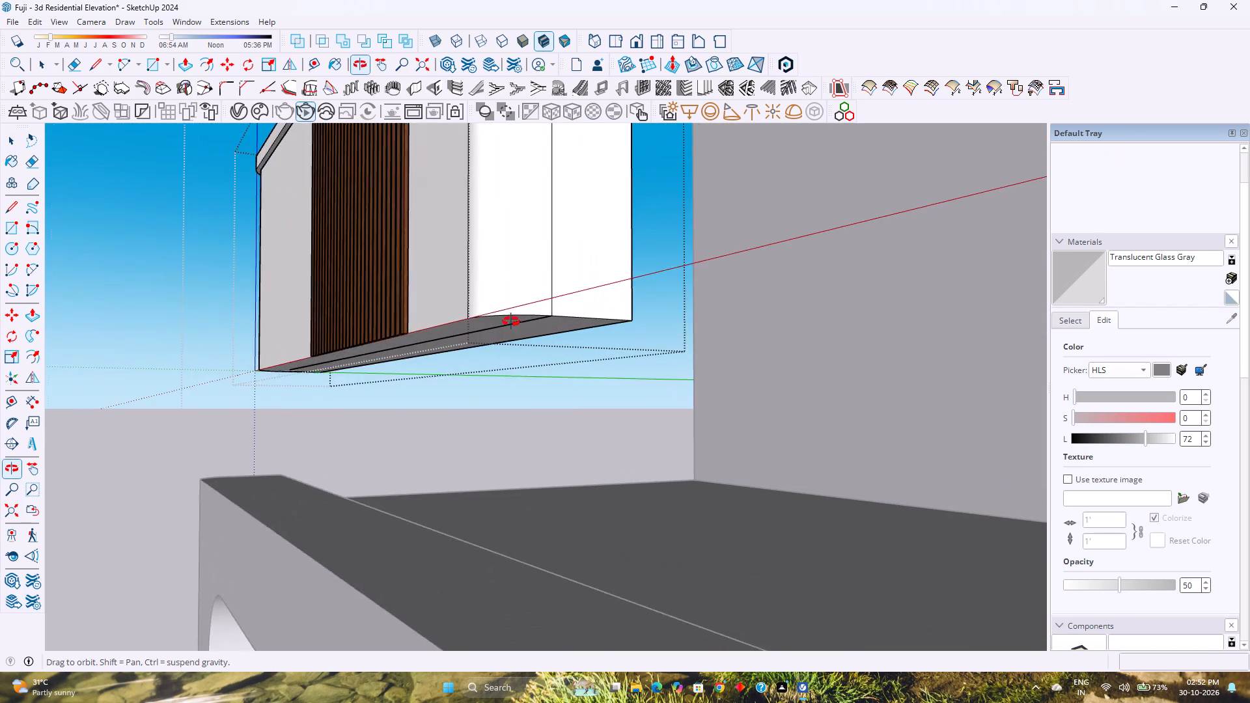
middle_click_drag(511, 322, 652, 269)
middle_click(655, 268)
middle_click_drag(401, 344, 693, 325, "shift")
middle_click(693, 325, "shift")
middle_click_drag(529, 348, 746, 300)
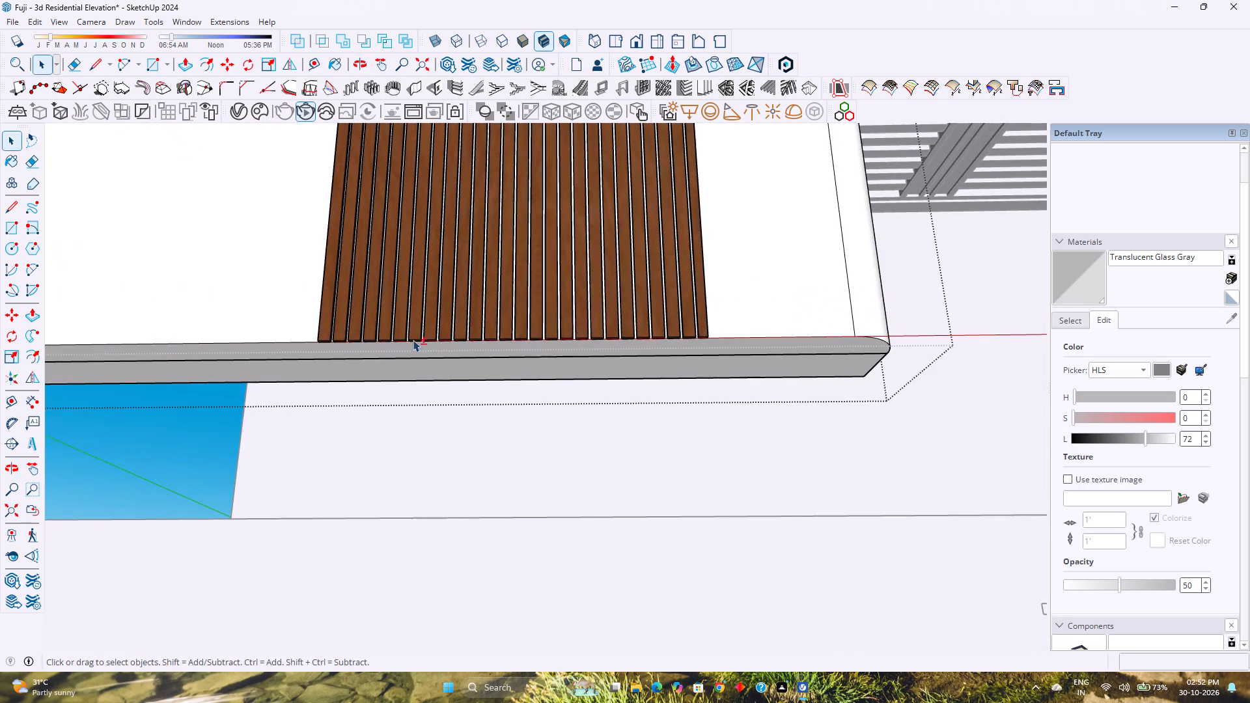
middle_click_drag(410, 340, 865, 336, "shift")
scroll(391, 350, "up", 3)
key("l")
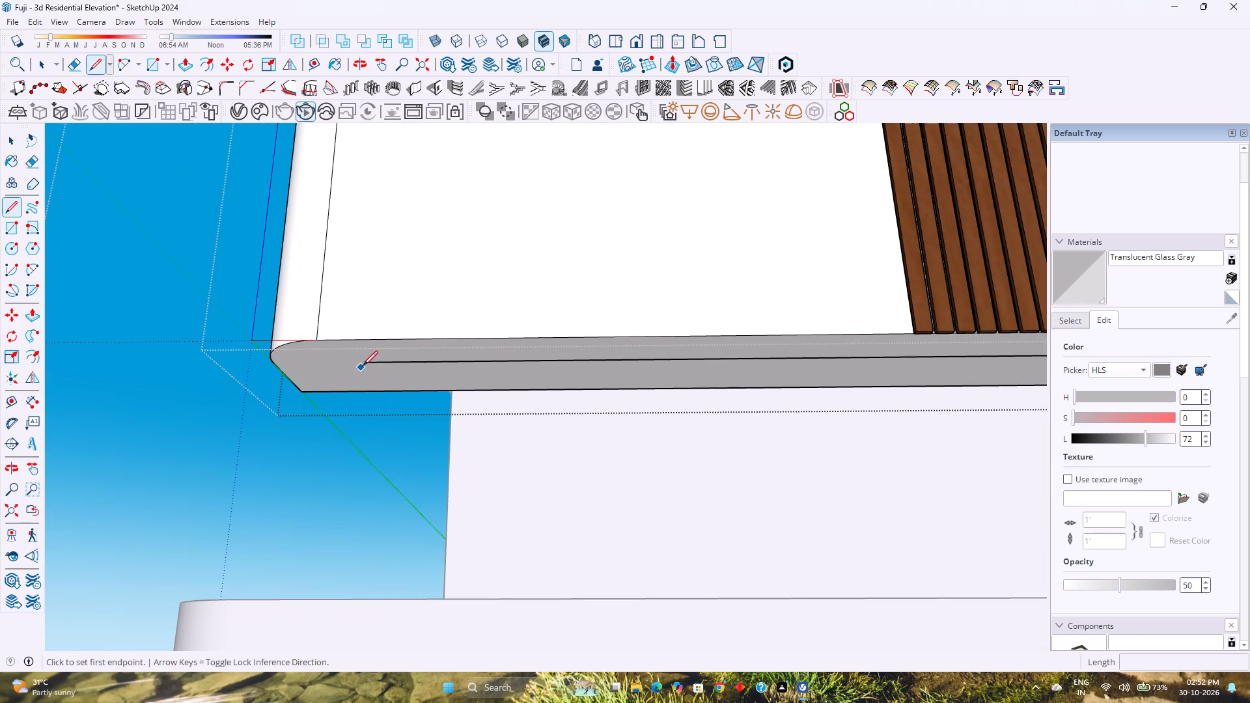
left_click(370, 359)
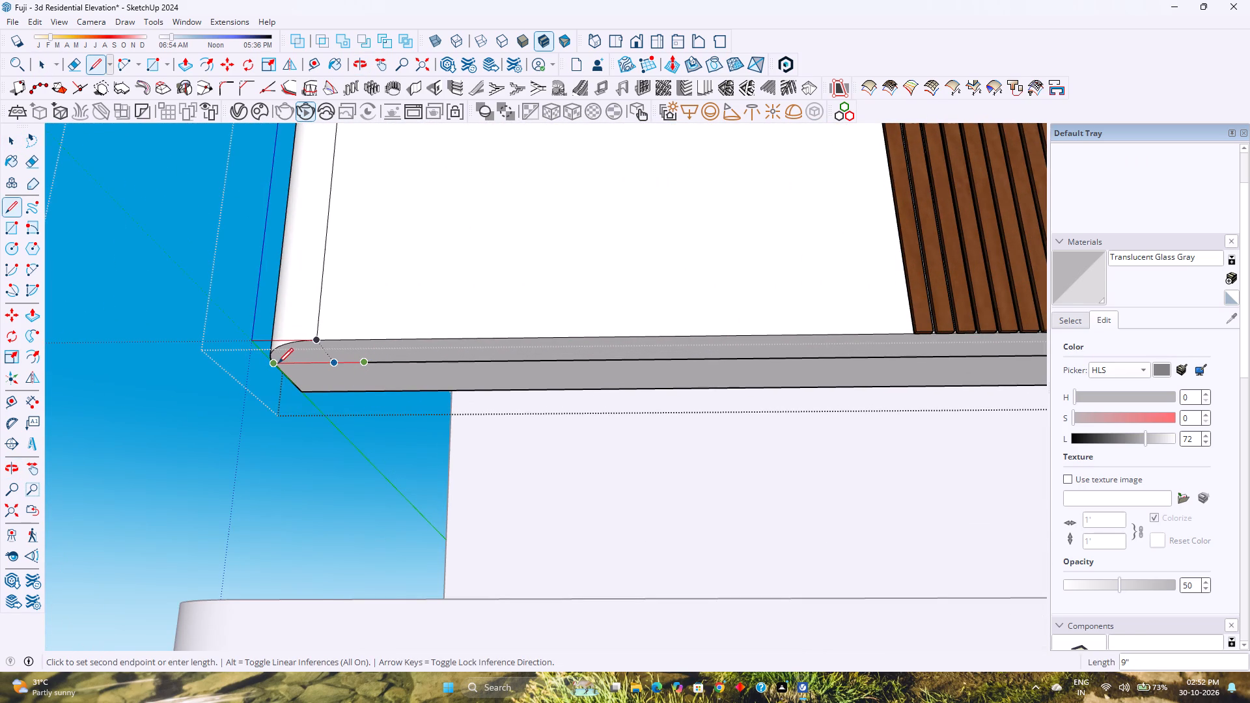
left_click(278, 363)
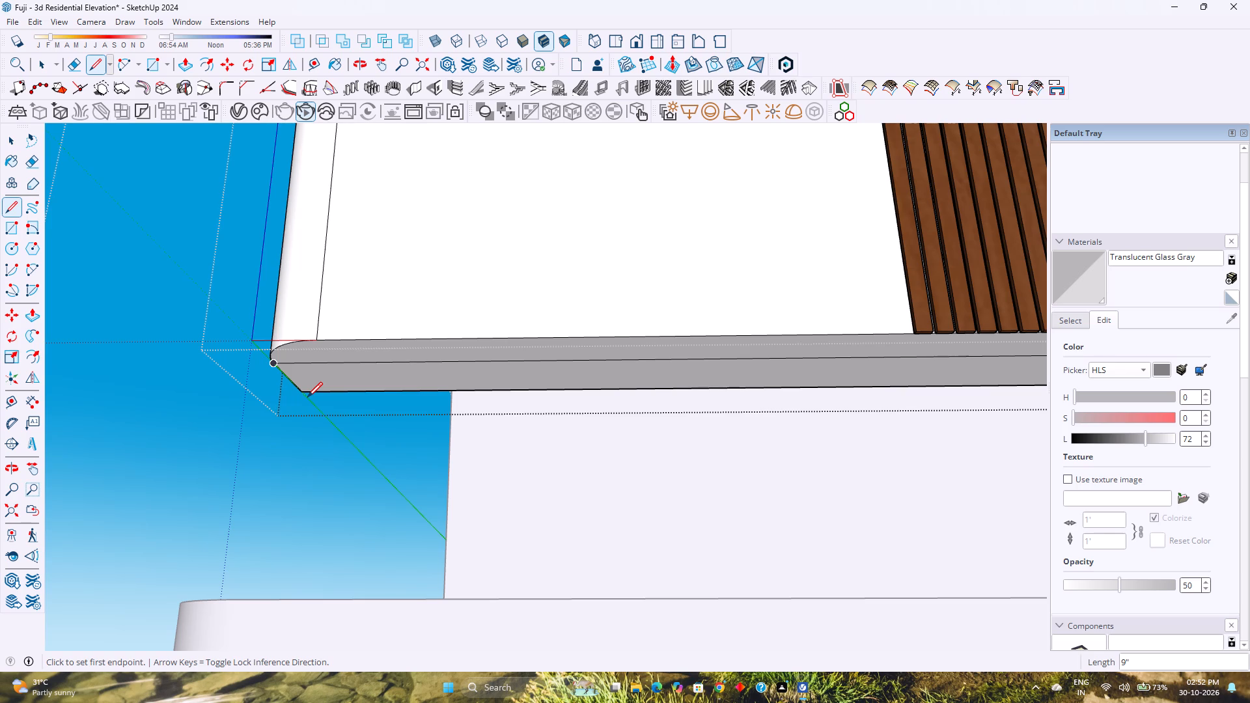
Push/Pull the terrace-side strip of the parapet block's underside 6" downward.
key("p")
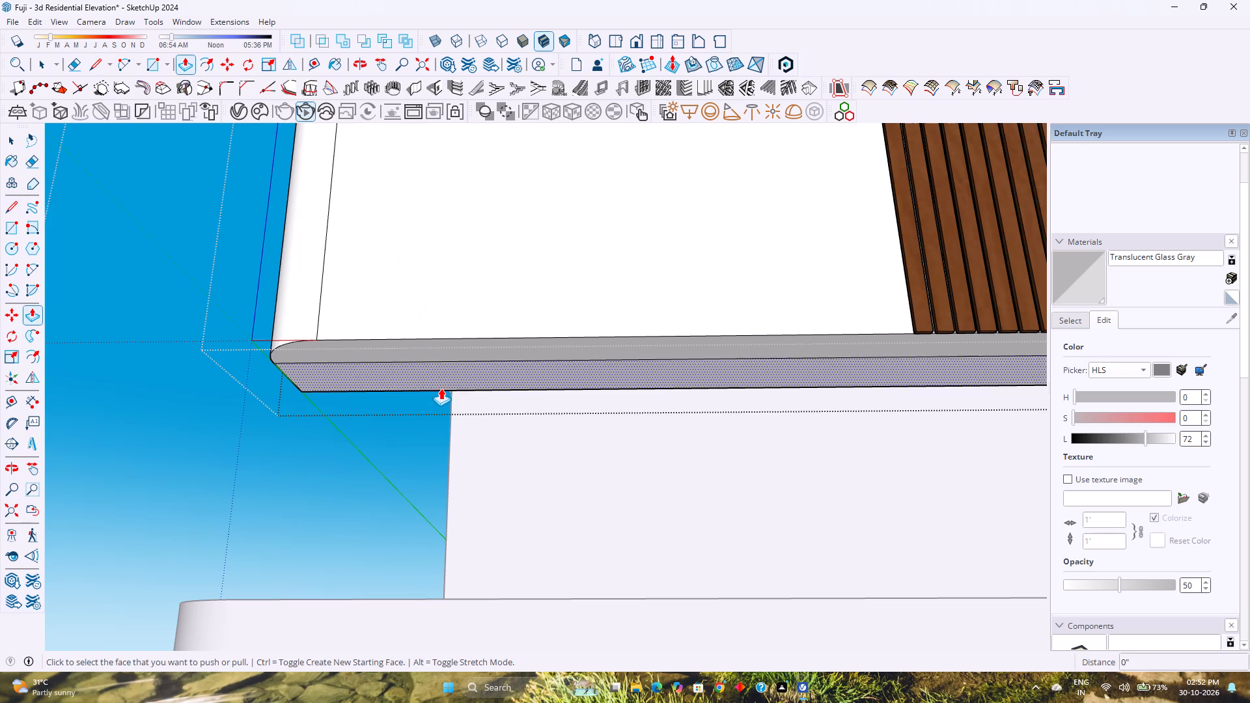
left_click(441, 379)
key("6")
key("Return")
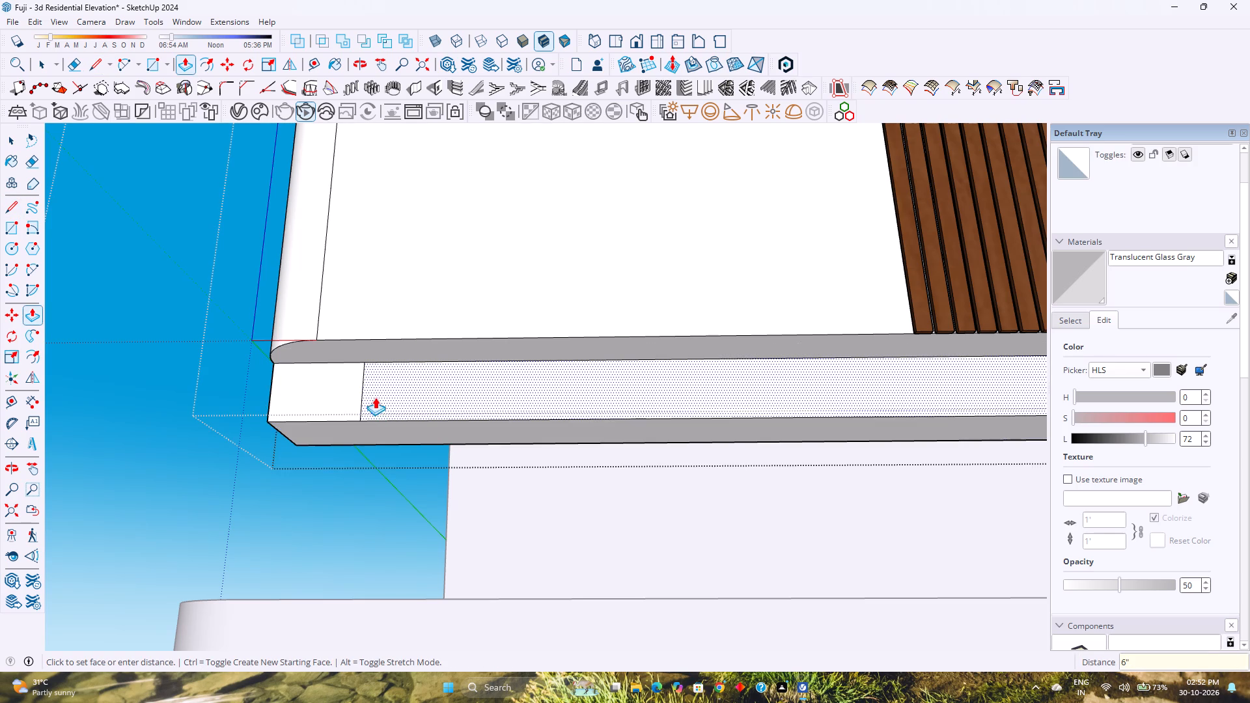
Erase the vertical edge splitting the new base strip's side face and exit the parapet block's editing context.
key("e")
left_click(362, 382)
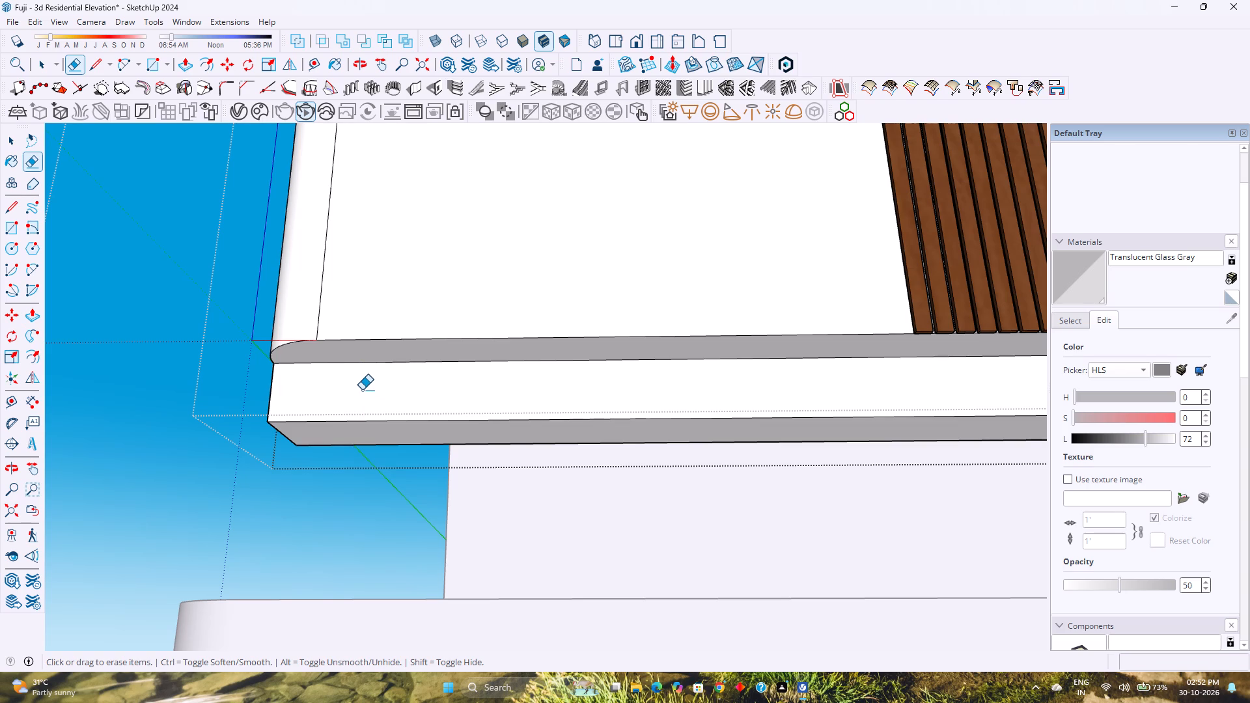
key("space")
scroll(362, 391, "down", 3)
middle_click_drag(365, 390, 195, 402)
middle_click(194, 402)
scroll(192, 404, "down", 2)
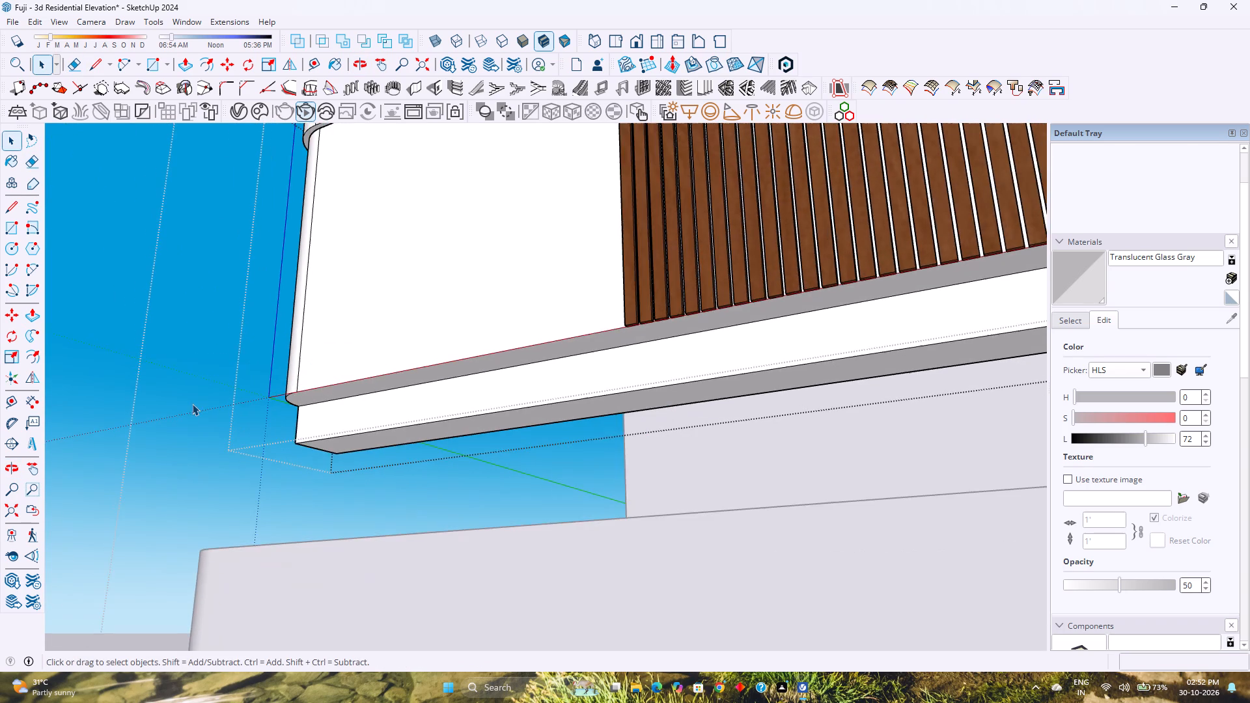
scroll(192, 404, "down", 3)
middle_click_drag(266, 404, 121, 447)
scroll(122, 447, "down", 4)
middle_click_drag(142, 434, 141, 529)
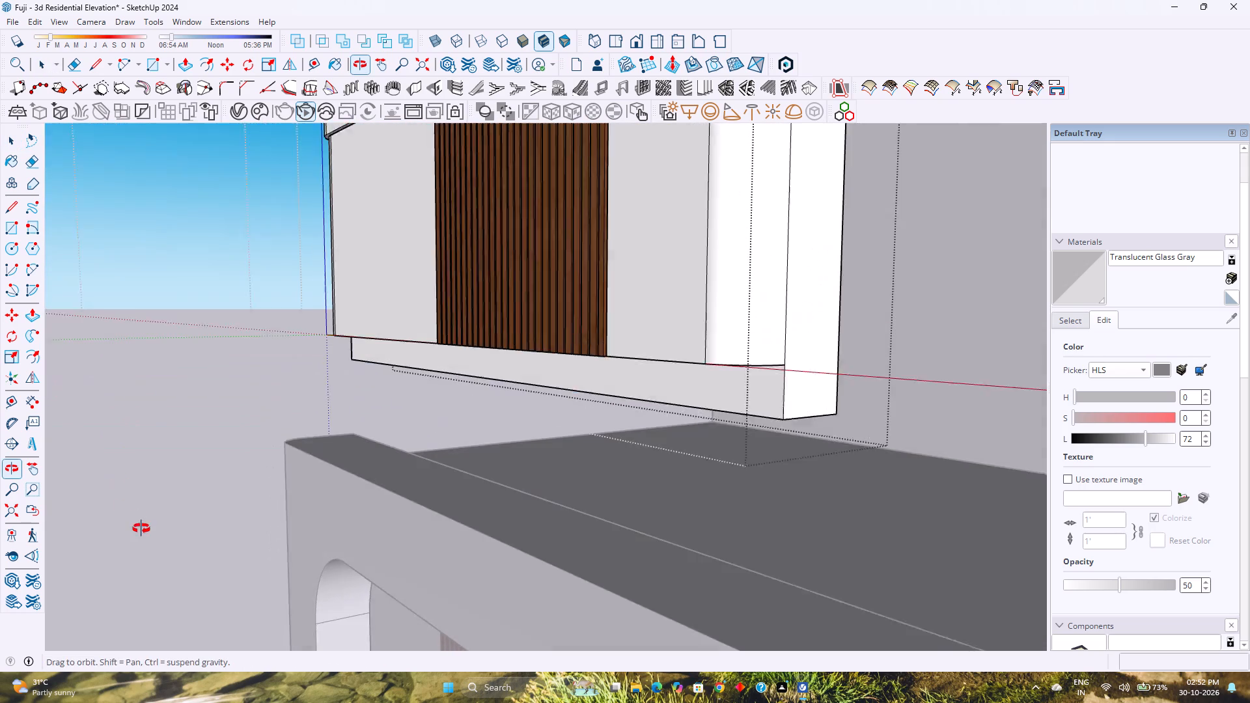
middle_click_drag(141, 529, 141, 529)
middle_click(141, 529)
middle_click_drag(247, 517, 194, 503)
key("Escape")
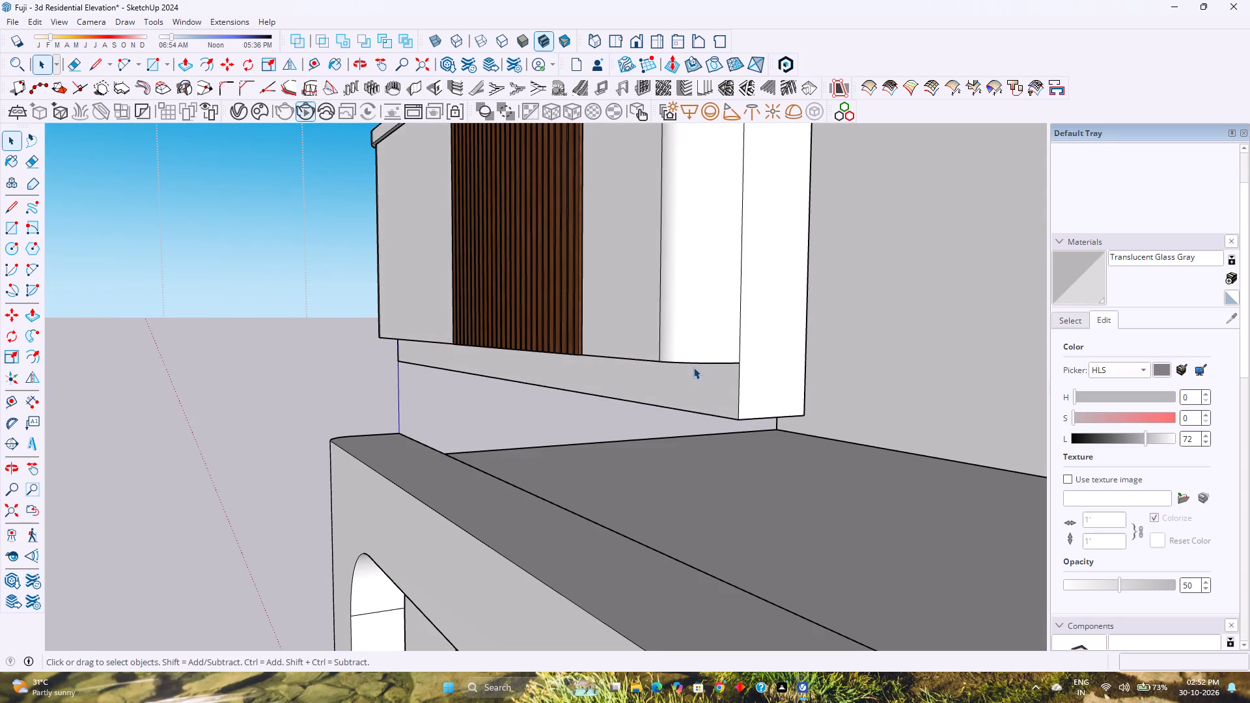
Move the whole parapet block 2' straight down onto the ledge and terrace floor, and deselect it.
left_click(738, 353)
key("m")
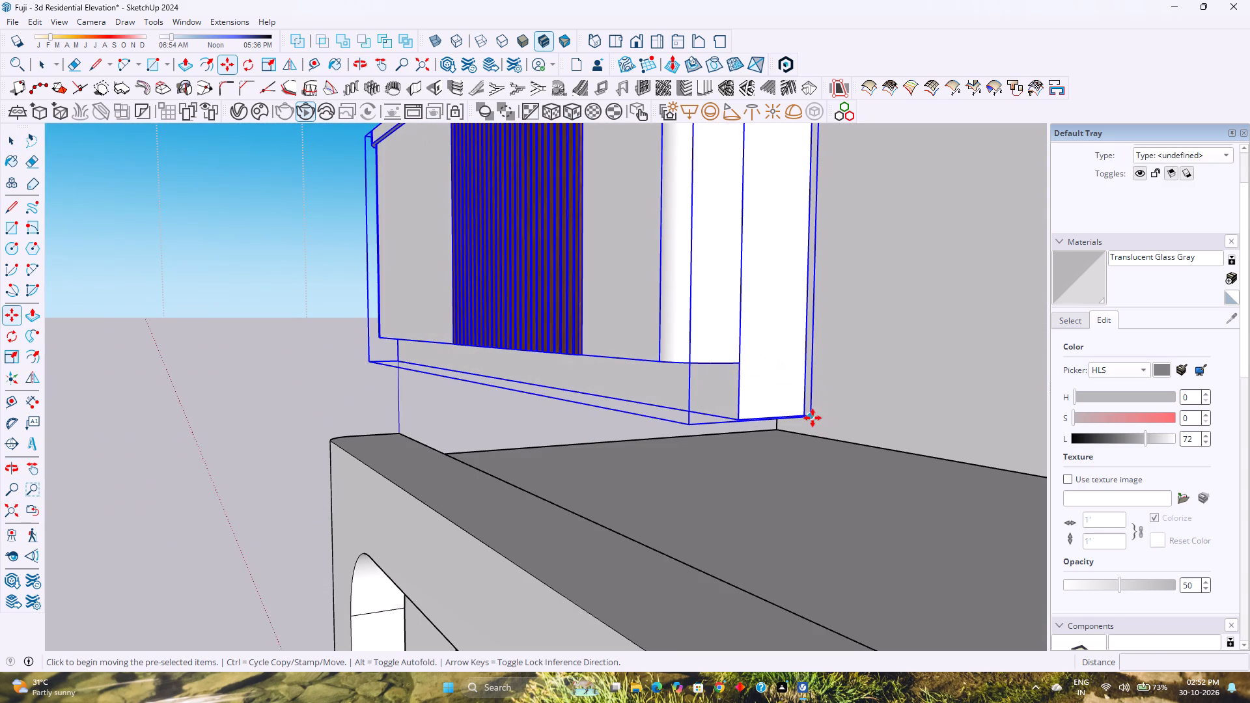
left_click(812, 416)
key("Up")
key("2")
key("apostrophe")
key("Return")
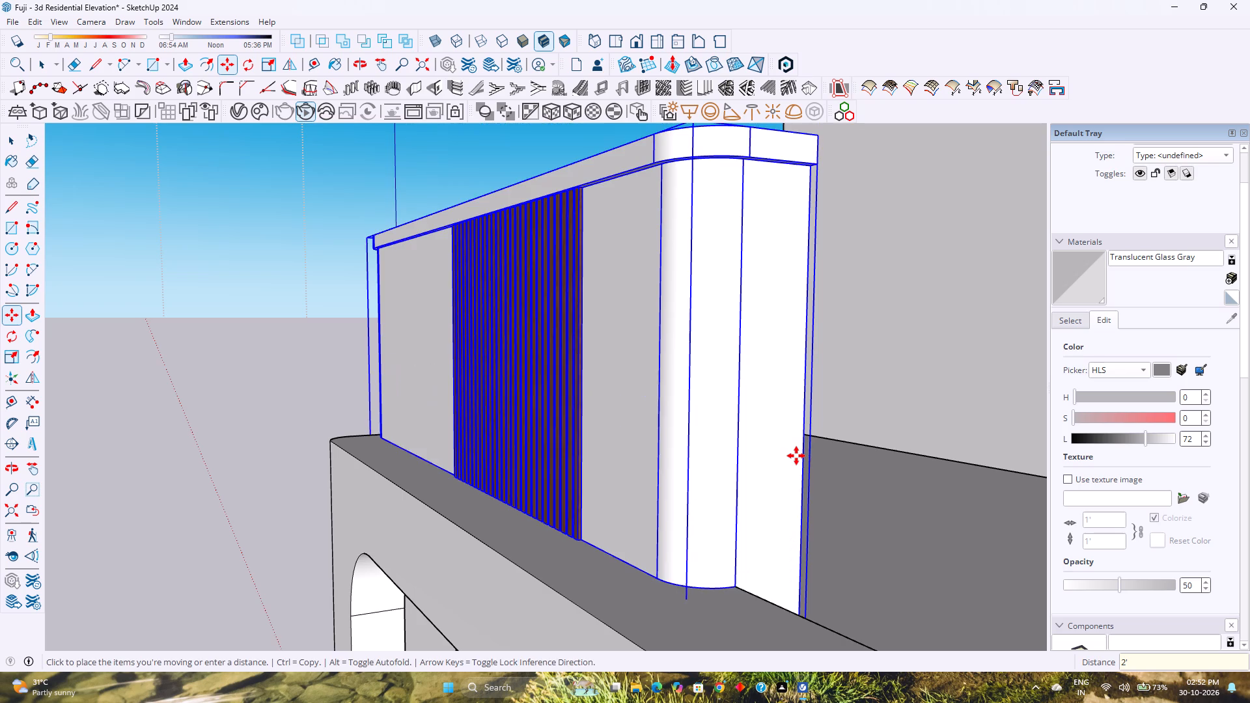
scroll(796, 456, "down", 3)
middle_click_drag(795, 456, 544, 430)
scroll(544, 430, "down", 2)
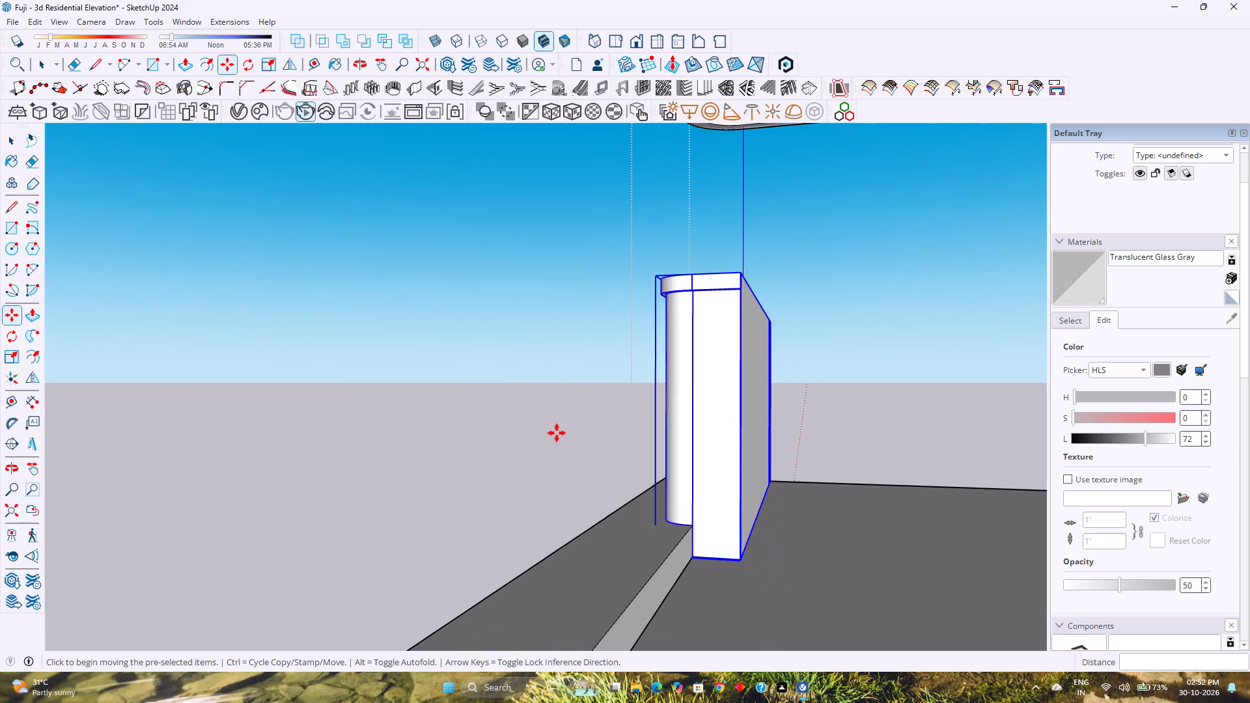
key("space")
key("Escape")
Examine how the parapet block sits on the ledge and how it reads in the whole front elevation.
scroll(555, 436, "down", 2)
middle_click_drag(555, 436, 753, 472)
scroll(756, 467, "down", 9)
middle_click_drag(748, 464, 519, 415, "shift")
middle_click(519, 415, "shift")
middle_click_drag(518, 417, 669, 423)
middle_click(673, 423)
scroll(655, 408, "down", 3)
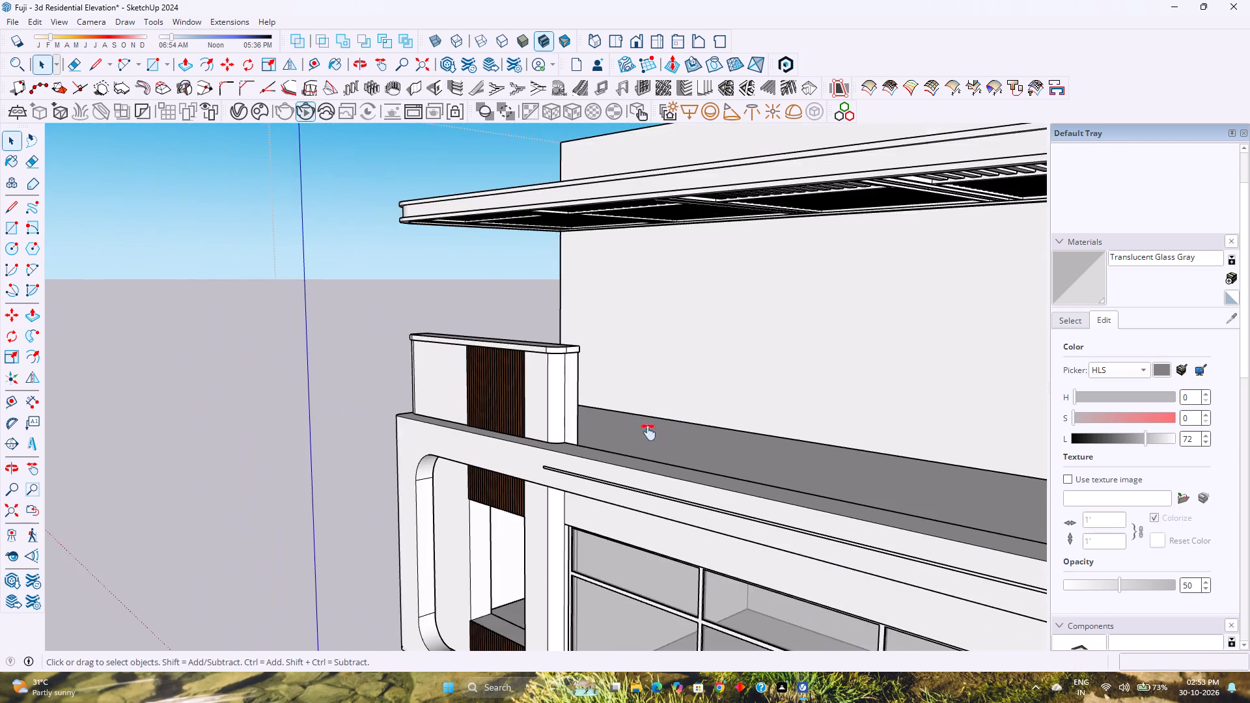
middle_click_drag(651, 432, 490, 406, "shift")
middle_click_drag(450, 410, 546, 420)
middle_click(546, 420)
middle_click_drag(602, 429, 428, 419, "shift")
middle_click(428, 419)
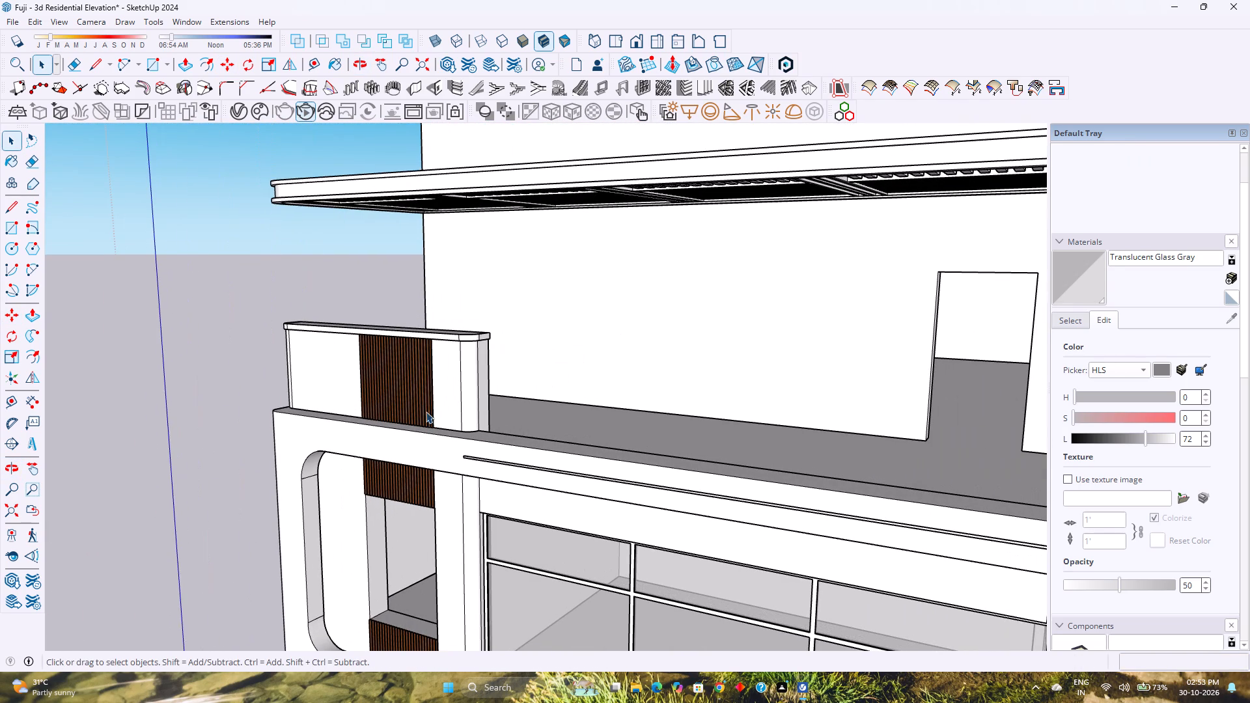
scroll(416, 378, "down", 4)
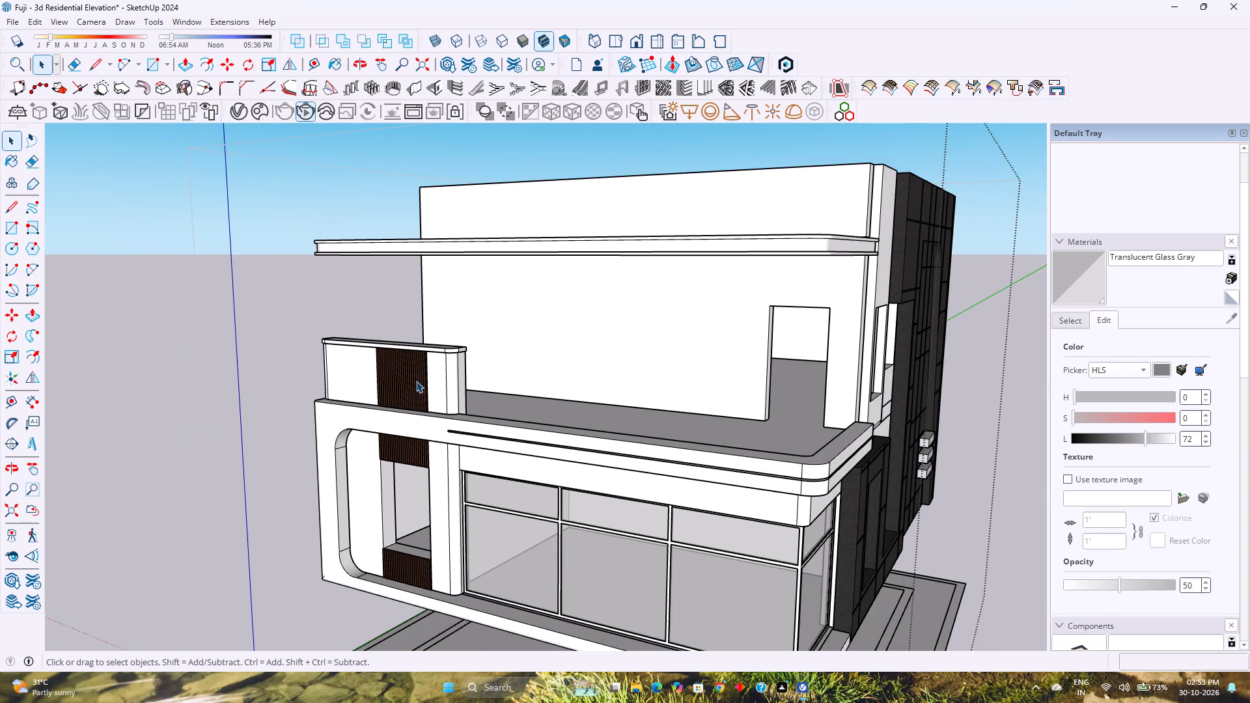
scroll(574, 438, "down", 1)
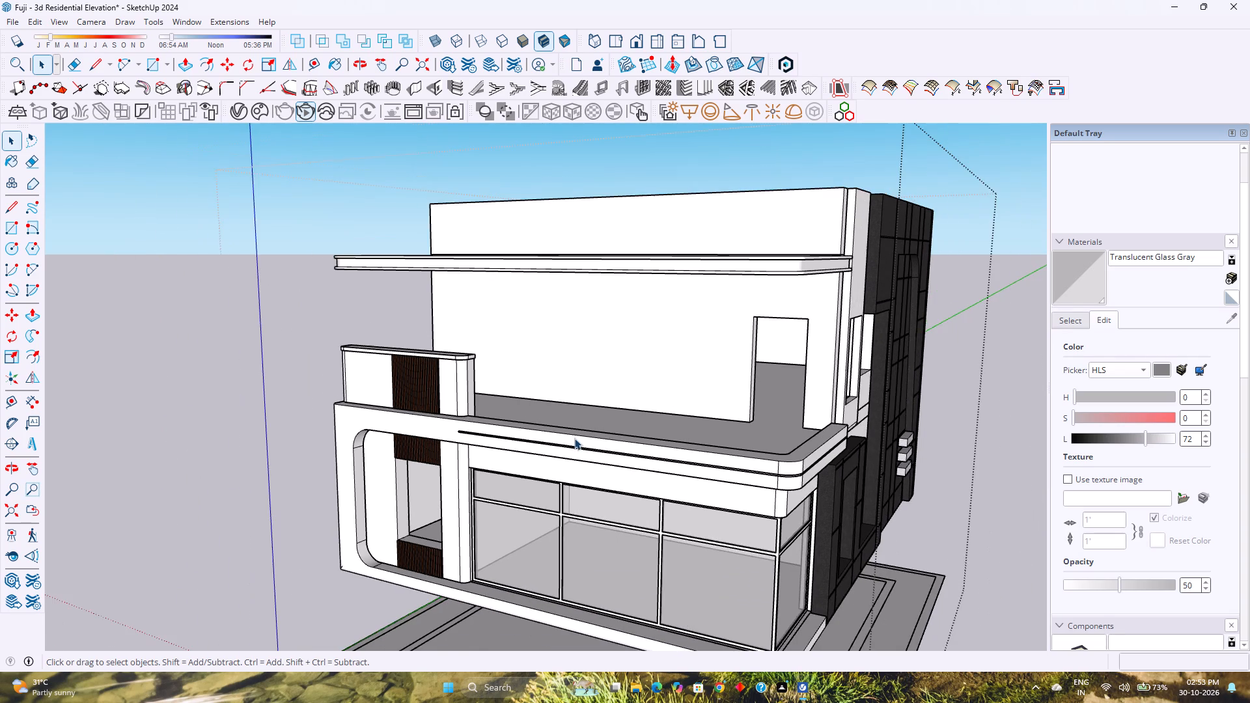
middle_click_drag(602, 435, 635, 436)
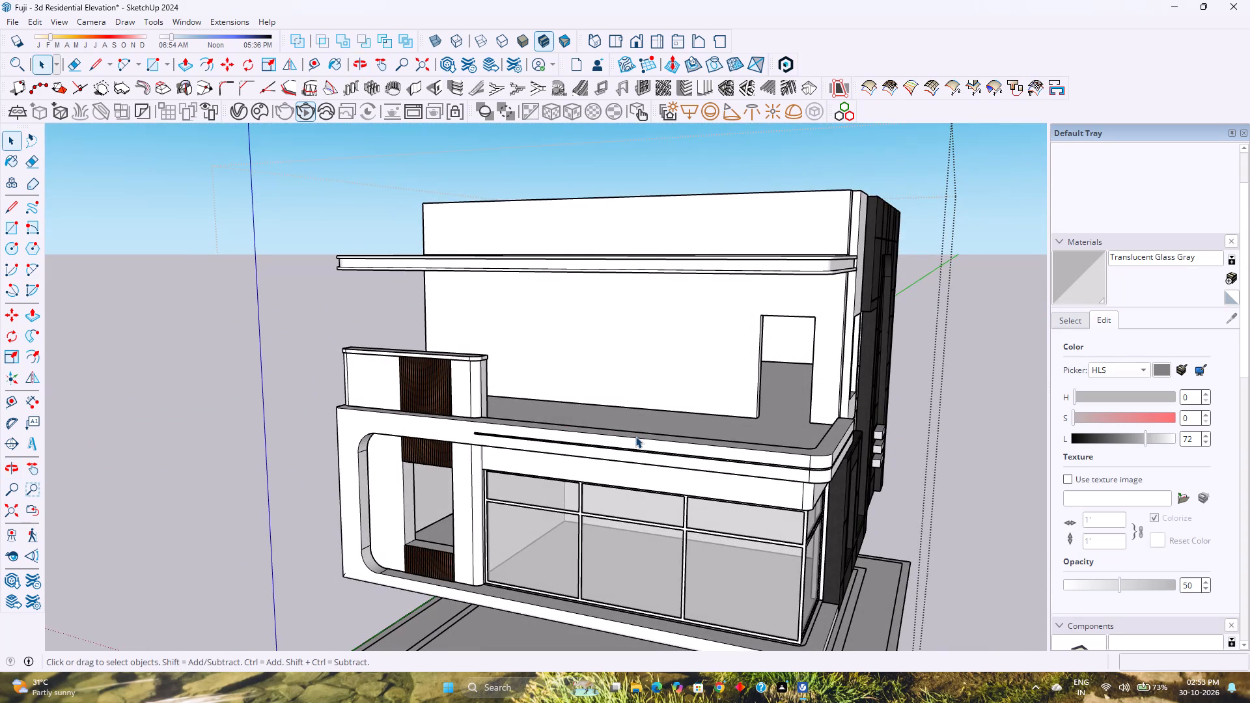
Save the model.
key("ctrl+s")
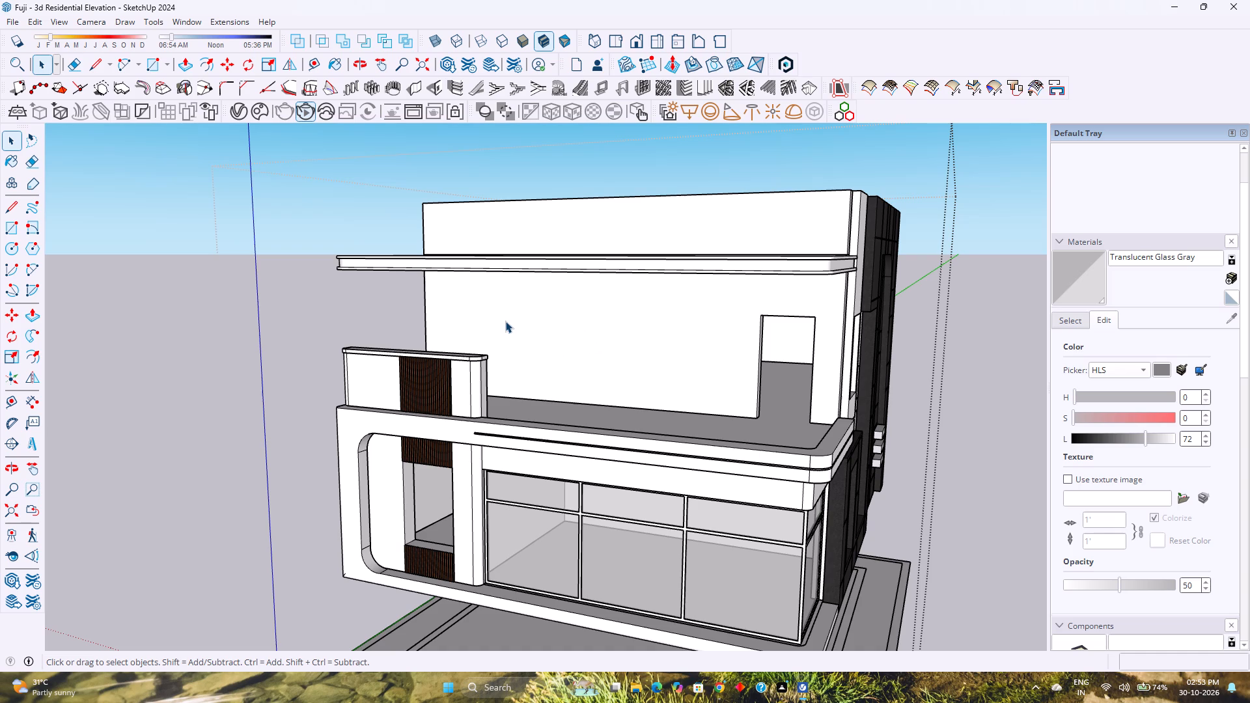
Review the elevation from the corner, open the building group, and inspect the terrace parapet block and roof canopy by selecting each.
middle_click_drag(621, 406, 553, 385)
scroll(552, 385, "down", 3)
middle_click_drag(631, 458, 478, 434)
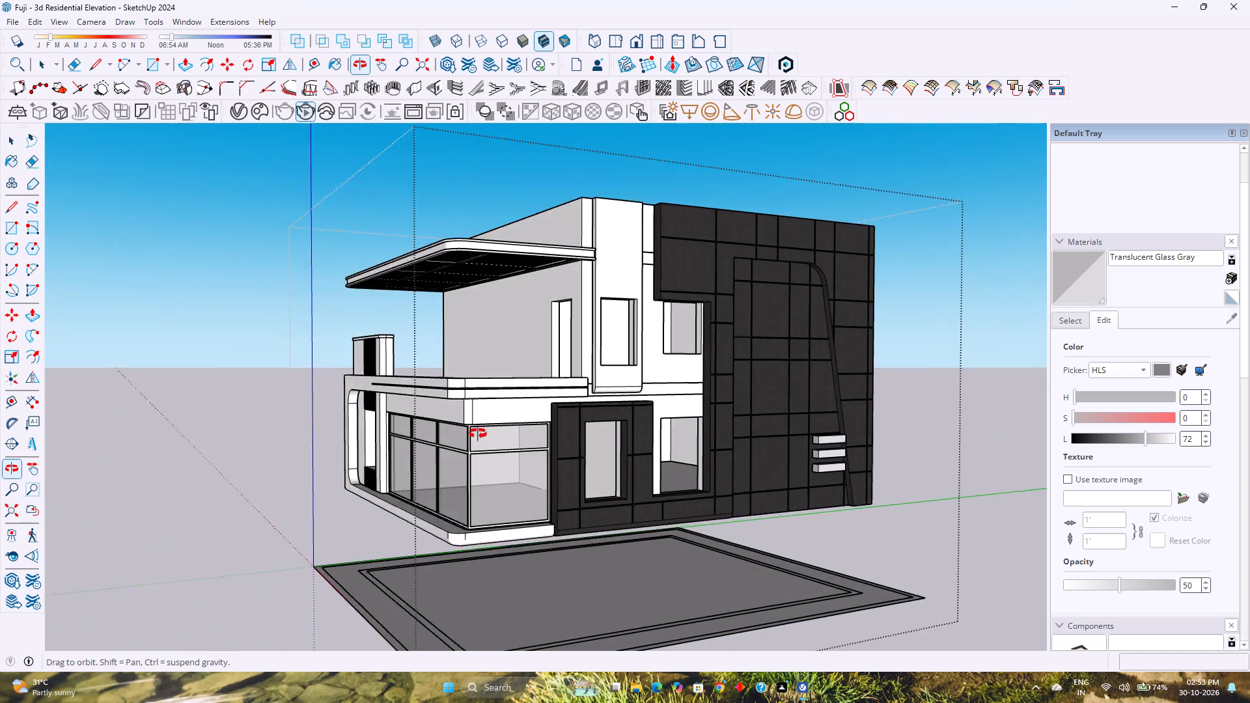
middle_click_drag(478, 434, 557, 425)
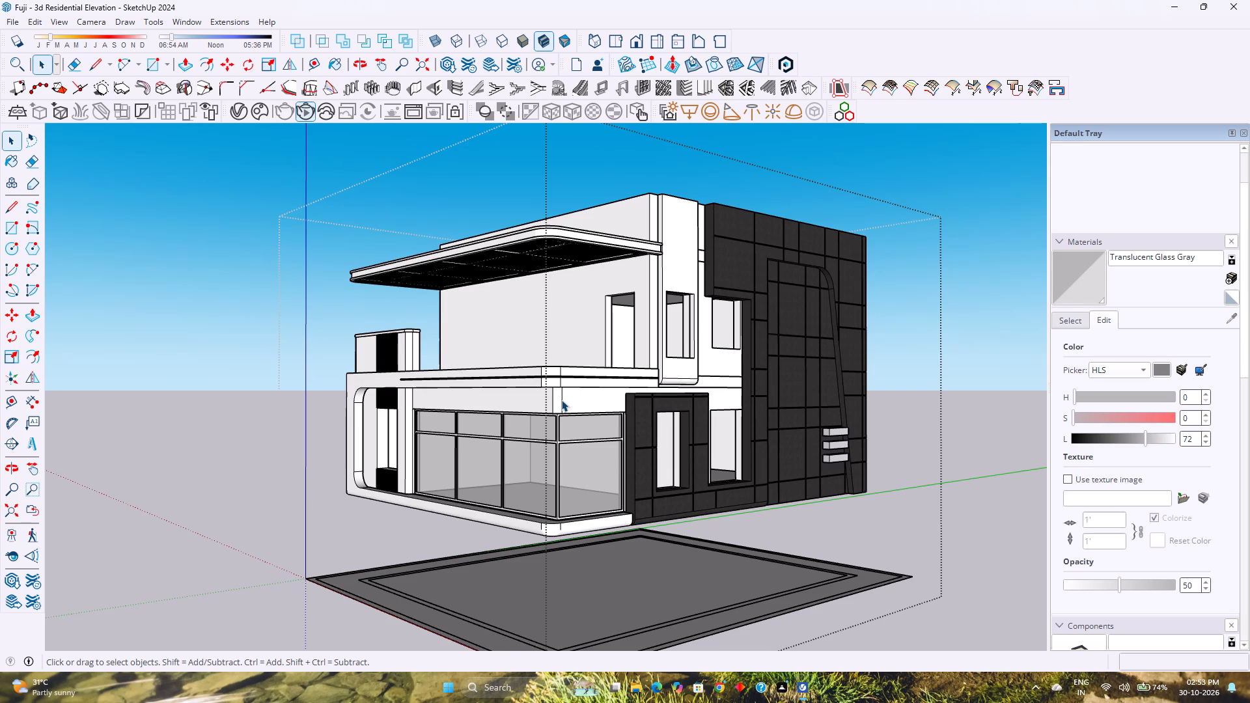
scroll(561, 400, "down", 2)
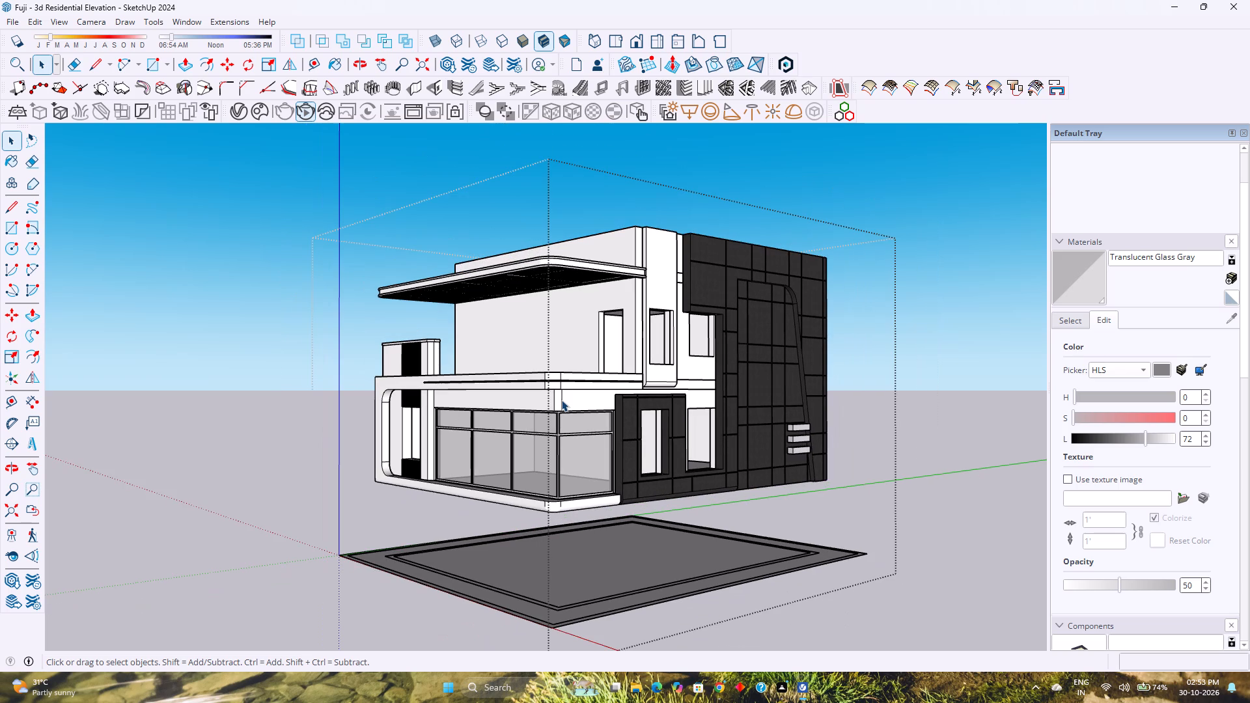
left_click(171, 19)
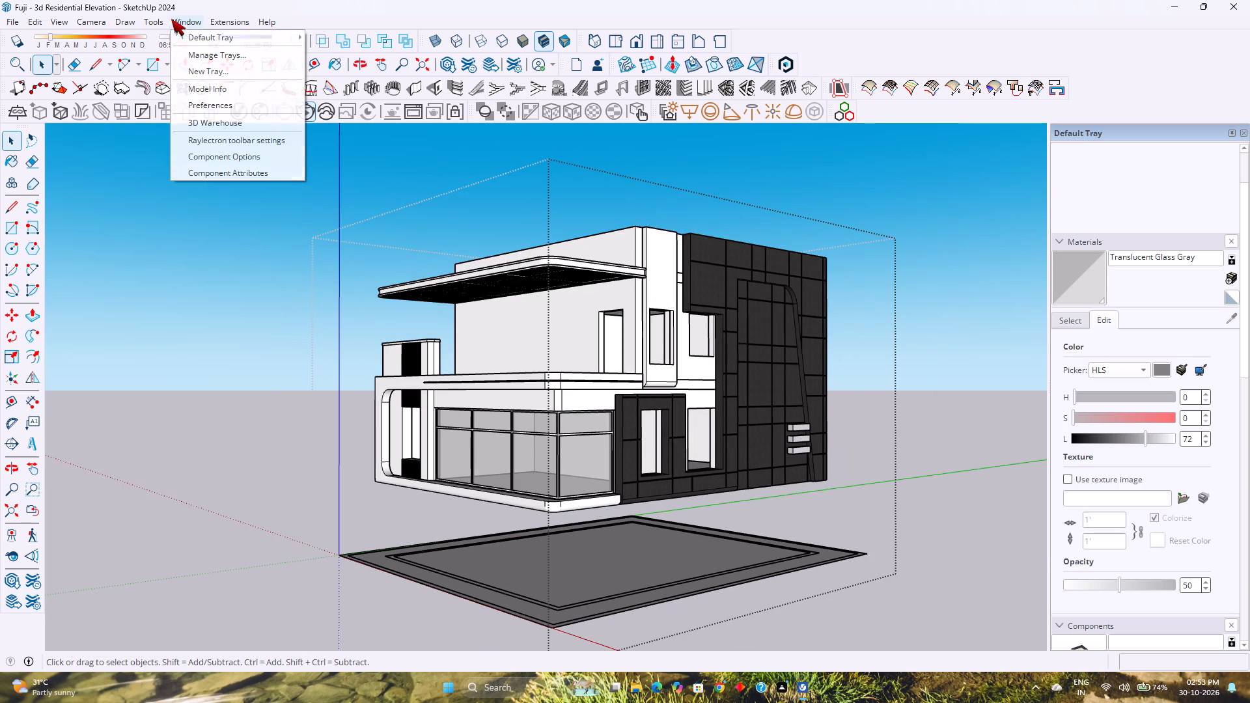
left_click(575, 270)
double_click(575, 269)
scroll(575, 269, "up", 3)
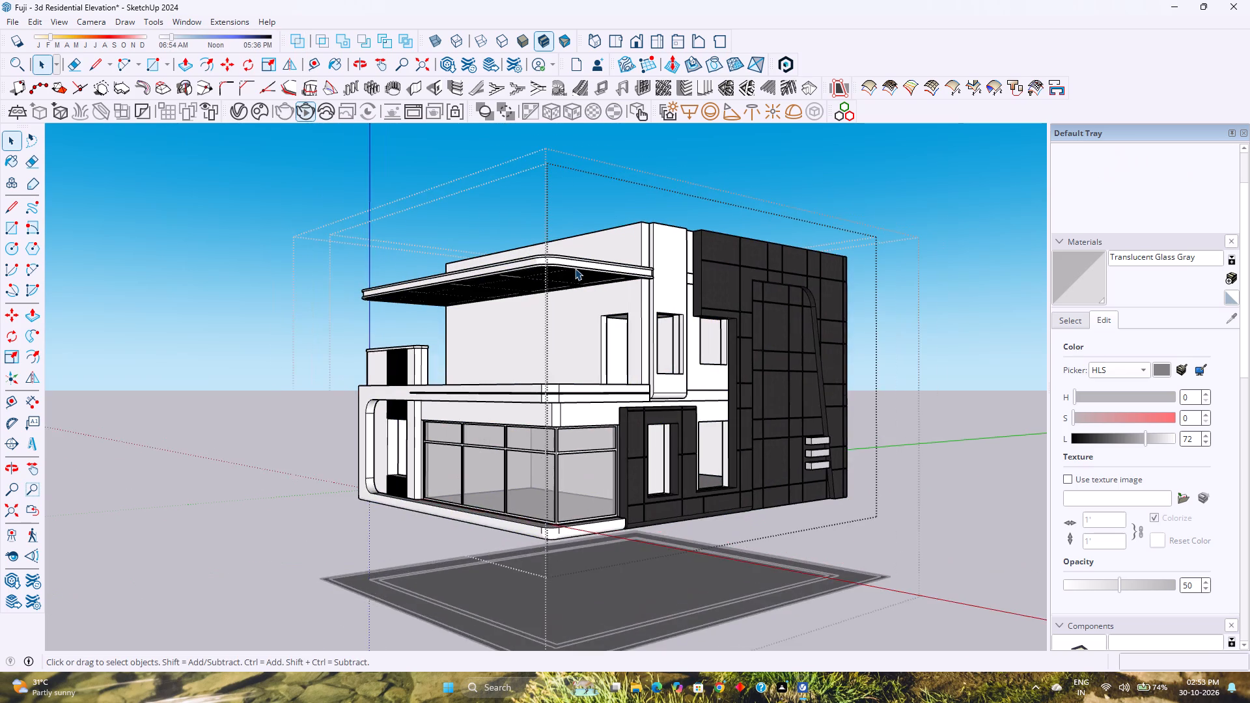
scroll(575, 268, "up", 1)
left_click(575, 268)
left_click(350, 385)
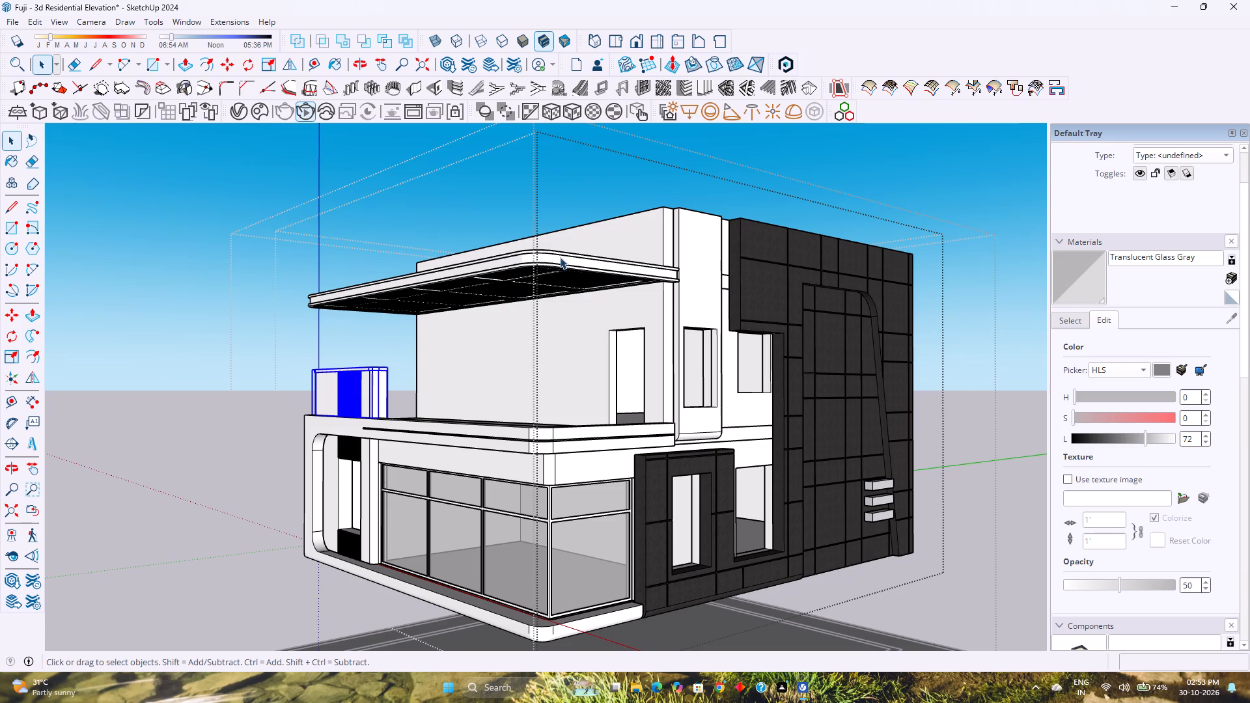
left_click(560, 257)
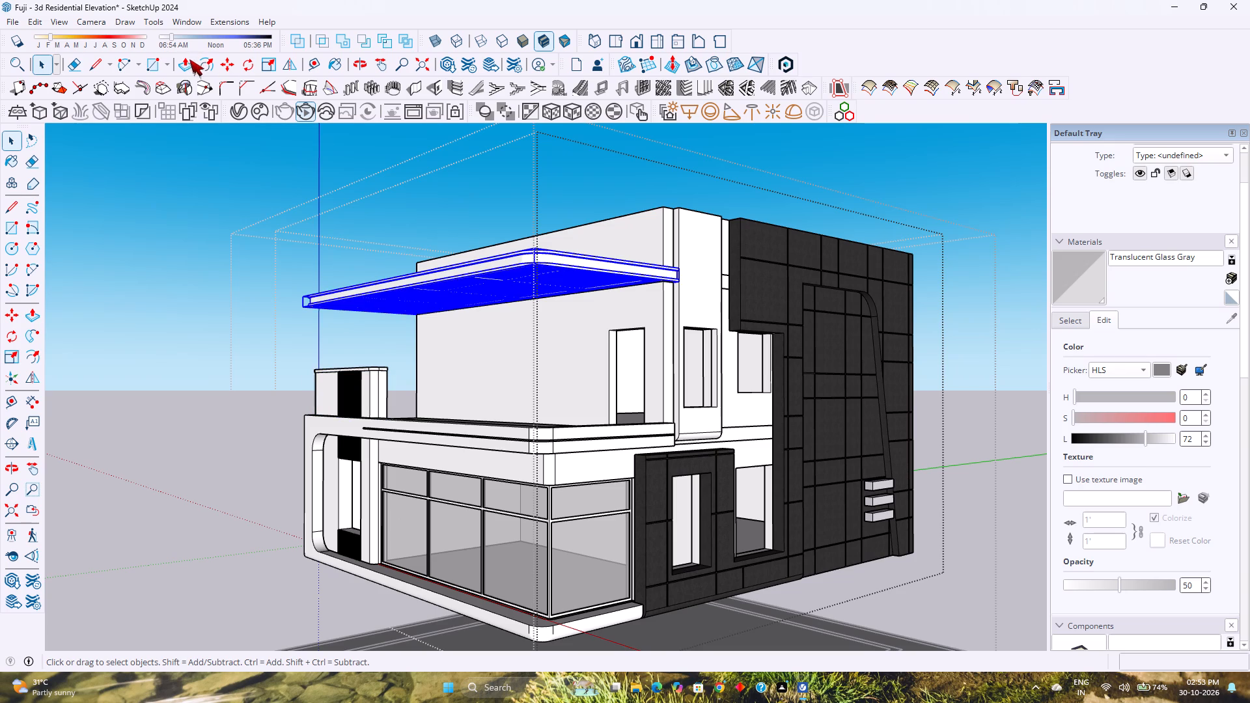
Search 3D Warehouse for "jaali design".
left_click(194, 23)
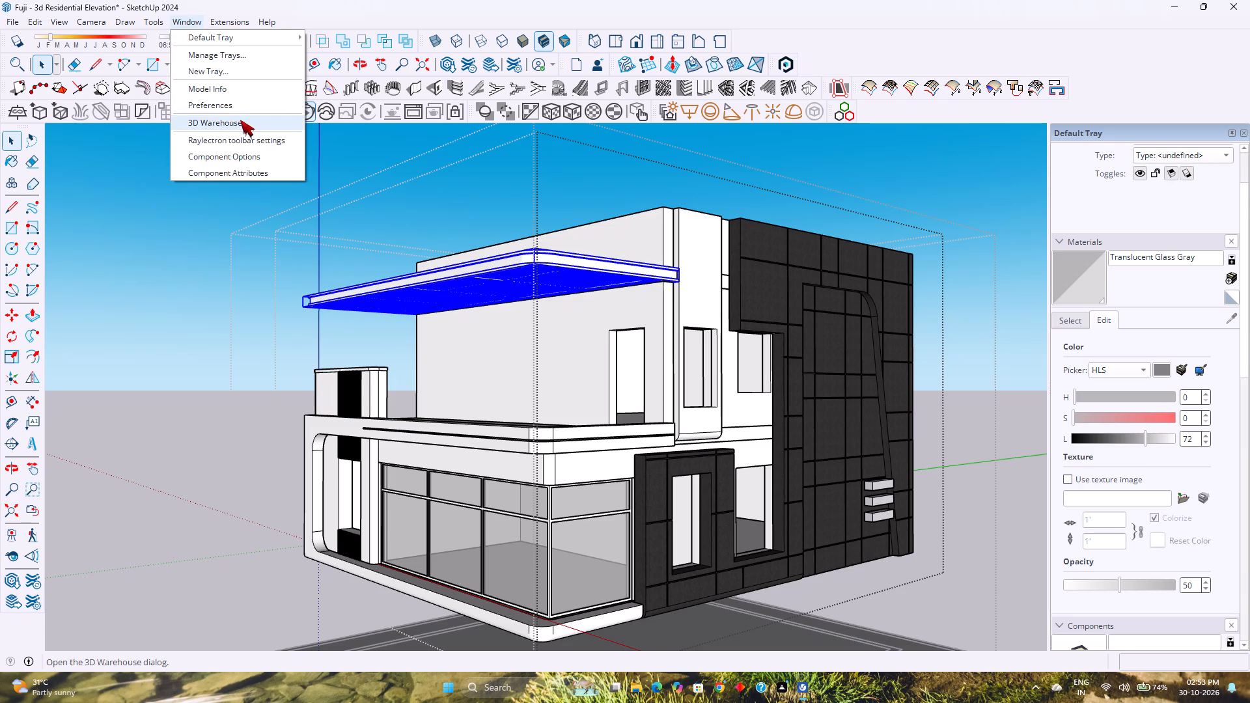
left_click(241, 120)
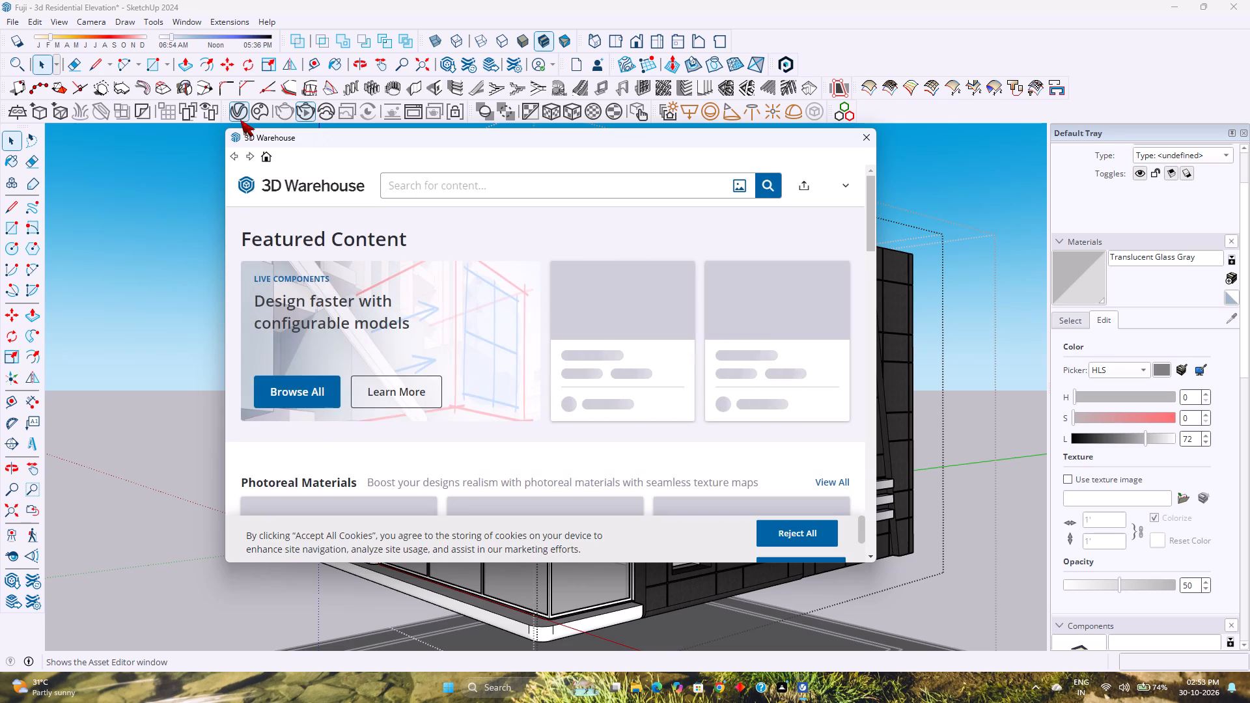
left_click(475, 191)
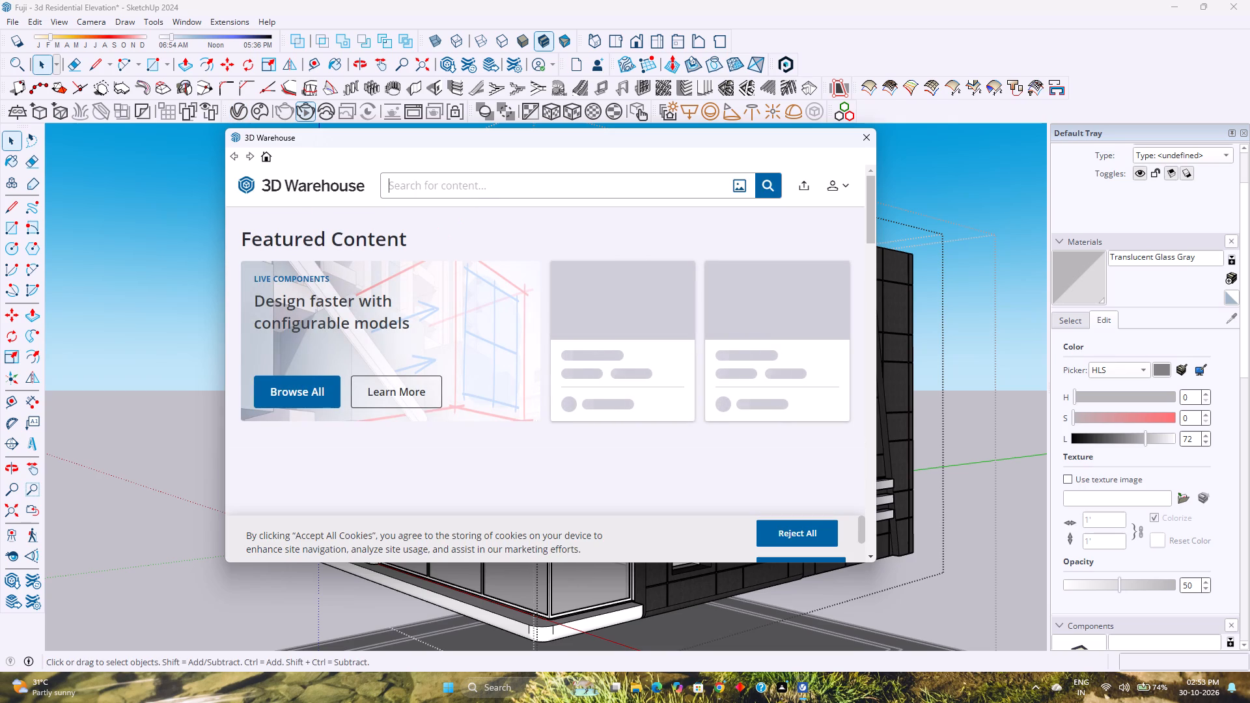
type("jalo des")
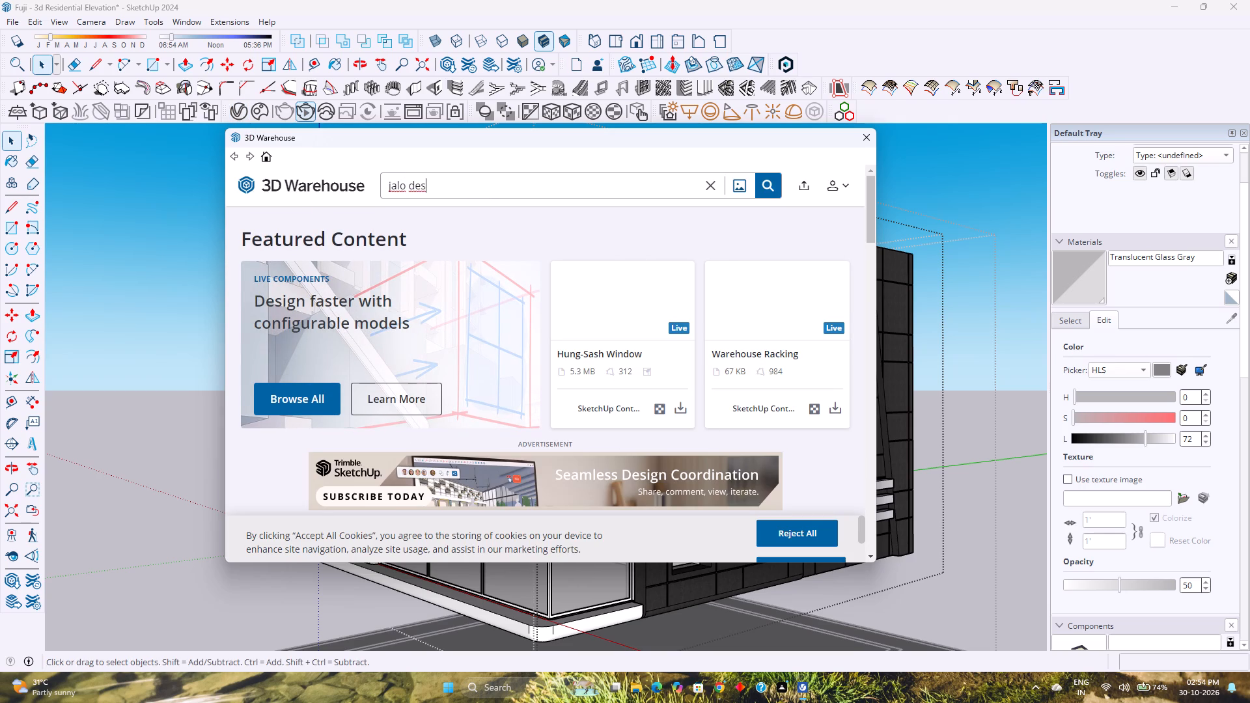
key("BackSpace")
key("BackSpace")
key("BackSpace")
key("BackSpace")
key("BackSpace")
key("BackSpace")
type("ali design")
key("Return")
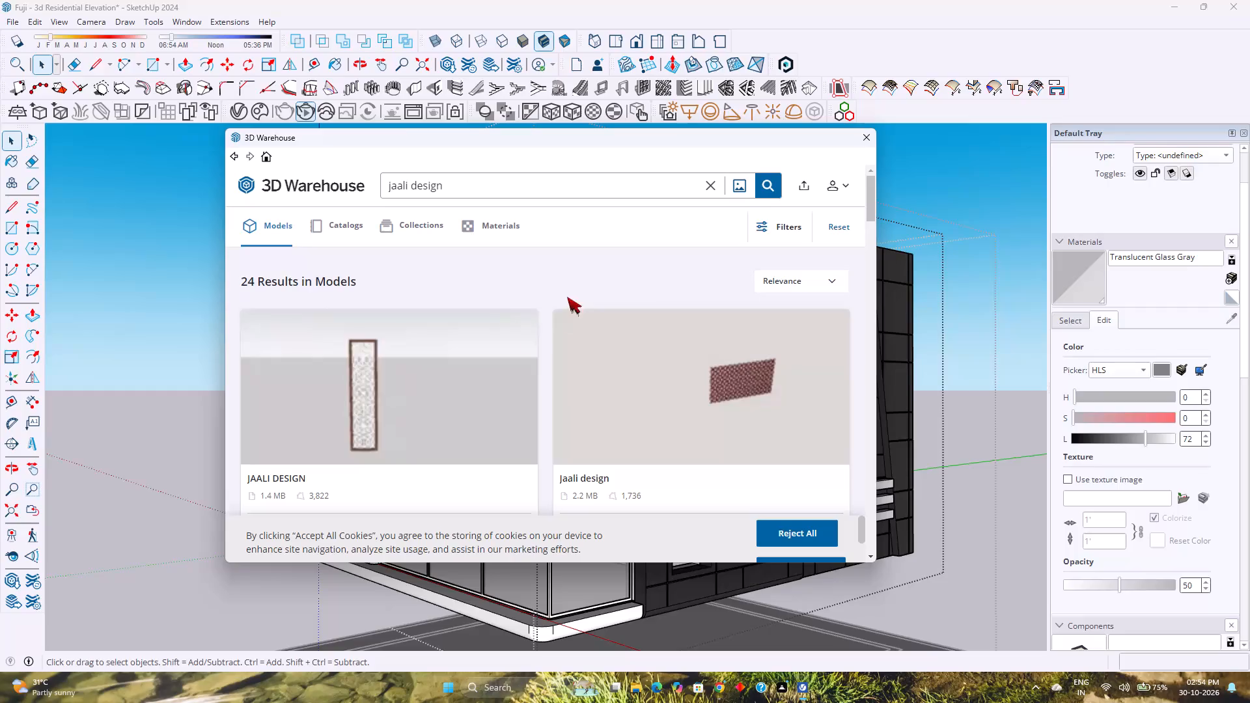
Browse the jaali design results and compare the available panels for one that suits the elevation.
scroll(478, 362, "down", 5)
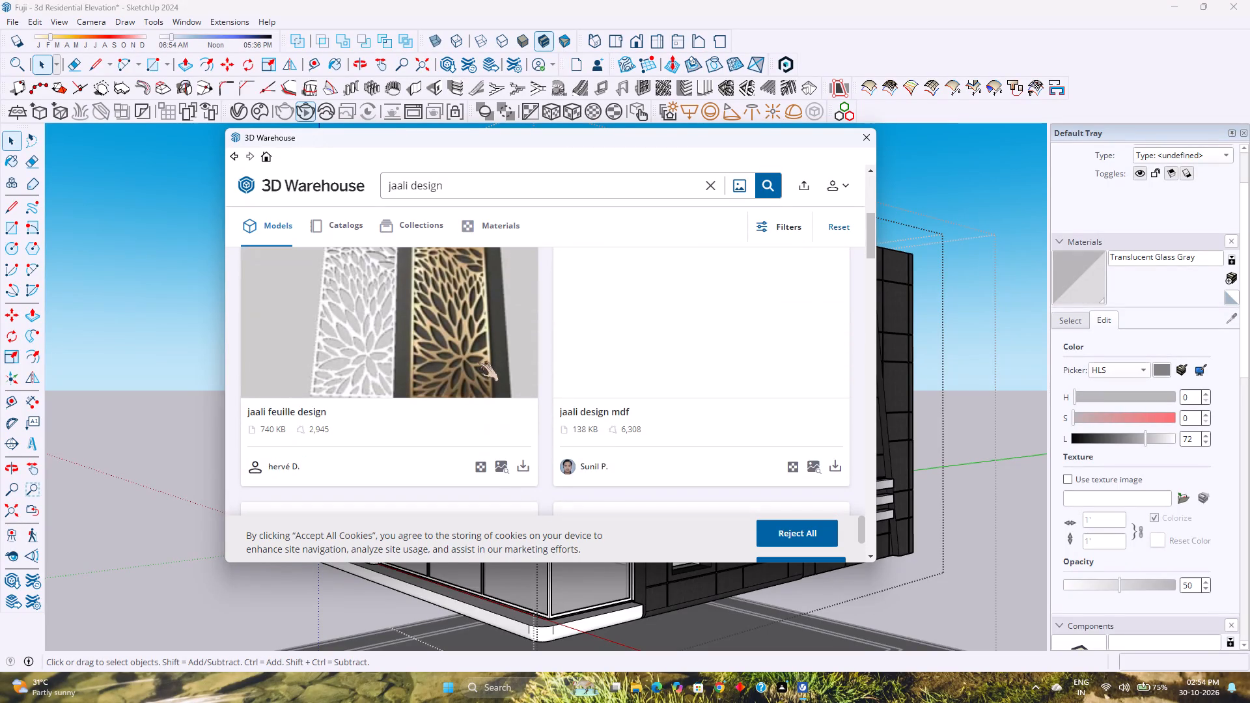
scroll(478, 362, "down", 4)
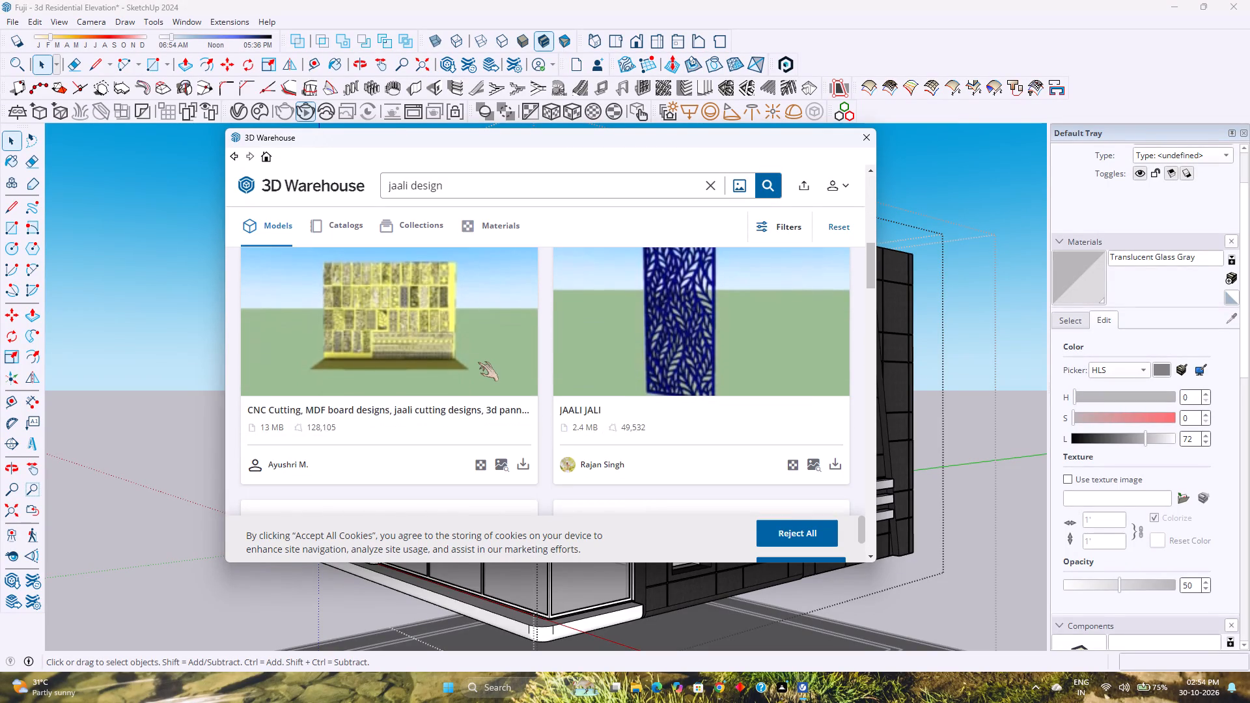
scroll(478, 362, "up", 3)
scroll(478, 362, "down", 4)
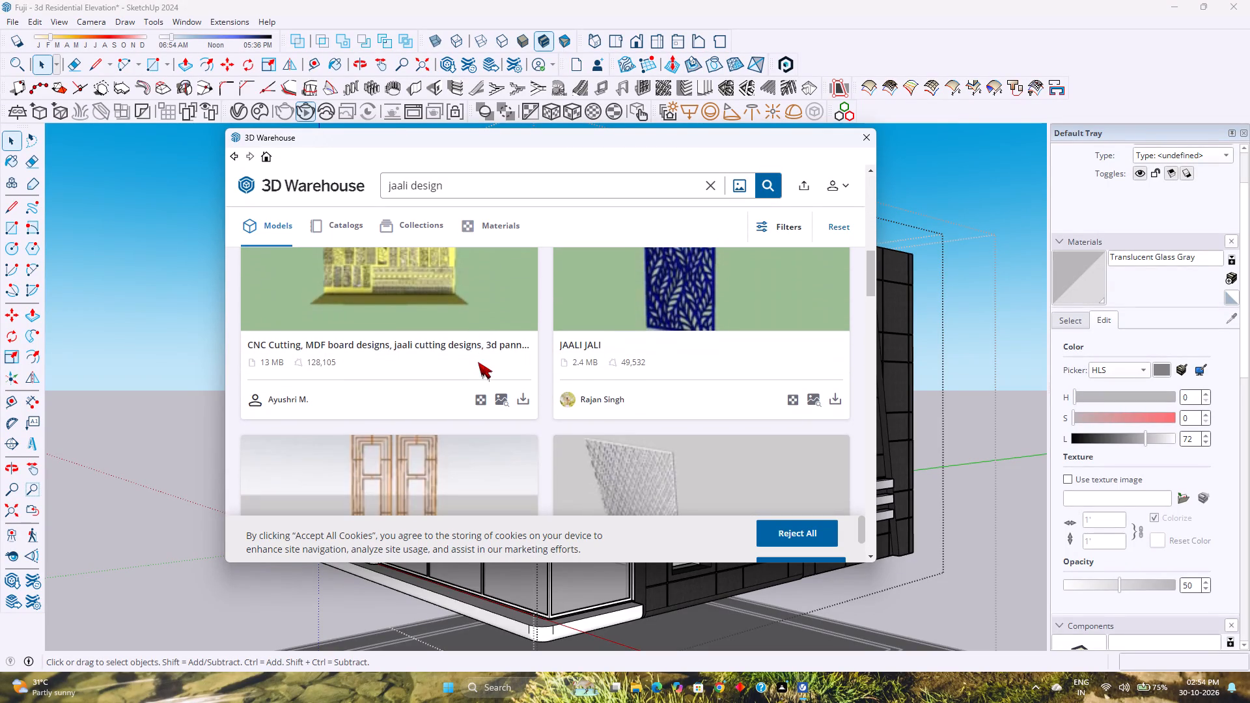
left_click(835, 396)
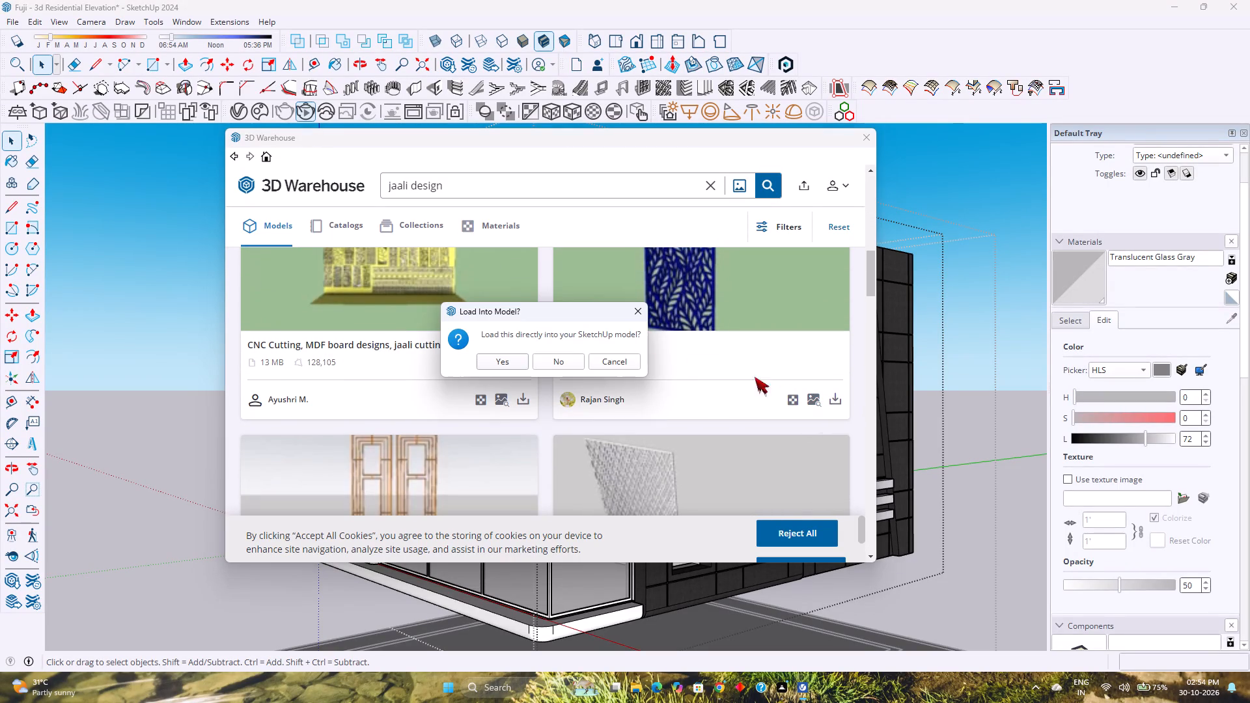
left_click(610, 361)
scroll(516, 374, "down", 3)
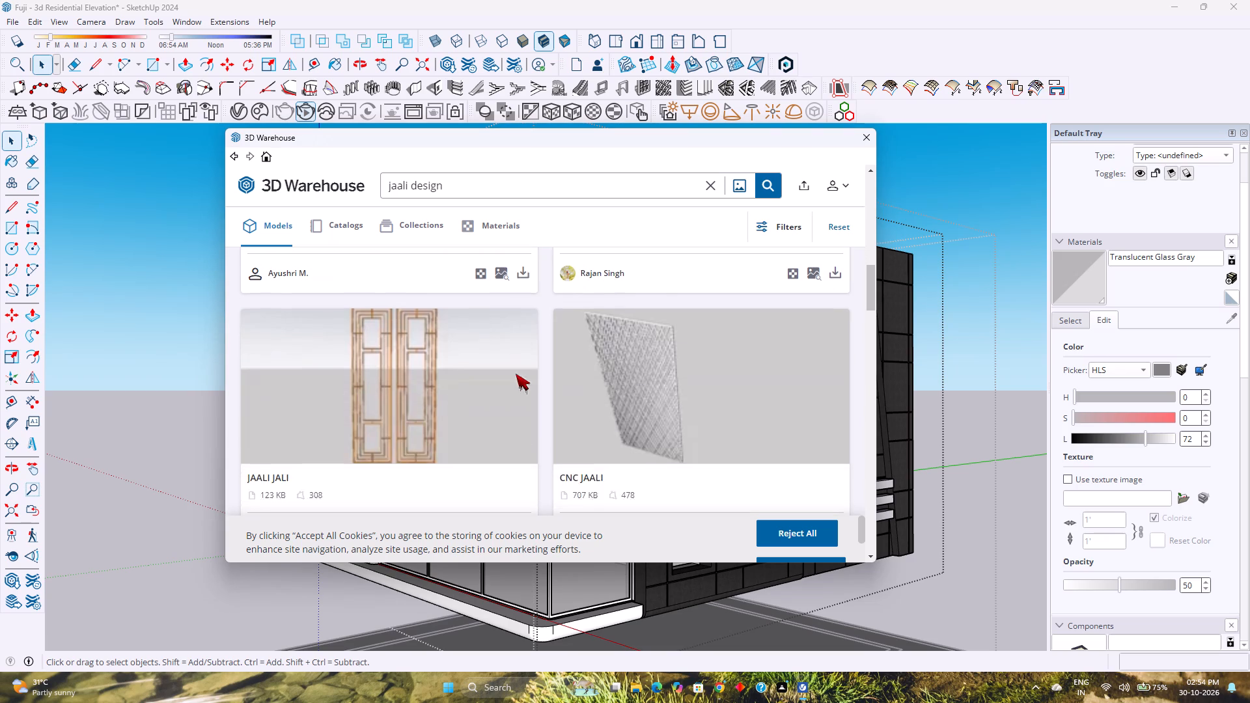
scroll(516, 374, "down", 7)
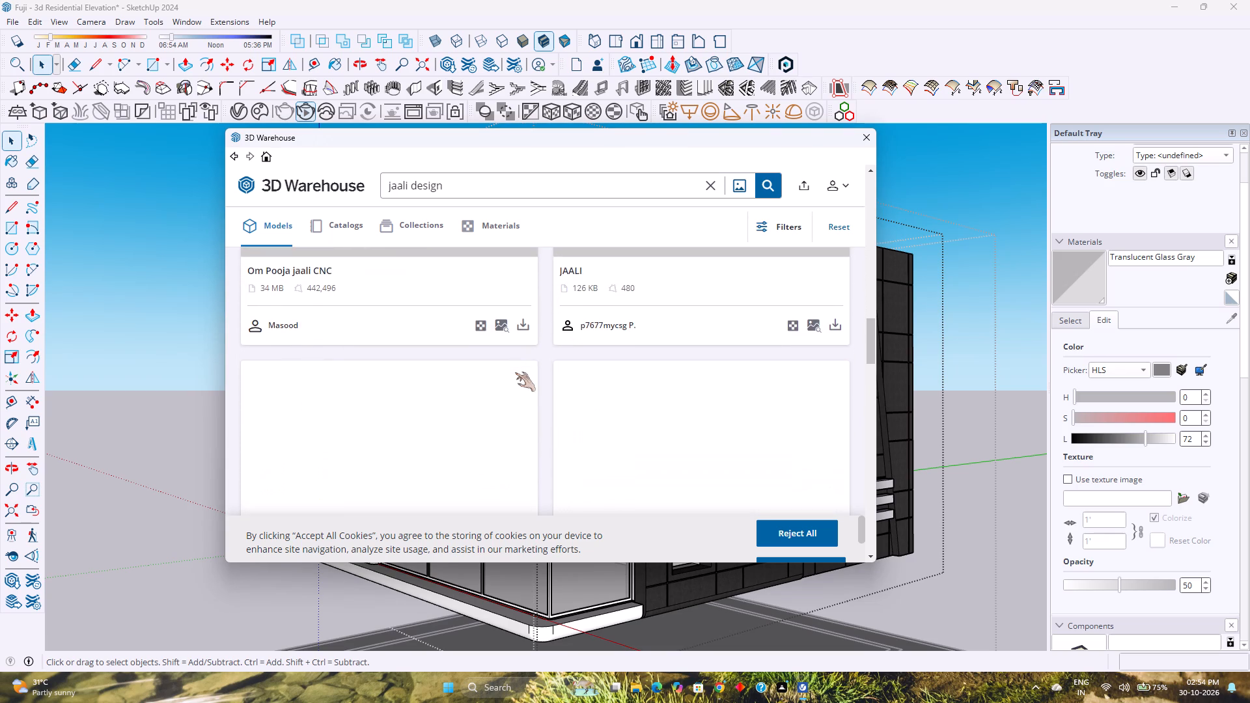
scroll(515, 372, "down", 5)
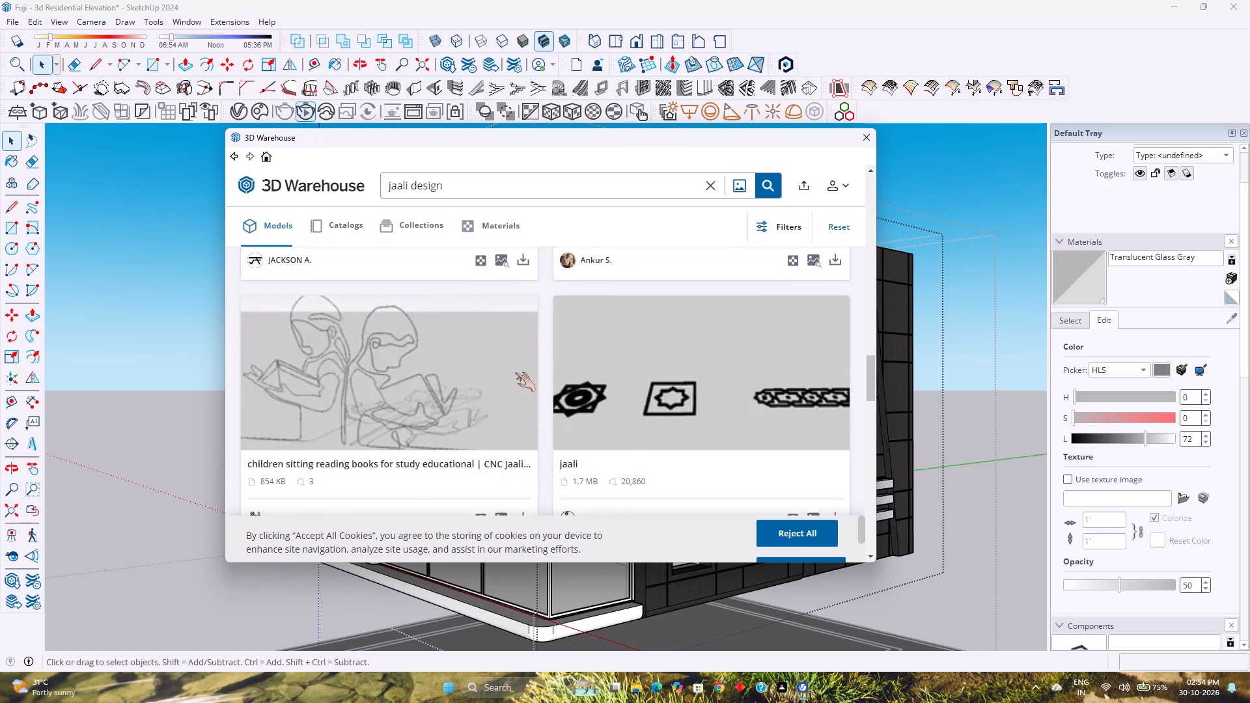
scroll(515, 372, "down", 2)
scroll(515, 372, "up", 3)
scroll(515, 372, "down", 4)
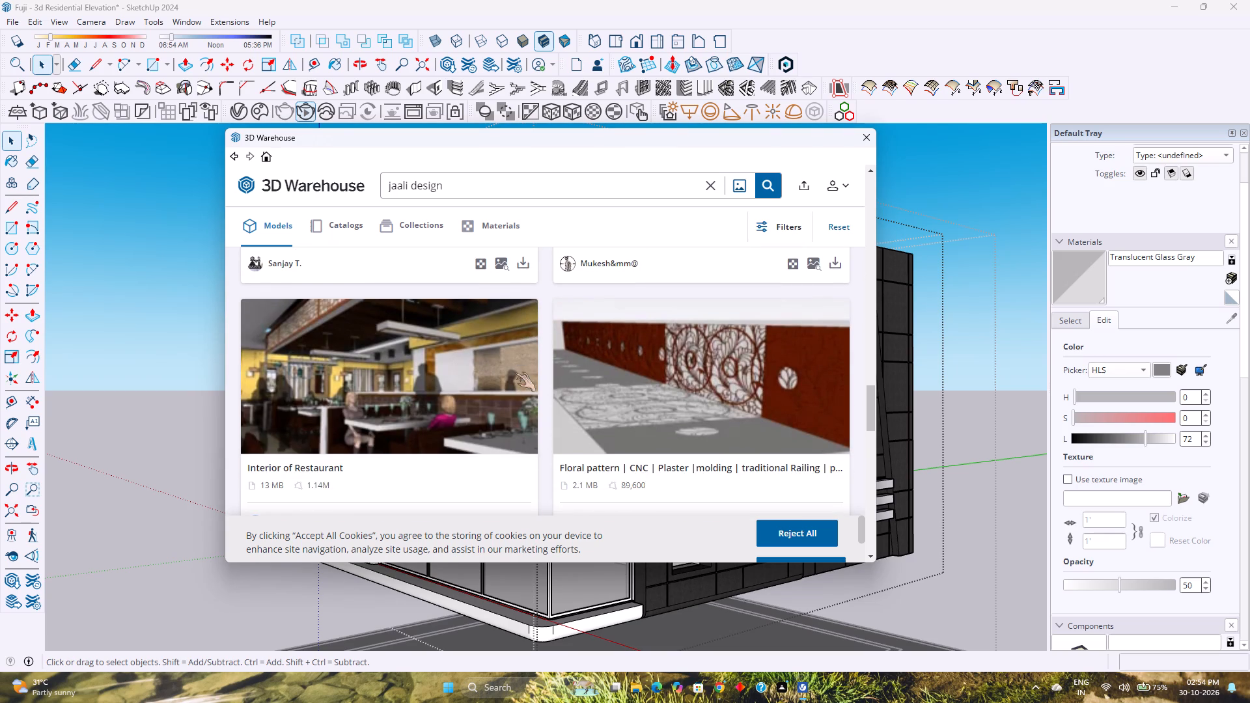
scroll(515, 372, "down", 5)
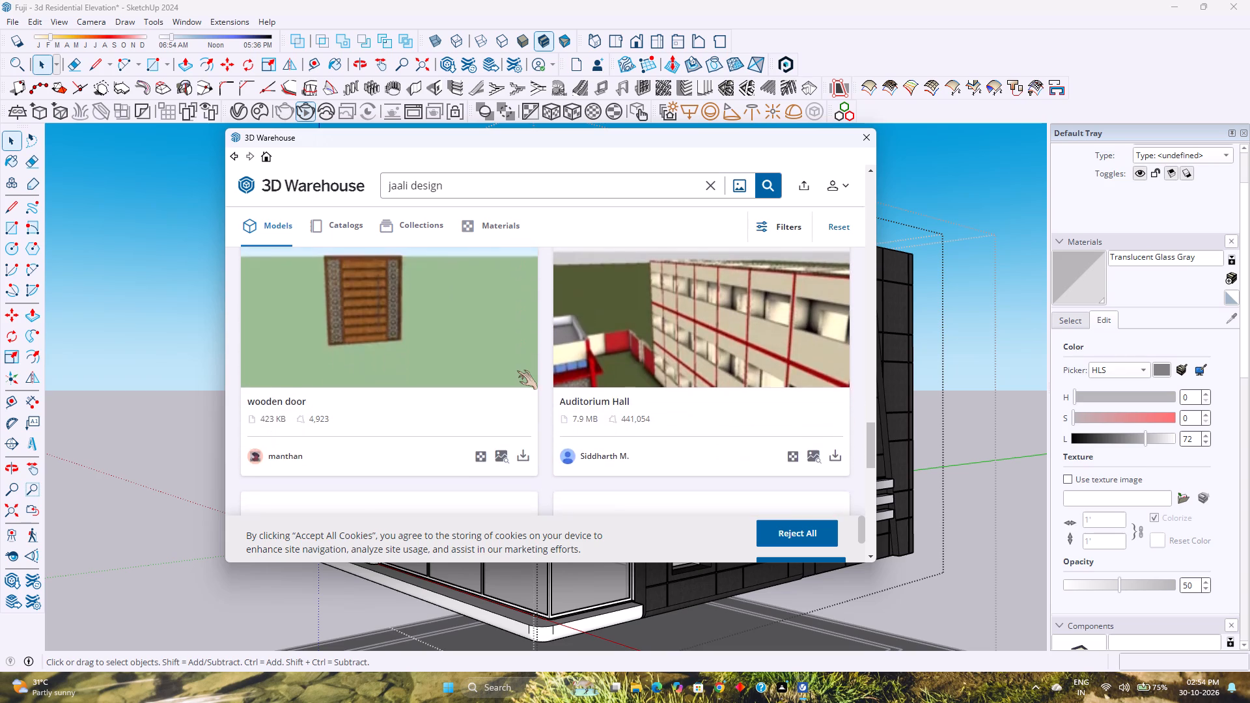
scroll(517, 370, "down", 4)
scroll(517, 367, "up", 11)
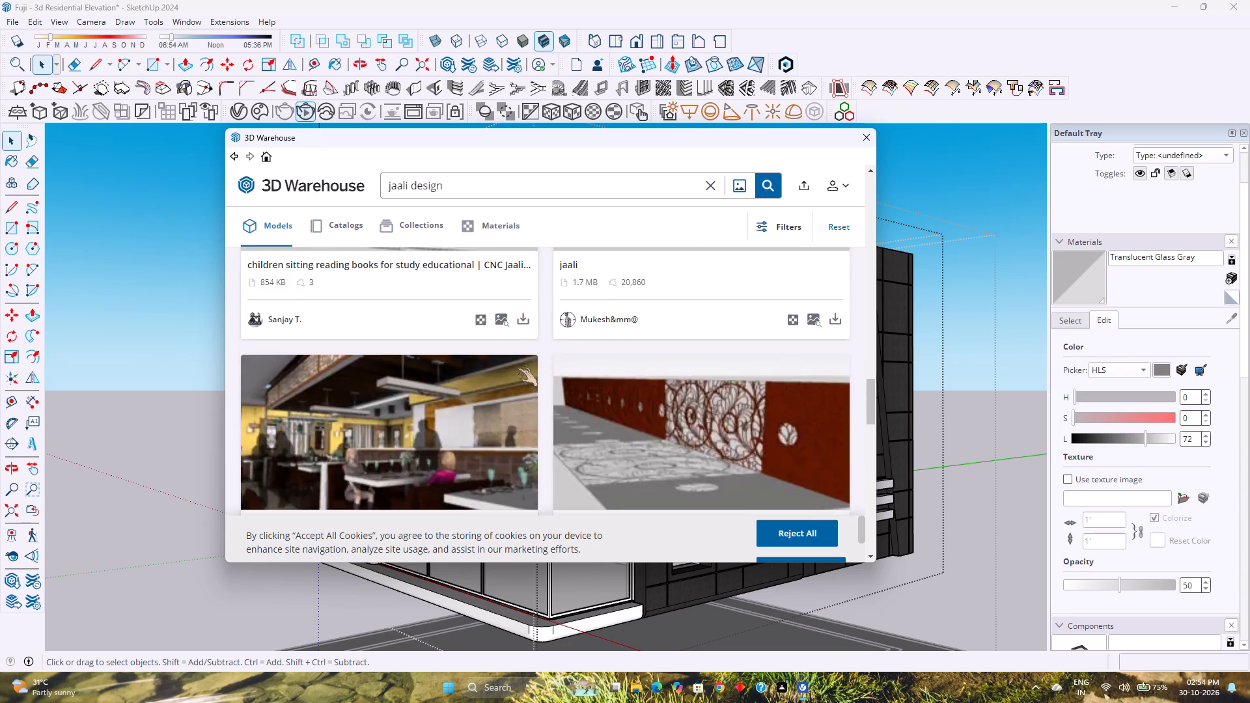
scroll(517, 367, "up", 16)
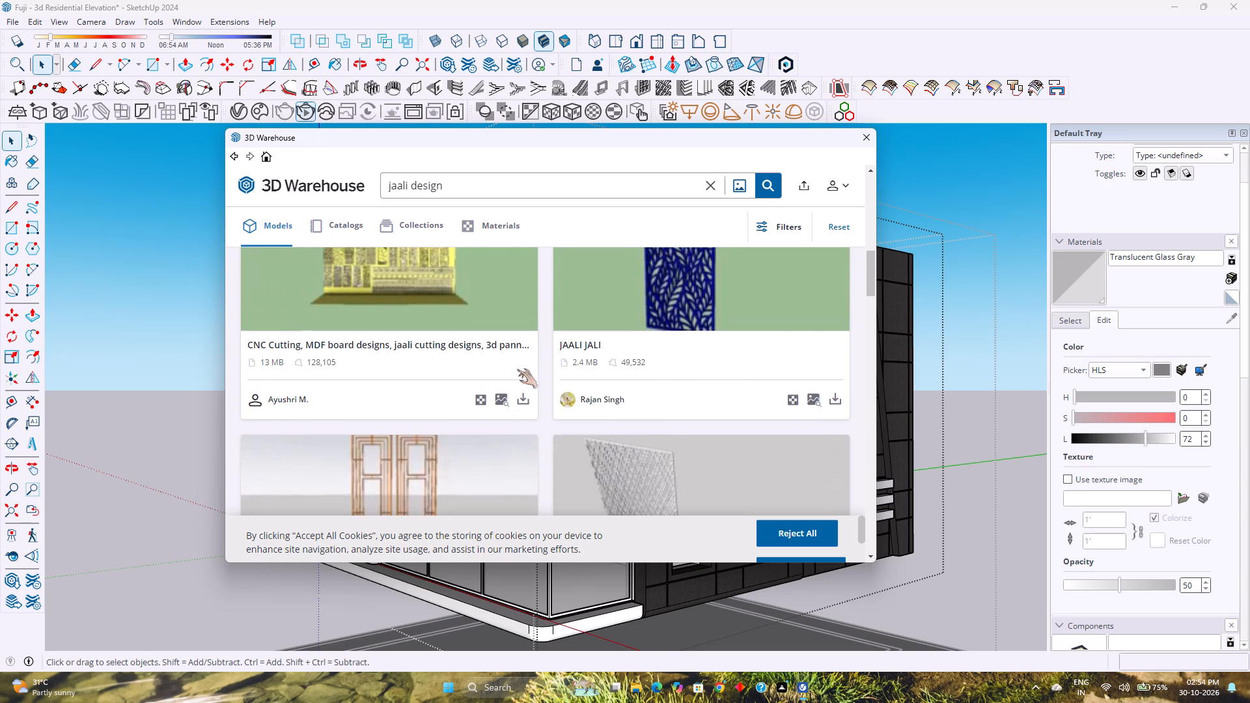
scroll(517, 369, "up", 1)
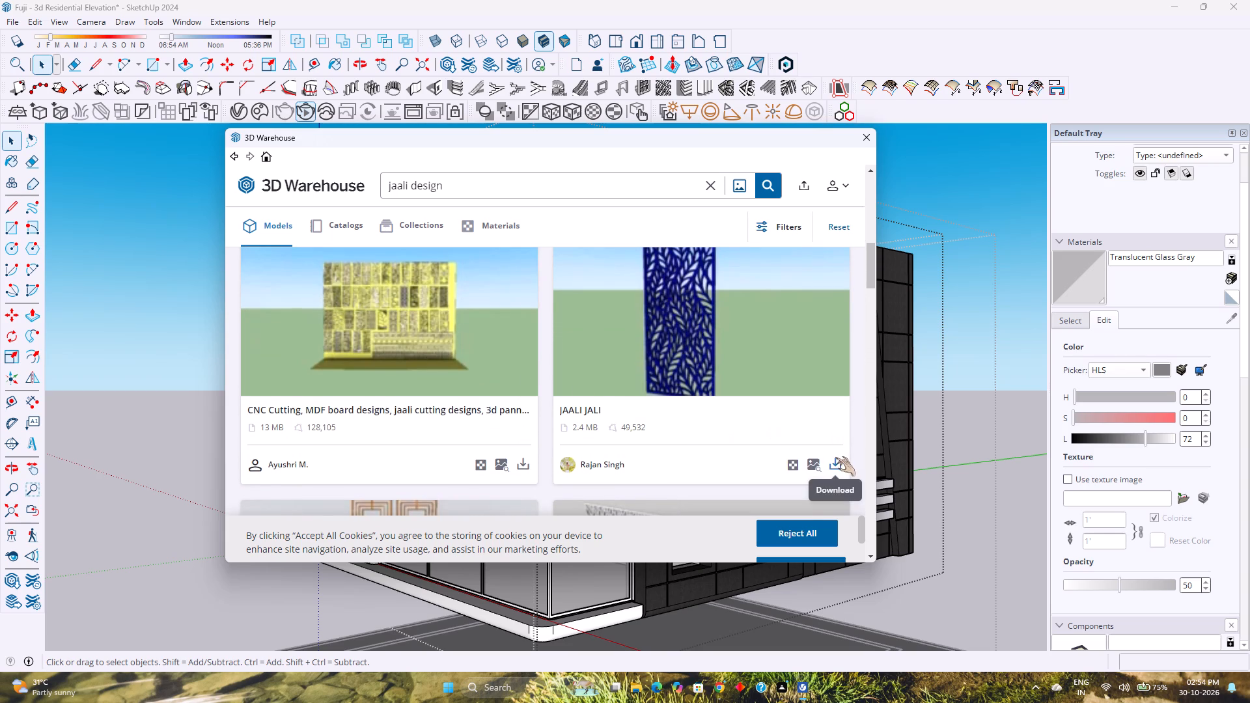
Load the JAALI JALI leaf-pattern panel into the model and place it upright at the corner end of the roof canopy.
left_click(835, 457)
left_click(510, 363)
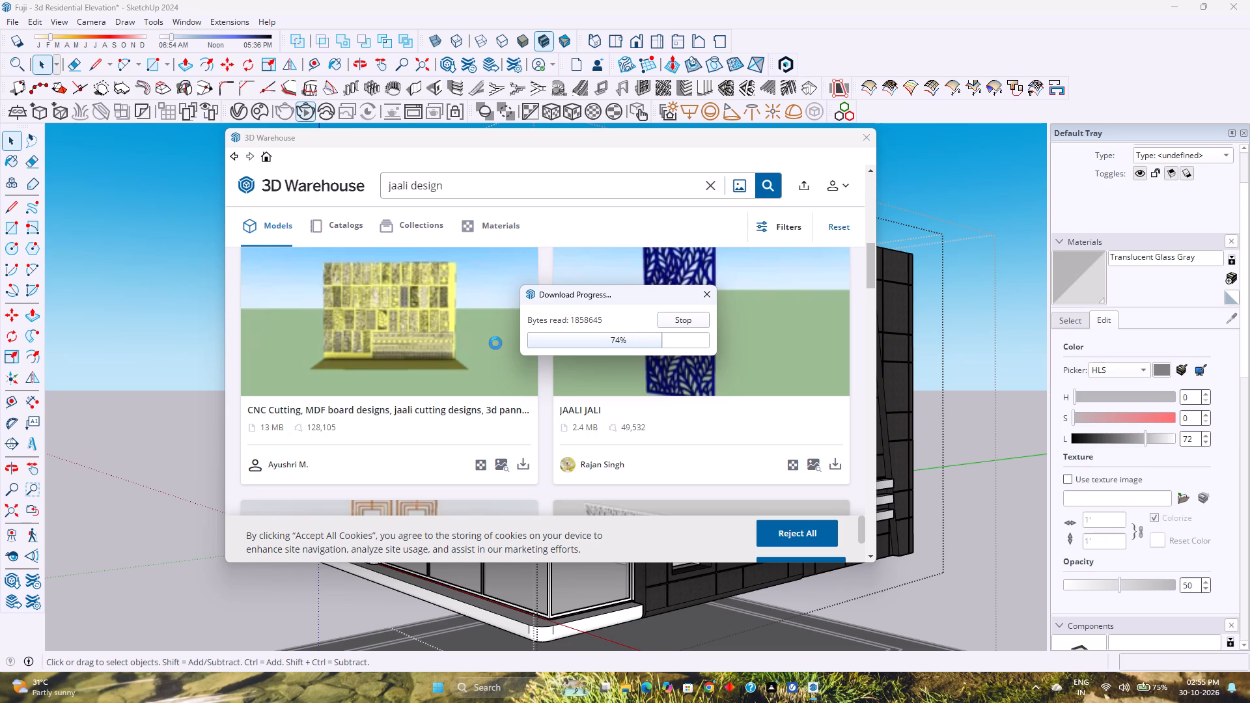
right_click(495, 343)
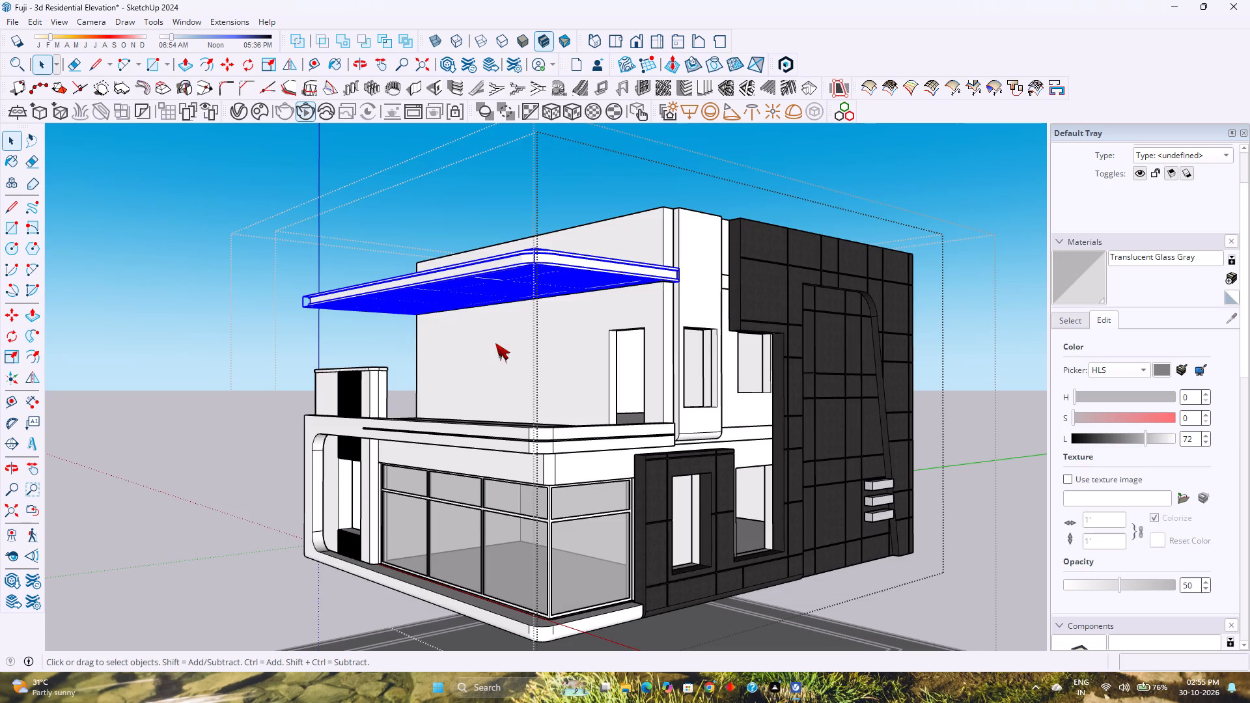
double_click(562, 278)
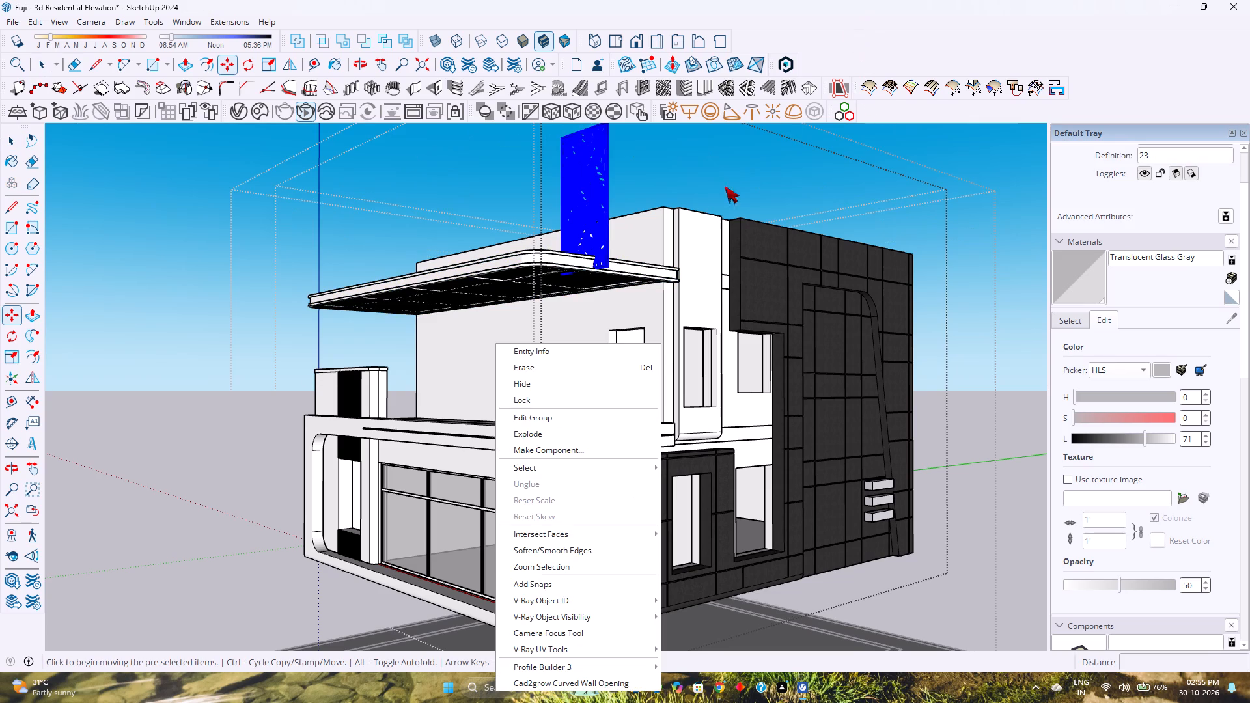
left_click(842, 219)
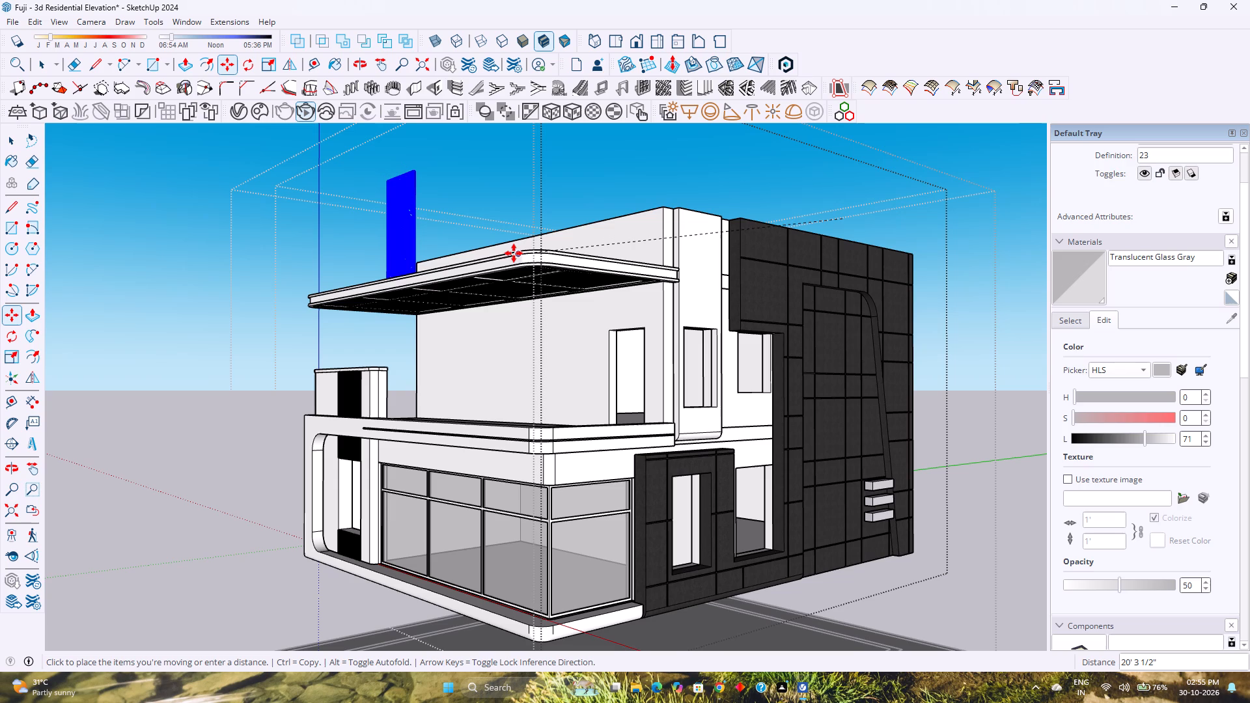
key("Escape")
Rotate the jaali panel 90° about the vertical axis at its bottom corner, so it runs parallel to the green axis.
scroll(597, 285, "up", 1)
middle_click_drag(597, 285, 702, 385)
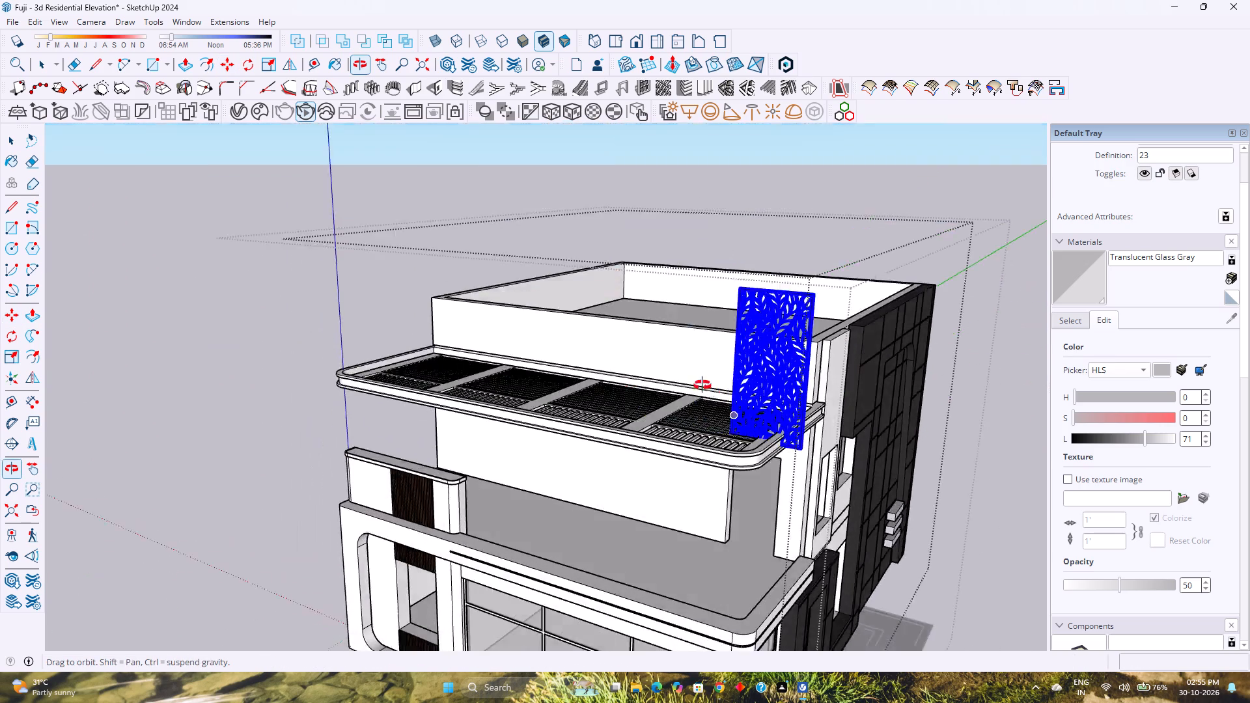
middle_click_drag(702, 385, 755, 404)
scroll(842, 408, "up", 3)
middle_click_drag(783, 432, 743, 366, "shift")
middle_click_drag(799, 405, 770, 405)
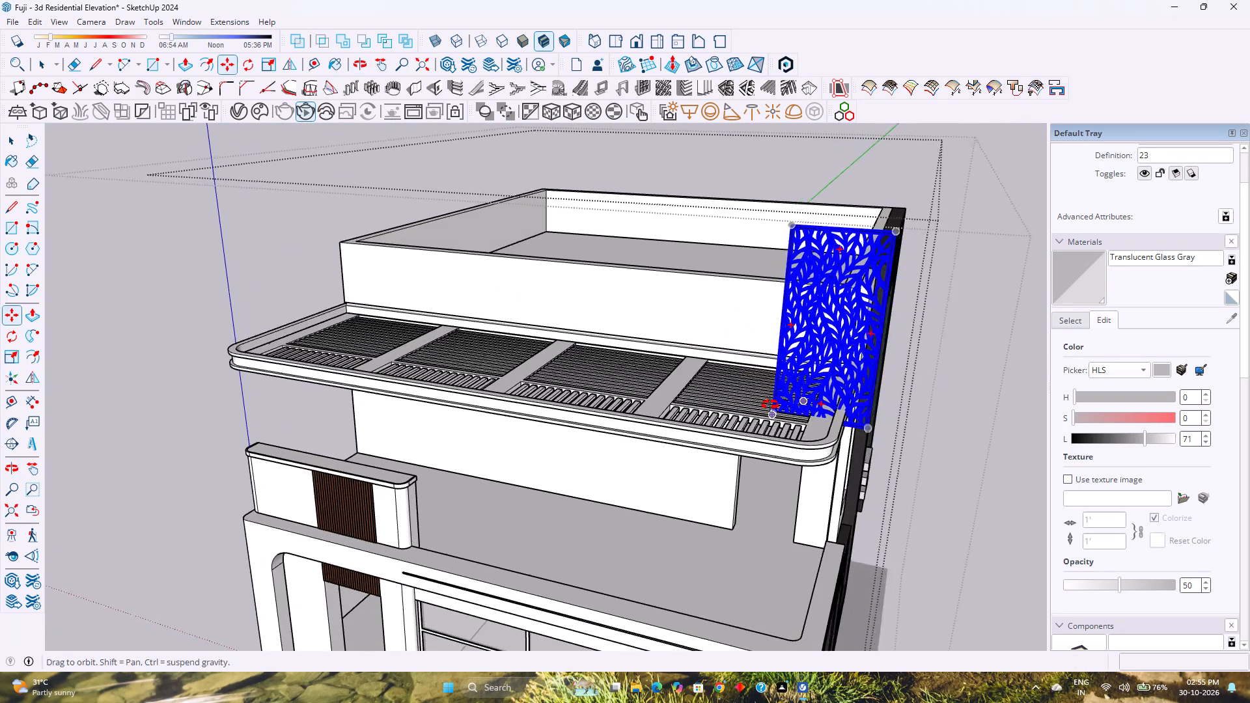
middle_click_drag(770, 405, 464, 396)
scroll(464, 393, "down", 2)
middle_click_drag(464, 395, 637, 405)
middle_click(637, 404)
middle_click_drag(635, 404, 517, 367, "shift")
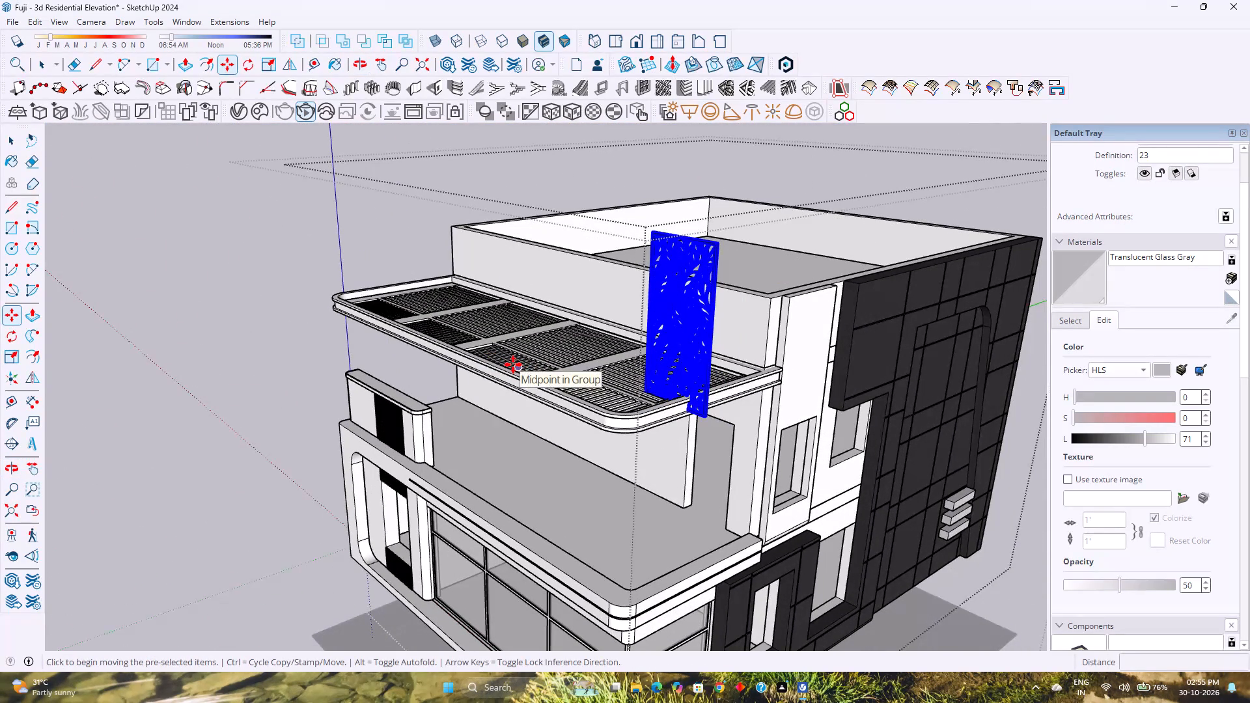
scroll(513, 362, "down", 3)
middle_click_drag(565, 376, 424, 324)
middle_click(424, 324)
middle_click(424, 324)
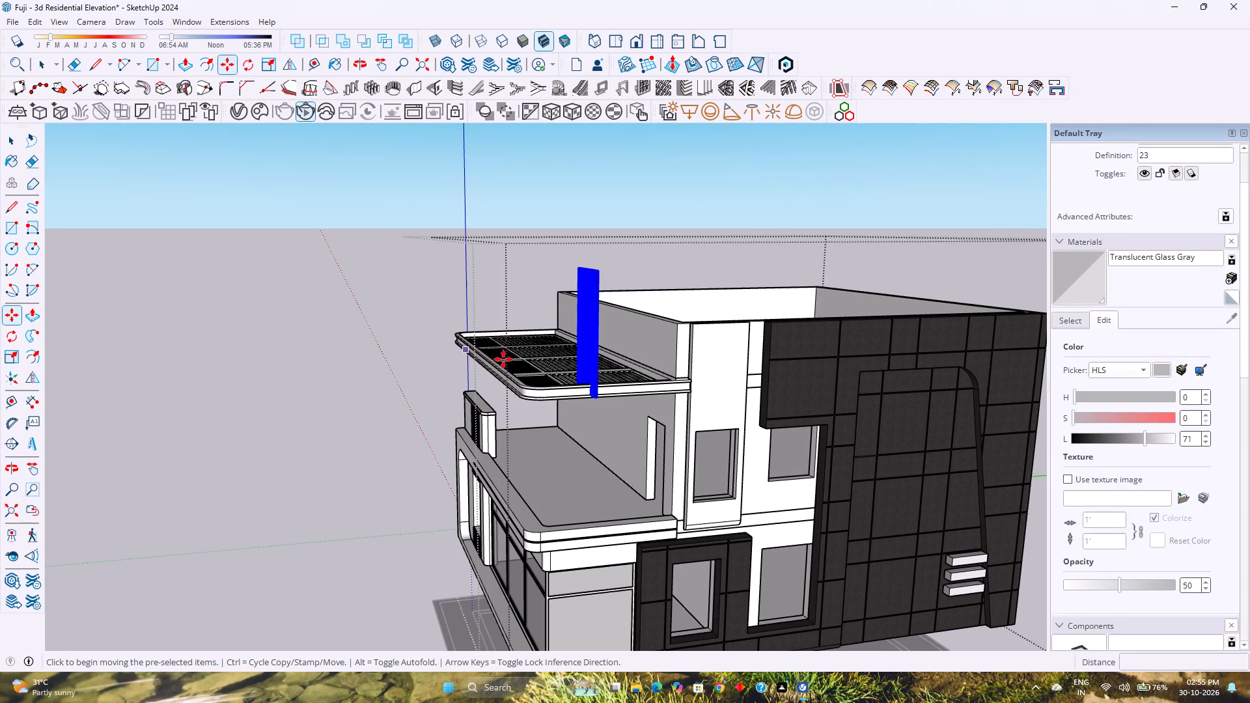
middle_click_drag(552, 435, 469, 405)
middle_click(470, 405)
middle_click_drag(475, 401, 480, 409)
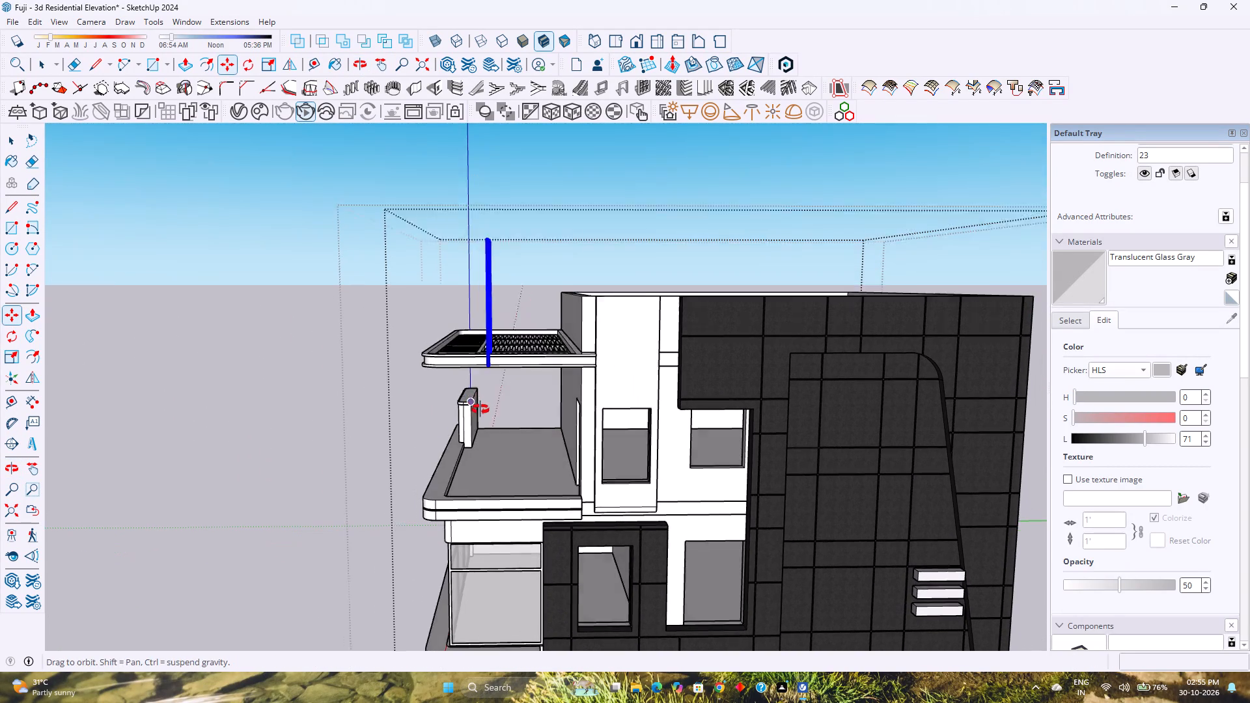
middle_click_drag(480, 409, 484, 427)
middle_click(484, 427)
left_click(245, 64)
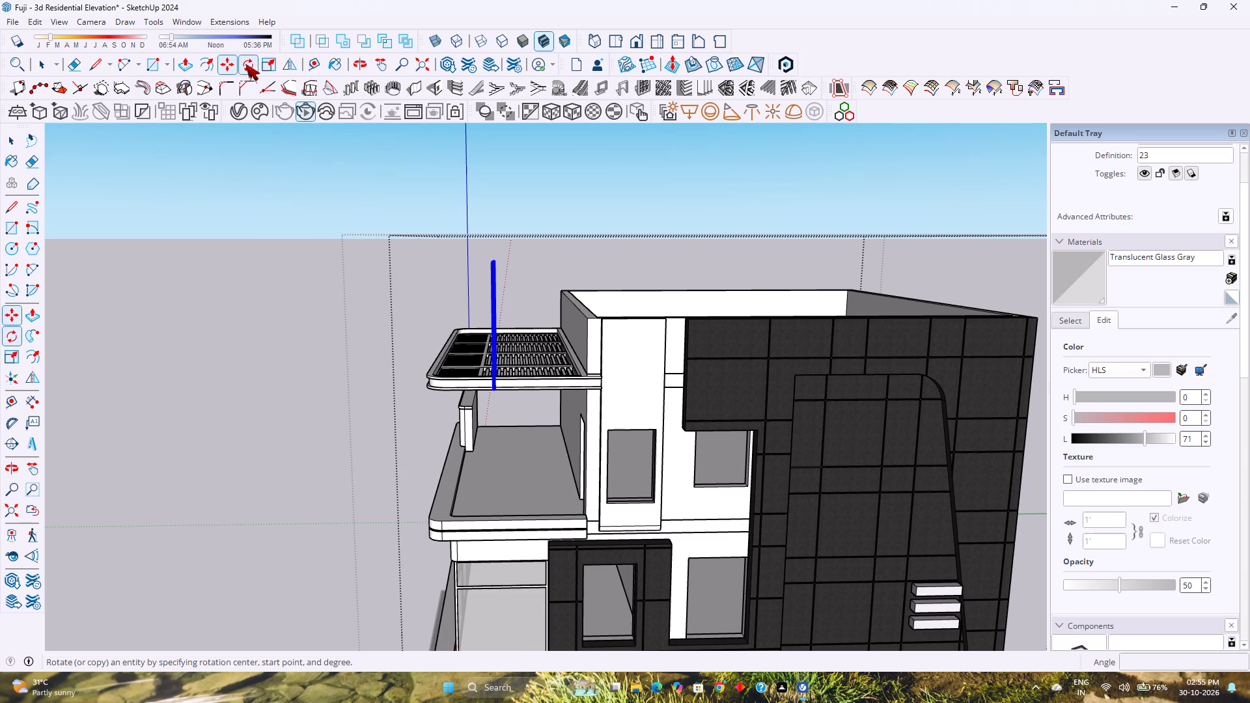
key("Up")
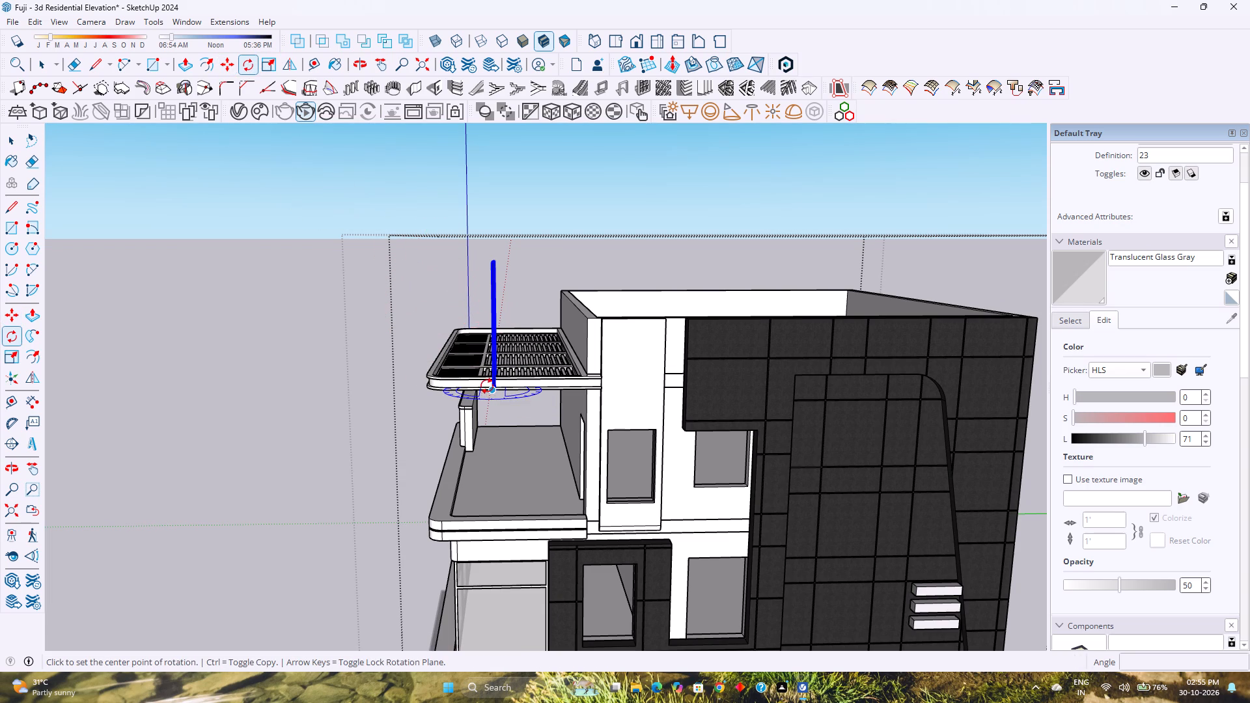
scroll(487, 386, "up", 3)
left_click(487, 386)
middle_click_drag(461, 350, 605, 442)
middle_click(605, 442)
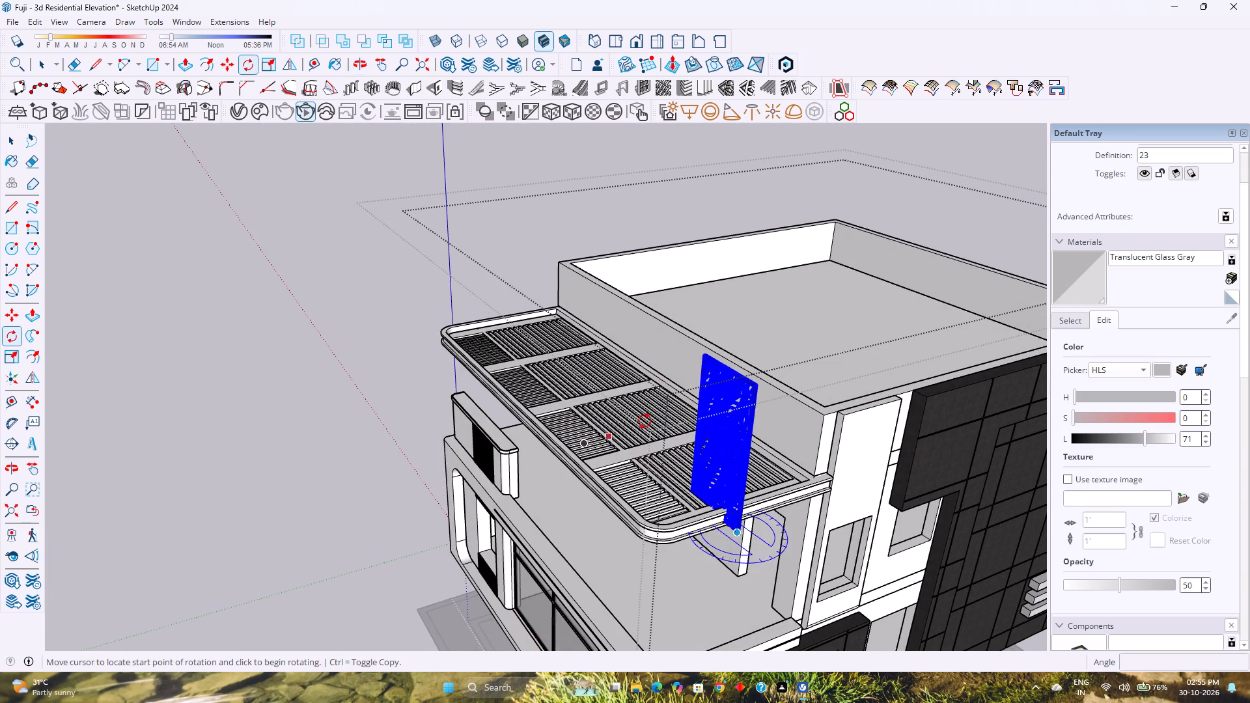
left_click(697, 354)
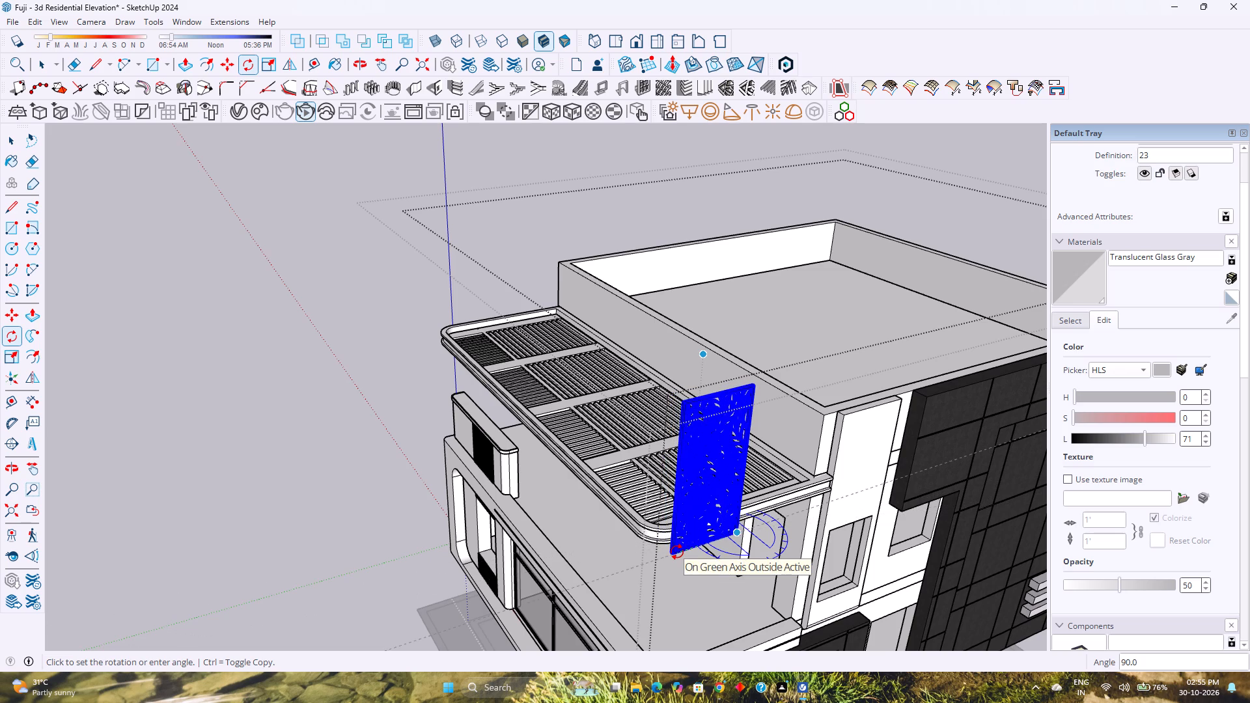
key("Left")
left_click(650, 561)
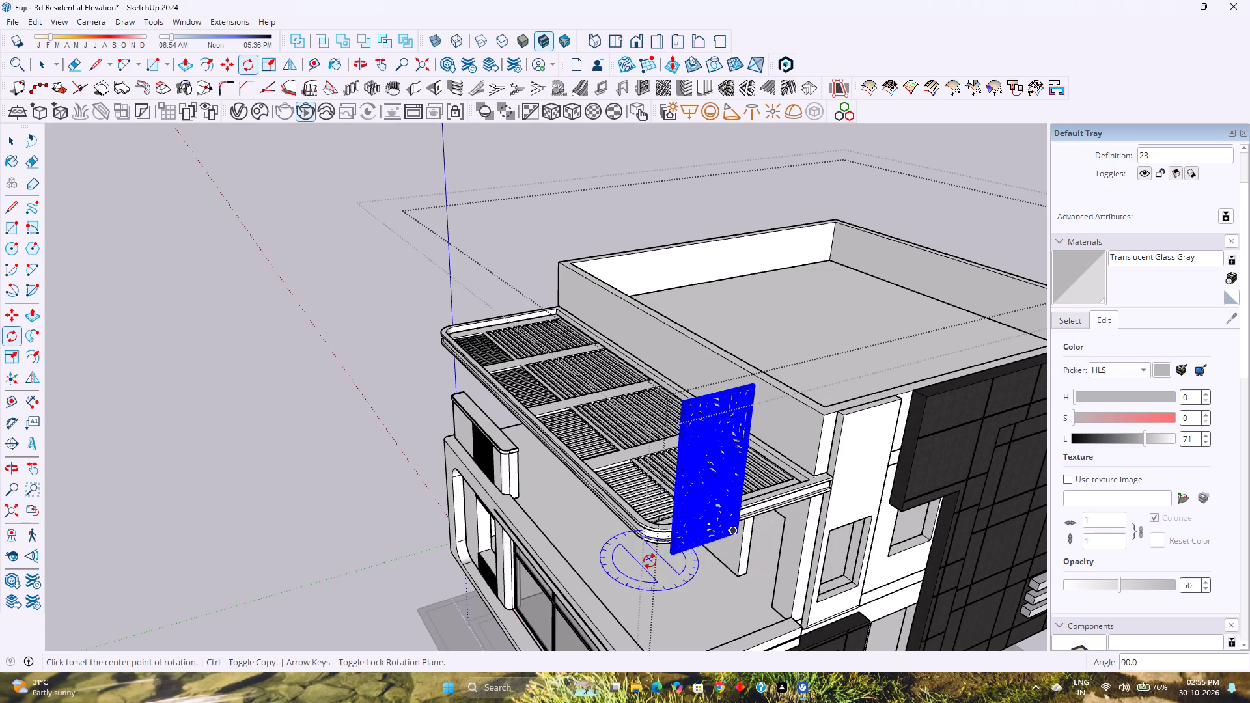
Move the jaali panel by its bottom corner down from the canopy onto the terrace's side parapet, close to the white front wall.
key("m")
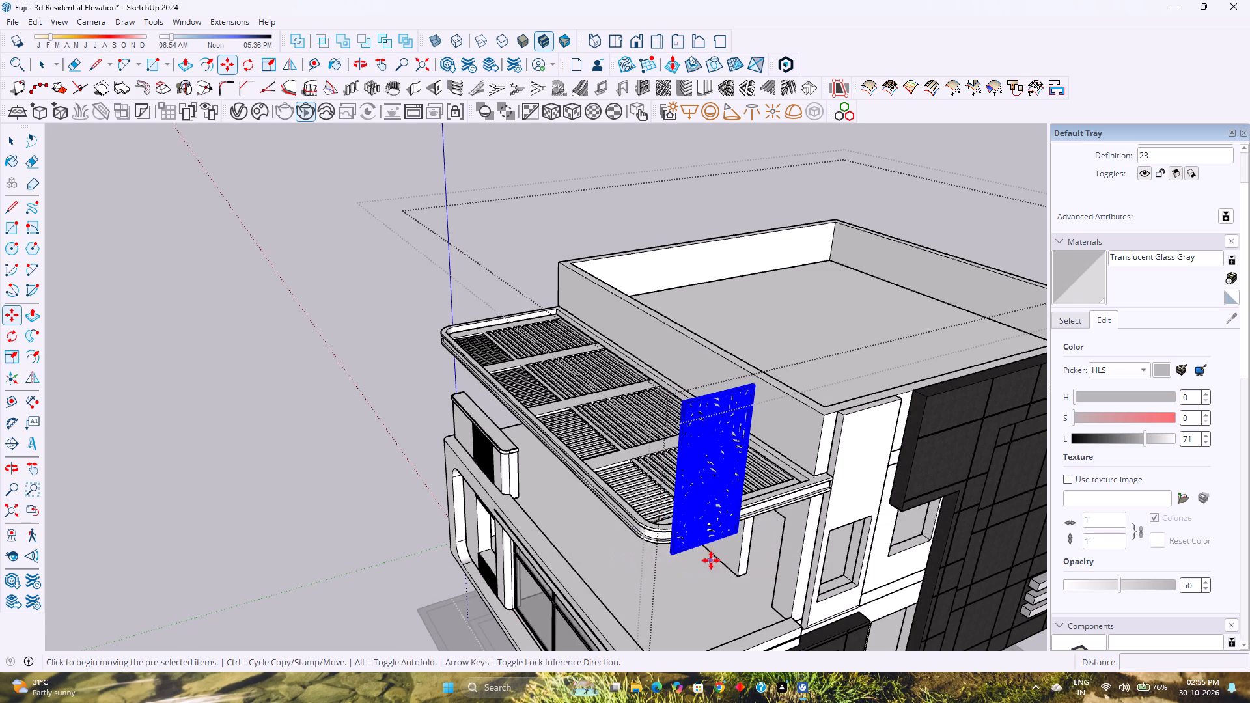
middle_click_drag(705, 561, 601, 463, "shift")
middle_click(601, 463)
scroll(602, 482, "up", 1)
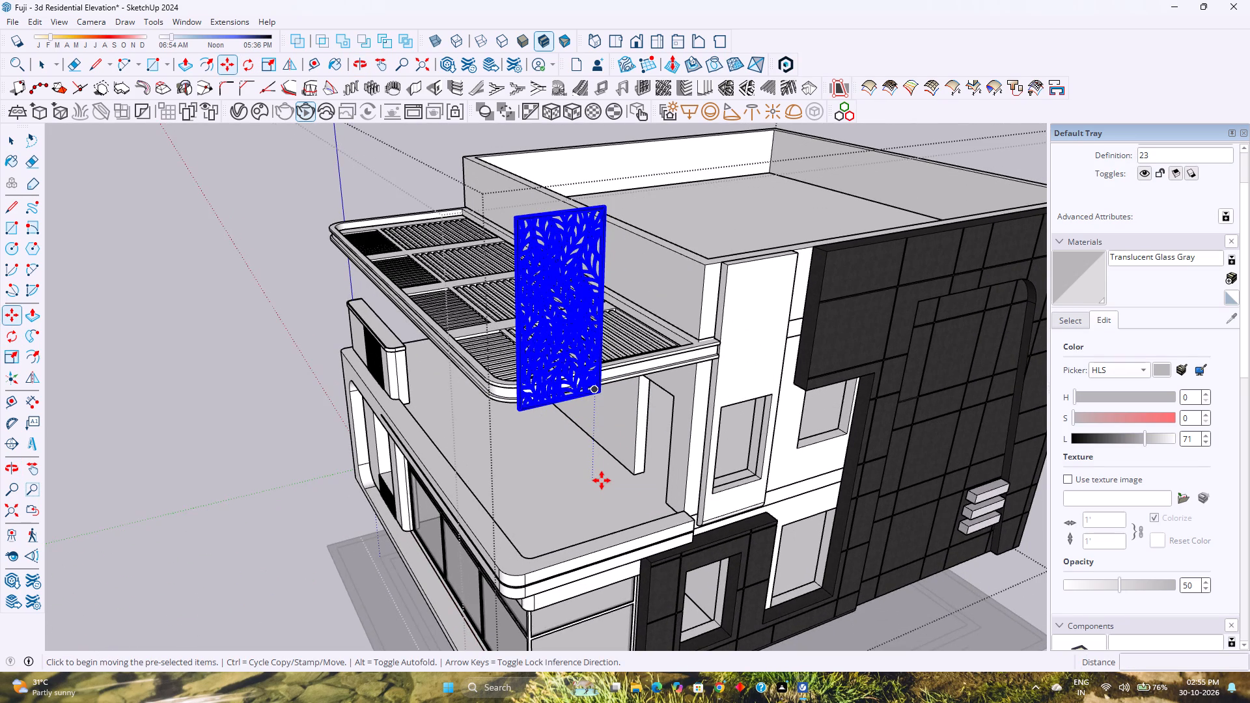
scroll(660, 449, "up", 1)
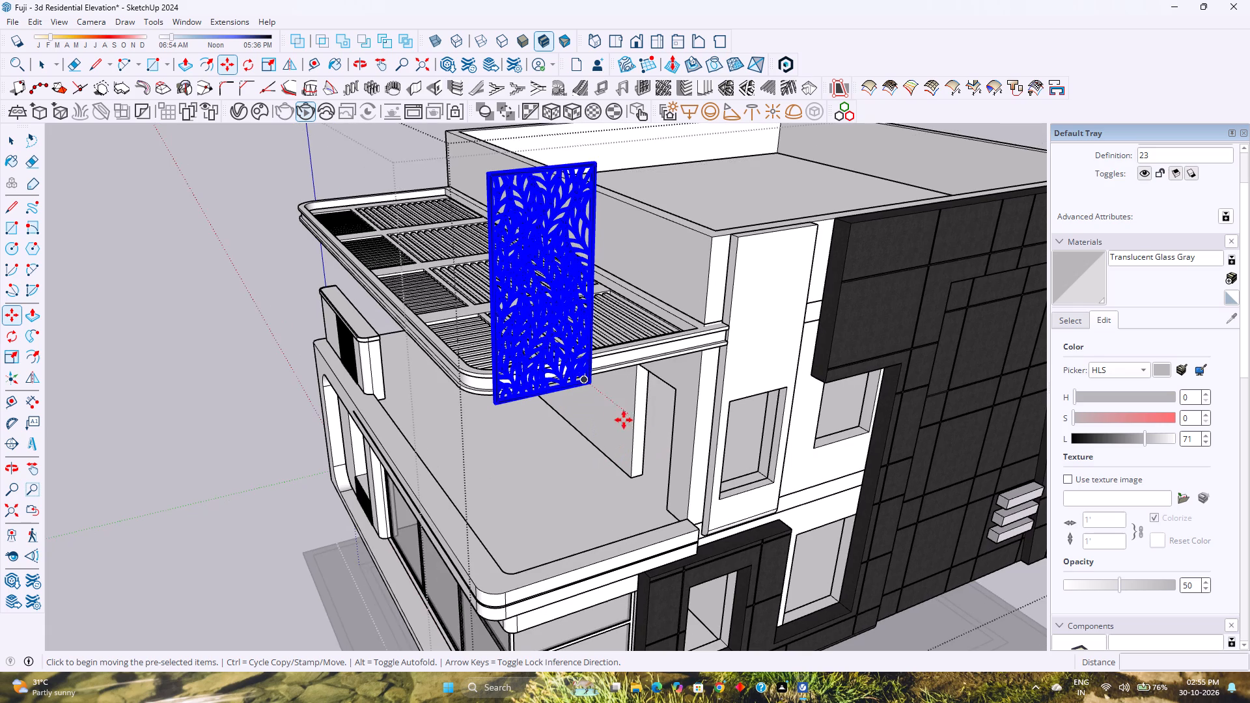
scroll(580, 380, "up", 6)
left_click(577, 372)
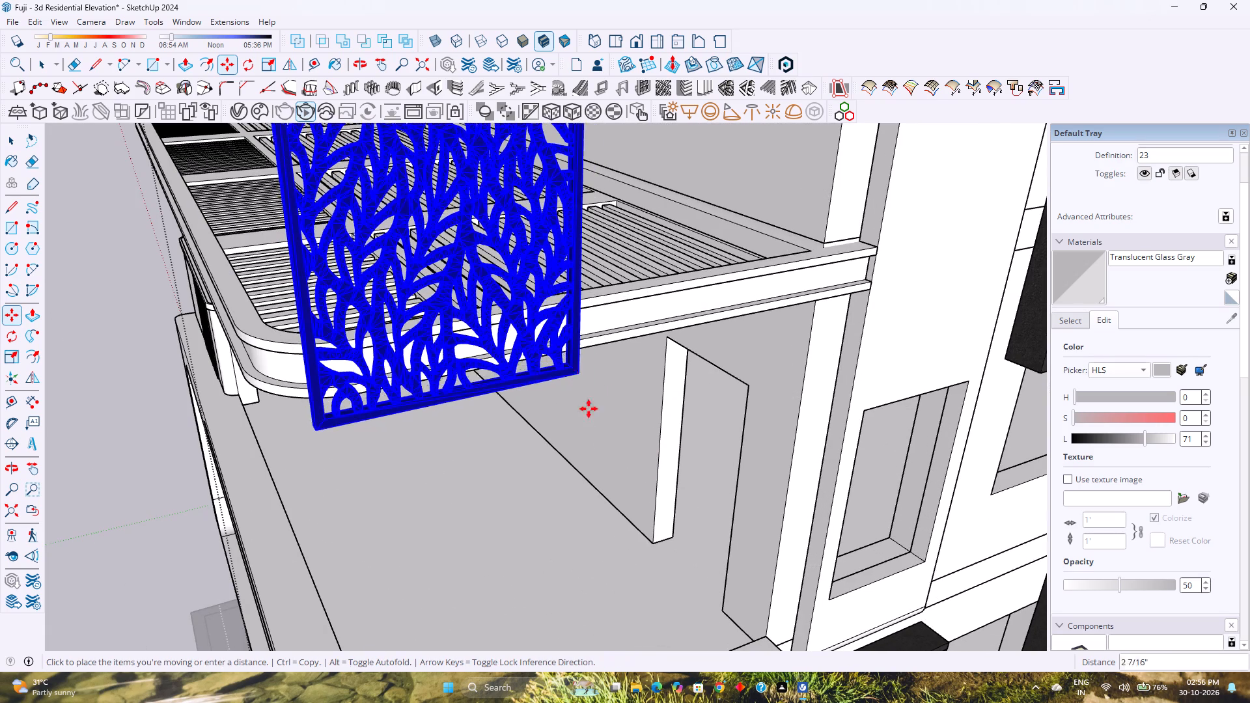
middle_click_drag(660, 546, 581, 471, "shift")
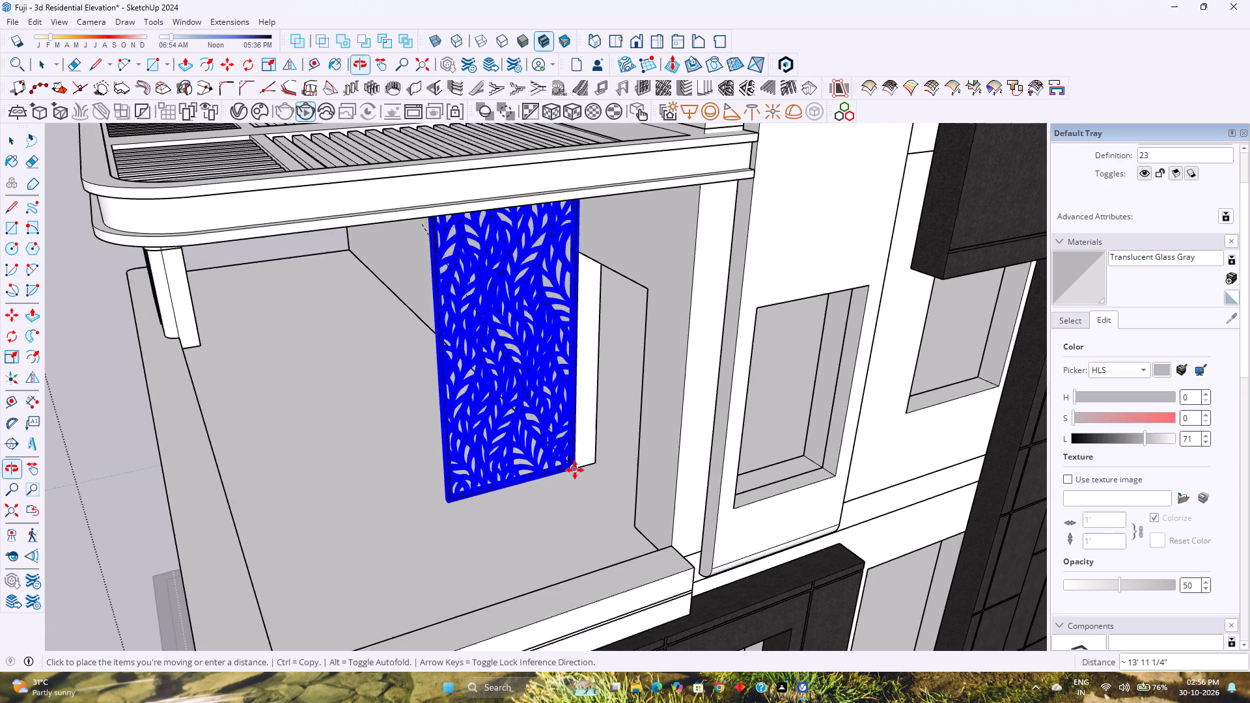
middle_click_drag(575, 470, 632, 454)
middle_click(632, 454)
middle_click_drag(632, 463, 652, 472)
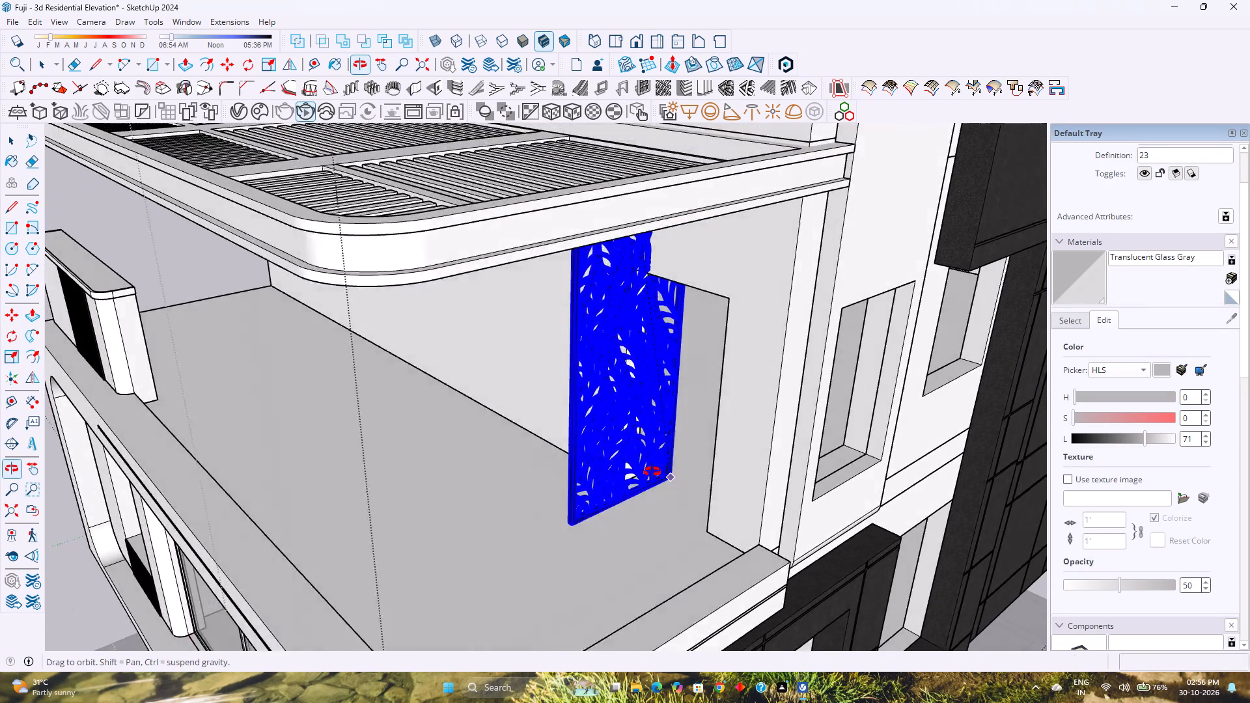
middle_click_drag(652, 472, 667, 475)
middle_click(667, 475)
scroll(746, 532, "up", 2)
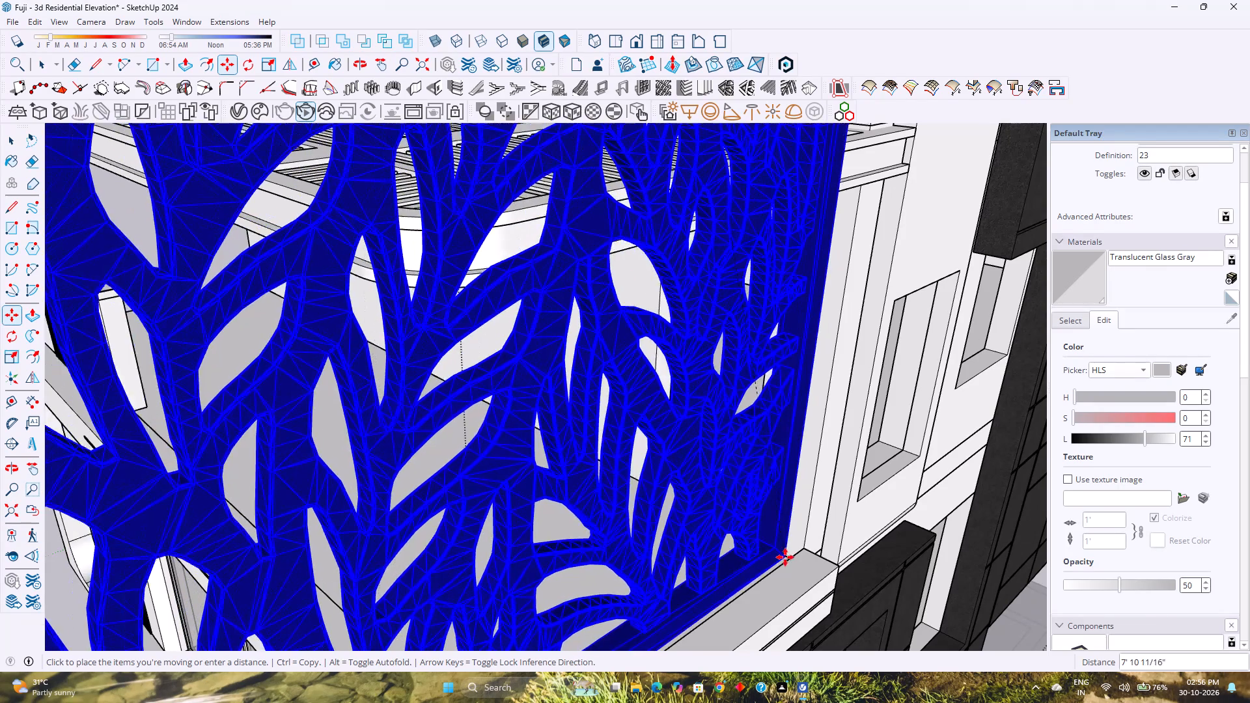
scroll(764, 548, "up", 3)
middle_click_drag(766, 542, 564, 442)
scroll(604, 462, "up", 3)
middle_click_drag(604, 459, 418, 344, "shift")
middle_click(415, 342, "shift")
scroll(411, 338, "down", 8)
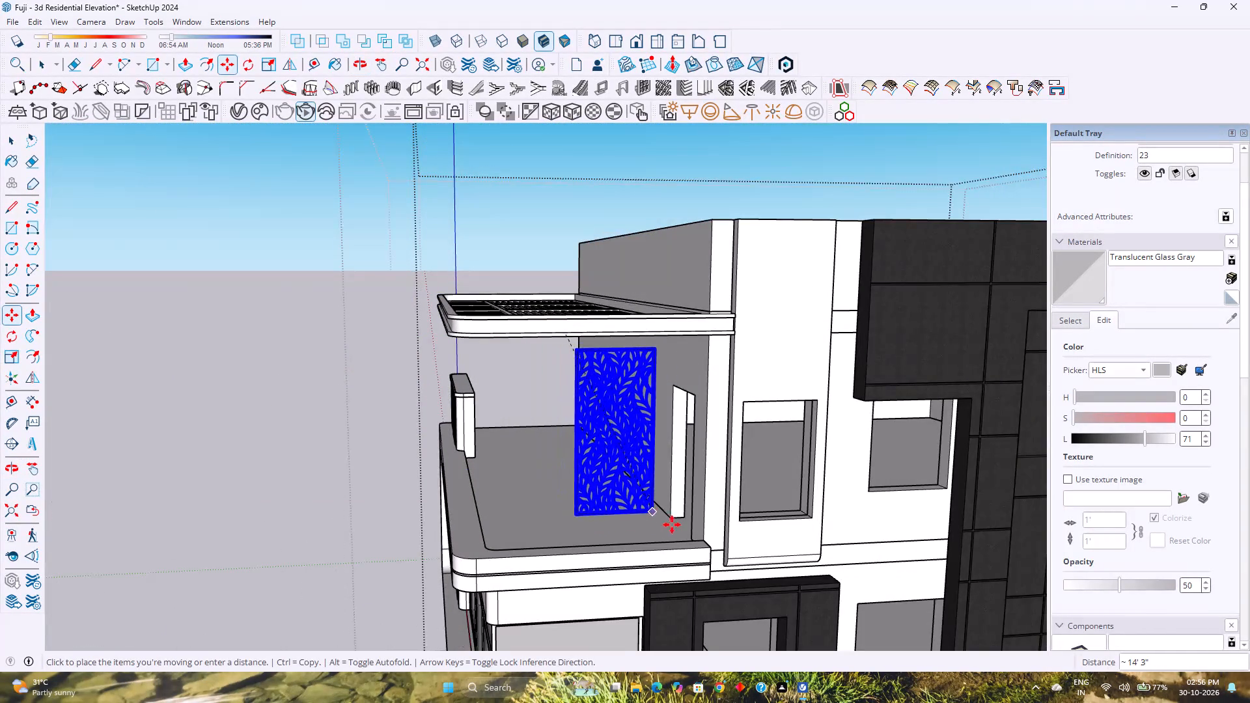
scroll(672, 525, "up", 5)
middle_click_drag(675, 527, 757, 555)
middle_click(757, 555)
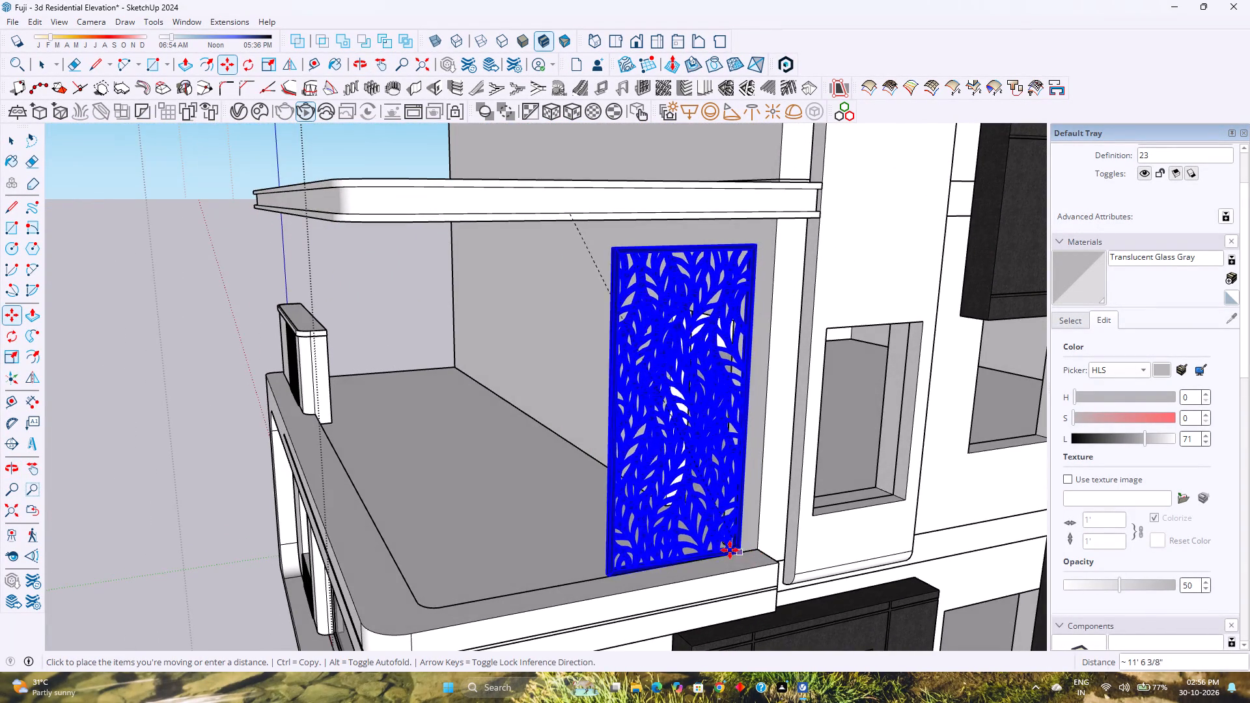
middle_click_drag(729, 549, 937, 540)
middle_click(937, 540)
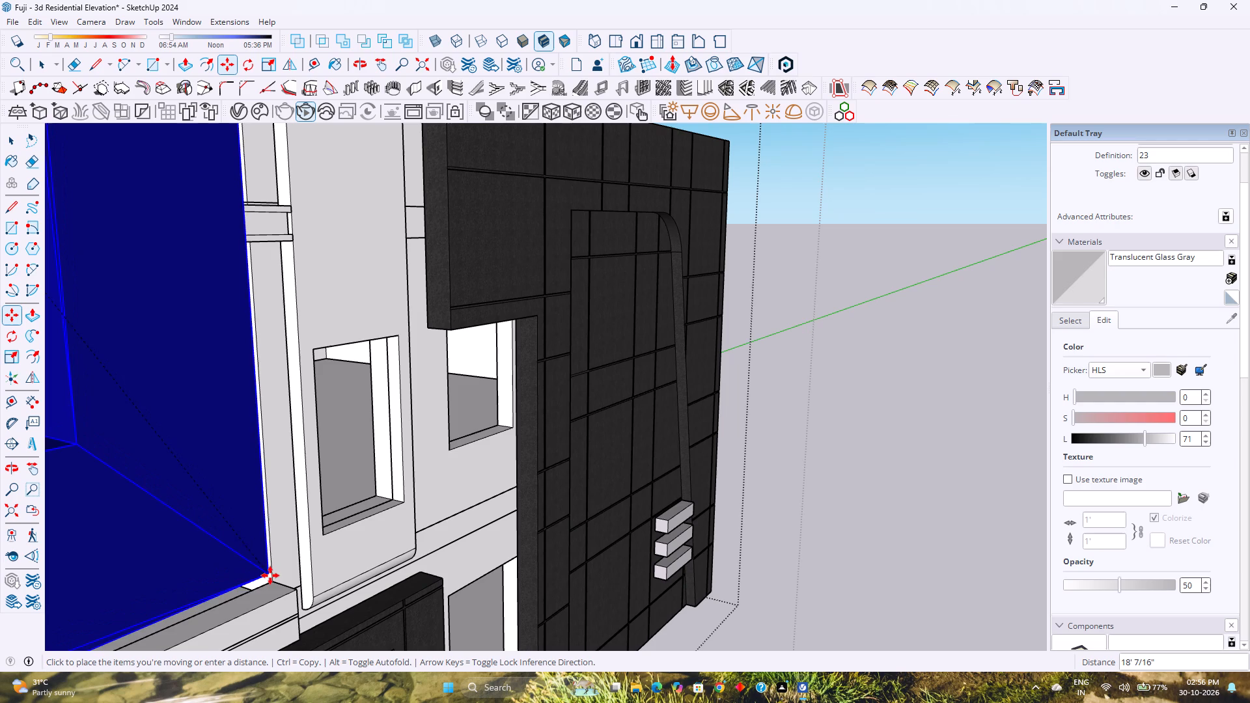
middle_click_drag(264, 569, 0, 459)
middle_click(0, 459)
scroll(10, 447, "down", 7)
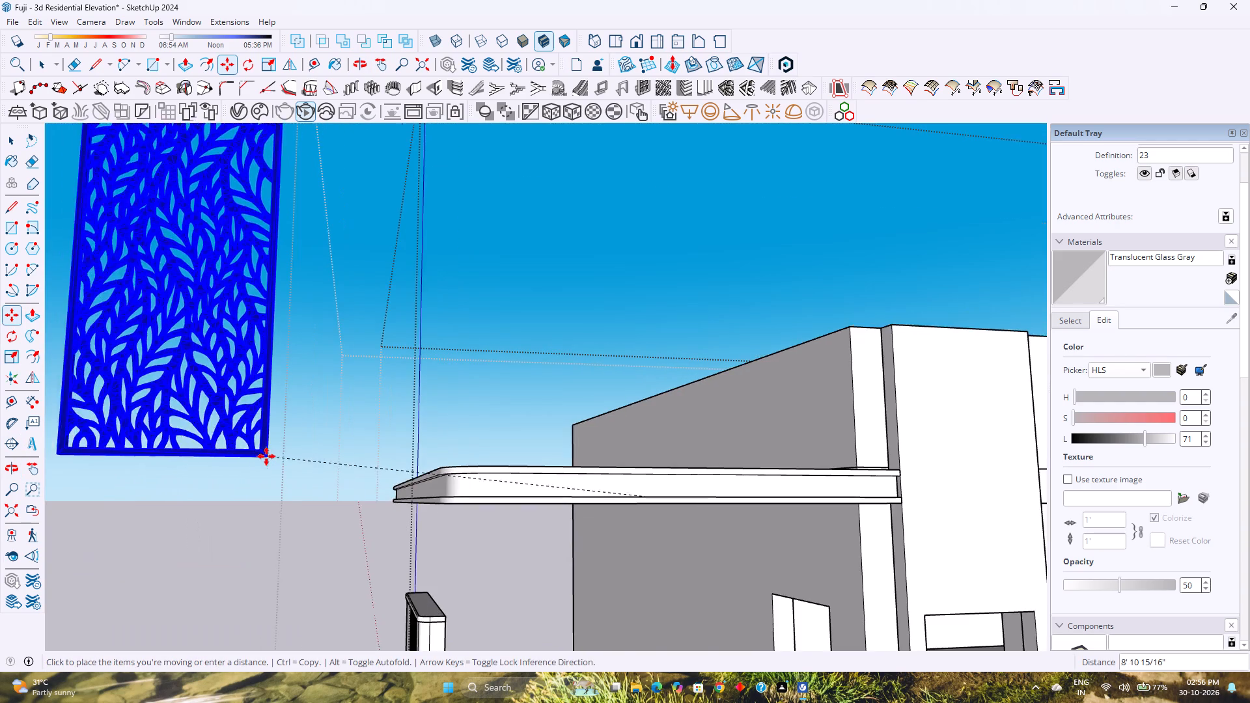
scroll(266, 456, "down", 6)
middle_click_drag(279, 456, 141, 368, "shift")
middle_click(141, 368, "shift")
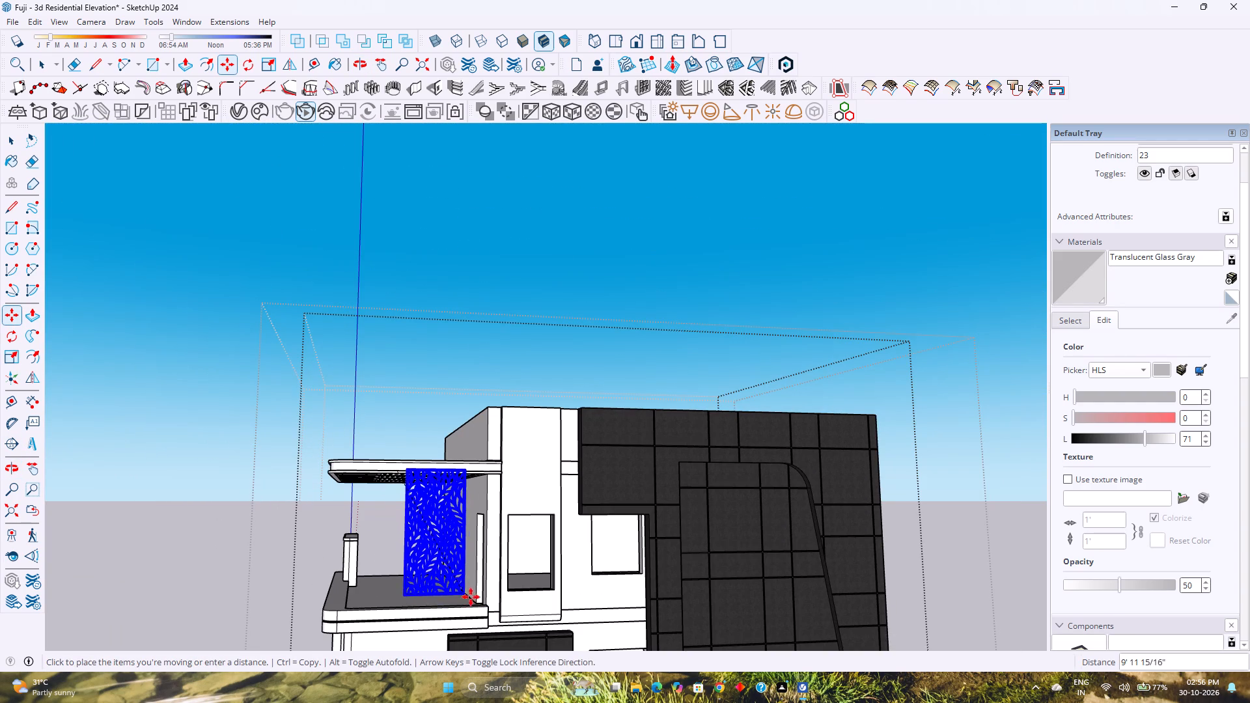
scroll(475, 600, "up", 13)
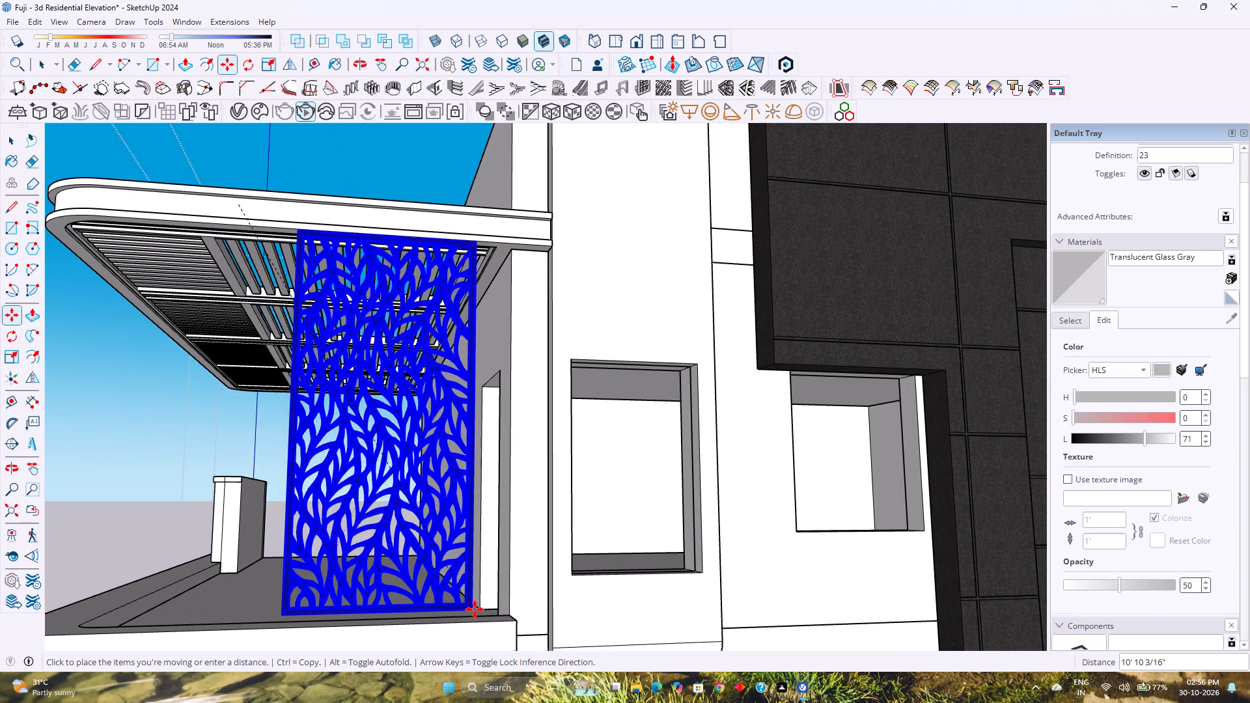
scroll(455, 597, "up", 3)
middle_click_drag(451, 595, 692, 670)
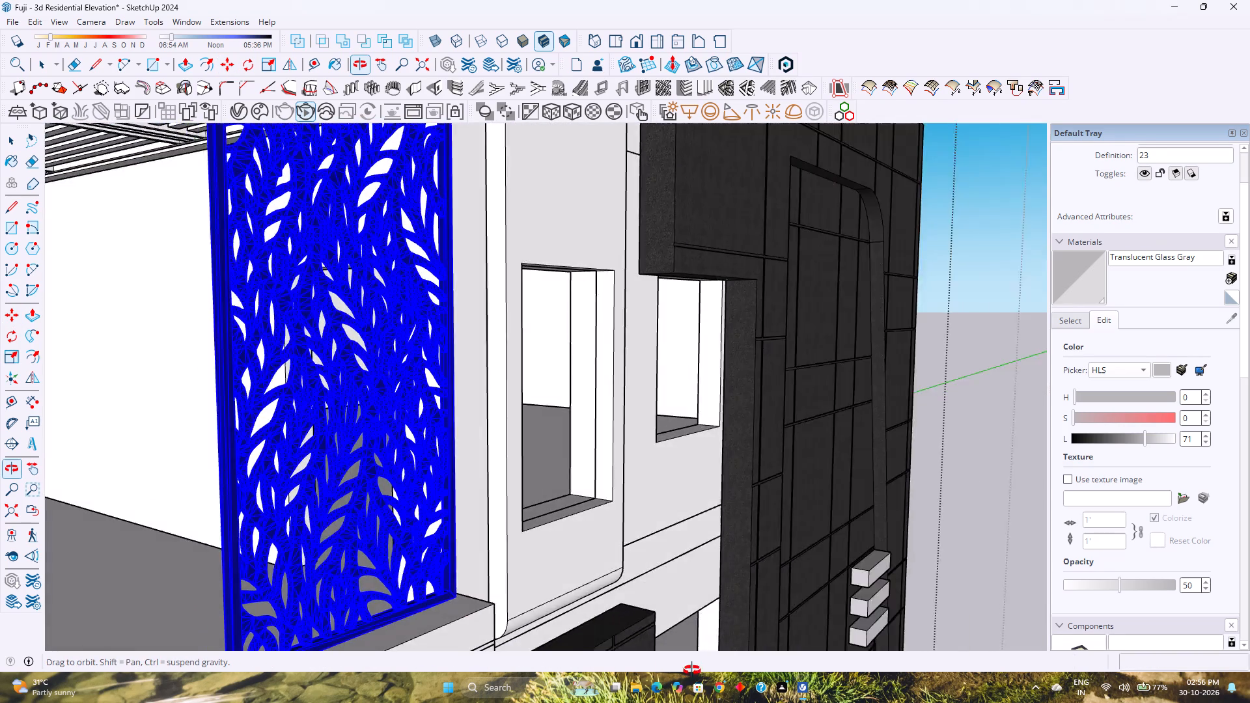
middle_click_drag(692, 670, 635, 657)
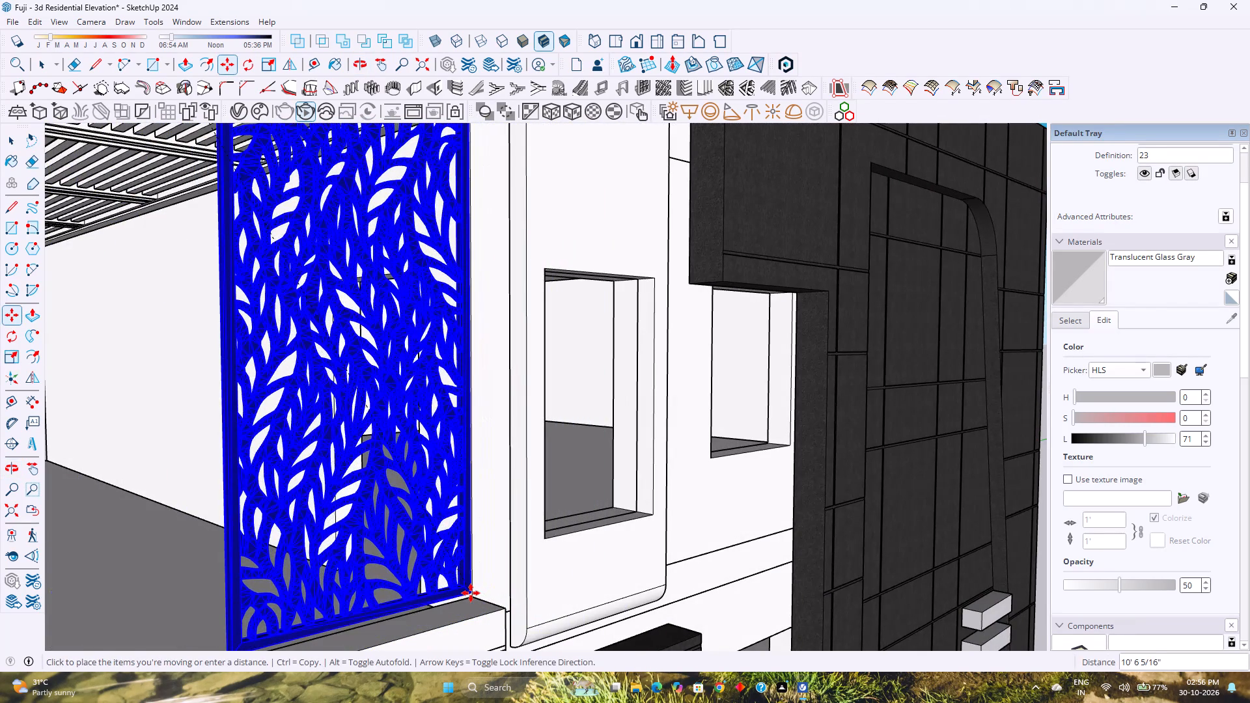
left_click(471, 593)
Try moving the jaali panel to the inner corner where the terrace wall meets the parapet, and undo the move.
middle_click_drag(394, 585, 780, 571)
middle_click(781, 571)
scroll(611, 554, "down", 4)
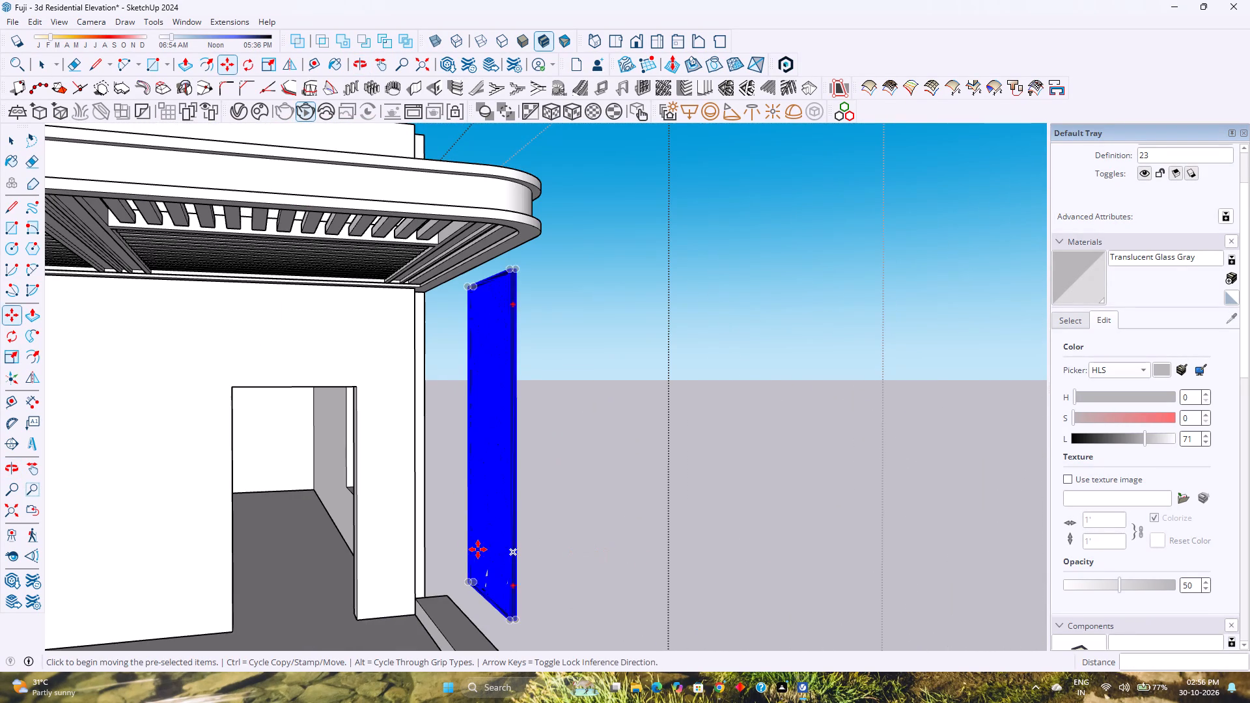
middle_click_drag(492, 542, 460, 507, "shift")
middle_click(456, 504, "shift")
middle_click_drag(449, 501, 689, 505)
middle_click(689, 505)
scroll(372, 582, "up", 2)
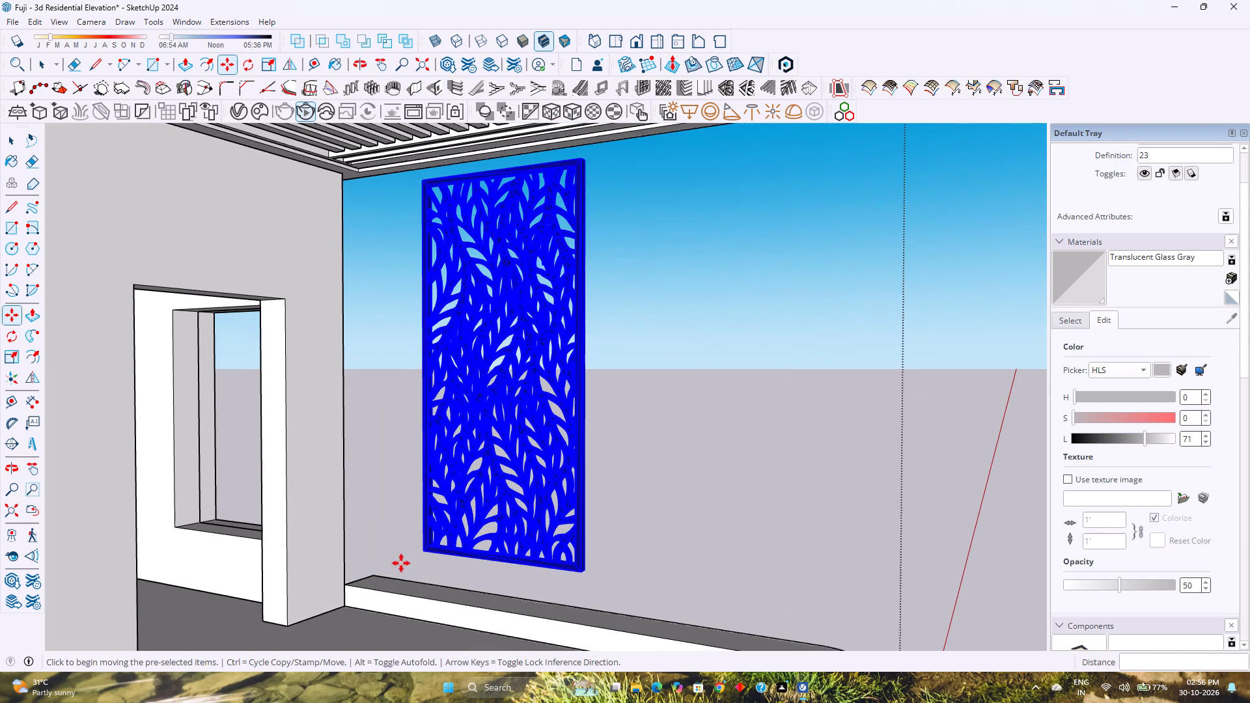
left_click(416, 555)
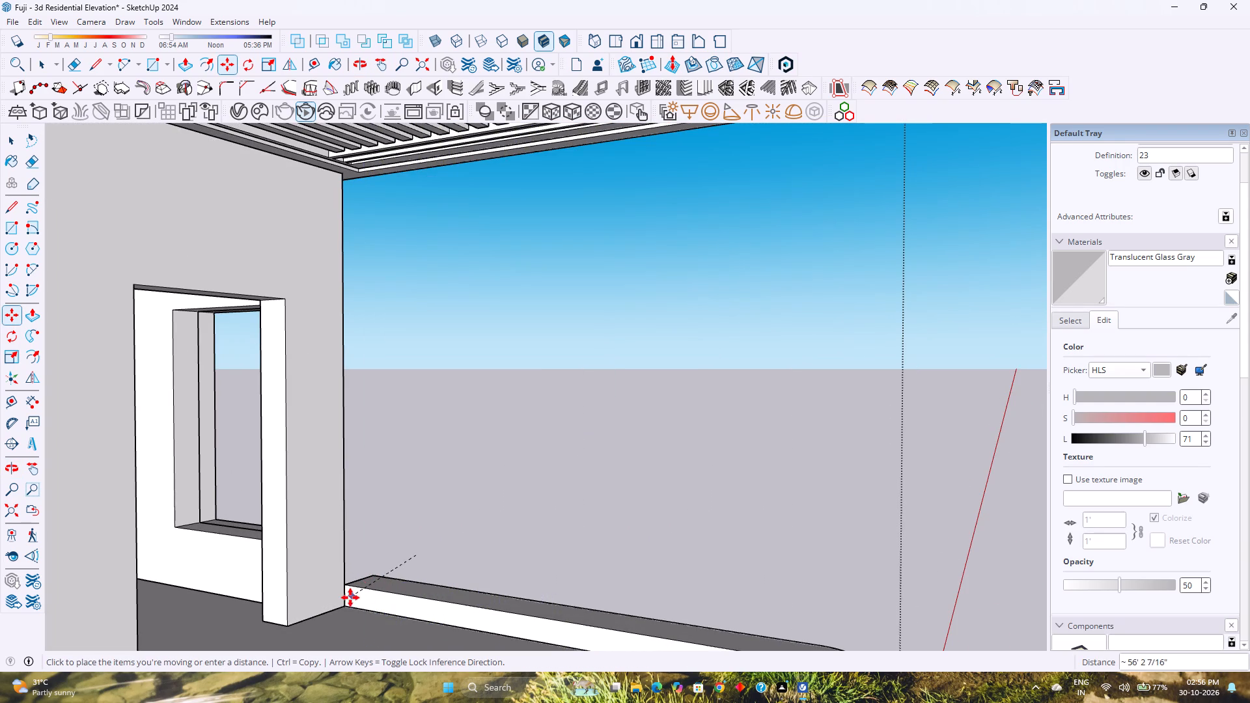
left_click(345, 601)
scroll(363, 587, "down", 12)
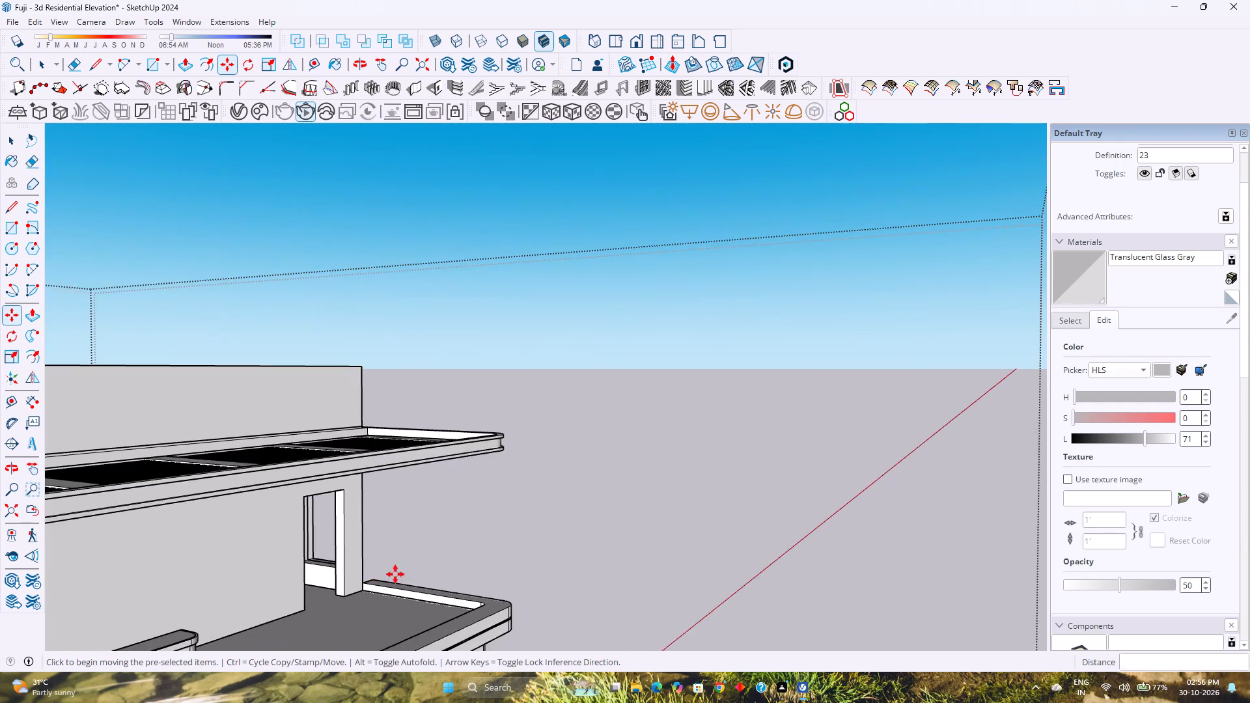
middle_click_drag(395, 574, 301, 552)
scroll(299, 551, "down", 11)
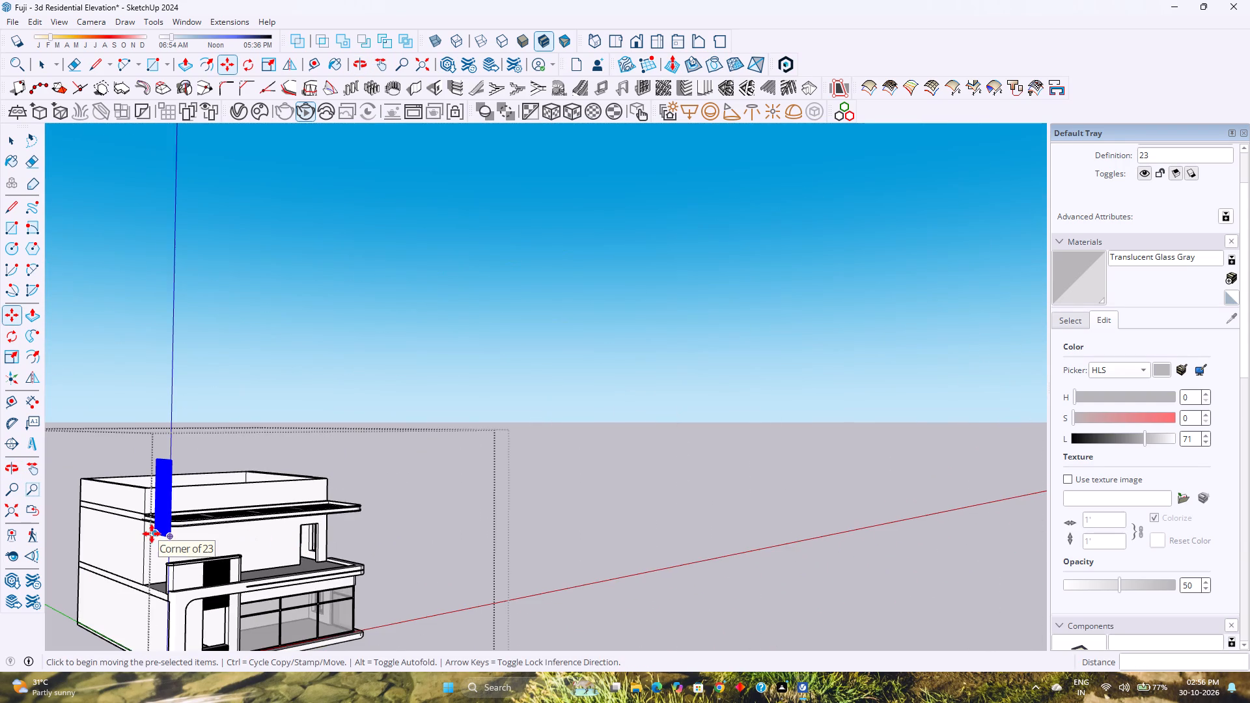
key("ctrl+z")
Open the jaali panel's nested components down to its frame and delete an edge on the bottom frame member.
scroll(314, 543, "up", 15)
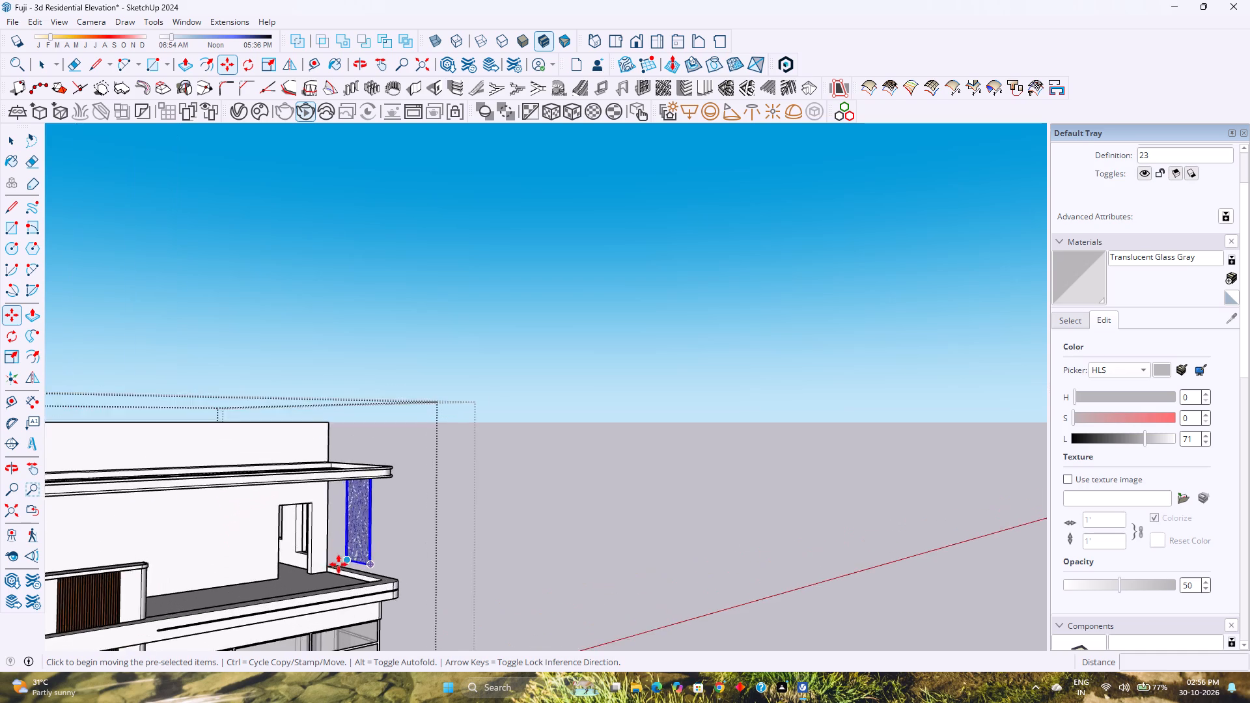
scroll(339, 564, "up", 20)
scroll(339, 564, "up", 7)
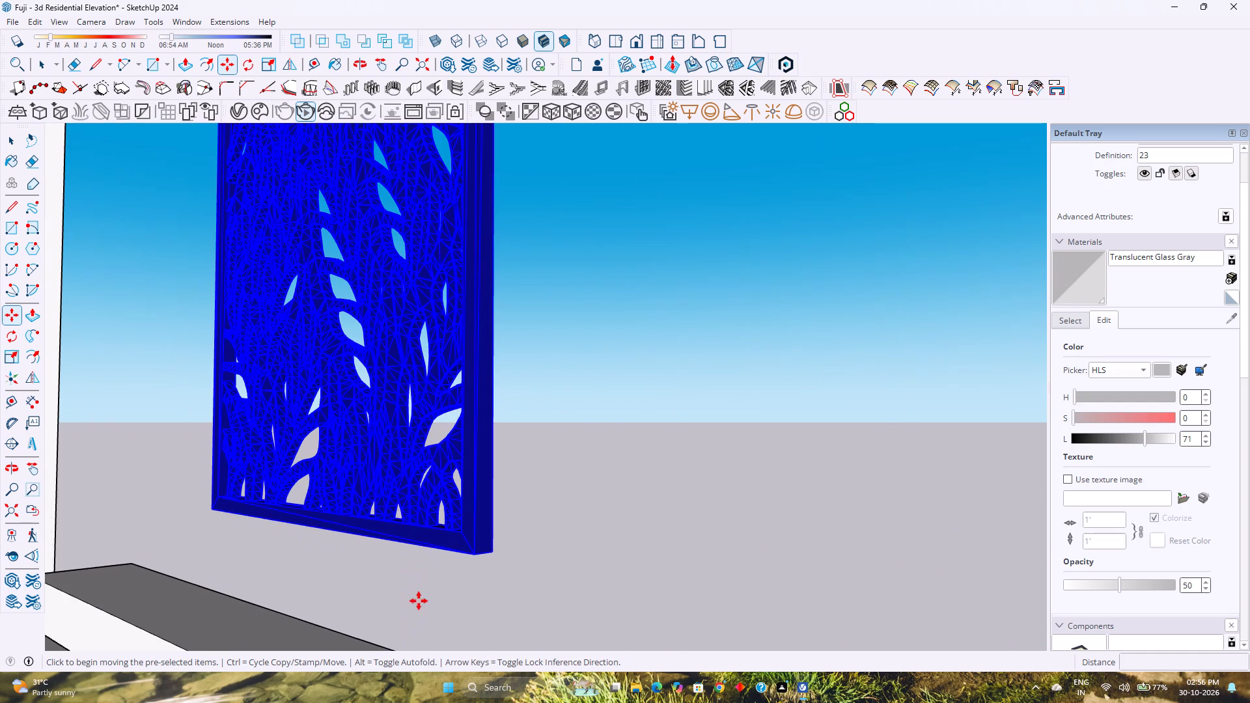
key("space")
double_click(389, 536)
scroll(389, 536, "up", 3)
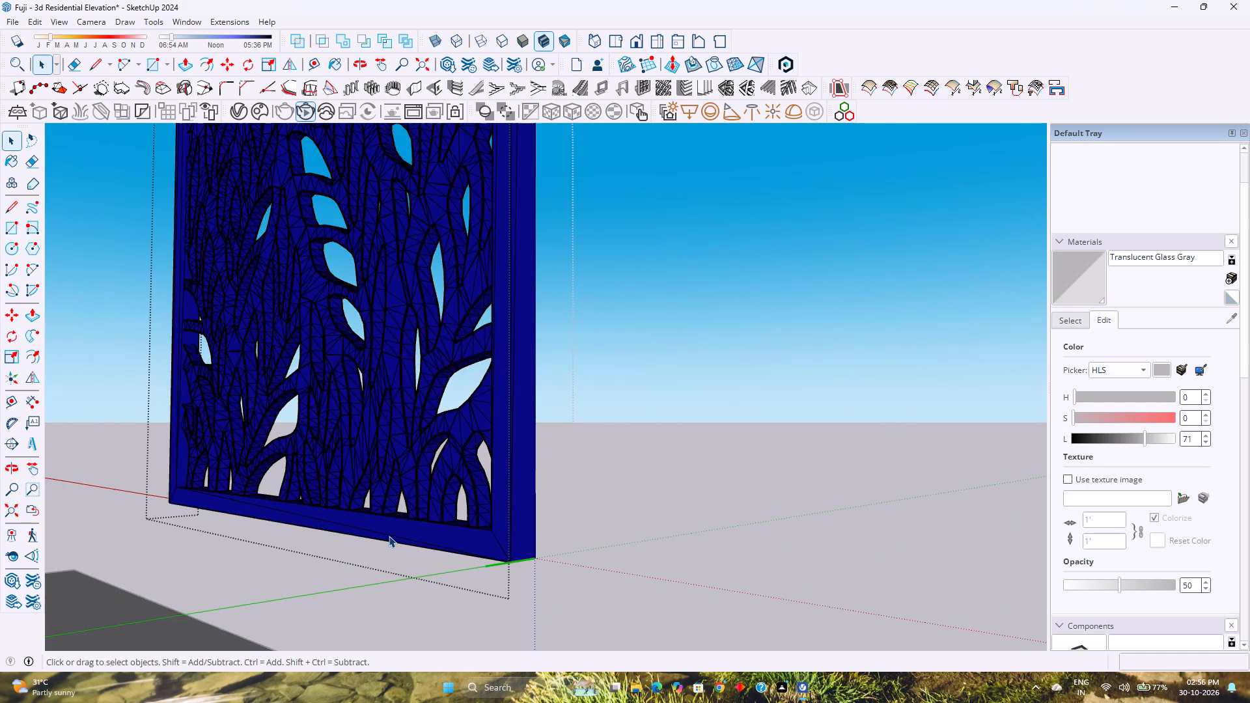
left_click(388, 536)
left_click(383, 536)
left_click(383, 536)
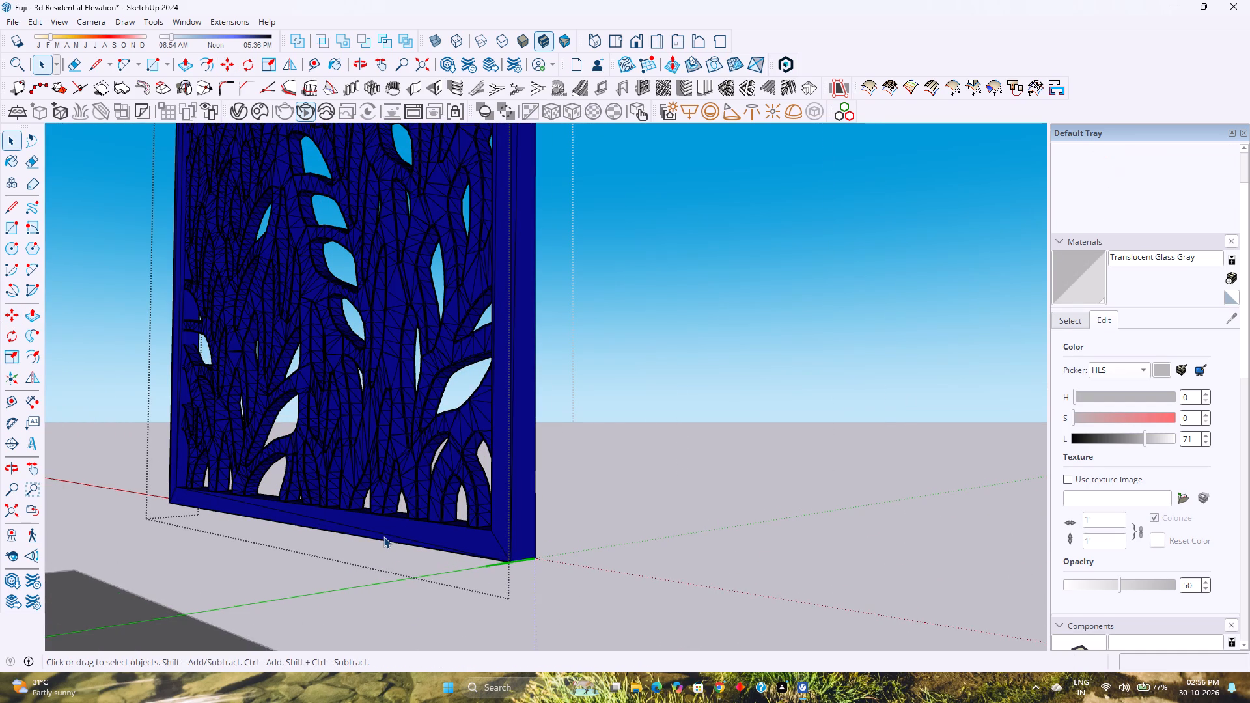
left_click(383, 536)
left_click(383, 536)
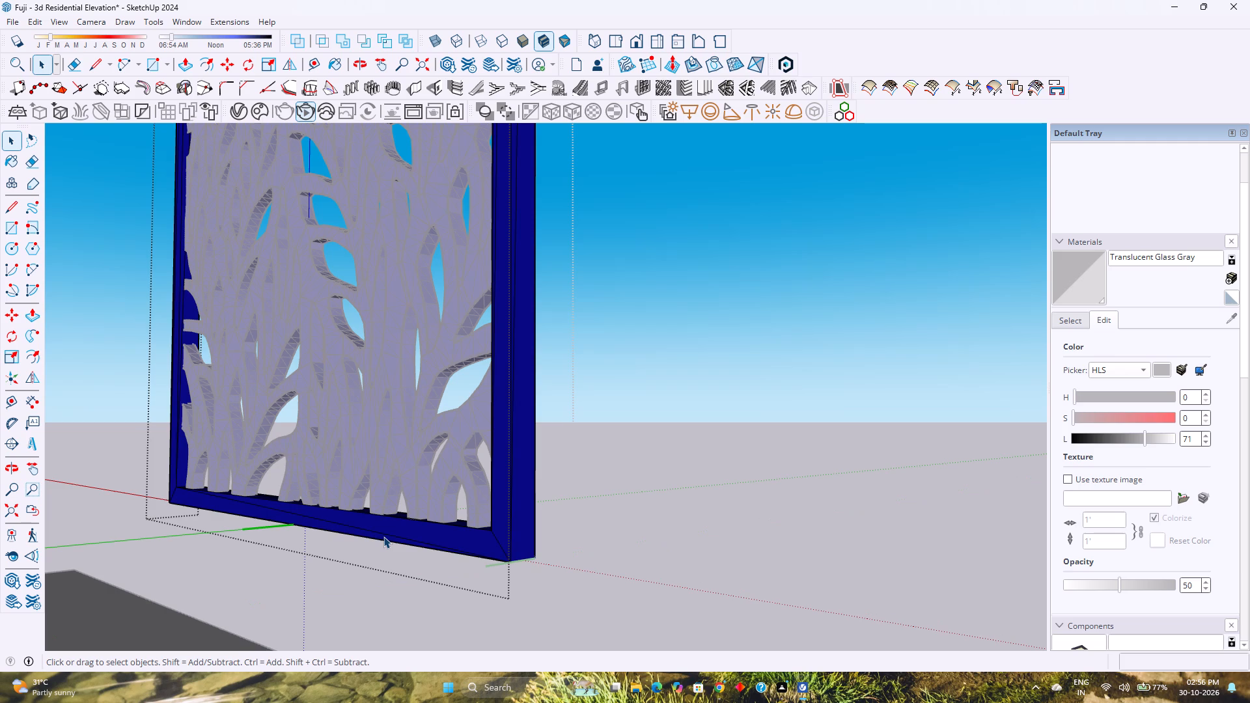
left_click(383, 535)
key("Delete")
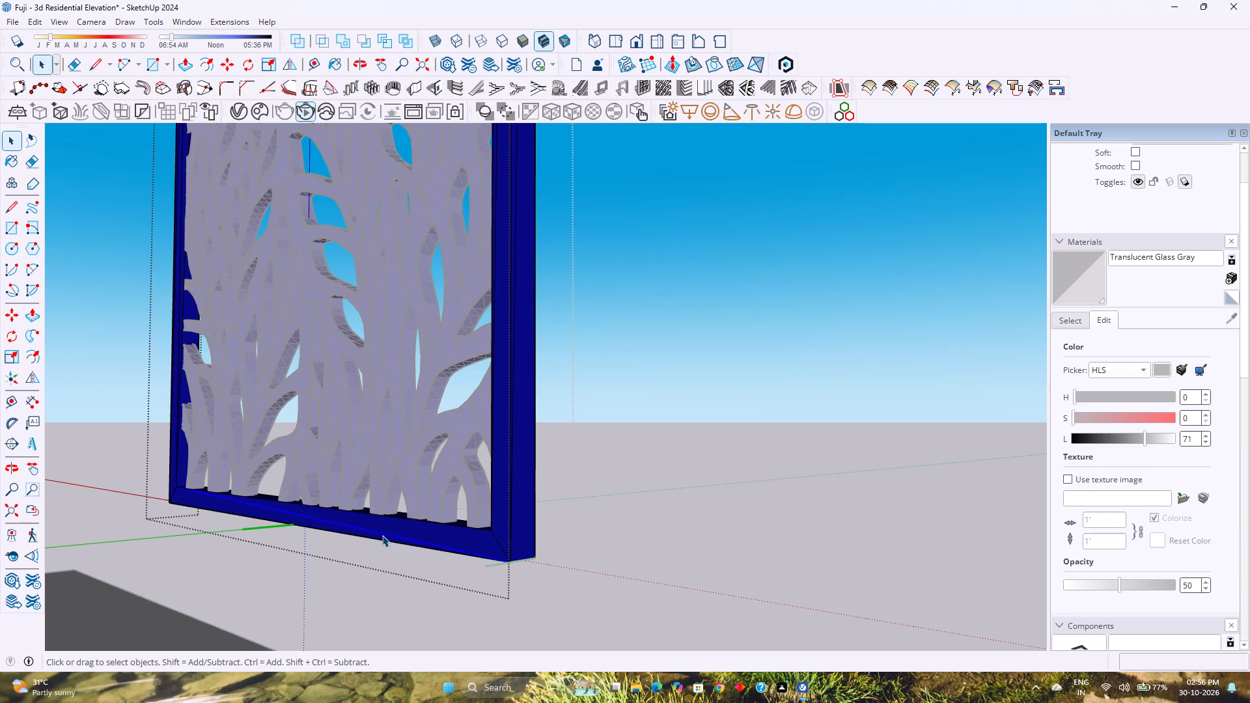
Select the panel's nested leaf-pattern component and paint it with Wood Veneer 01 from the Wood materials.
scroll(382, 535, "down", 6)
middle_click_drag(379, 535, 66, 553)
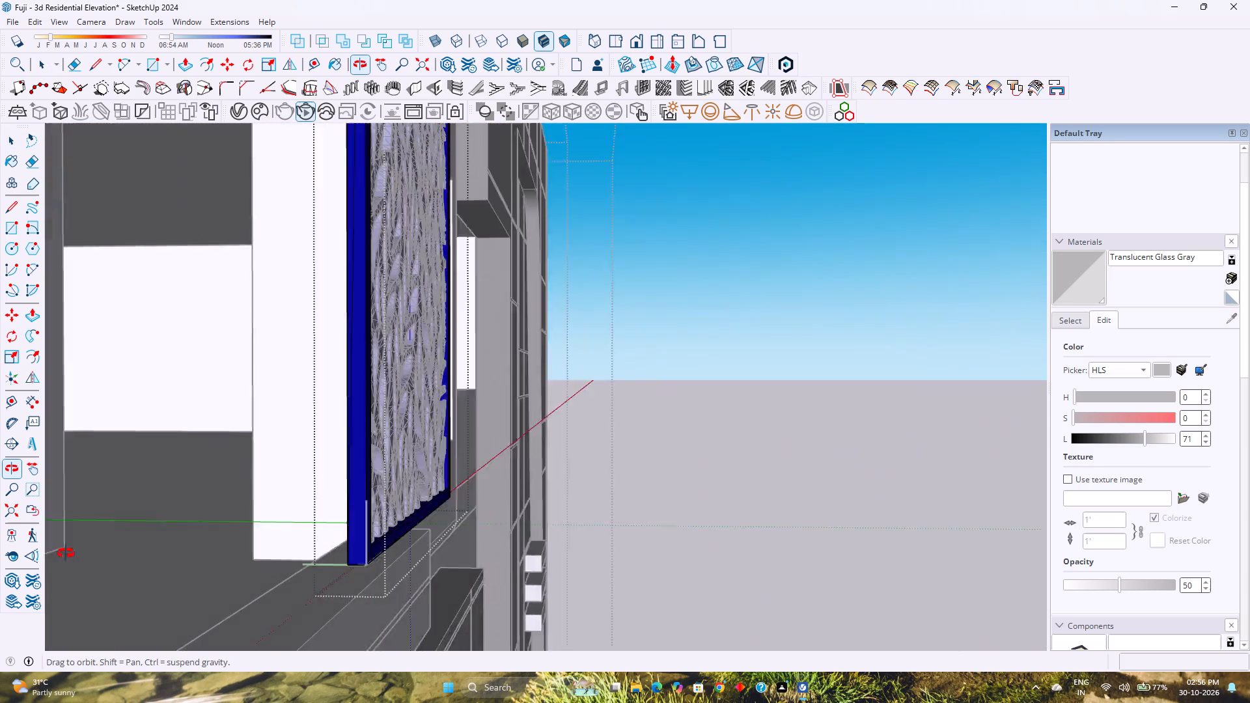
middle_click_drag(66, 553, 39, 555)
key("Escape")
left_click(385, 506)
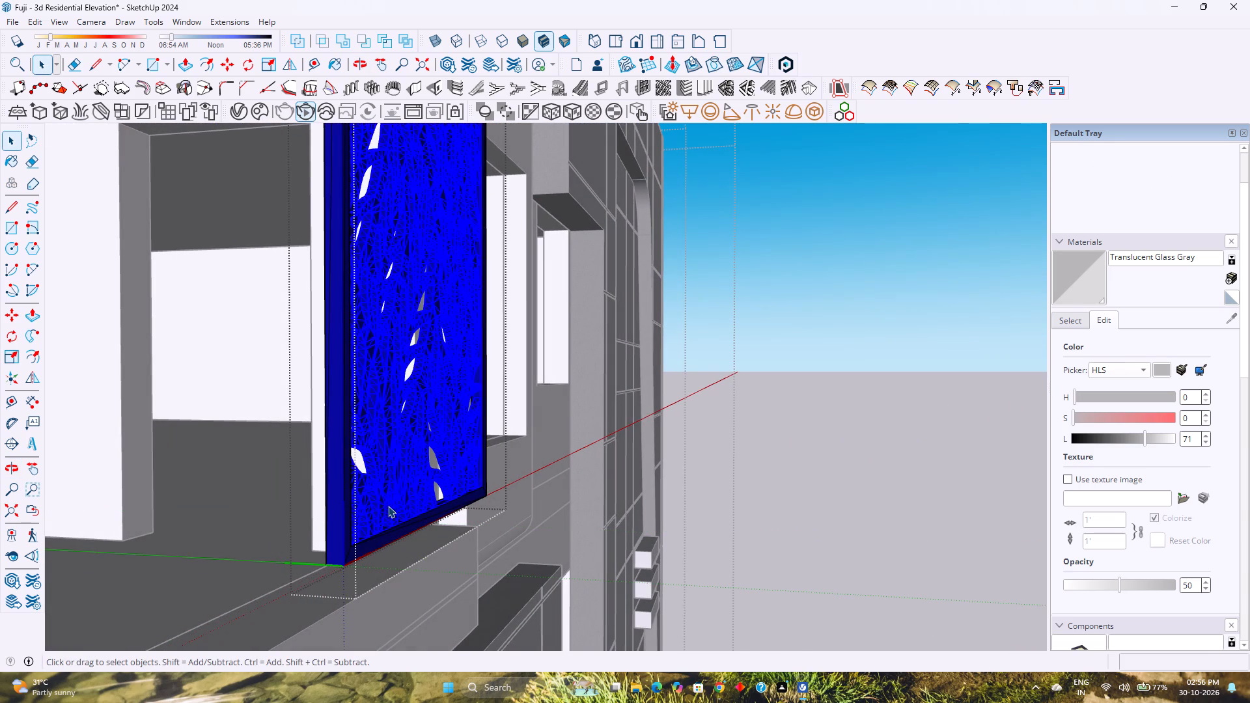
left_click(1084, 327)
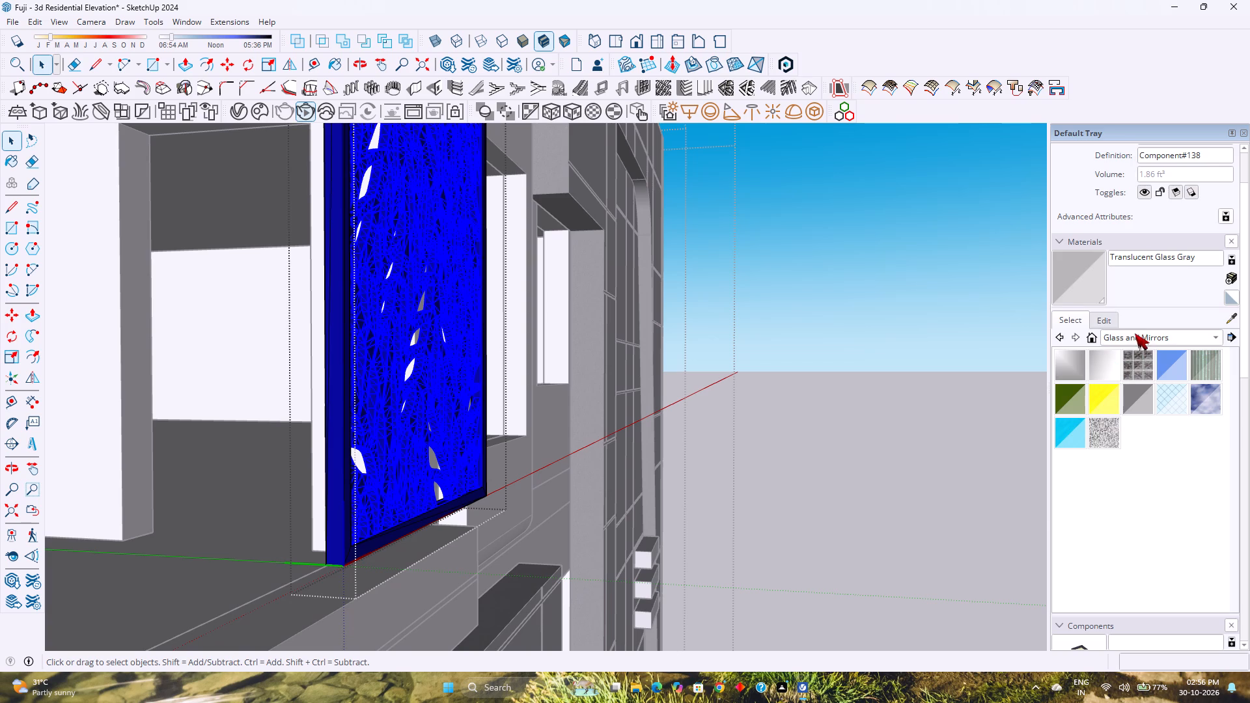
left_click(1130, 335)
left_click(1077, 514)
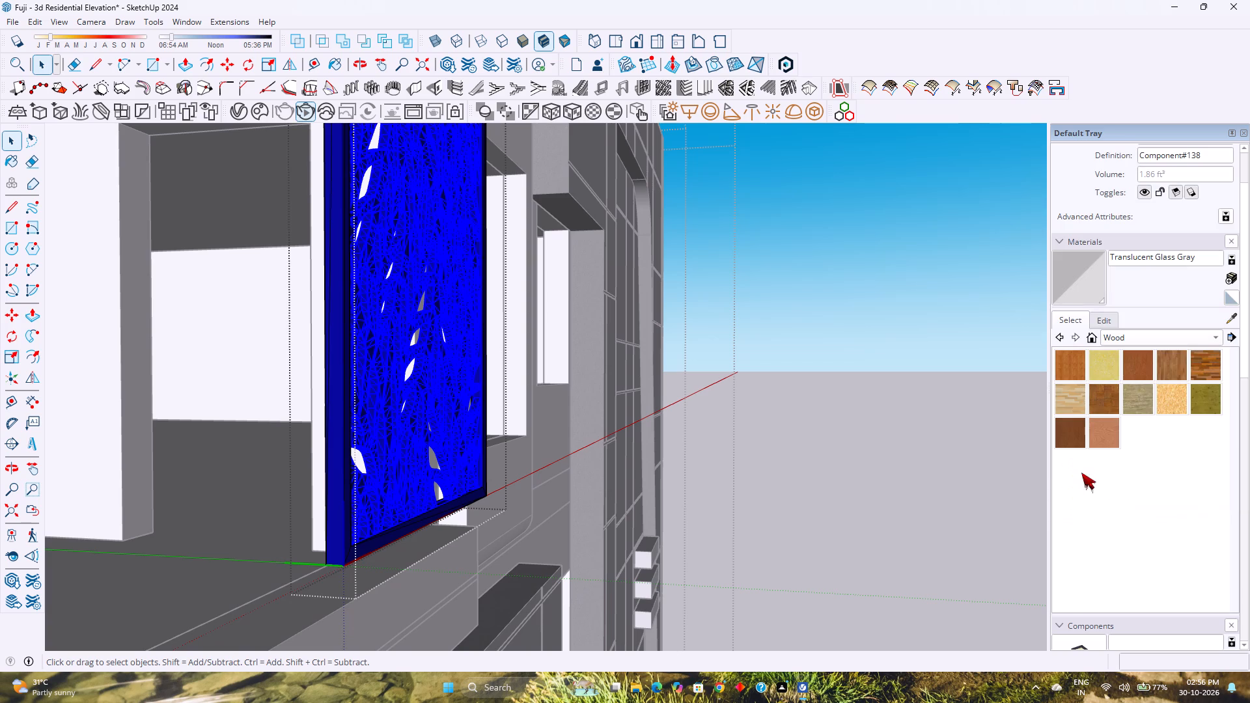
left_click(1068, 437)
left_click(439, 413)
scroll(439, 426, "up", 5)
middle_click_drag(448, 443, 268, 482)
middle_click(268, 483)
double_click(269, 488)
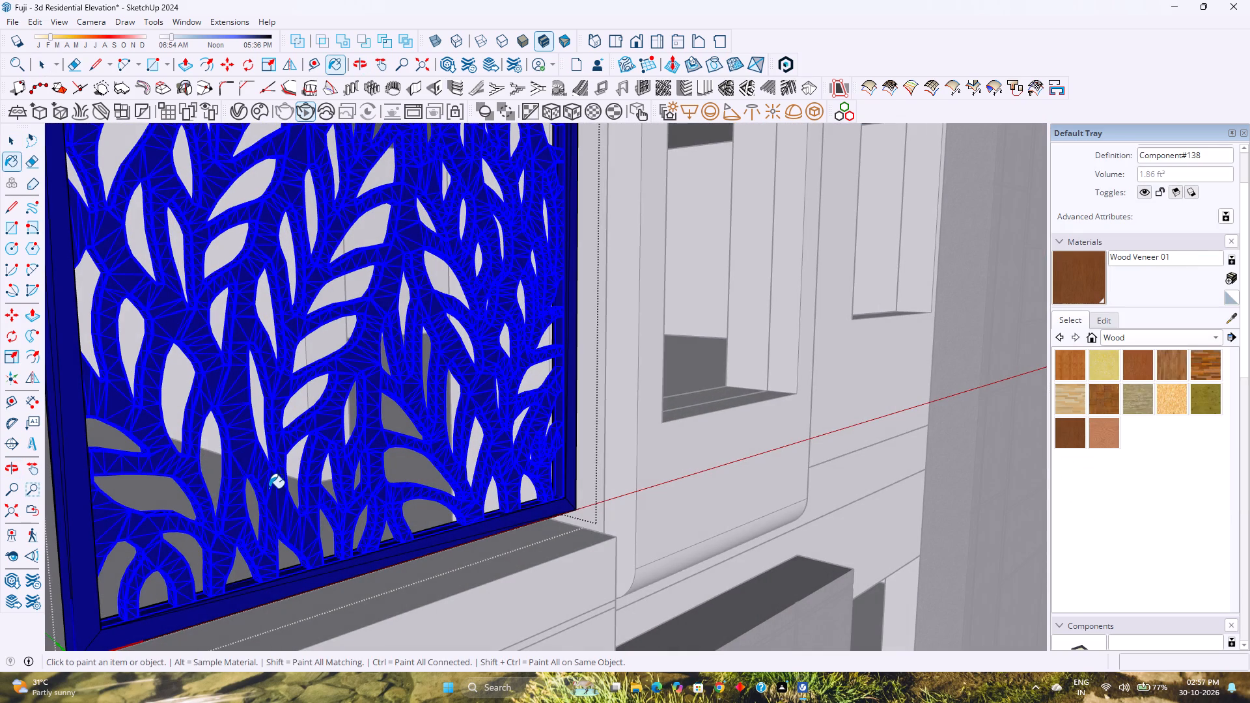
Select the whole jaali panel component and set its paint to the default material.
key("space")
key("Escape")
left_click(272, 501)
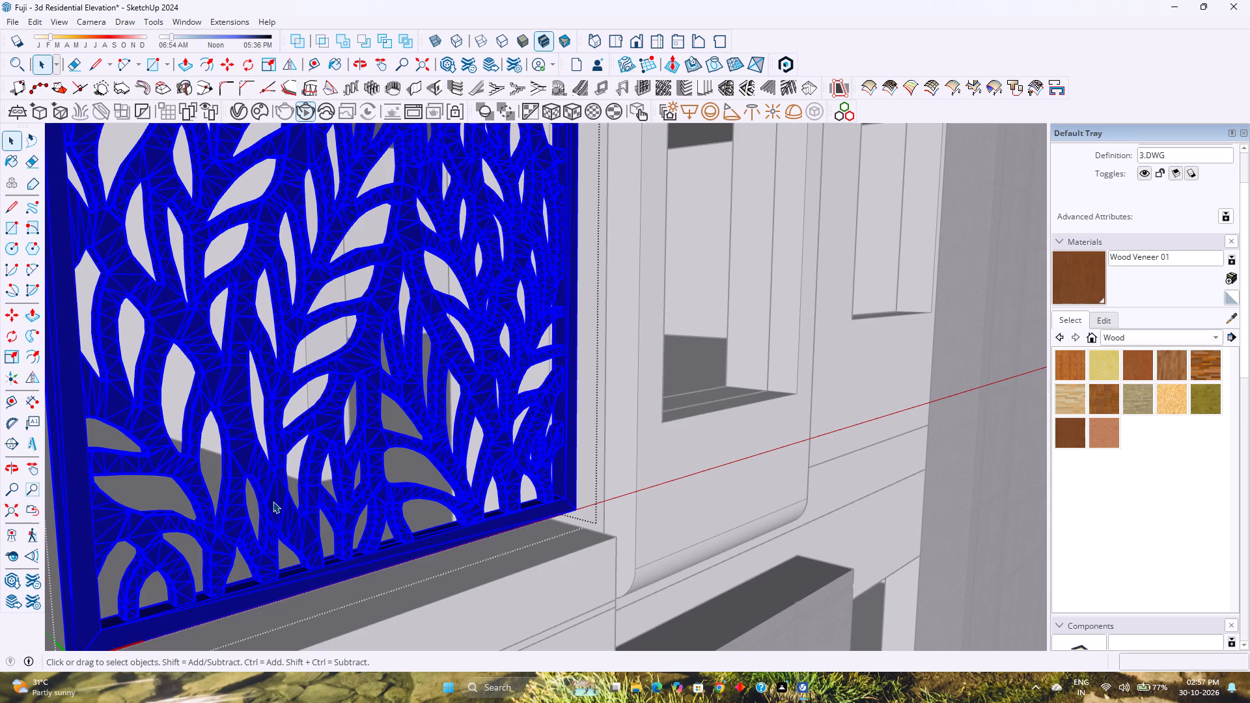
scroll(1115, 288, "up", 5)
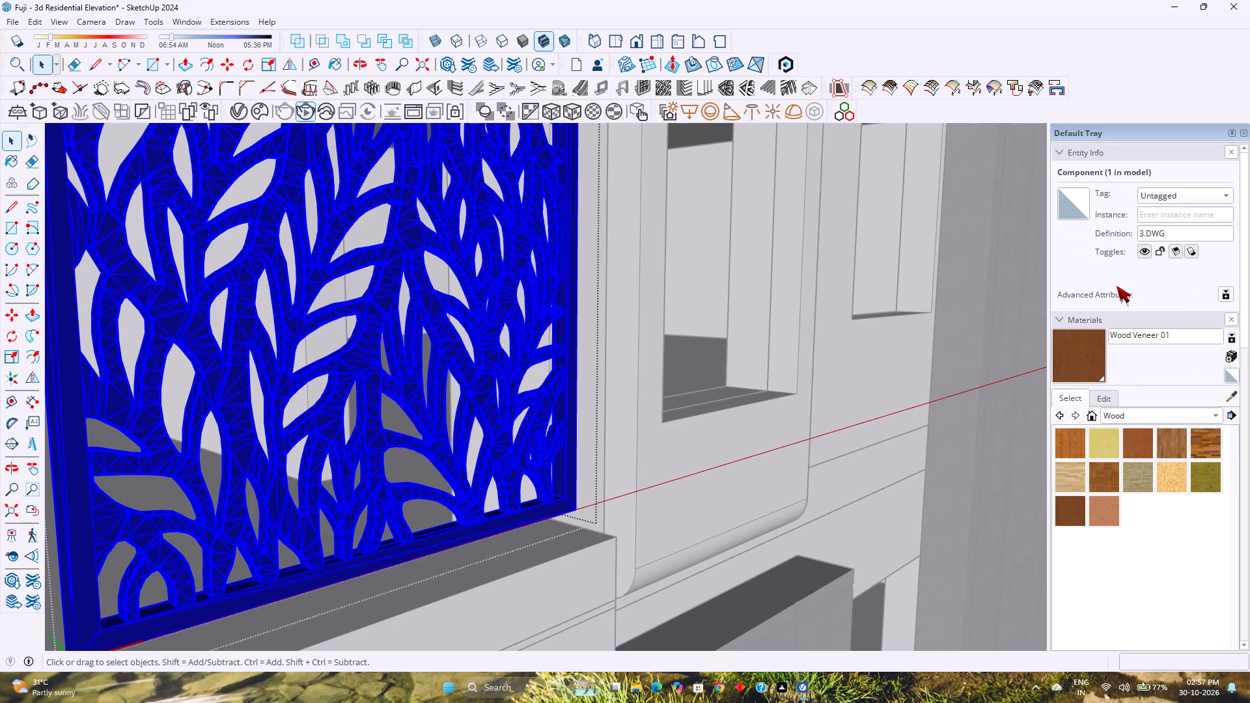
scroll(1117, 286, "up", 1)
left_click(1079, 215)
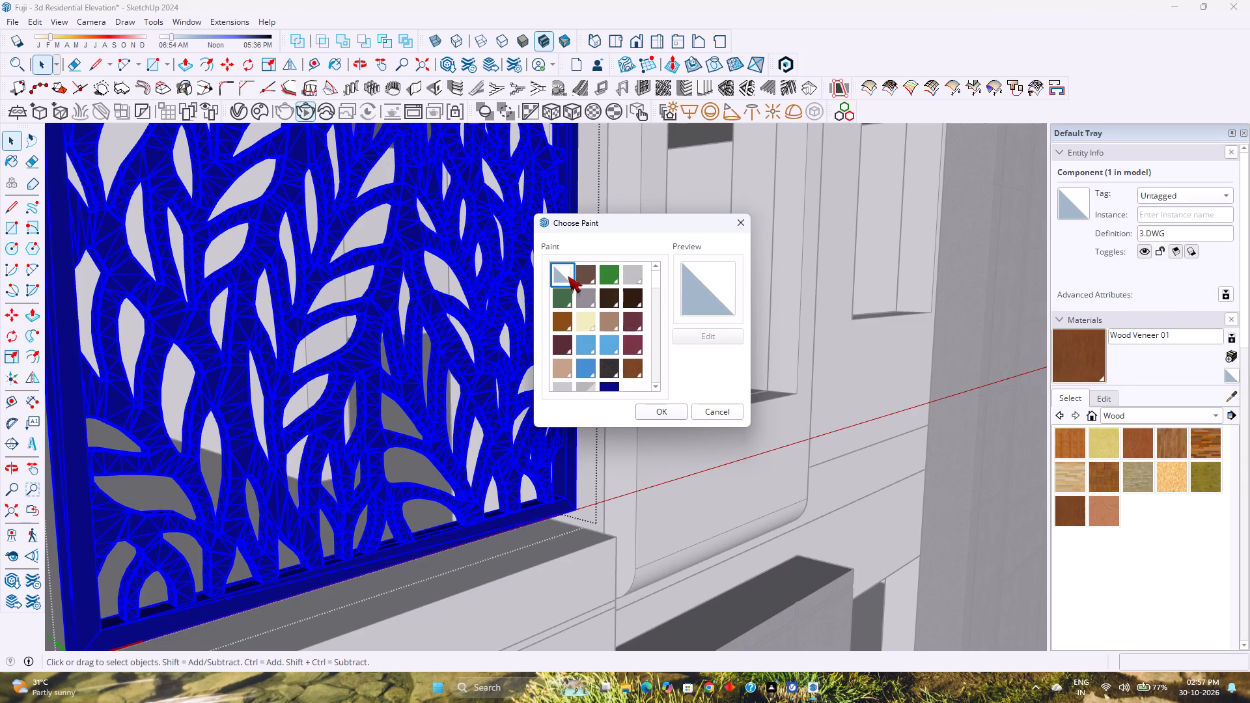
left_click(557, 275)
left_click(652, 413)
Open the panel's nested leaf-pattern component, select all its geometry and paint the faces with Wood Veneer 01.
double_click(494, 413)
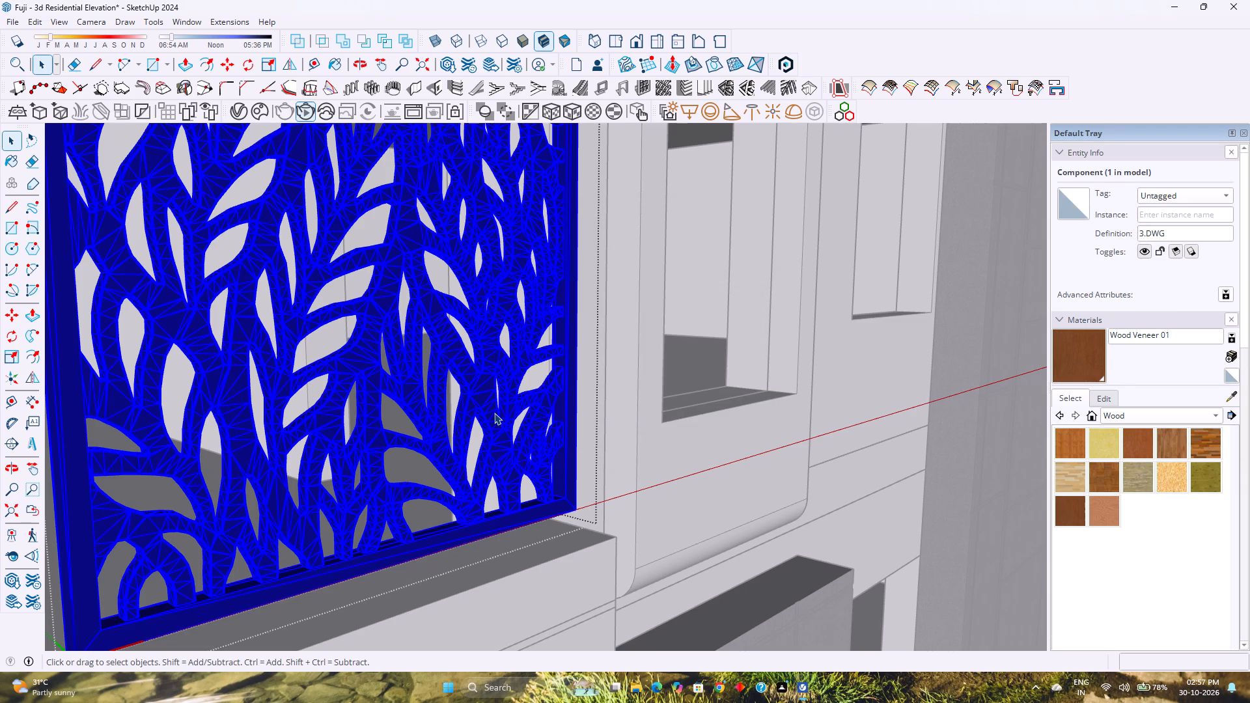
left_click(494, 413)
double_click(494, 413)
triple_click(492, 415)
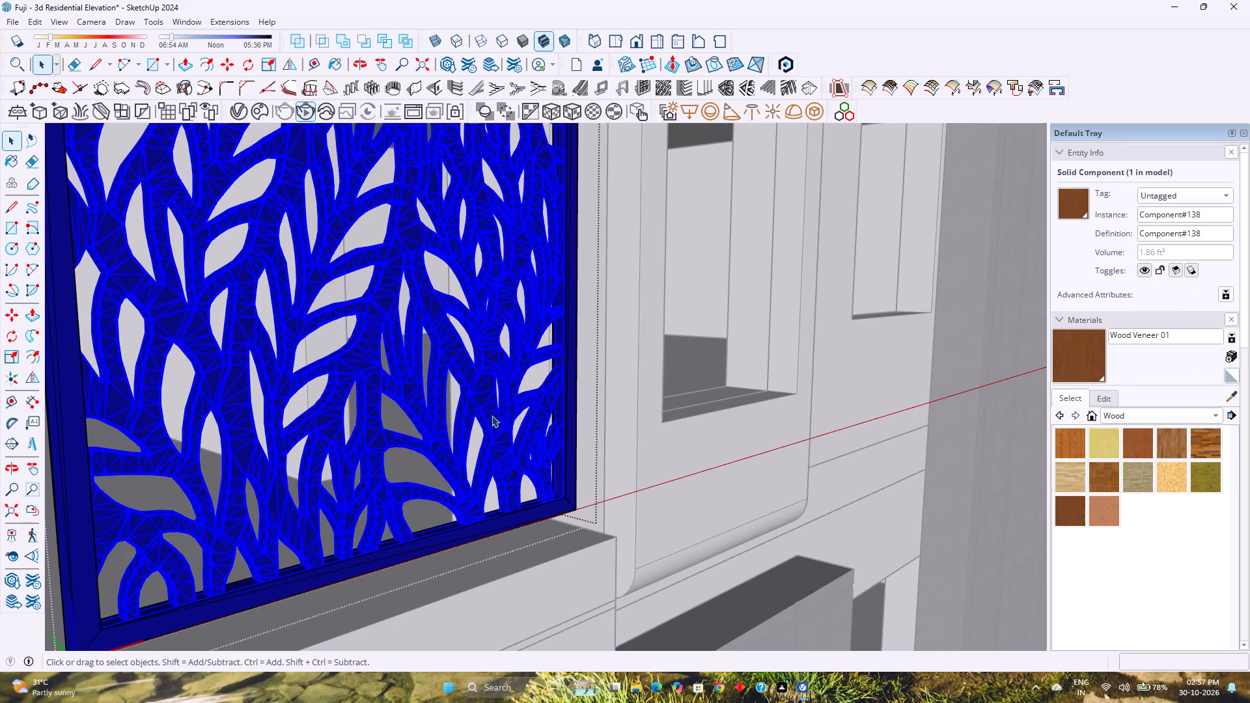
double_click(492, 415)
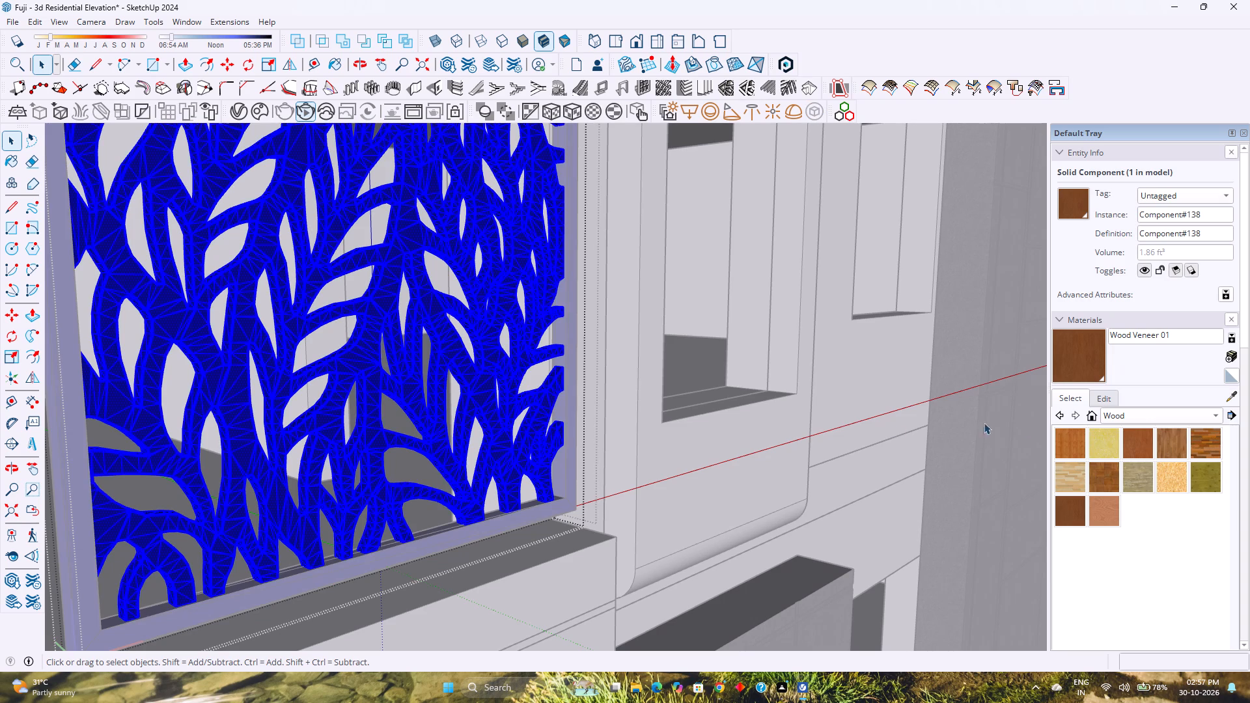
left_click(1077, 363)
left_click(481, 391)
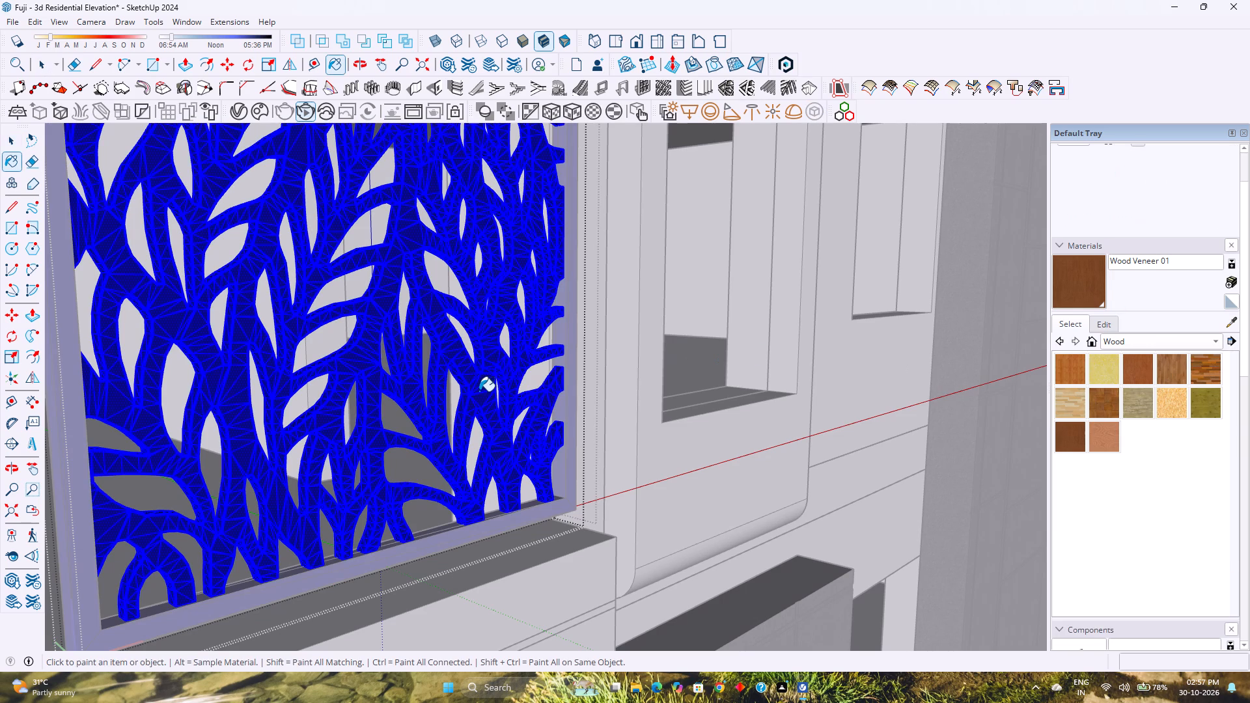
triple_click(482, 391)
left_click(482, 391)
triple_click(499, 459)
left_click(499, 461)
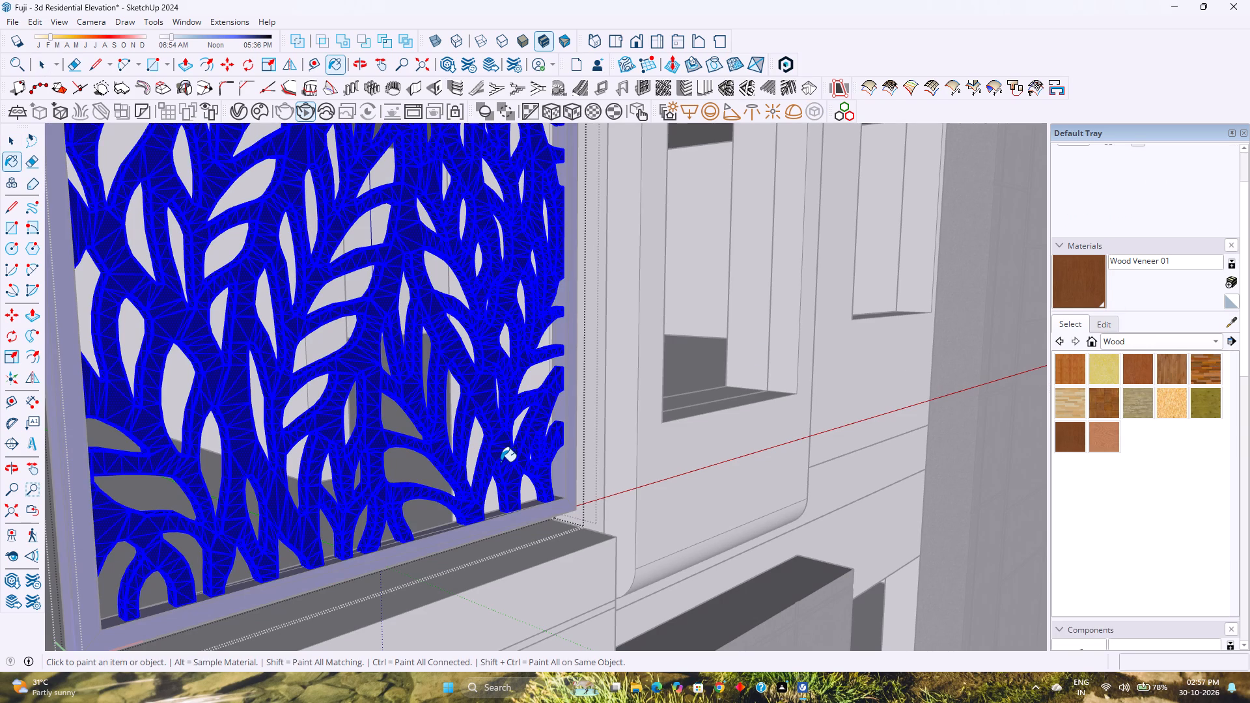
triple_click(495, 462)
left_click(495, 462)
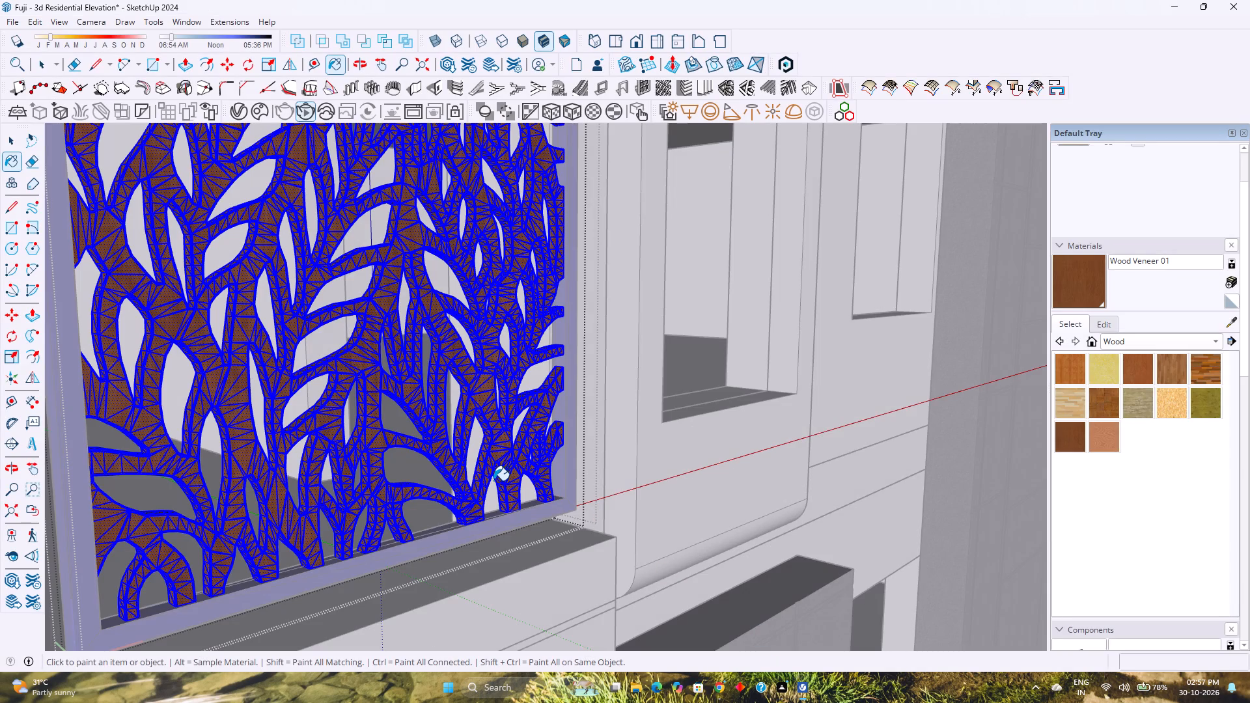
key("Escape")
key("space")
key("Escape")
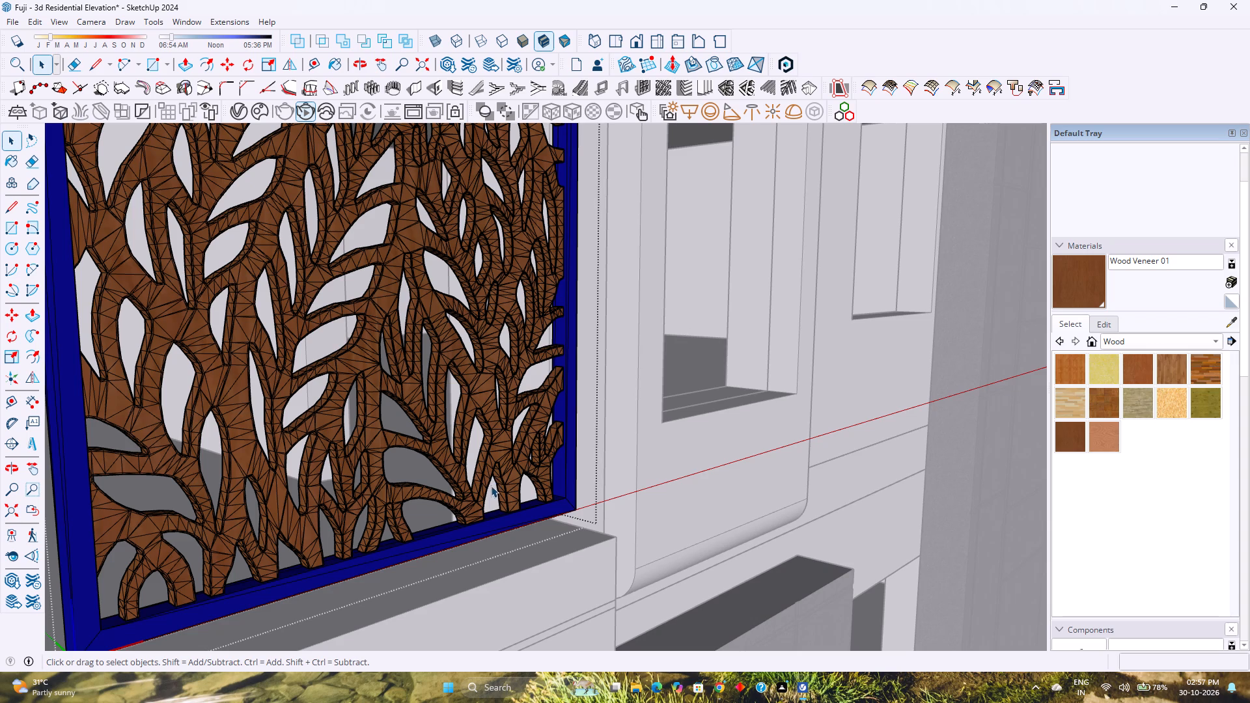
Open the panel's nested frame component and delete the selection made on its bottom member.
left_click(419, 548)
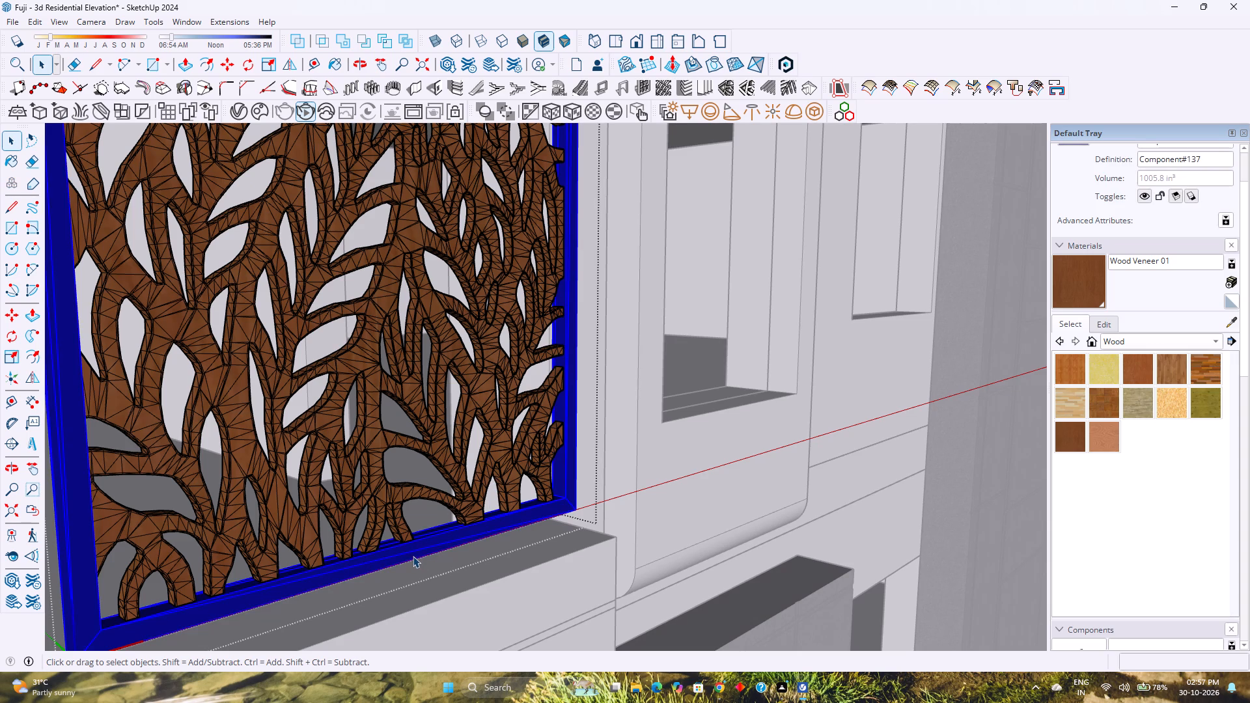
double_click(410, 553)
left_click(410, 553)
left_click(410, 553)
left_click(410, 553)
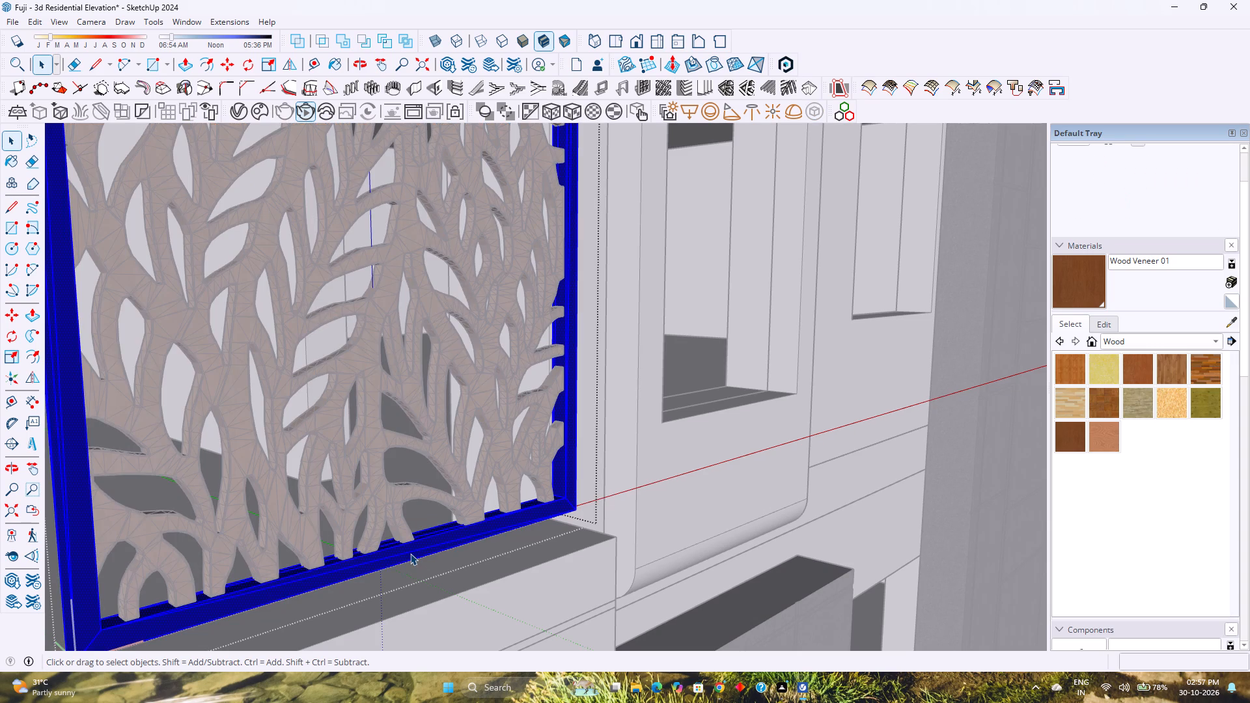
key("Delete")
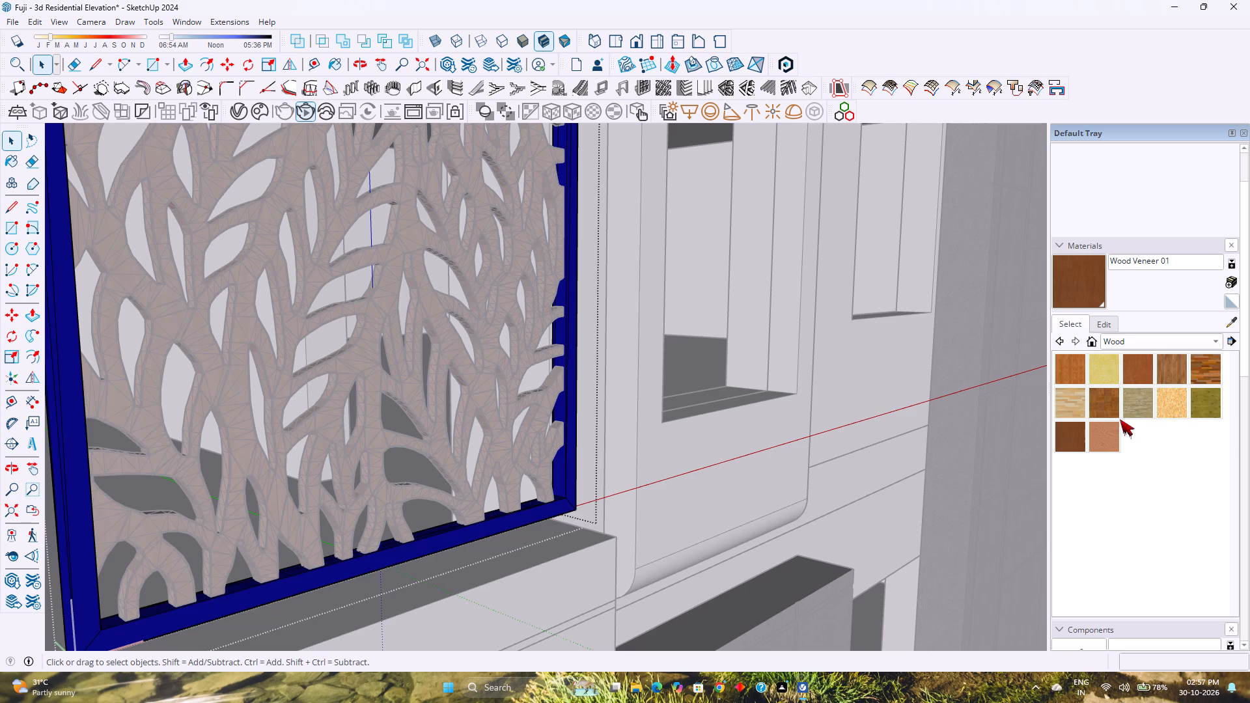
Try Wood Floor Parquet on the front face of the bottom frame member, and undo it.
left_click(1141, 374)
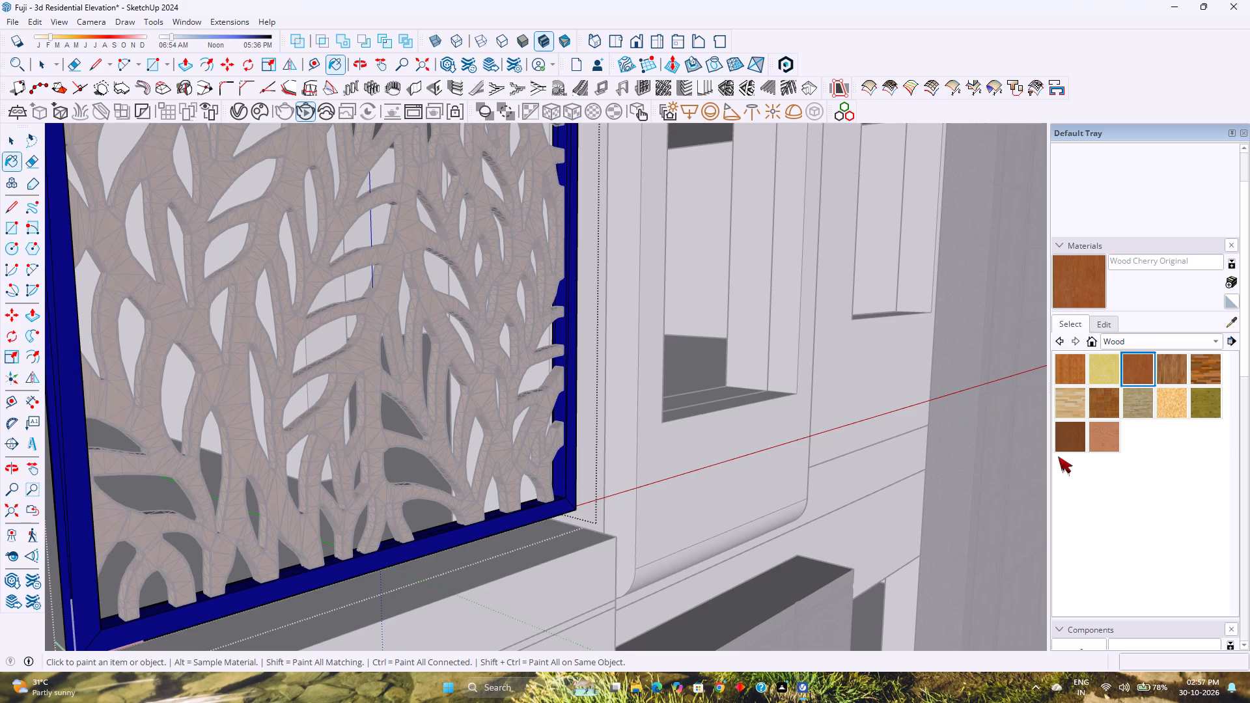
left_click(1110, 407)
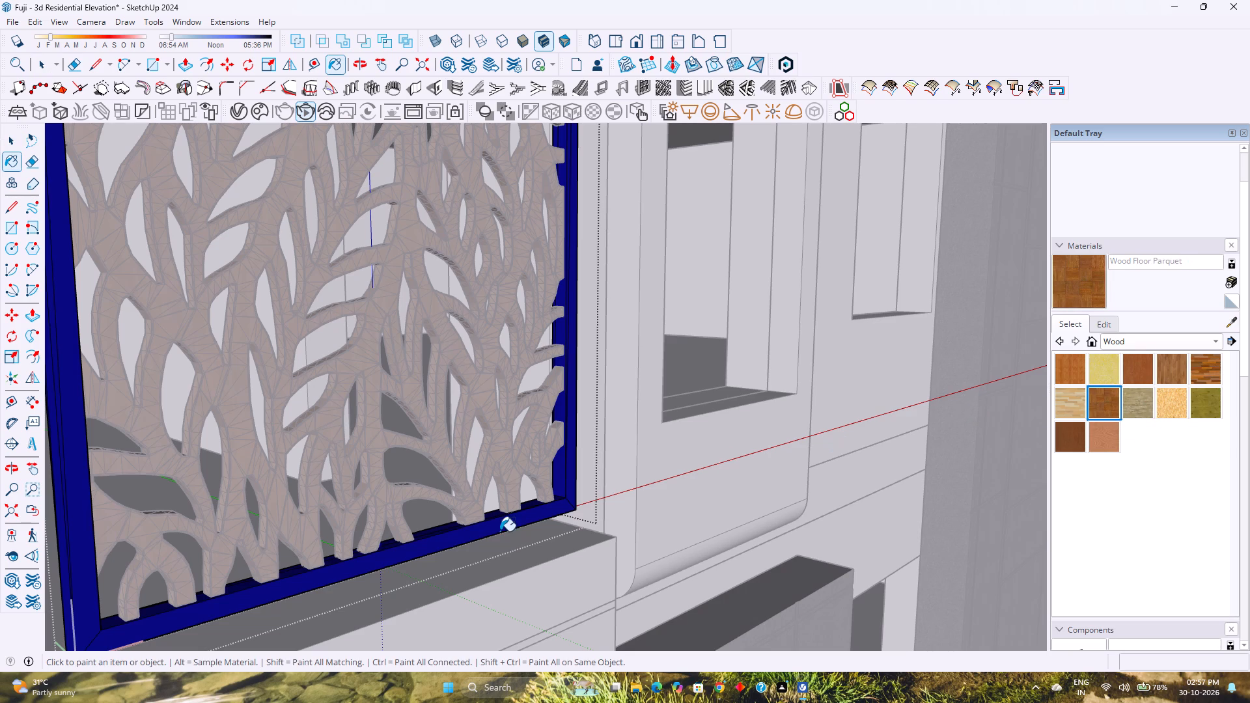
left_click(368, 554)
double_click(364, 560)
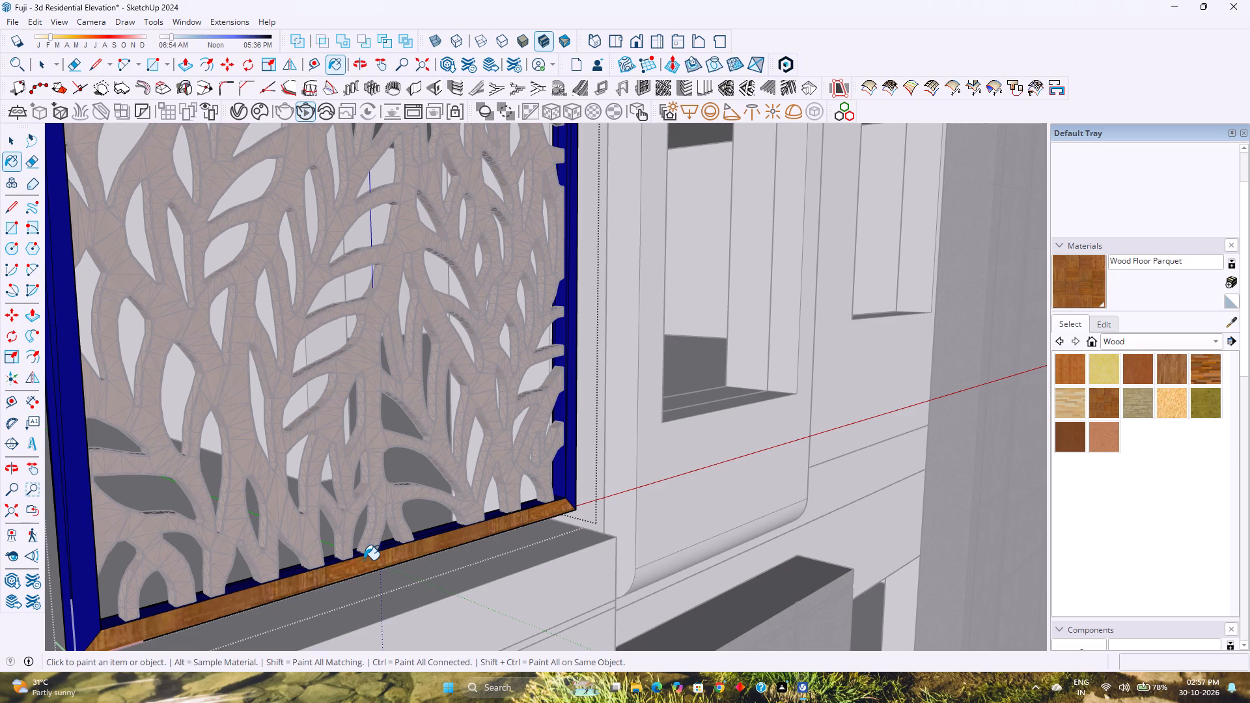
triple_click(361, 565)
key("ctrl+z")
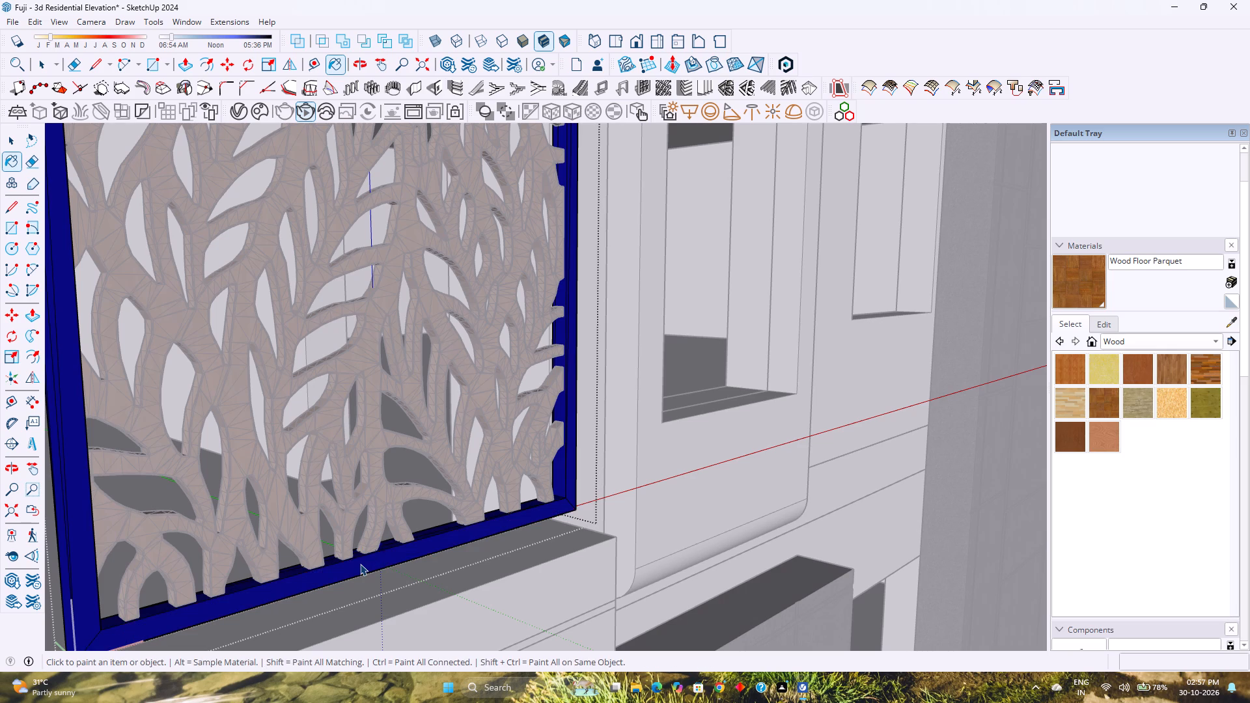
Select all the frame's connected geometry and paint it with Wood Floor Parquet.
key("space")
triple_click(361, 564)
left_click(361, 564)
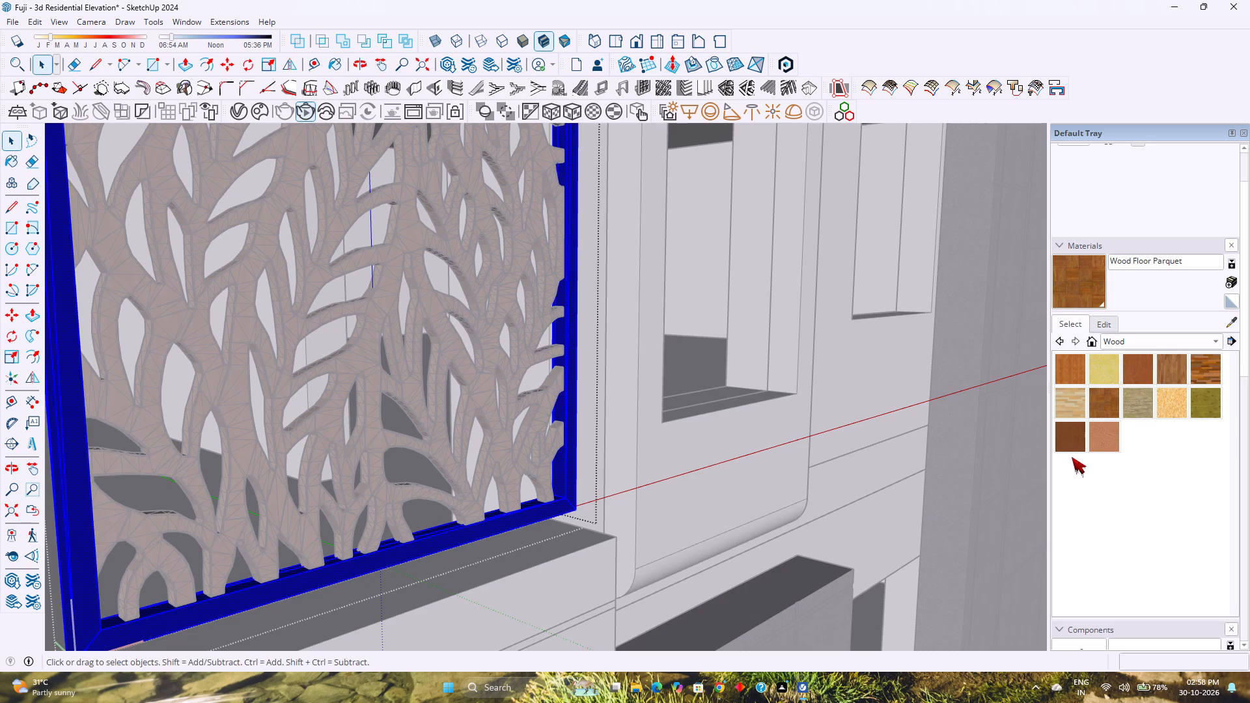
left_click(1097, 400)
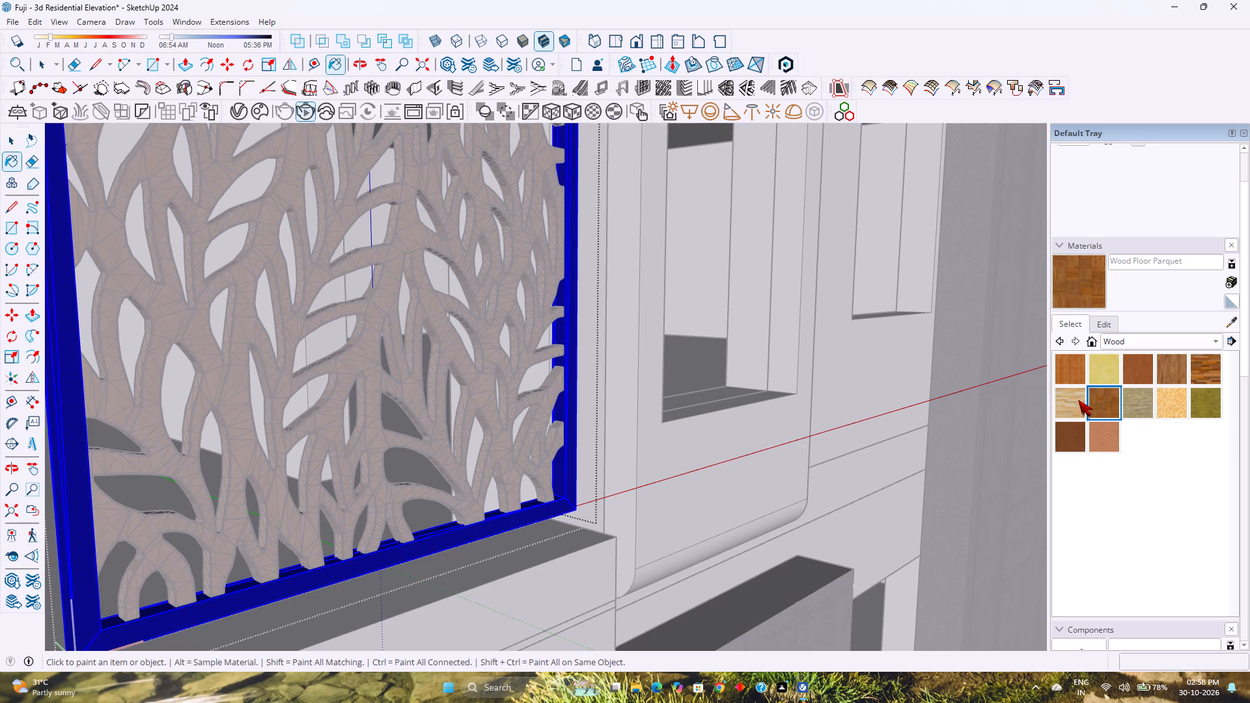
left_click(409, 545)
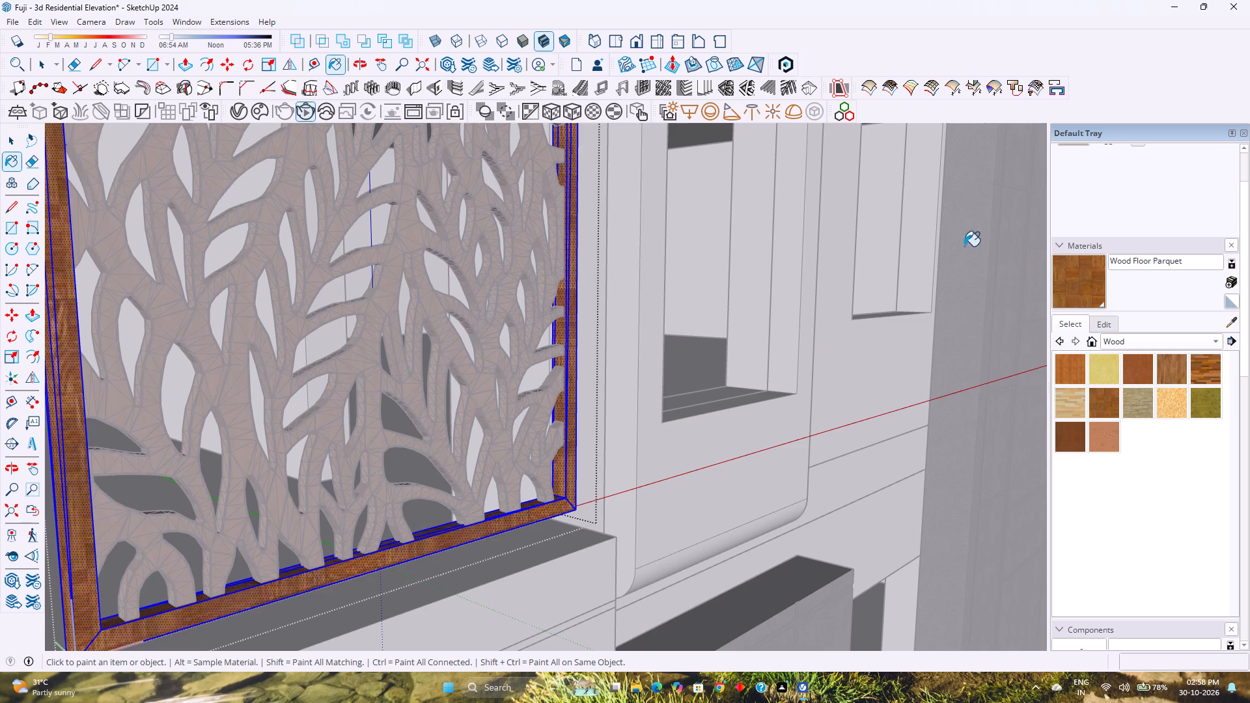
Darken the frame's Wood Floor Parquet material to saturation 50 and lightness 19, and leave the frame component.
left_click(1100, 322)
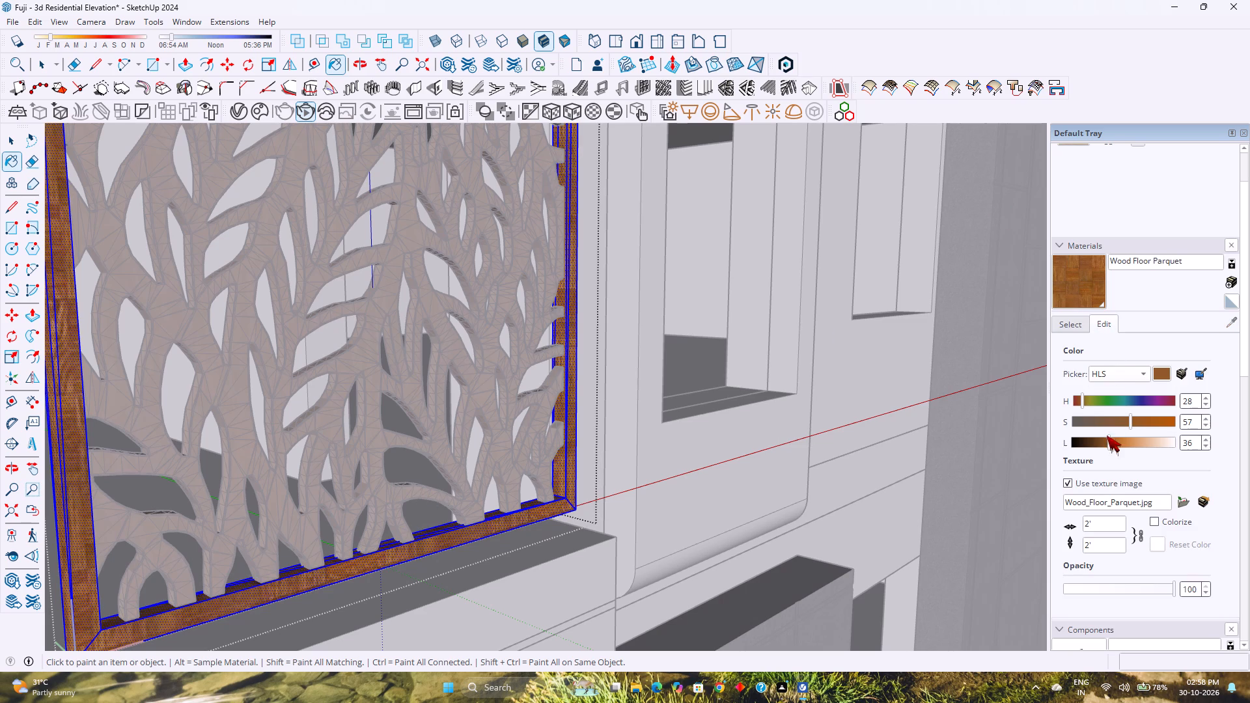
scroll(1107, 442, "up", 3)
scroll(1107, 442, "down", 4)
left_click_drag(1103, 360, 1096, 360)
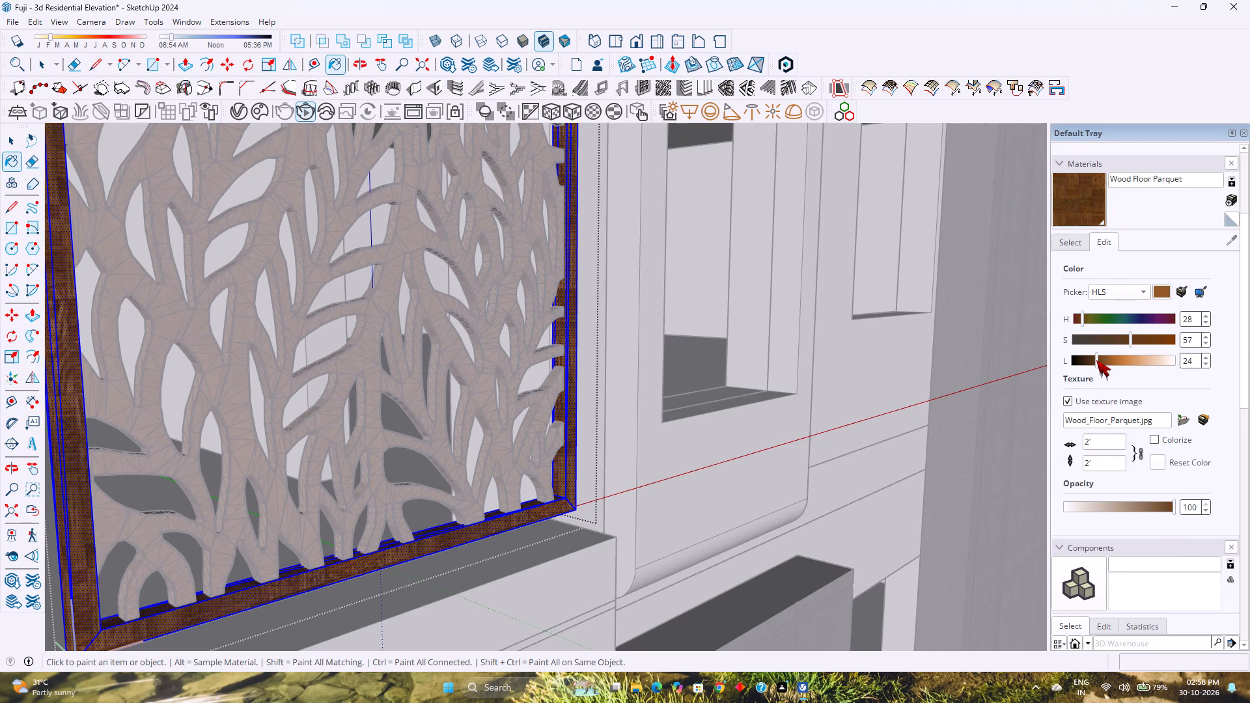
left_click_drag(1096, 360, 1092, 362)
left_click(1124, 342)
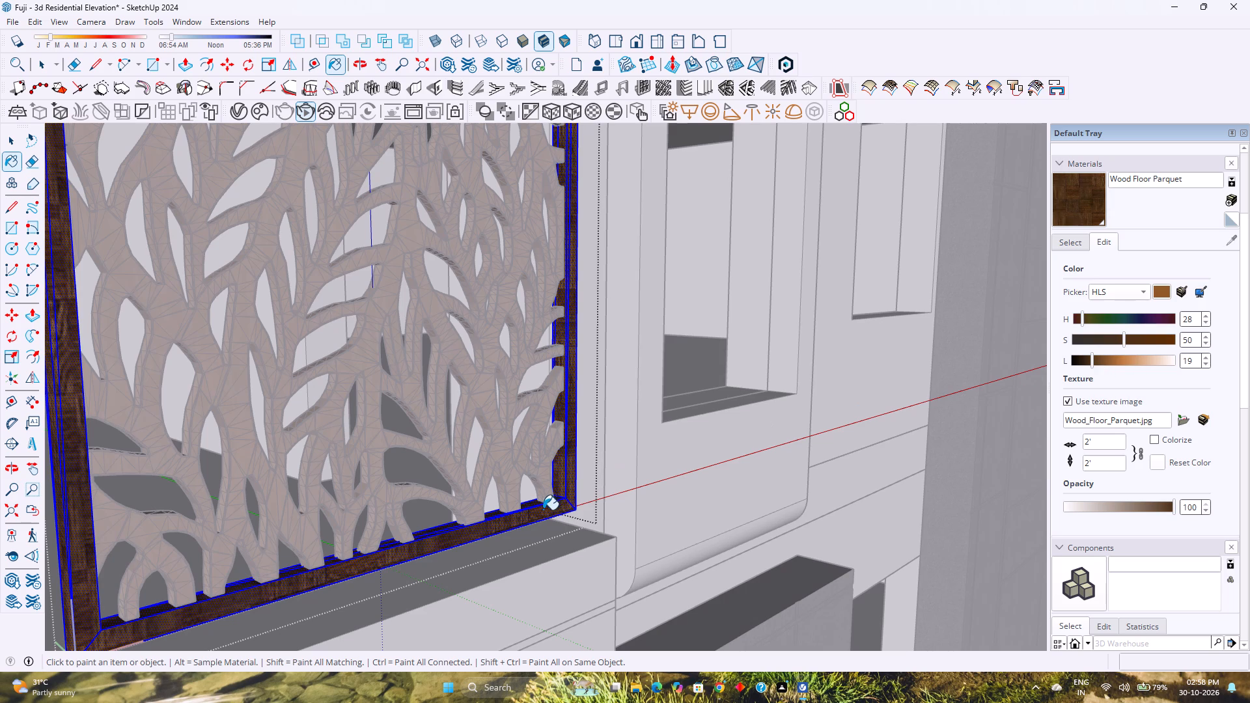
left_click(538, 508)
key("space")
key("Escape")
Move the jaali panel by its bottom corner down to the terrace floor corner where the front wall meets the side parapet.
scroll(539, 505, "down", 2)
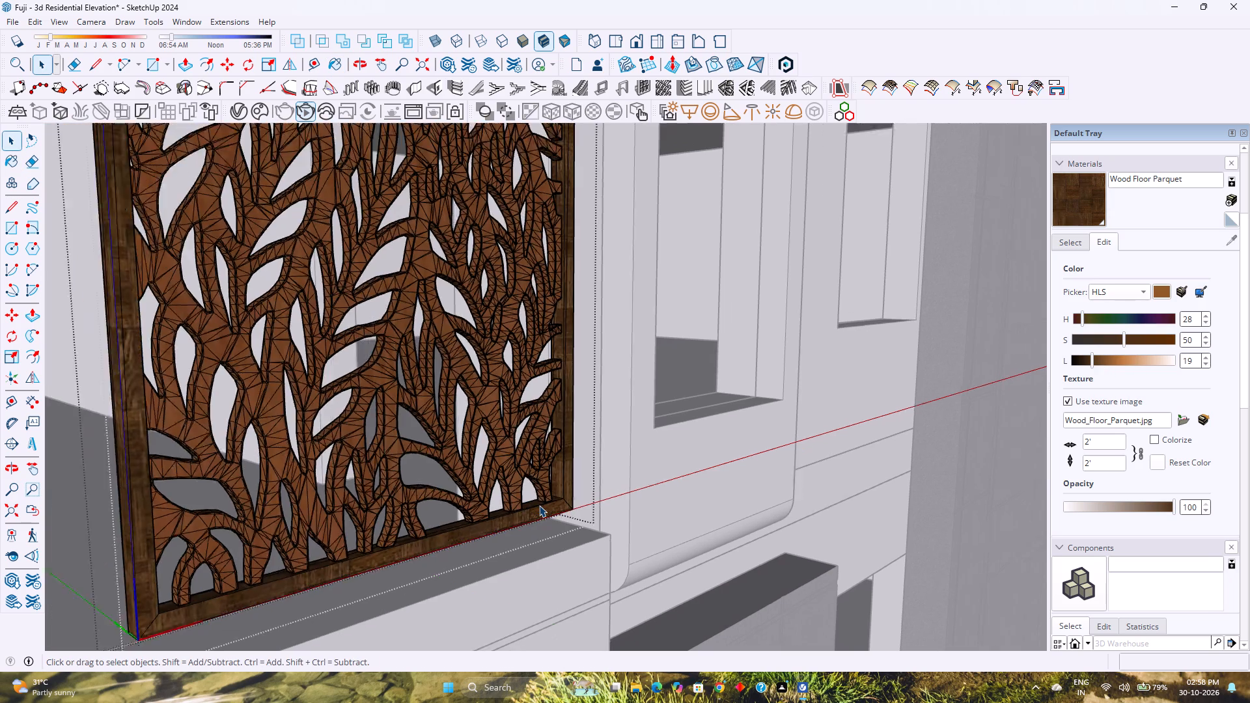
scroll(539, 505, "down", 4)
middle_click_drag(528, 501, 609, 547)
middle_click(609, 547)
scroll(614, 539, "down", 7)
middle_click_drag(574, 522, 543, 504)
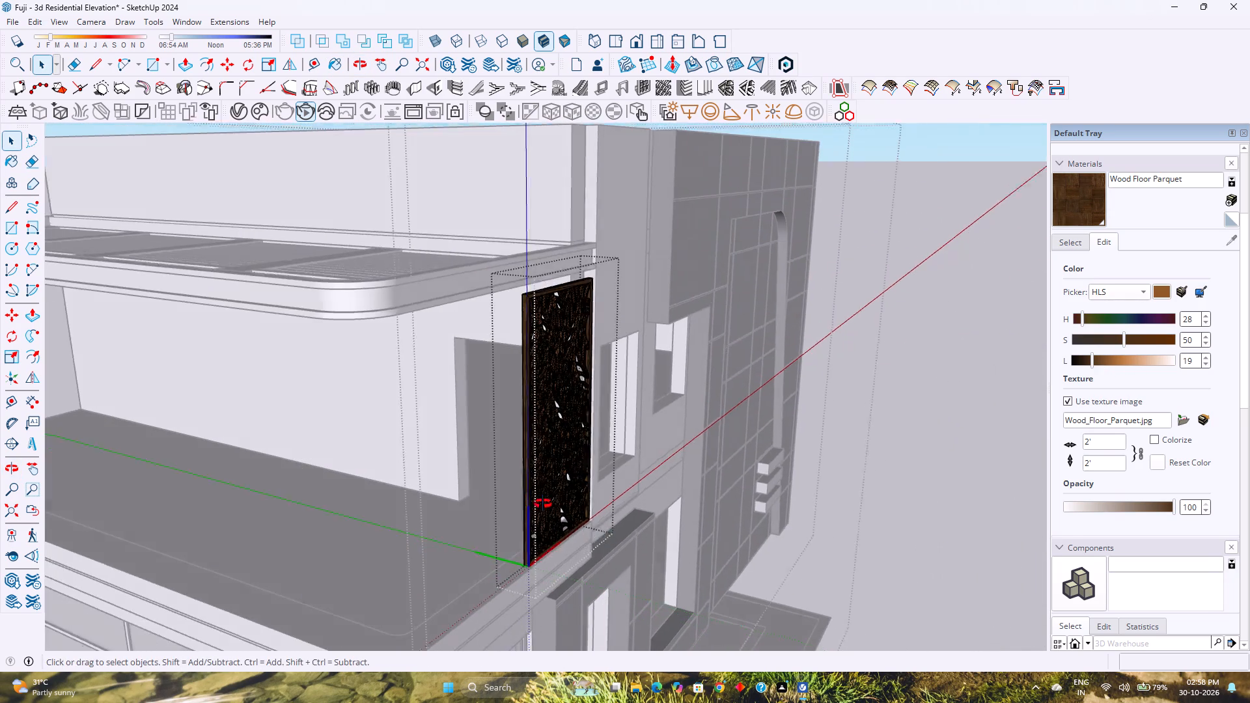
middle_click_drag(543, 504, 528, 496)
scroll(525, 488, "down", 3)
key("Escape")
middle_click_drag(525, 488, 789, 499)
middle_click(790, 499)
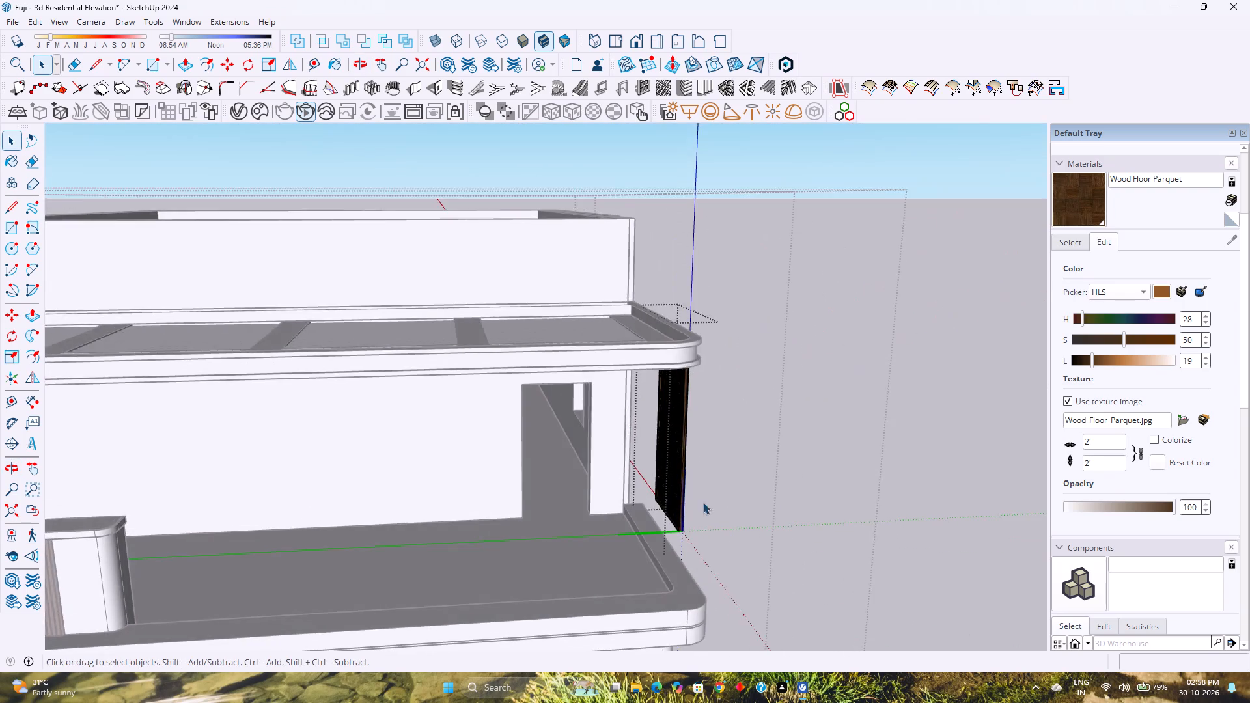
scroll(695, 503, "up", 4)
middle_click_drag(690, 503, 840, 510)
middle_click(840, 510)
key("Escape")
scroll(879, 485, "up", 2)
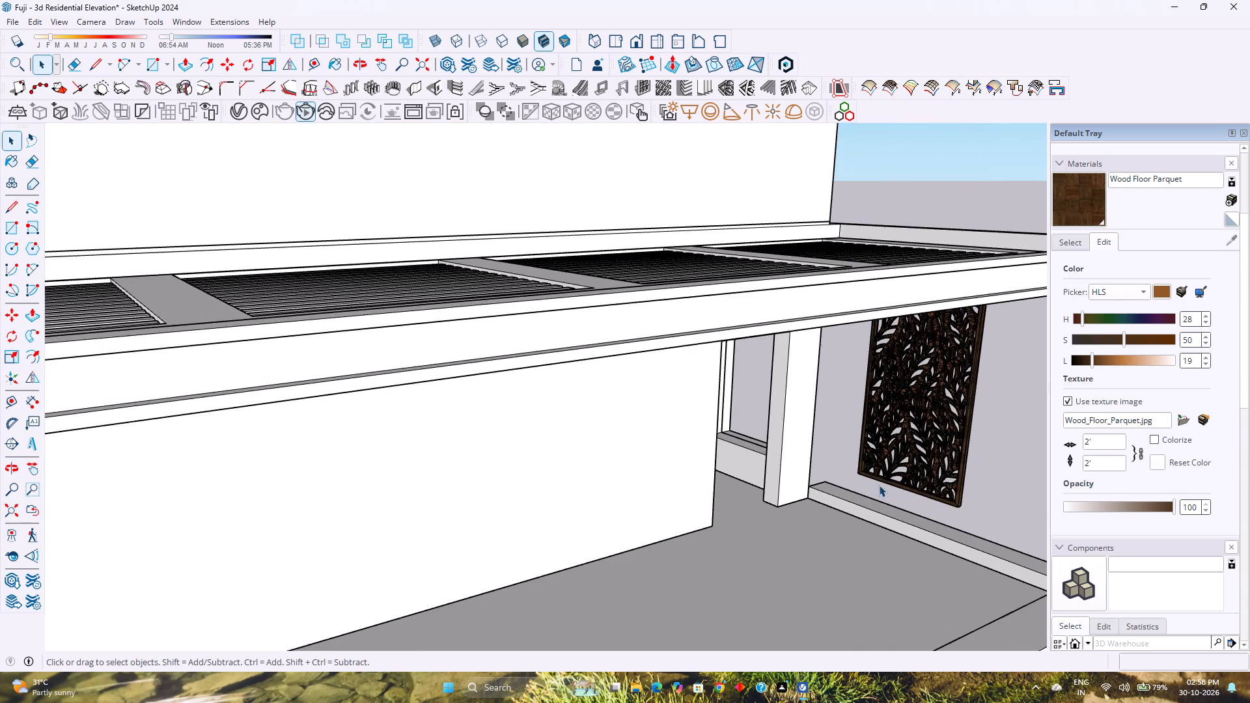
middle_click_drag(880, 482, 789, 466, "shift")
left_click(837, 451)
scroll(801, 469, "up", 2)
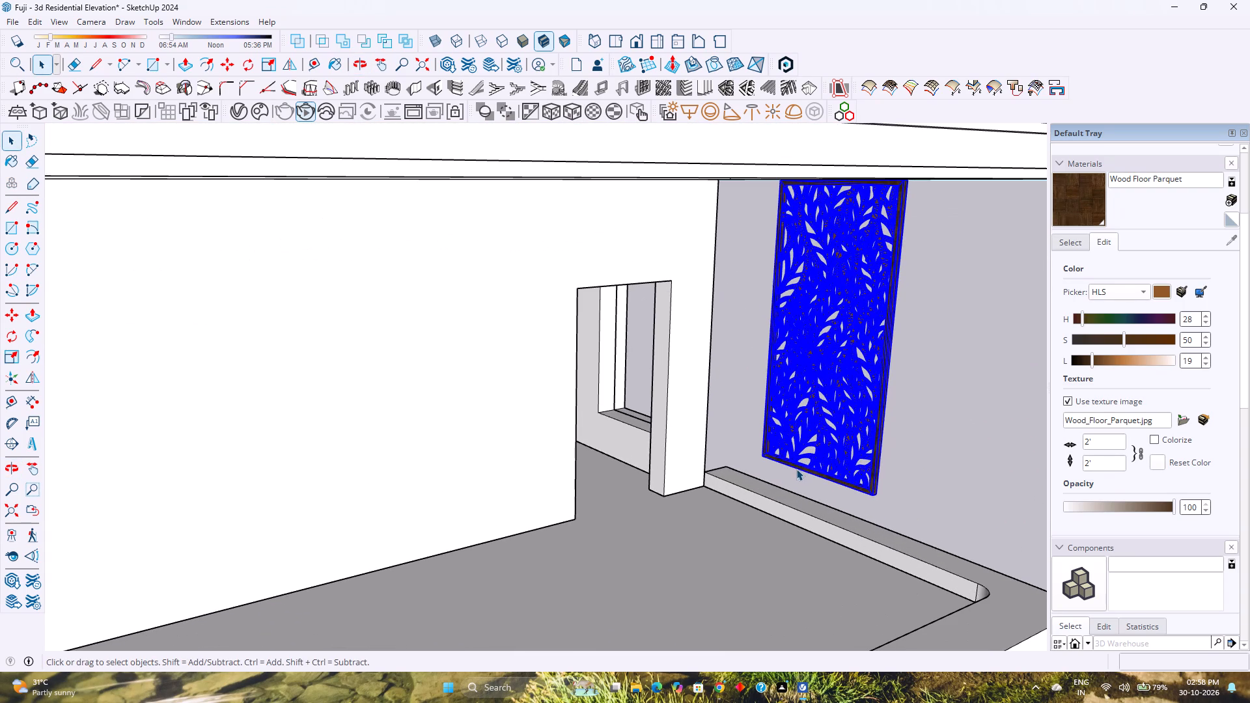
key("m")
scroll(765, 462, "up", 3)
left_click(762, 460)
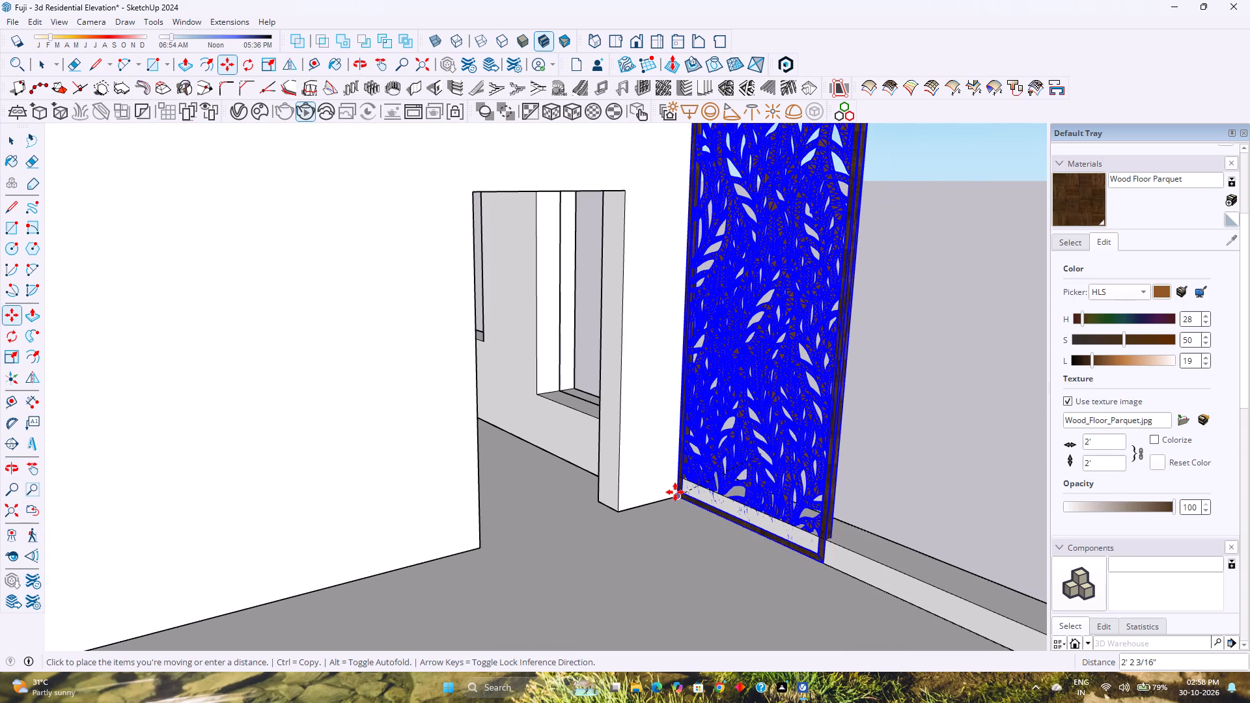
left_click(675, 492)
Move the jaali panel about 2 1/8" toward the terrace so its outer bottom corner meets the parapet's inner top edge.
middle_click_drag(697, 503, 605, 504)
middle_click(600, 511)
scroll(630, 514, "up", 4)
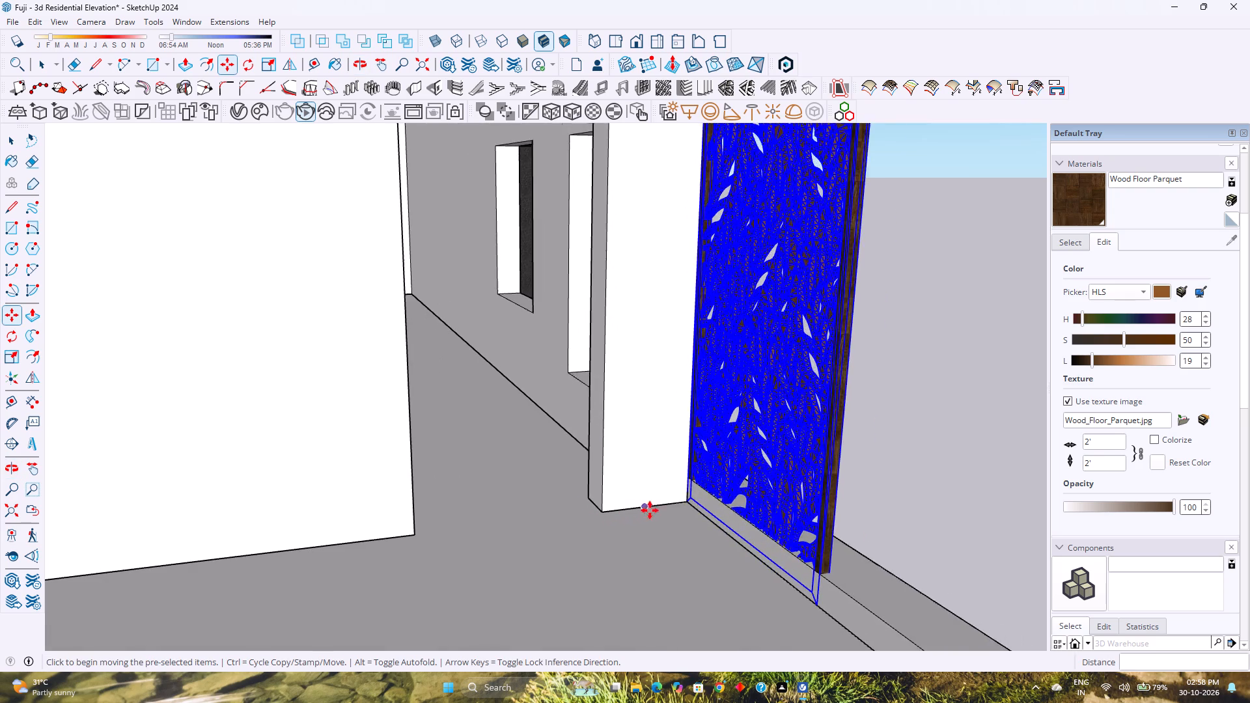
scroll(650, 510, "up", 6)
middle_click_drag(729, 496, 454, 508)
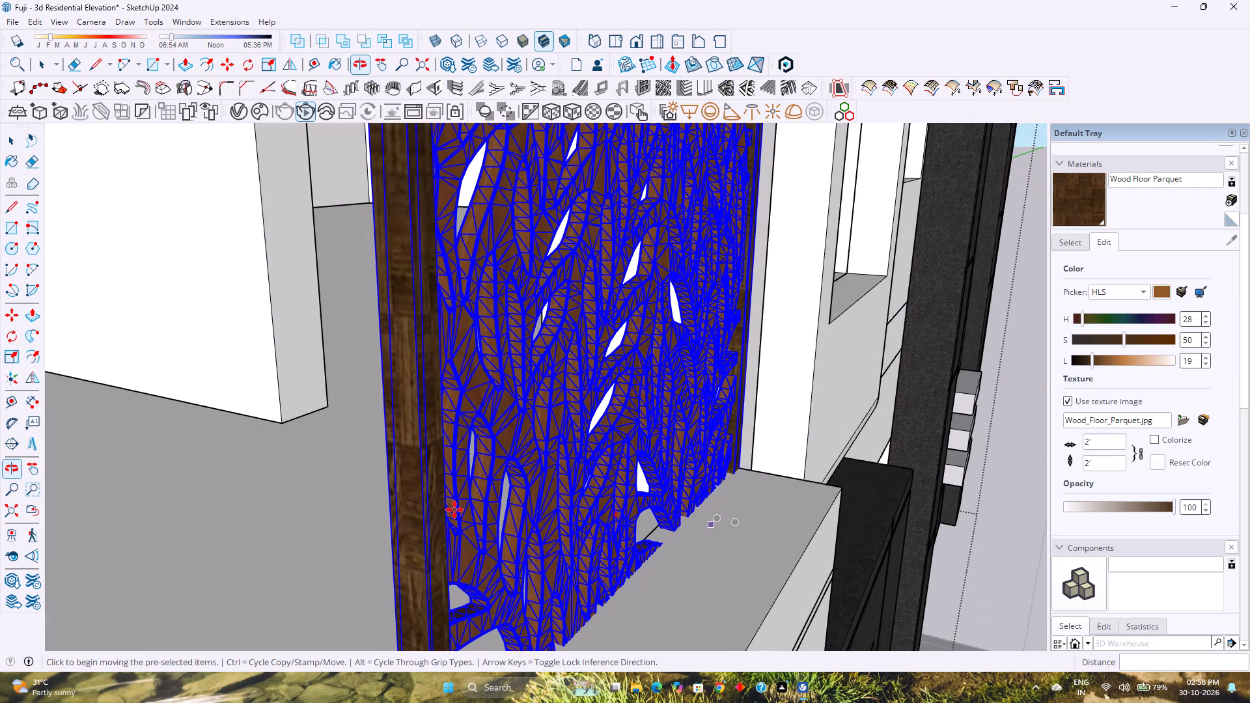
scroll(759, 467, "up", 9)
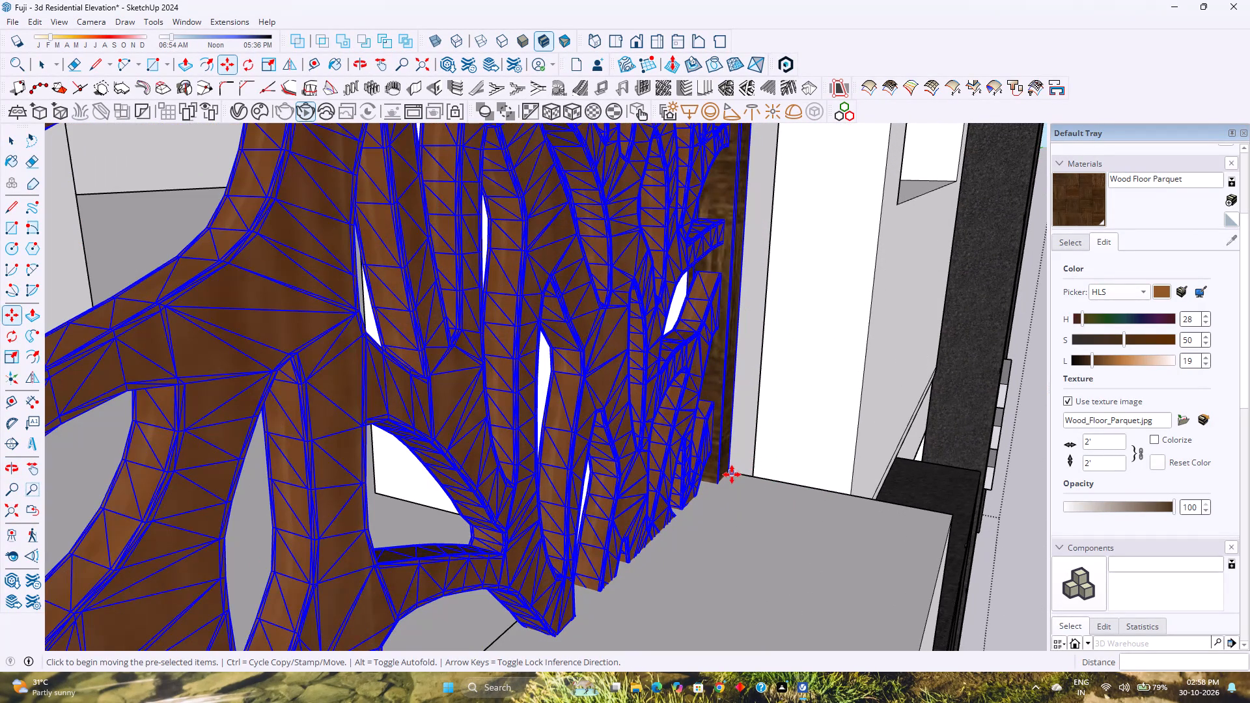
left_click(732, 475)
left_click(687, 463)
scroll(698, 475, "up", 3)
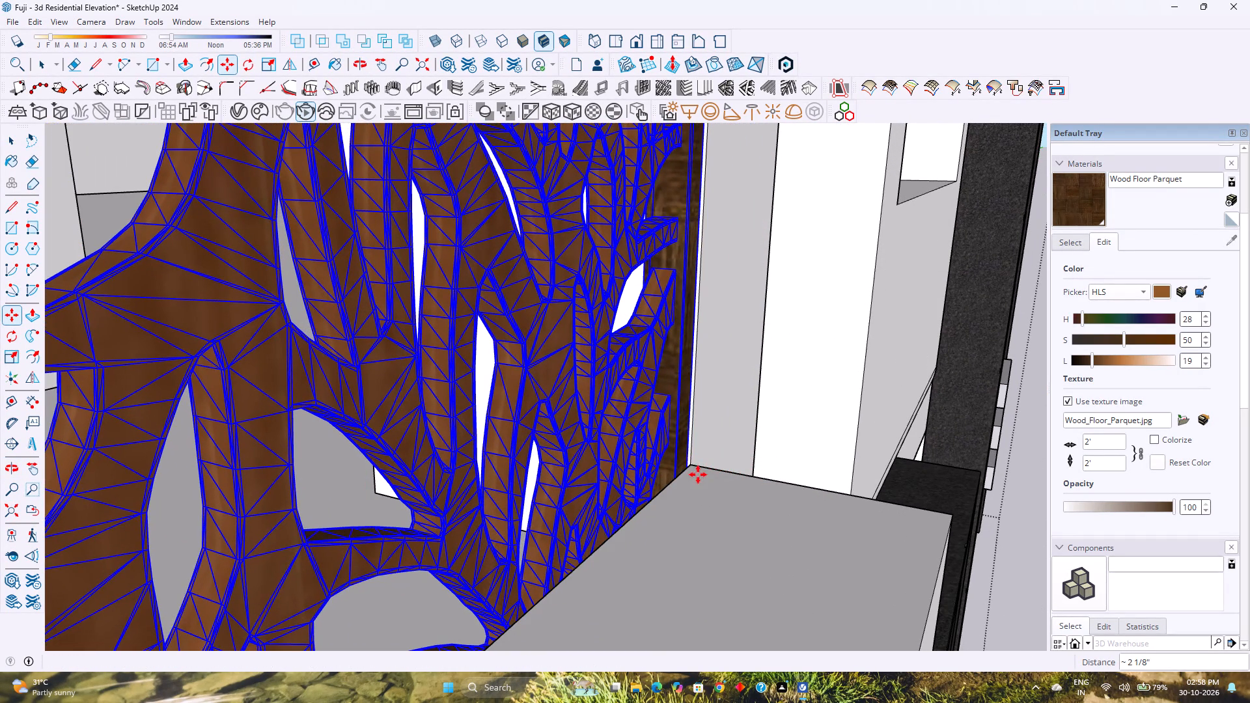
scroll(698, 475, "up", 8)
middle_click_drag(676, 470, 745, 519)
middle_click(745, 519)
scroll(712, 482, "down", 4)
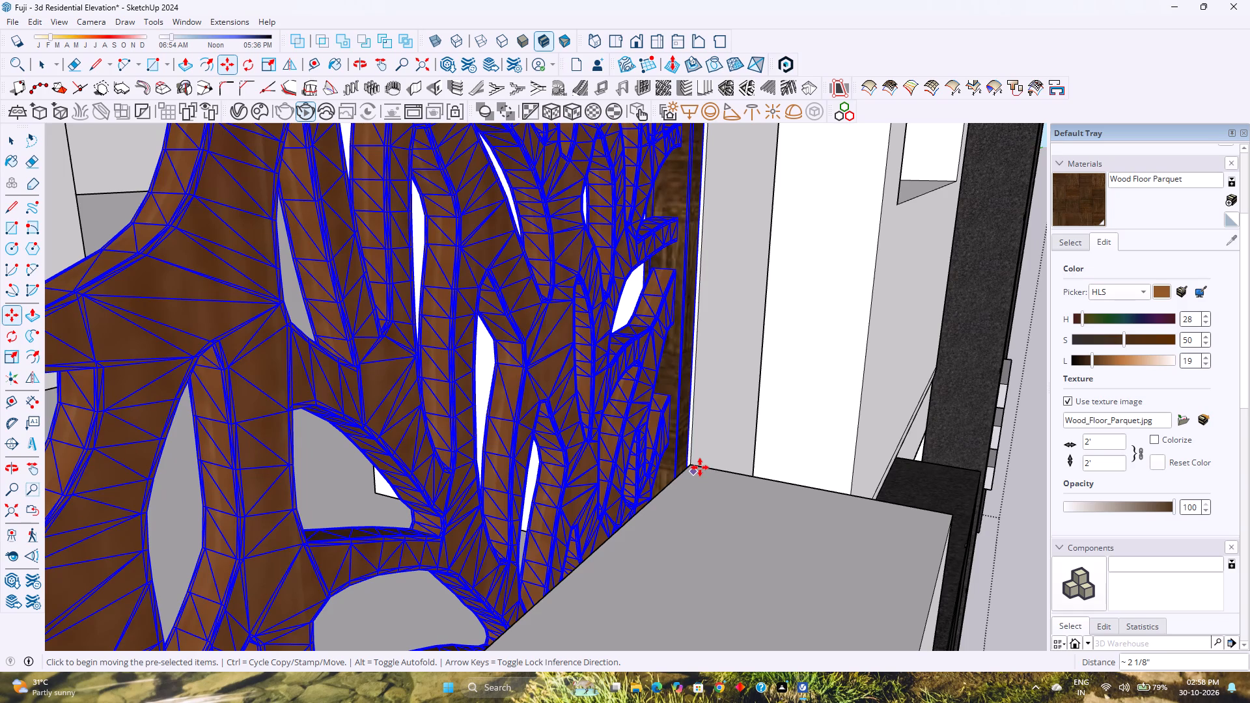
Examine how the jaali panel's bottom corner sits against the side parapet and the front wall.
scroll(700, 467, "down", 4)
scroll(712, 446, "up", 2)
scroll(715, 448, "down", 2)
scroll(715, 448, "up", 3)
scroll(749, 394, "down", 4)
scroll(751, 361, "up", 4)
scroll(693, 246, "down", 1)
scroll(659, 189, "up", 3)
left_click(911, 53)
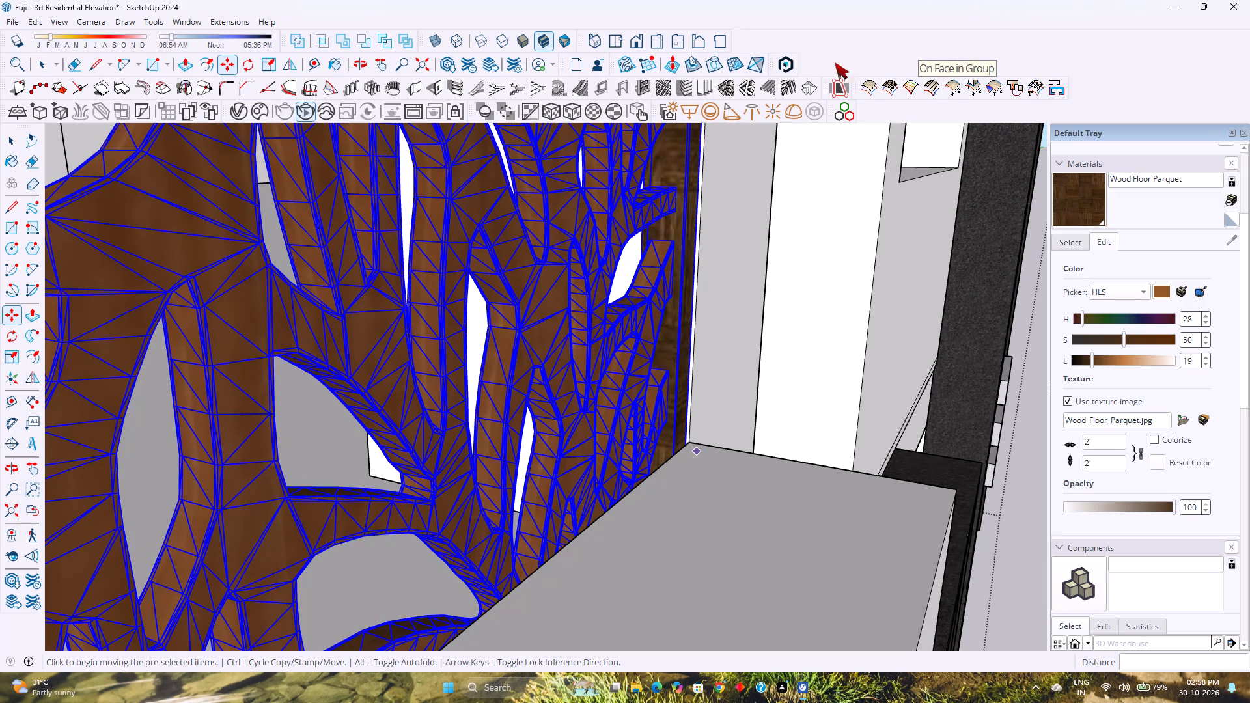
scroll(645, 223, "down", 2)
middle_click_drag(646, 263, 742, 268)
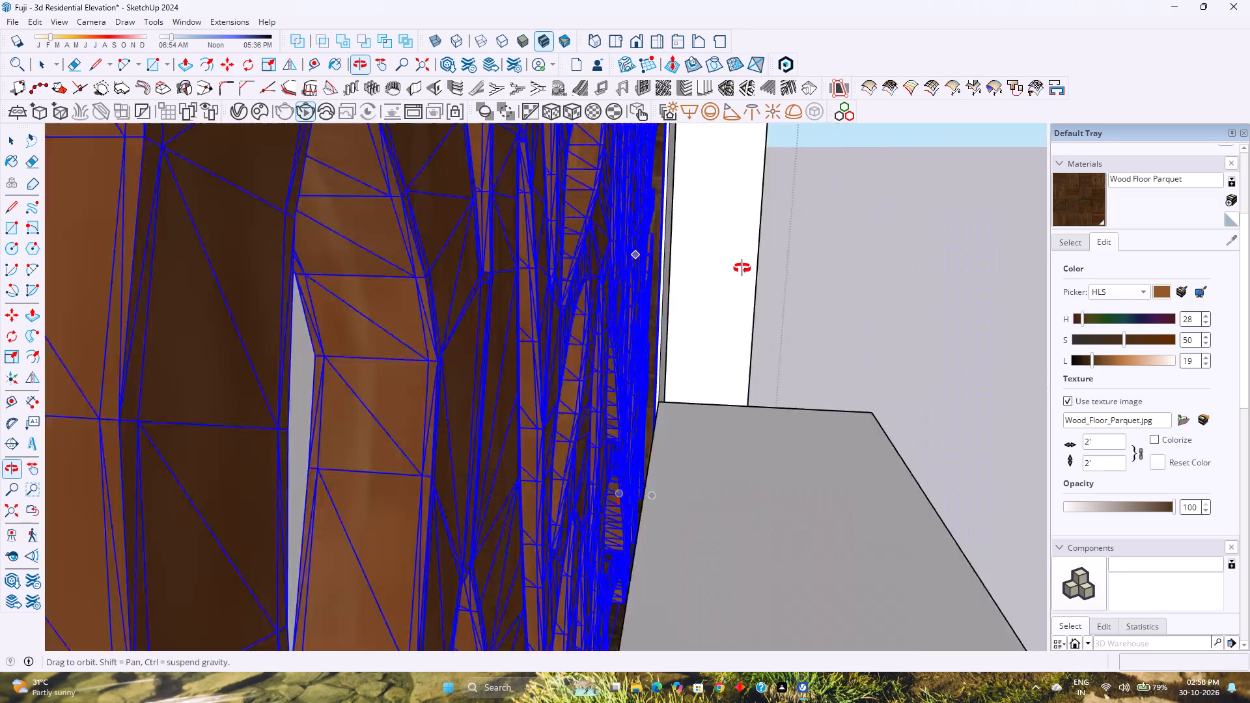
middle_click_drag(742, 268, 618, 363)
middle_click_drag(641, 296, 730, 303)
middle_click(731, 303)
middle_click(732, 303)
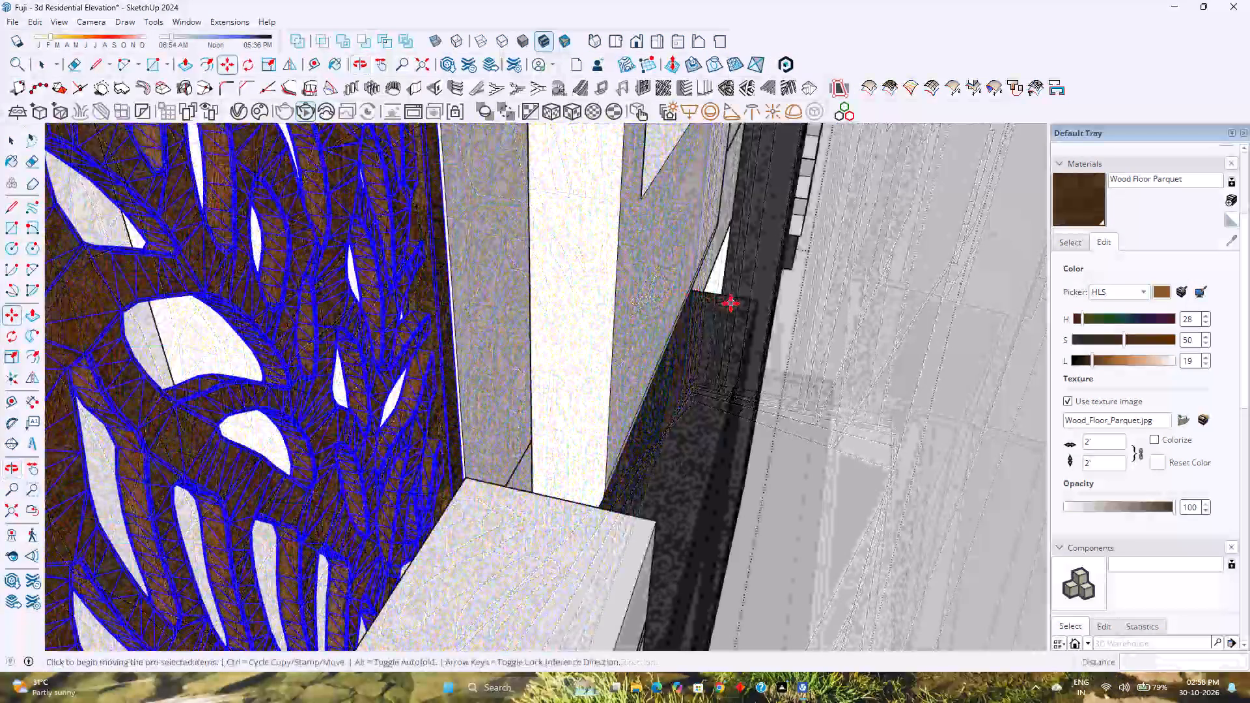
scroll(730, 303, "down", 14)
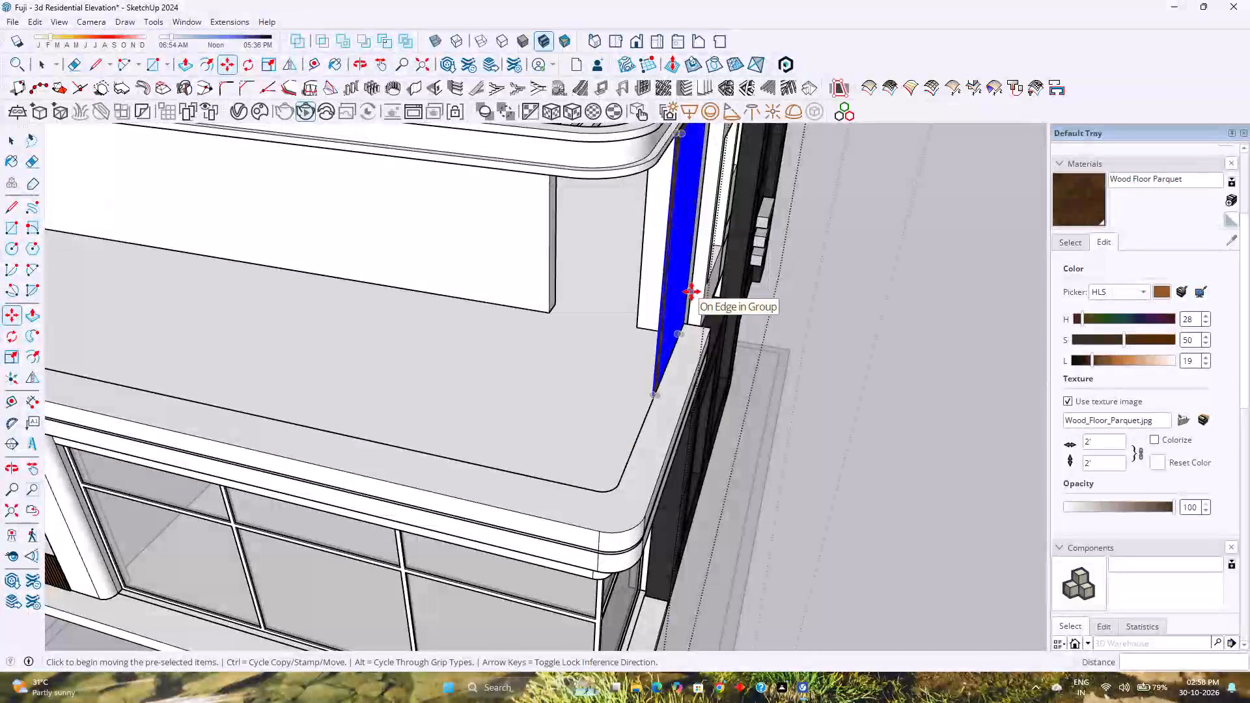
Scale the jaali panel's height by about 1.14 from its top so it meets the underside of the pergola canopy.
key("space")
scroll(691, 292, "down", 2)
middle_click_drag(692, 292, 703, 372, "shift")
middle_click_drag(702, 377, 451, 243)
middle_click(451, 243)
scroll(452, 243, "down", 2)
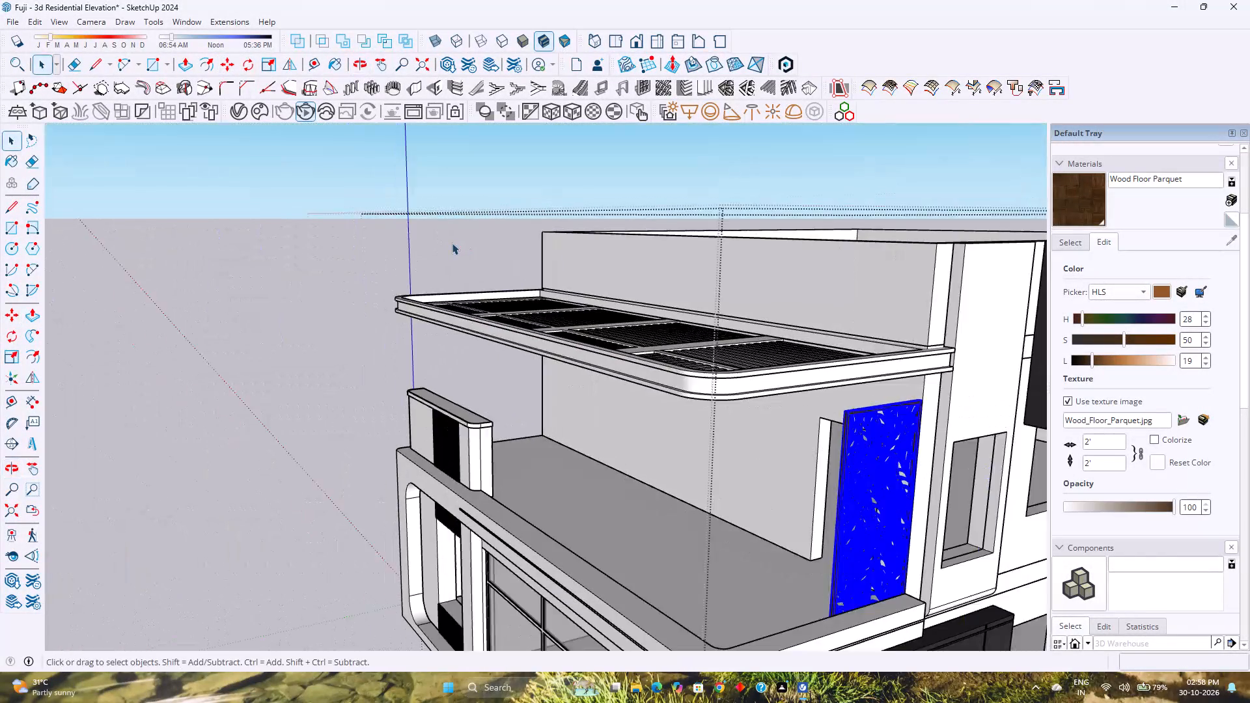
scroll(452, 243, "down", 1)
middle_click_drag(581, 332, 521, 271, "shift")
middle_click(521, 270, "shift")
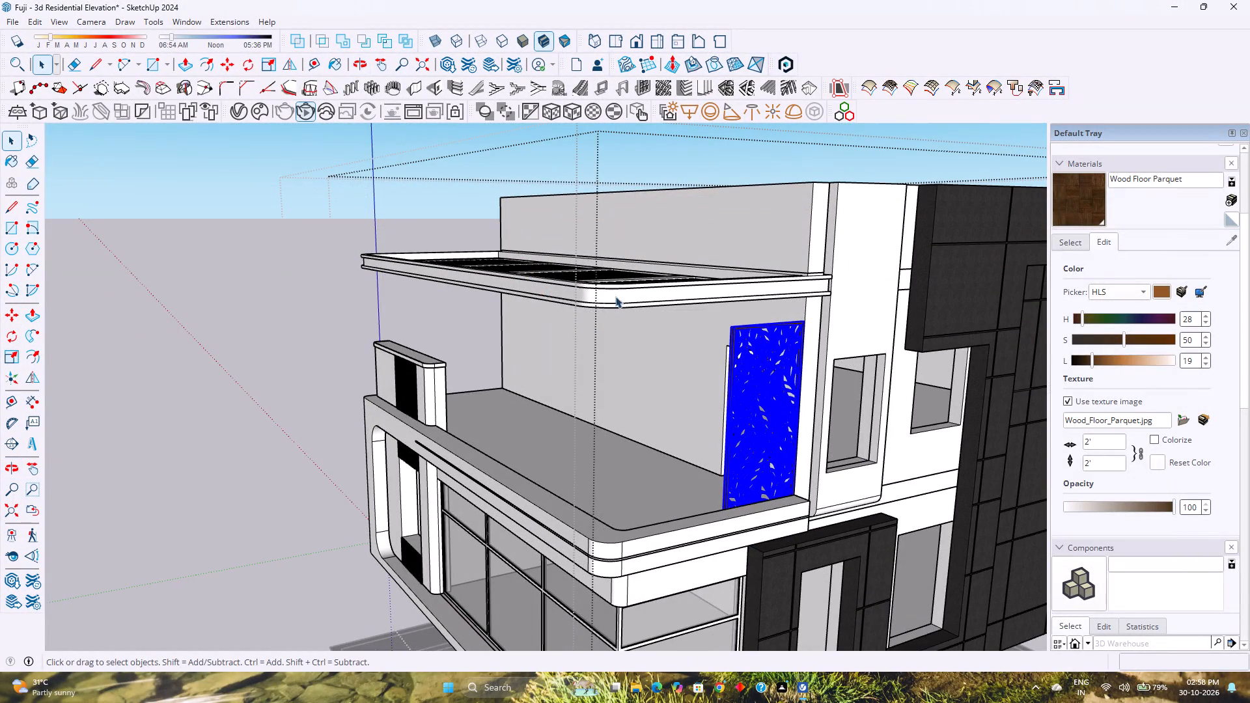
key("s")
scroll(728, 328, "up", 3)
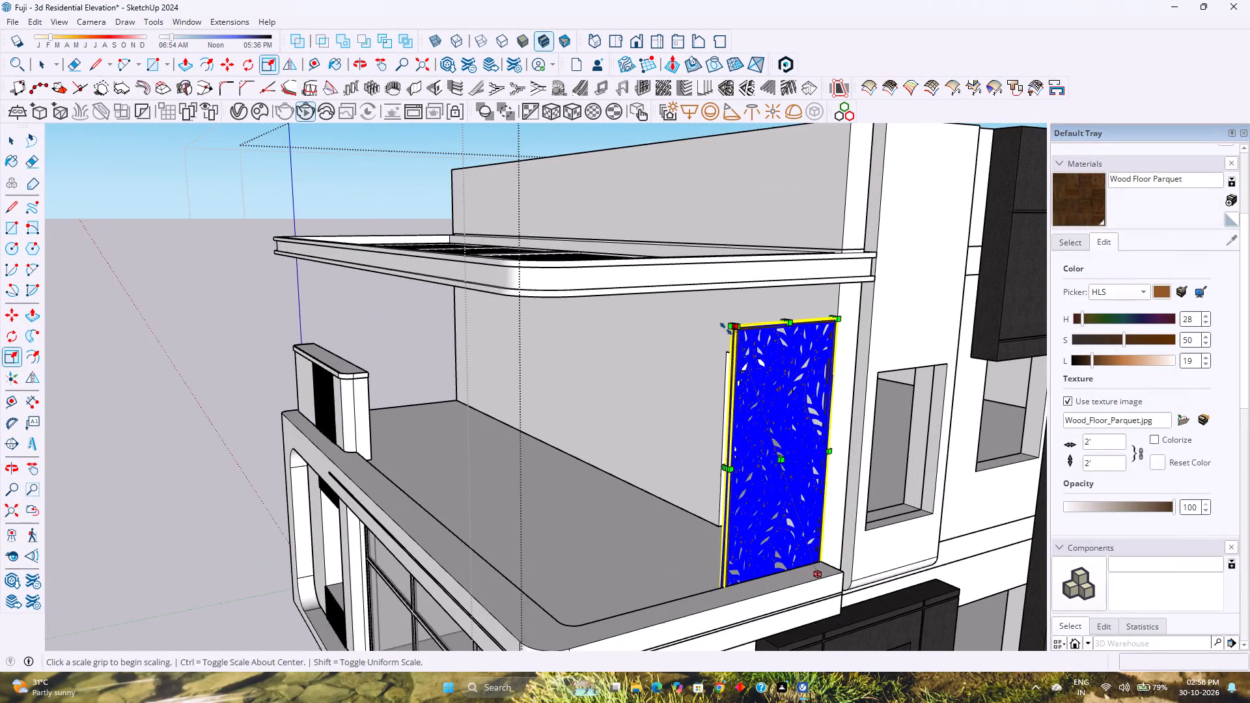
scroll(726, 329, "up", 9)
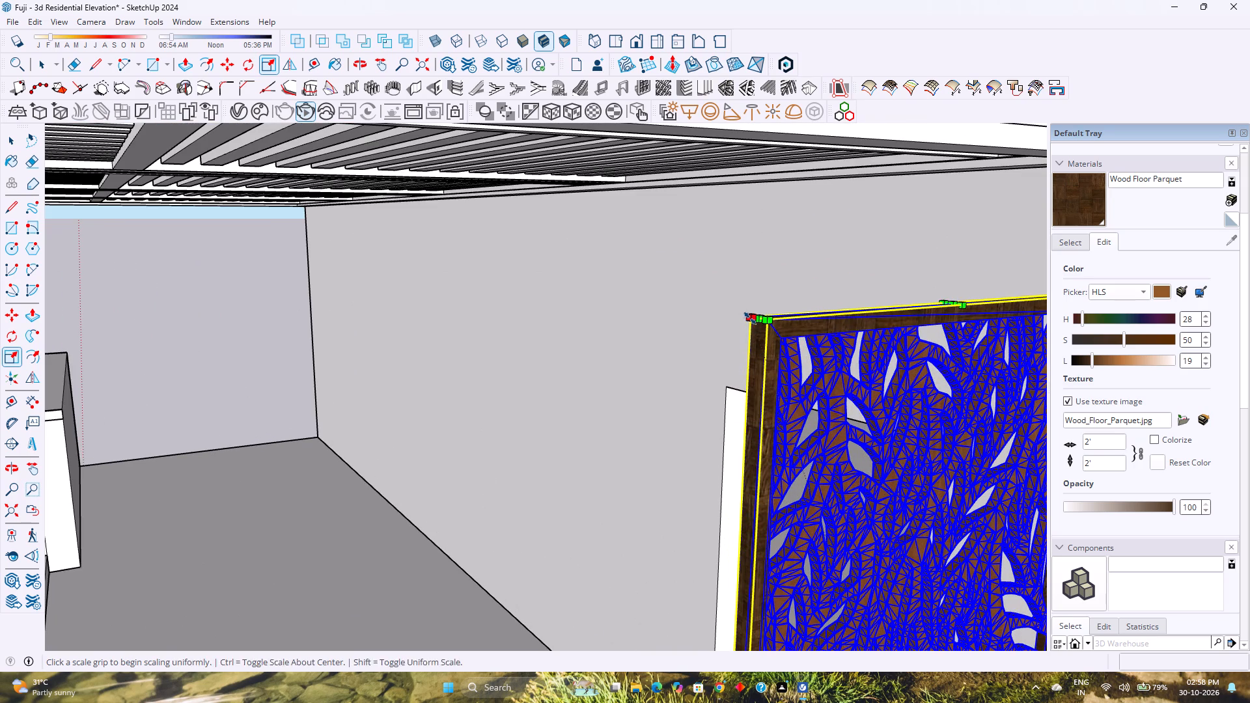
left_click(758, 320)
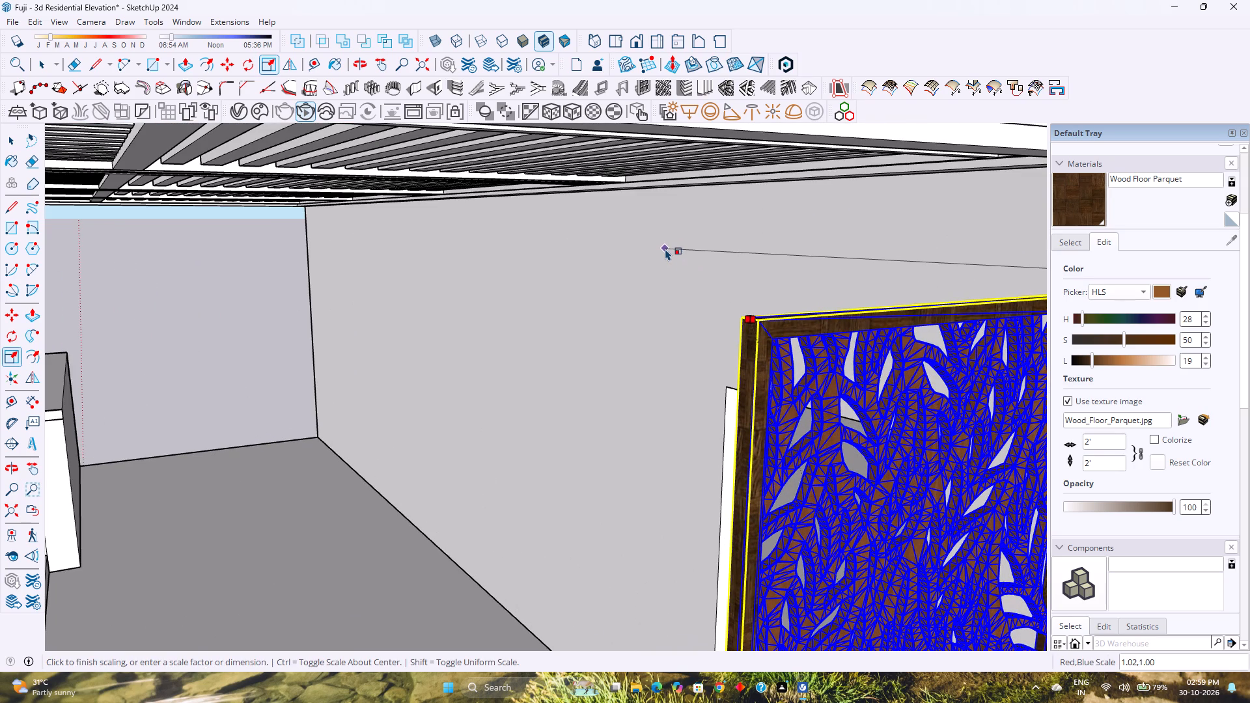
key("Escape")
scroll(747, 318, "up", 2)
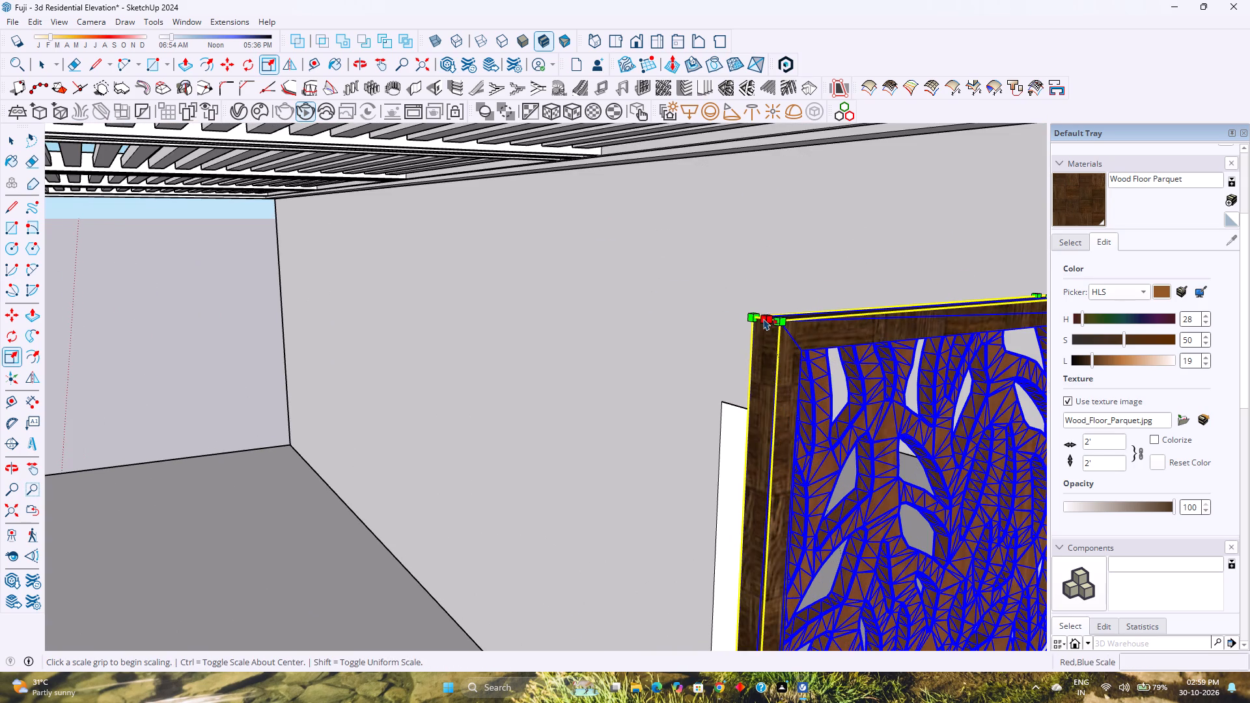
left_click(764, 318)
key("Escape")
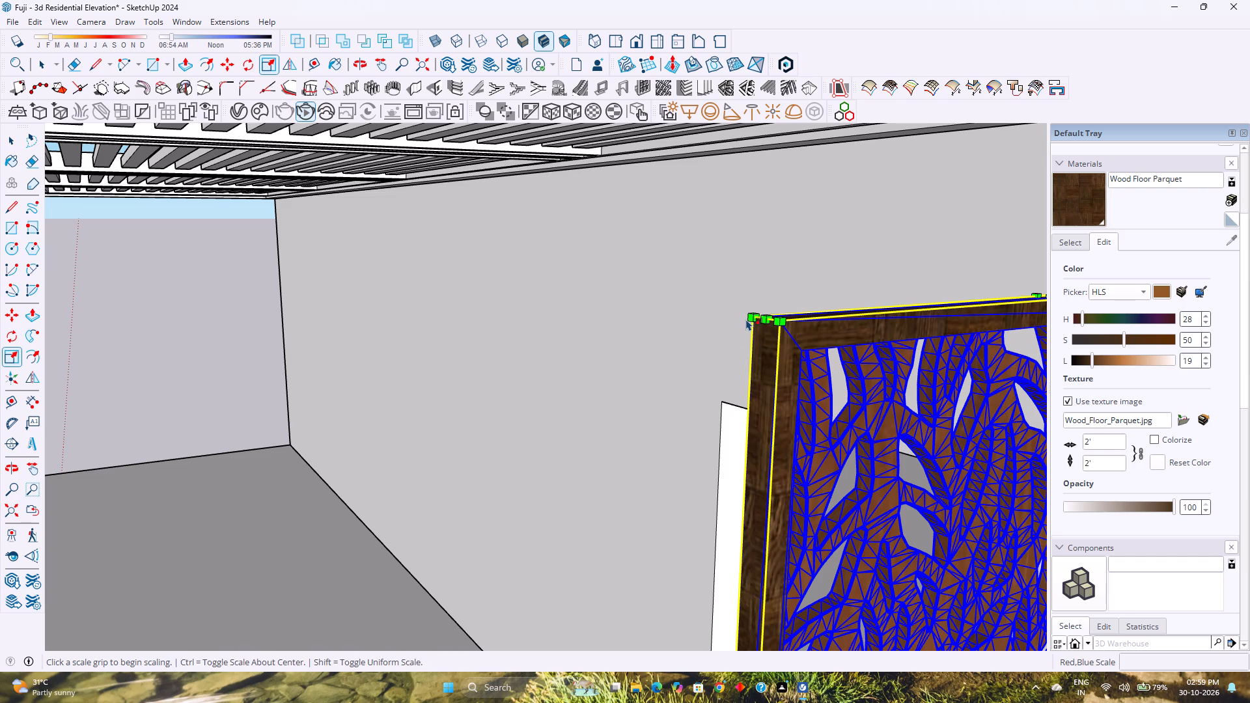
middle_click_drag(792, 376, 930, 413)
middle_click(930, 413)
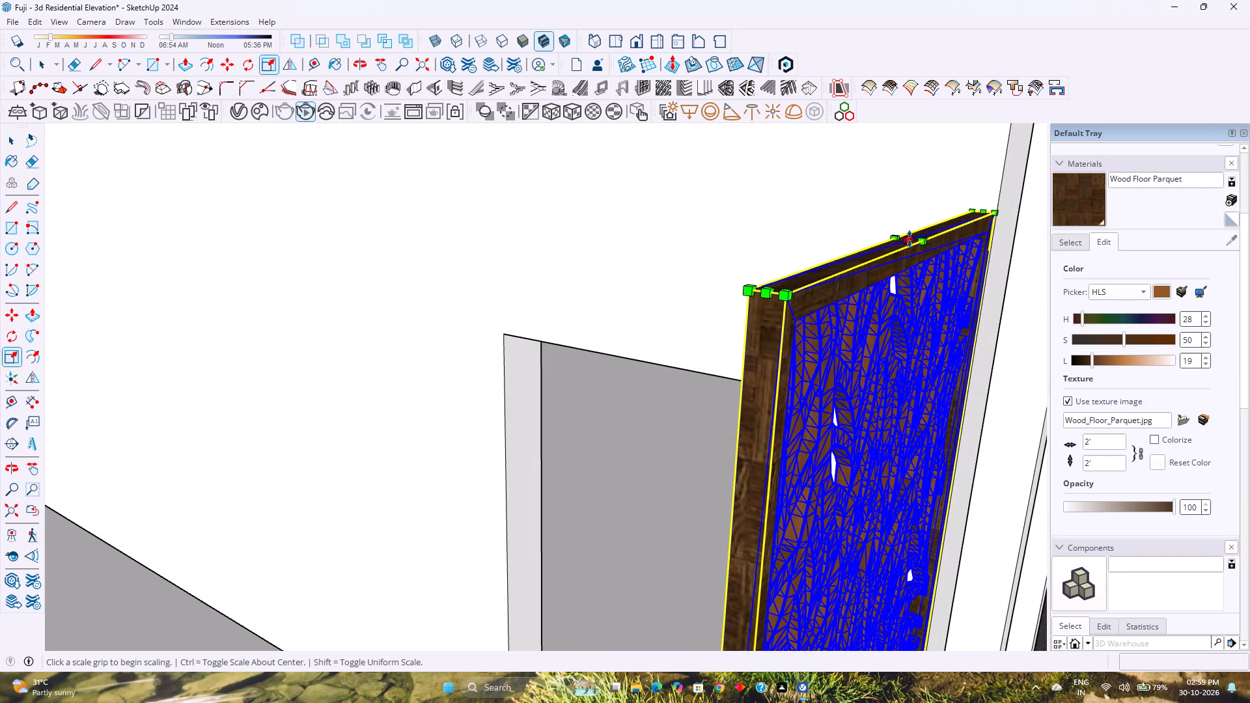
left_click(910, 239)
scroll(909, 219, "down", 10)
middle_click_drag(904, 213, 887, 237, "shift")
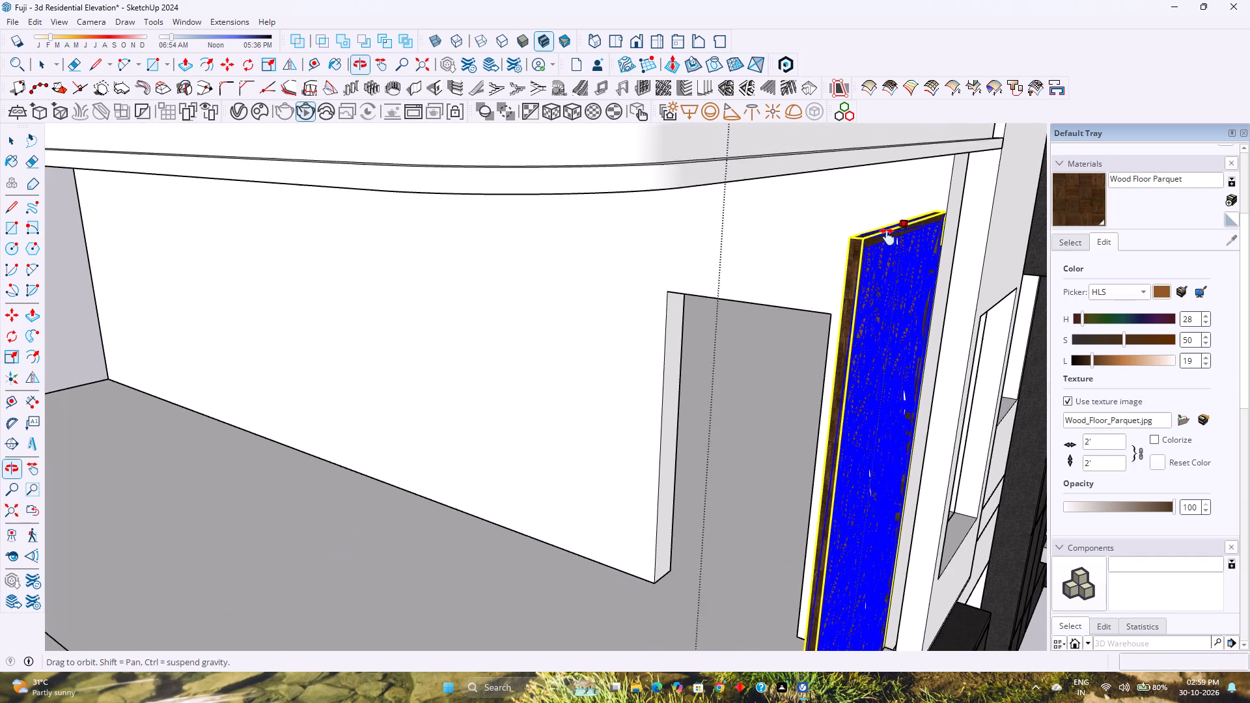
middle_click_drag(887, 237, 848, 296, "shift")
middle_click_drag(840, 298, 959, 165)
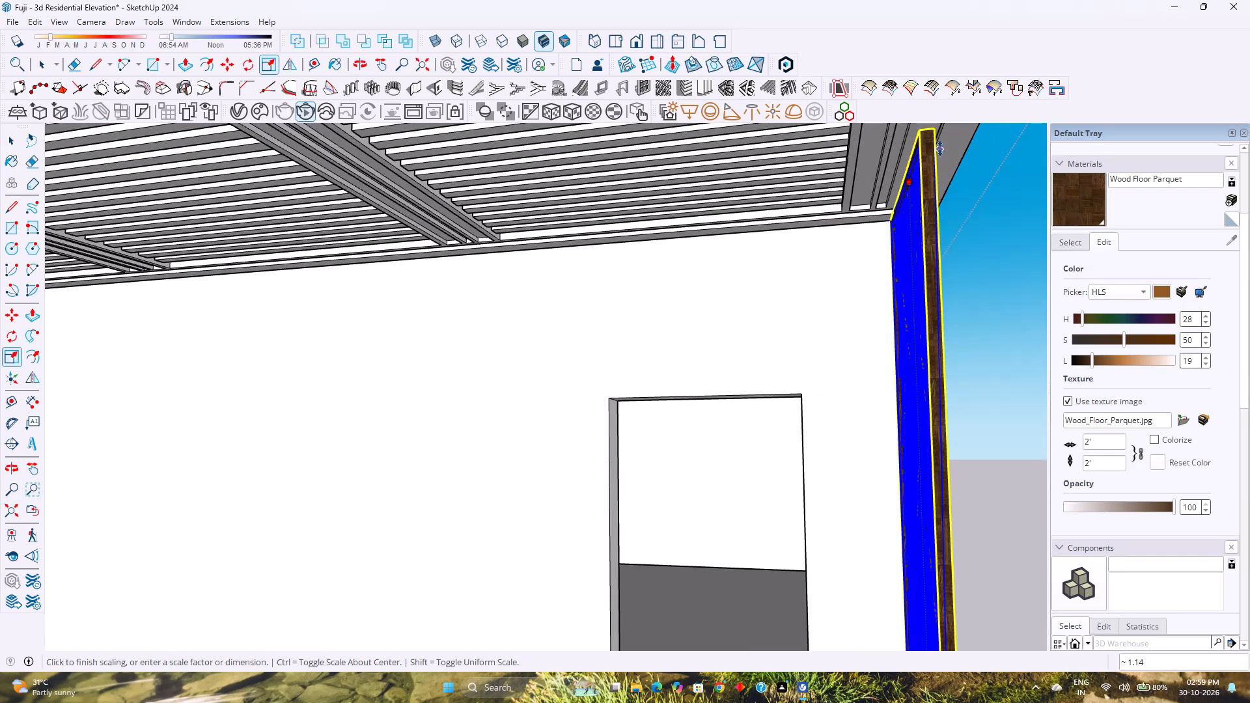
middle_click_drag(928, 156, 907, 212, "shift")
left_click(919, 158)
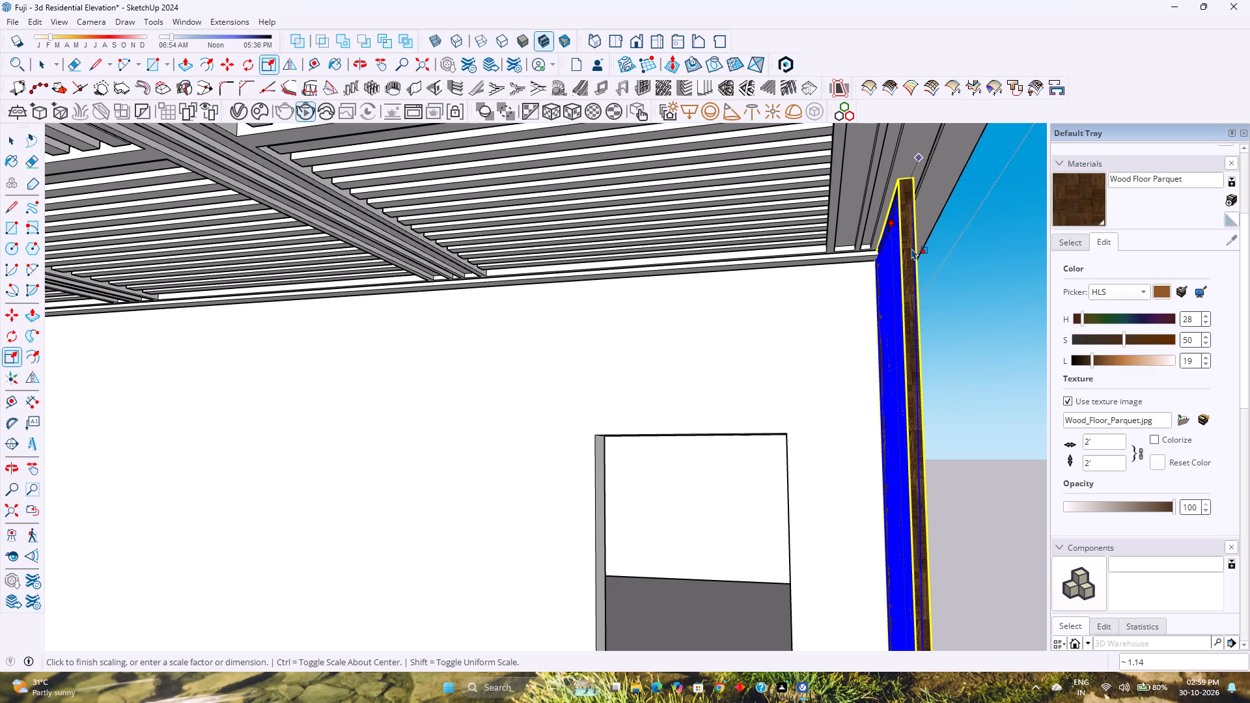
Scale the jaali panel's width by 1.50 along the red axis, extending it toward the terrace front.
scroll(910, 247, "down", 8)
middle_click_drag(902, 275, 967, 357)
middle_click(968, 358)
middle_click_drag(818, 328, 730, 247, "shift")
middle_click_drag(710, 240, 833, 301)
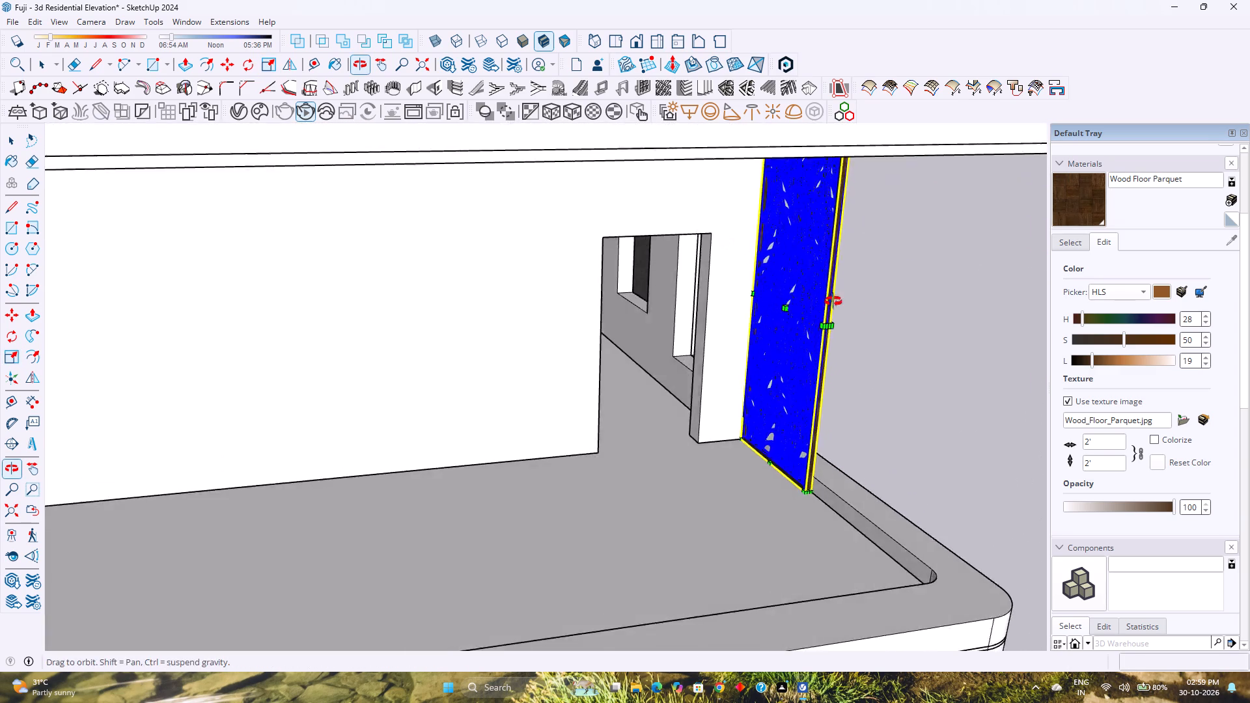
middle_click_drag(833, 301, 936, 335)
middle_click(936, 335)
scroll(863, 322, "up", 7)
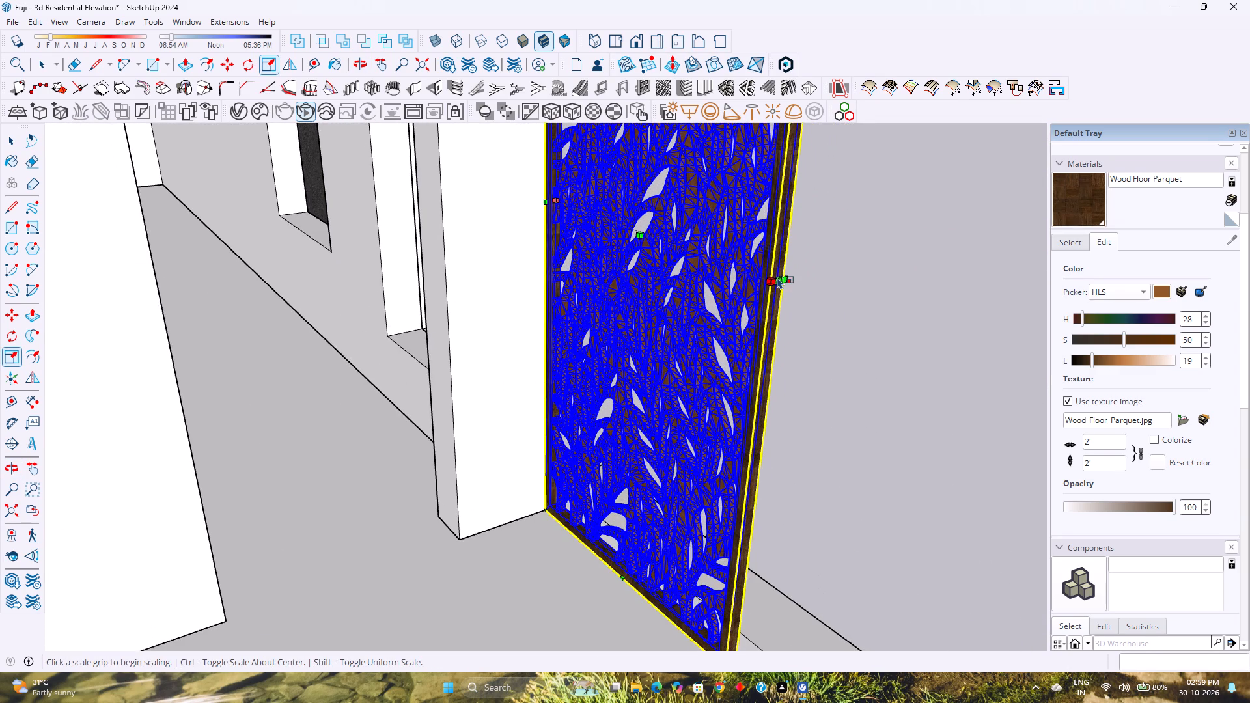
left_click(783, 280)
scroll(802, 297, "down", 5)
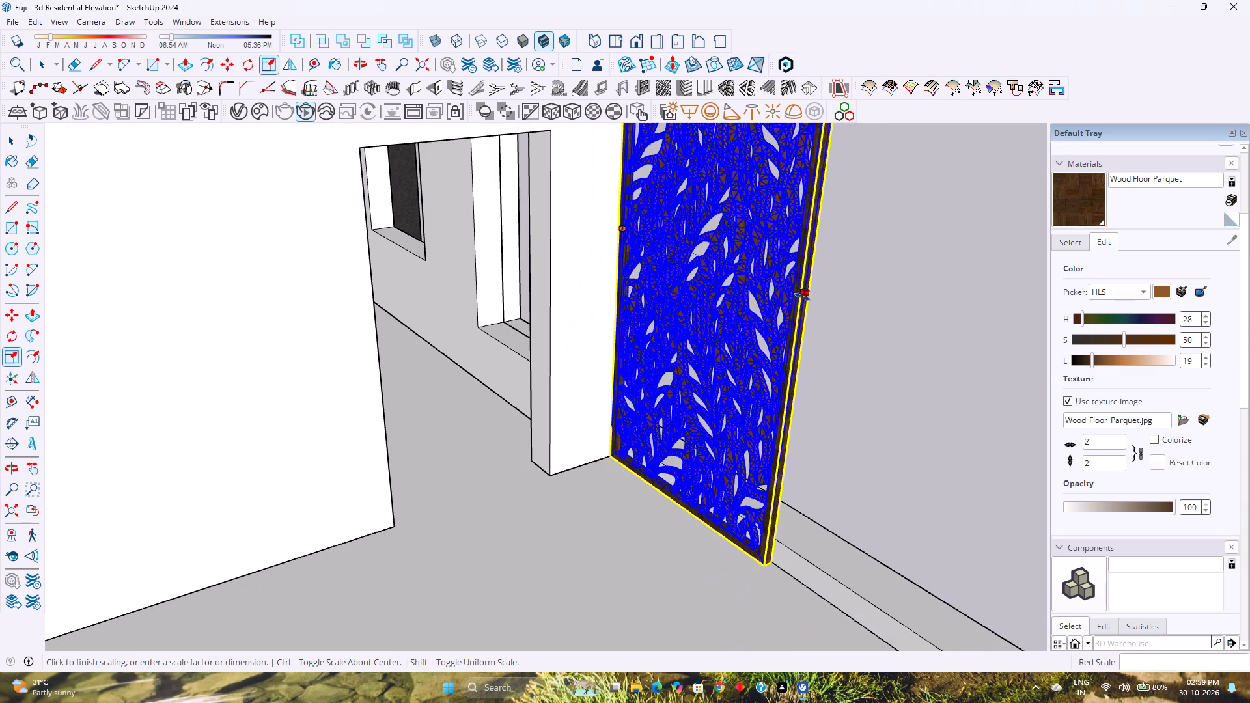
scroll(802, 297, "down", 2)
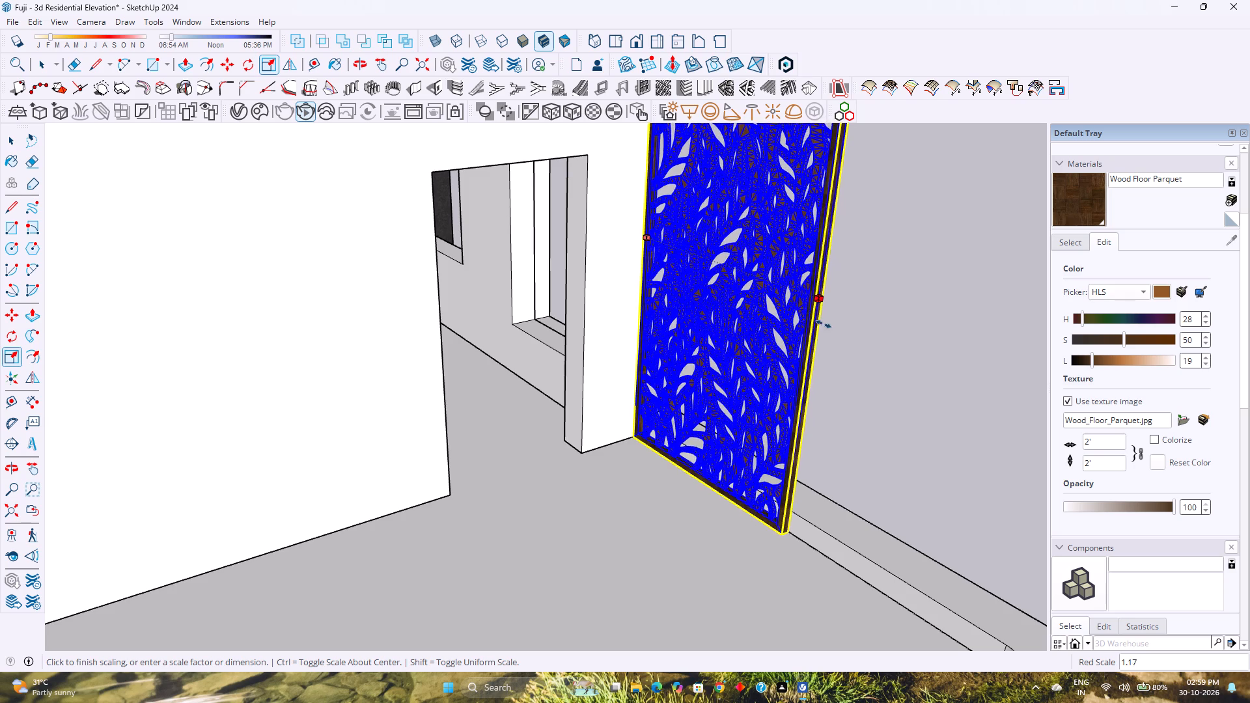
scroll(839, 331, "down", 3)
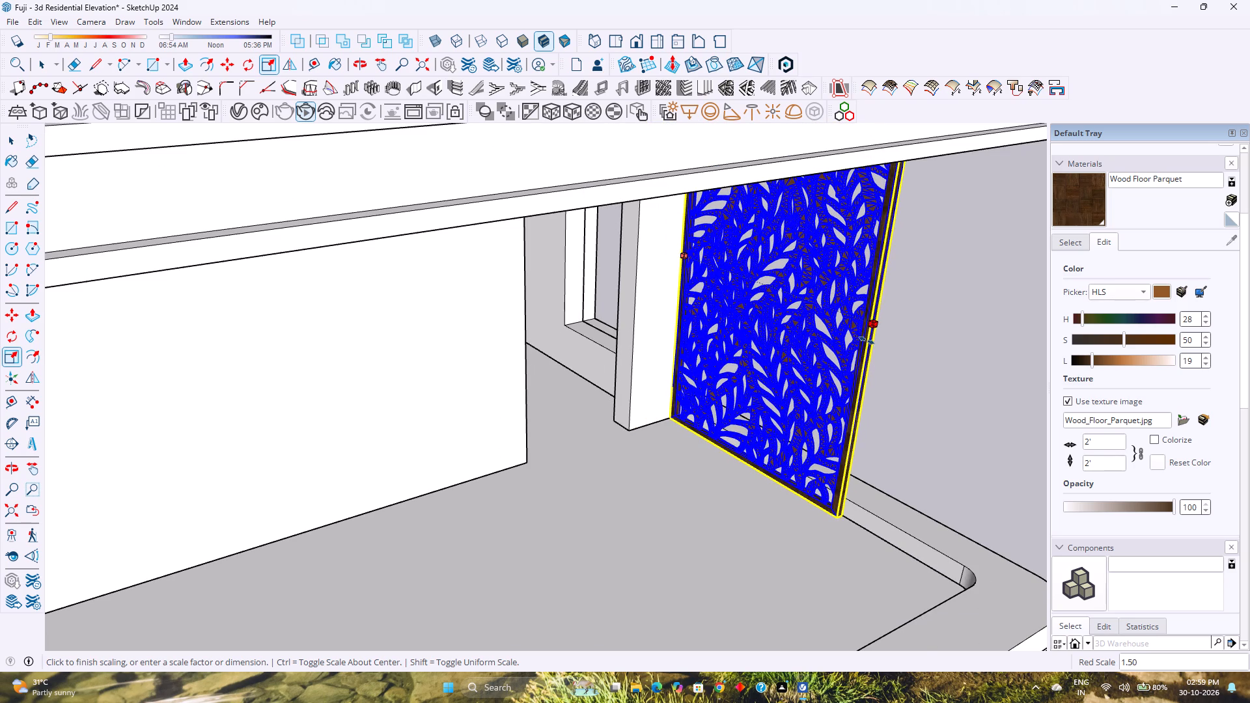
left_click(867, 340)
Mirror a copy of the jaali panel to the terrace's opposite side, with the flip plane offset about 15' 11", and clear the selection.
scroll(869, 347, "down", 7)
middle_click_drag(869, 347, 721, 321)
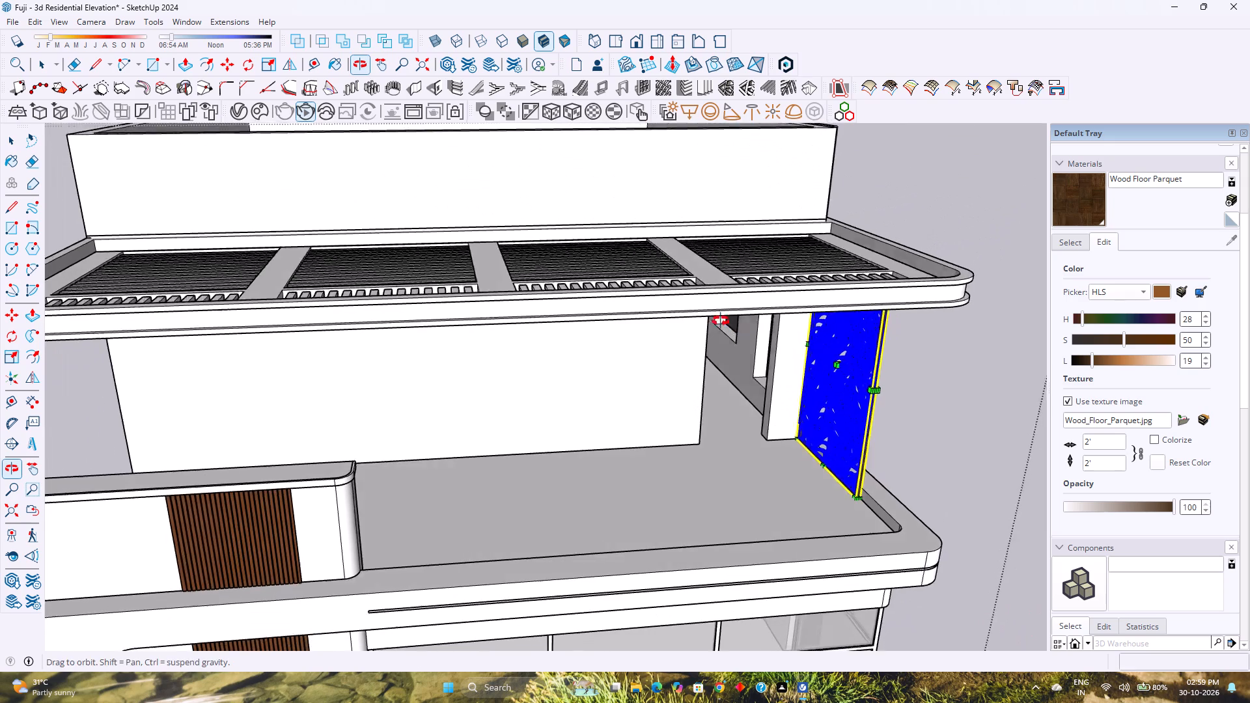
middle_click_drag(721, 321, 717, 320)
middle_click(713, 319)
scroll(712, 318, "down", 7)
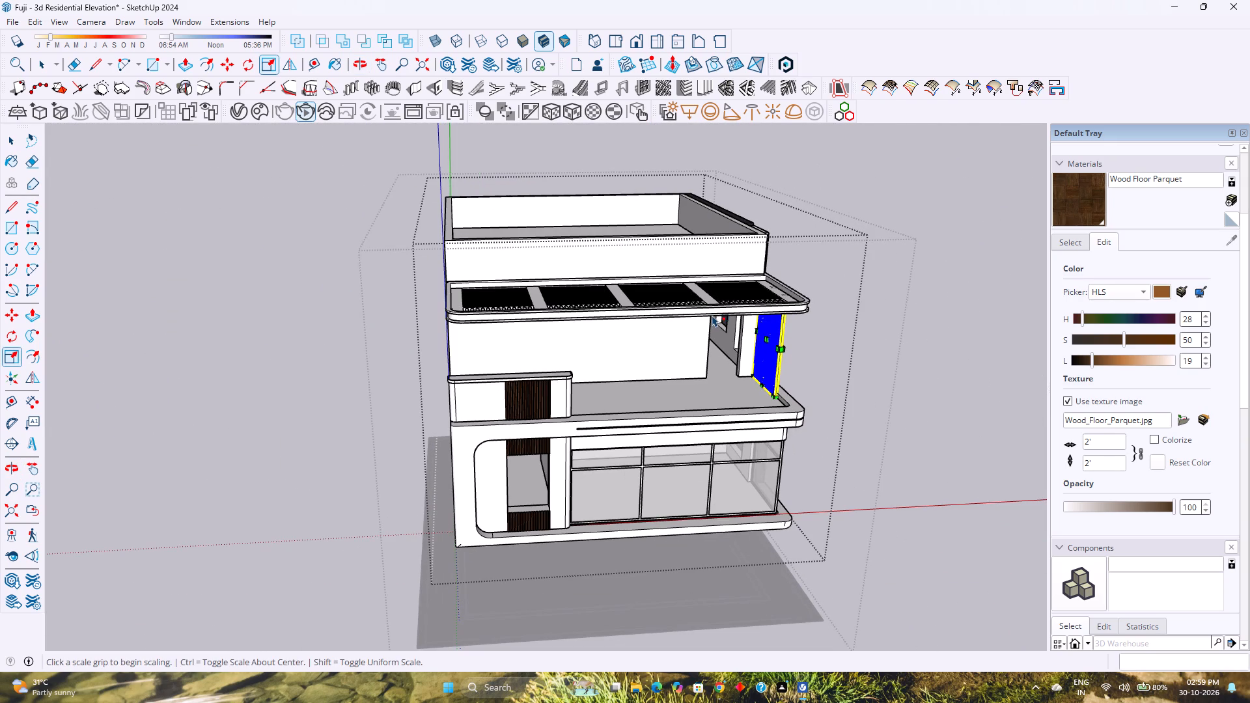
key("space")
middle_click_drag(702, 309, 642, 246)
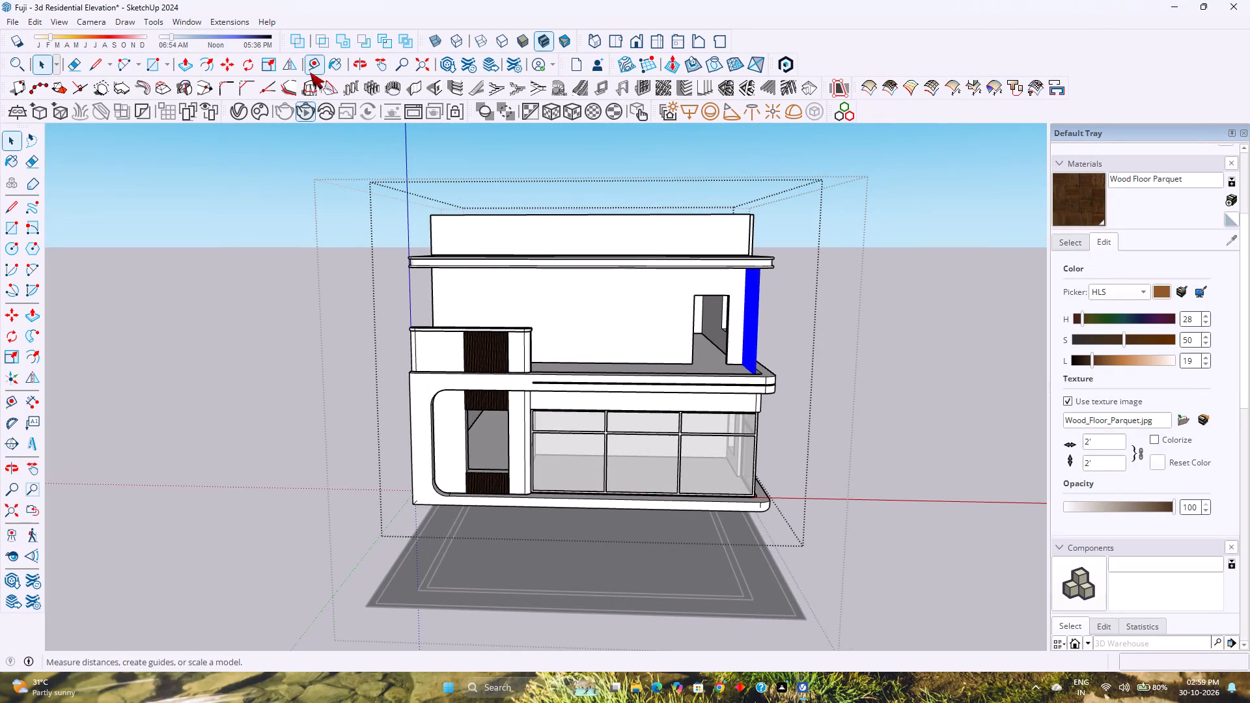
left_click(299, 65)
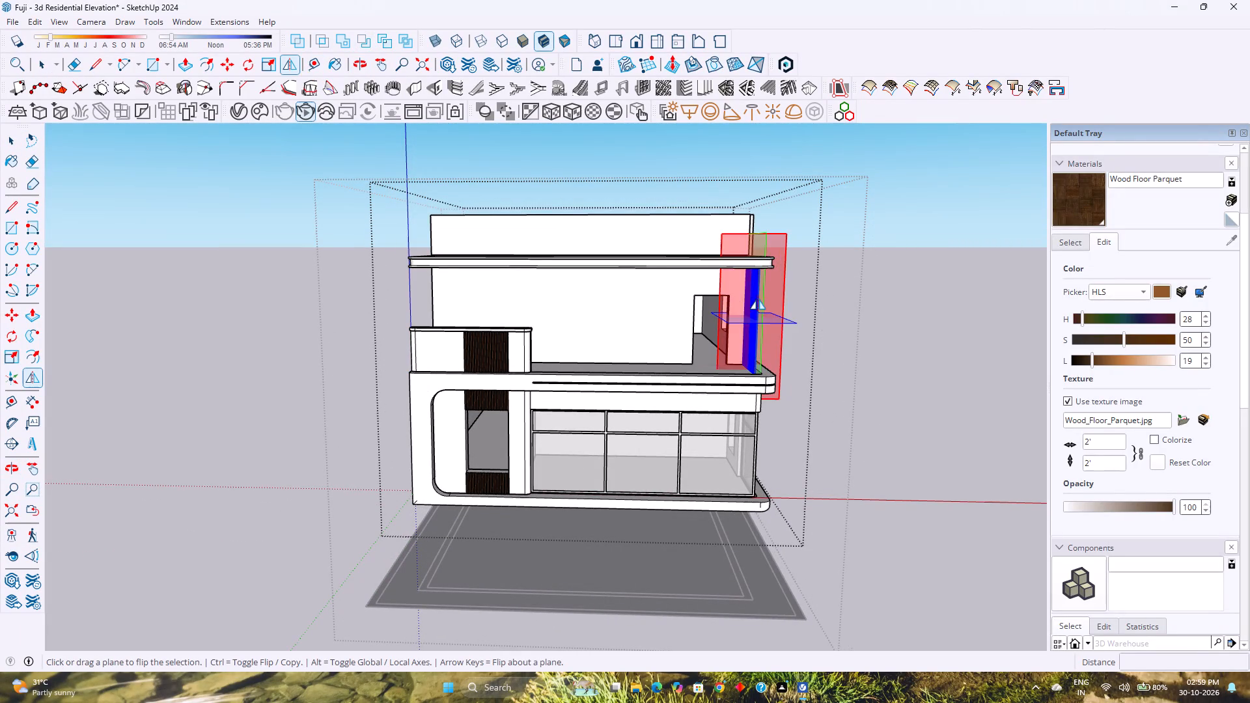
left_click_drag(760, 299, 615, 218)
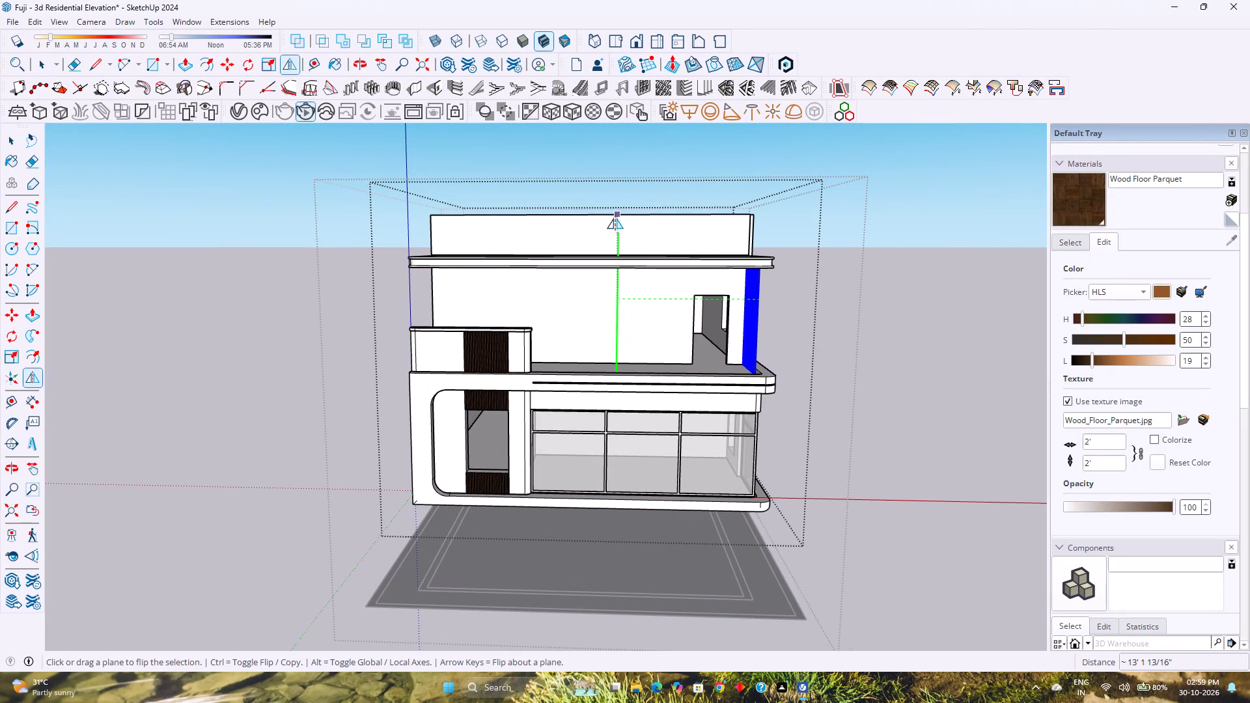
left_click_drag(615, 218, 592, 217)
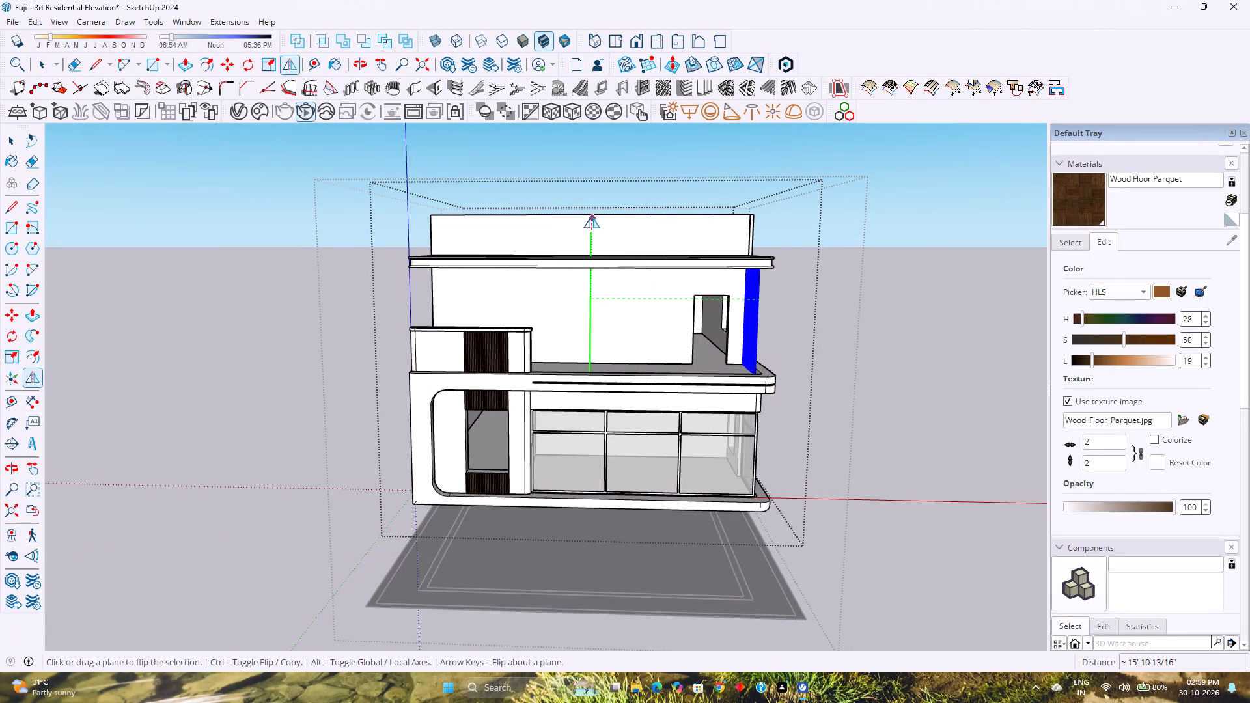
left_click_drag(592, 217, 590, 216)
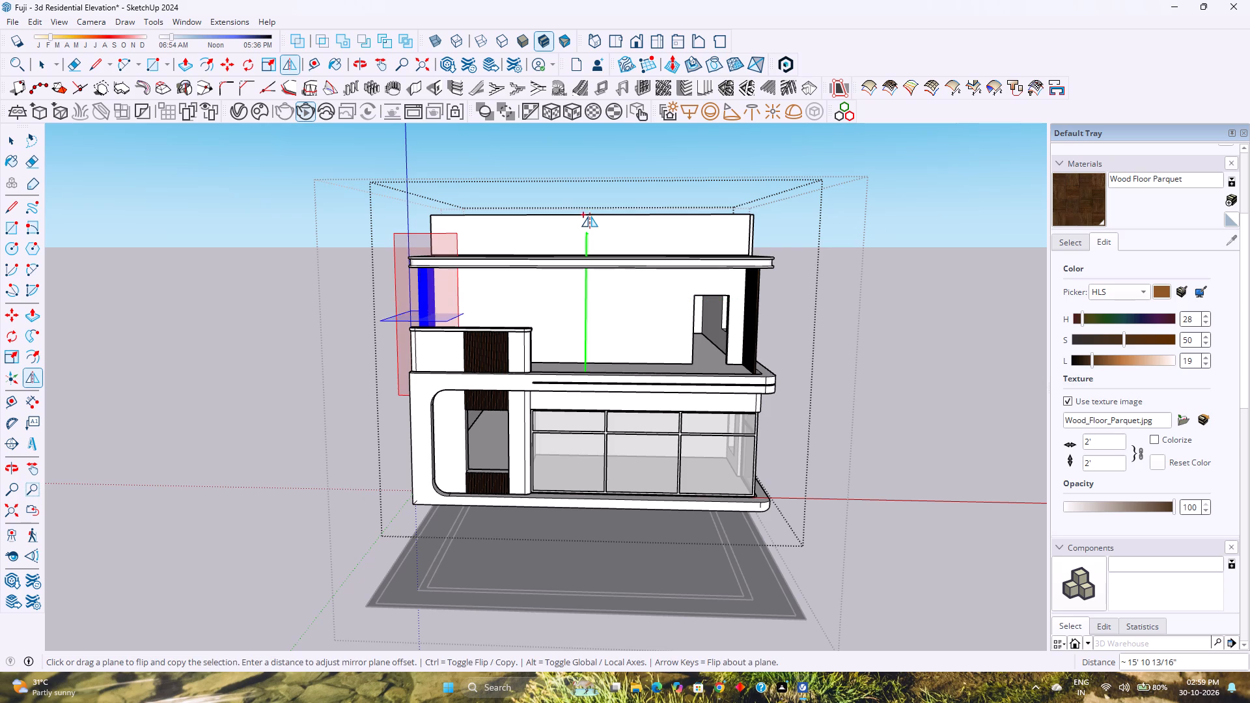
key("space")
key("Escape")
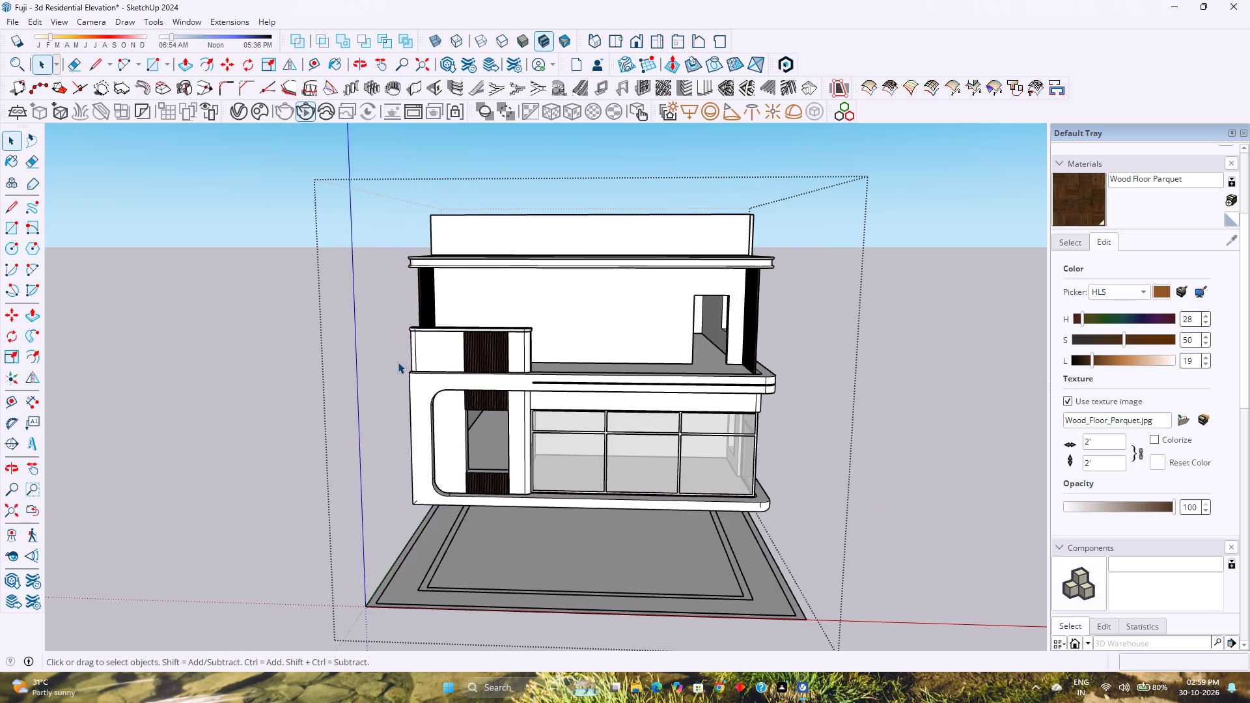
Examine both terrace jaali panels between the side parapet and pergola canopy, with the near panel's leaf lattice selected.
middle_click_drag(409, 351, 835, 432)
middle_click(835, 432)
scroll(681, 398, "up", 4)
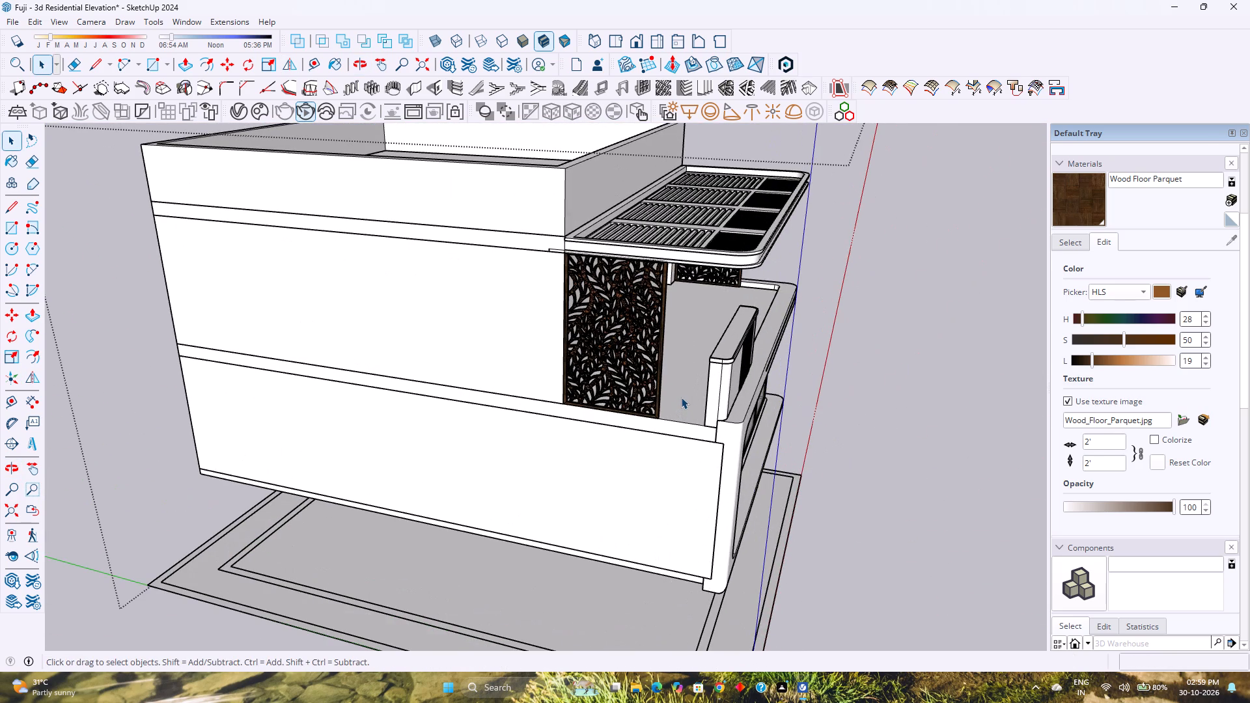
middle_click_drag(684, 389, 608, 372)
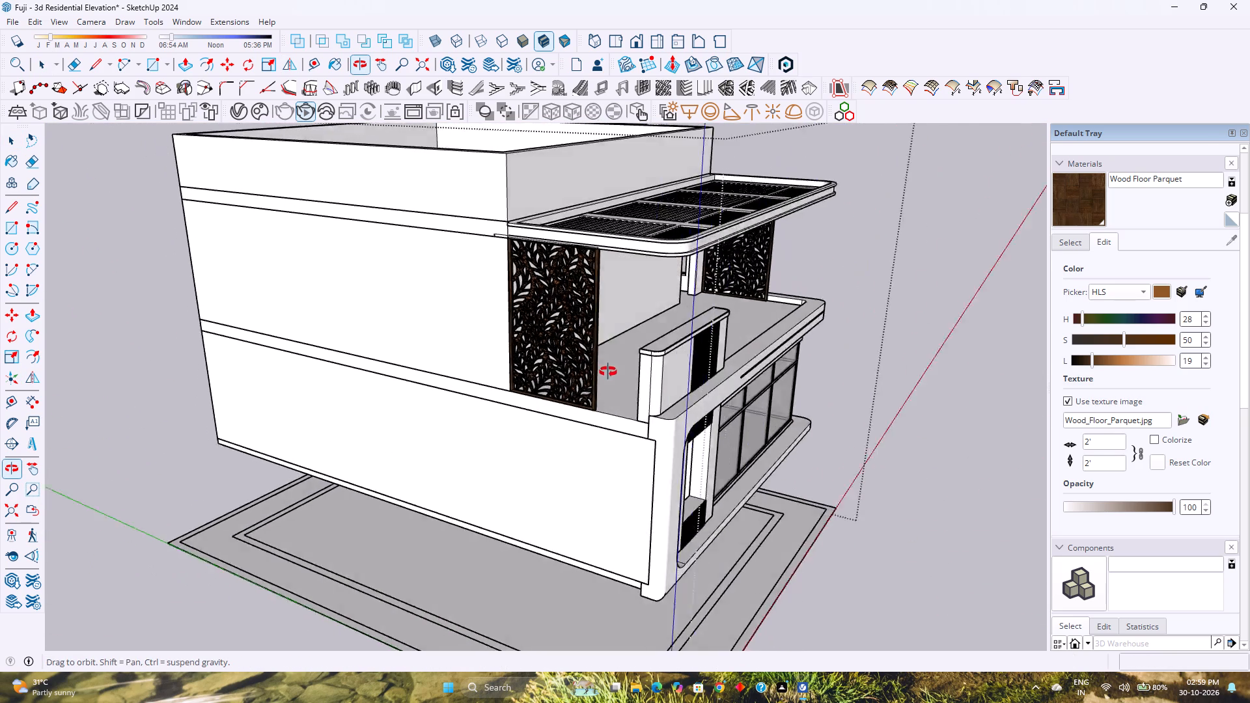
middle_click_drag(608, 372, 707, 406)
middle_click(707, 406)
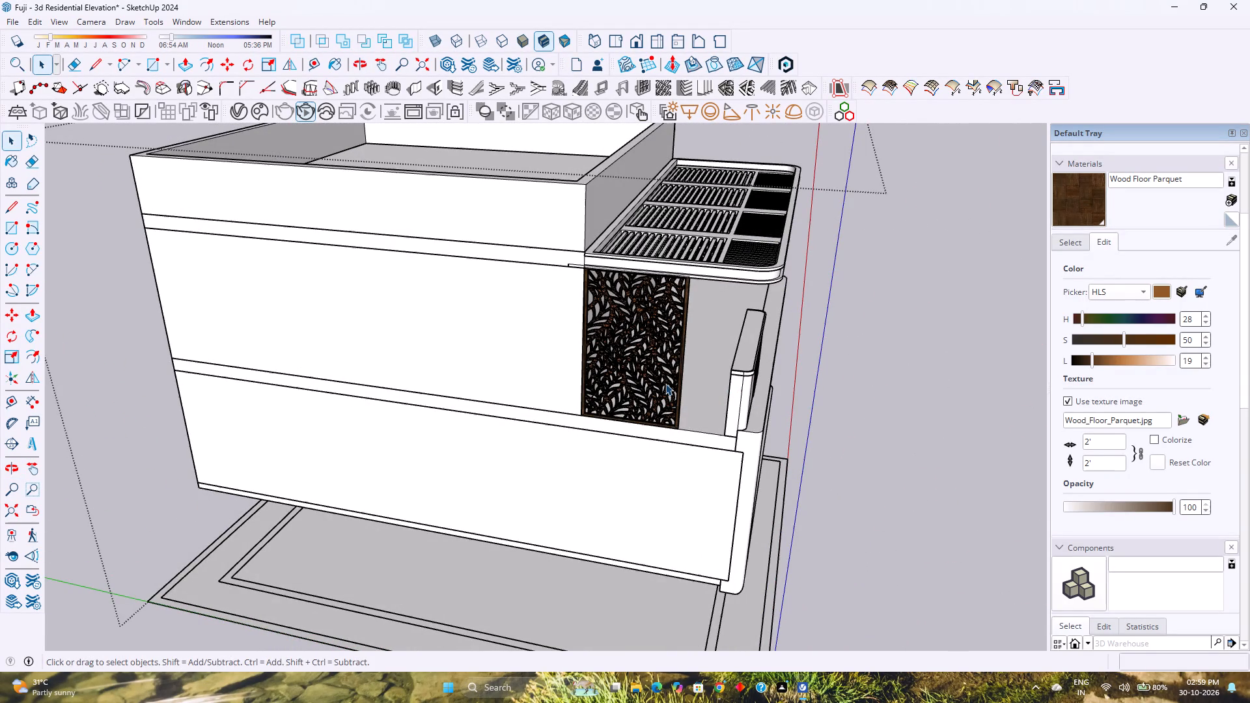
left_click(666, 383)
left_click(666, 383)
left_click(666, 383)
scroll(666, 383, "up", 3)
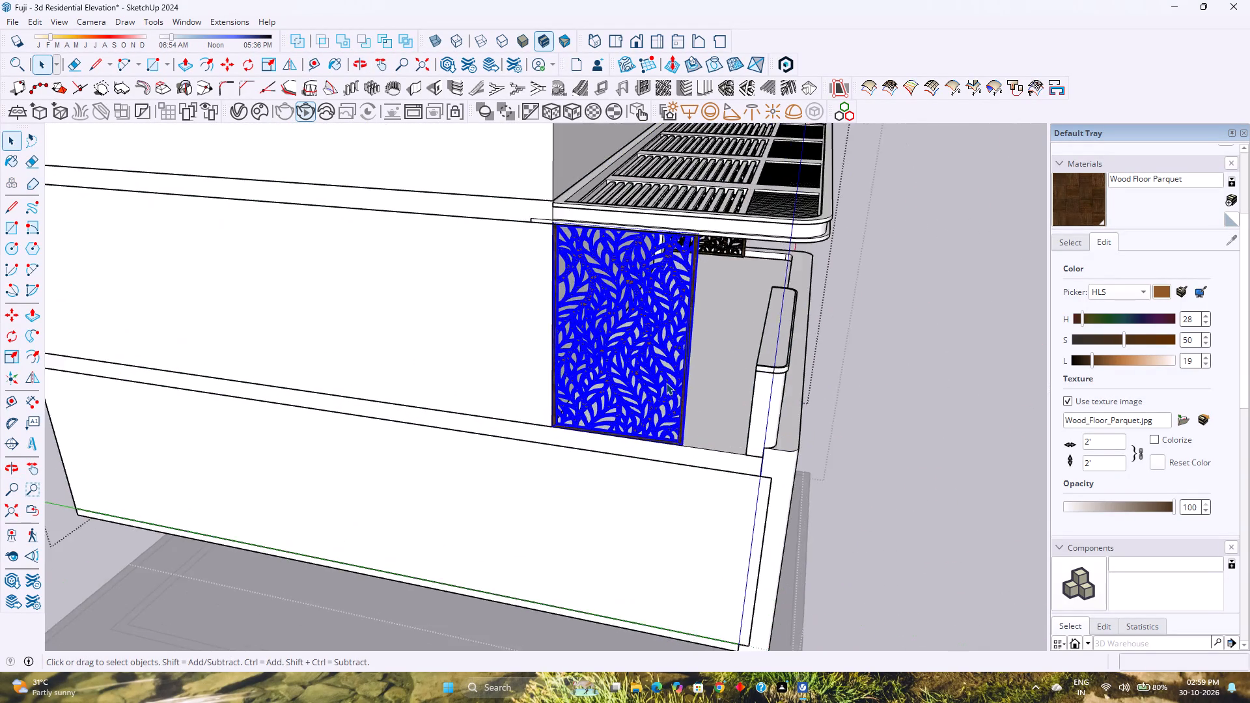
scroll(666, 383, "up", 5)
middle_click_drag(666, 383, 571, 336)
middle_click(542, 334)
middle_click(541, 334)
scroll(654, 397, "down", 2)
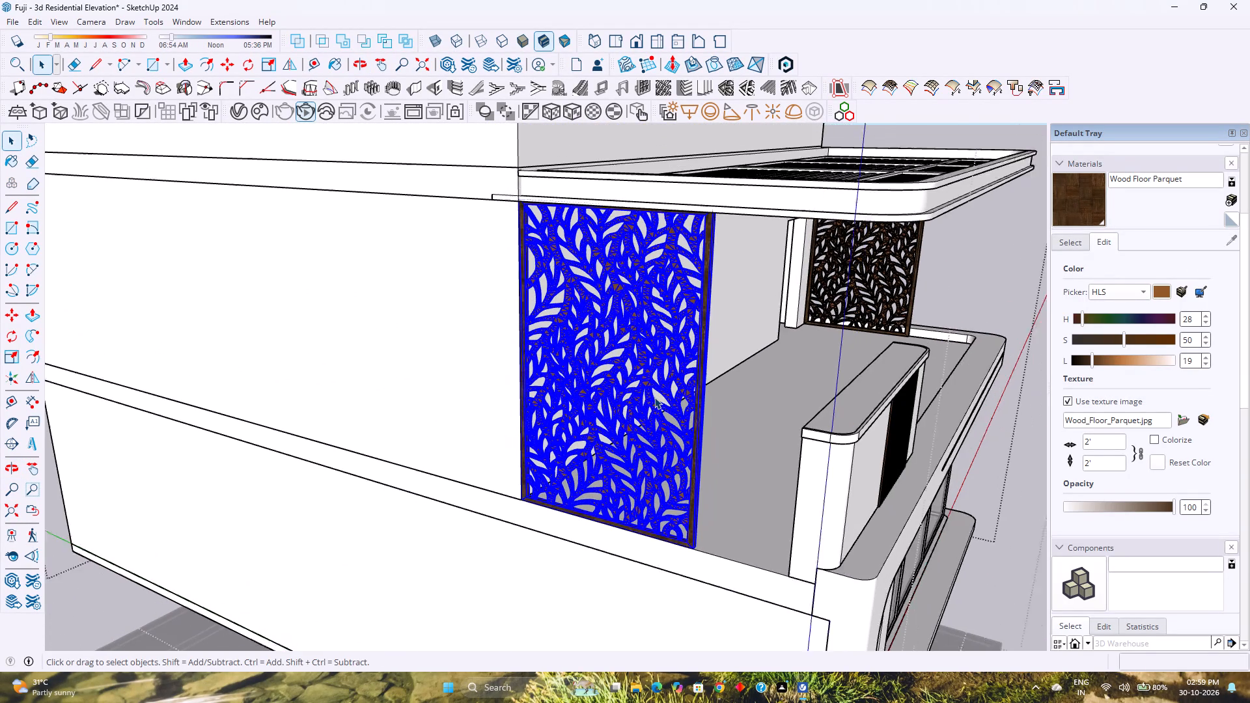
scroll(654, 397, "down", 1)
middle_click_drag(661, 417, 770, 374)
middle_click(771, 374)
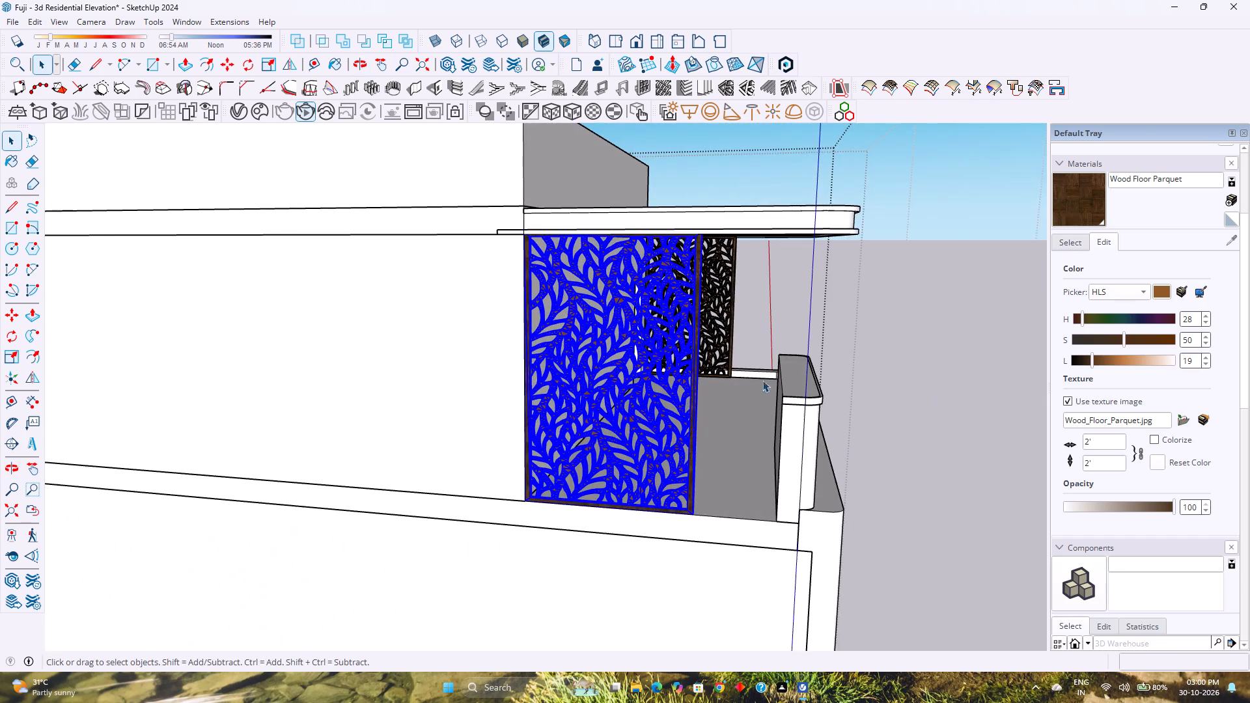
scroll(736, 385, "up", 2)
middle_click_drag(736, 385, 711, 362)
middle_click(711, 362)
scroll(671, 370, "down", 4)
middle_click_drag(660, 370, 714, 421, "shift")
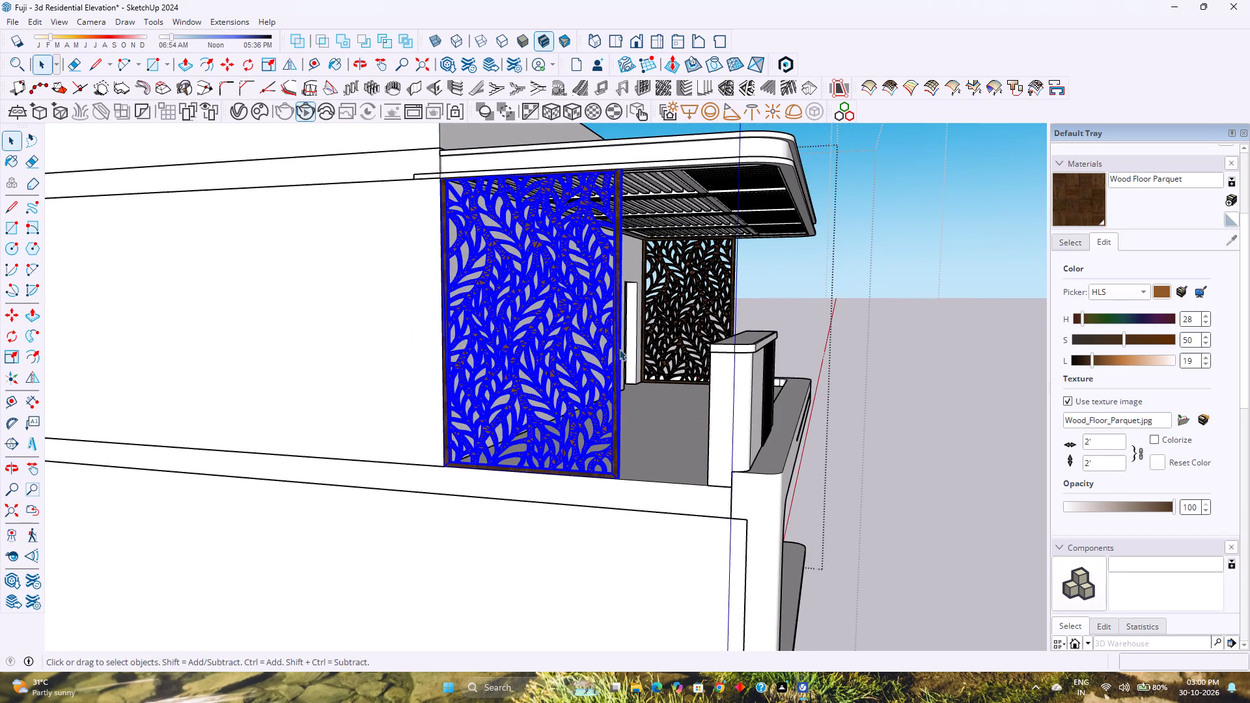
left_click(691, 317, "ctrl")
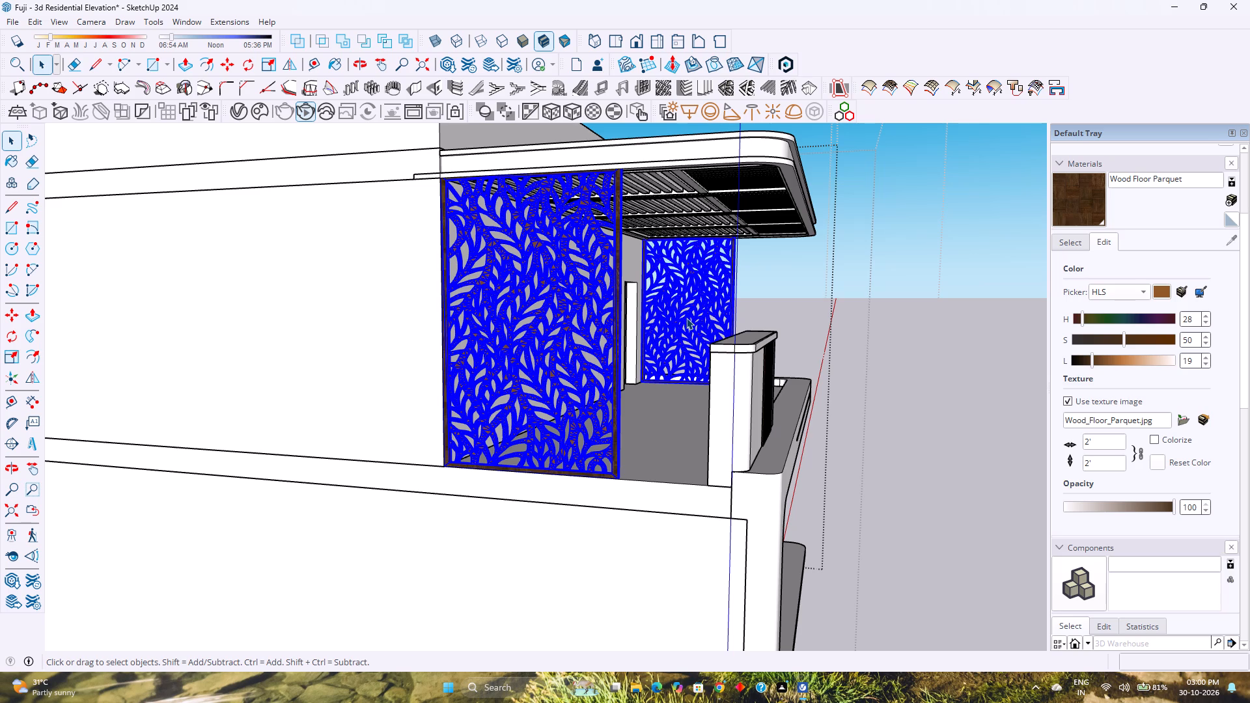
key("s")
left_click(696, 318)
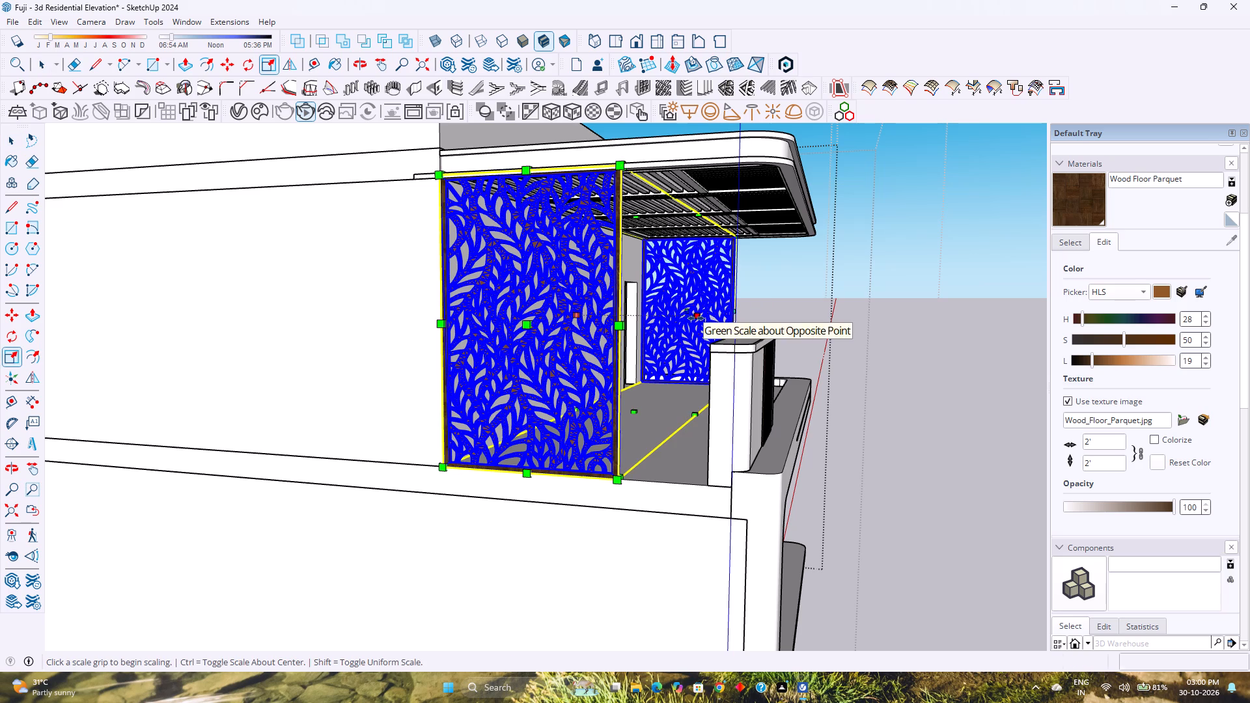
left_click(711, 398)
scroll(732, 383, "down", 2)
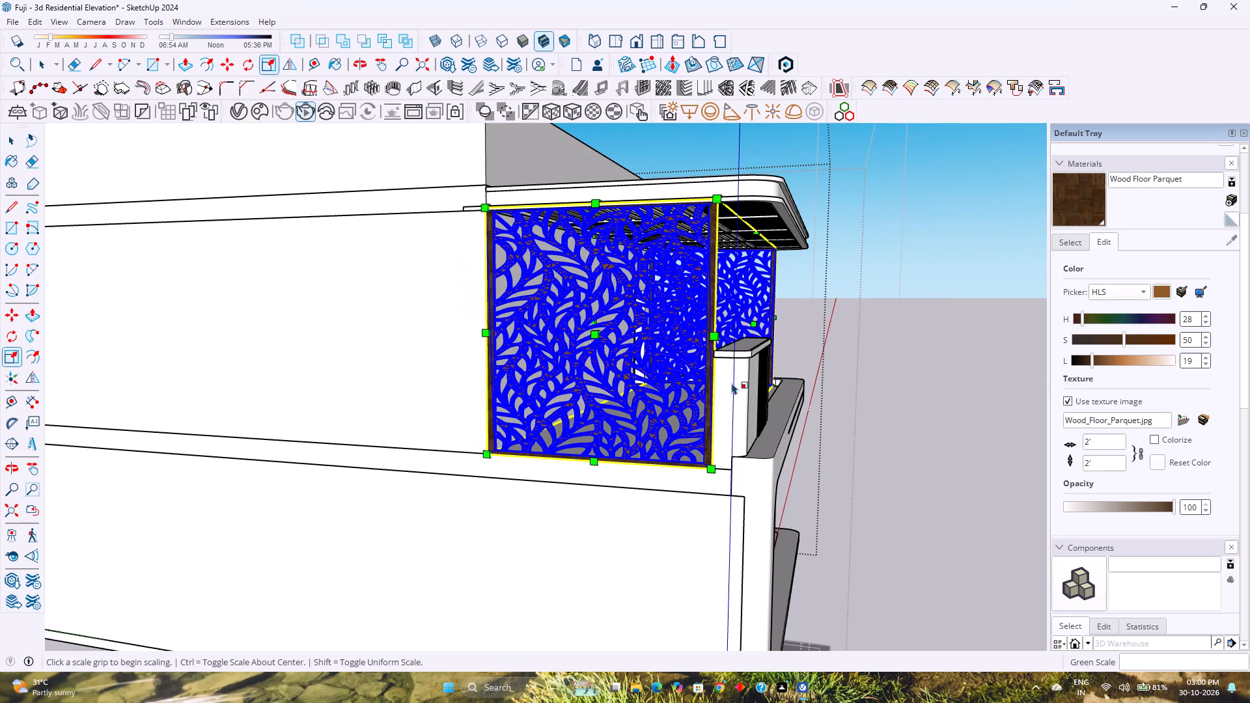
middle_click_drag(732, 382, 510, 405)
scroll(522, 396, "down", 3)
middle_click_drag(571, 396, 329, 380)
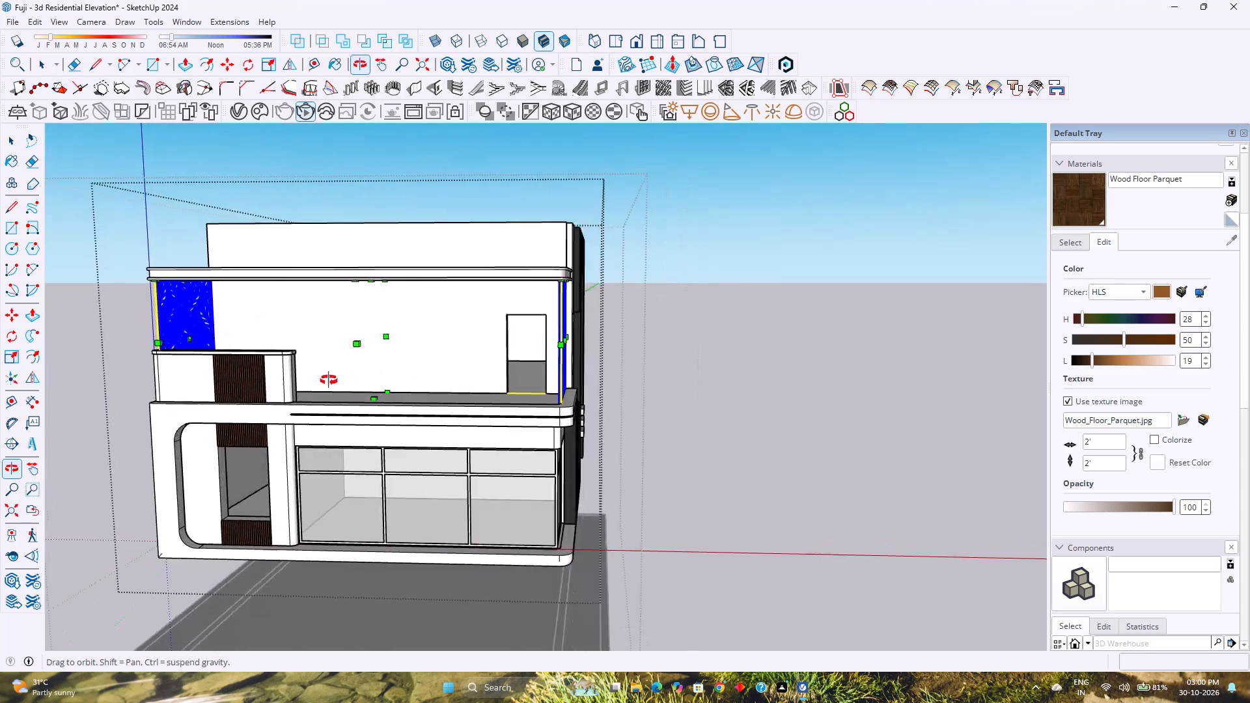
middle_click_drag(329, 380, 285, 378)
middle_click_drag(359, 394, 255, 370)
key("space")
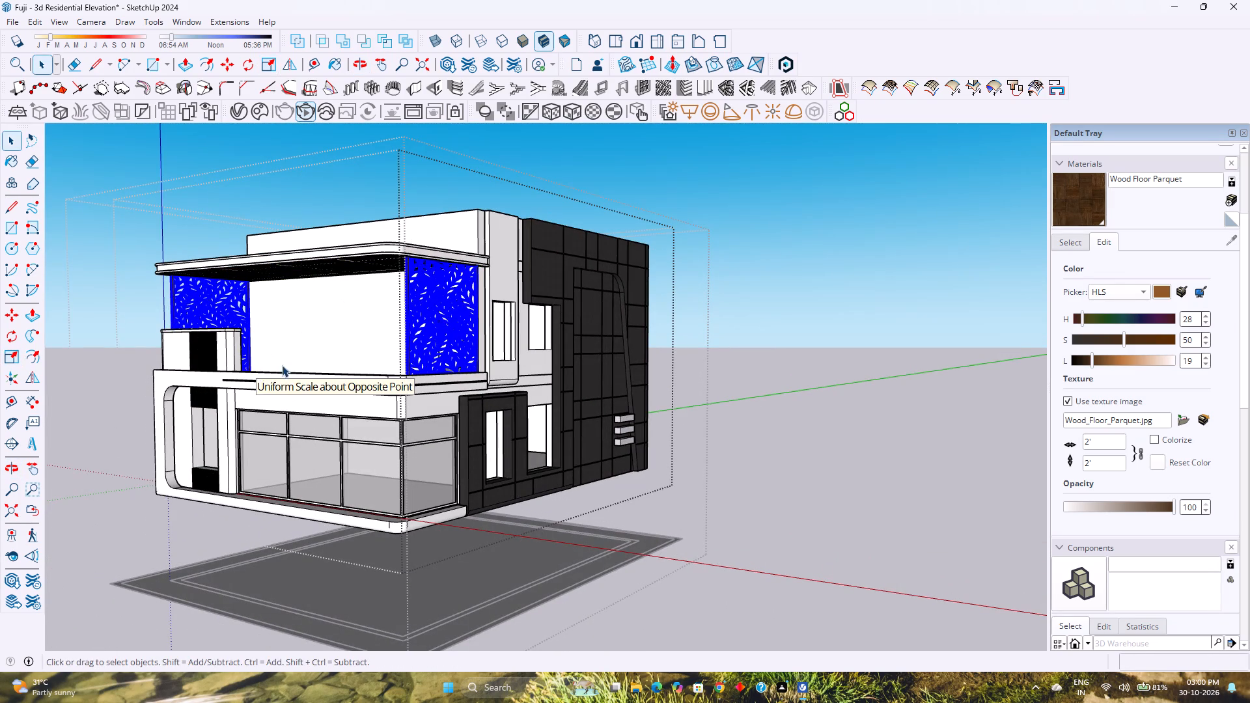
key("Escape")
Save the model with both jaali panels in place.
scroll(326, 360, "down", 2)
middle_click_drag(327, 360, 456, 432, "ctrl")
middle_click_drag(462, 428, 413, 385)
middle_click(412, 385)
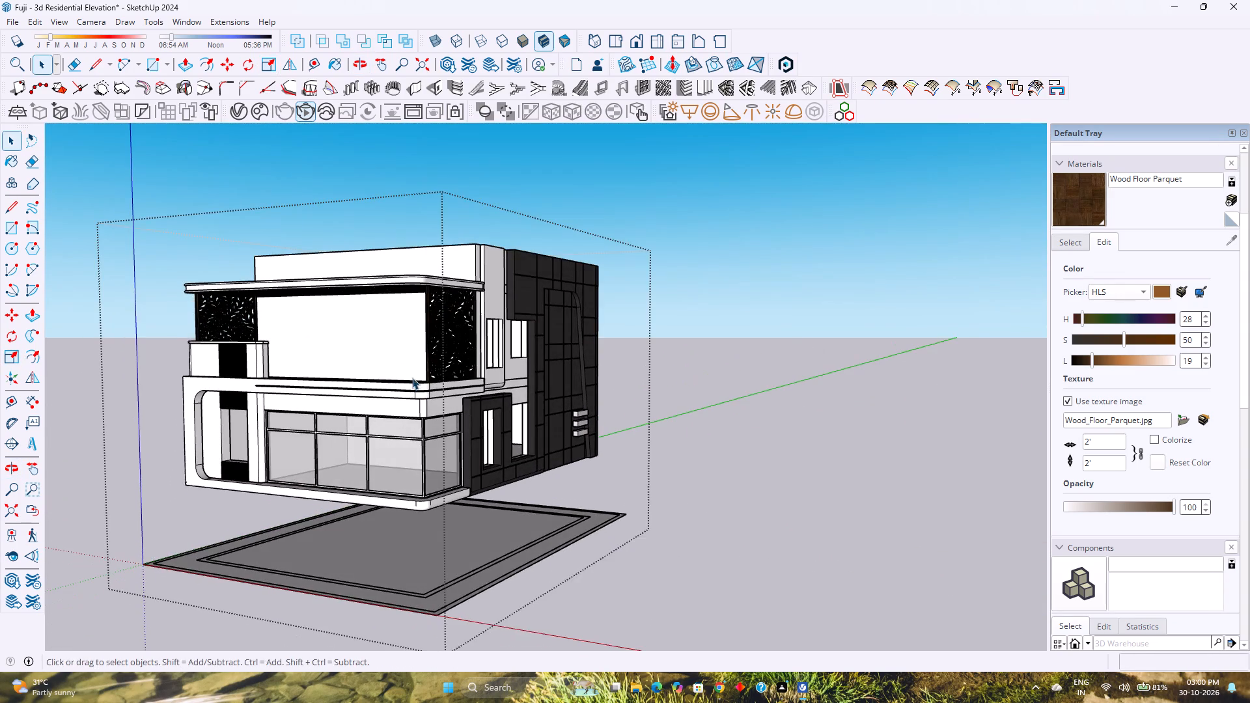
middle_click_drag(412, 376, 509, 436, "shift")
middle_click_drag(508, 437, 462, 405)
scroll(458, 396, "up", 3)
middle_click_drag(396, 418, 516, 377, "shift")
middle_click(516, 377, "shift")
key("ctrl+s")
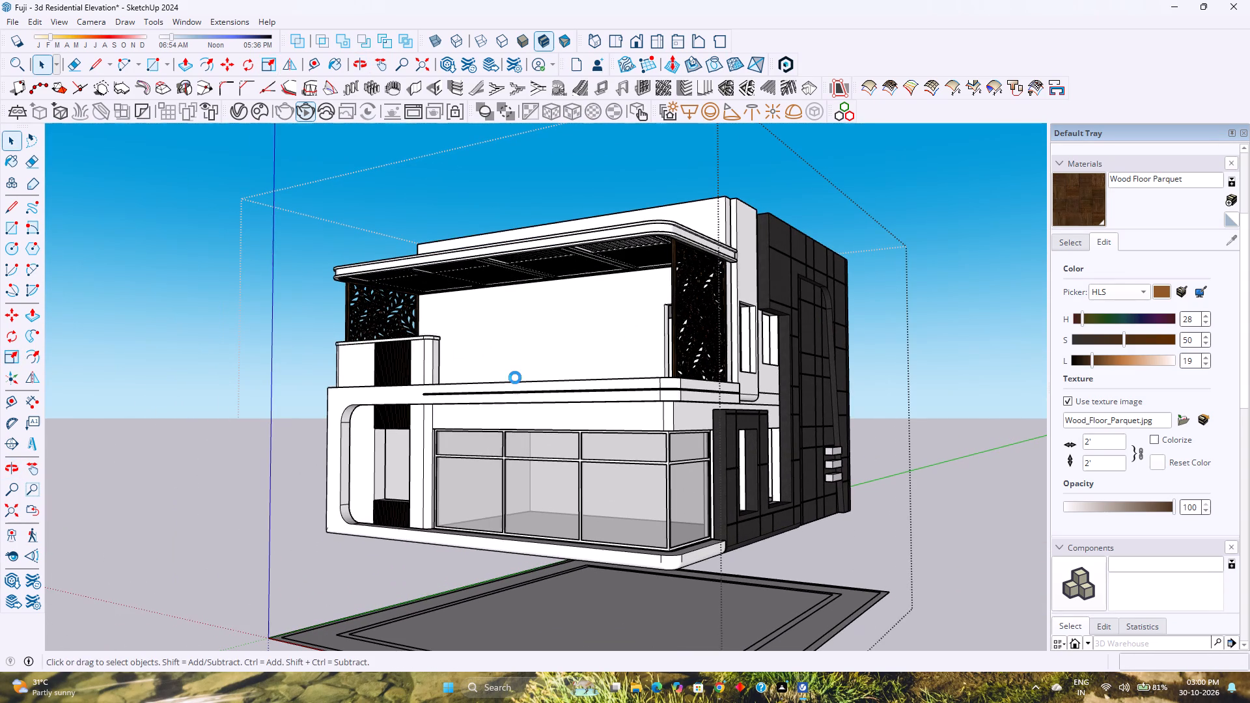
Examine from above how the jaali panels on both terrace sides meet the terrace floor, parapet and pergola.
scroll(456, 274, "down", 2)
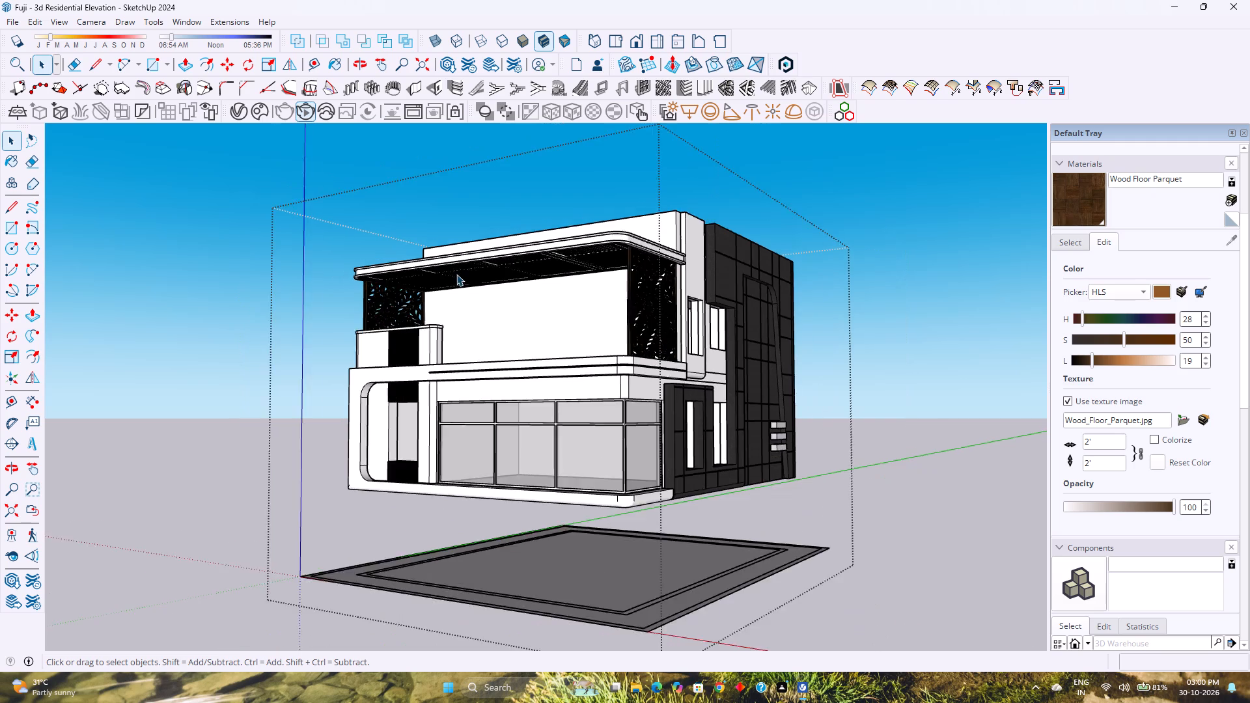
scroll(456, 274, "down", 1)
middle_click_drag(551, 308, 956, 516)
middle_click(956, 516)
scroll(758, 435, "up", 2)
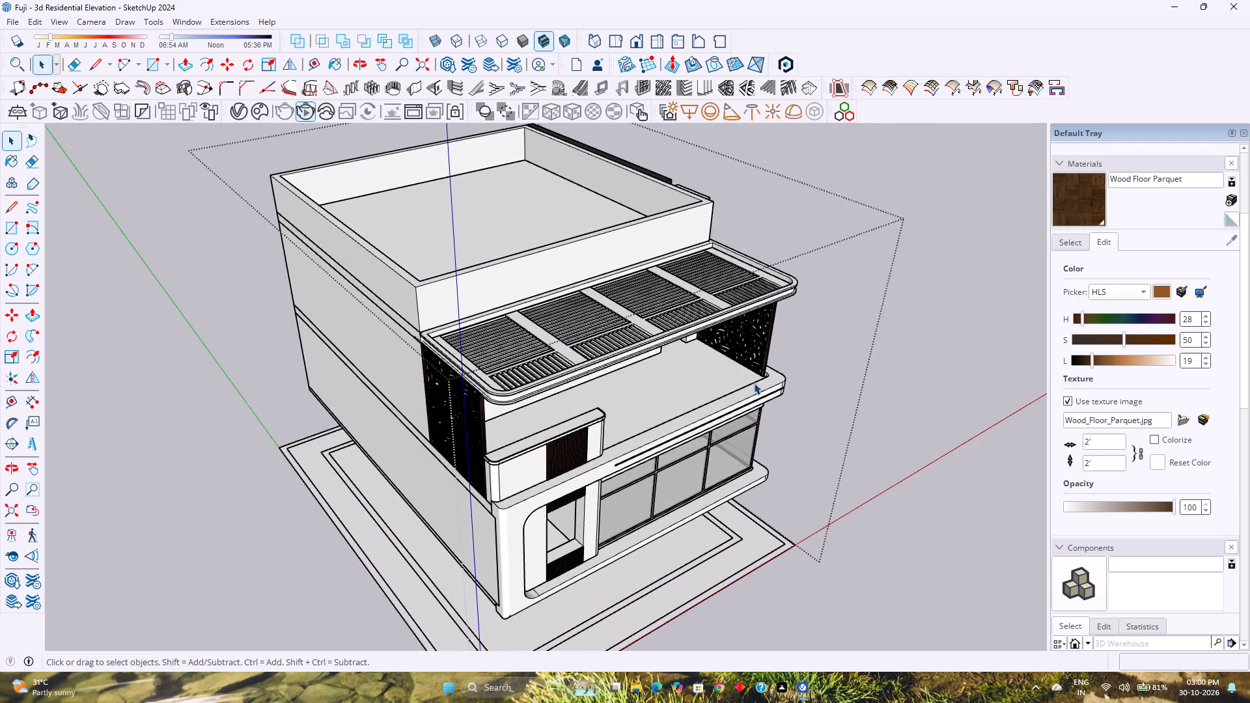
scroll(754, 382, "up", 12)
middle_click_drag(764, 376, 602, 391)
scroll(600, 391, "down", 1)
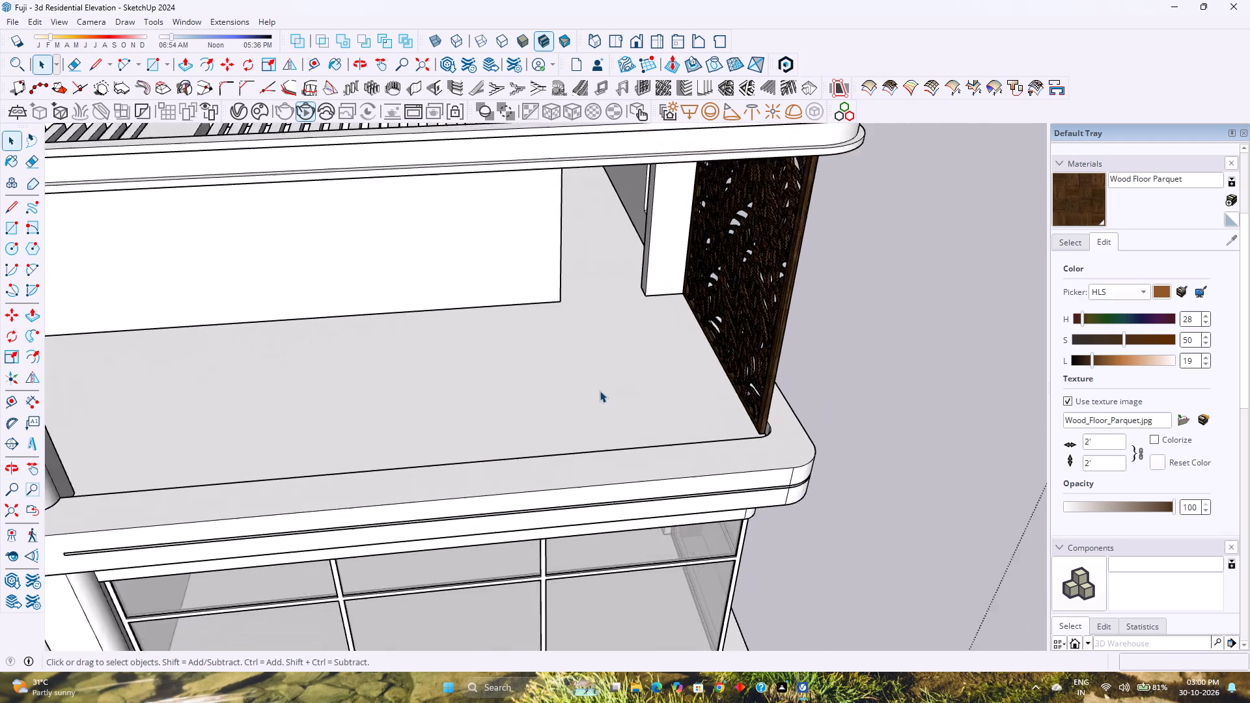
scroll(600, 391, "down", 5)
middle_click_drag(597, 388, 281, 354)
middle_click(281, 353)
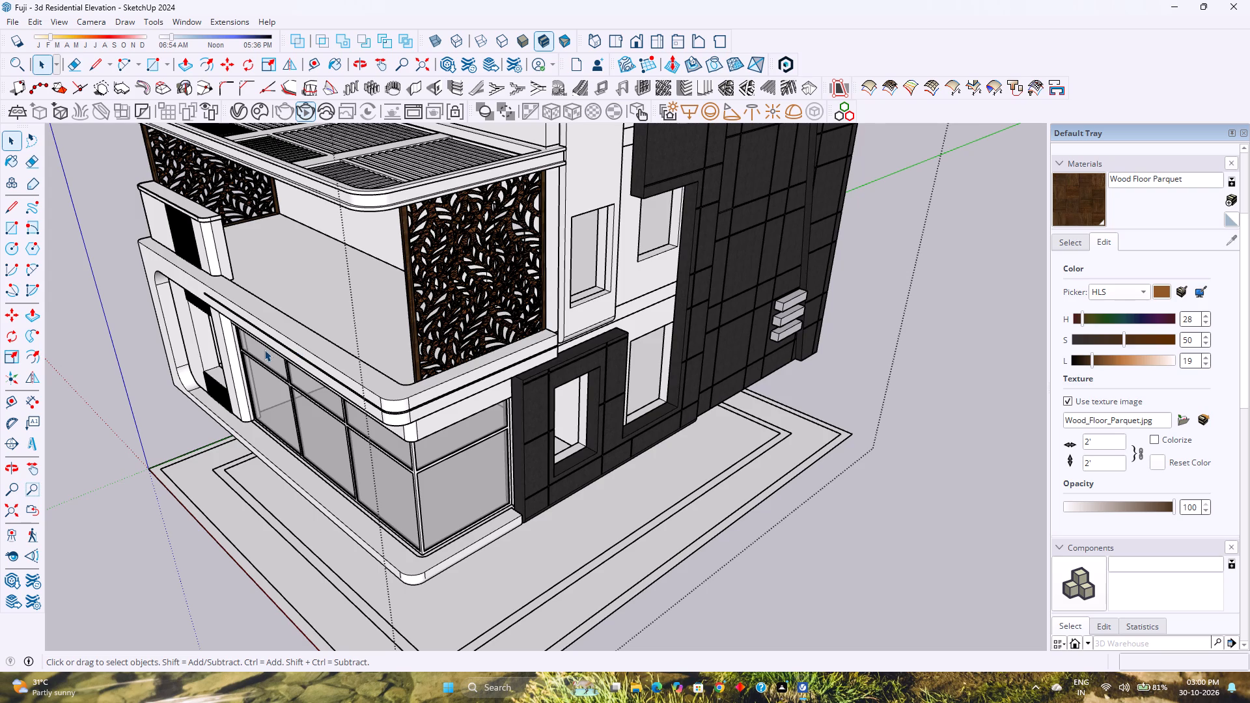
scroll(237, 253, "down", 2)
middle_click_drag(237, 253, 345, 195)
middle_click(345, 195)
scroll(342, 201, "down", 4)
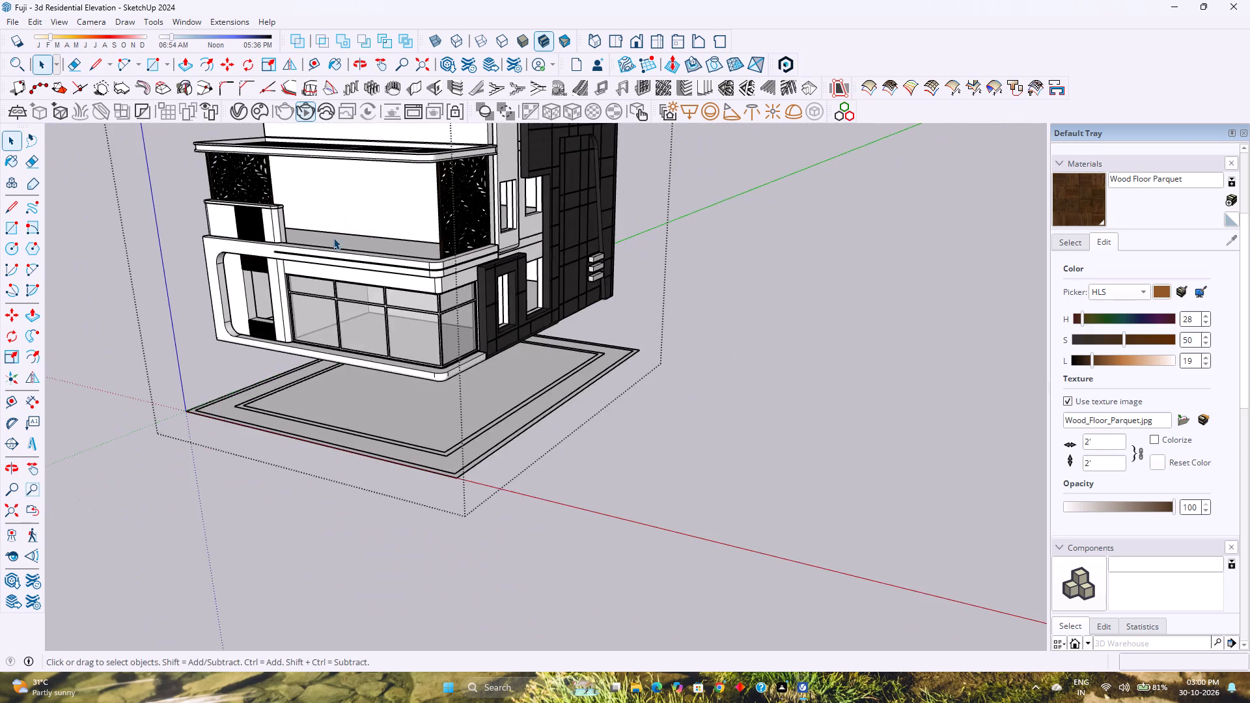
middle_click_drag(339, 238, 753, 287)
middle_click(753, 287)
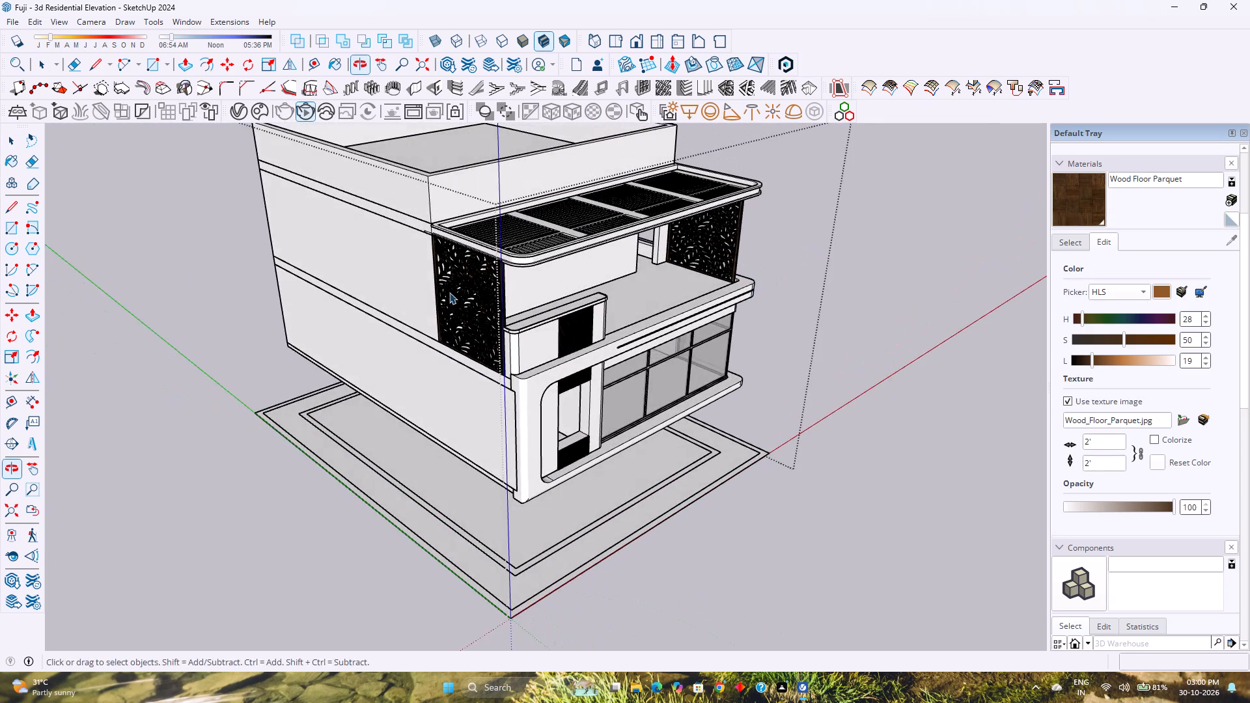
Examine the leaf lattice and wood frame of the jaali panel beside the small balcony block up close.
middle_click_drag(449, 292, 708, 228)
scroll(628, 284, "up", 11)
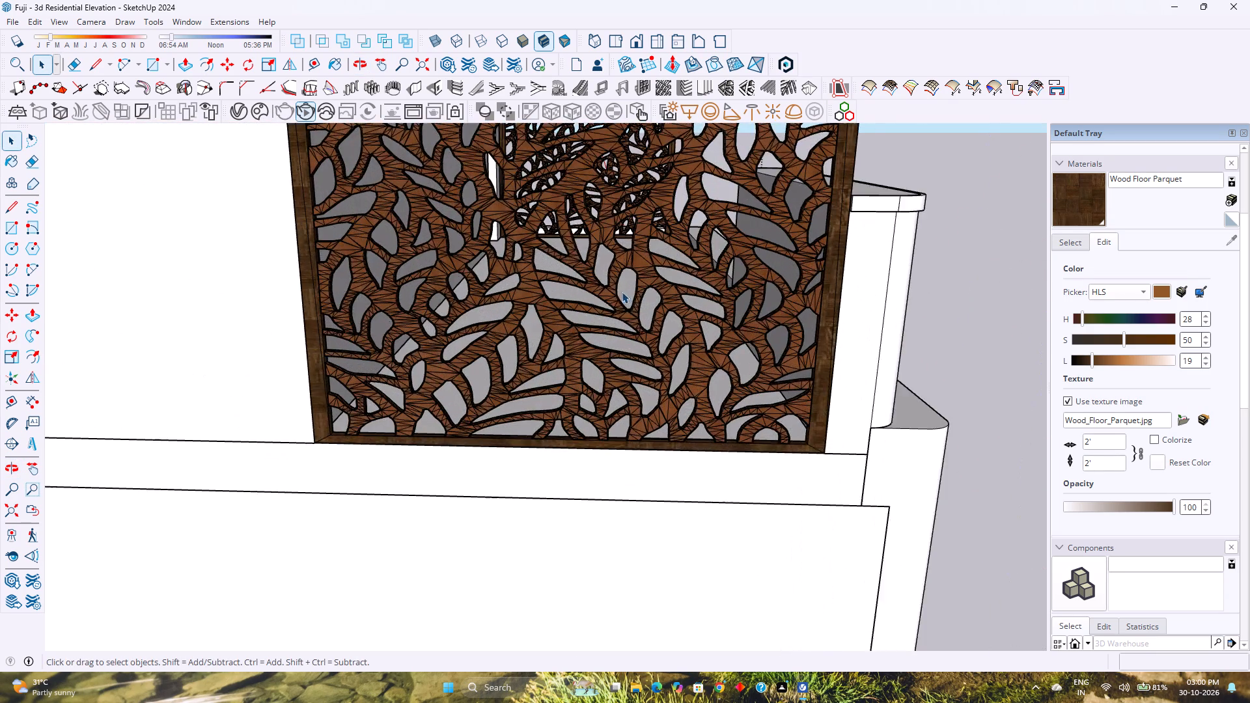
scroll(622, 292, "up", 8)
middle_click_drag(629, 315, 537, 318)
middle_click(538, 318)
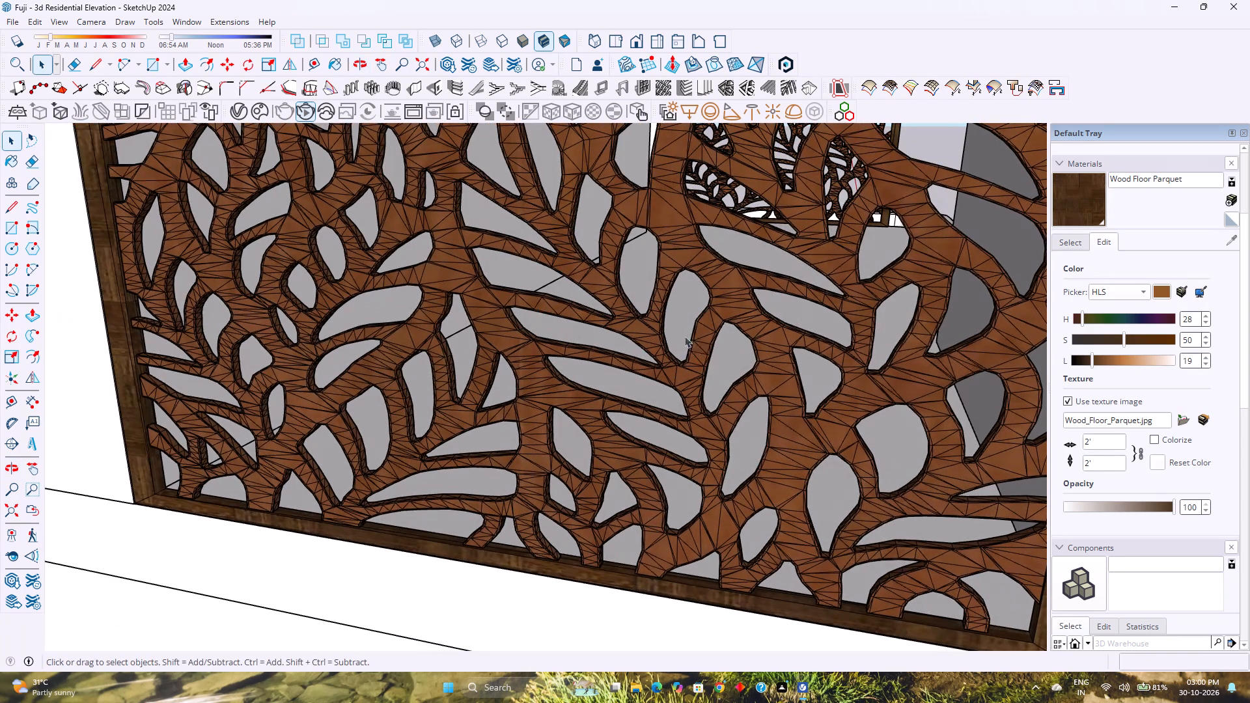
scroll(754, 332, "down", 7)
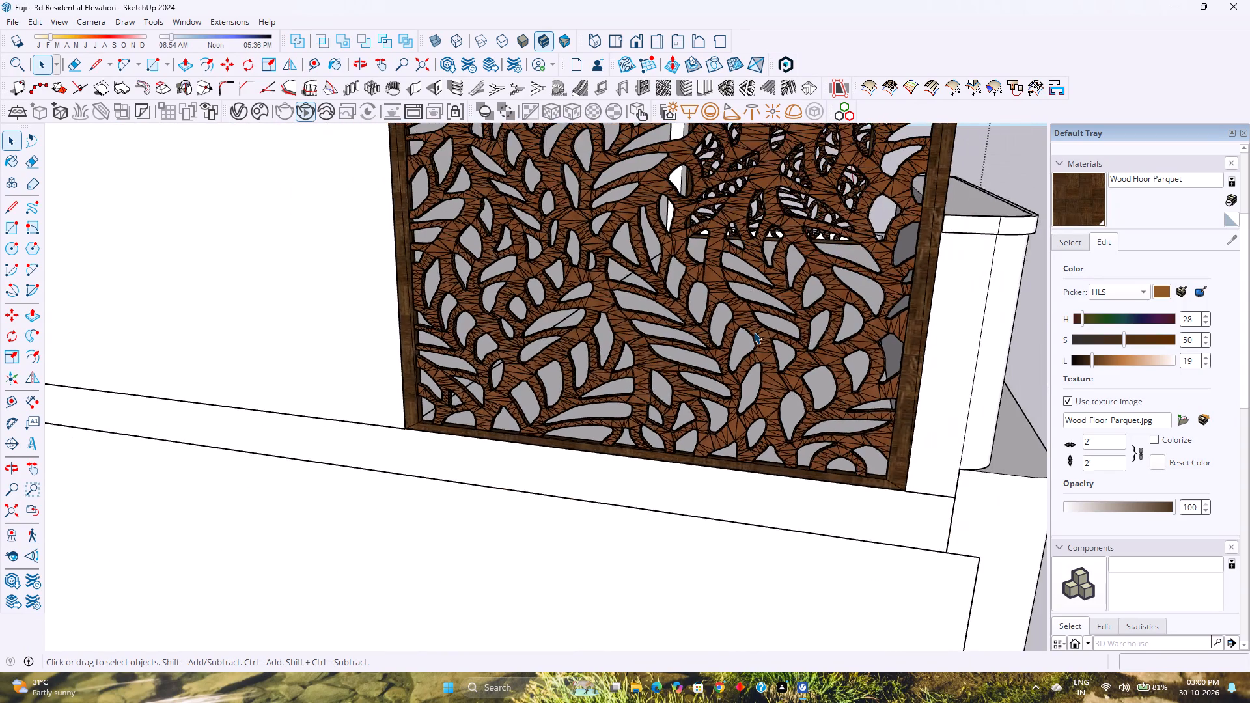
scroll(754, 332, "down", 5)
middle_click_drag(745, 335, 572, 333)
middle_click(567, 333)
scroll(566, 333, "down", 7)
middle_click_drag(575, 352, 572, 326)
middle_click_drag(573, 326, 624, 418, "shift")
middle_click(624, 419, "shift")
Examine the whole front elevation from the corner that shows the glazed front and the dark-clad side wall.
middle_click_drag(623, 424, 268, 353)
middle_click_drag(374, 372, 471, 377, "shift")
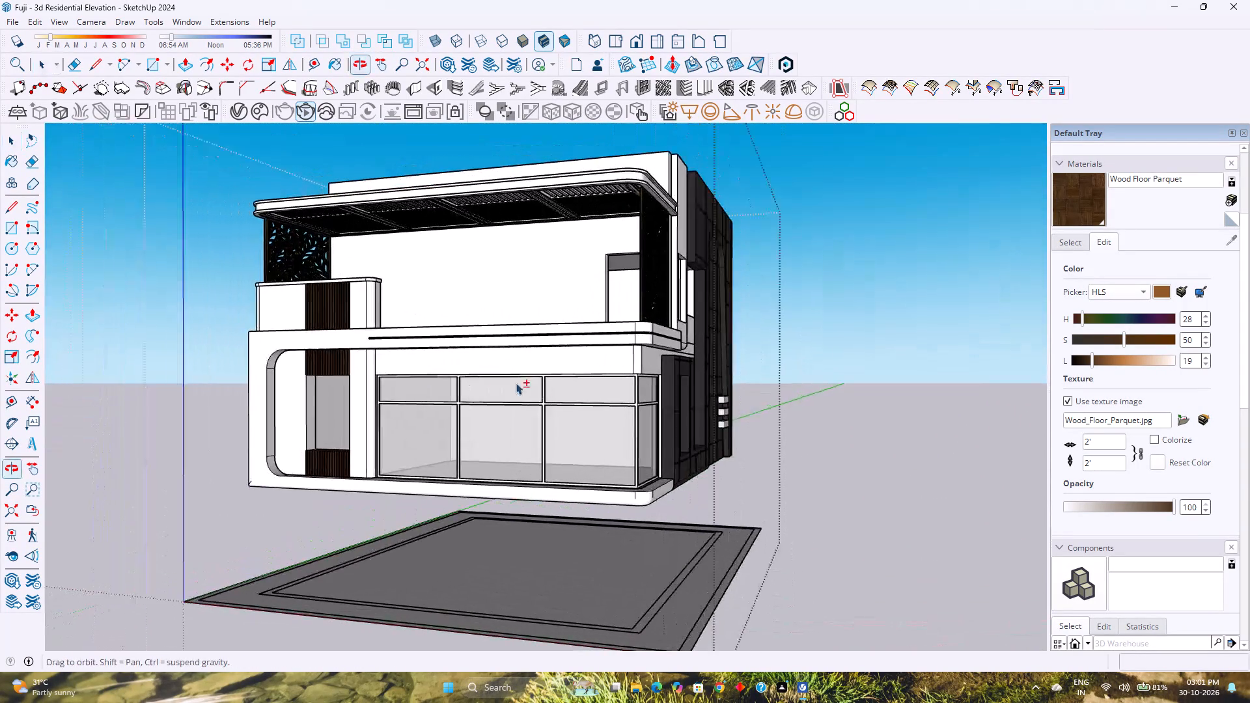
middle_click_drag(536, 387, 605, 407, "shift")
middle_click(608, 407, "shift")
middle_click_drag(628, 407, 557, 399)
middle_click(557, 399)
middle_click_drag(518, 398, 590, 407, "shift")
middle_click(591, 407, "shift")
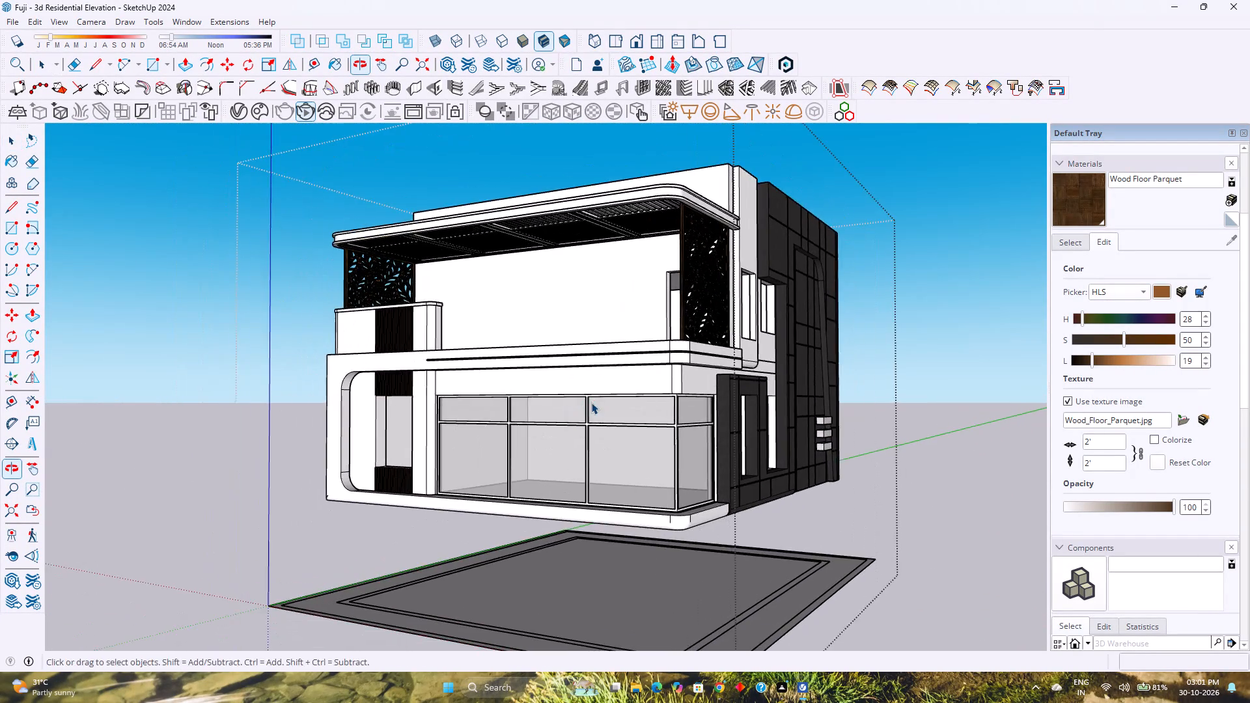
middle_click_drag(591, 402, 589, 420)
middle_click_drag(588, 435, 521, 368, "shift")
middle_click(521, 368, "shift")
middle_click_drag(521, 368, 535, 398)
middle_click_drag(583, 348, 562, 390)
middle_click_drag(564, 400, 576, 364, "shift")
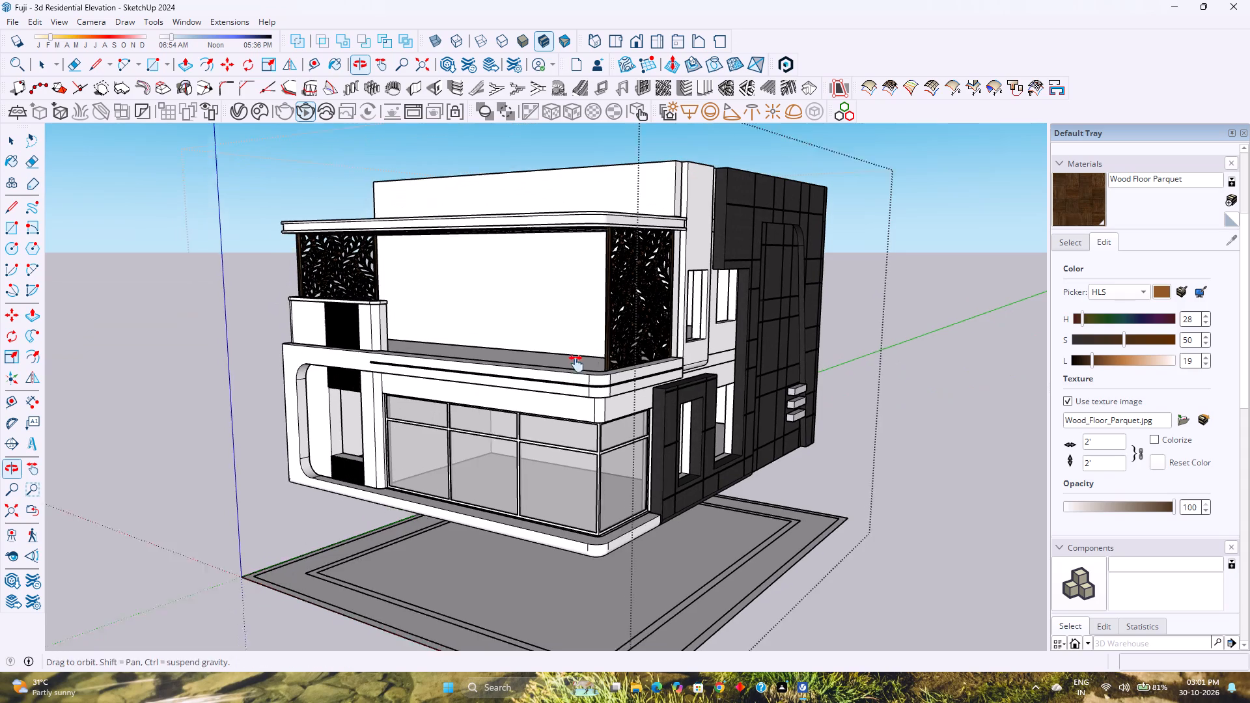
middle_click_drag(576, 364, 579, 353, "shift")
Inspect the V-Ray render of the front-corner view in the Frame Buffer, and close it.
left_click(773, 641)
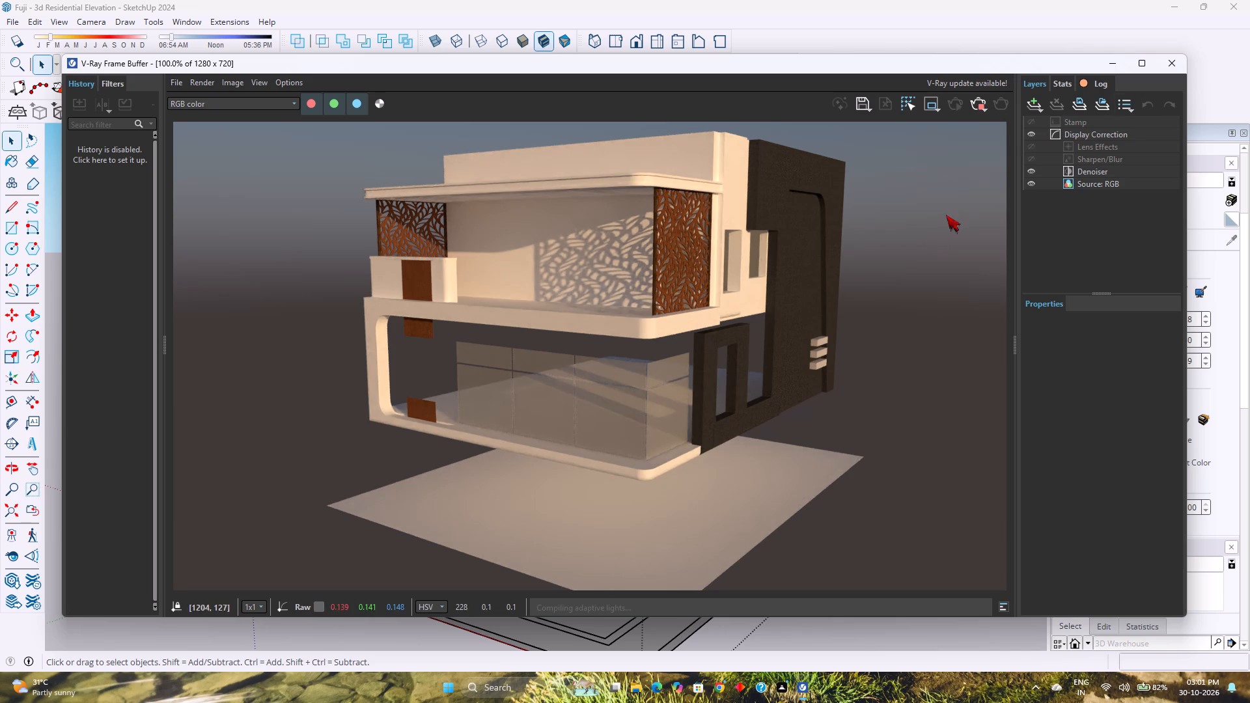
scroll(786, 290, "up", 4)
scroll(786, 290, "down", 5)
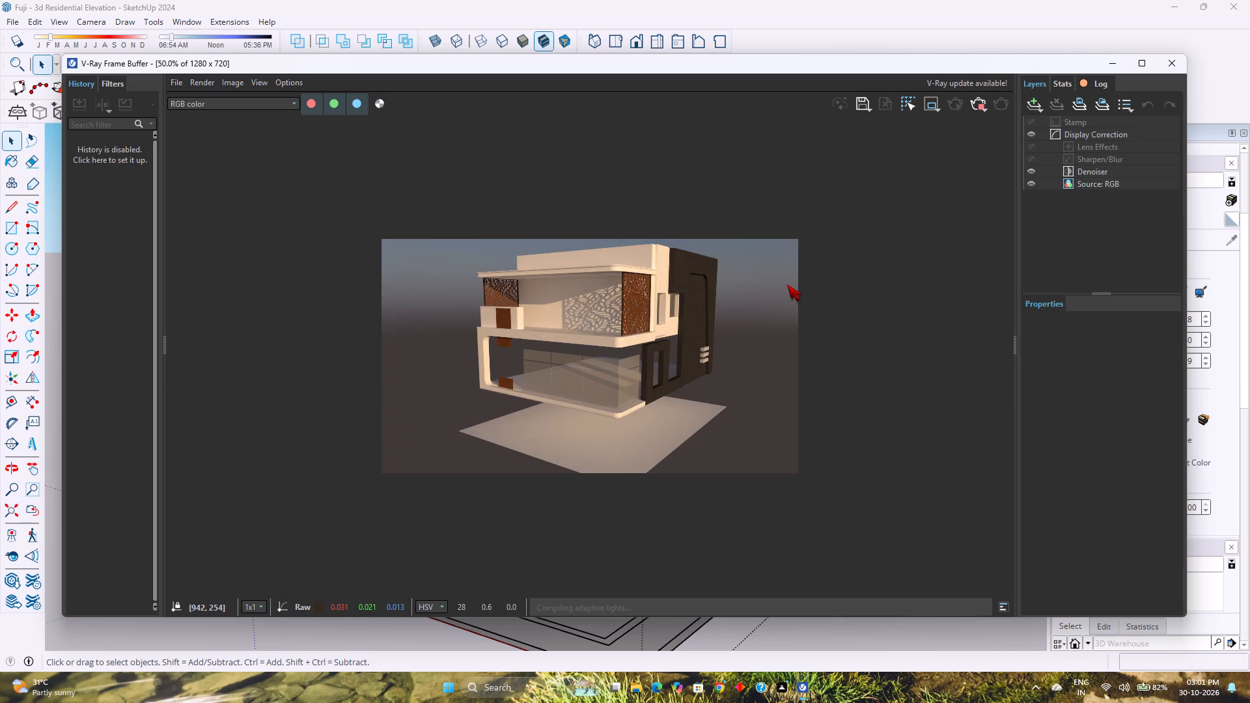
scroll(632, 286, "up", 1)
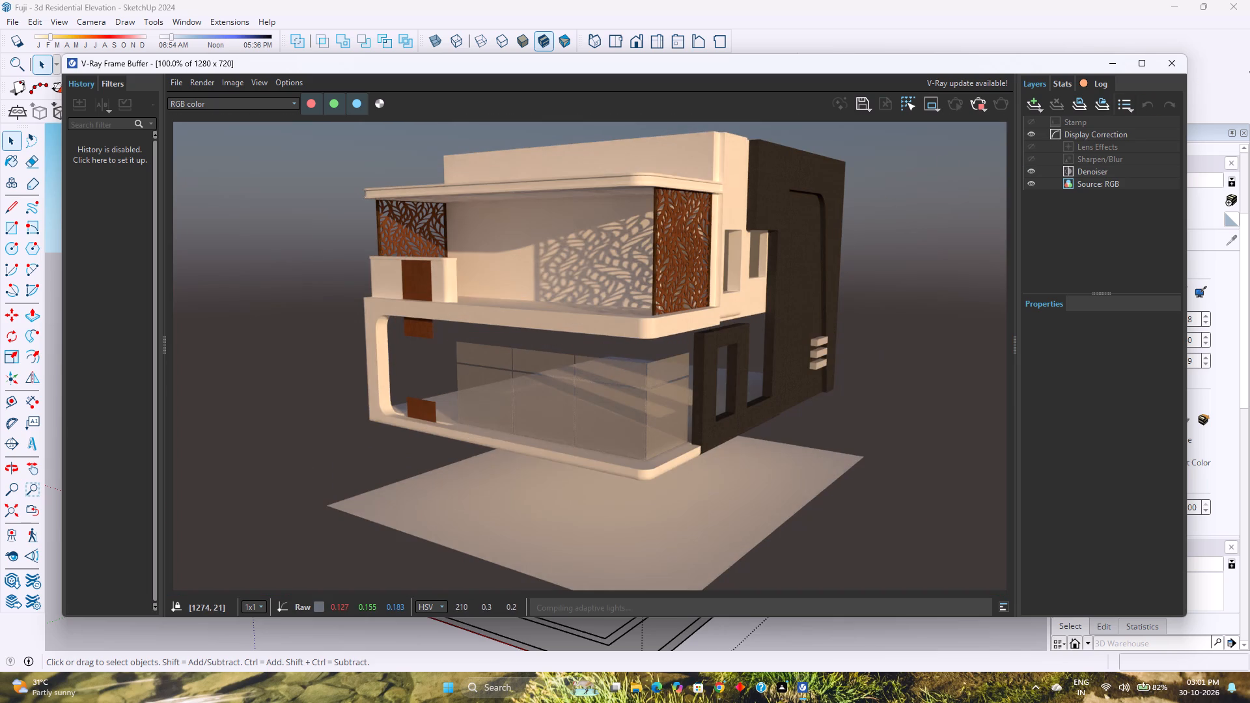
left_click(1175, 64)
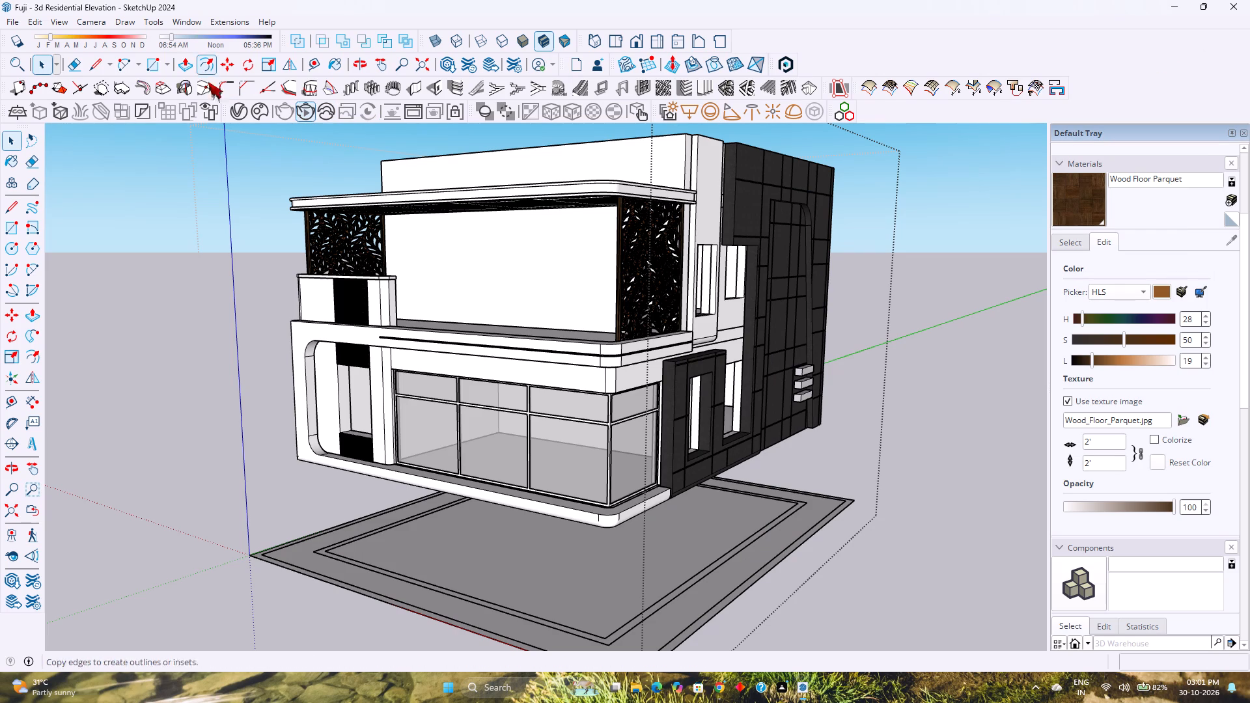
Restart the V-Ray interactive render, inspect the refreshed image of the front-corner view, and close the Frame Buffer.
left_click(302, 111)
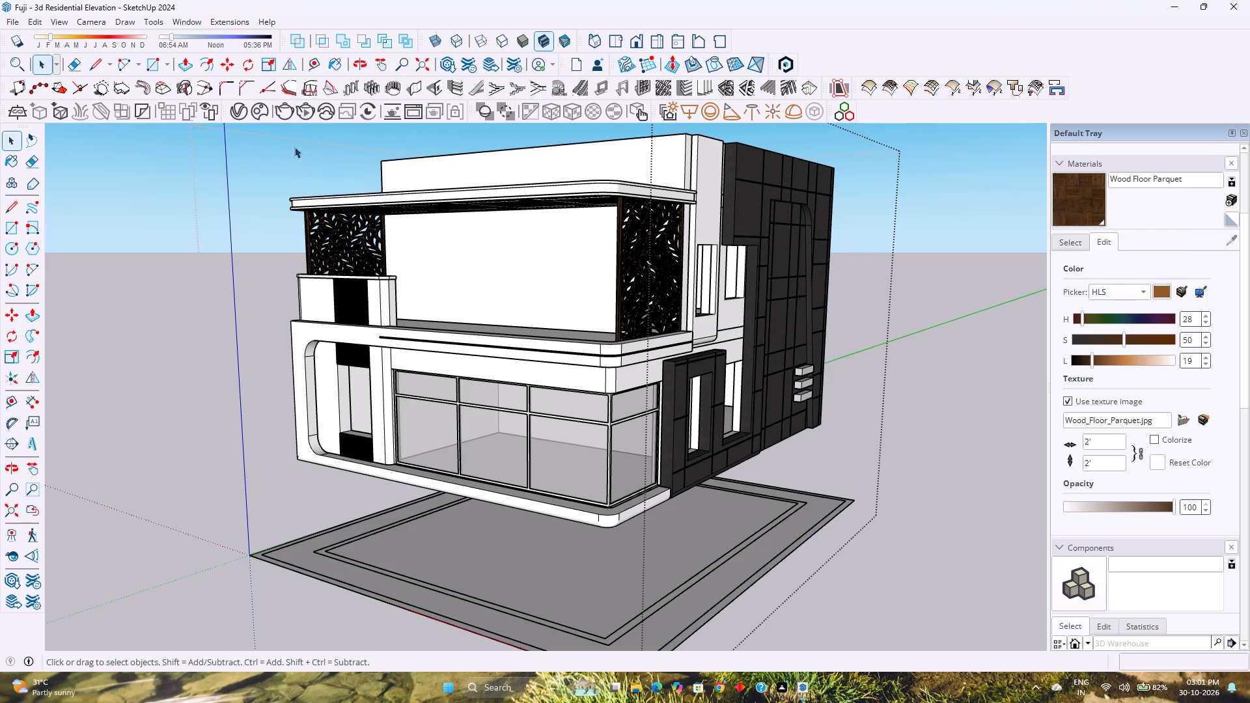
left_click(312, 111)
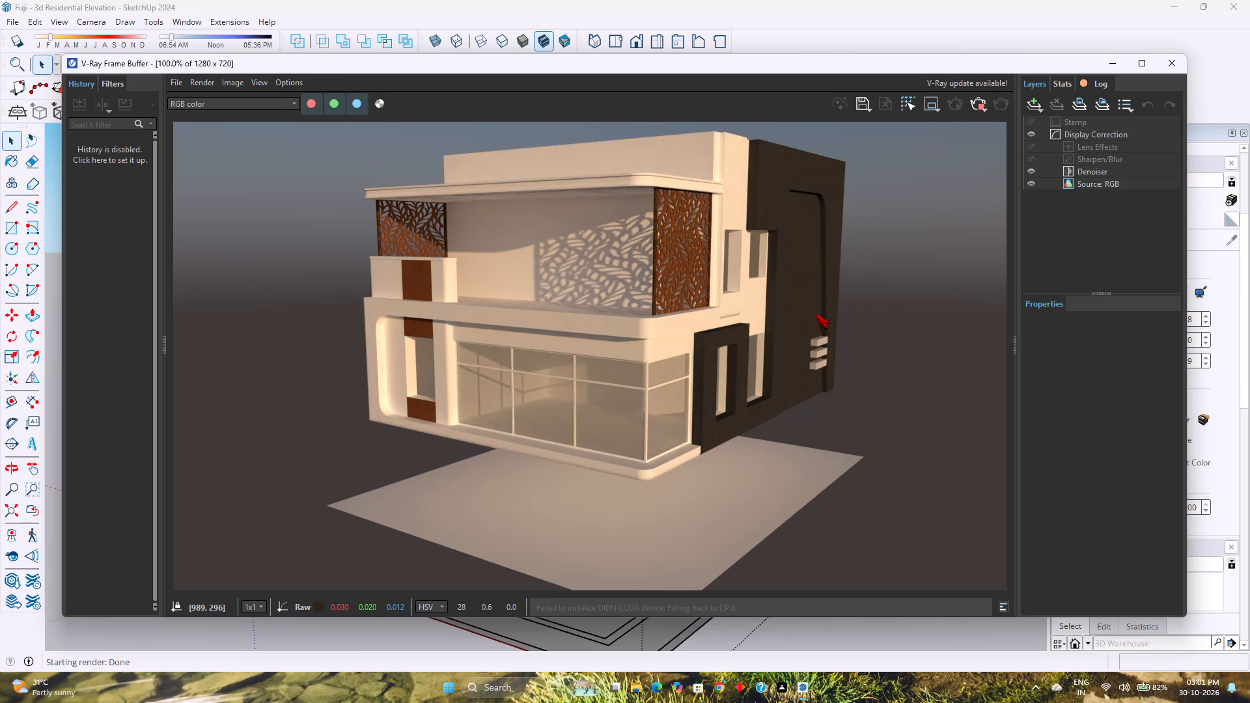
scroll(816, 313, "up", 4)
scroll(811, 305, "down", 4)
middle_click_drag(805, 305, 803, 304)
middle_click_drag(803, 304, 783, 288)
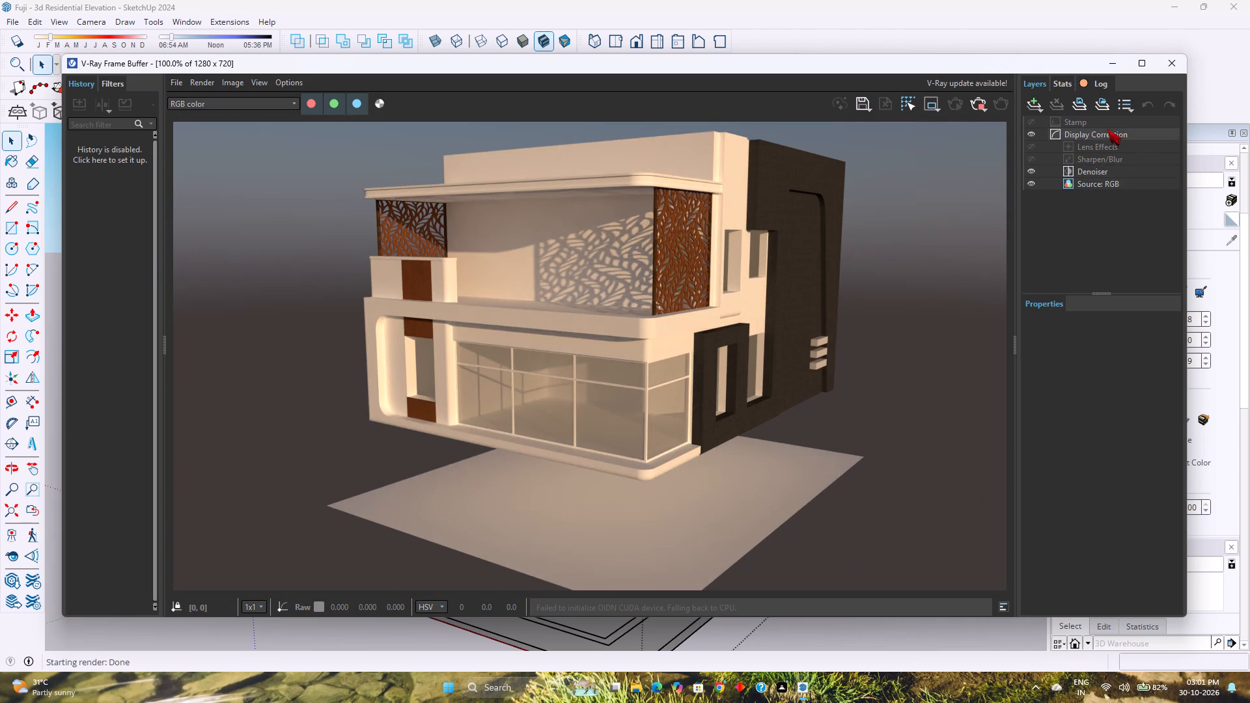
left_click(1174, 66)
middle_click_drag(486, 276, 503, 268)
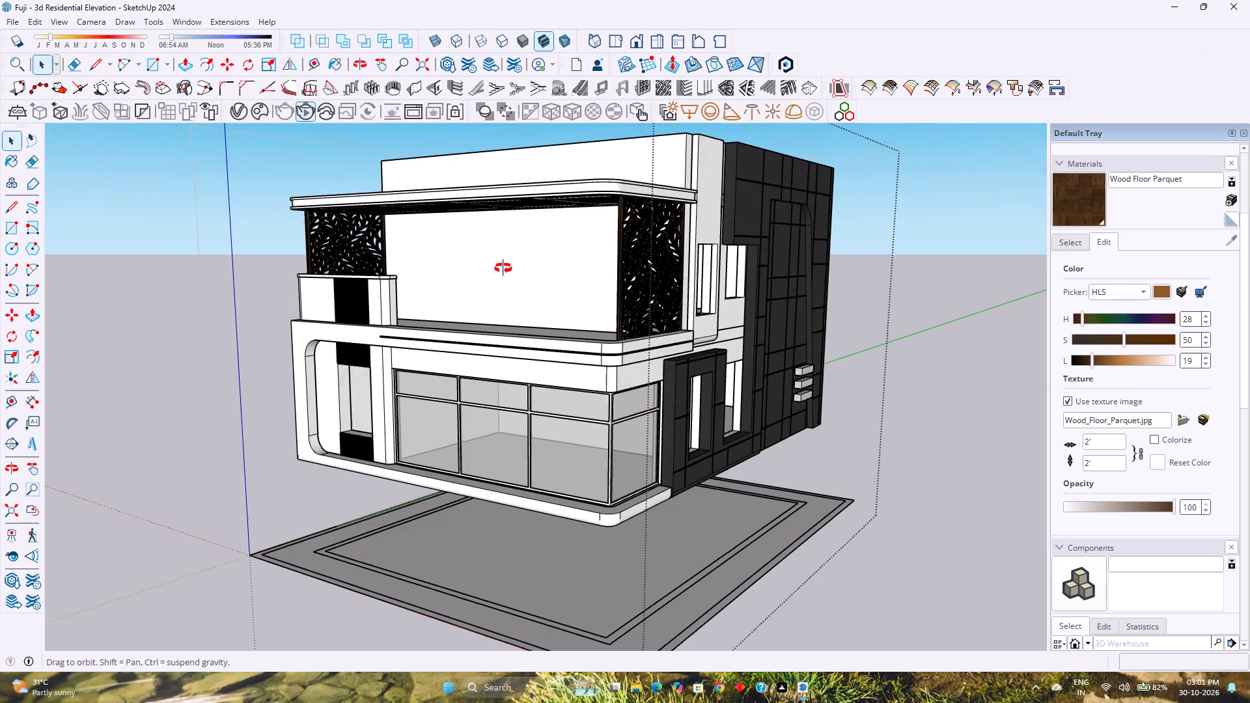
Open the upper-floor wall for editing and measure the width of its opening beside the front-corner jaali panel.
middle_click_drag(503, 268, 494, 262)
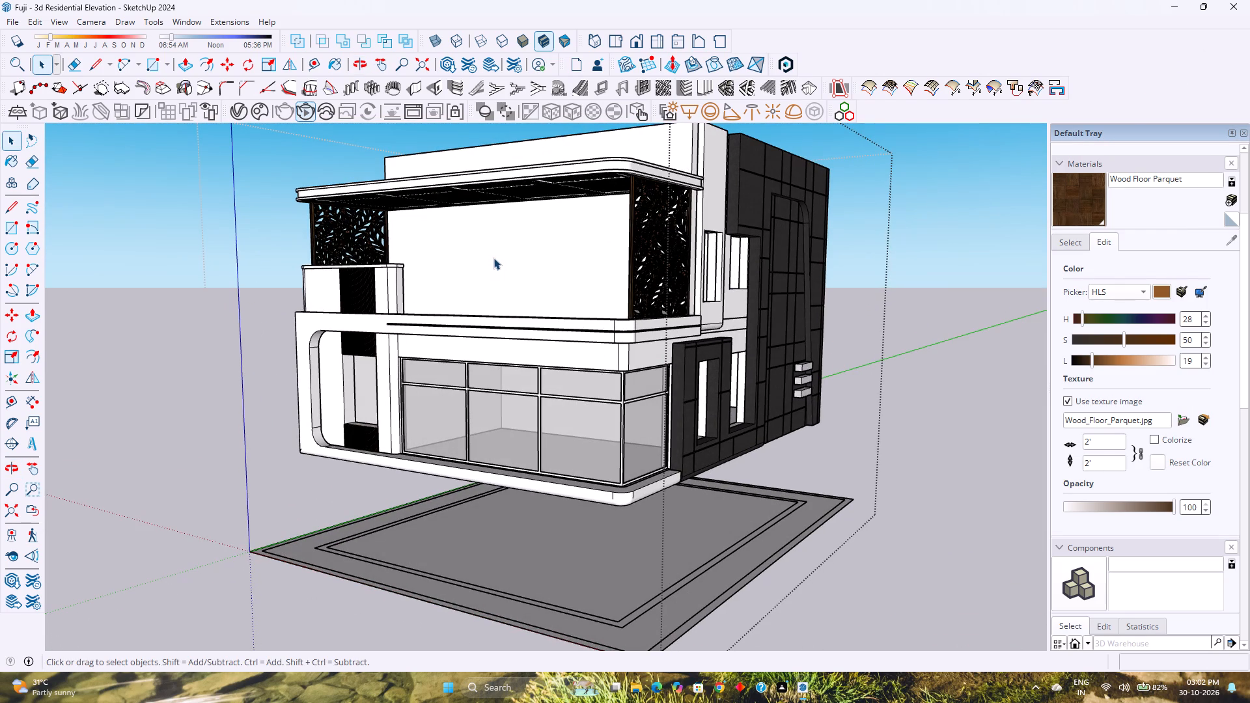
middle_click_drag(508, 267, 635, 291)
scroll(762, 315, "up", 6)
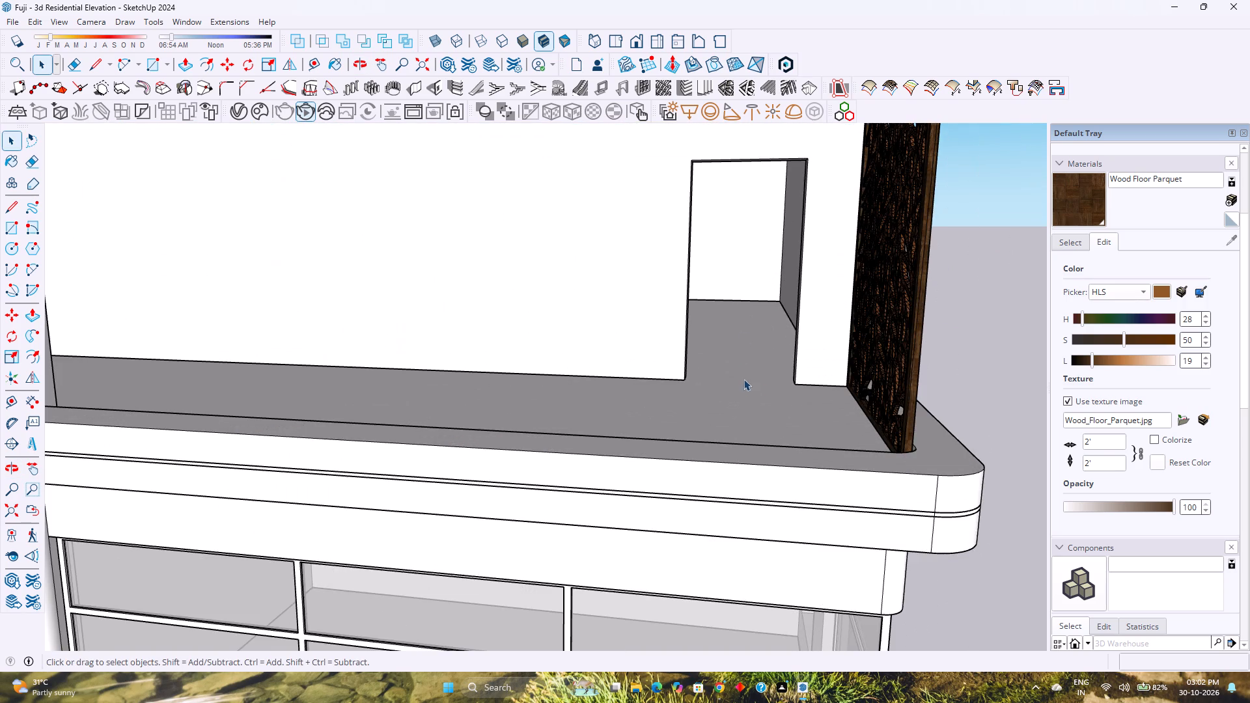
middle_click_drag(746, 381, 772, 417)
scroll(790, 391, "up", 2)
left_click(794, 376)
triple_click(800, 368)
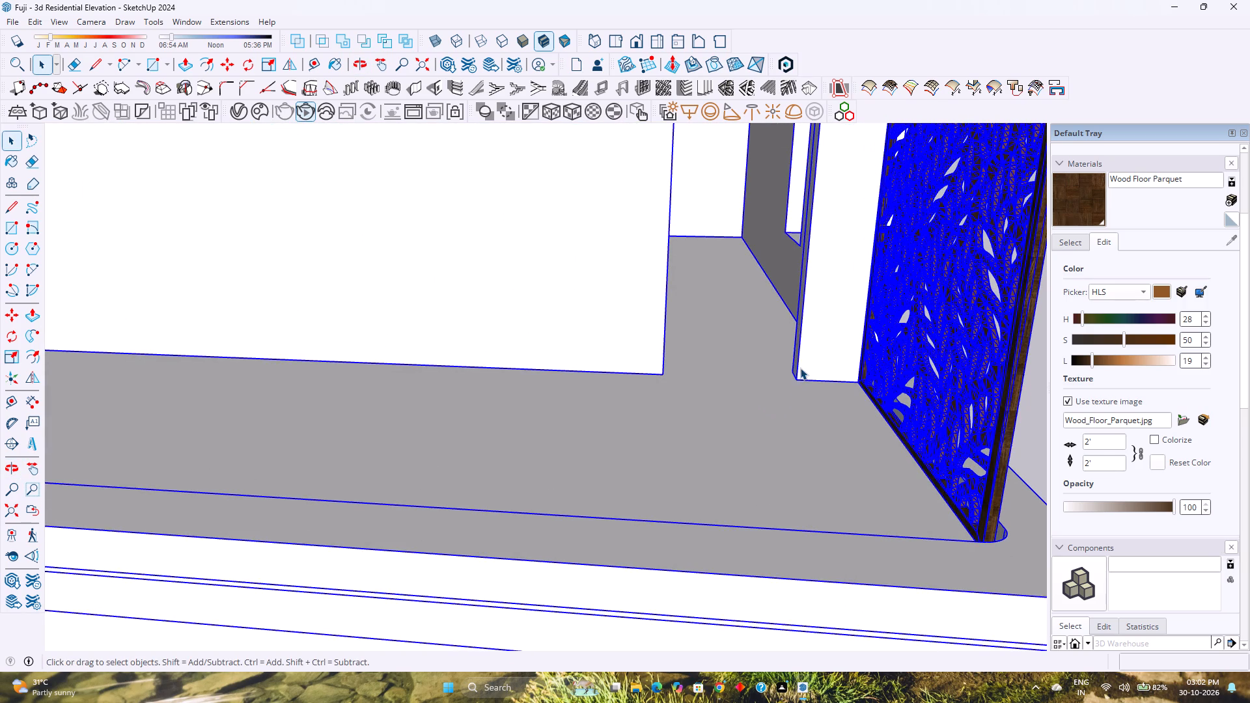
middle_click_drag(800, 368, 812, 401)
double_click(807, 367)
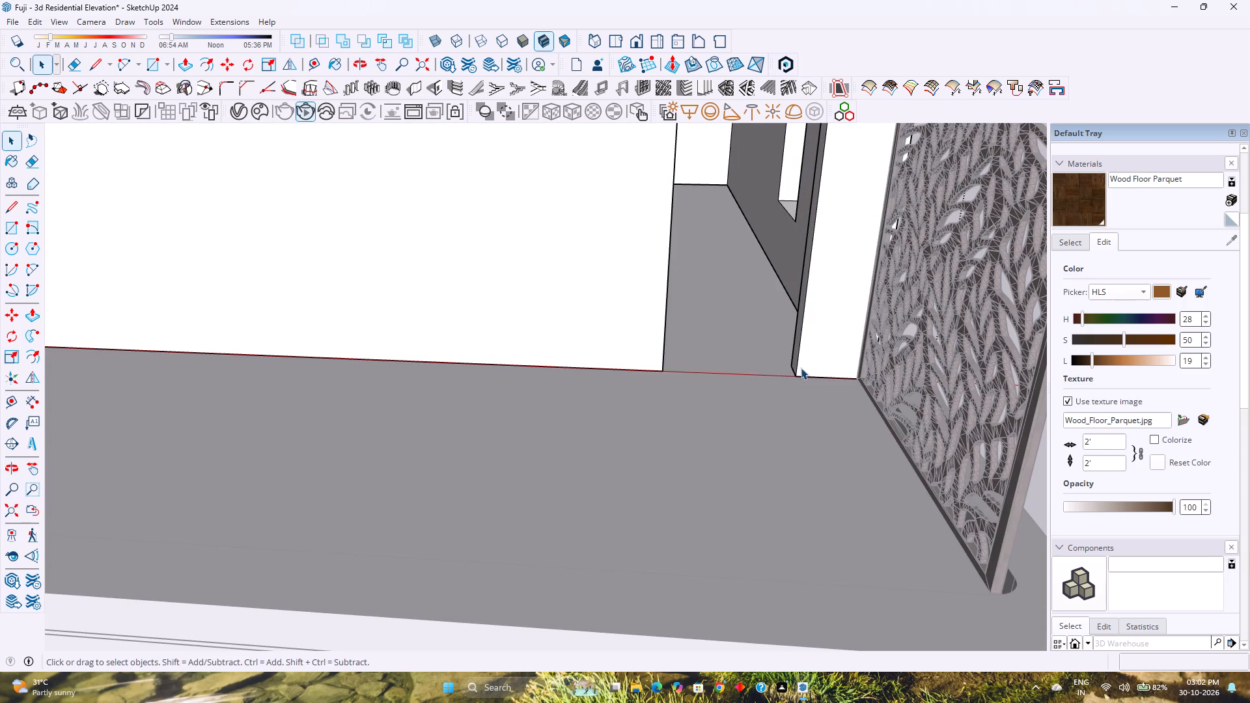
left_click(38, 400)
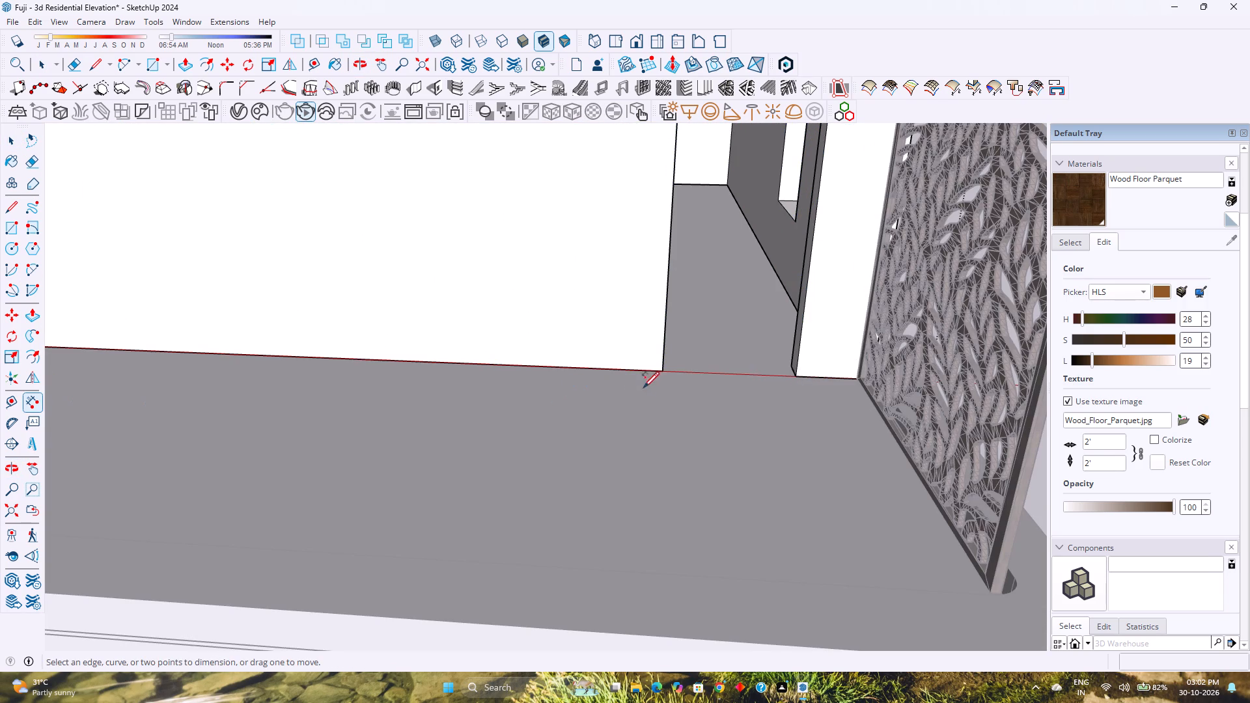
left_click(661, 371)
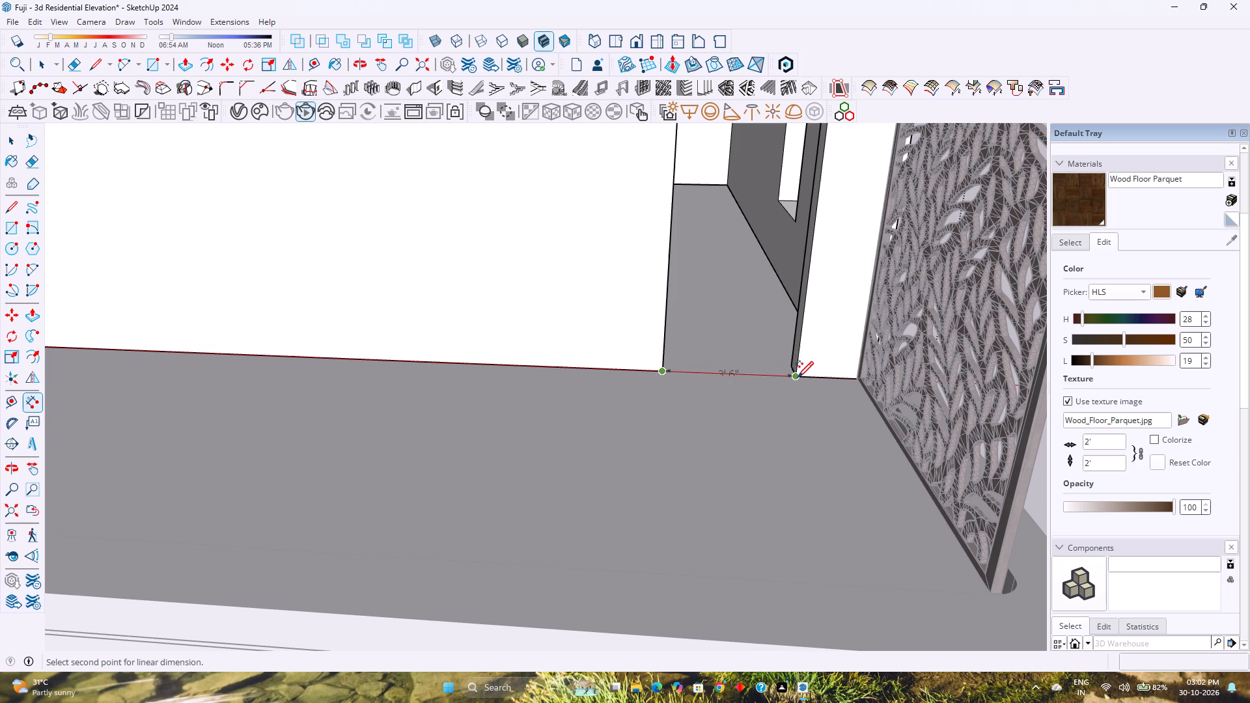
key("Escape")
Push the opening's jamb on the side away from the jaali 3'6" with Push/Pull to widen it, and leave the wall group.
middle_click_drag(721, 342, 674, 363)
middle_click(674, 363)
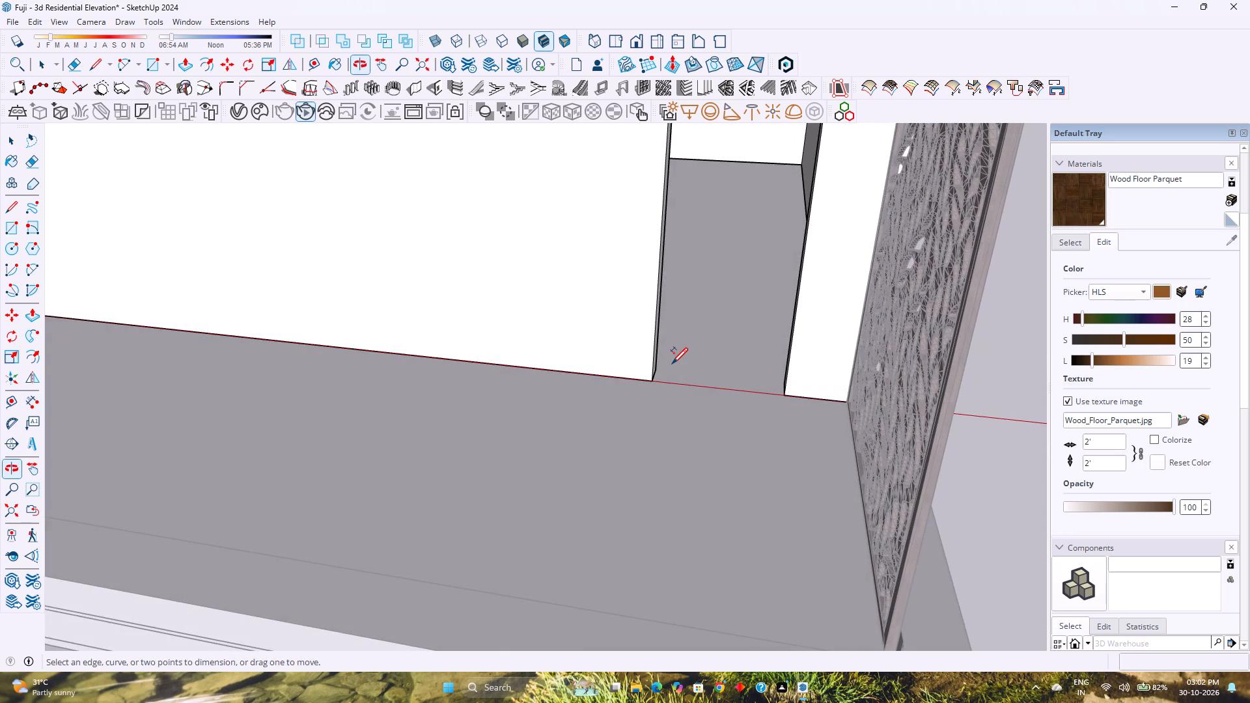
key("p")
scroll(668, 343, "up", 4)
left_click(650, 341)
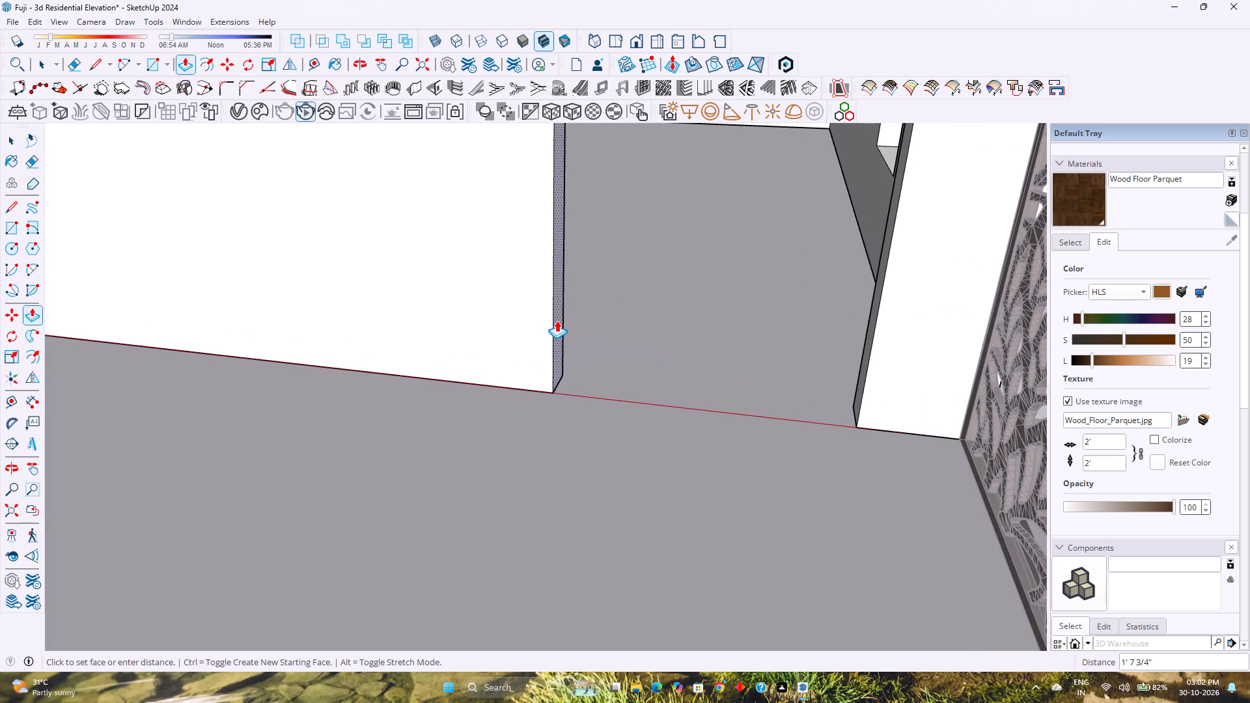
type("3'6")
key("shift+quotedbl")
key("Return")
scroll(549, 314, "down", 3)
middle_click_drag(549, 314, 574, 297)
middle_click(574, 297)
scroll(575, 296, "down", 4)
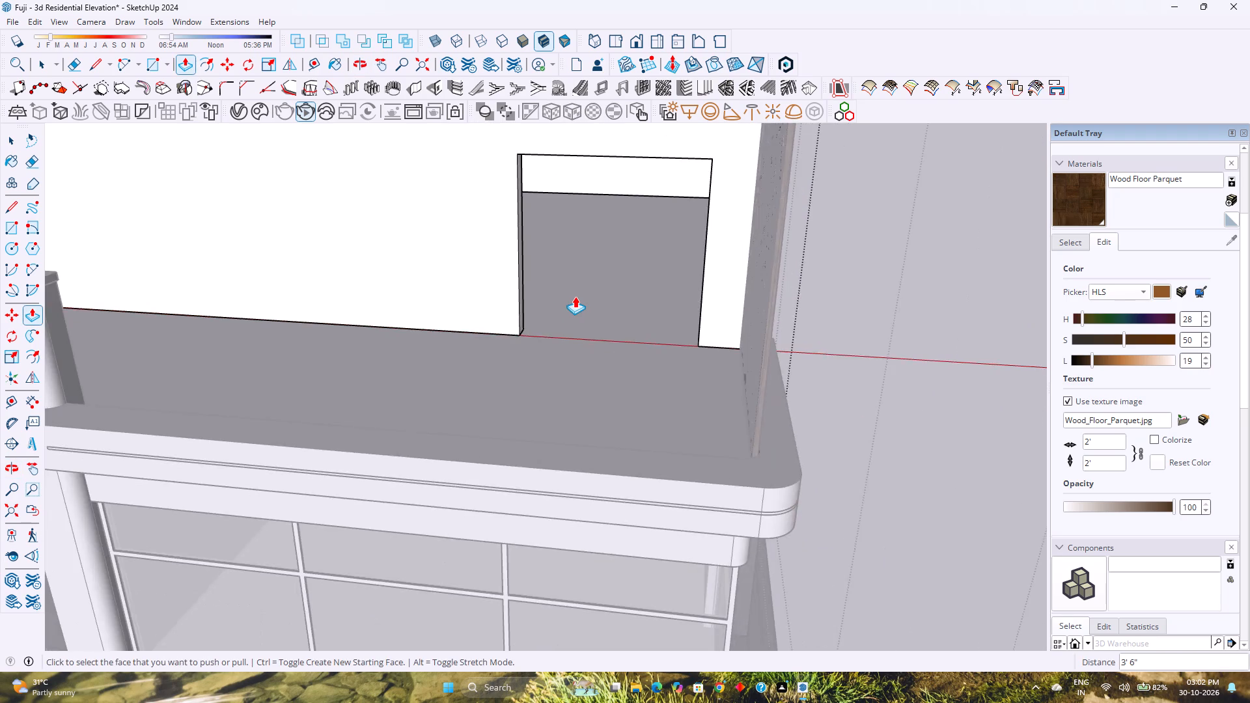
middle_click_drag(575, 296, 581, 357, "shift")
scroll(579, 357, "down", 1, "shift")
middle_click_drag(570, 366, 573, 309)
middle_click(573, 309)
key("space")
key("Escape")
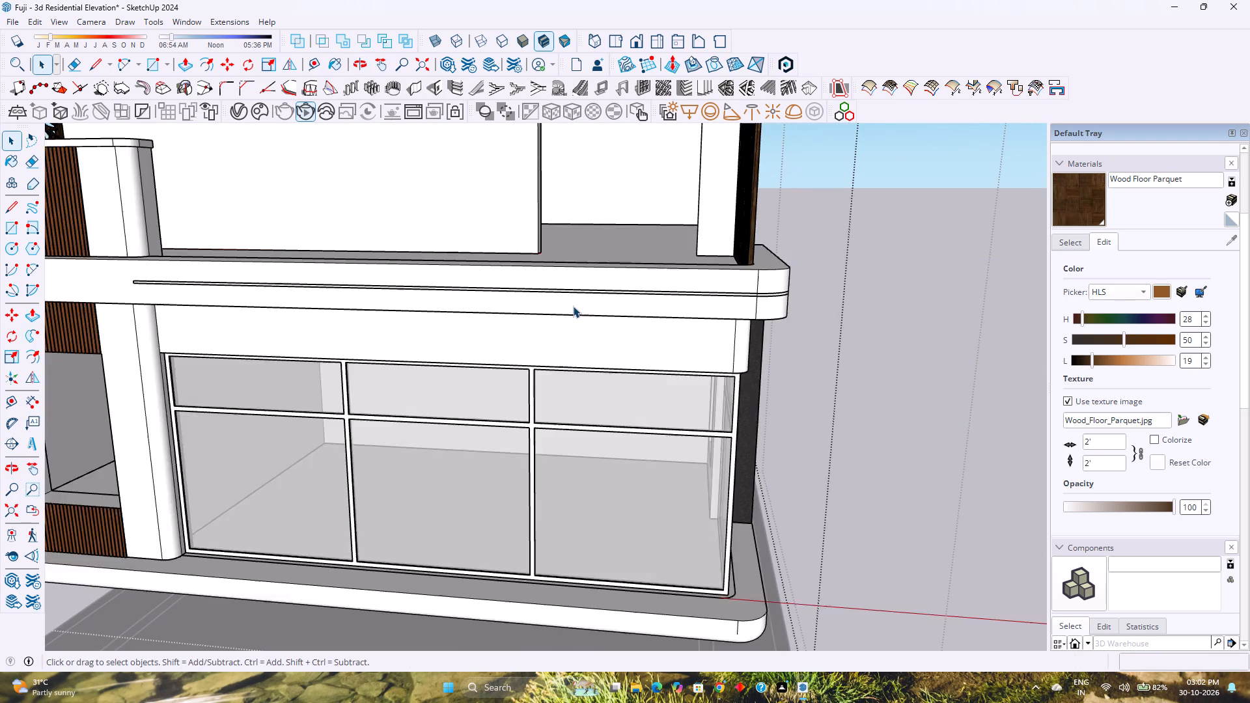
Bring the whole front elevation into view and save the model.
scroll(573, 306, "down", 2)
middle_click_drag(611, 310, 610, 376, "shift")
middle_click(610, 376, "shift")
scroll(613, 363, "down", 4)
middle_click_drag(617, 355, 648, 428, "shift")
middle_click_drag(562, 368, 548, 351)
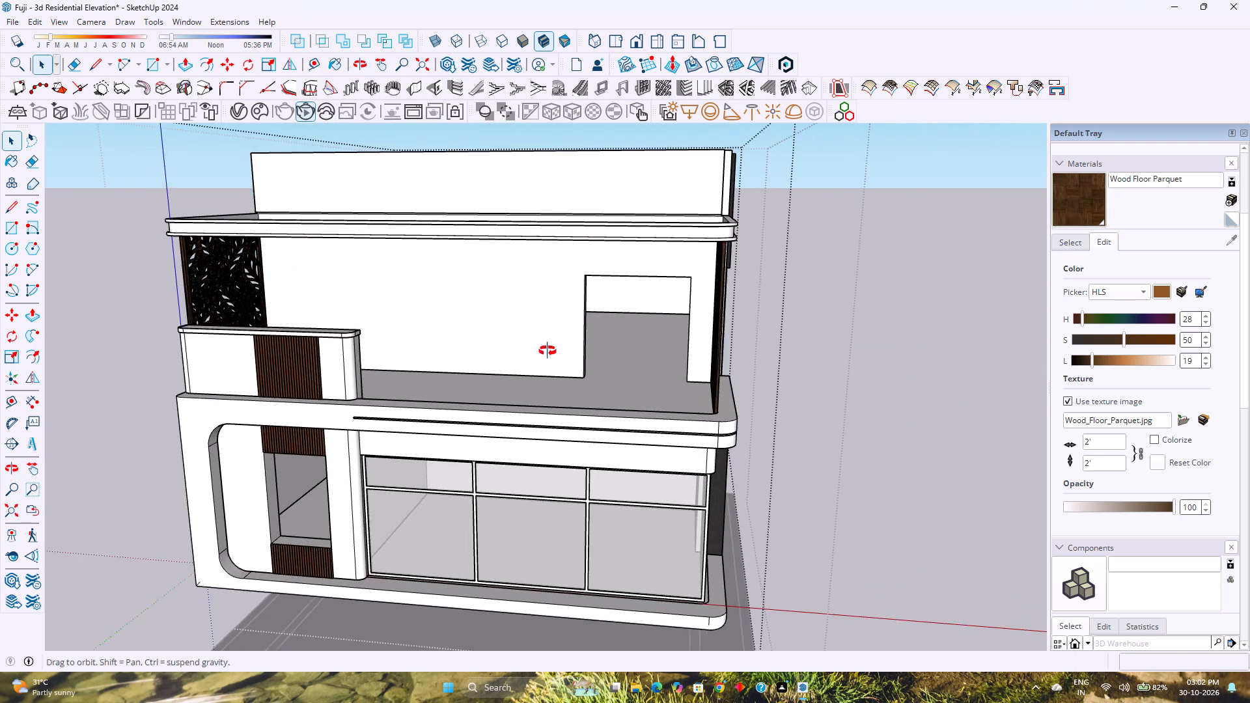
middle_click_drag(548, 351, 510, 311)
middle_click(510, 311)
key("ctrl+s")
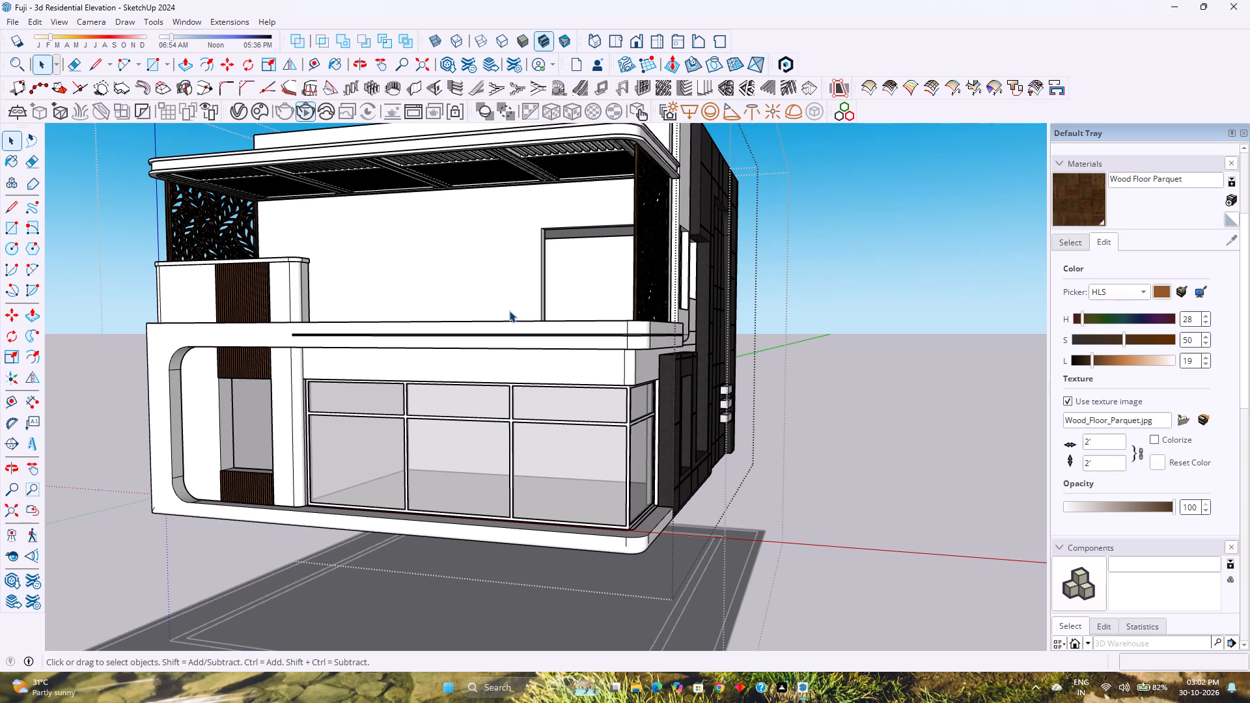
Examine the building from isometric and corner views, checking the widened terrace opening beside the jaali up close.
scroll(564, 316, "down", 5)
middle_click_drag(516, 312, 480, 299)
left_click(594, 48)
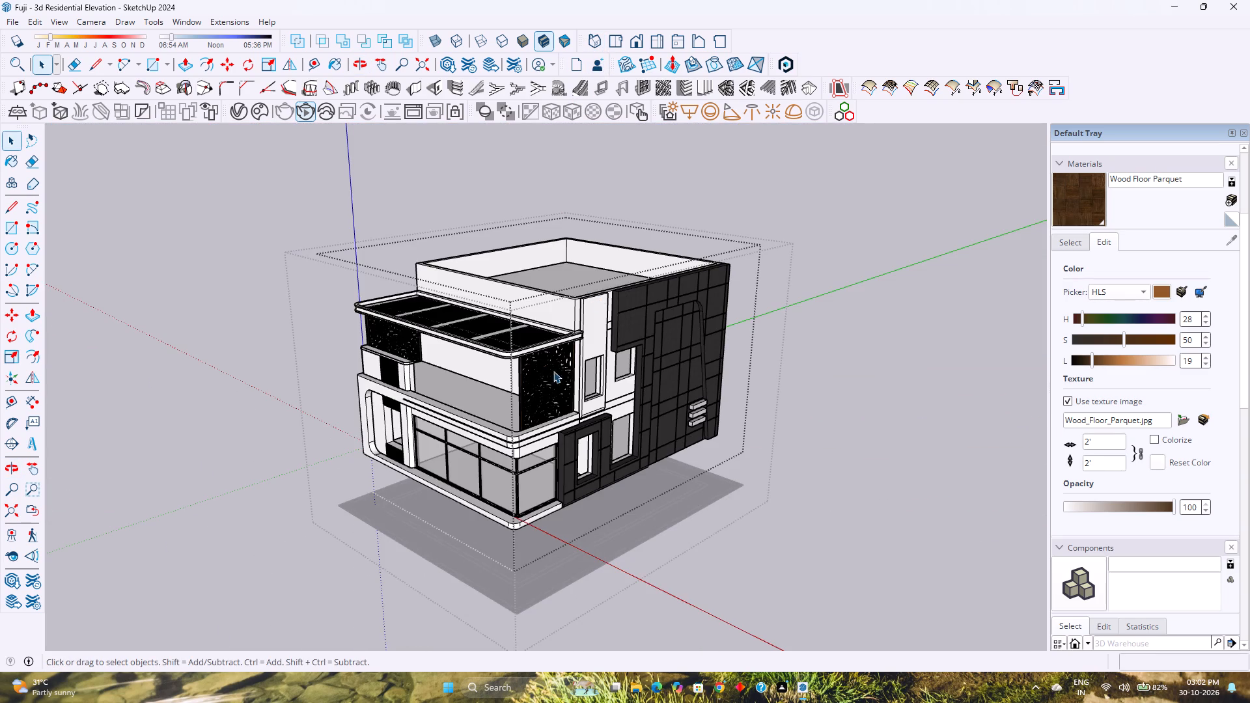
middle_click_drag(549, 354, 601, 225)
scroll(549, 316, "up", 1)
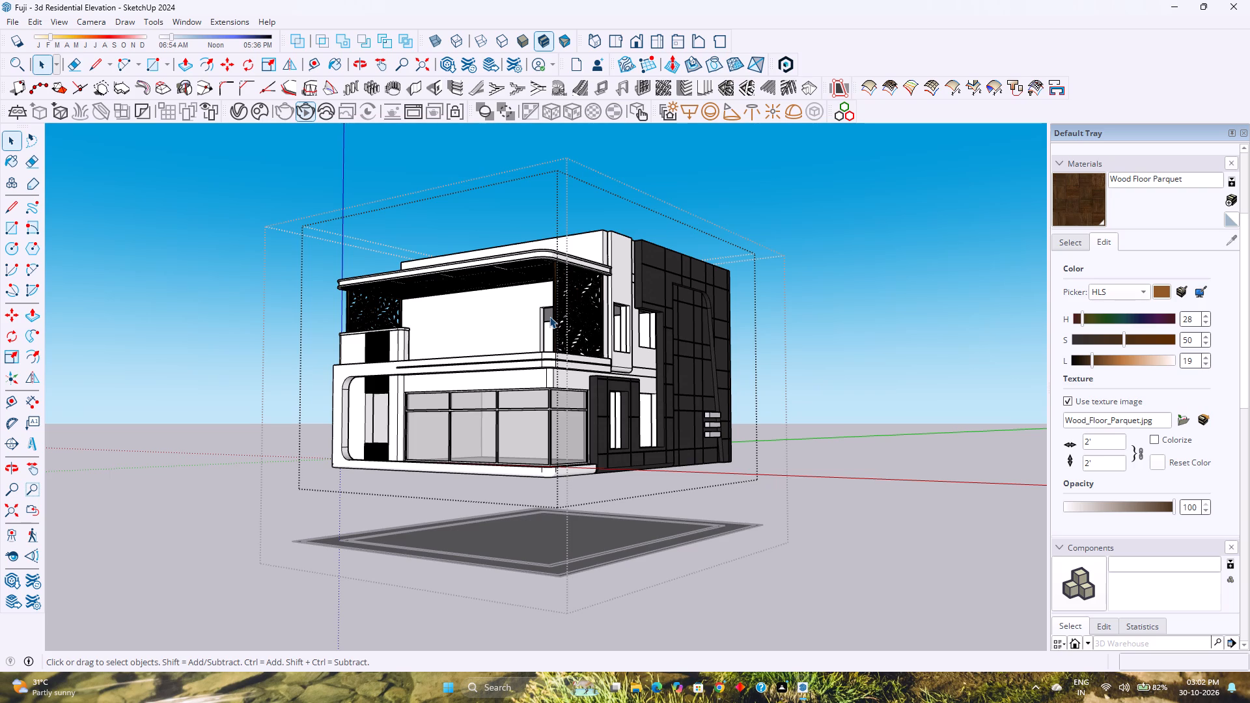
scroll(518, 335, "down", 2)
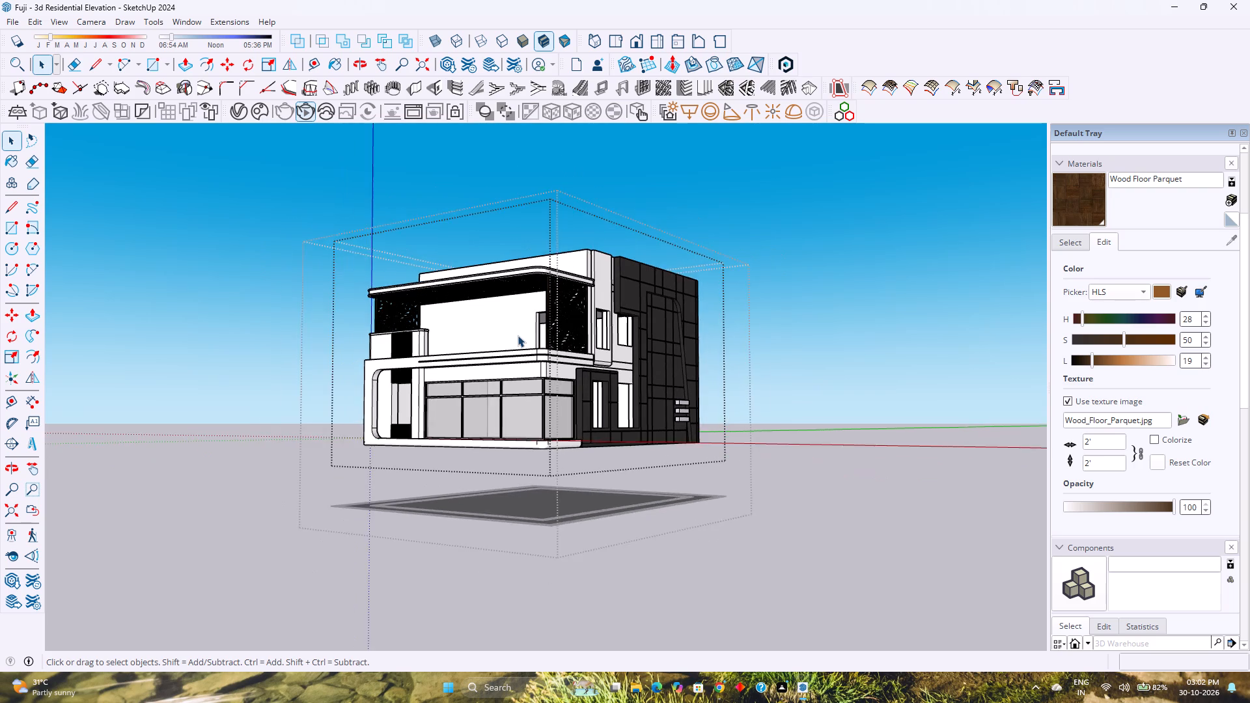
scroll(518, 335, "up", 2)
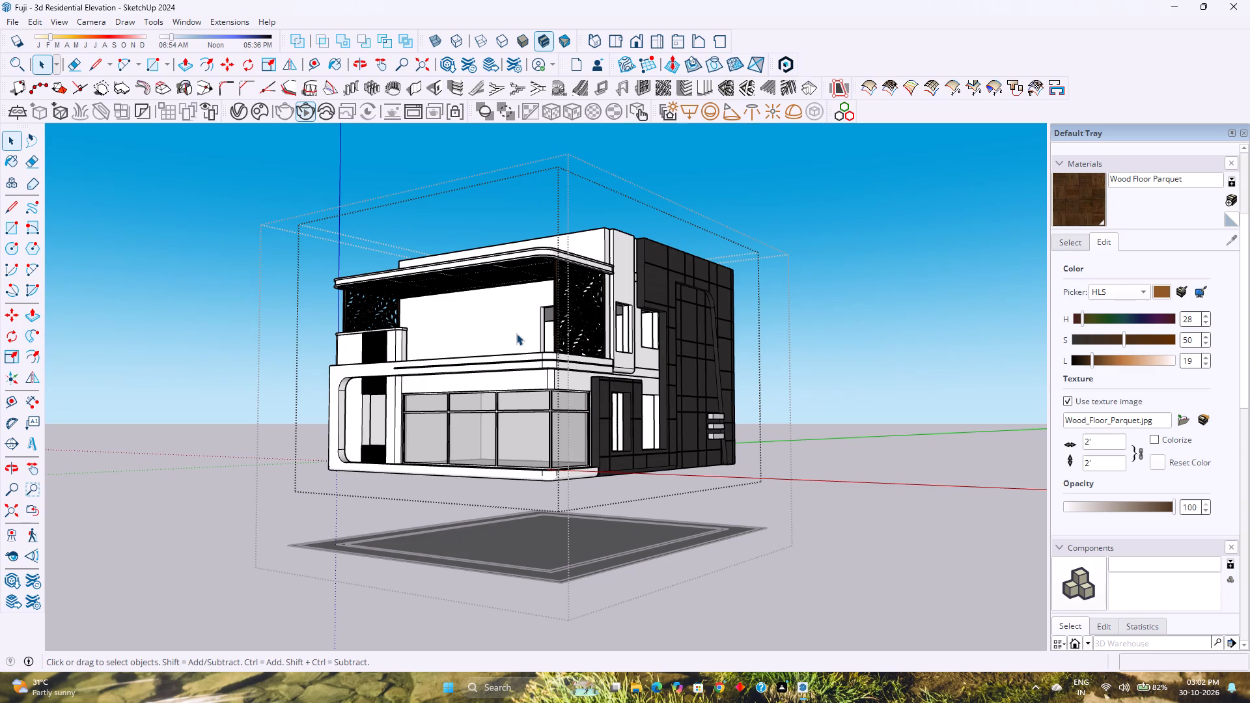
middle_click_drag(516, 333, 704, 378)
middle_click(704, 378)
scroll(641, 347, "up", 6)
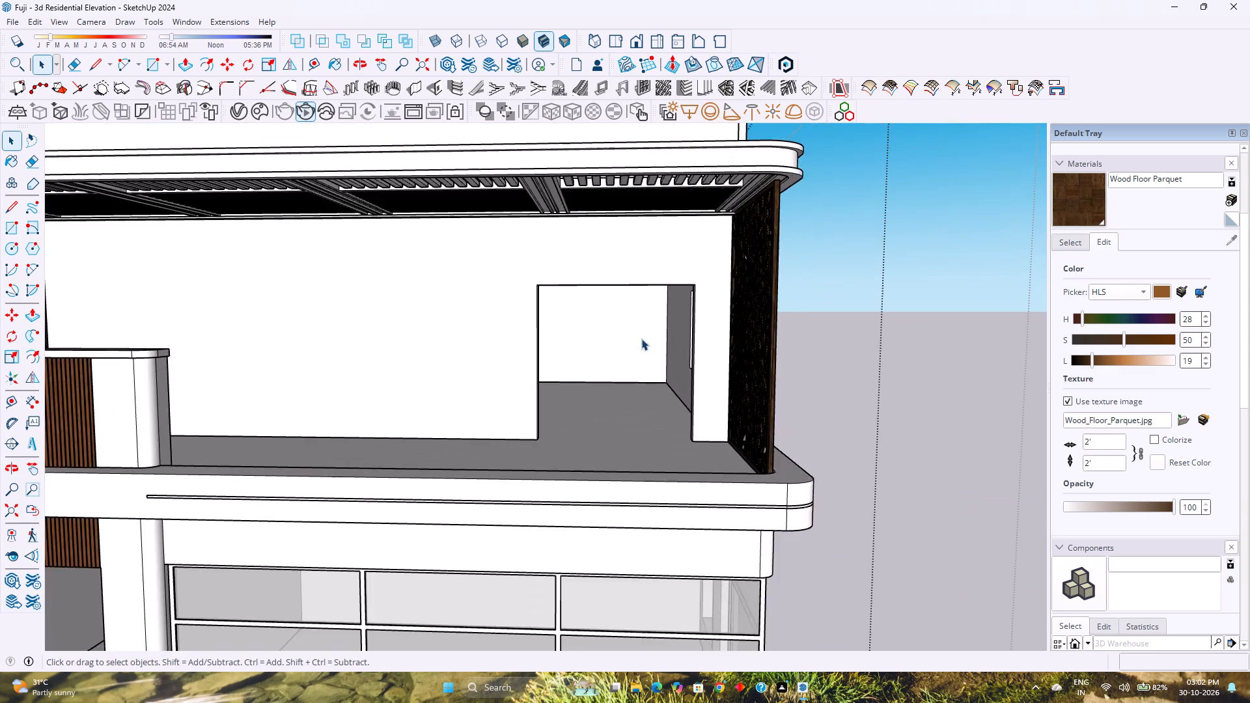
middle_click_drag(641, 338, 598, 364)
middle_click(598, 364)
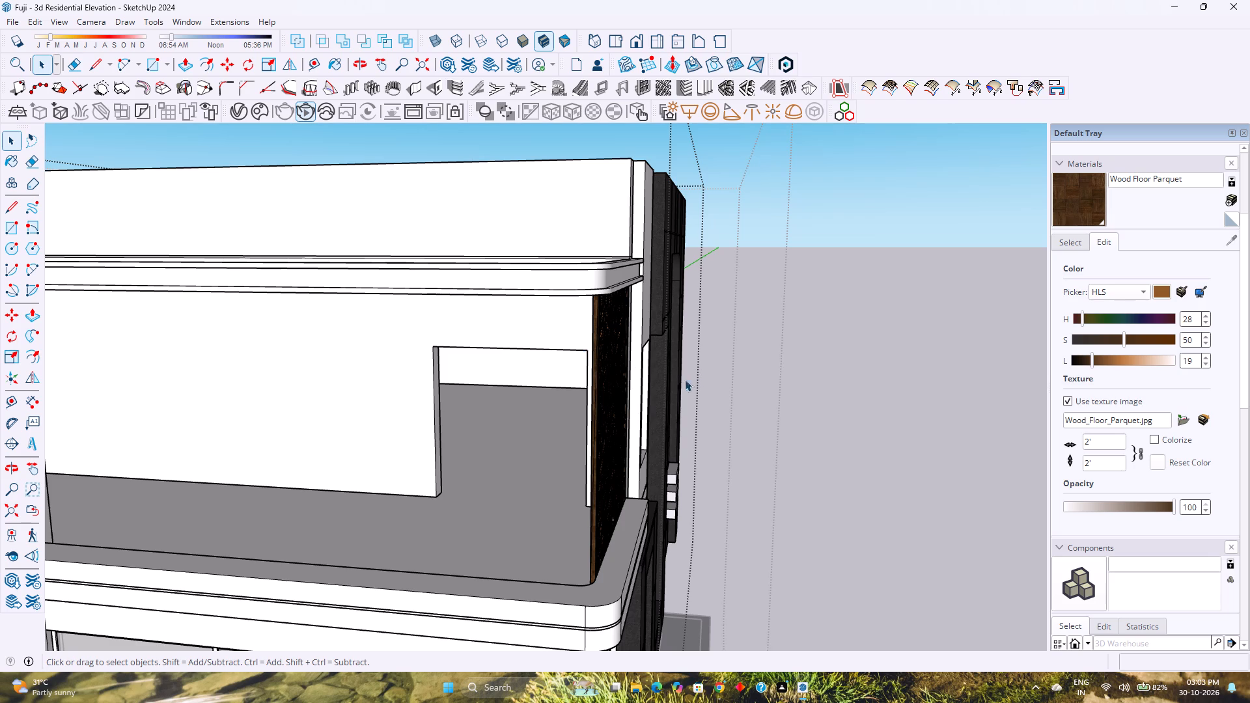
Examine the front facade, roof canopy, terrace opening and both jaali panels from low and high front-corner angles.
scroll(493, 357, "down", 4)
middle_click_drag(228, 409, 221, 348)
middle_click(221, 348)
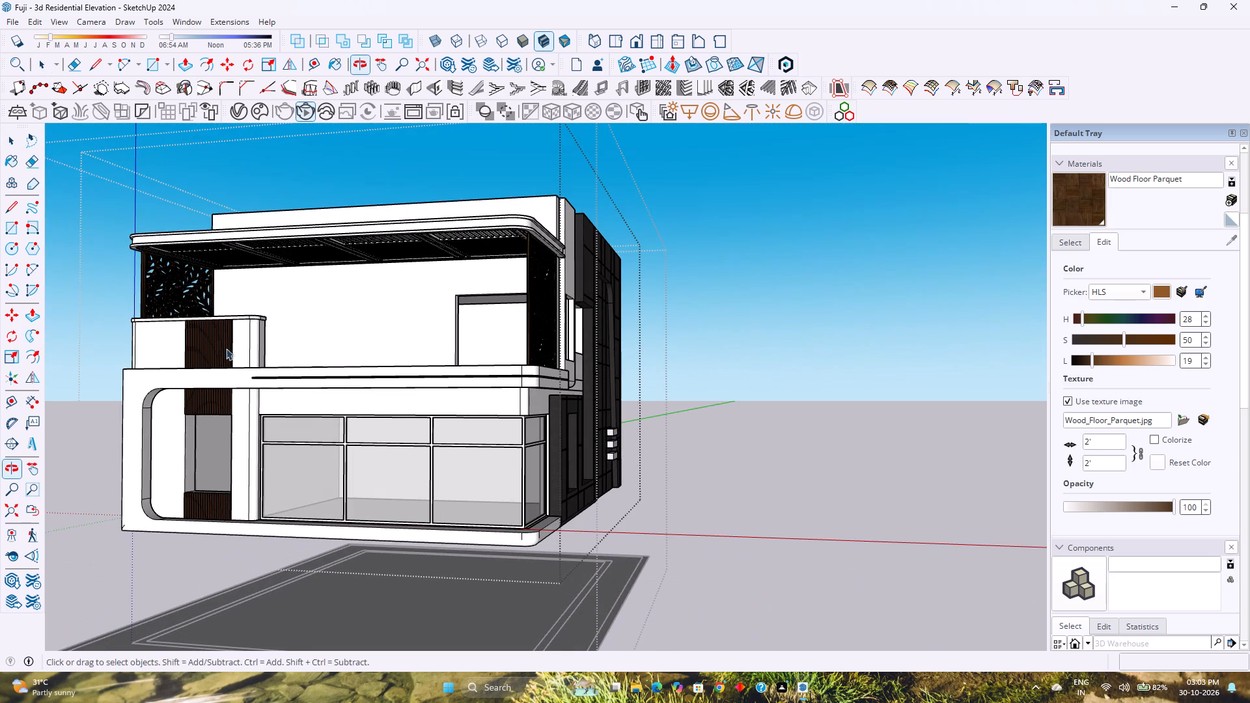
middle_click_drag(344, 338, 337, 328)
middle_click(337, 328)
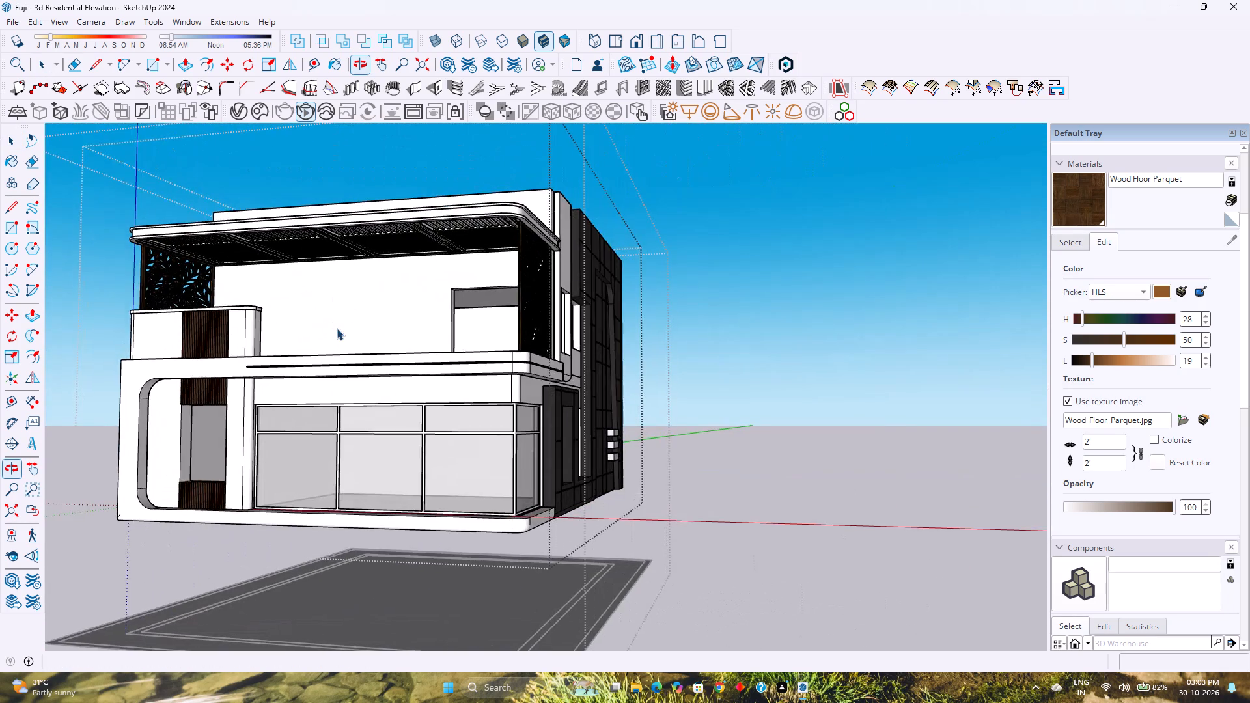
scroll(338, 327, "down", 6)
scroll(356, 318, "up", 4)
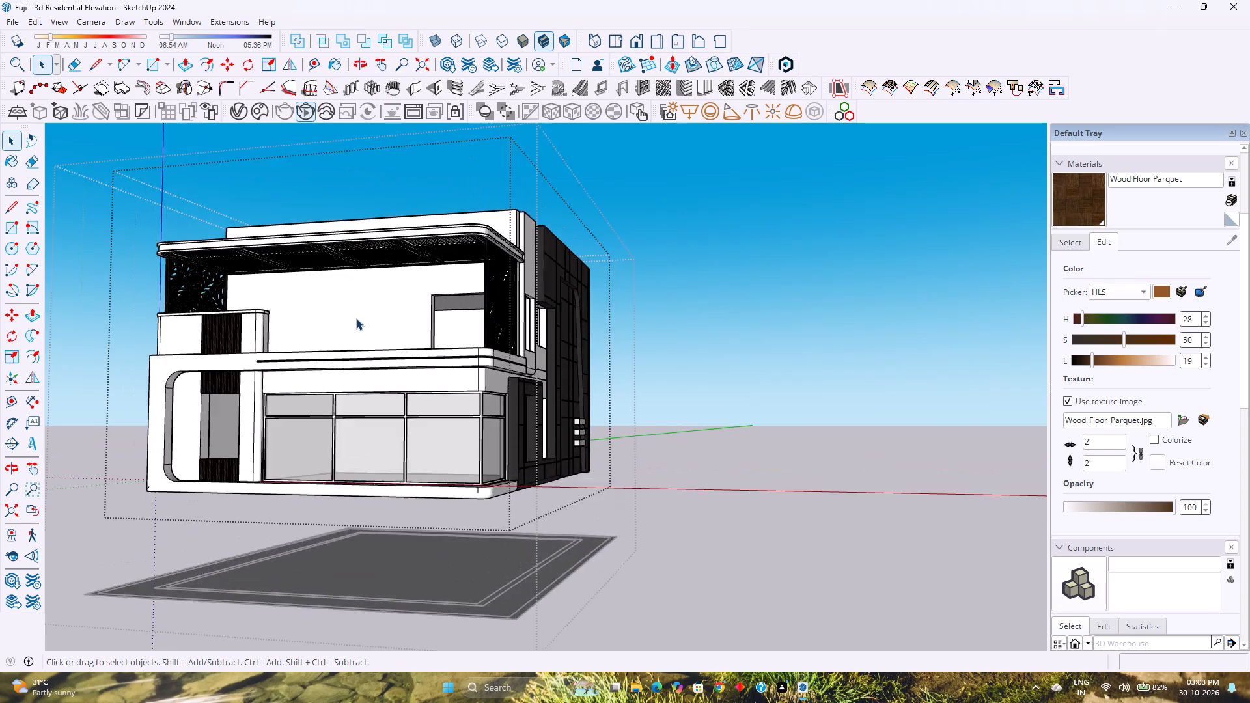
scroll(357, 318, "up", 2)
middle_click_drag(360, 318, 295, 413)
middle_click(296, 403)
middle_click_drag(339, 328, 346, 318)
middle_click_drag(346, 318, 352, 310)
middle_click(352, 310)
middle_click(352, 310)
scroll(378, 356, "down", 1)
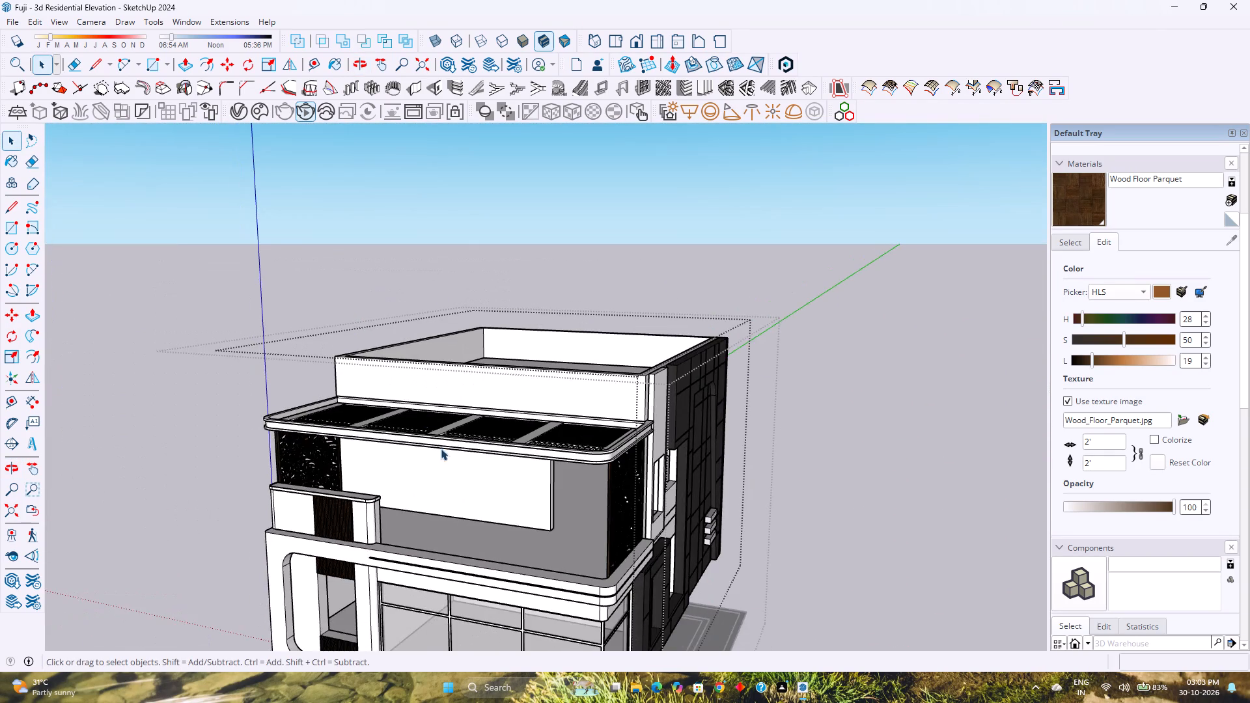
scroll(441, 456, "down", 2)
middle_click_drag(446, 481, 424, 387)
middle_click(424, 387)
scroll(439, 411, "up", 5)
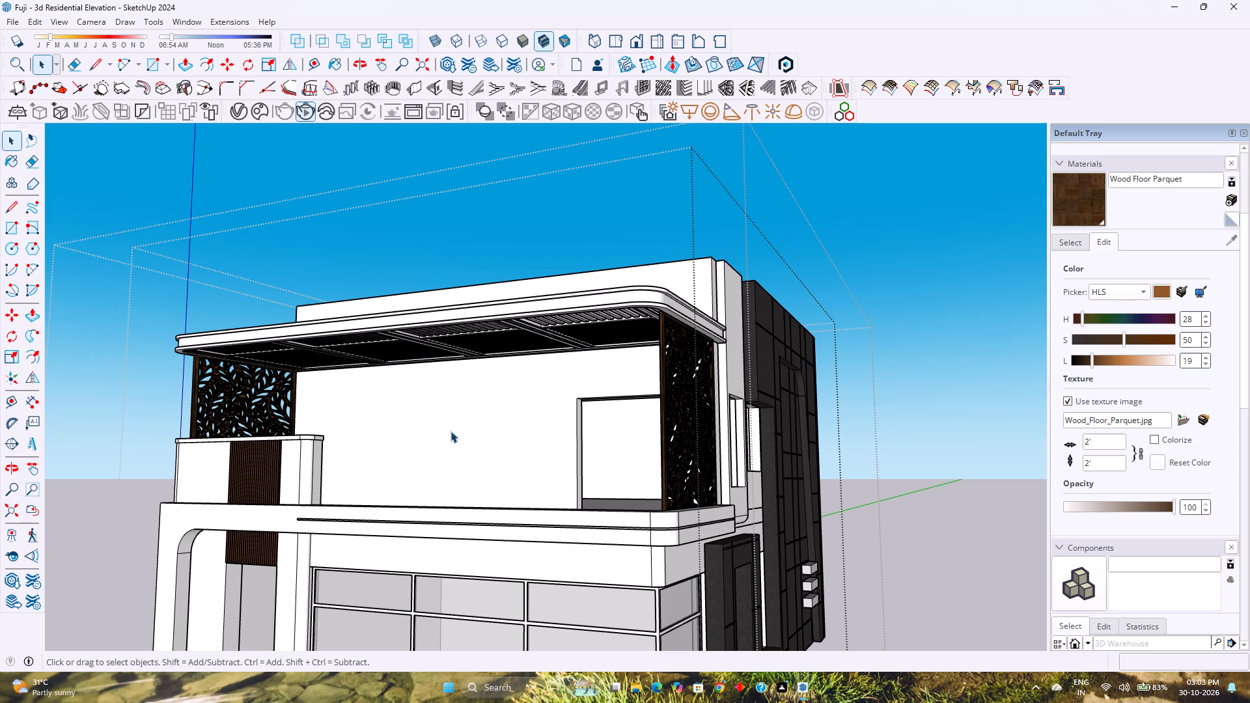
middle_click_drag(478, 468, 522, 402, "shift")
middle_click_drag(524, 403, 490, 472)
middle_click_drag(413, 467, 466, 379, "shift")
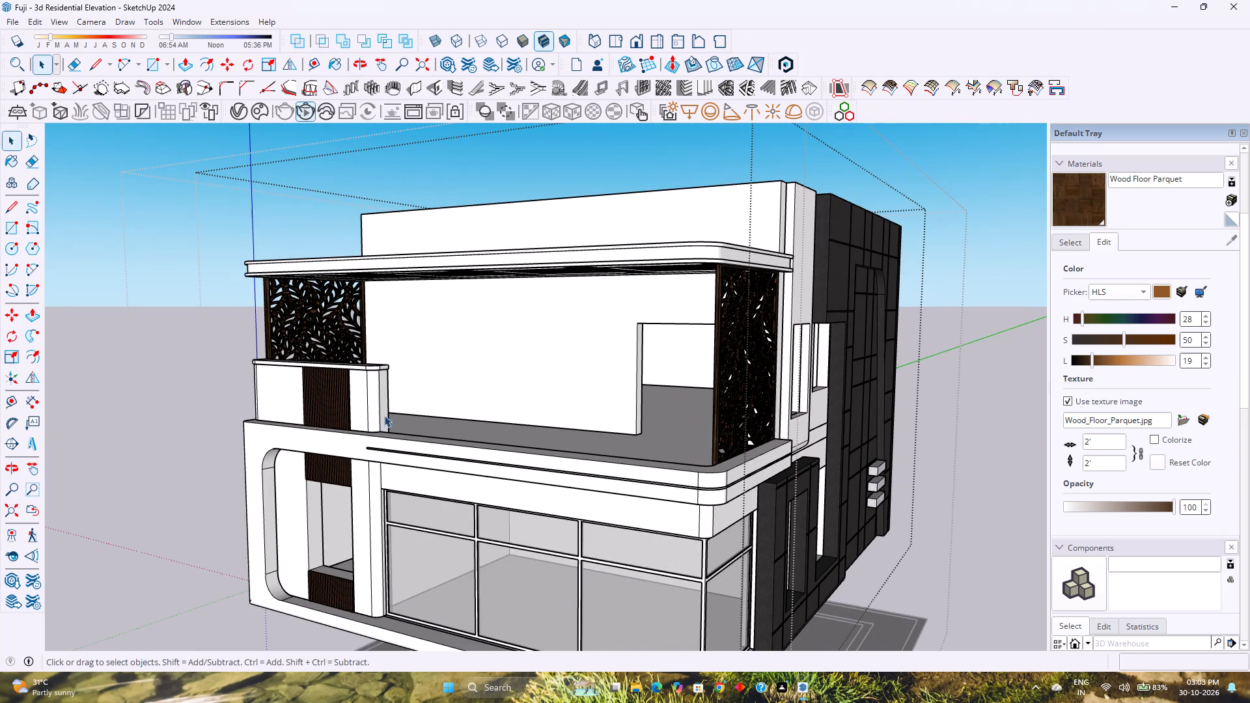
left_click(387, 406)
left_click(723, 413)
middle_click_drag(632, 411, 615, 411)
middle_click(615, 411)
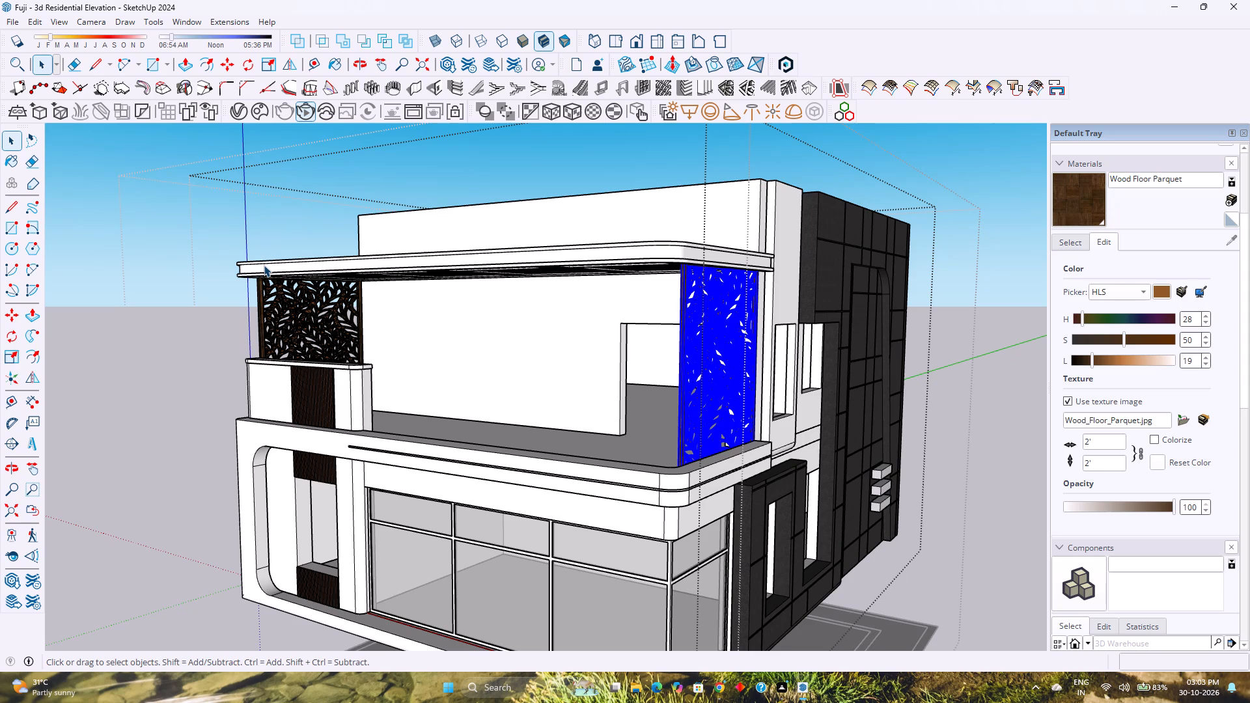
Place a horizontal guide 3'4" above the base edge of the balcony block's end face, and correct its offset to 3'5".
middle_click_drag(383, 310, 200, 327)
middle_click(199, 327)
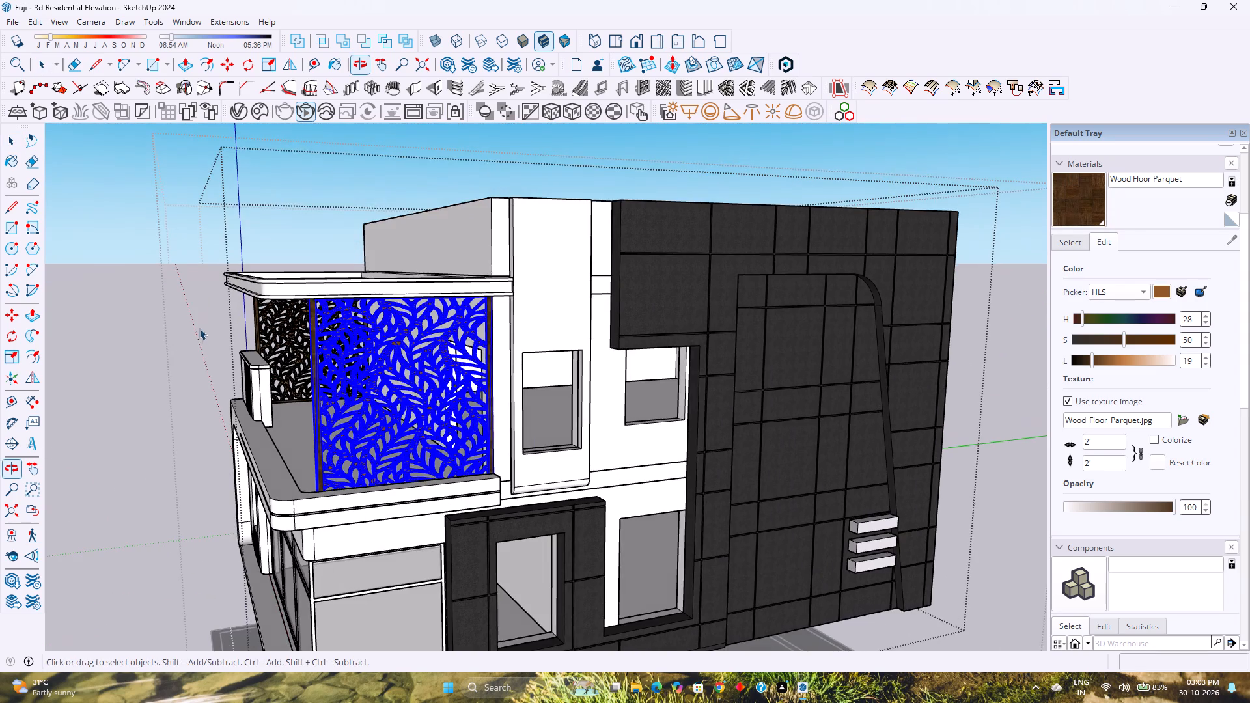
scroll(292, 450, "up", 15)
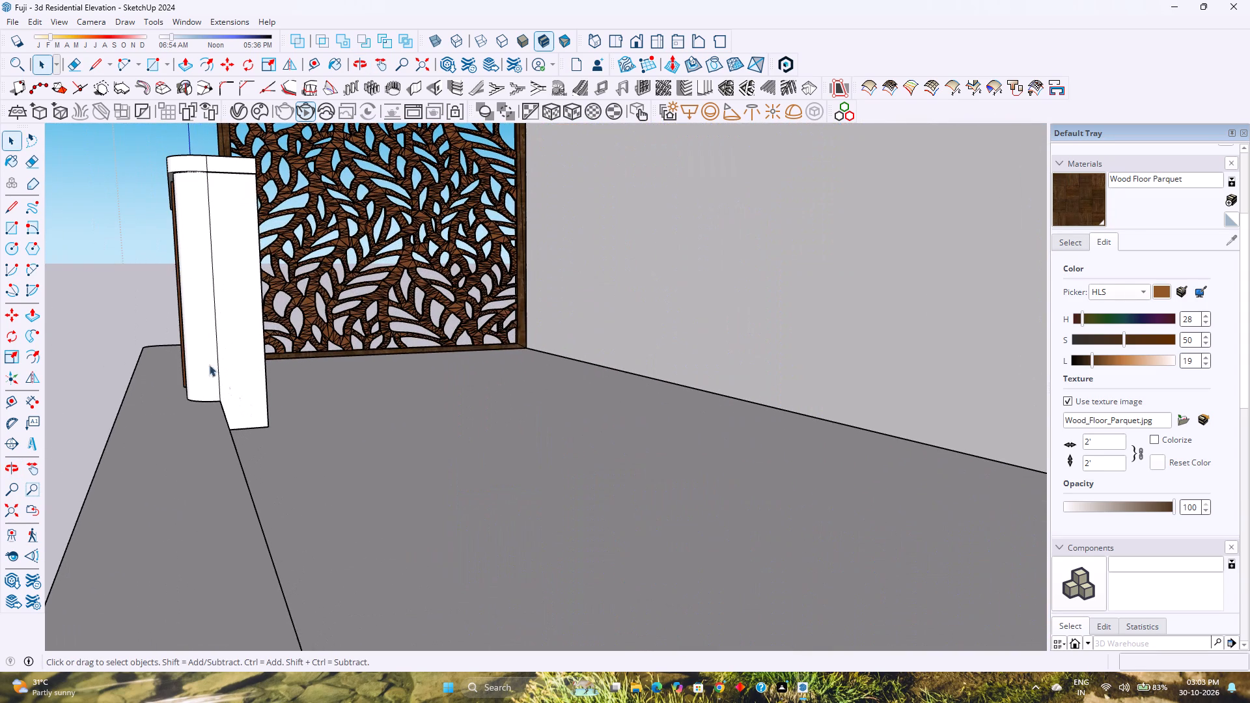
left_click(317, 69)
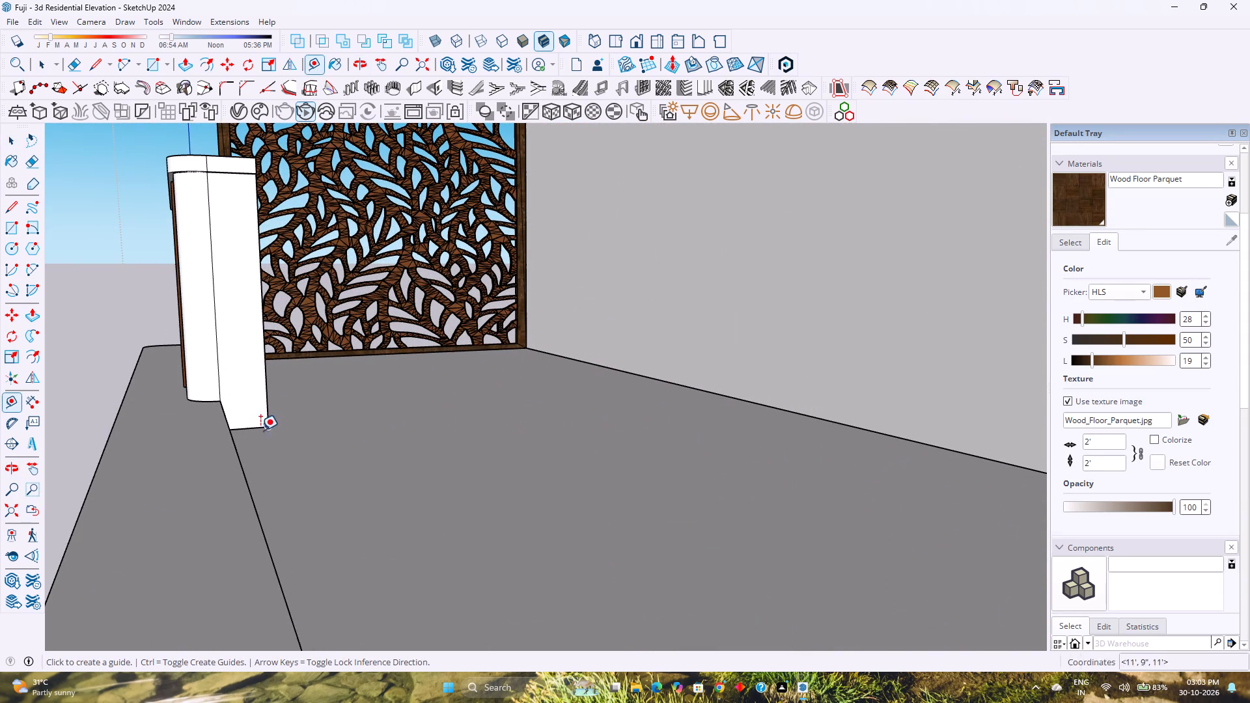
left_click(249, 428)
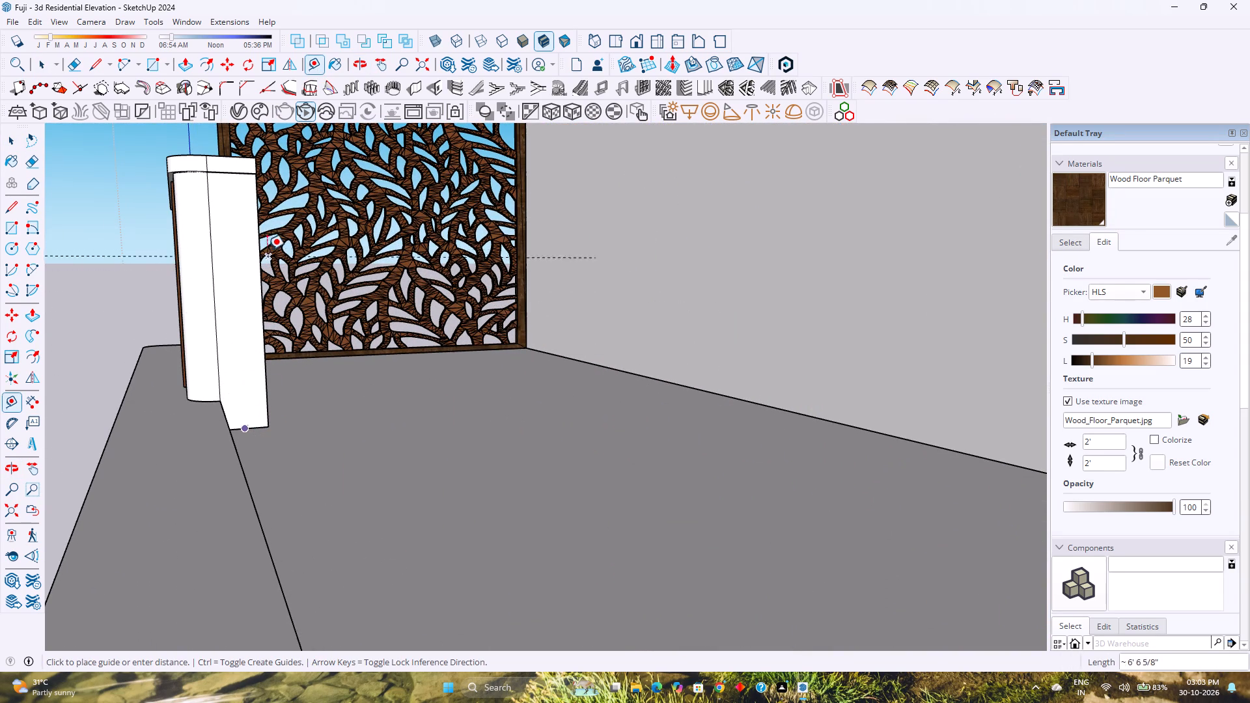
key("3")
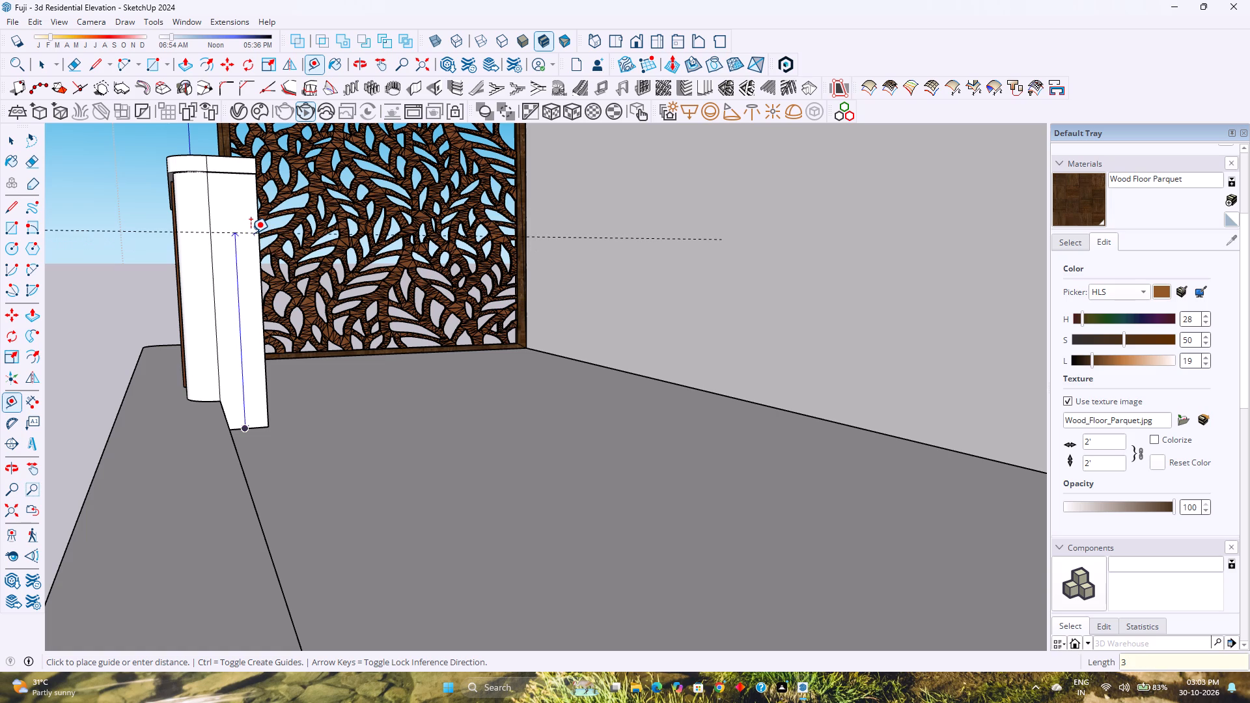
type("'4")
key("Return")
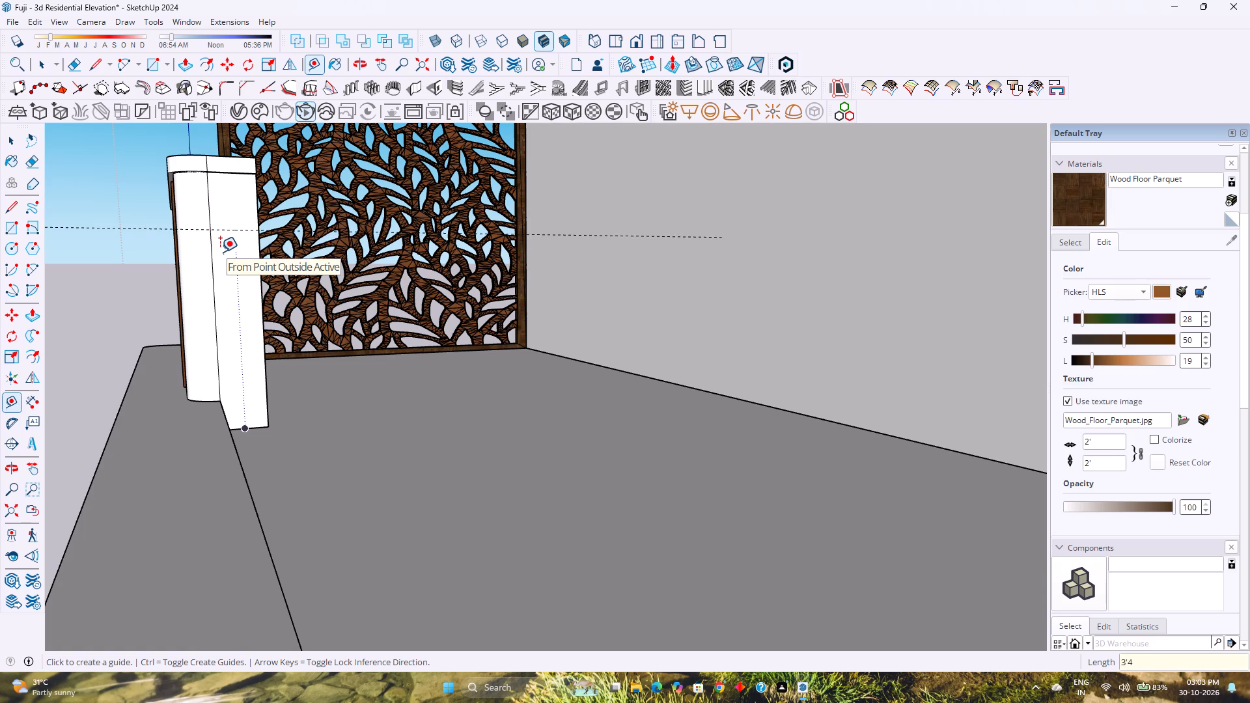
key("3")
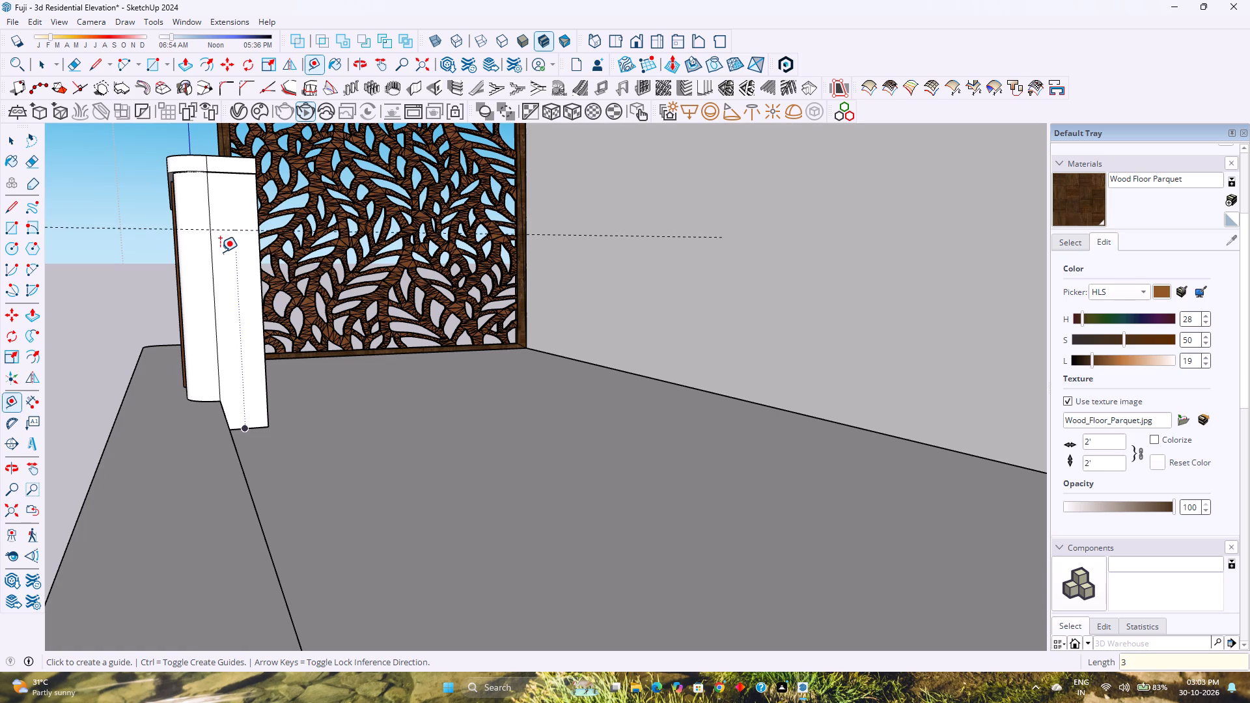
key("apostrophe")
key("5")
key("Return")
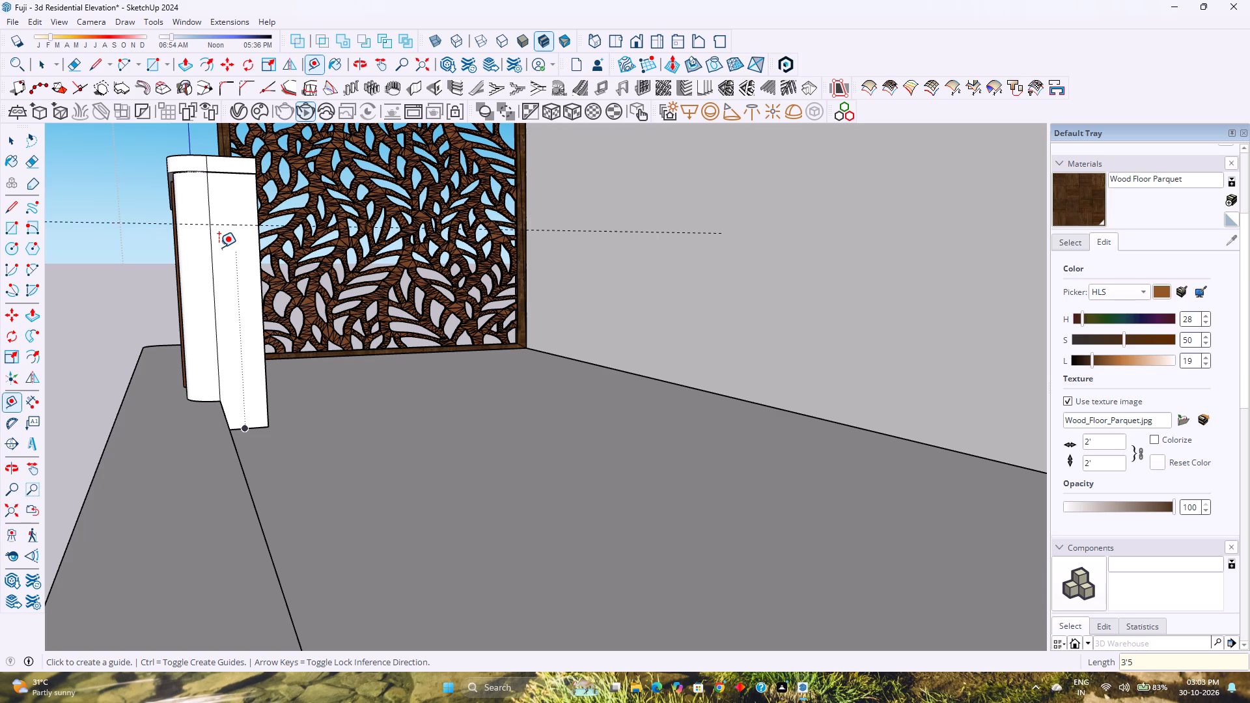
Place a vertical guide 3" in from the terrace-side edge of the balcony block's end face.
left_click(259, 299)
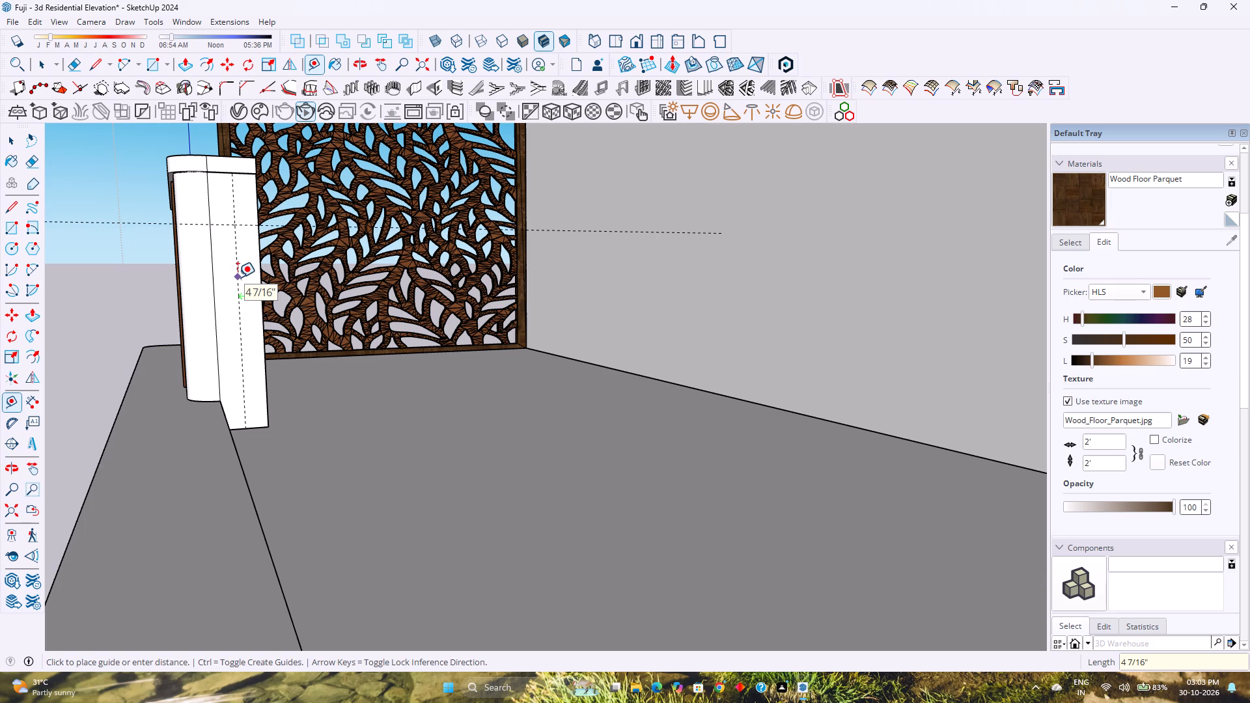
key("3")
key("Return")
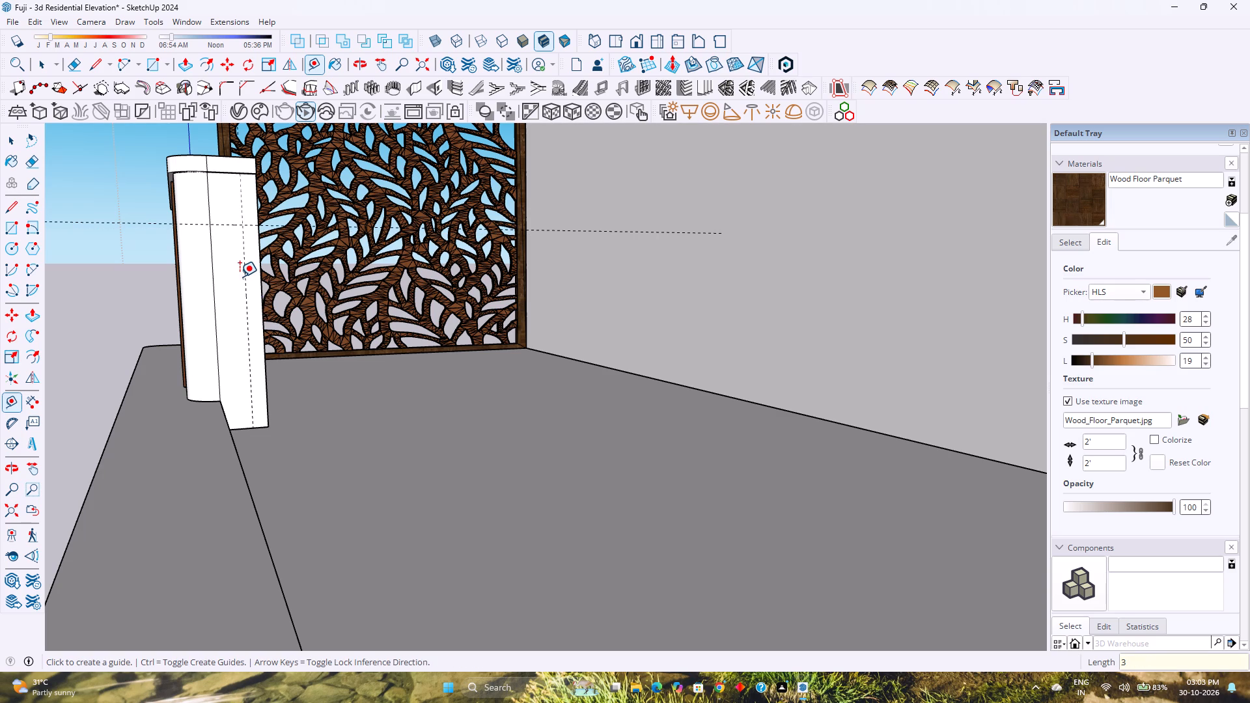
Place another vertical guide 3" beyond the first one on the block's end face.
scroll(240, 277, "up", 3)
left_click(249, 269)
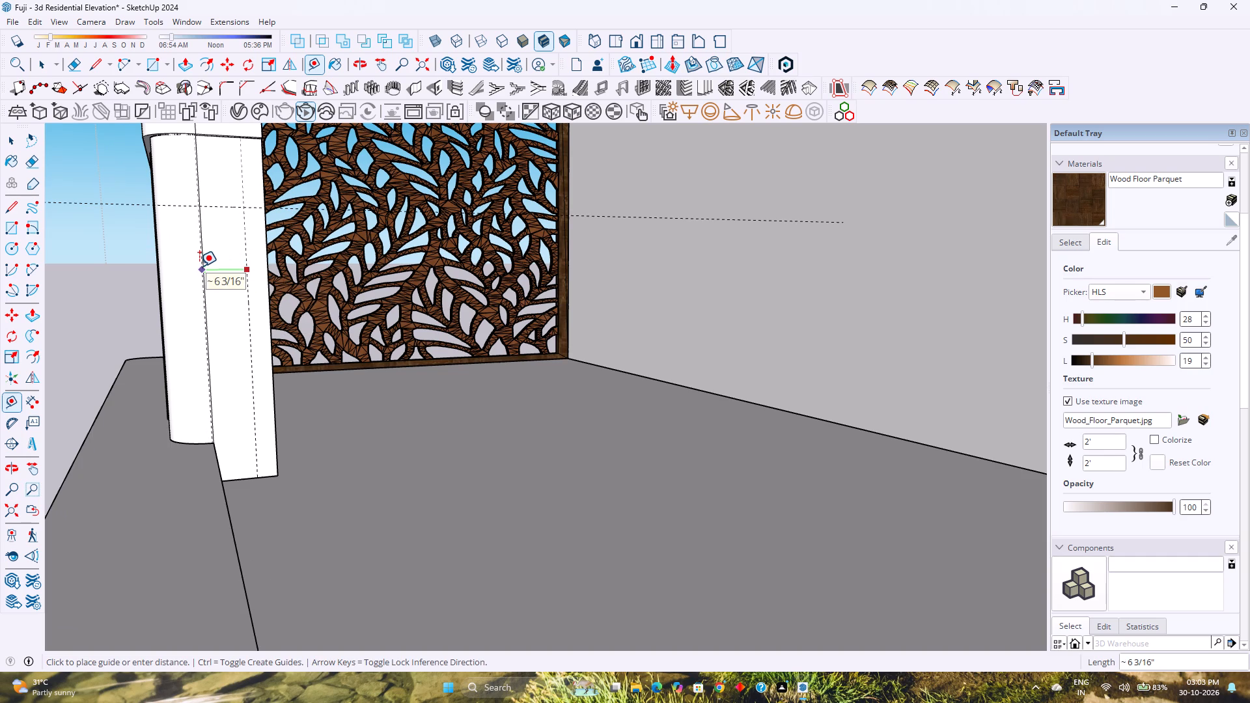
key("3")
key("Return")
Examine the guides on the balcony block's end face from the terrace and from the front of the building.
scroll(229, 299, "down", 2)
middle_click_drag(229, 299, 207, 298)
scroll(207, 297, "down", 2)
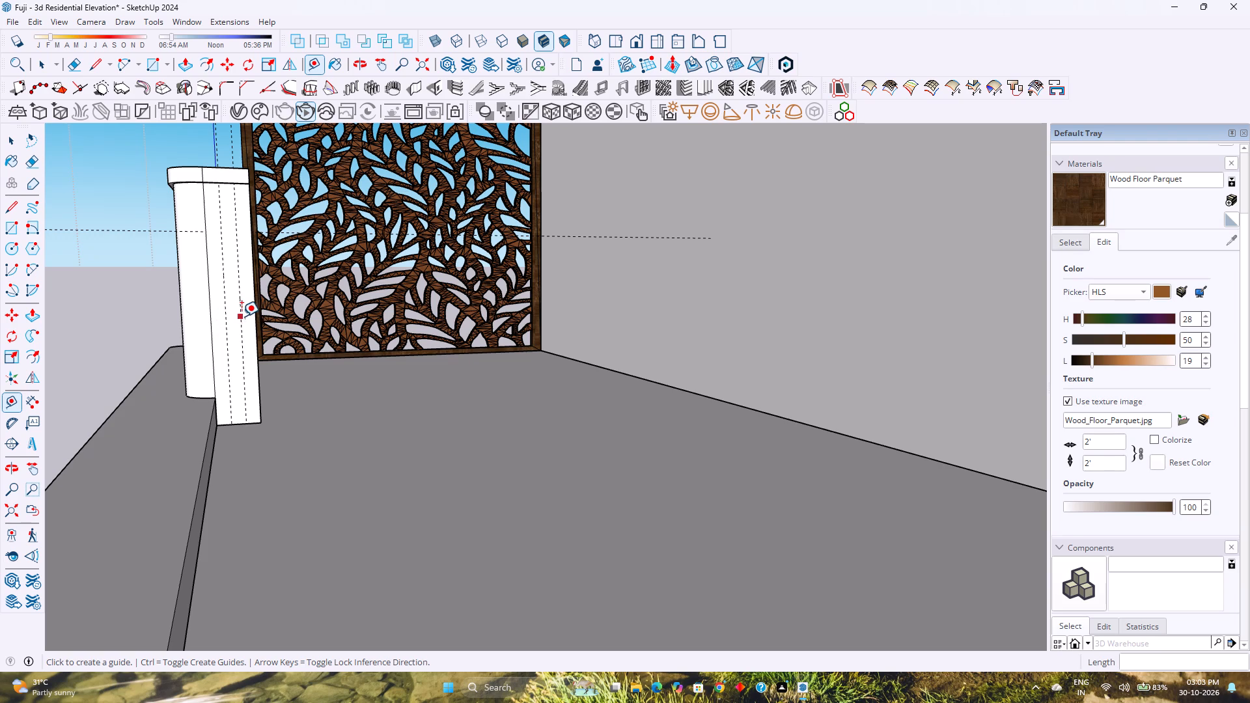
middle_click_drag(234, 274, 286, 294)
middle_click(286, 294)
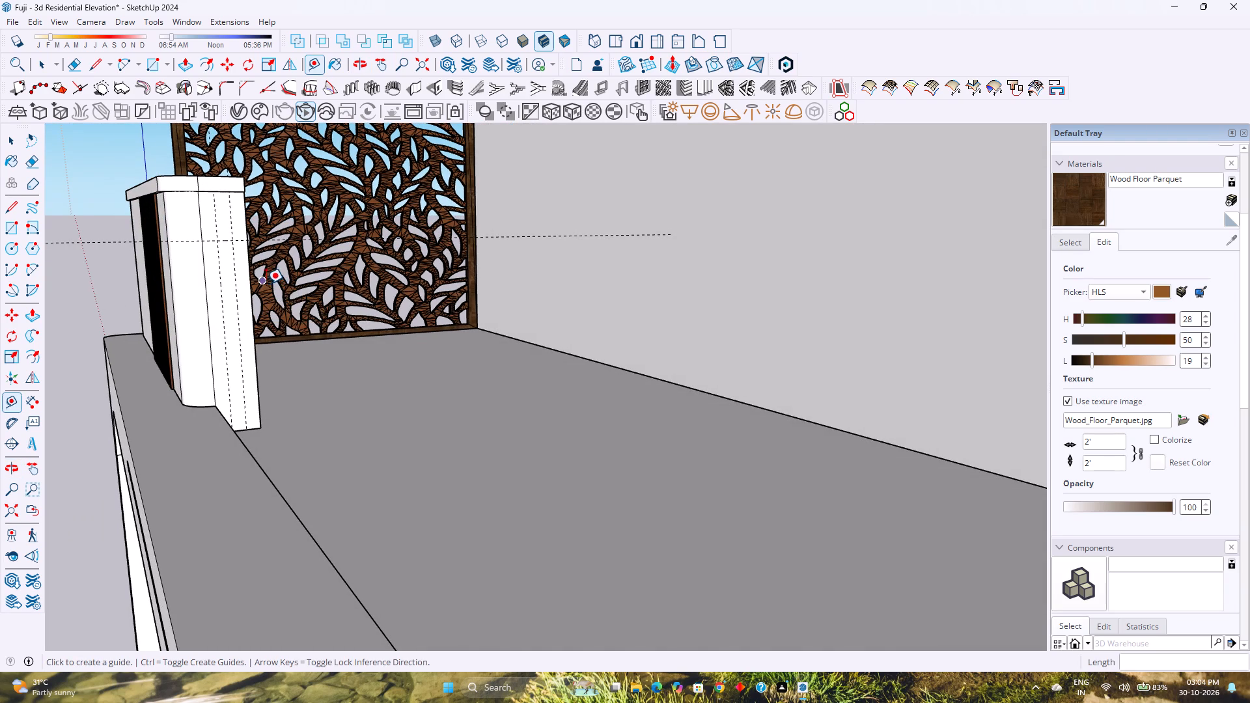
scroll(266, 284, "down", 5)
middle_click_drag(266, 283, 305, 294)
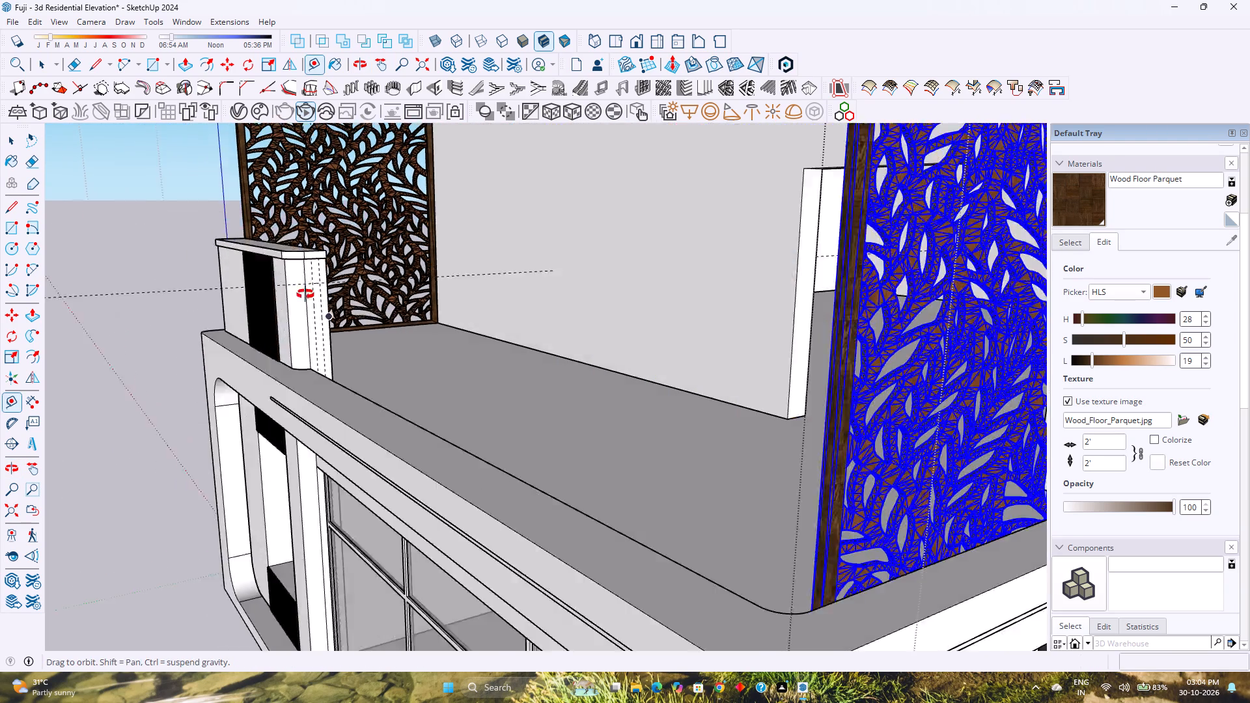
middle_click_drag(305, 294, 354, 301)
middle_click(354, 301)
scroll(358, 290, "down", 3)
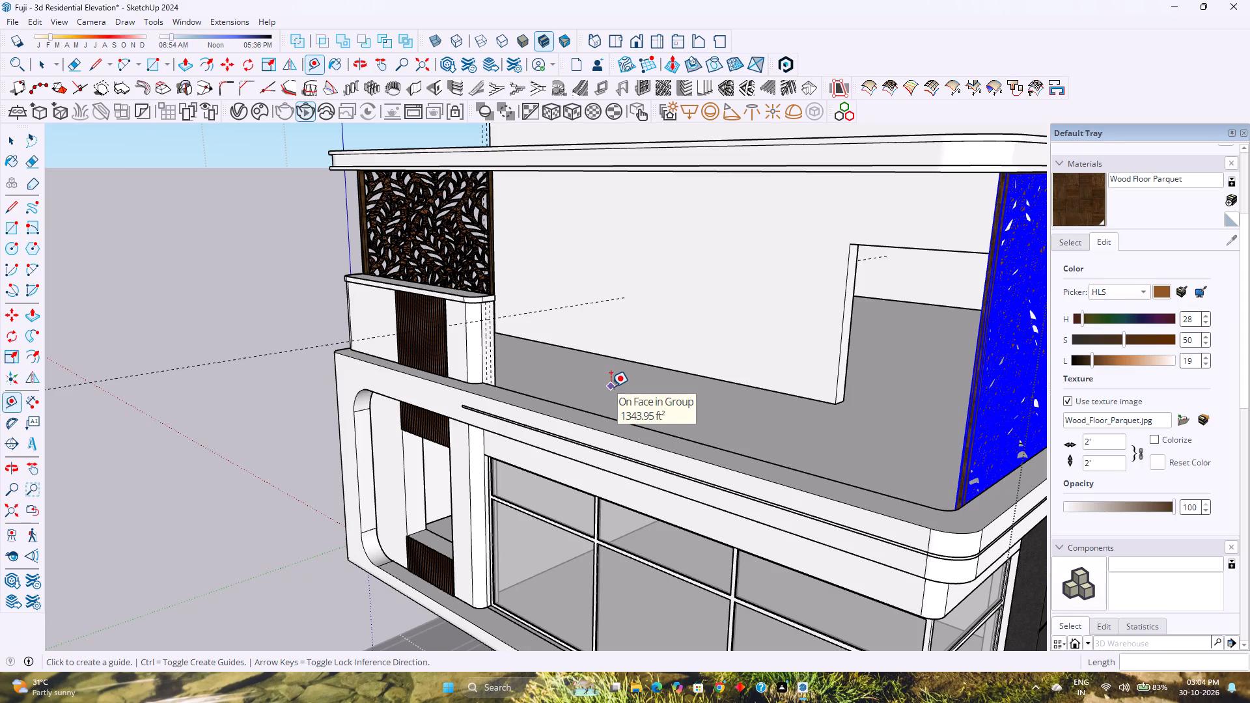
scroll(465, 350, "up", 13)
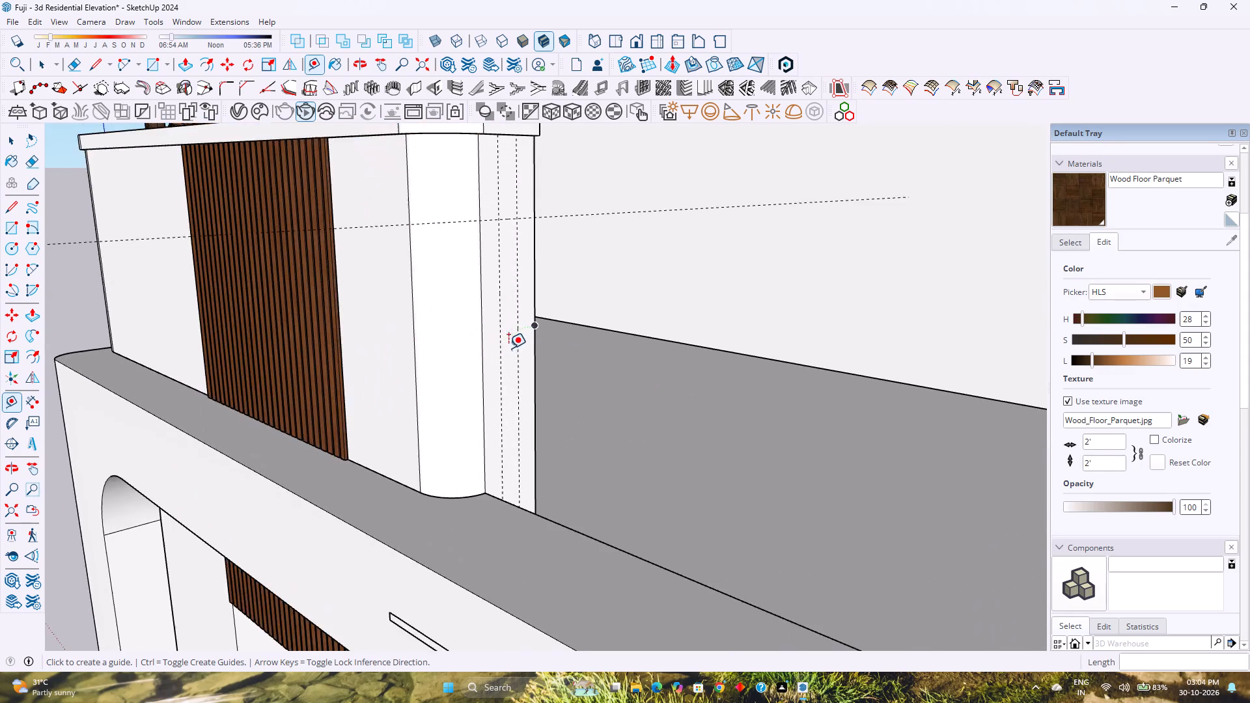
scroll(508, 348, "up", 3)
middle_click_drag(512, 348, 355, 353)
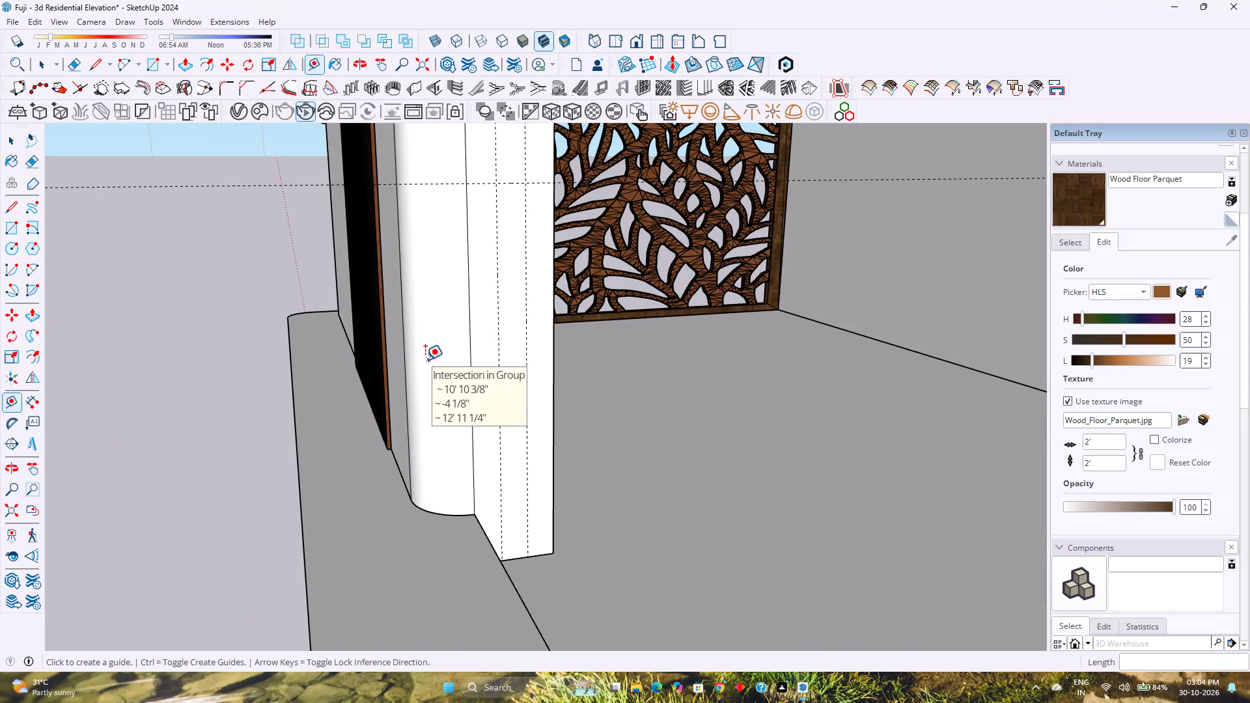
Replace the second vertical guide on the block's end face with one offset 2" from the first guide.
key("ctrl+z")
key("ctrl+z")
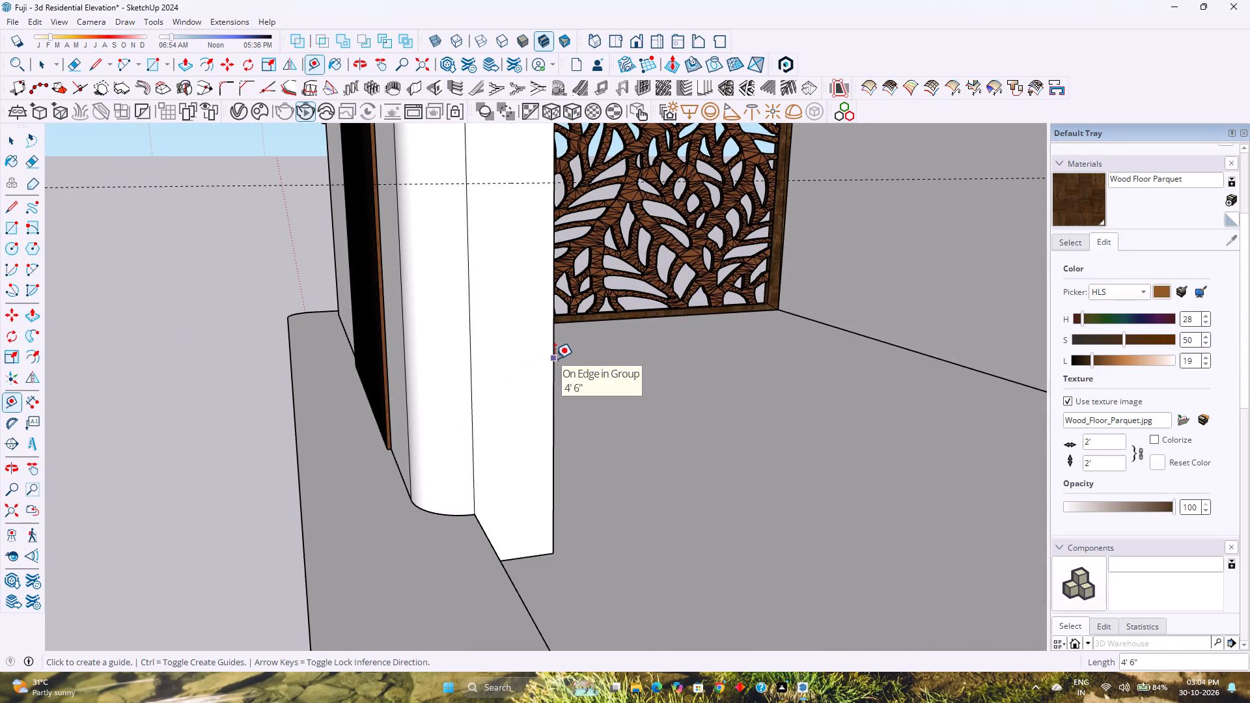
key("ctrl+y")
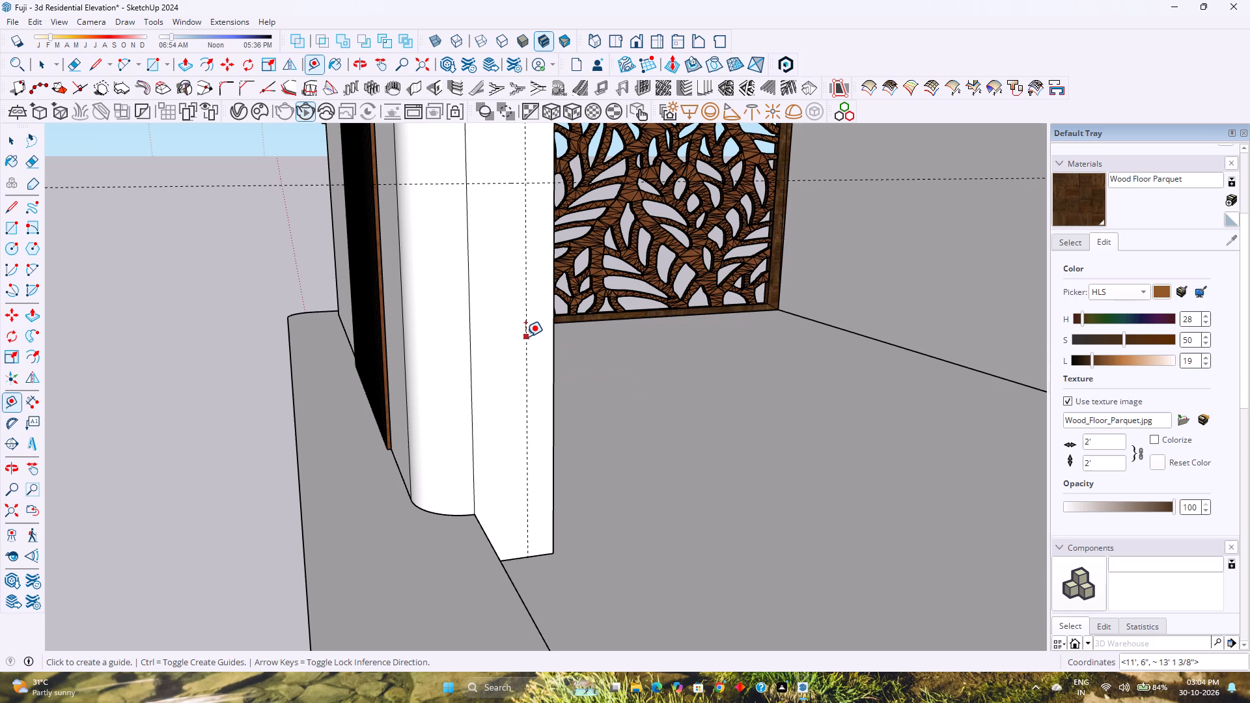
left_click(525, 336)
key("2")
key("Return")
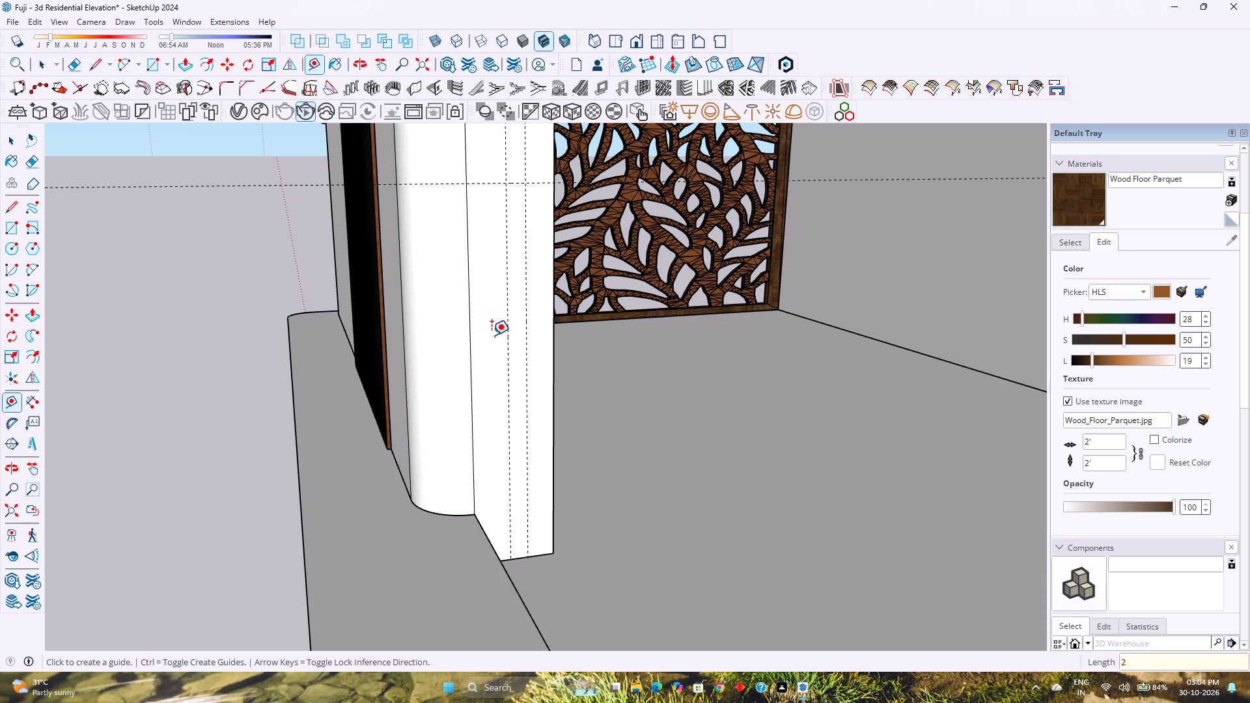
Draw a 2" wide rectangle between the two vertical guides, from the horizontal guide down to the base of the end face.
middle_click_drag(514, 335, 486, 400, "shift")
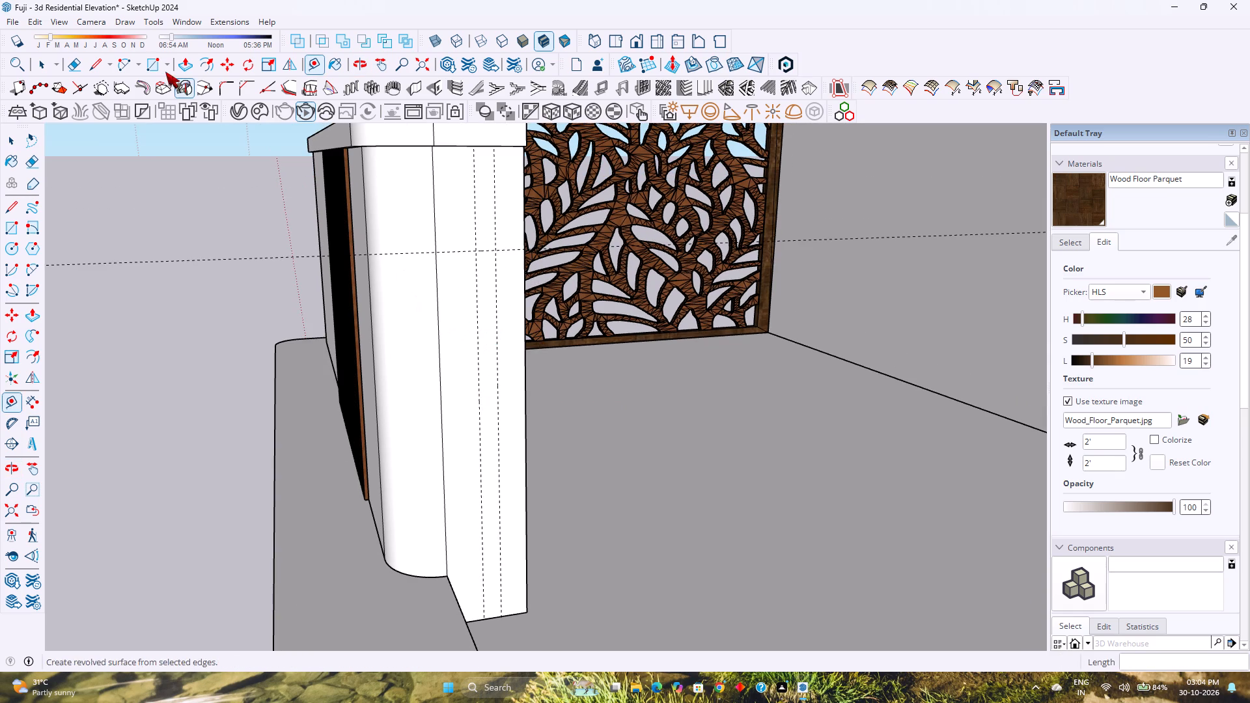
key("space")
left_click(441, 293)
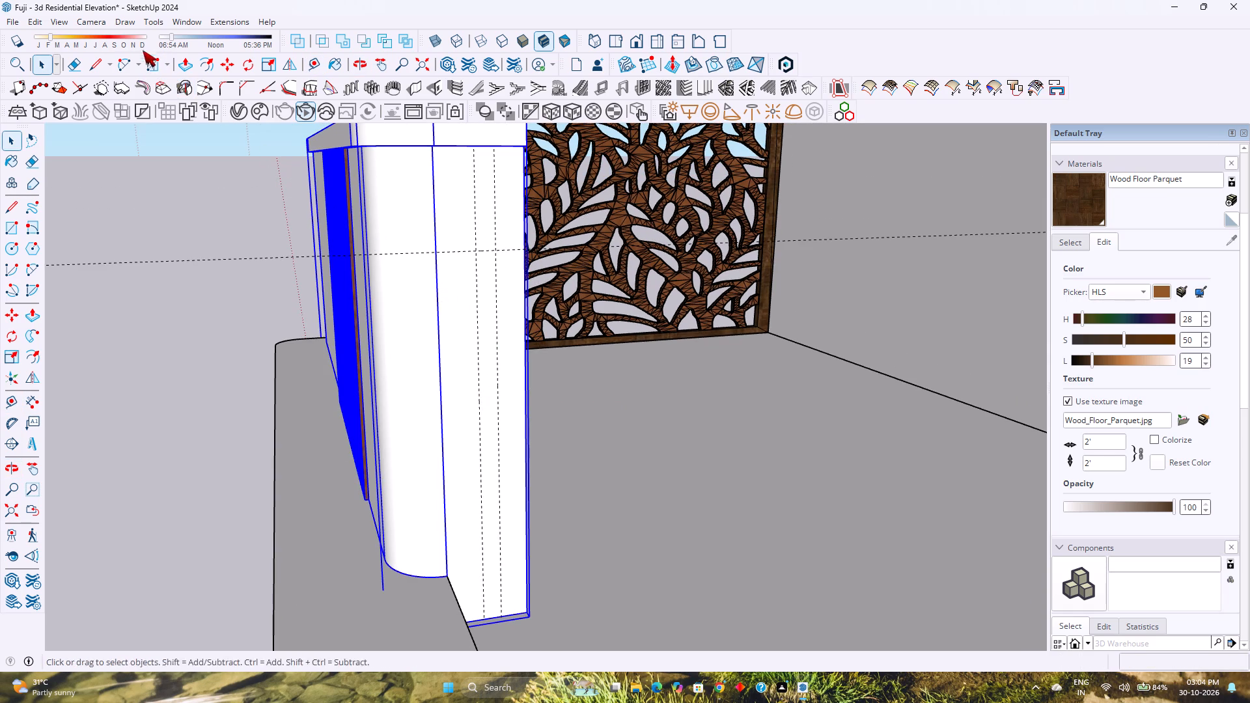
left_click(142, 62)
left_click(155, 64)
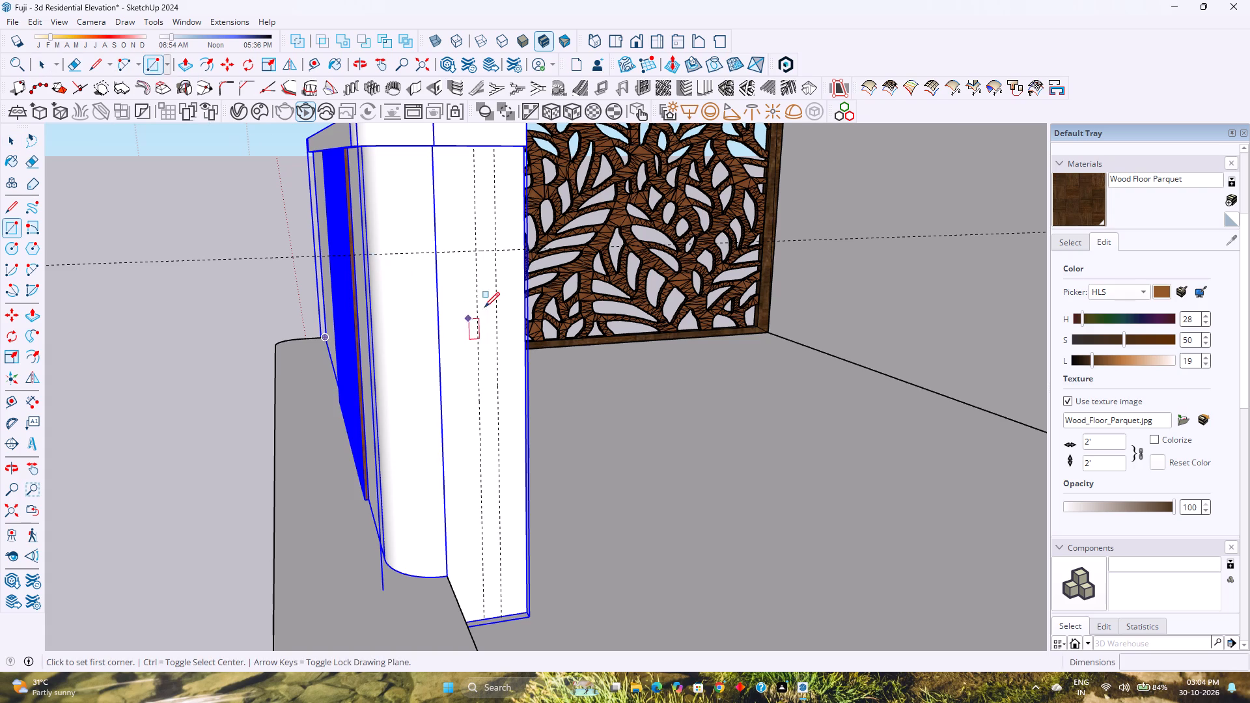
left_click(477, 252)
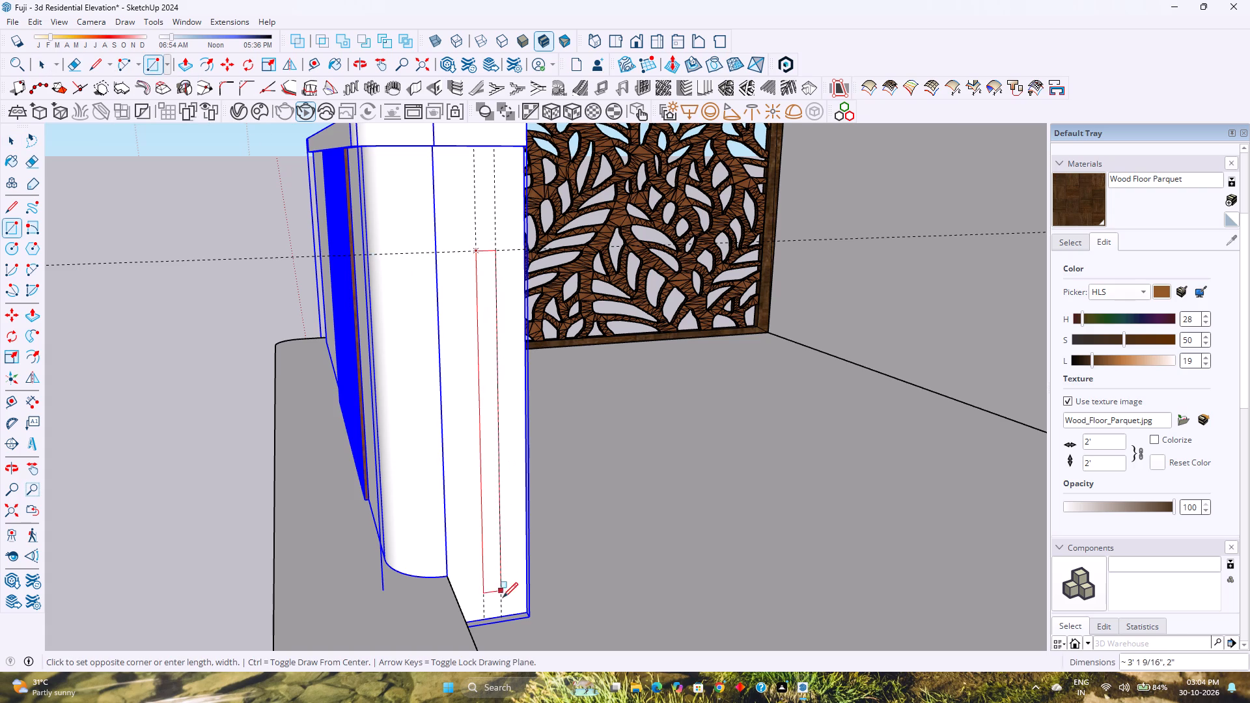
left_click(501, 616)
key("space")
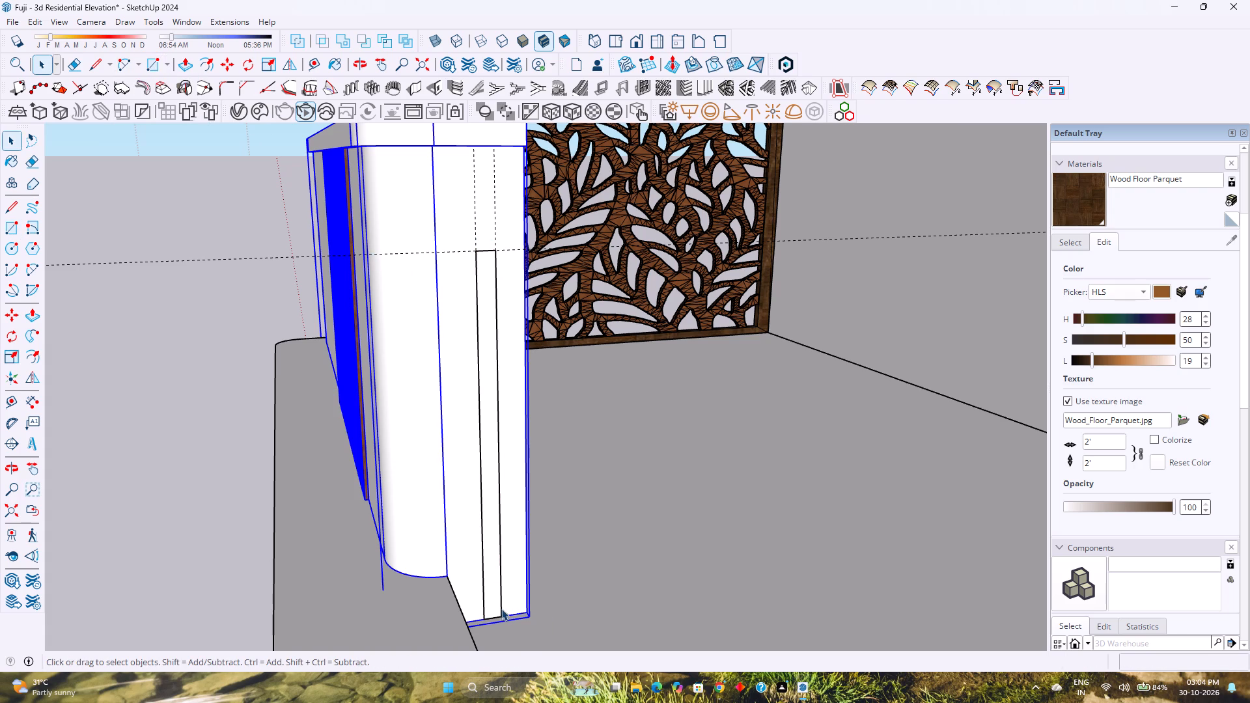
Select the narrow rectangle with its edges and make it a group.
middle_click_drag(495, 557, 869, 586)
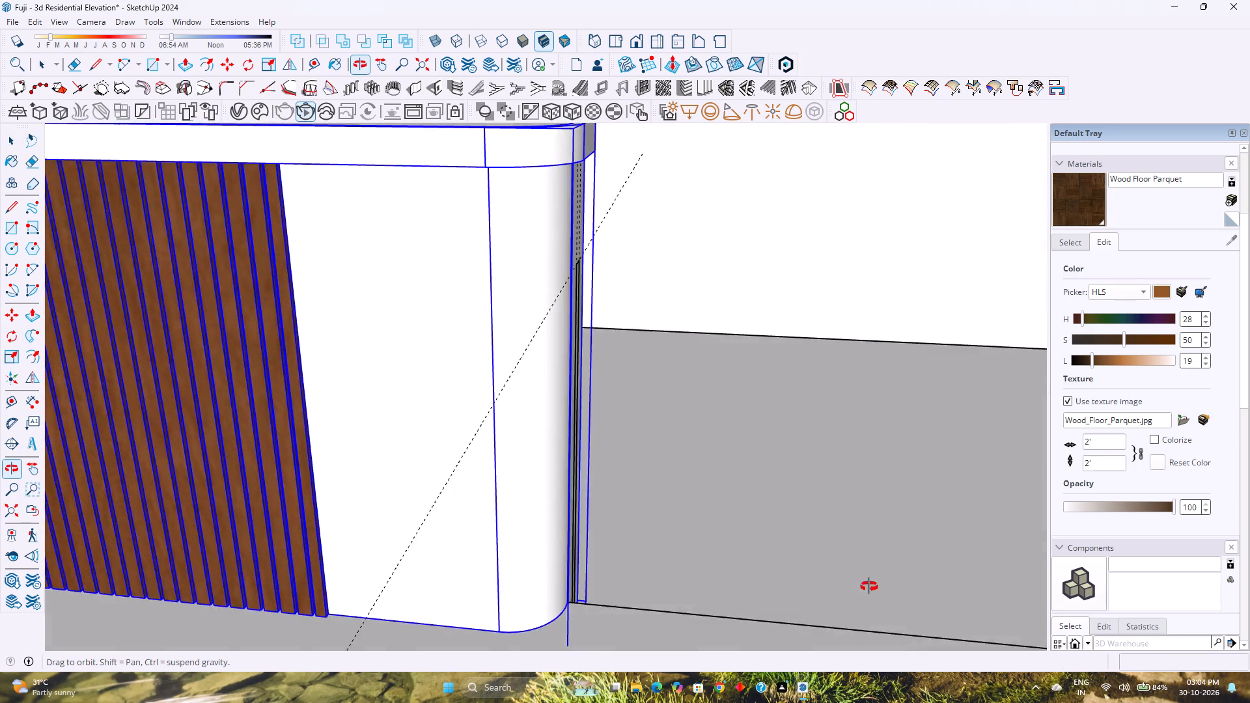
middle_click_drag(869, 586, 516, 499)
double_click(557, 469)
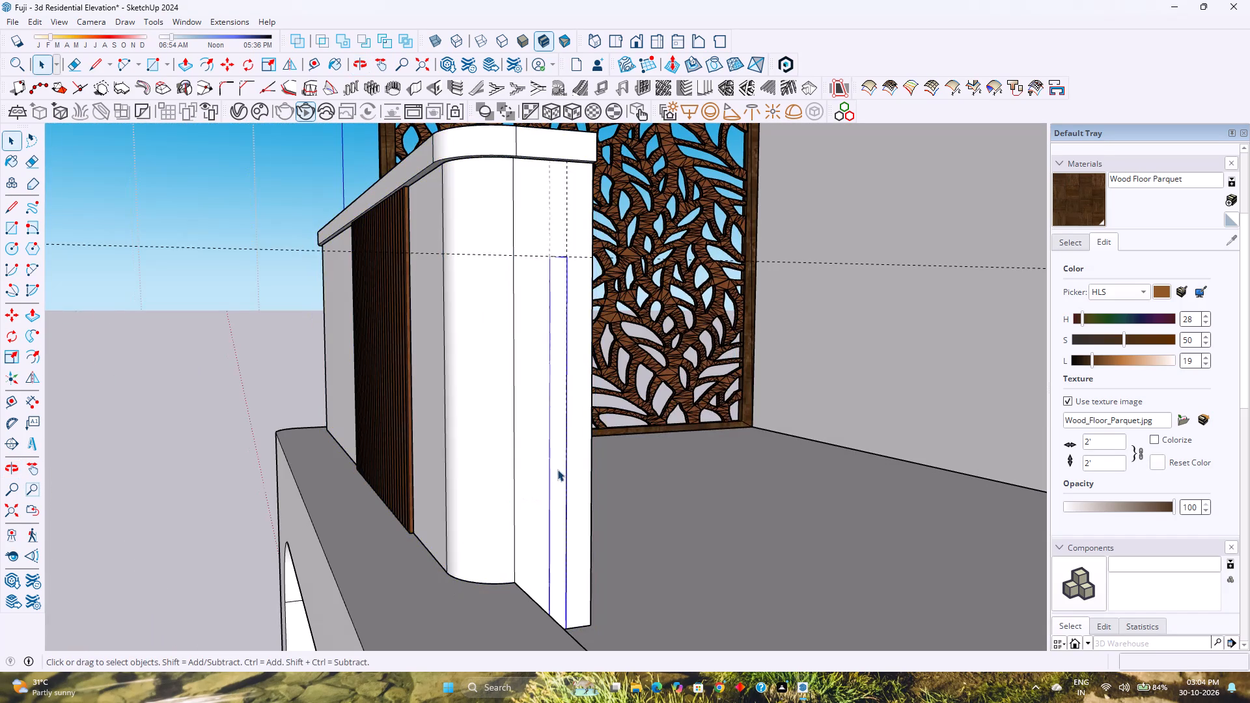
right_click(557, 469)
left_click(601, 234)
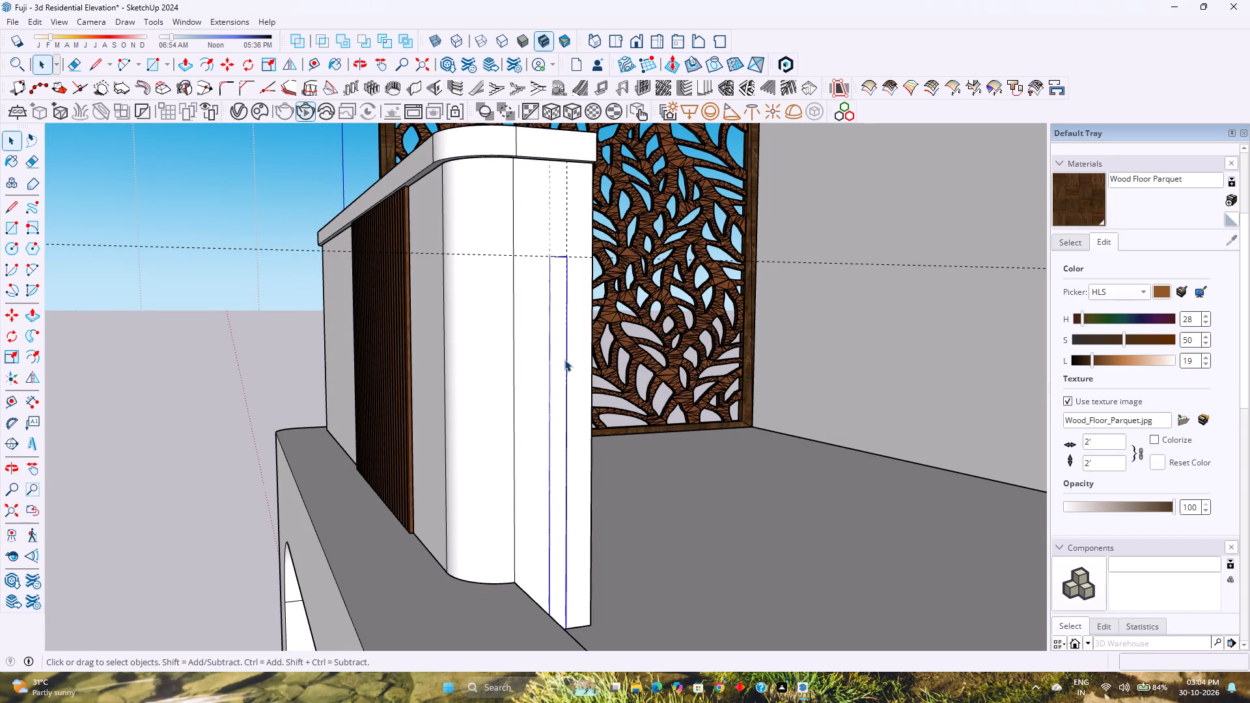
Inside the group, extrude the narrow rectangle about 20'11" along the terrace's front edge to the jaali corner.
double_click(561, 351)
scroll(561, 351, "down", 10)
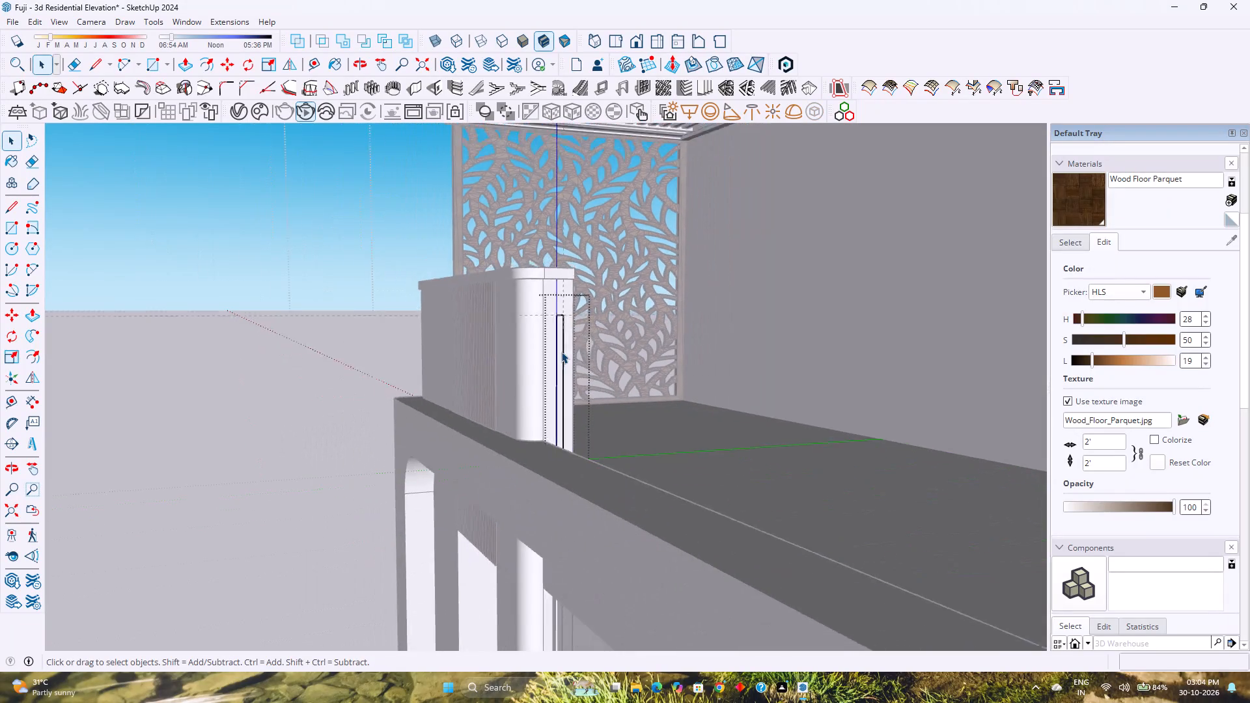
scroll(561, 351, "down", 6)
middle_click_drag(562, 351, 525, 341, "shift")
middle_click(523, 340, "shift")
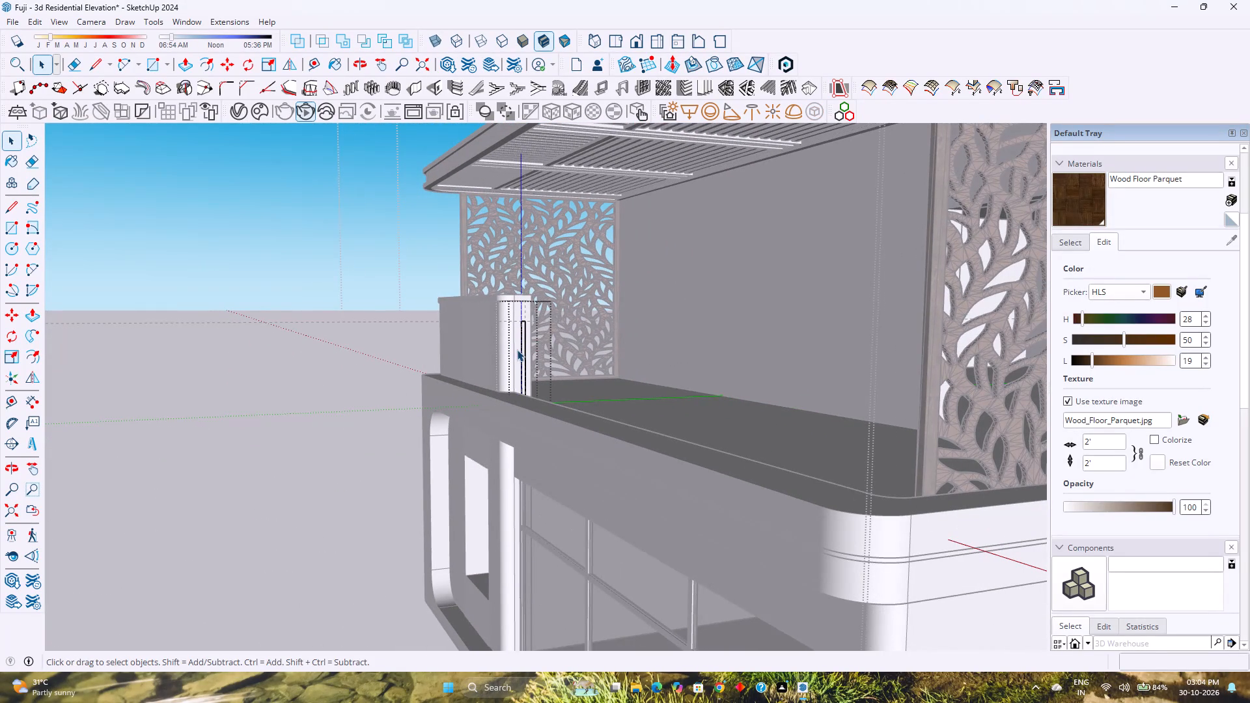
key("p")
left_click(523, 351)
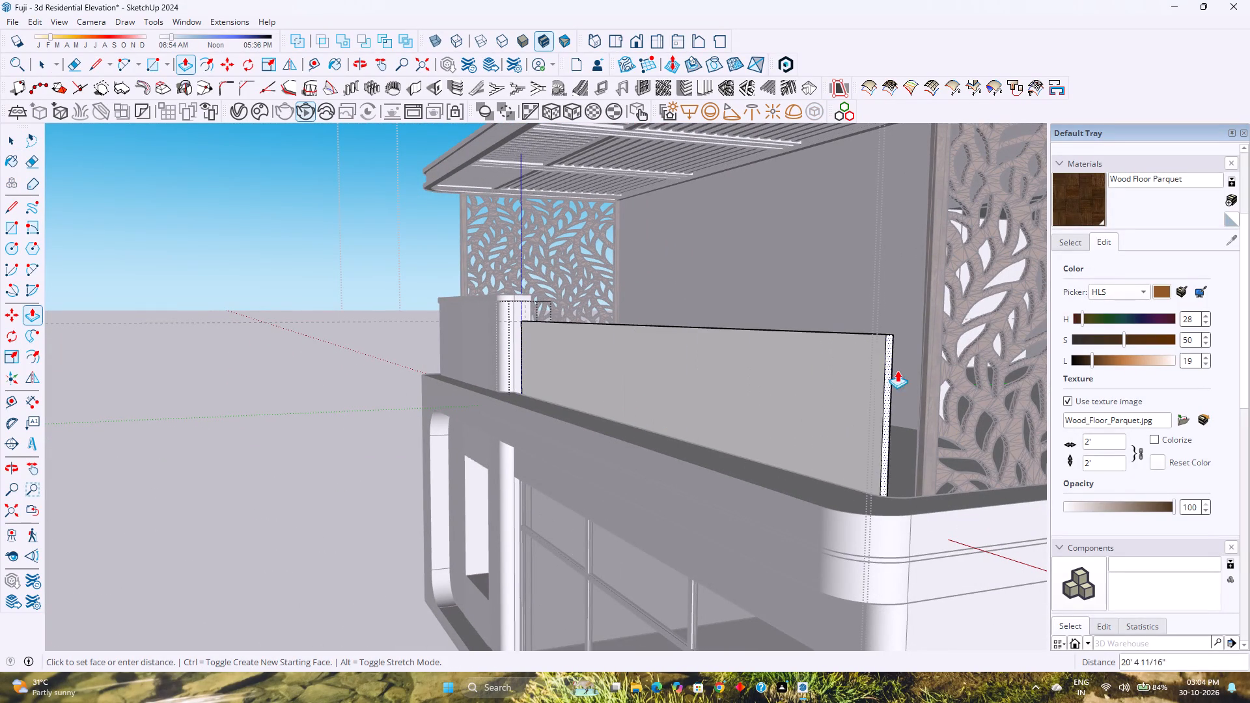
left_click(923, 325)
Examine how the extruded panel ends at the terrace's rounded corner beside the jaali.
middle_click_drag(859, 368, 966, 456)
middle_click(969, 459)
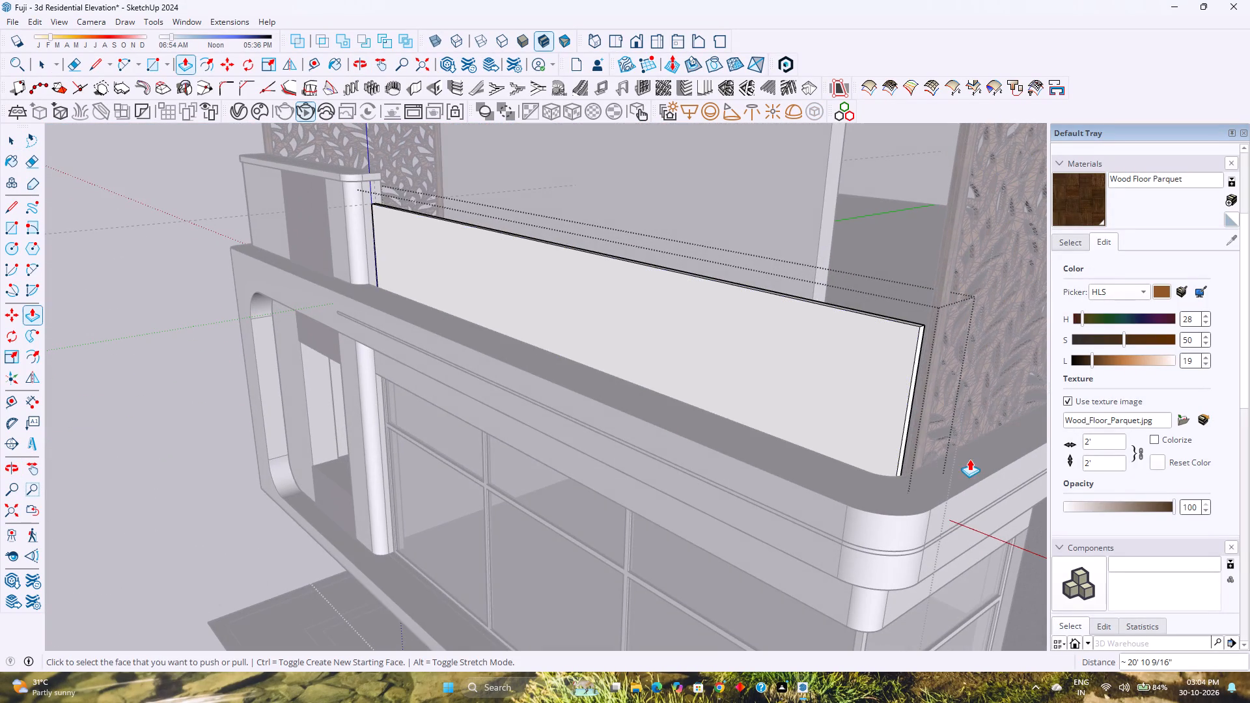
middle_click_drag(849, 408, 776, 448, "shift")
middle_click(775, 448, "shift")
middle_click_drag(759, 452, 978, 566)
middle_click_drag(983, 568, 990, 568)
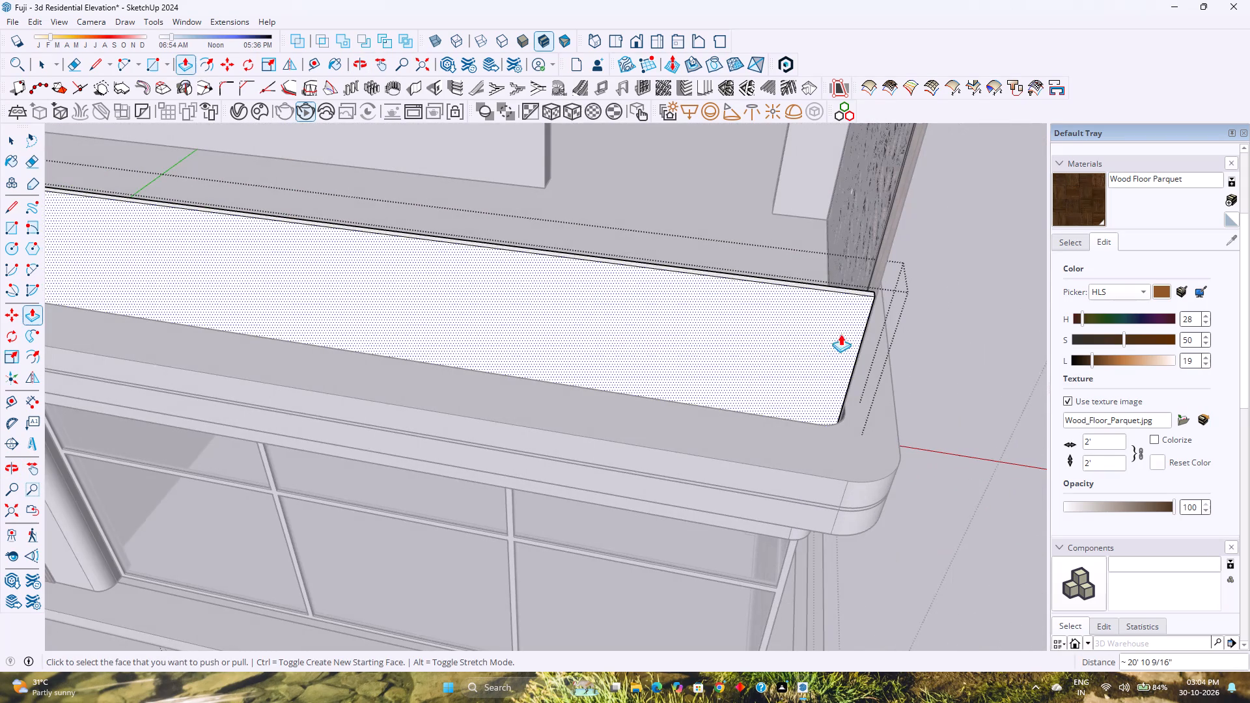
scroll(874, 332, "up", 2)
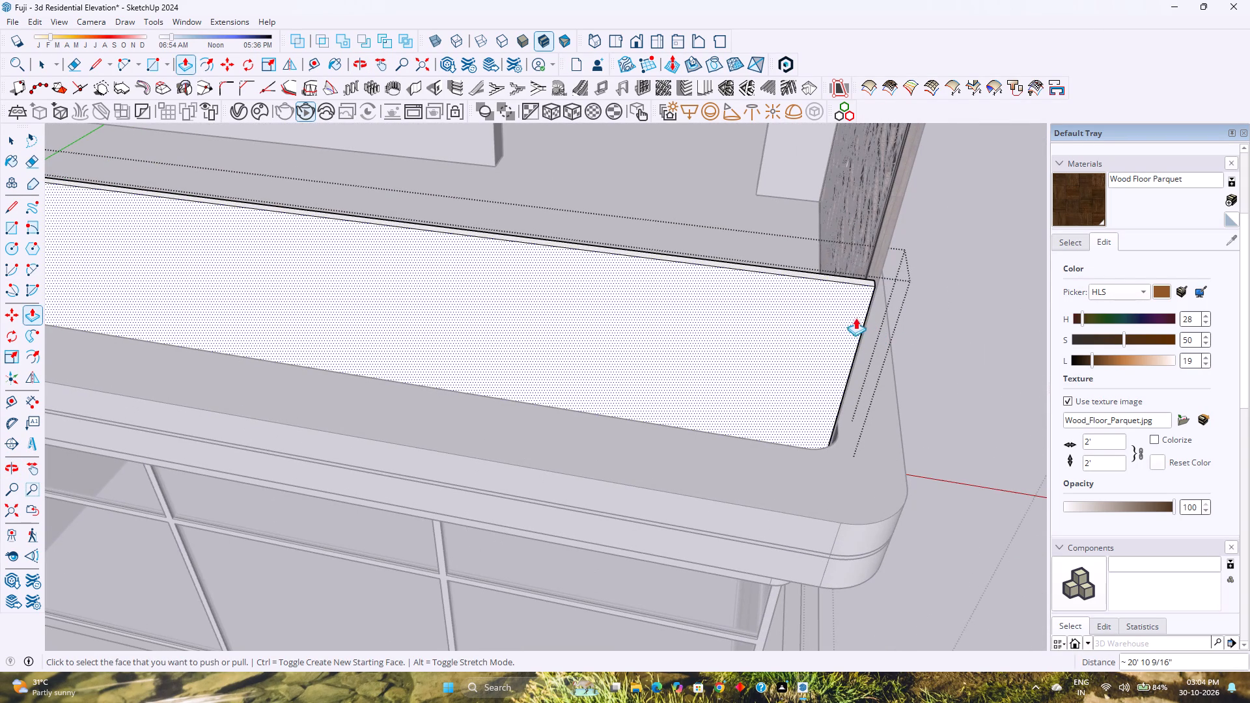
scroll(703, 337, "down", 4)
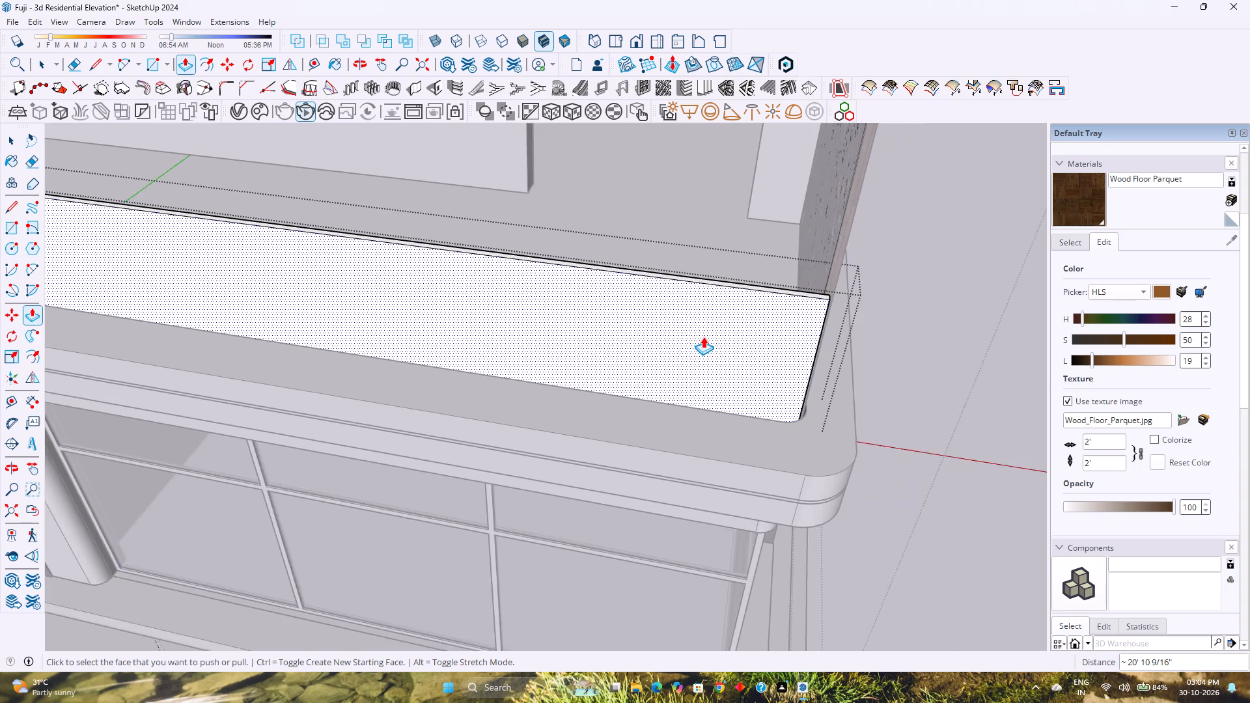
scroll(702, 336, "down", 3)
middle_click_drag(708, 362, 714, 389, "shift")
middle_click_drag(632, 389, 800, 316)
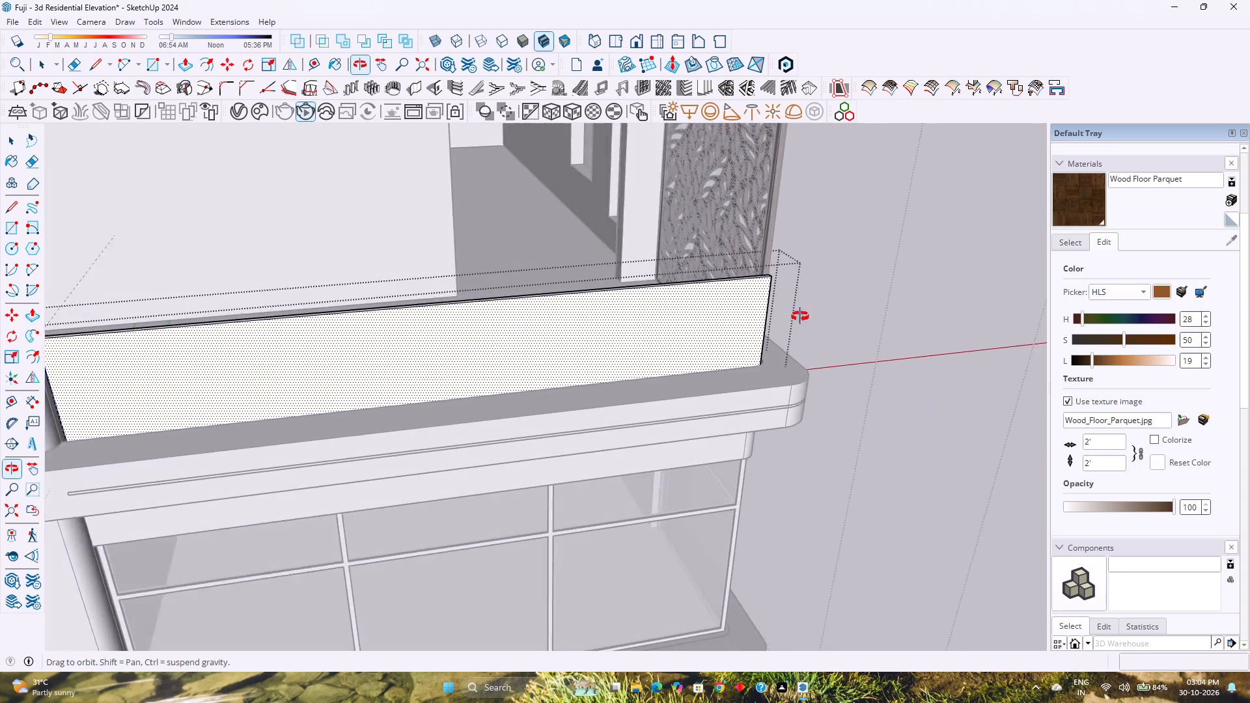
middle_click_drag(800, 316, 584, 315)
middle_click(584, 315)
scroll(557, 332, "up", 3)
middle_click_drag(557, 332, 654, 298)
middle_click(654, 298)
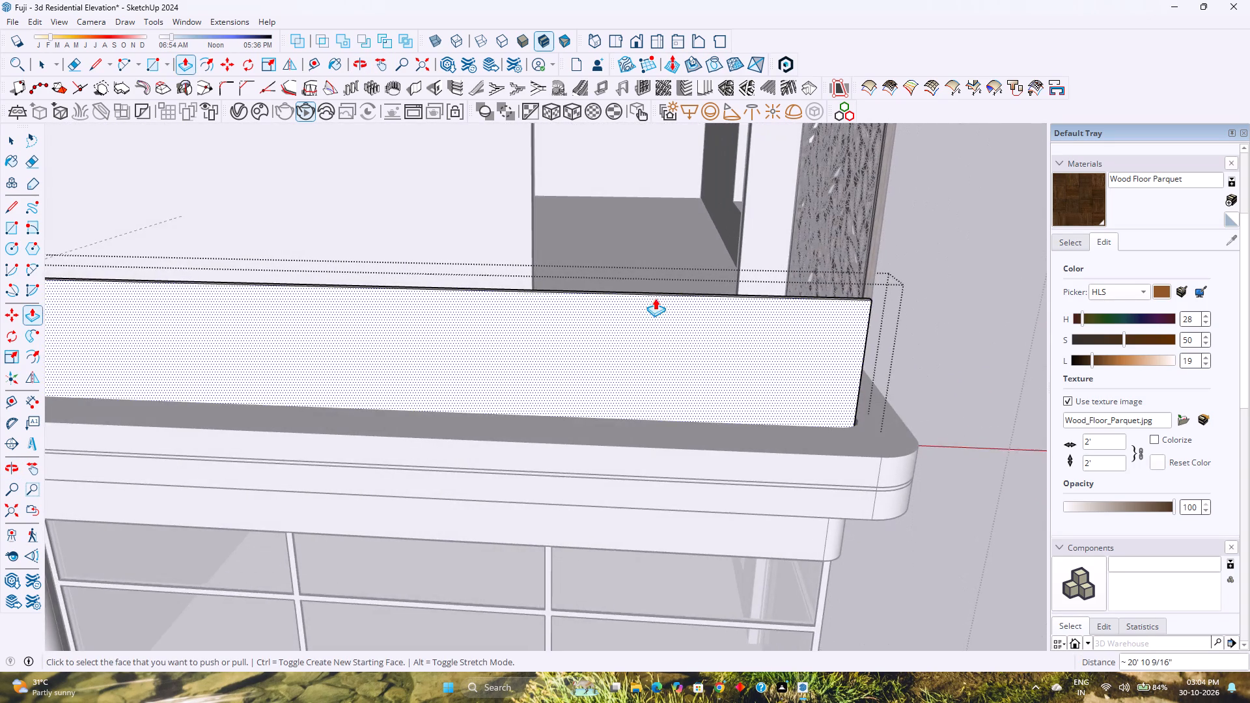
scroll(655, 298, "down", 2)
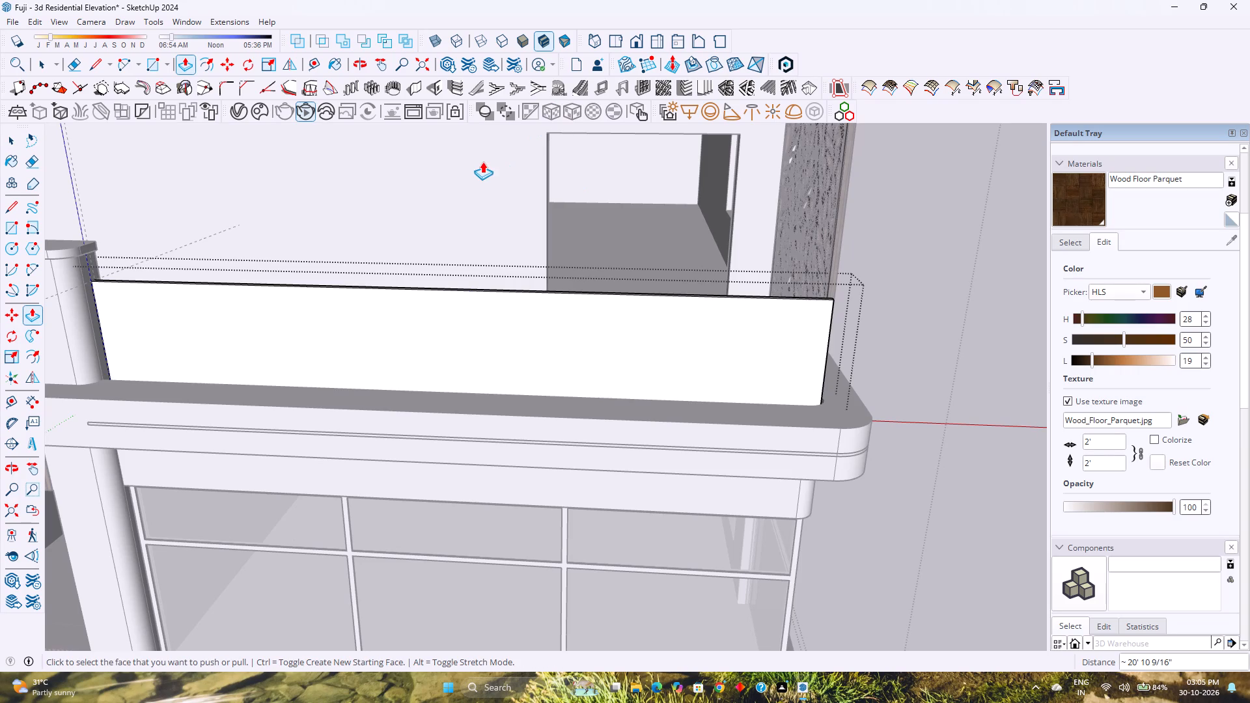
Leave the group, select the terrace panel, and hide everything else by inverting the selection.
key("space")
scroll(466, 309, "down", 1)
key("Escape")
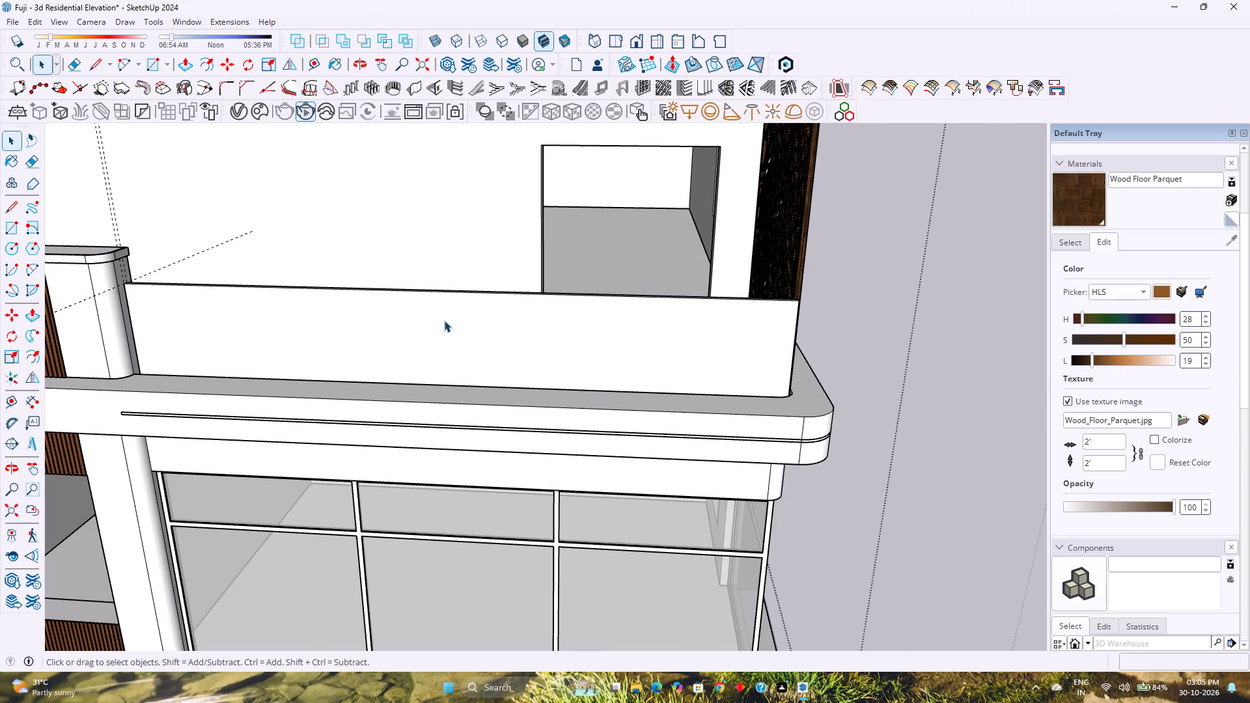
left_click(444, 320)
right_click(444, 320)
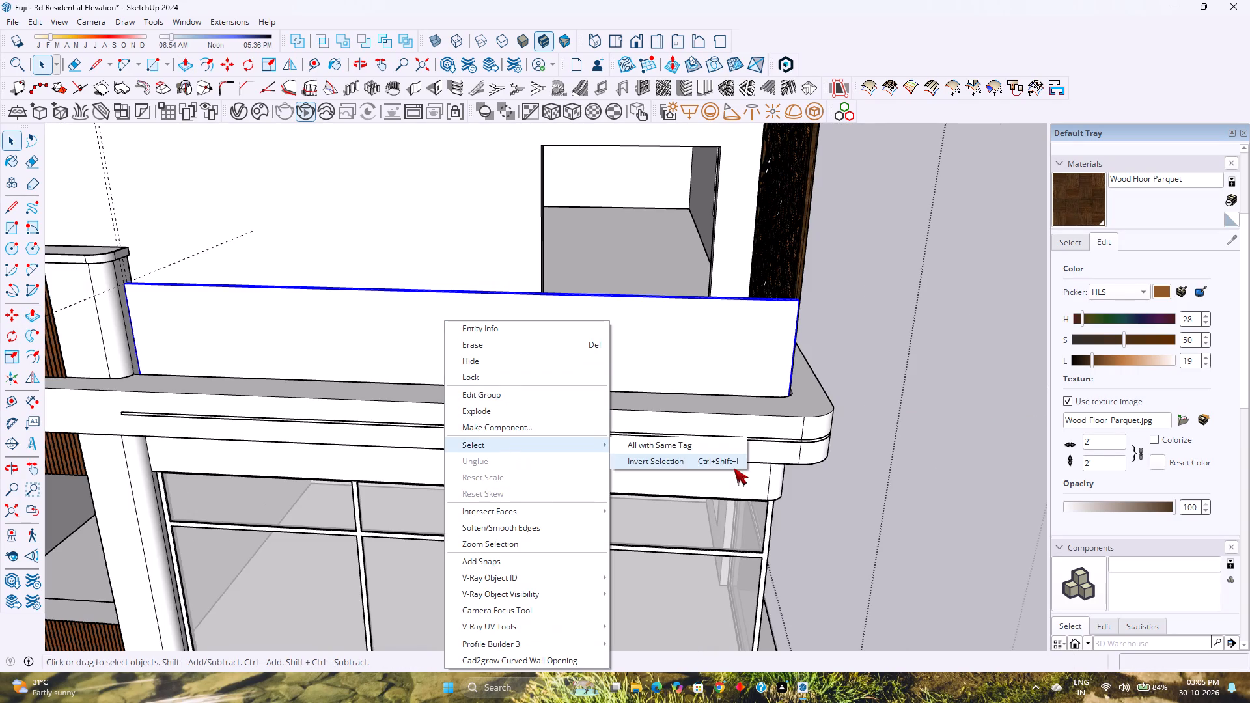
left_click(726, 465)
right_click(774, 241)
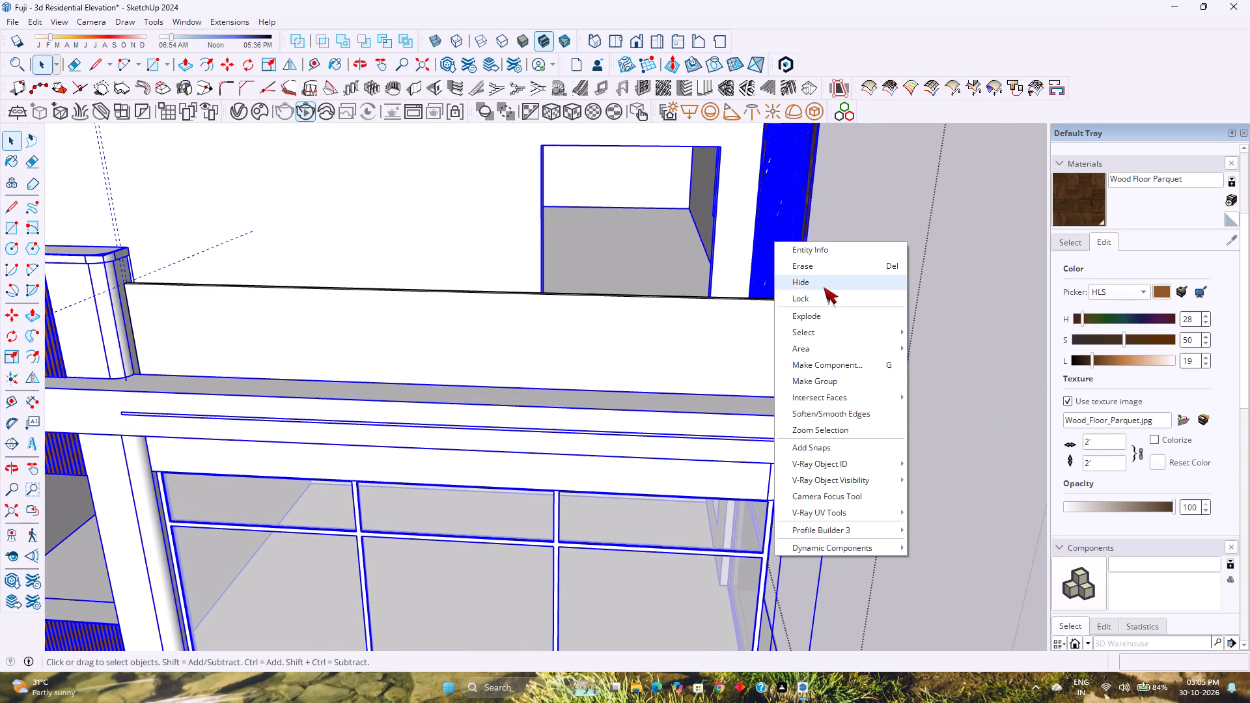
left_click(824, 287)
Open the isolated terrace panel's group for editing.
scroll(633, 350, "down", 5)
double_click(616, 347)
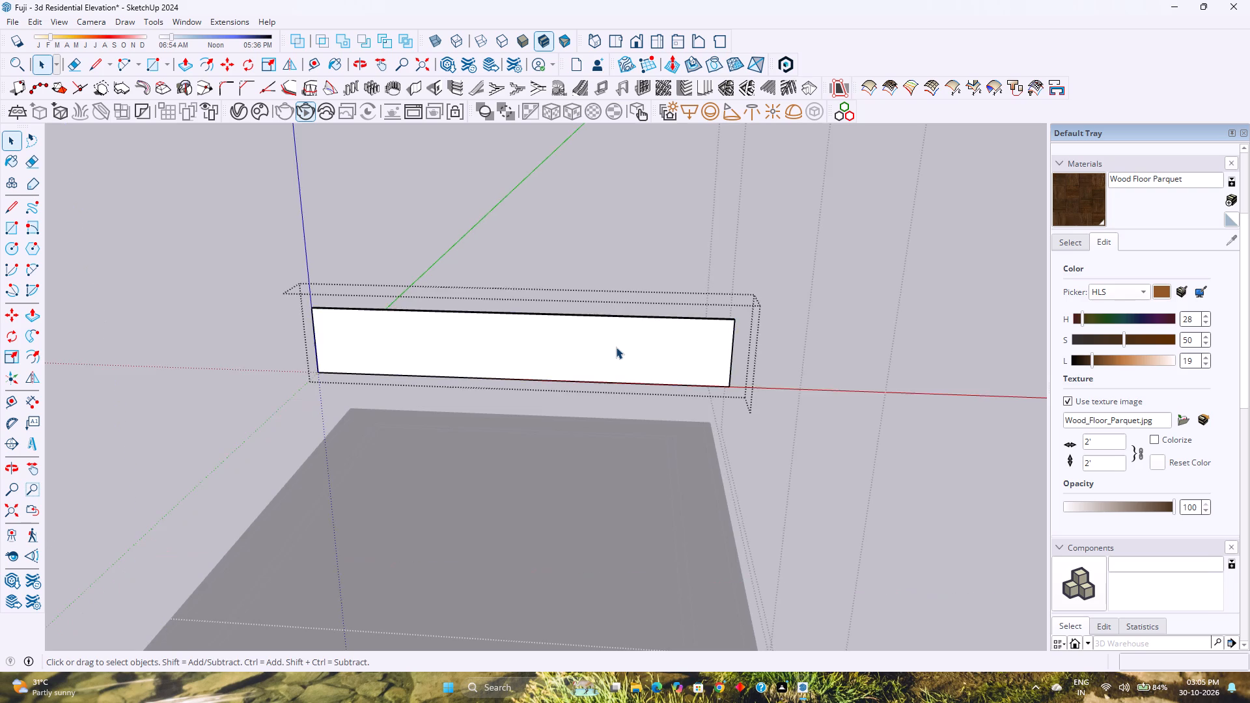
scroll(616, 347, "up", 2)
middle_click_drag(616, 347, 625, 317)
middle_click(625, 317)
left_click(616, 342)
scroll(650, 376, "up", 2)
middle_click_drag(648, 374, 538, 364)
middle_click(538, 364)
scroll(693, 413, "up", 2)
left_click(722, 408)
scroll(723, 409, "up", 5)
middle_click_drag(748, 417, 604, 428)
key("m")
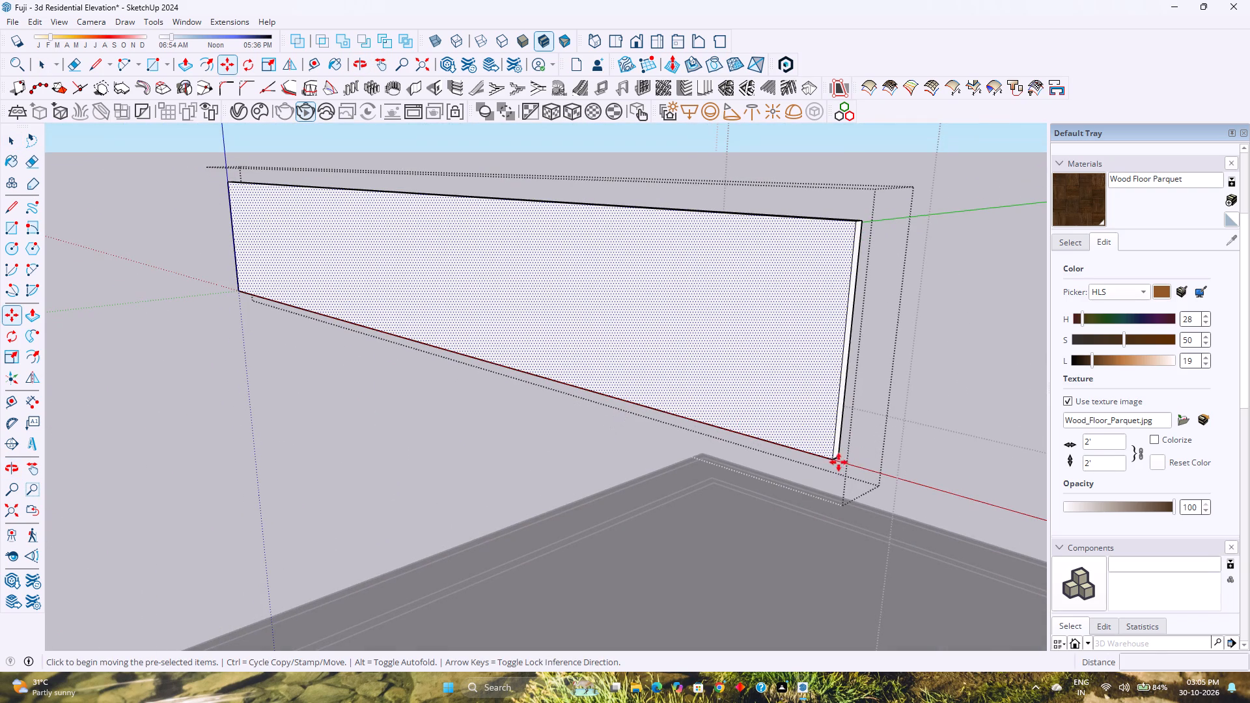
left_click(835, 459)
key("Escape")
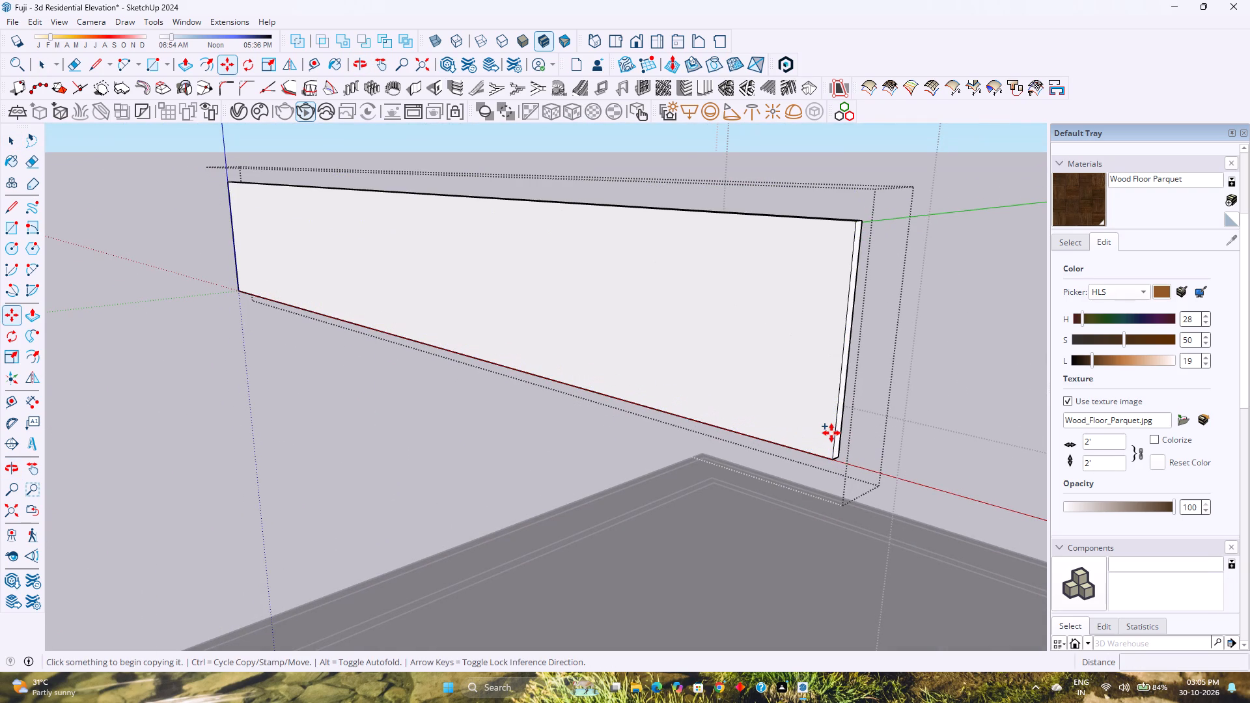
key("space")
Copy the bottom edge of the panel's large front face 2" upward.
left_click(814, 454)
key("m")
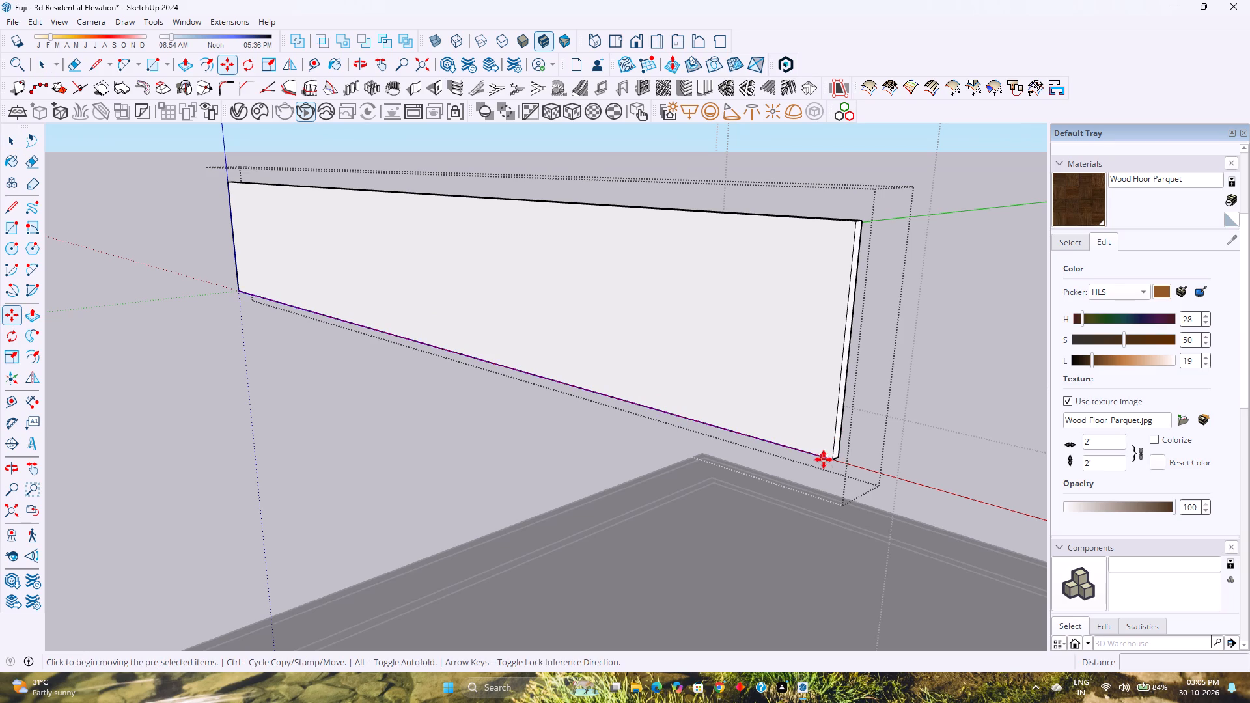
left_click(831, 460)
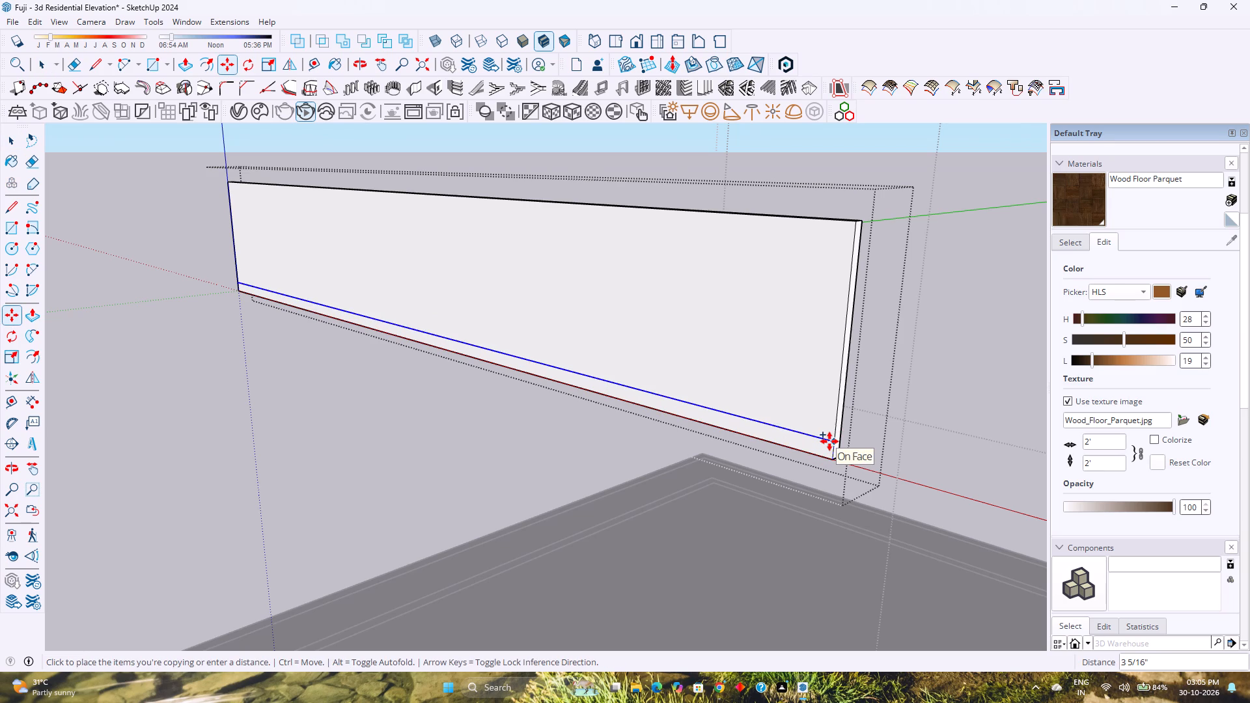
key("2")
key("Return")
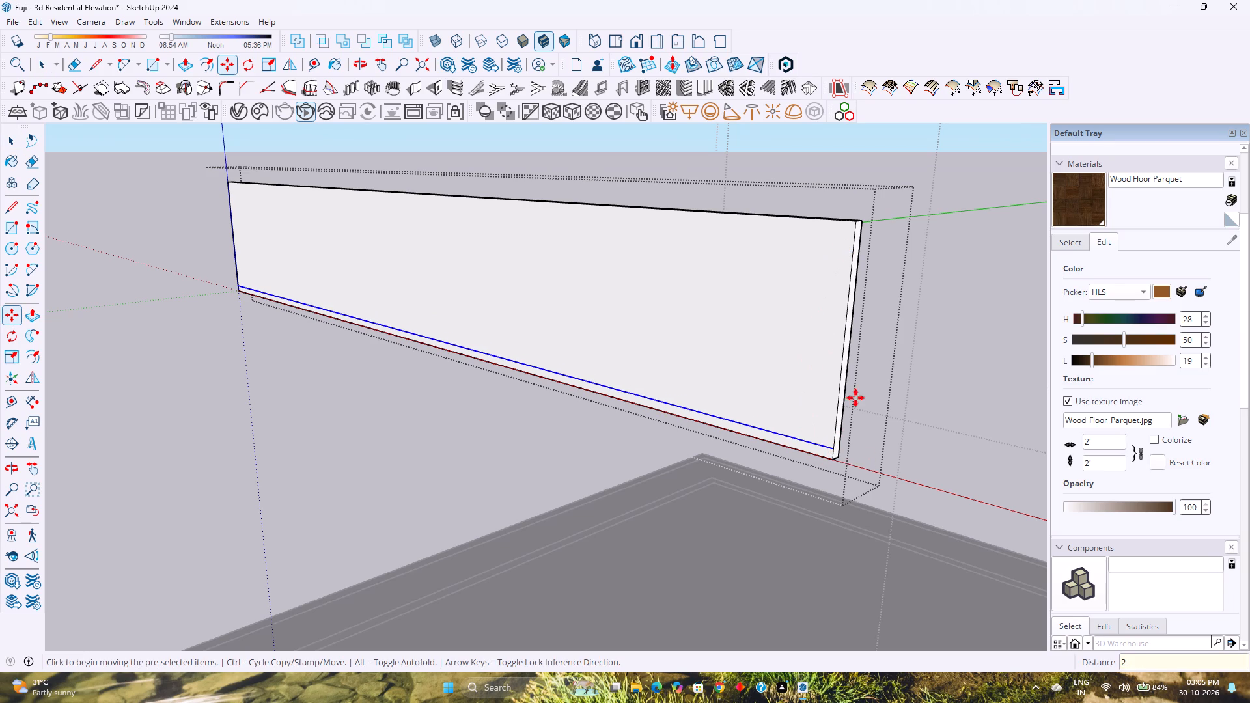
Flip a copy of the new line about the panel's mid-height so a matching line runs below the top edge.
left_click(312, 59)
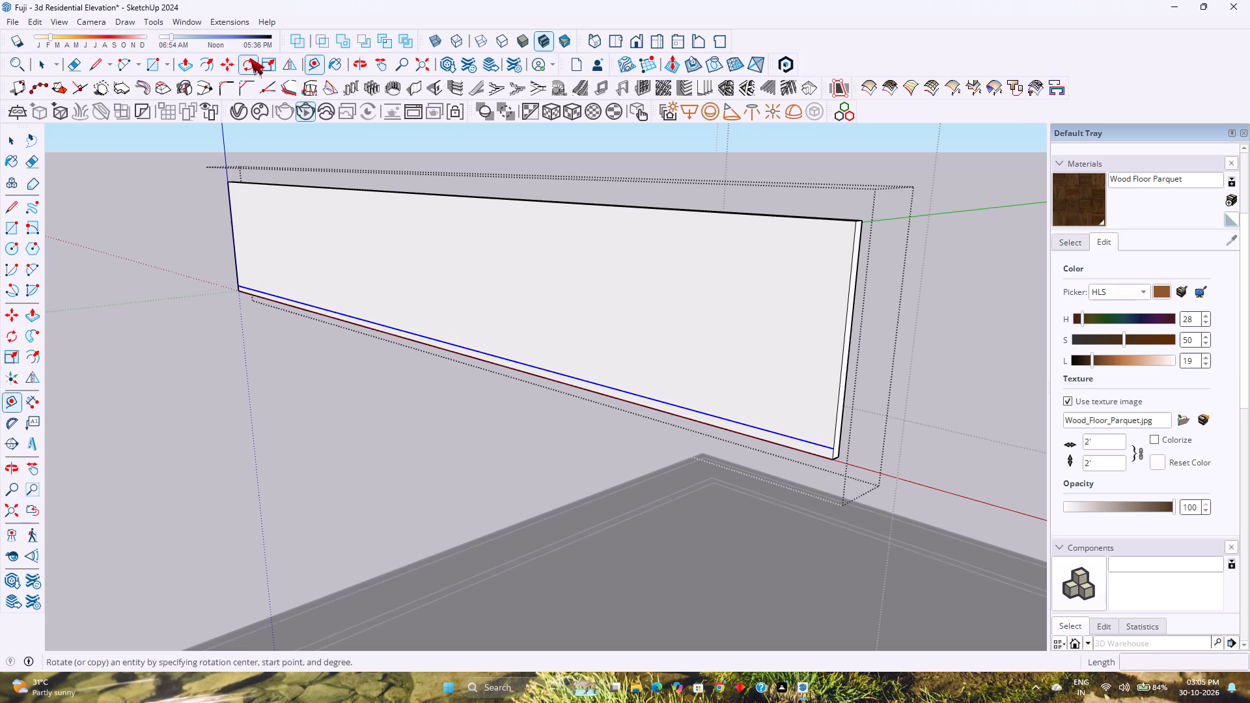
left_click(288, 62)
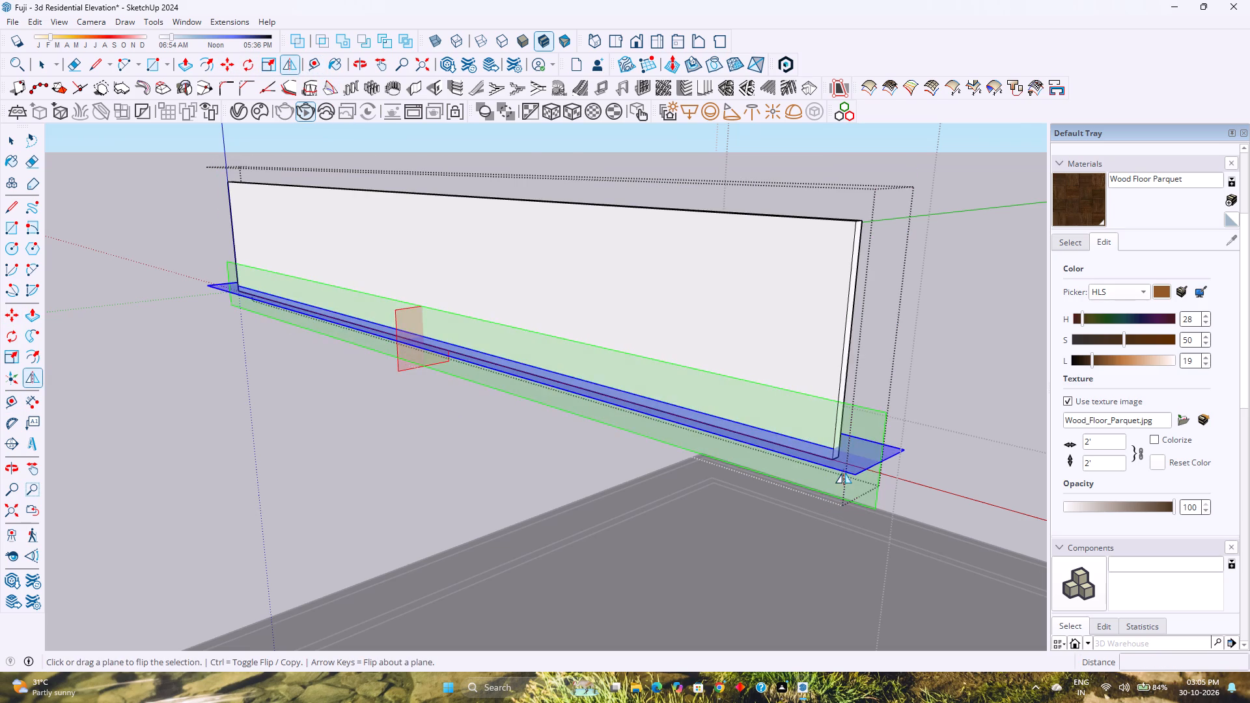
left_click_drag(846, 473, 843, 346)
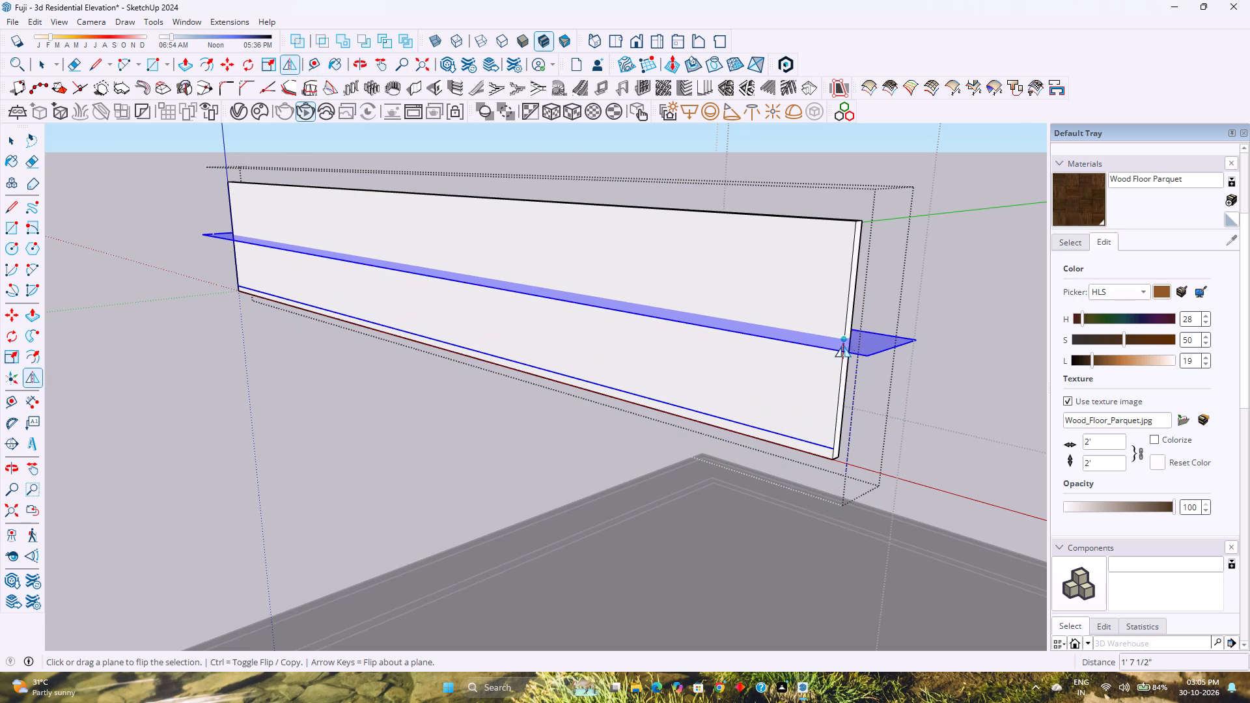
left_click_drag(843, 346, 843, 342)
left_click_drag(843, 342, 850, 340)
key("space")
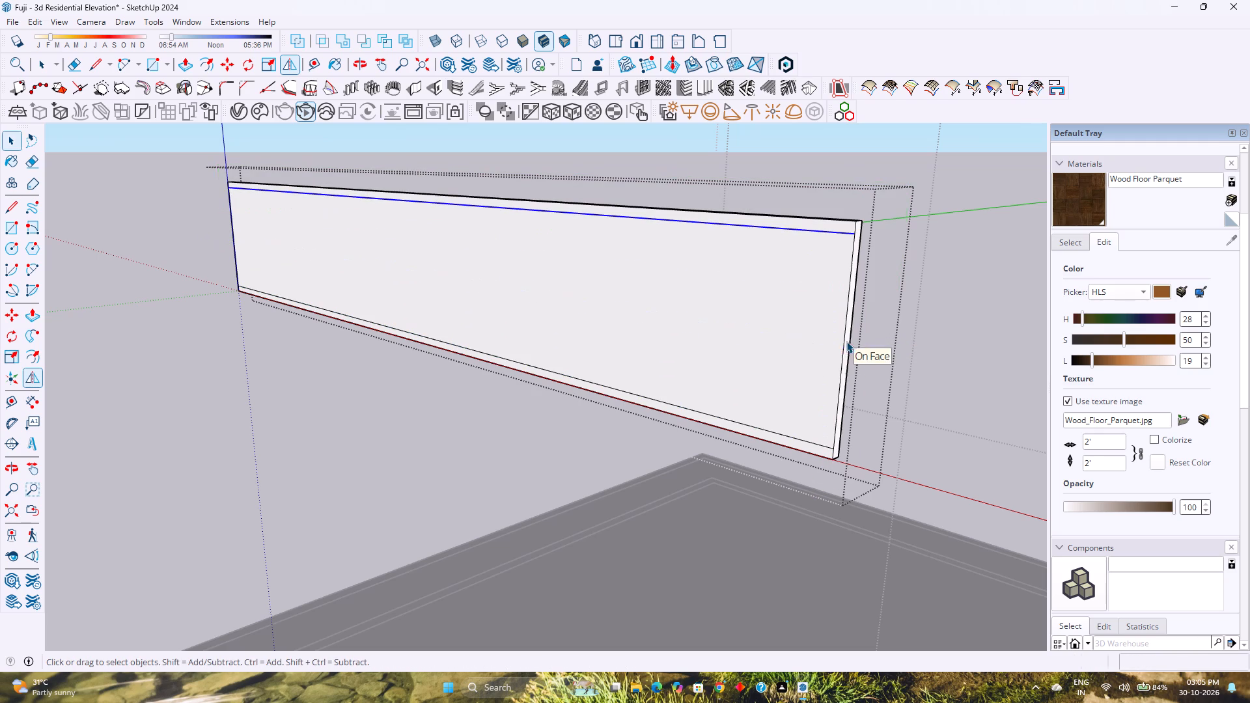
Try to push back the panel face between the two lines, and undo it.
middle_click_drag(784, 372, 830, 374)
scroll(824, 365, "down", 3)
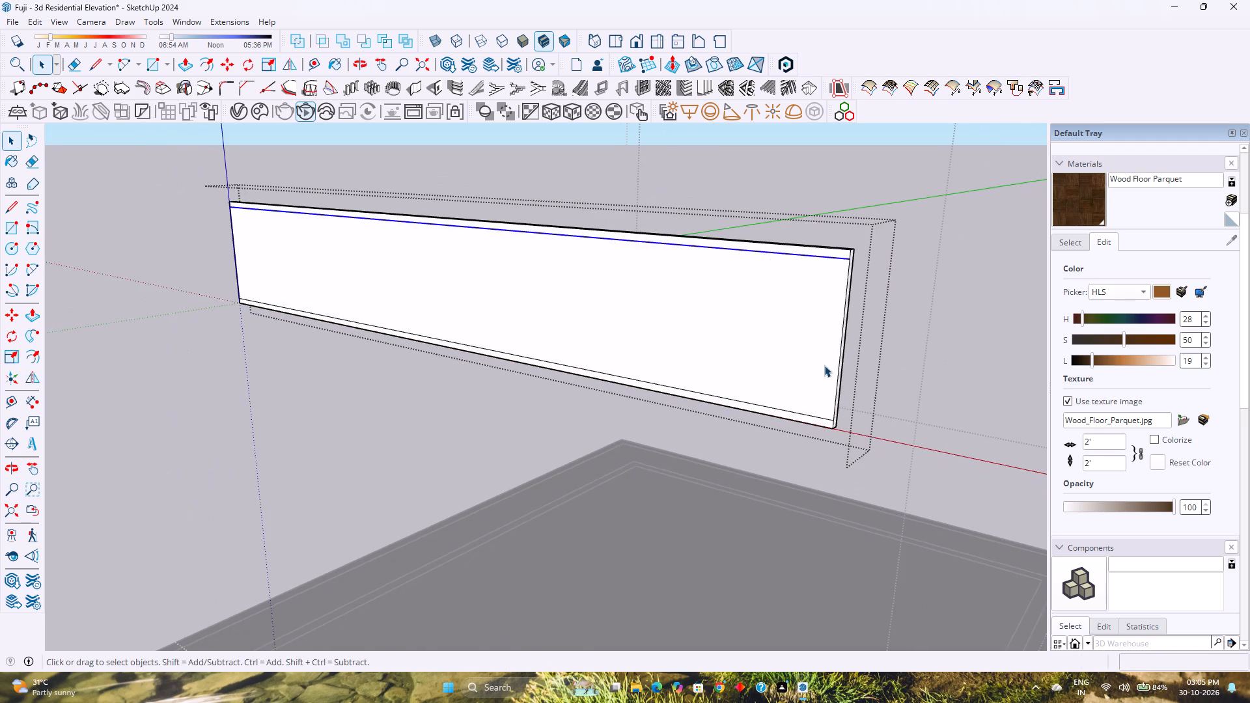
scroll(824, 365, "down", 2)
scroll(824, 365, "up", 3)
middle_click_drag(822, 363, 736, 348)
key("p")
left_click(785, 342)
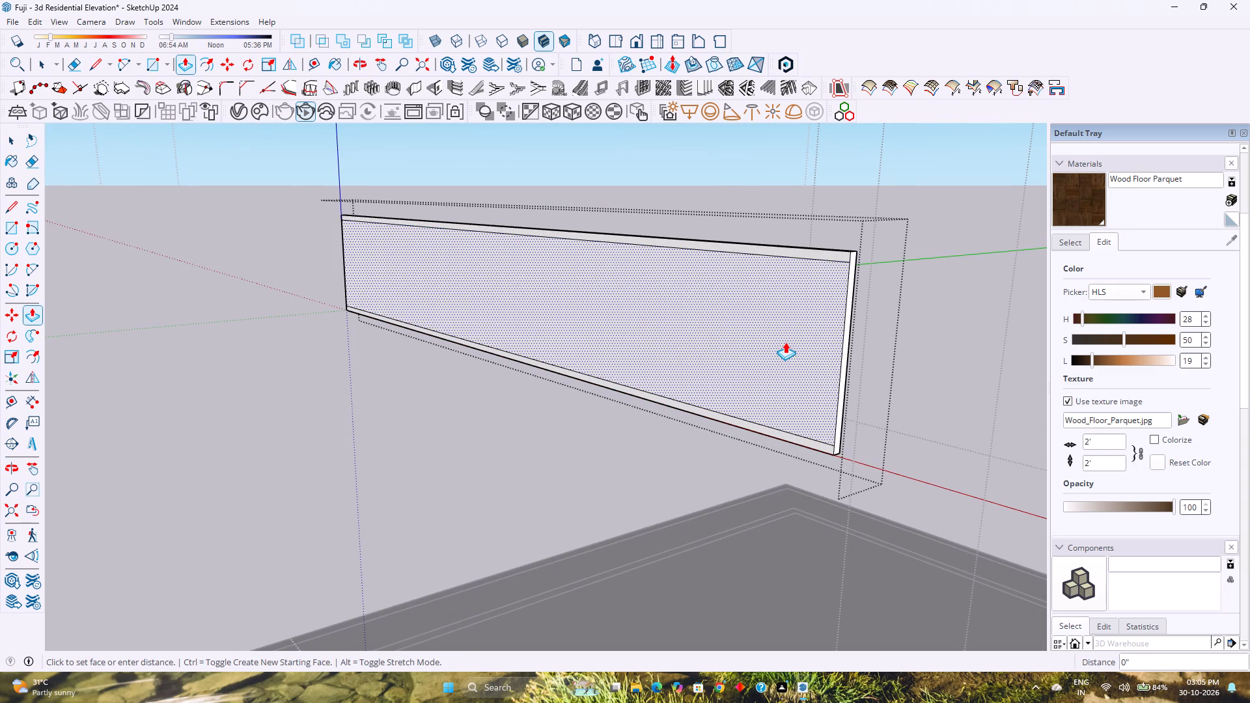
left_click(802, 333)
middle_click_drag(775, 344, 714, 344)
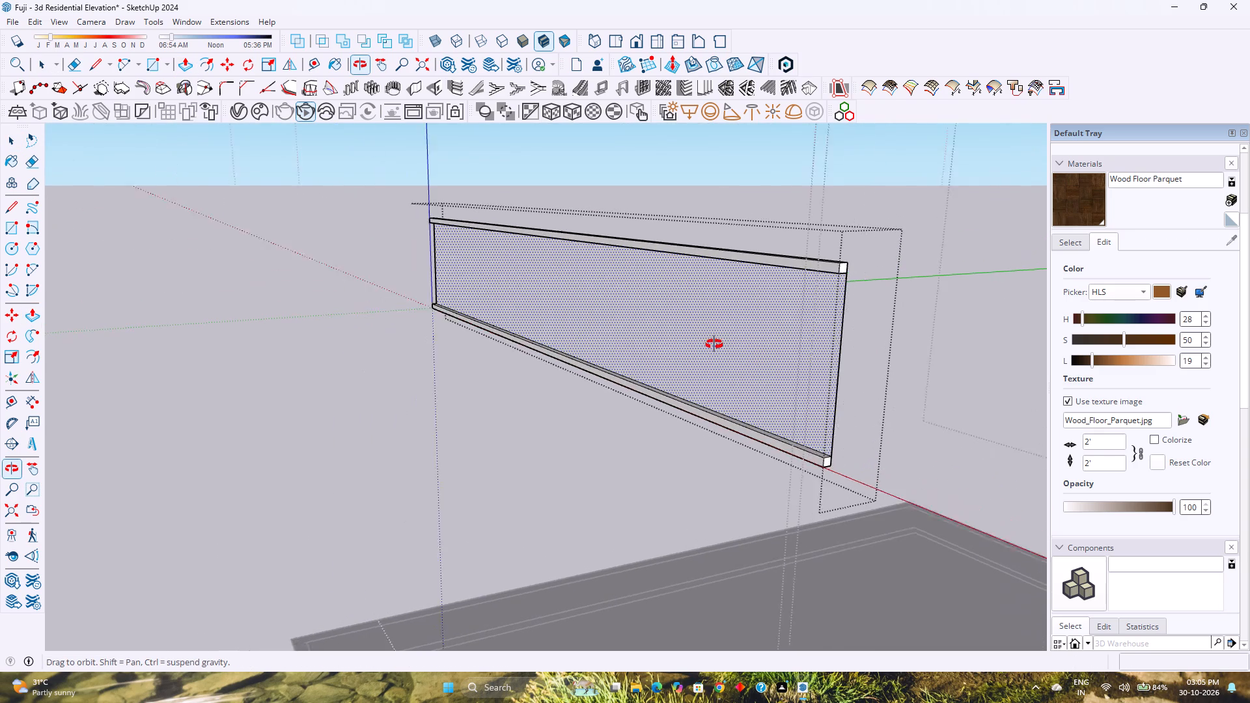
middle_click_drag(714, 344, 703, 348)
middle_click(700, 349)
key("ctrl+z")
Push the face between the two lines 2" into the panel to leave top and bottom rails.
left_click(753, 346)
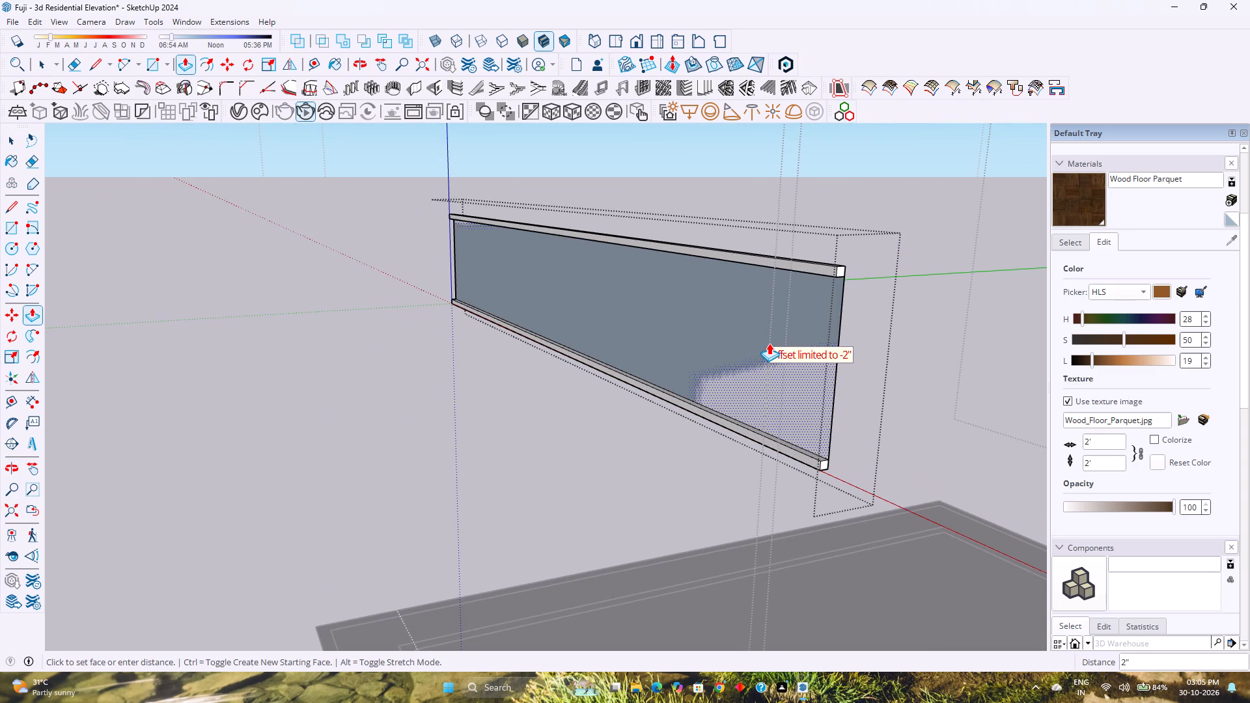
key("2")
key("Return")
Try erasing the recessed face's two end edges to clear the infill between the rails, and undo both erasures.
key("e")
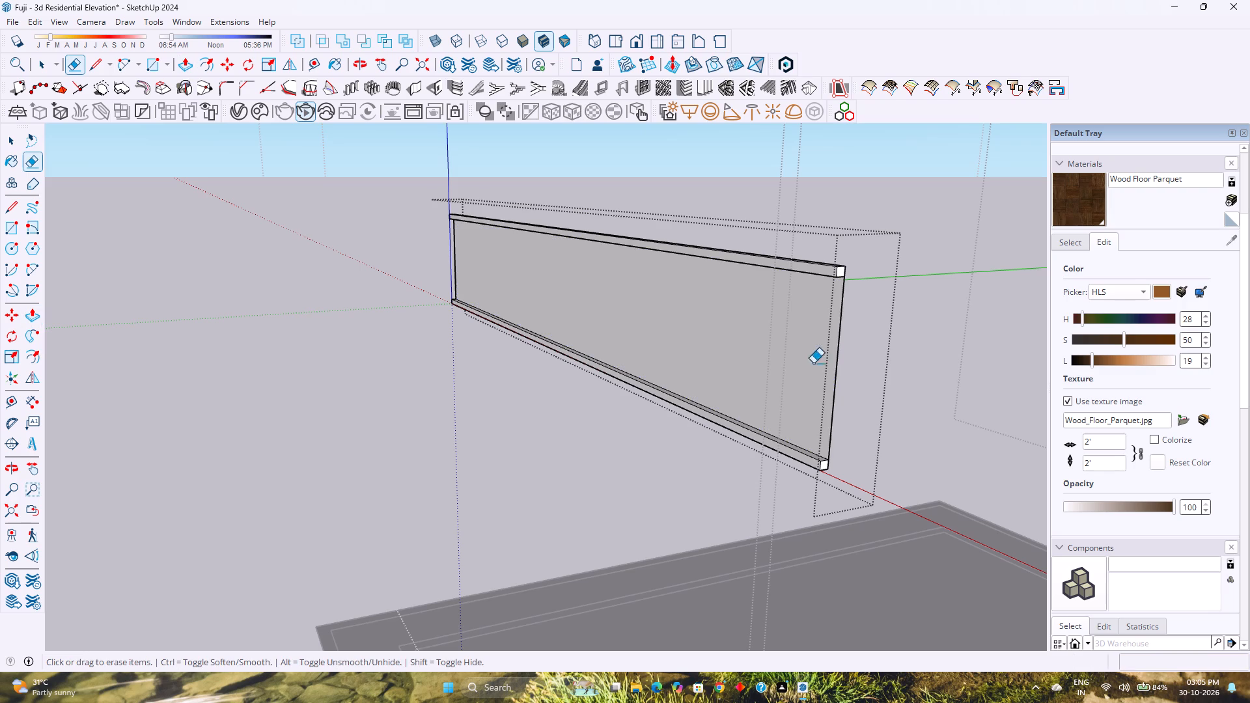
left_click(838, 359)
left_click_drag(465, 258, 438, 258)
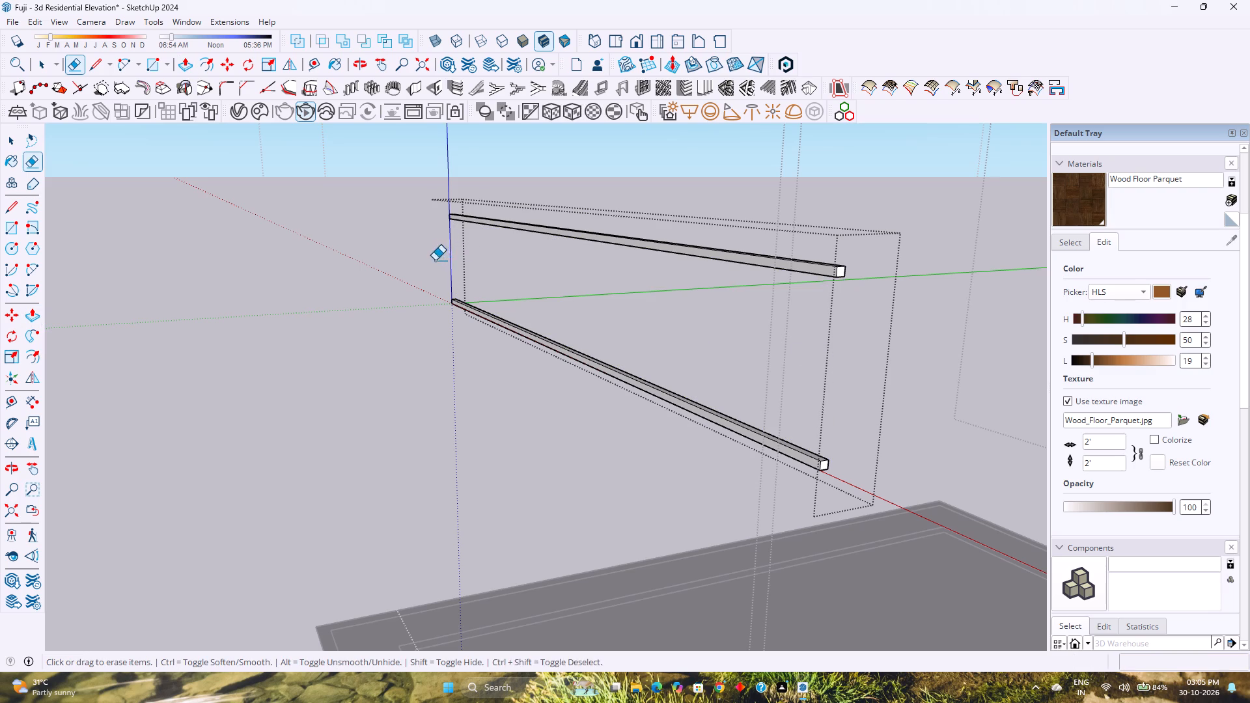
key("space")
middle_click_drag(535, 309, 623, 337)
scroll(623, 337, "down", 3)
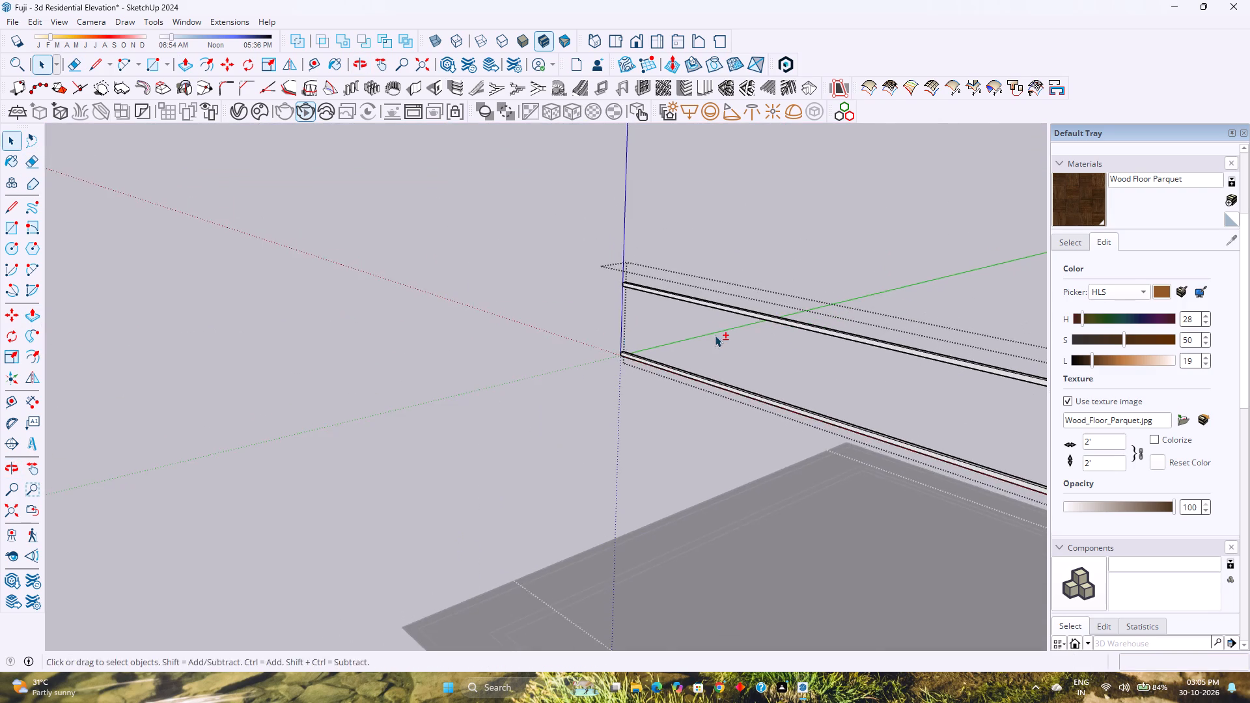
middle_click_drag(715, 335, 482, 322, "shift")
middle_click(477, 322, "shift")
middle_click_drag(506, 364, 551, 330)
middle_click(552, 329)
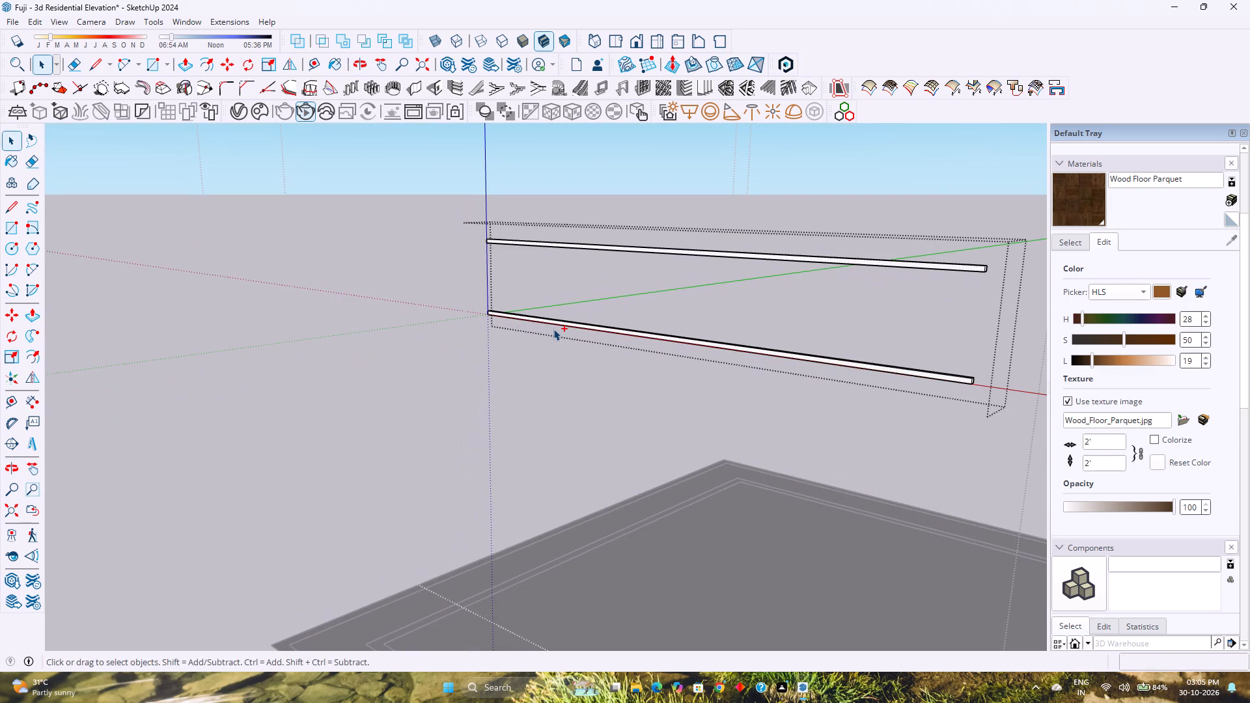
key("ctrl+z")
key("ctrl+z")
Make the recessed face and its edges a group inside the terrace panel.
double_click(722, 292)
right_click(722, 292)
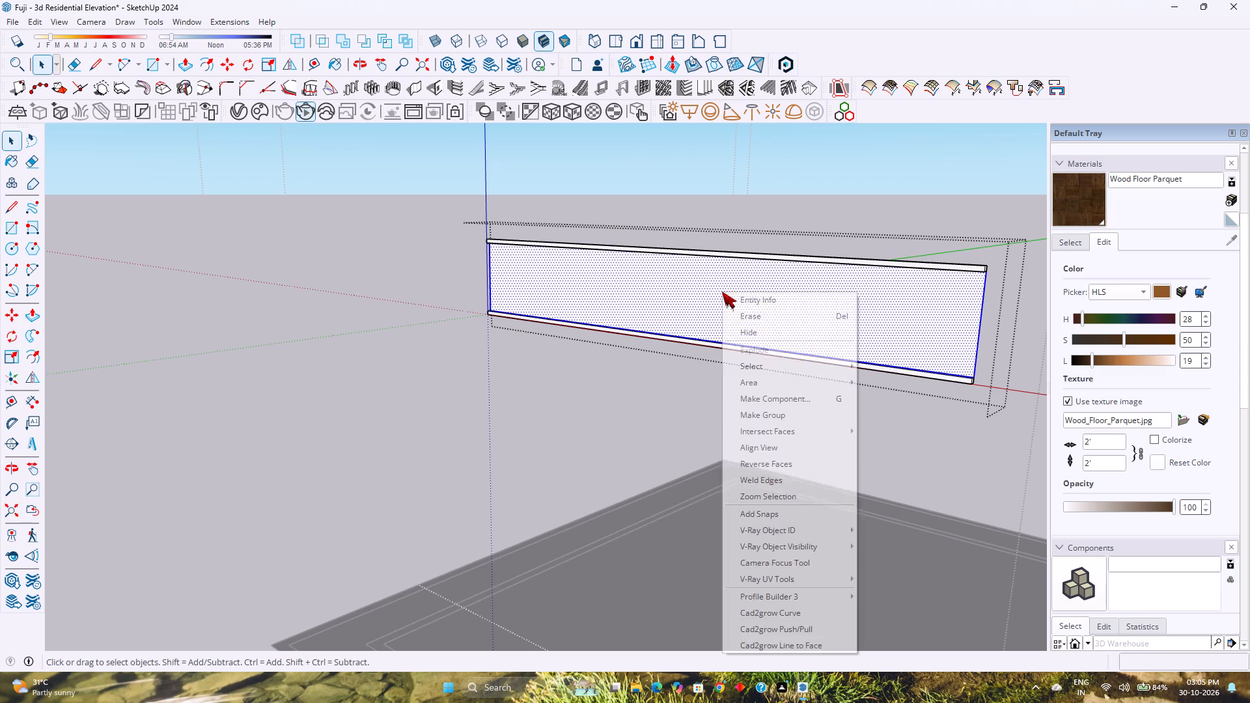
left_click(788, 407)
middle_click_drag(783, 389, 614, 376, "shift")
middle_click(614, 376, "shift")
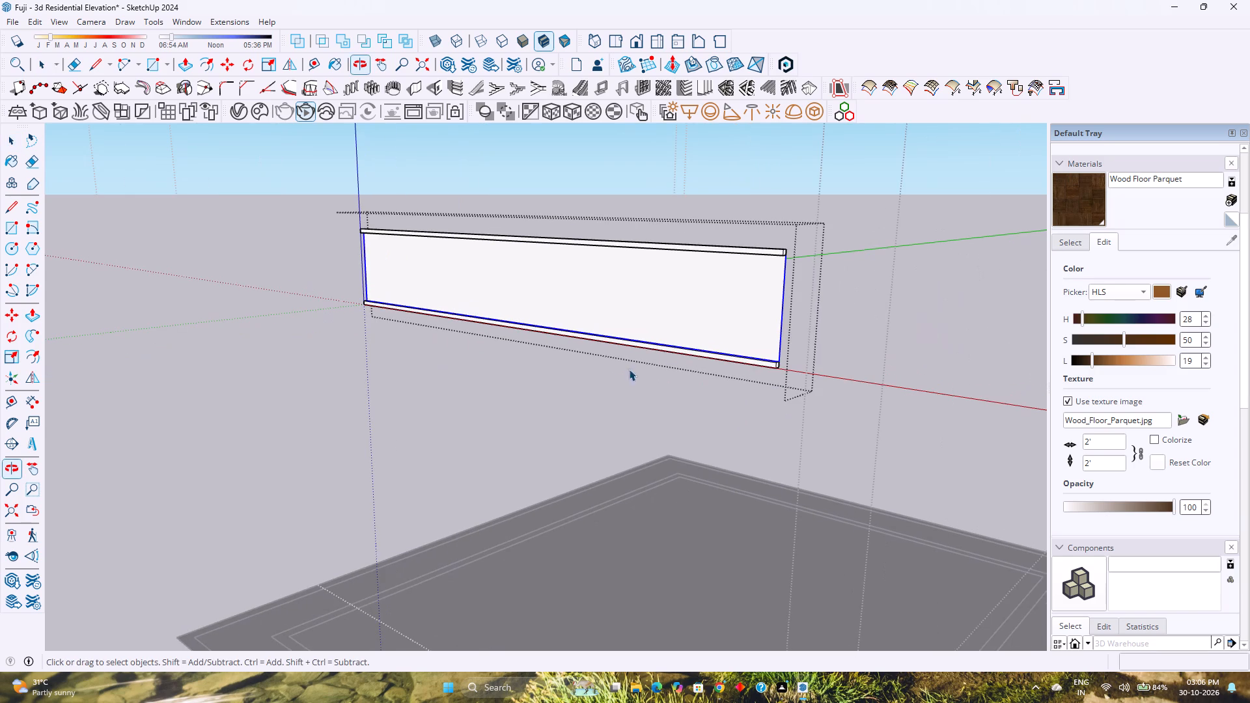
double_click(753, 294)
scroll(757, 297, "up", 3)
key("Escape")
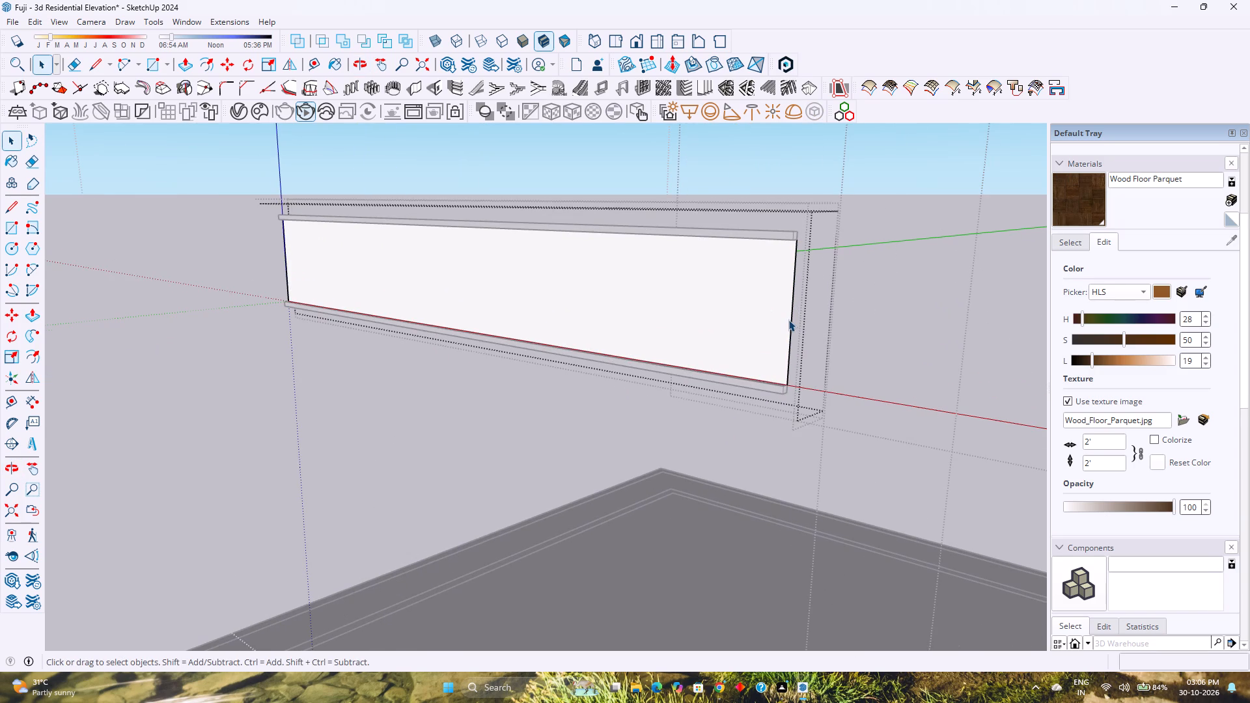
Paint the infill group between the rails with Translucent Glass Blue from the Glass and Mirrors collection.
left_click(764, 325)
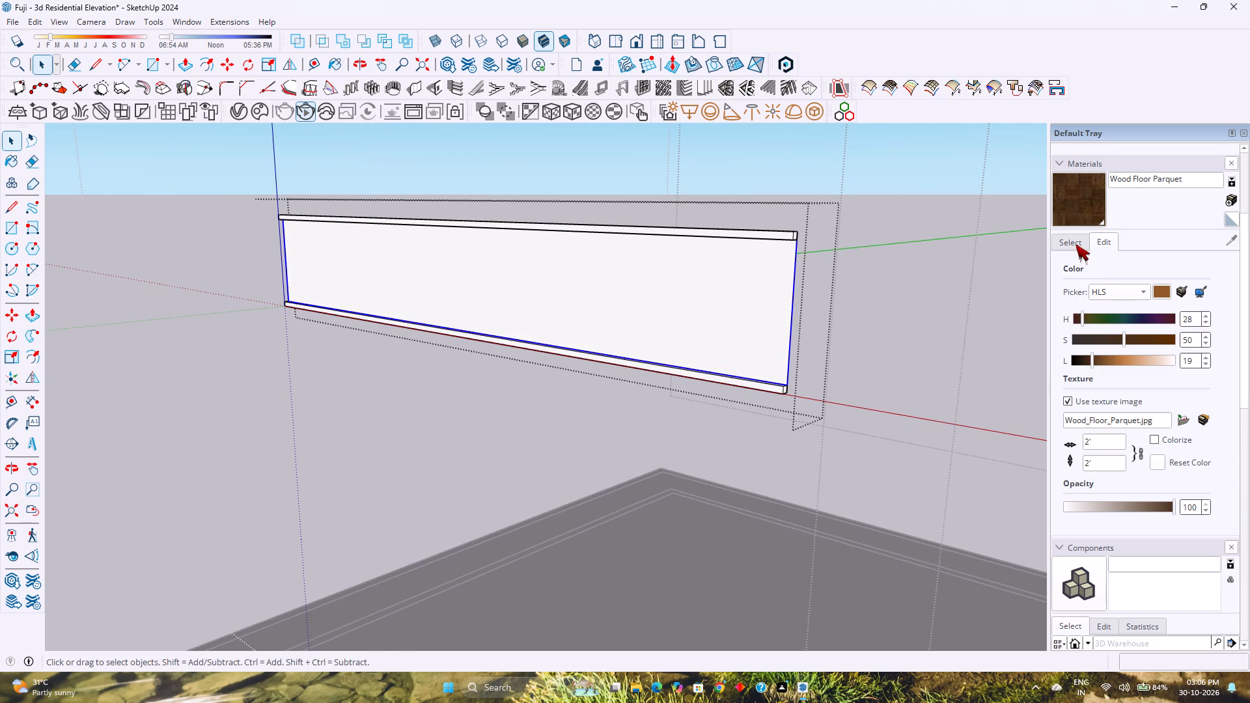
left_click(1076, 244)
left_click(1129, 259)
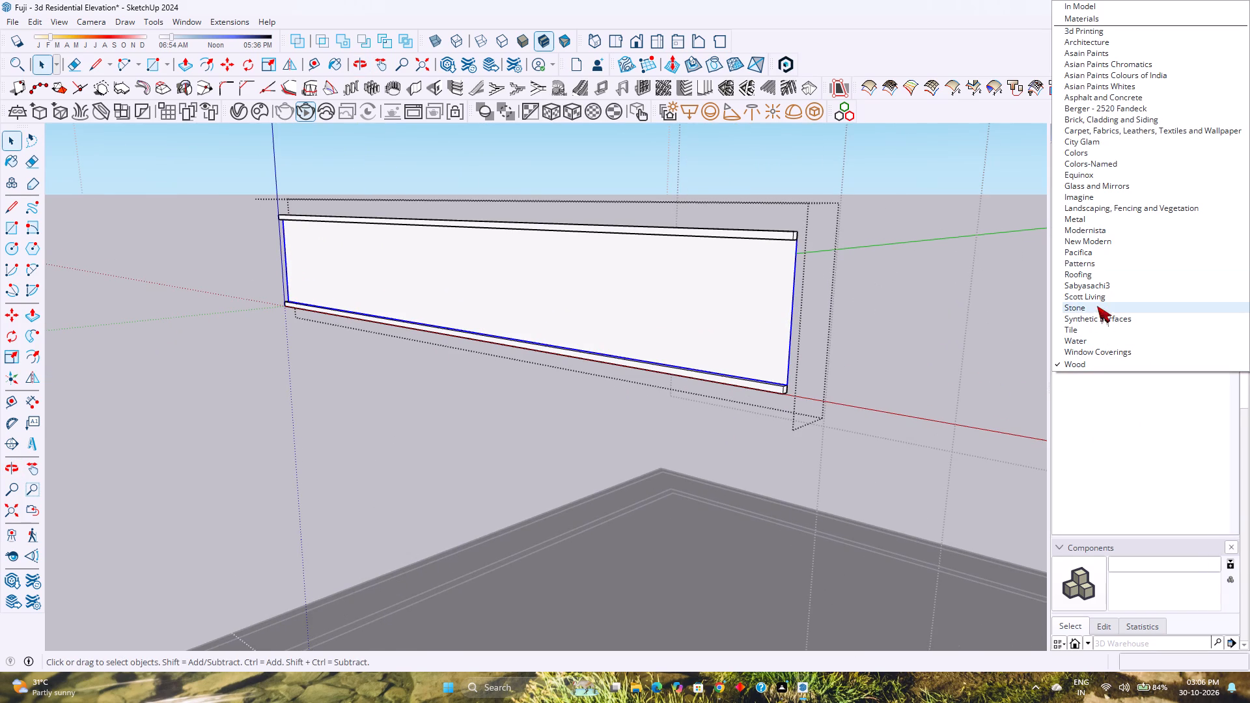
left_click(1083, 185)
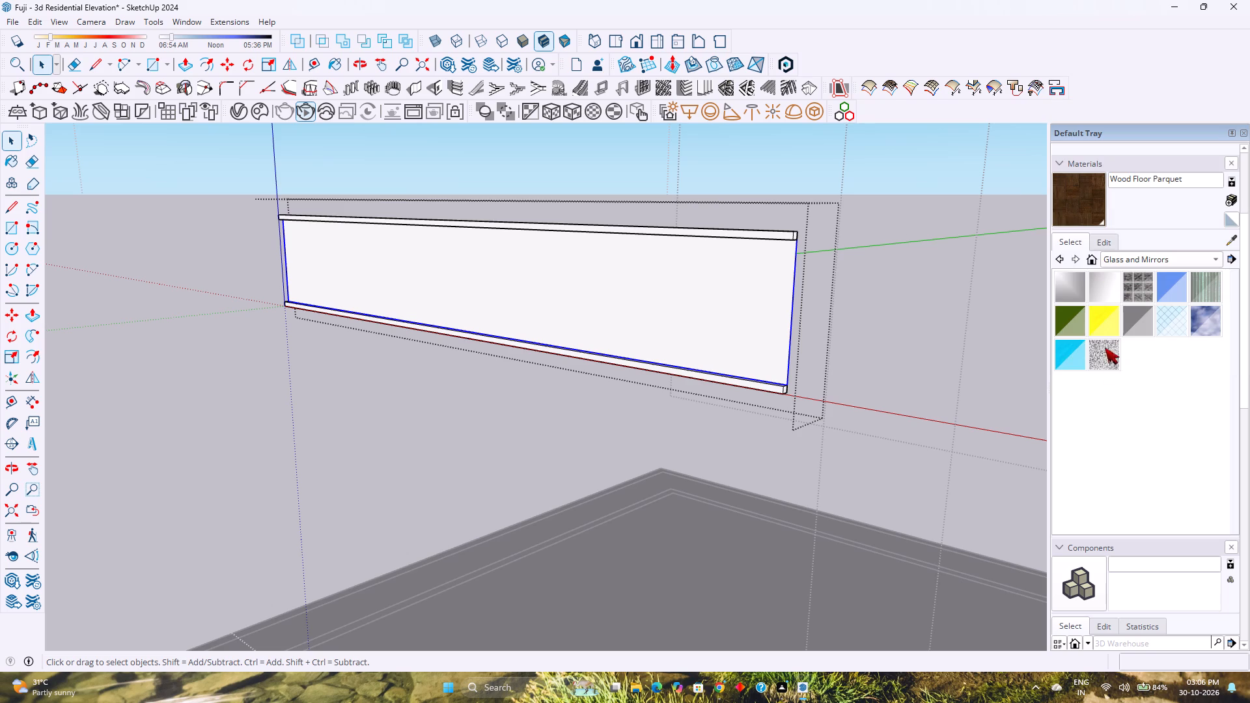
left_click(1163, 288)
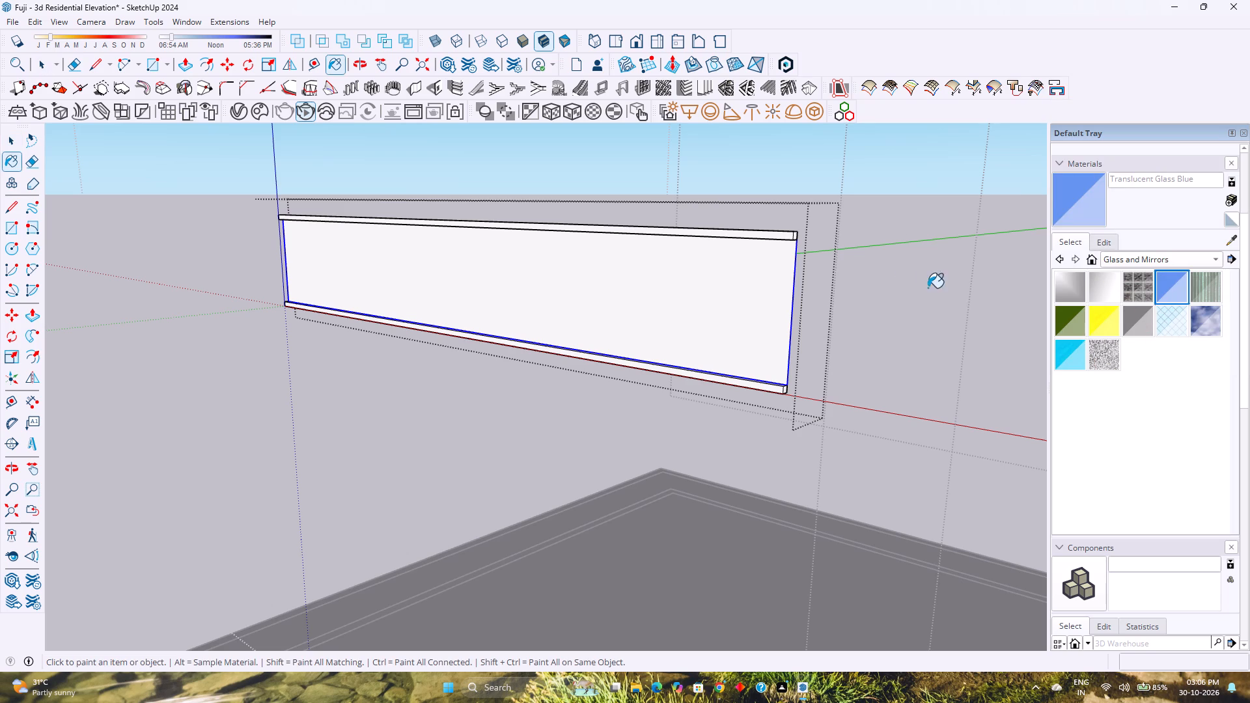
left_click(751, 294)
Lighten the Translucent Glass Blue material to saturation 45 and lightness 85 on the railing infill.
left_click(1099, 241)
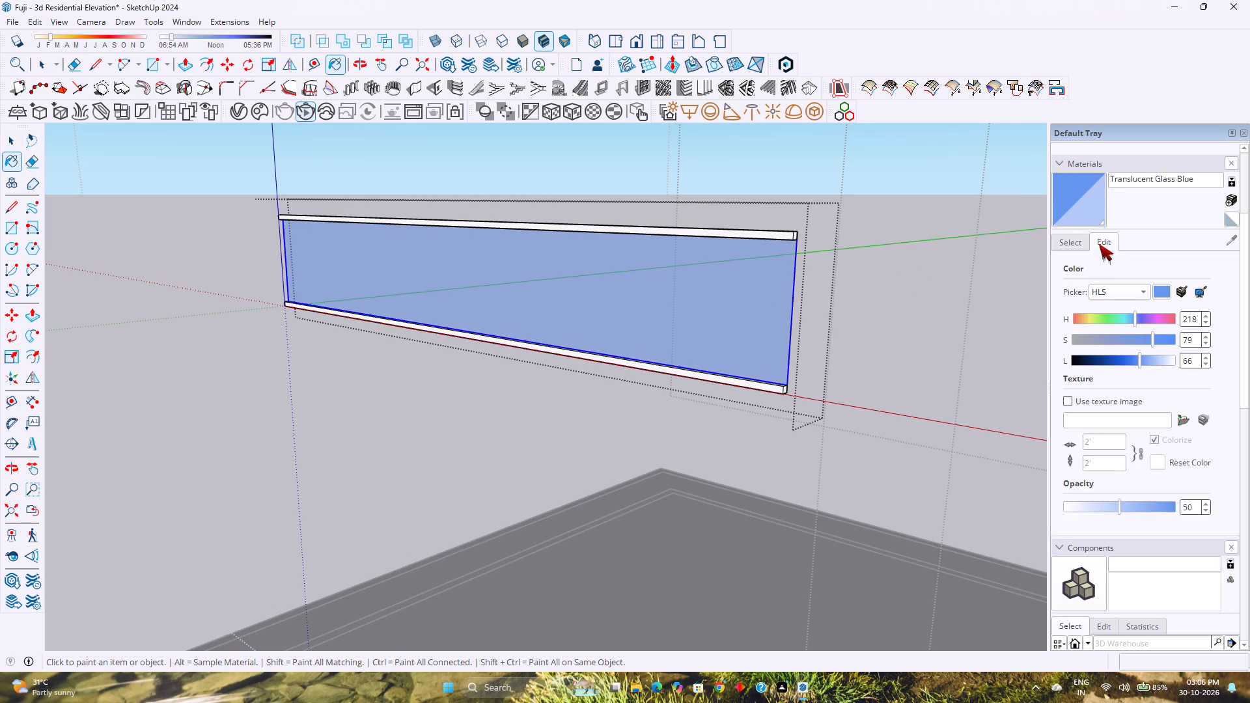
left_click_drag(1143, 363, 1151, 363)
left_click_drag(1151, 342, 1122, 343)
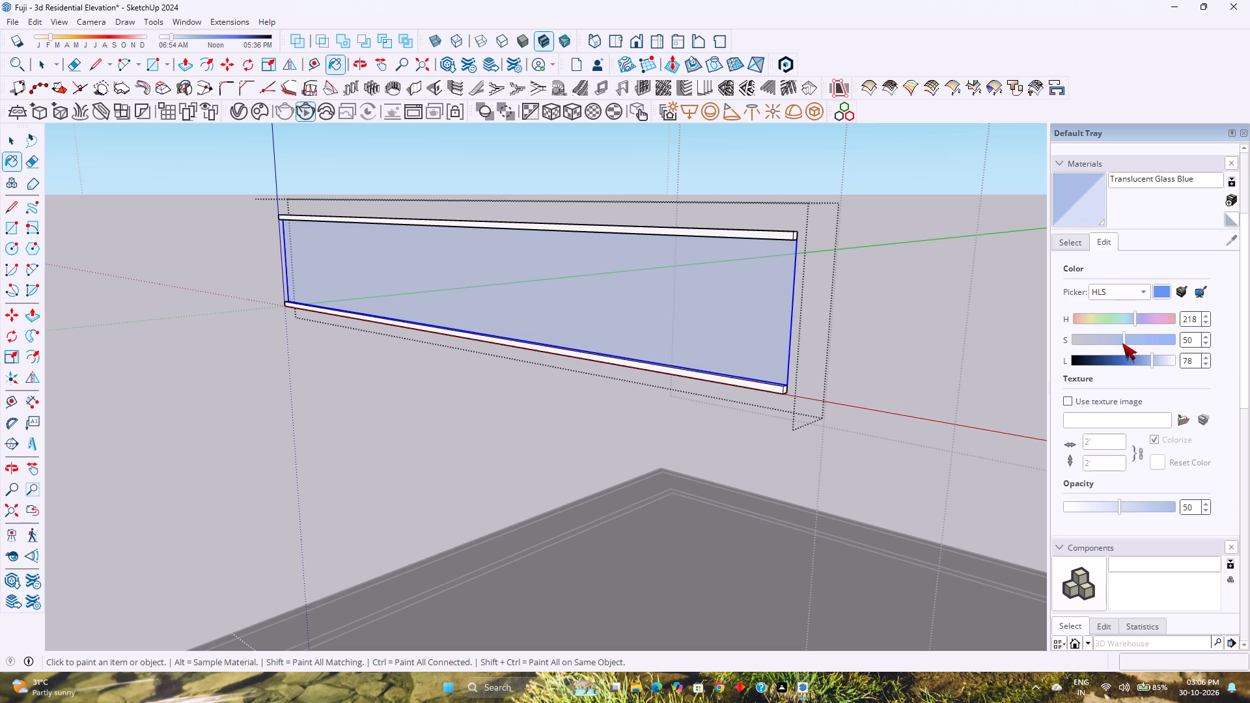
left_click_drag(1122, 343, 1117, 343)
left_click_drag(1146, 361, 1159, 361)
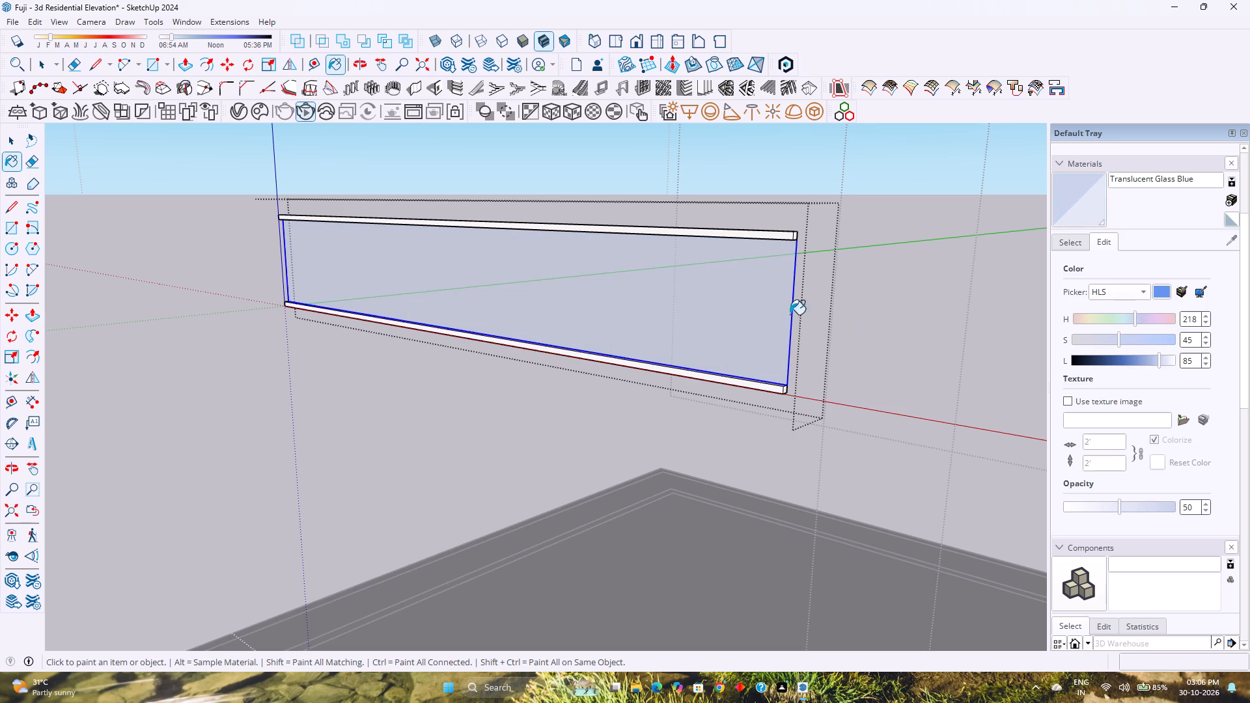
left_click(749, 309)
Inside the infill group, extrude the glass face to a thickness of 12mm and leave the group.
key("space")
double_click(749, 309)
scroll(749, 309, "up", 3)
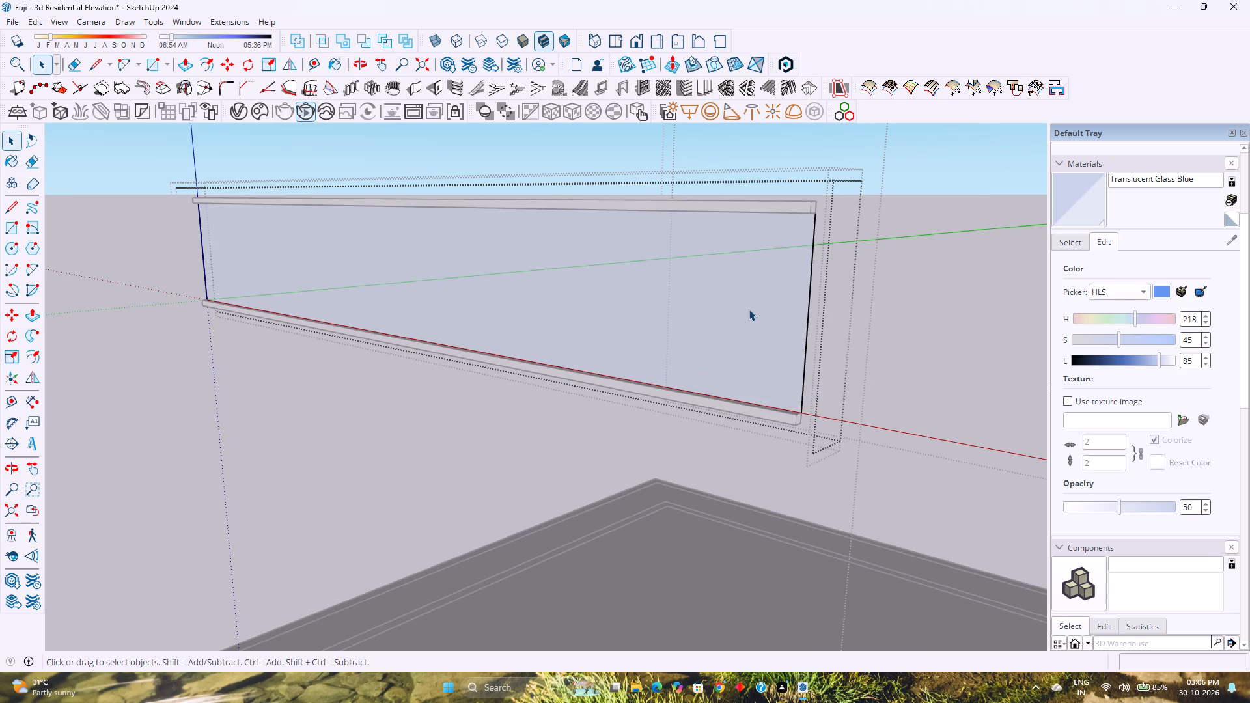
key("p")
left_click(749, 309)
type("12mm")
key("Return")
key("space")
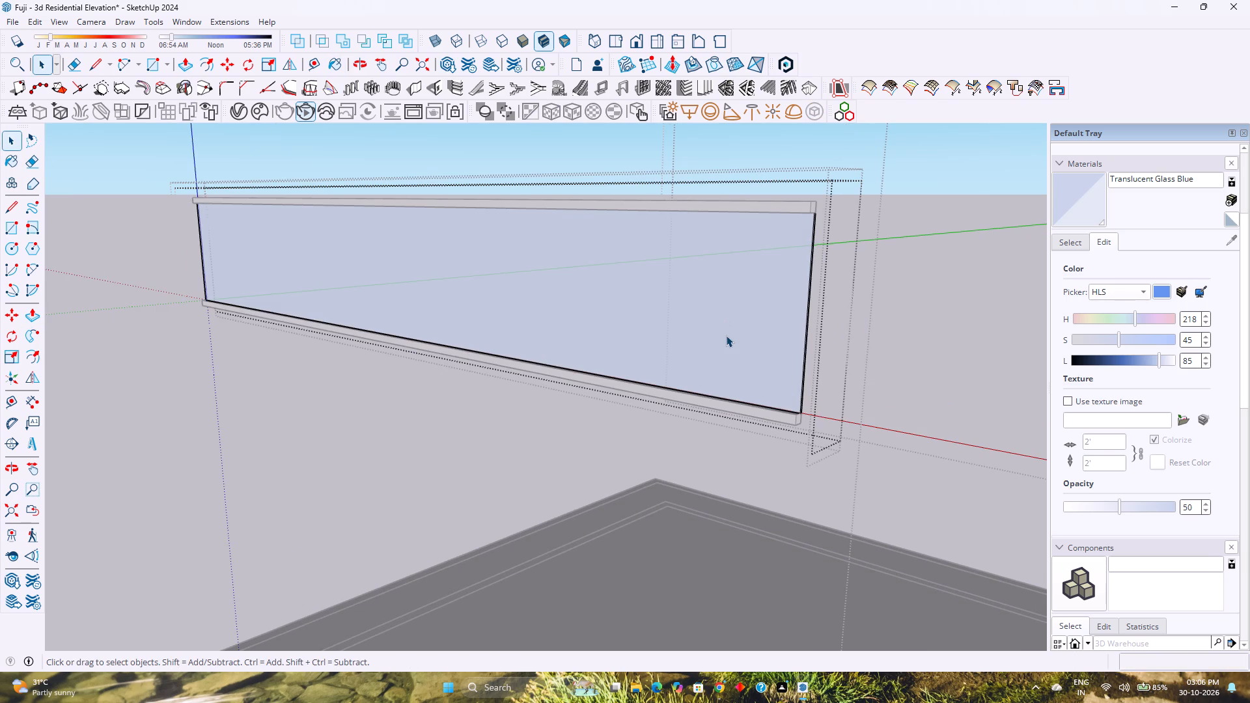
key("Escape")
Move the glass infill about 3/4" across the lower rail so it sits mid-thickness, and leave the panel group.
left_click(726, 335)
scroll(774, 442, "up", 3)
middle_click_drag(797, 426, 699, 472)
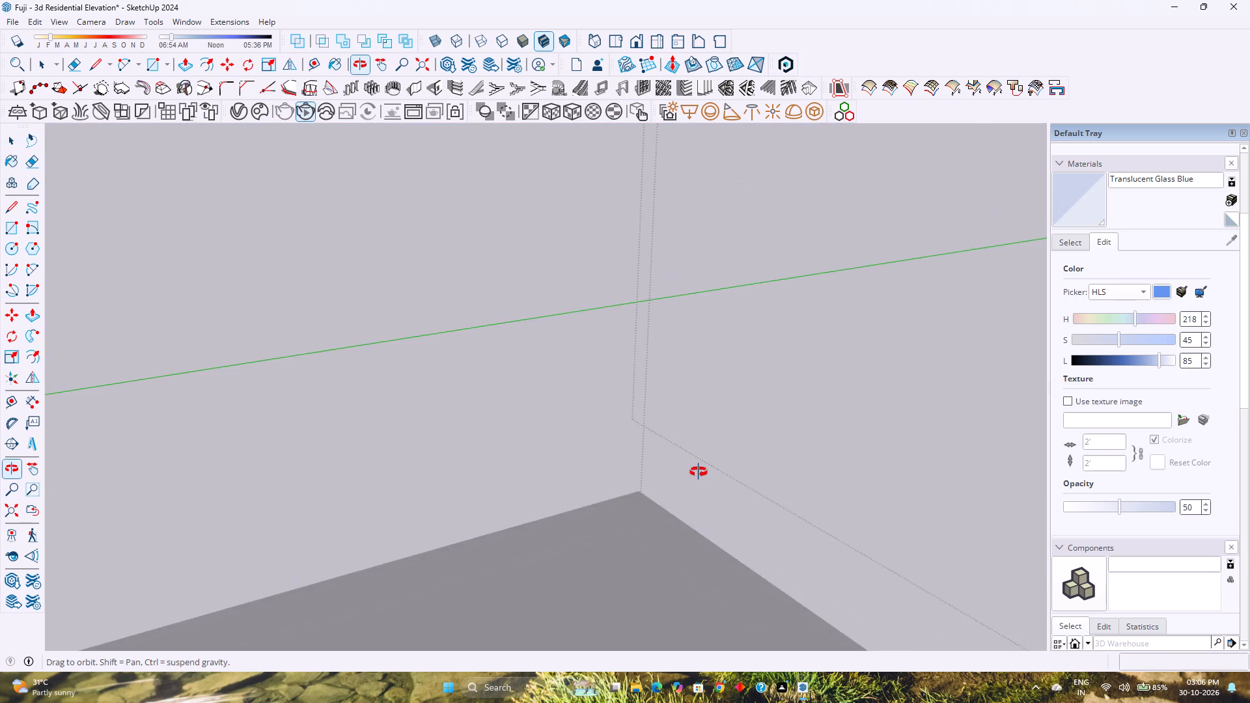
middle_click_drag(699, 472, 785, 422)
scroll(607, 325, "up", 10)
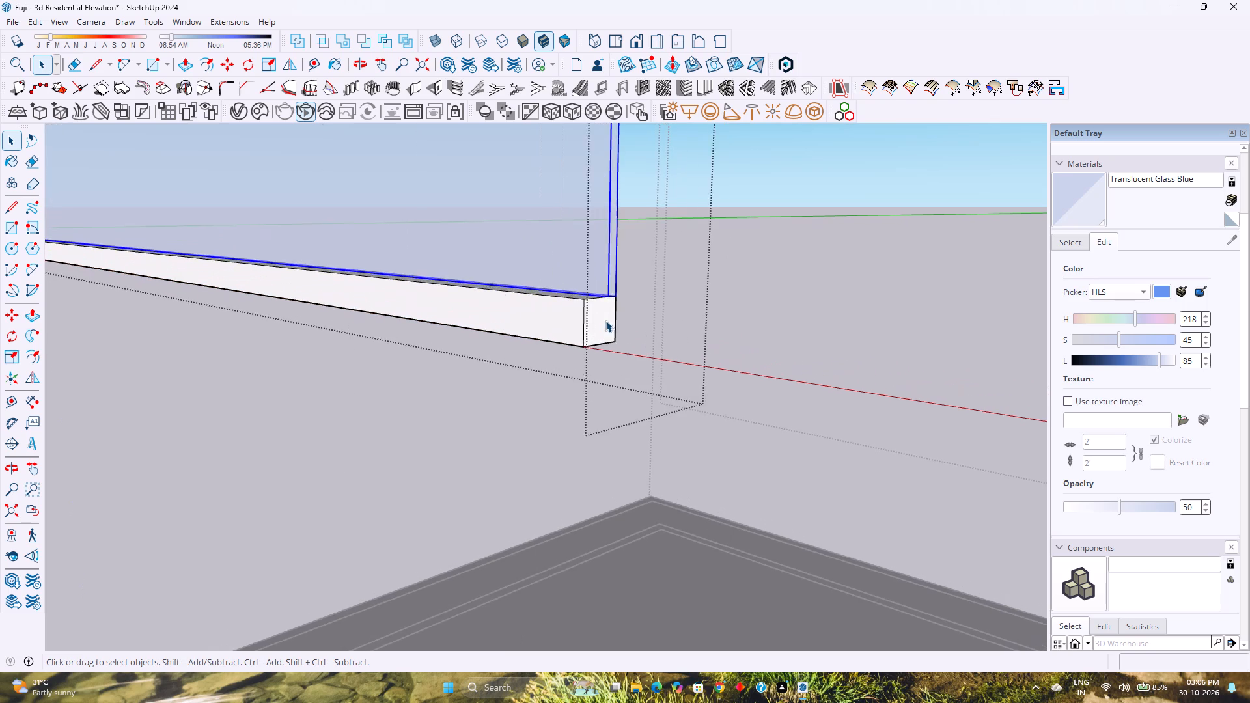
middle_click_drag(605, 320, 464, 451)
scroll(675, 304, "up", 1)
scroll(646, 305, "down", 3)
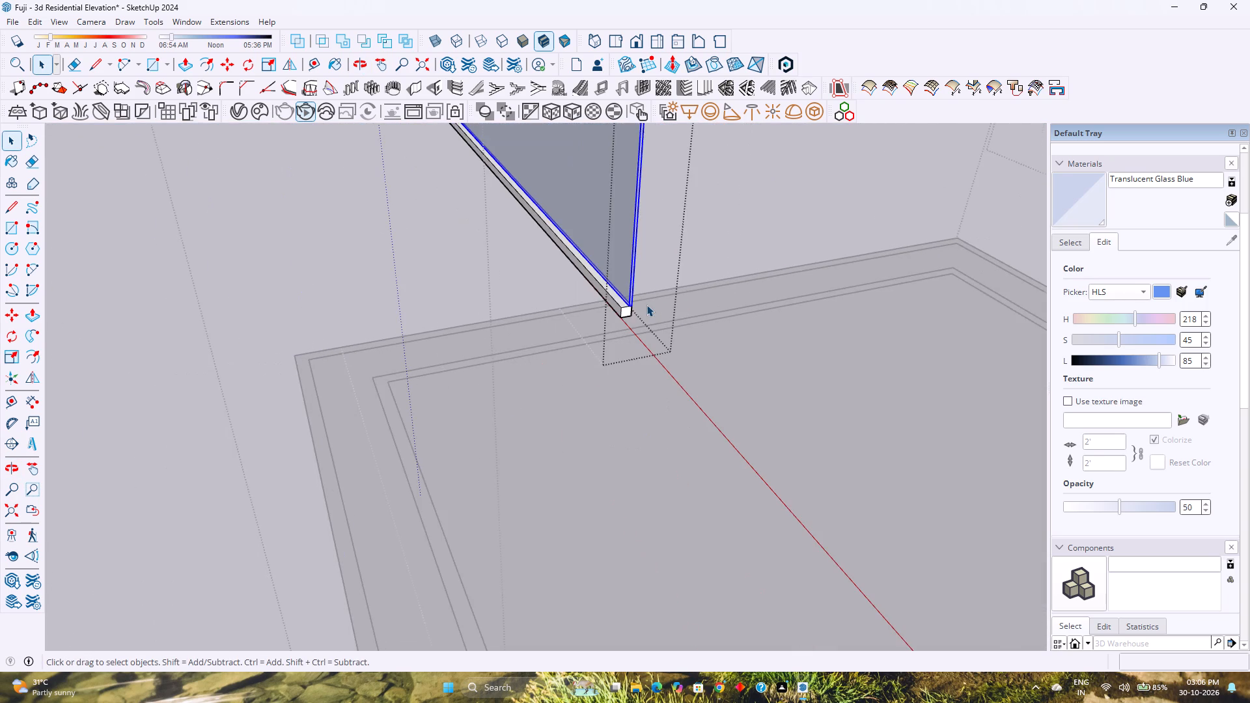
scroll(626, 305, "up", 19)
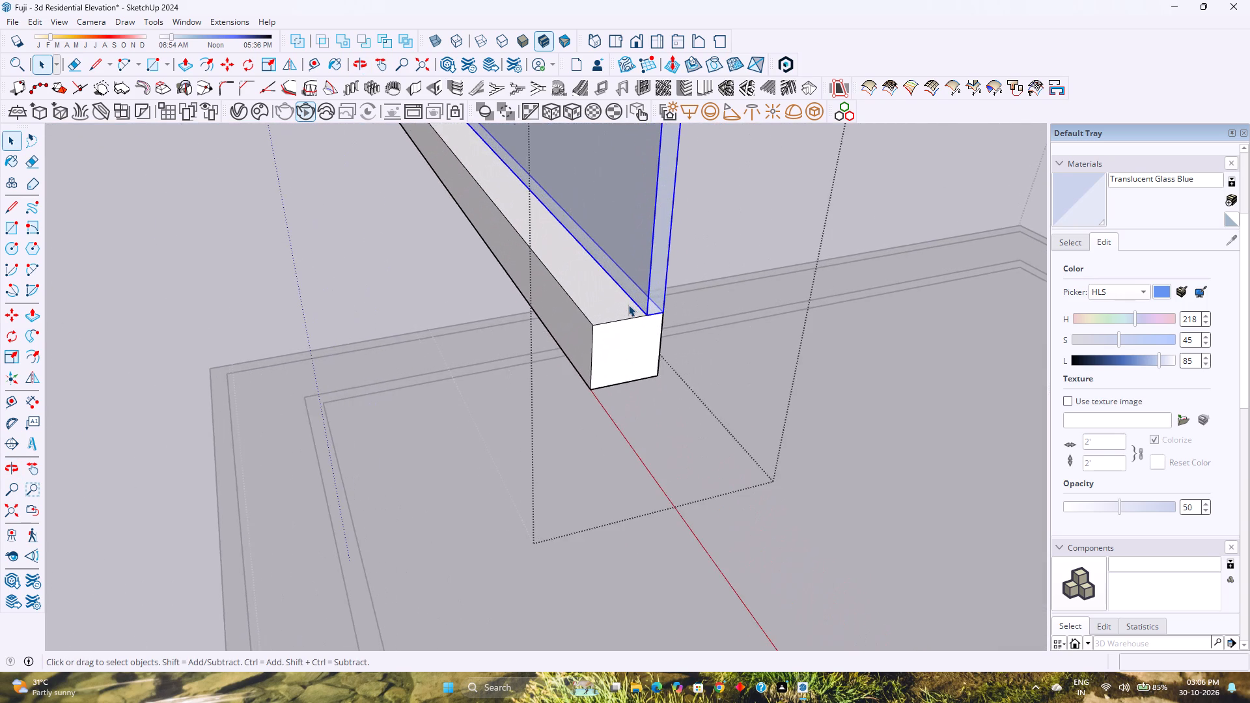
scroll(628, 305, "up", 10)
key("m")
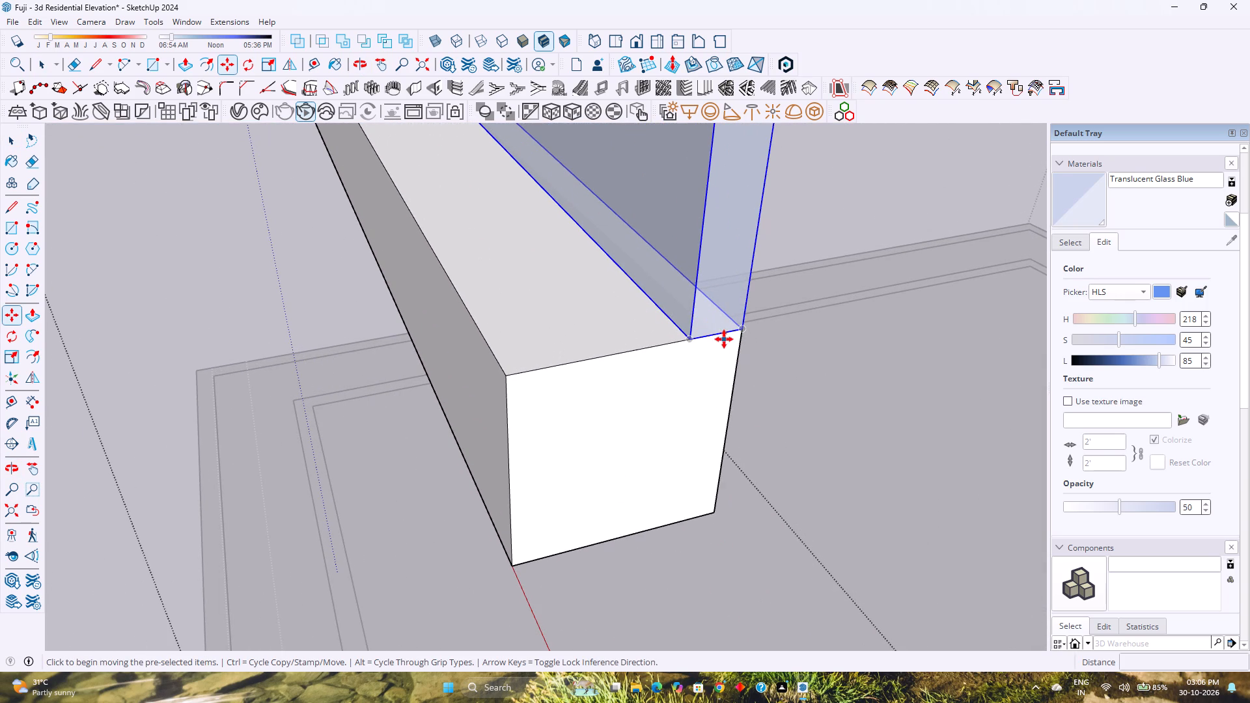
left_click(721, 336)
left_click(632, 349)
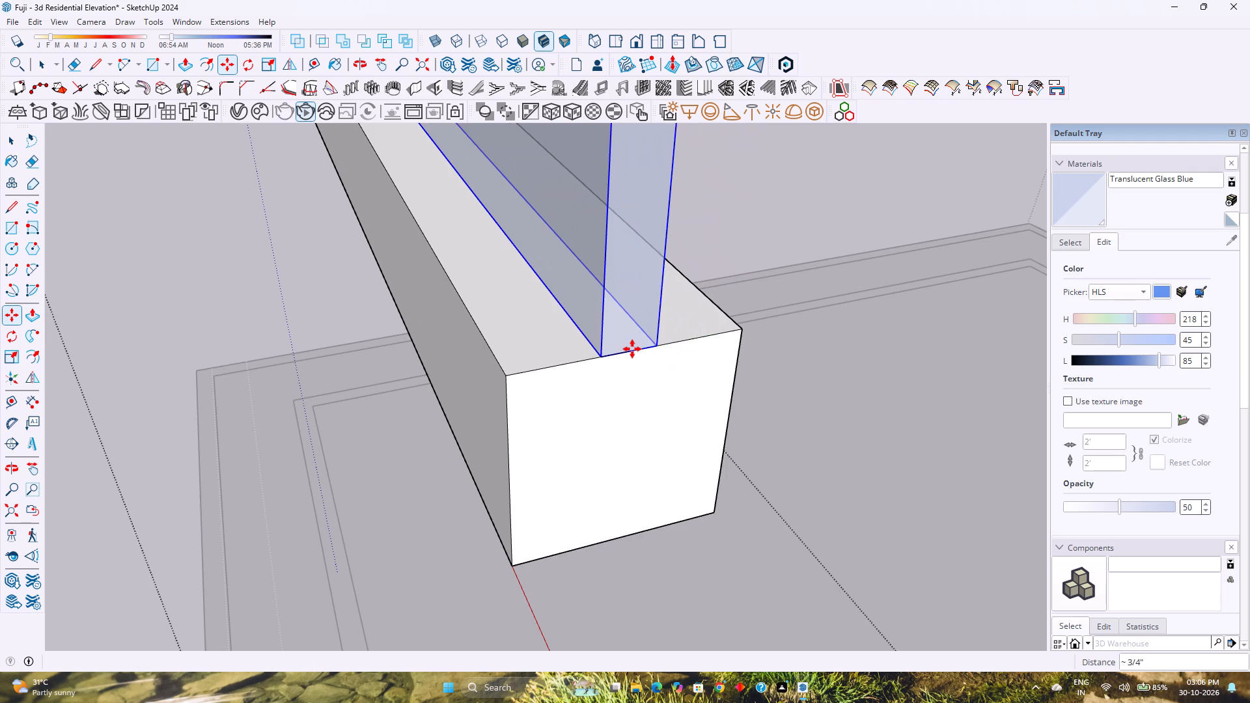
scroll(632, 349, "down", 9)
key("space")
scroll(632, 349, "down", 3)
key("Escape")
Unhide all hidden parts of the house around the terrace railing.
scroll(632, 349, "down", 4)
middle_click_drag(628, 350, 699, 353)
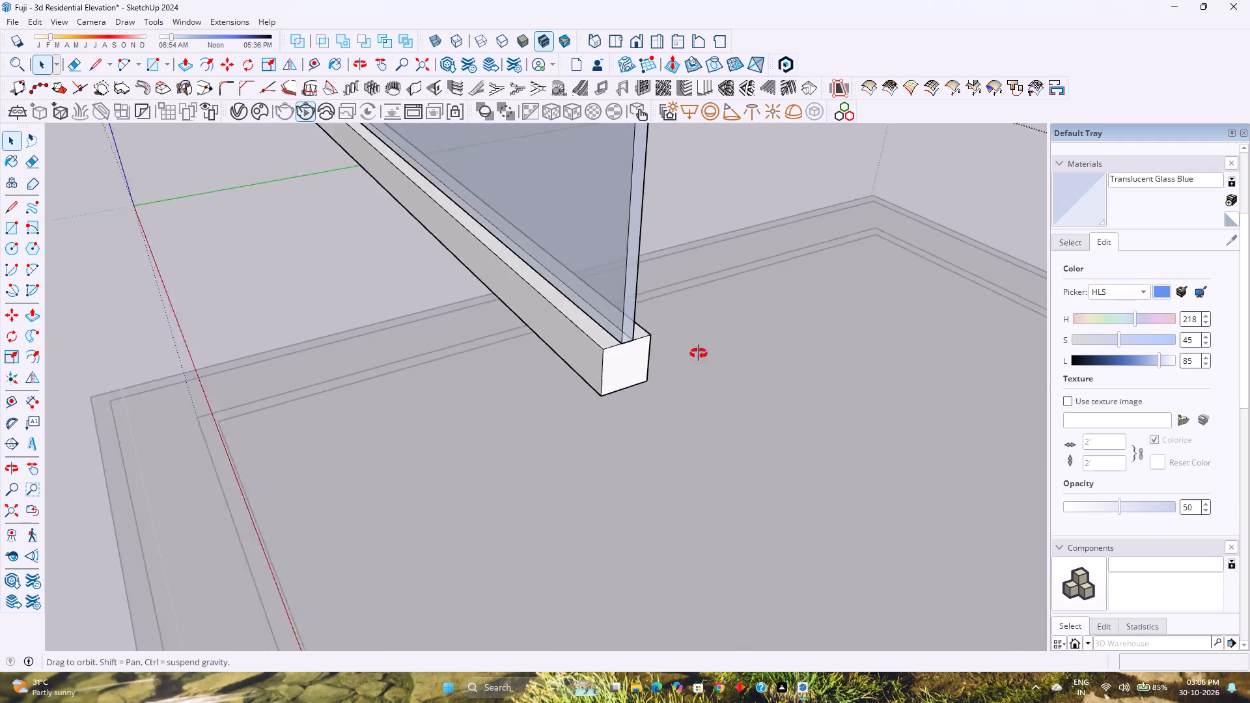
middle_click_drag(699, 353, 734, 354)
scroll(738, 353, "down", 4)
middle_click_drag(665, 349, 653, 394, "shift")
middle_click_drag(622, 406, 684, 381)
middle_click(693, 378)
scroll(732, 357, "down", 4)
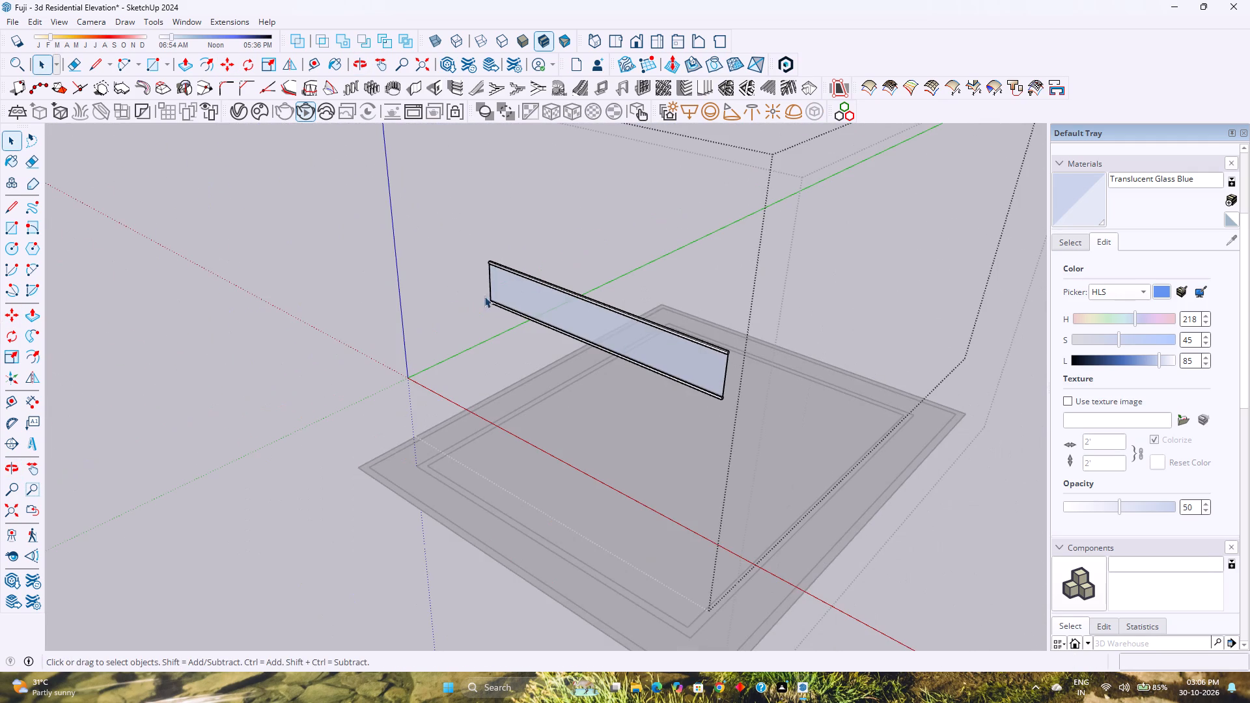
left_click(26, 21)
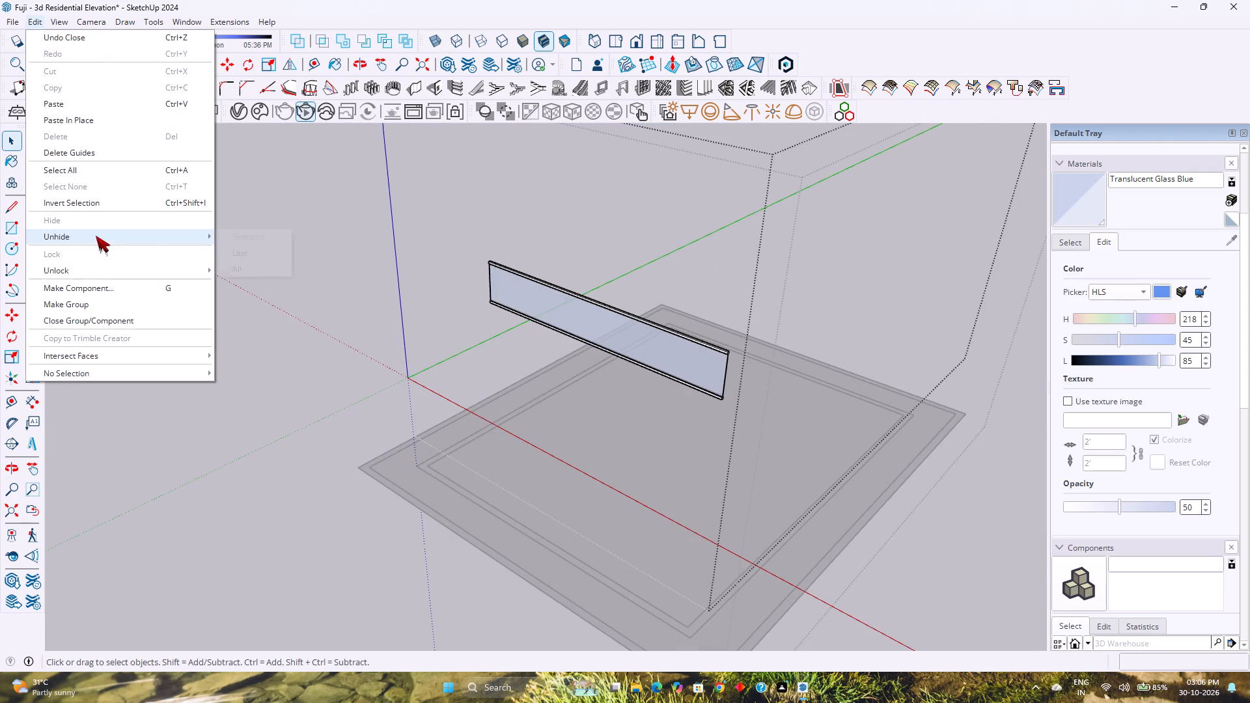
left_click(245, 266)
Examine how the glass railing fits the curved slab corner and the perforated side screen.
middle_click_drag(600, 325, 585, 366, "shift")
middle_click_drag(570, 372, 679, 372)
middle_click(680, 372)
scroll(814, 379, "up", 14)
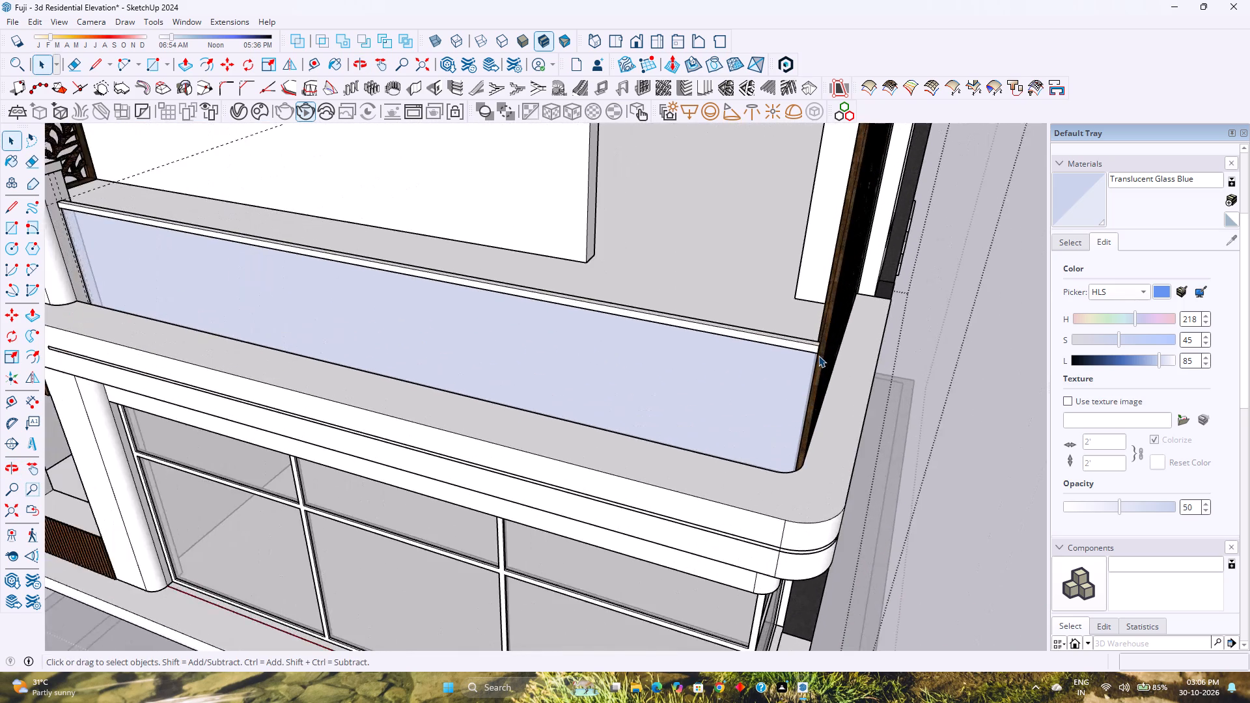
scroll(818, 355, "up", 3)
middle_click_drag(818, 355, 453, 412)
middle_click(453, 412)
scroll(478, 404, "down", 3)
middle_click_drag(604, 437, 588, 404, "shift")
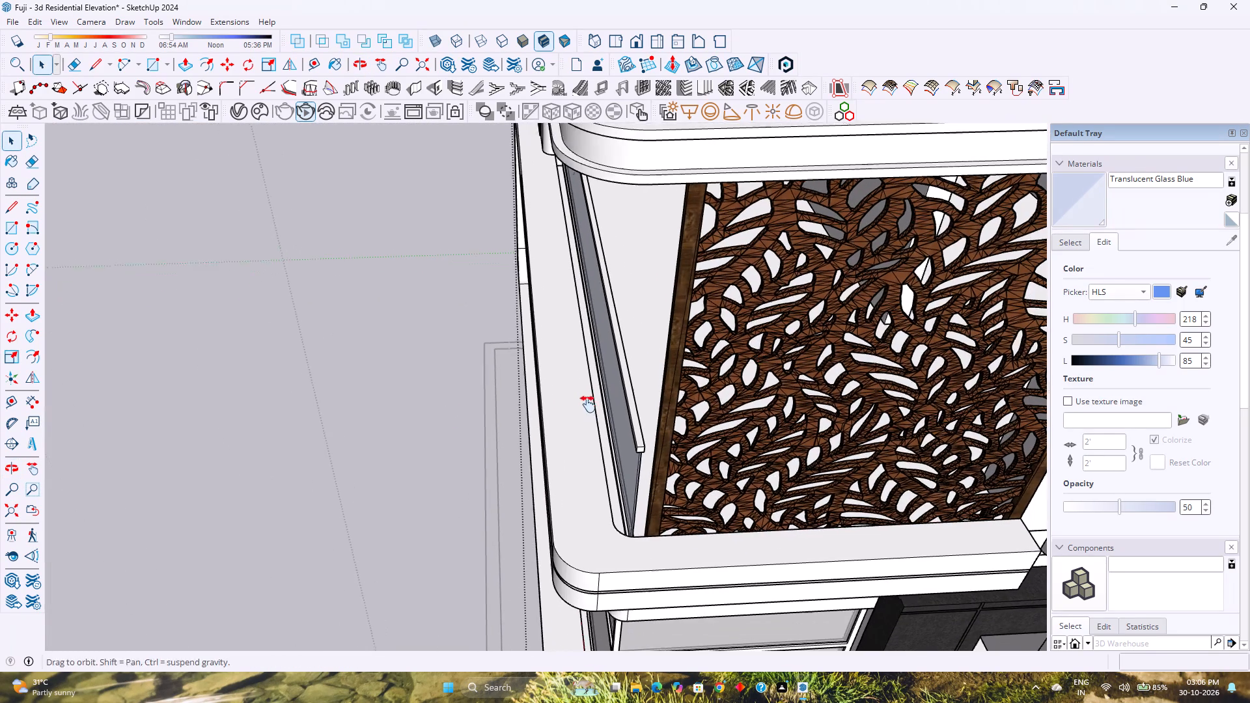
middle_click_drag(588, 404, 588, 404, "shift")
middle_click_drag(611, 414, 671, 452, "shift")
middle_click_drag(648, 438, 768, 418)
middle_click_drag(751, 402, 760, 414, "shift")
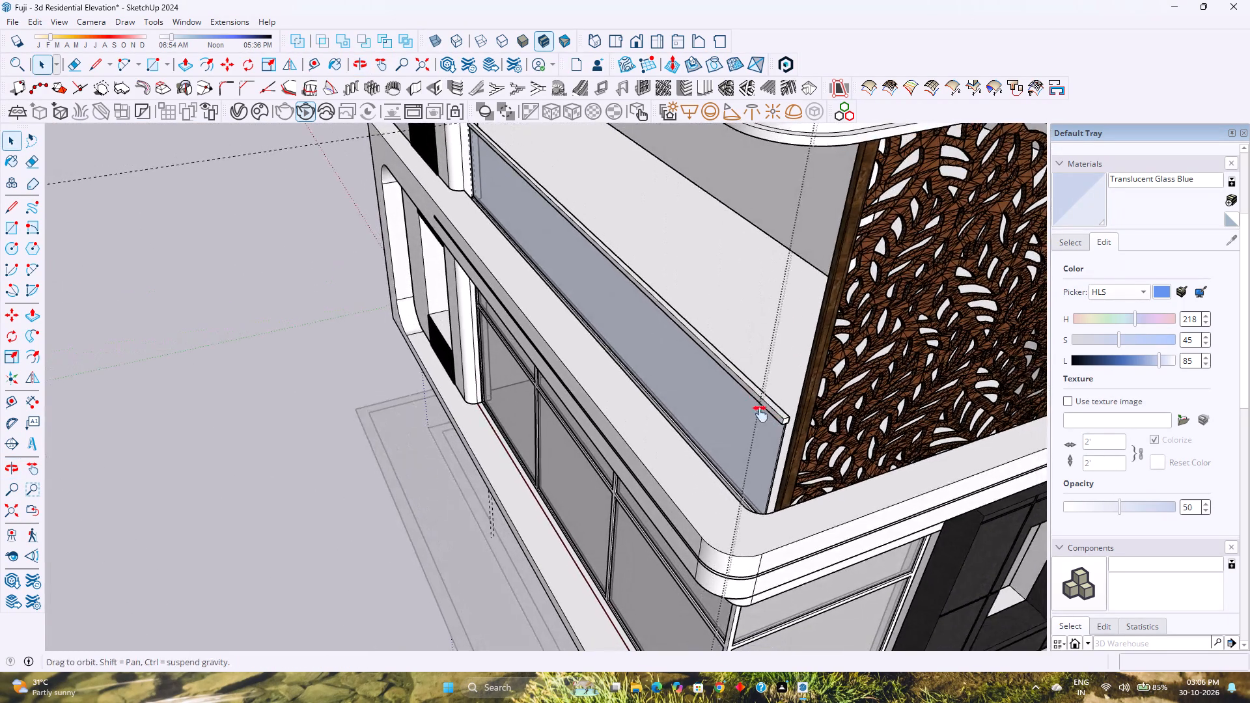
middle_click_drag(760, 414, 771, 465, "shift")
middle_click_drag(658, 394, 871, 393)
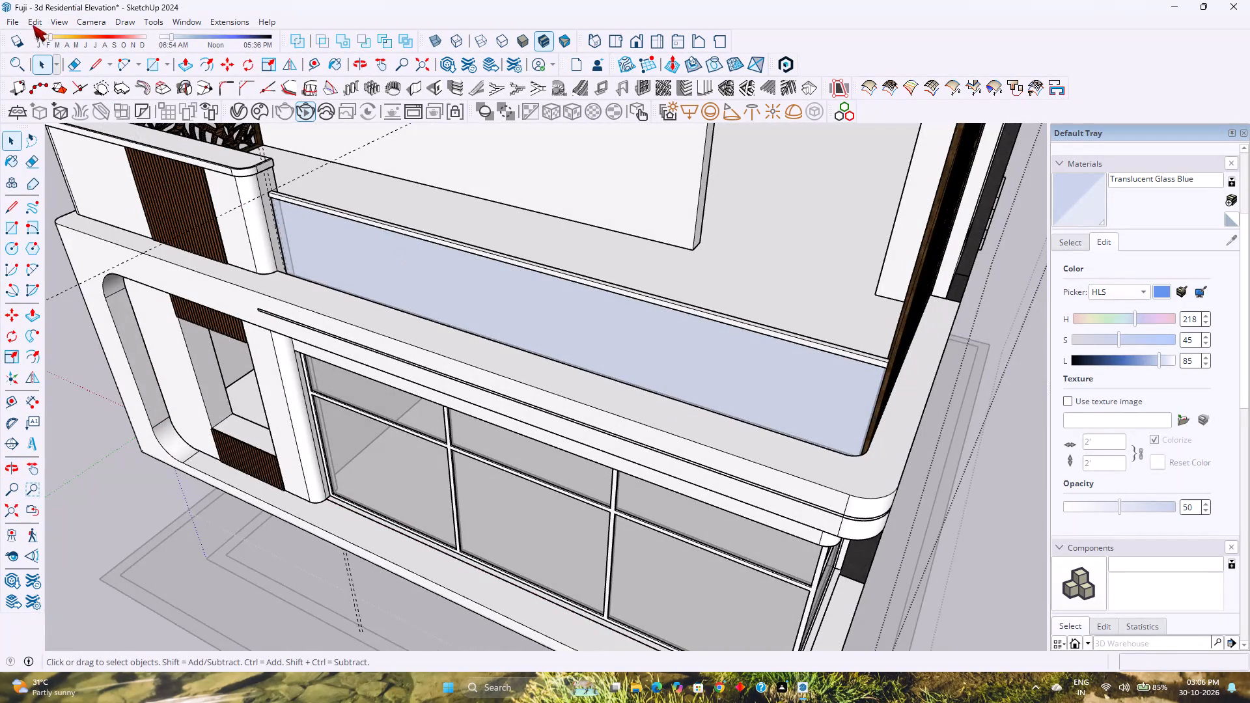
Delete all guides in the model.
left_click(35, 20)
left_click(81, 149)
Review the whole front and side elevation with the glass railing in place.
middle_click_drag(422, 329, 434, 351, "shift")
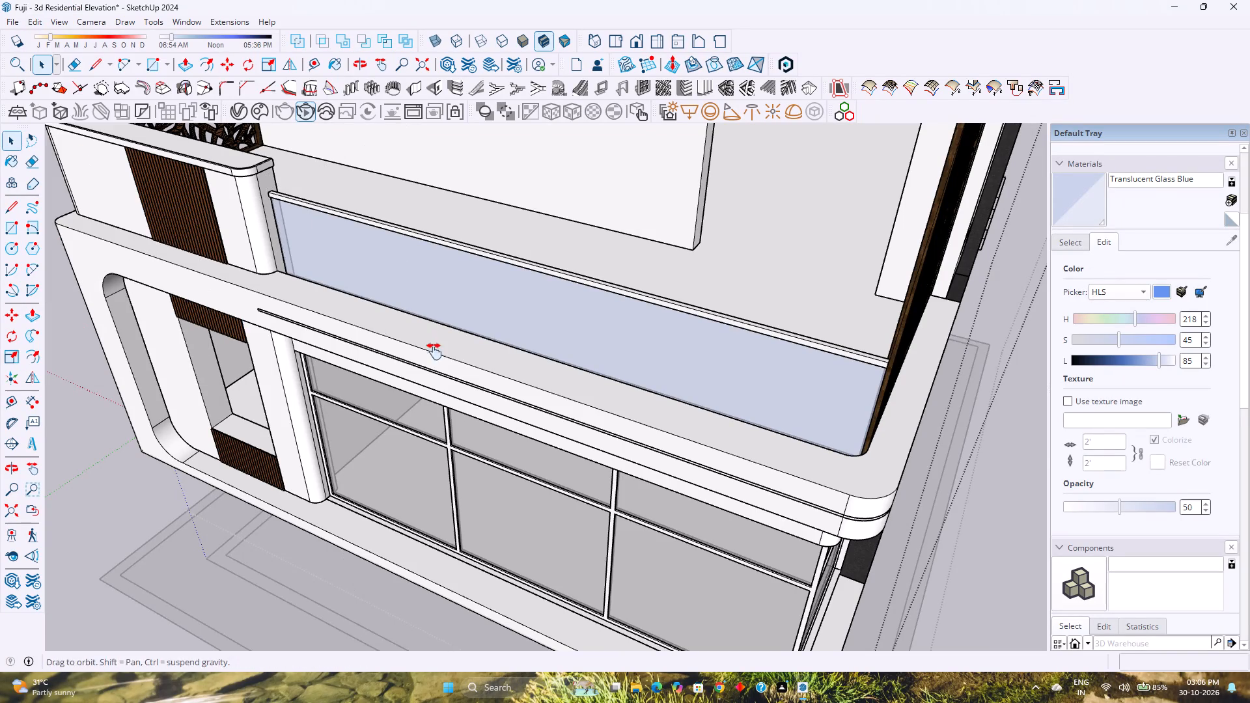
middle_click_drag(434, 351, 445, 387, "shift")
middle_click(445, 388, "shift")
middle_click_drag(440, 398, 398, 316)
scroll(398, 310, "down", 7)
middle_click_drag(404, 315, 490, 427, "shift")
middle_click_drag(490, 466, 449, 365)
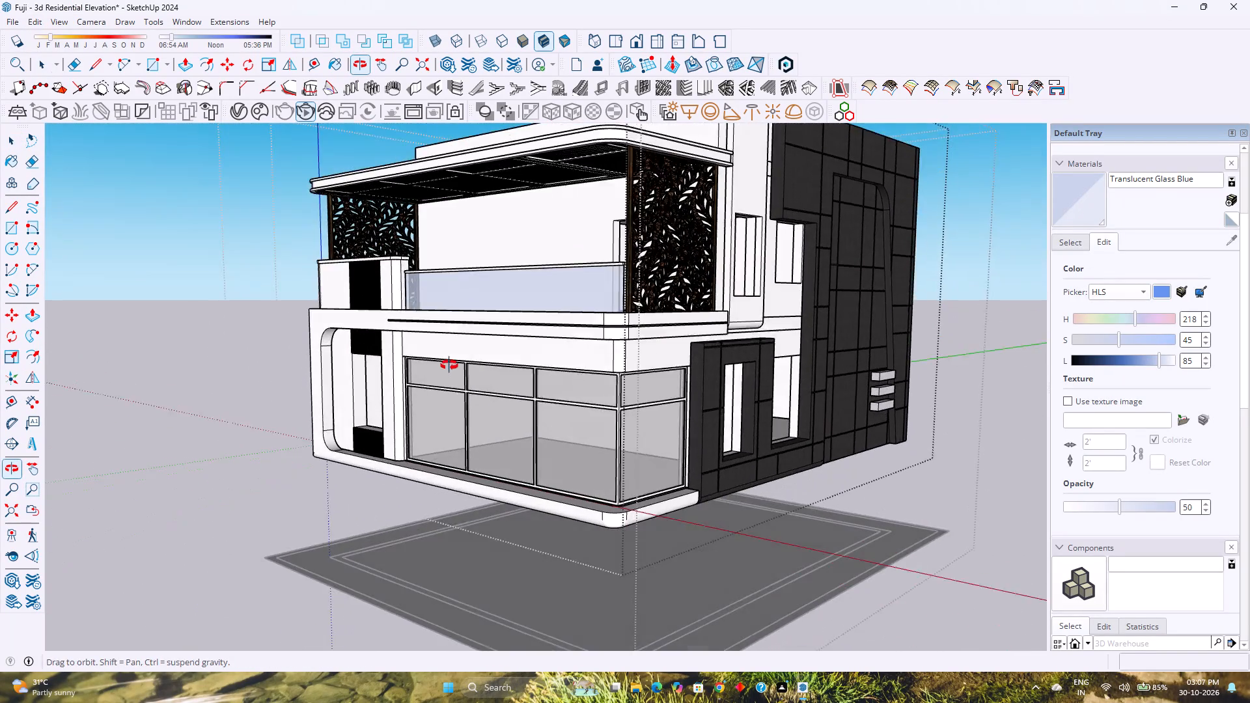
middle_click_drag(449, 365, 453, 360)
middle_click_drag(501, 342, 562, 420, "shift")
middle_click_drag(537, 422, 499, 394)
middle_click_drag(496, 393, 570, 389, "shift")
middle_click_drag(601, 389, 497, 387, "shift")
middle_click(497, 387, "shift")
middle_click_drag(495, 387, 577, 387)
middle_click_drag(674, 396, 633, 423, "shift")
scroll(619, 424, "up", 2)
middle_click_drag(620, 400, 613, 434, "shift")
middle_click(613, 434, "shift")
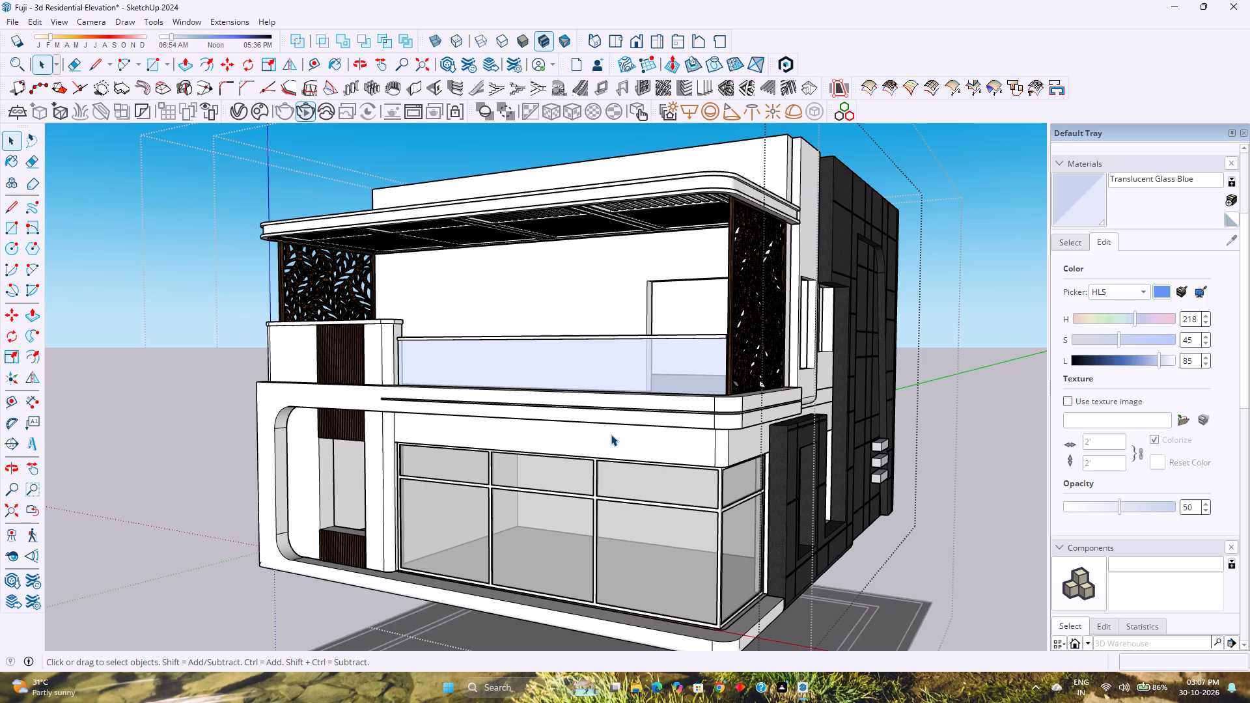
Inspect the glass railing's end where it meets the perforated side screen.
scroll(725, 369, "up", 3)
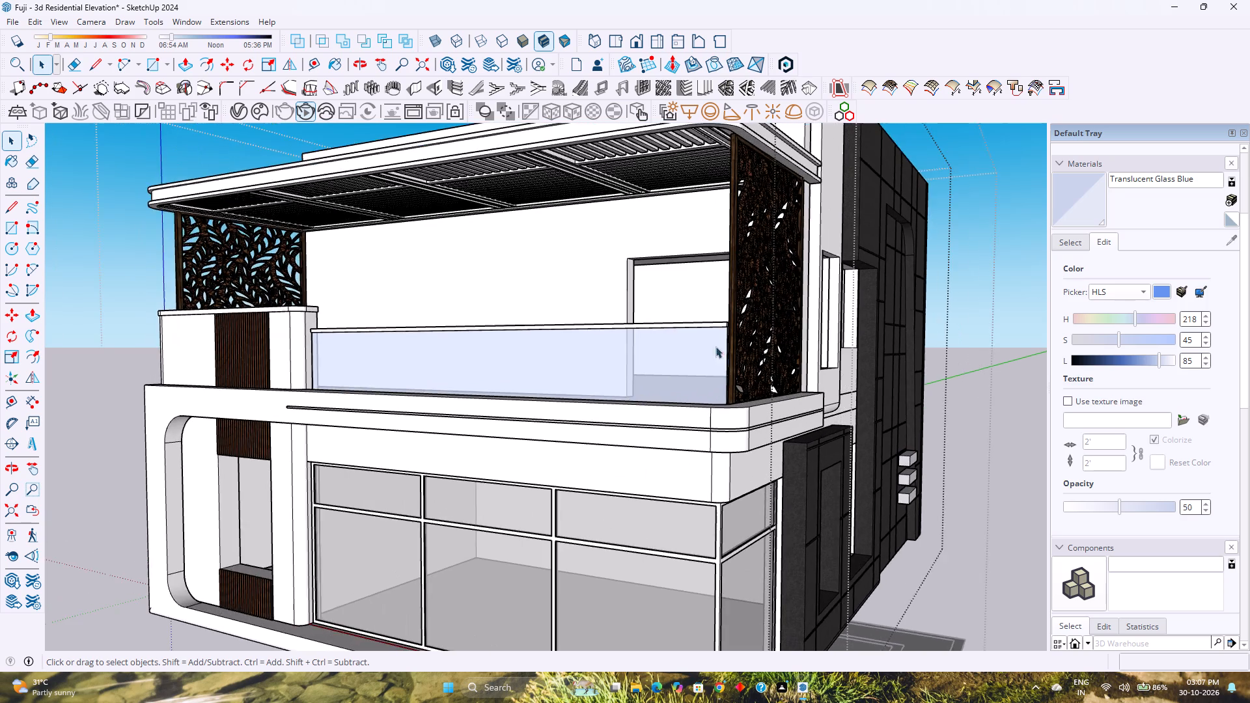
scroll(715, 324, "up", 12)
middle_click_drag(738, 326, 728, 377)
middle_click(728, 377)
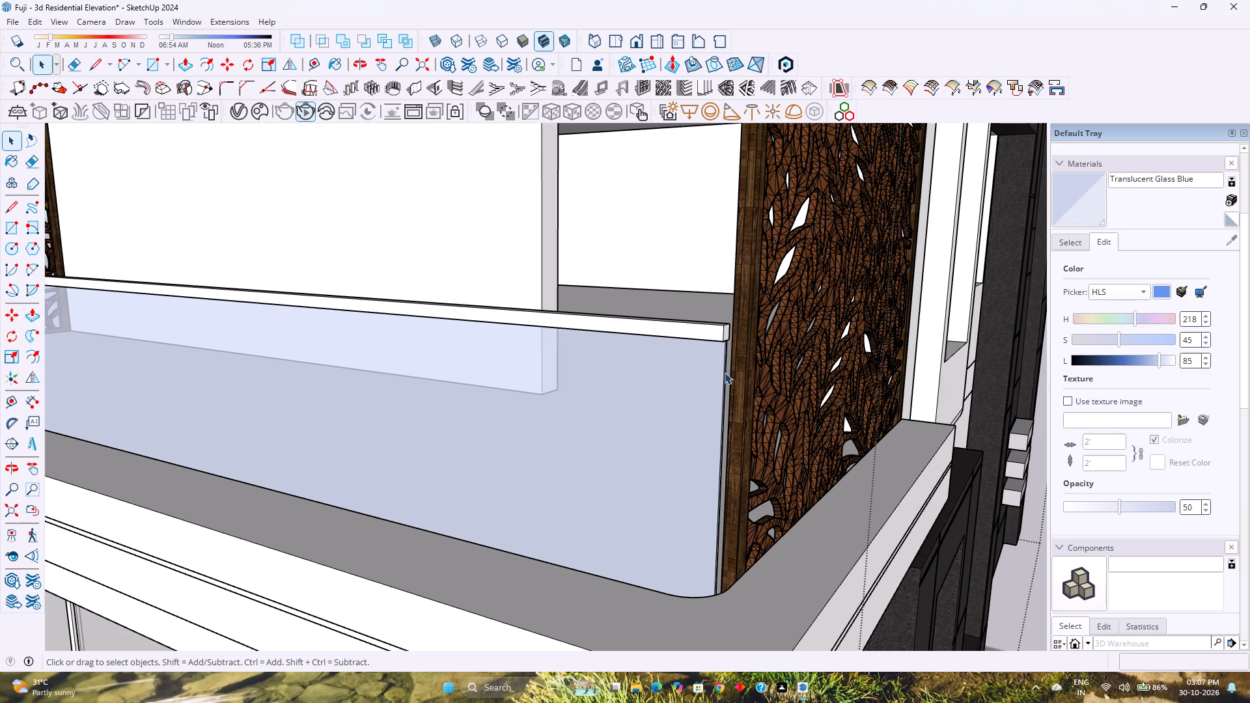
scroll(746, 327, "up", 2)
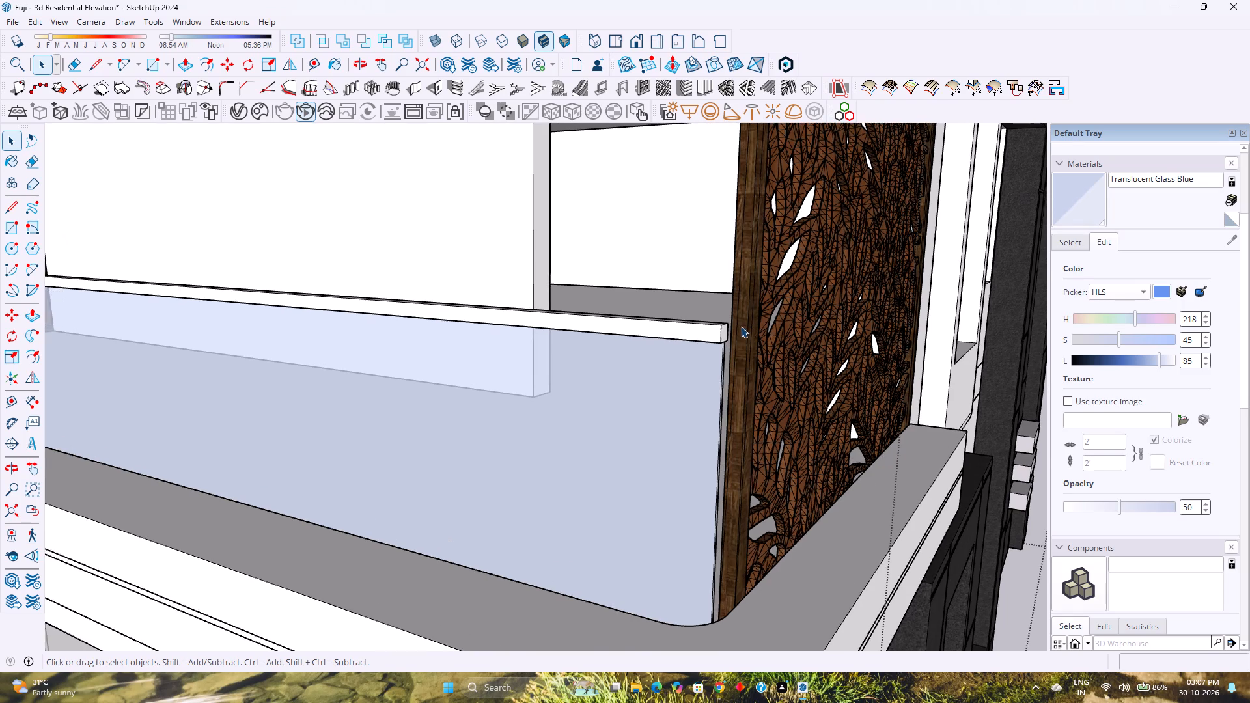
scroll(723, 327, "up", 5)
scroll(723, 327, "down", 6)
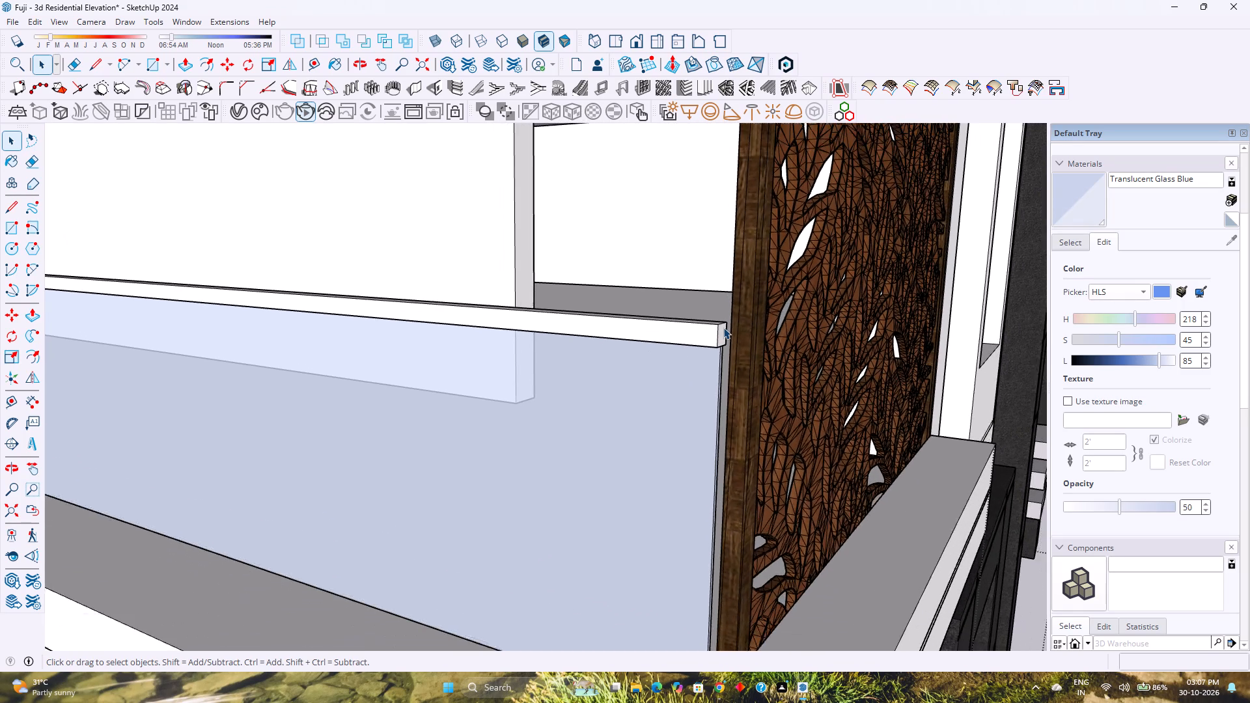
middle_click_drag(723, 327, 889, 585)
middle_click_drag(497, 342, 693, 436)
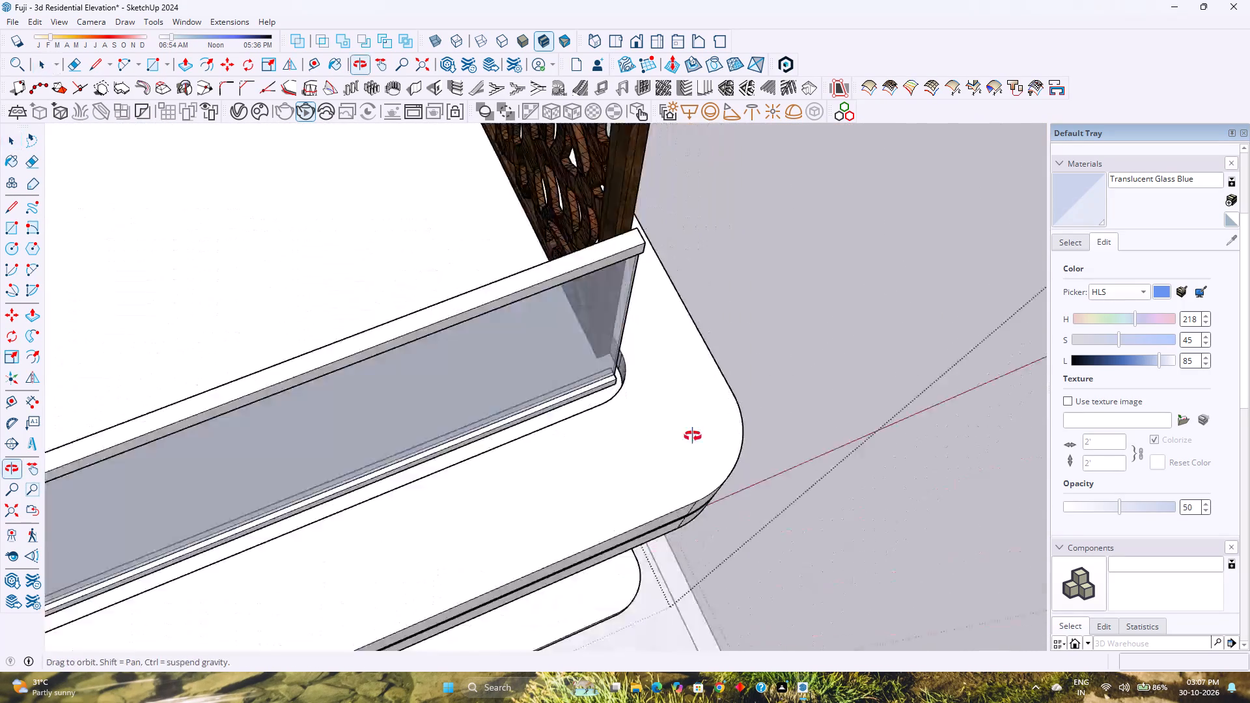
middle_click_drag(693, 436, 936, 449)
middle_click(936, 448)
Inside the terrace railing group, copy the lower rail's vertical end edge 2" along its inner face at the side screen.
left_click(3, 513)
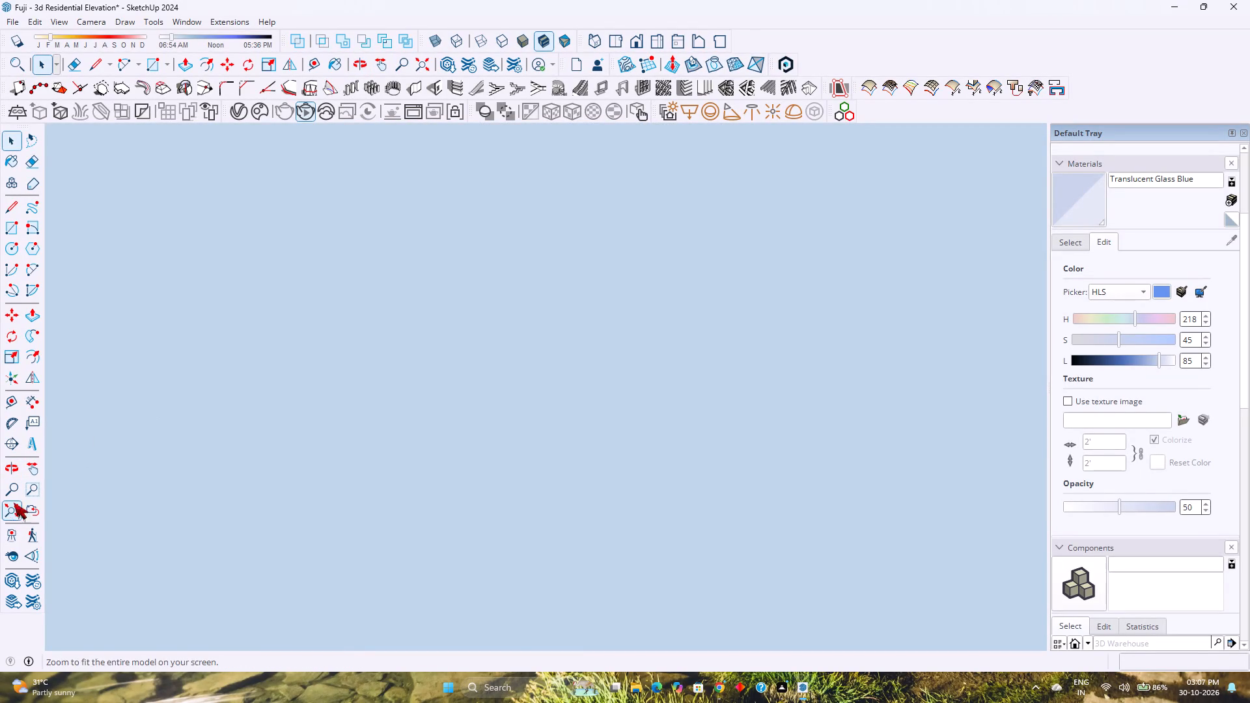
middle_click_drag(808, 330, 366, 258)
middle_click(366, 258)
middle_click(366, 258)
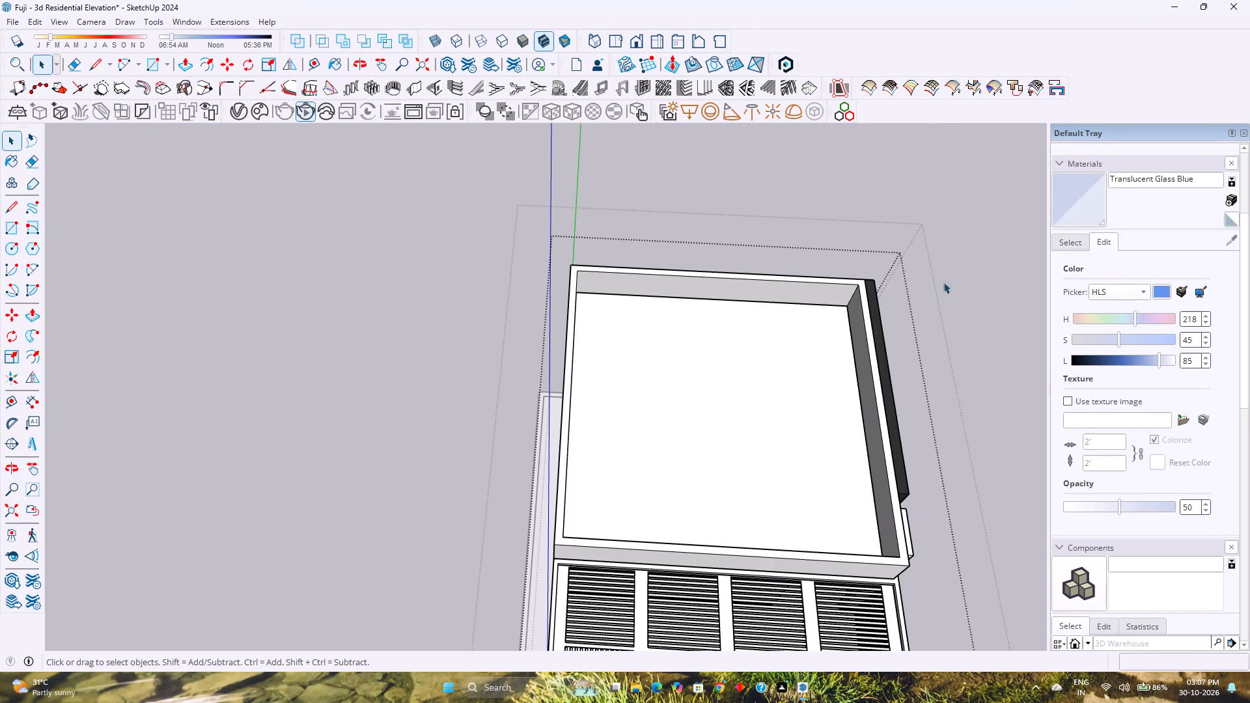
scroll(939, 296, "up", 1)
middle_click_drag(895, 383, 741, 249)
middle_click(741, 249)
scroll(737, 247, "down", 3)
middle_click_drag(698, 493, 660, 421)
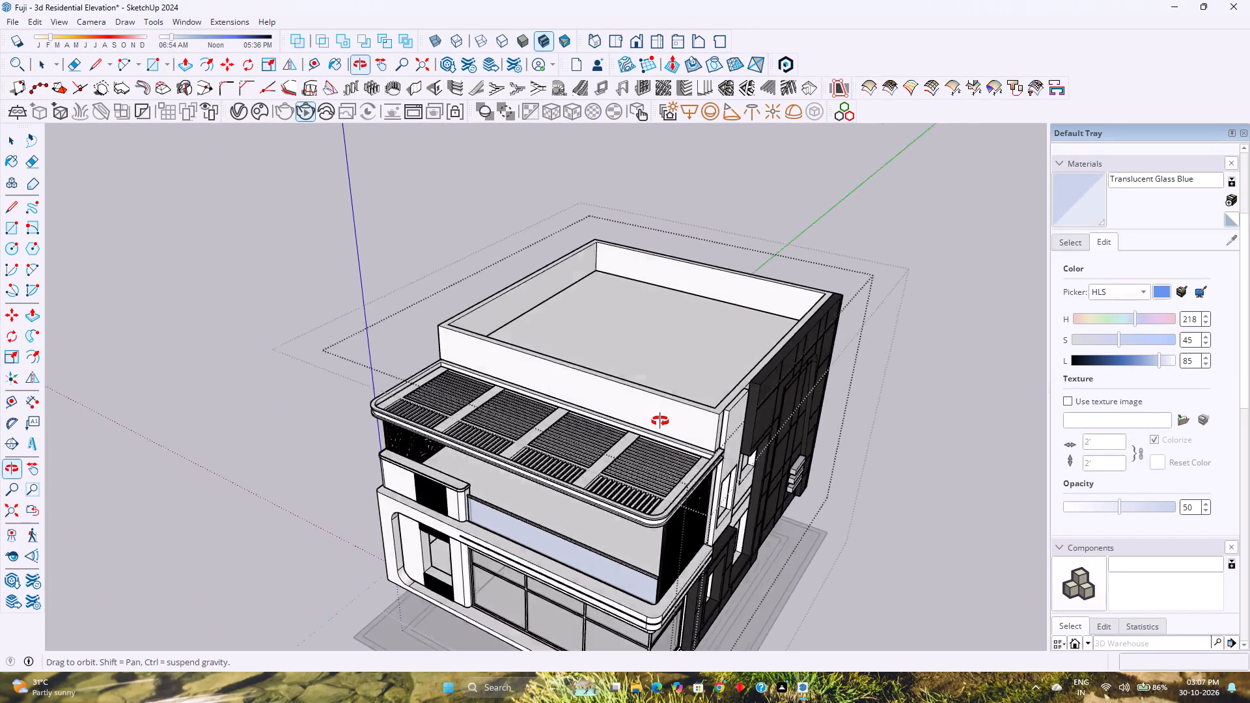
middle_click_drag(660, 421, 659, 408)
scroll(635, 515, "up", 9)
middle_click_drag(635, 549, 557, 459, "shift")
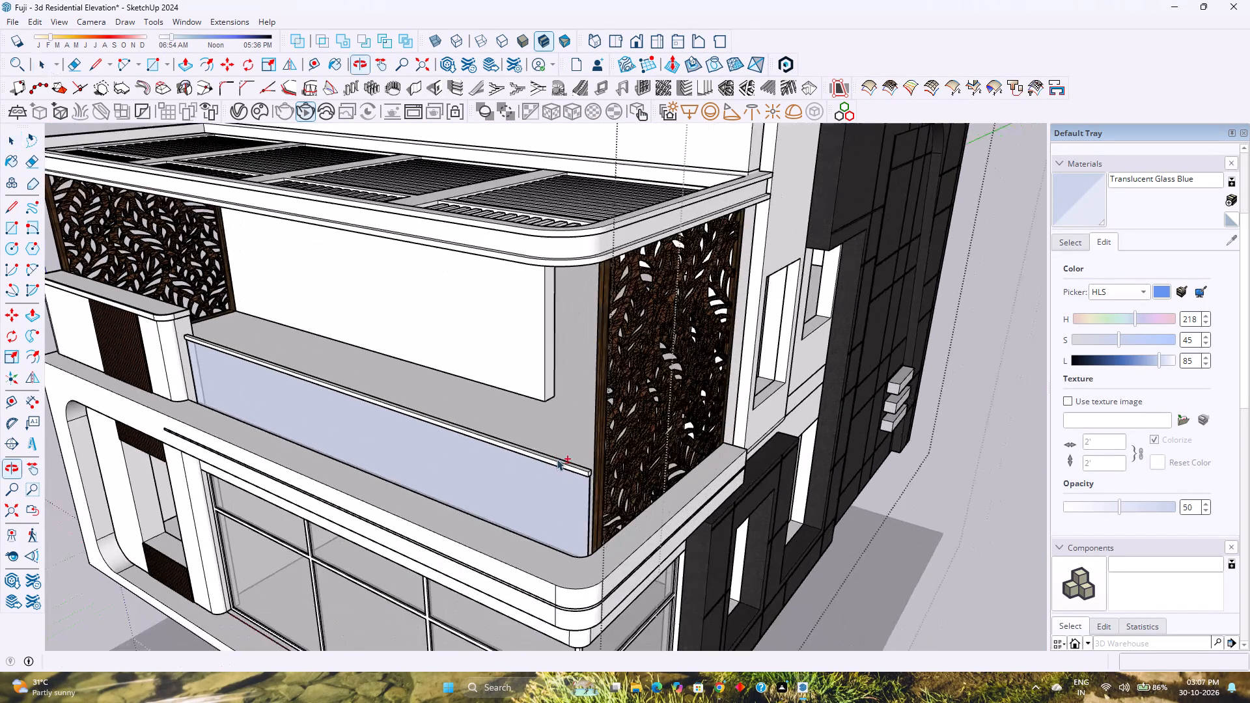
middle_click_drag(557, 459, 557, 461, "shift")
middle_click_drag(557, 463, 1003, 486)
scroll(581, 450, "up", 9)
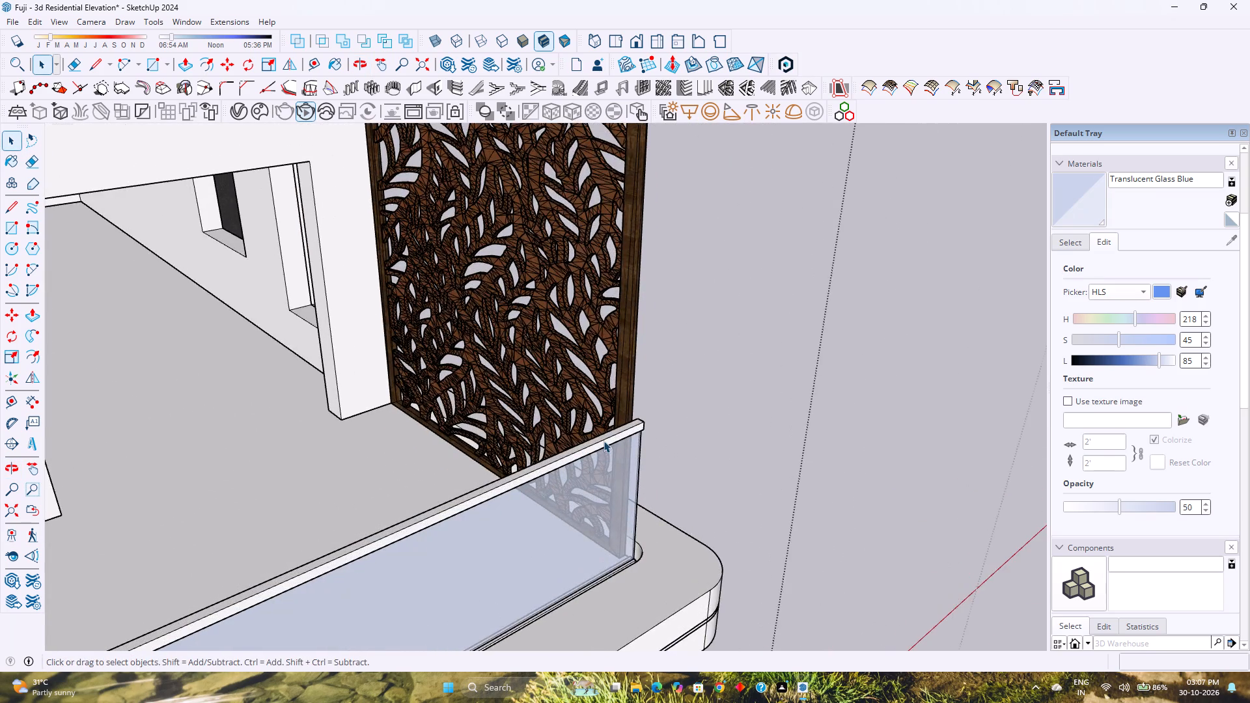
scroll(604, 441, "up", 3)
middle_click_drag(598, 439, 930, 461)
scroll(593, 559, "up", 1)
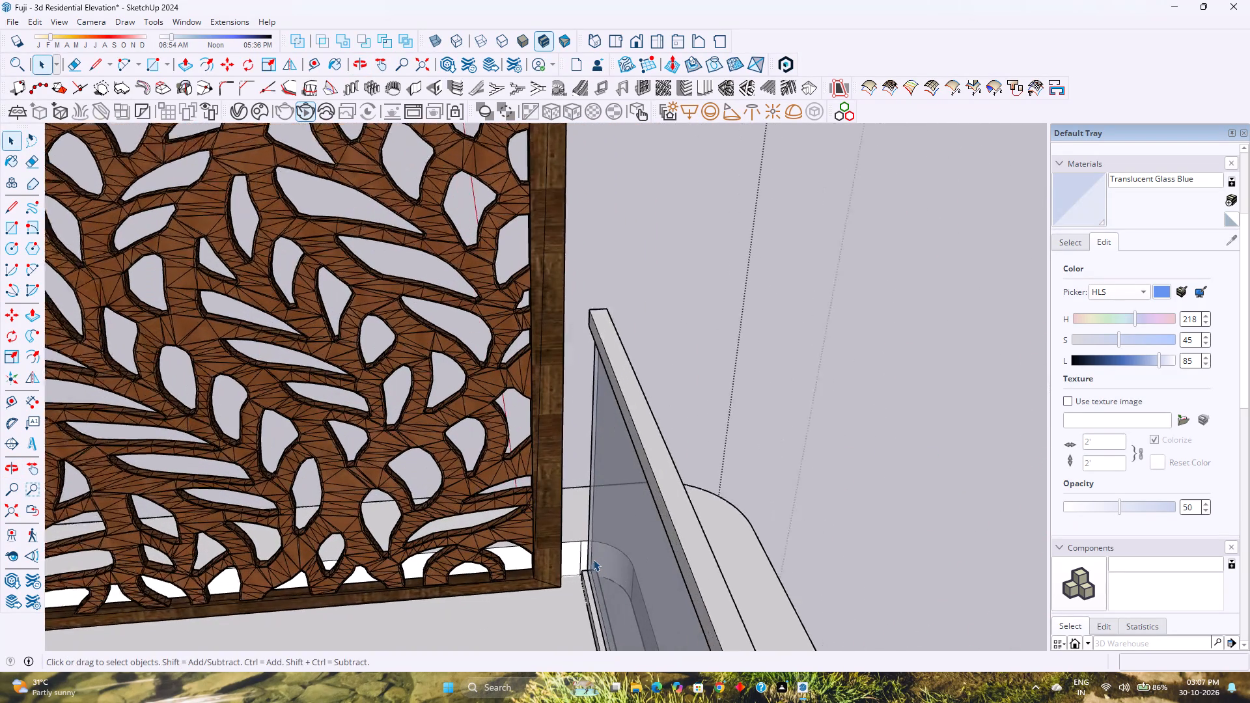
scroll(593, 559, "up", 5)
middle_click_drag(593, 555, 600, 508, "shift")
middle_click_drag(575, 521, 689, 490)
middle_click(689, 490)
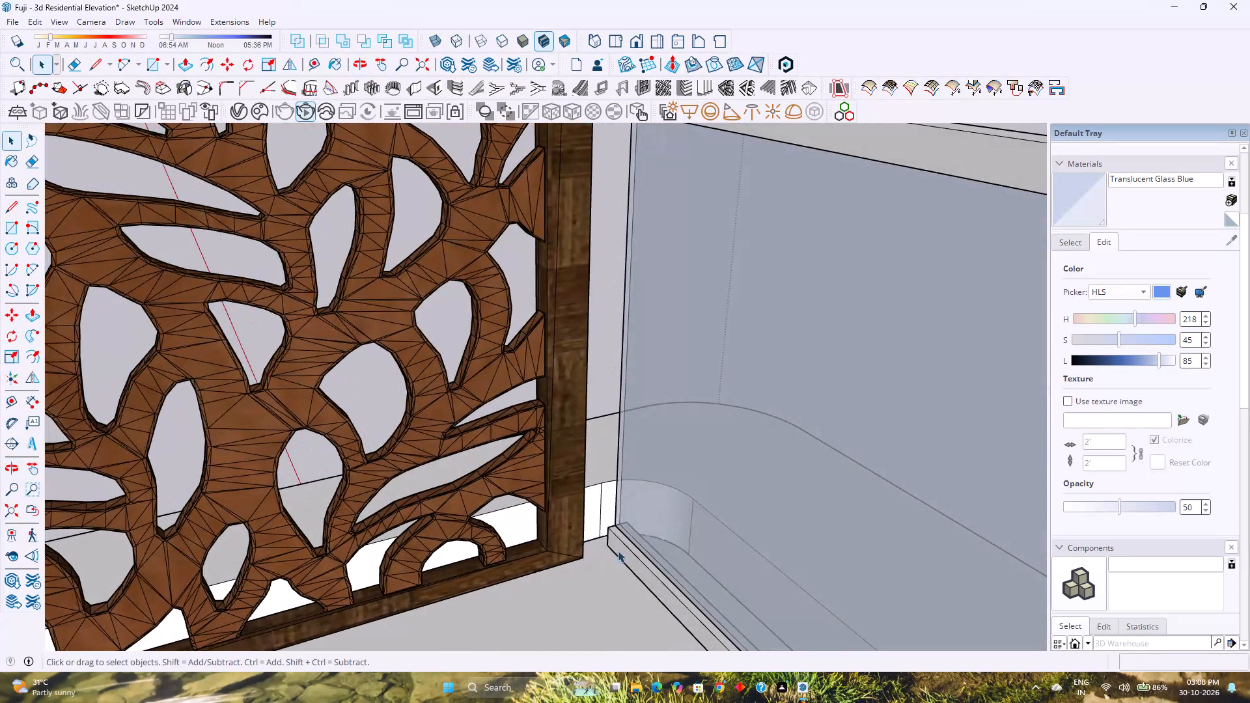
double_click(621, 547)
left_click(609, 541)
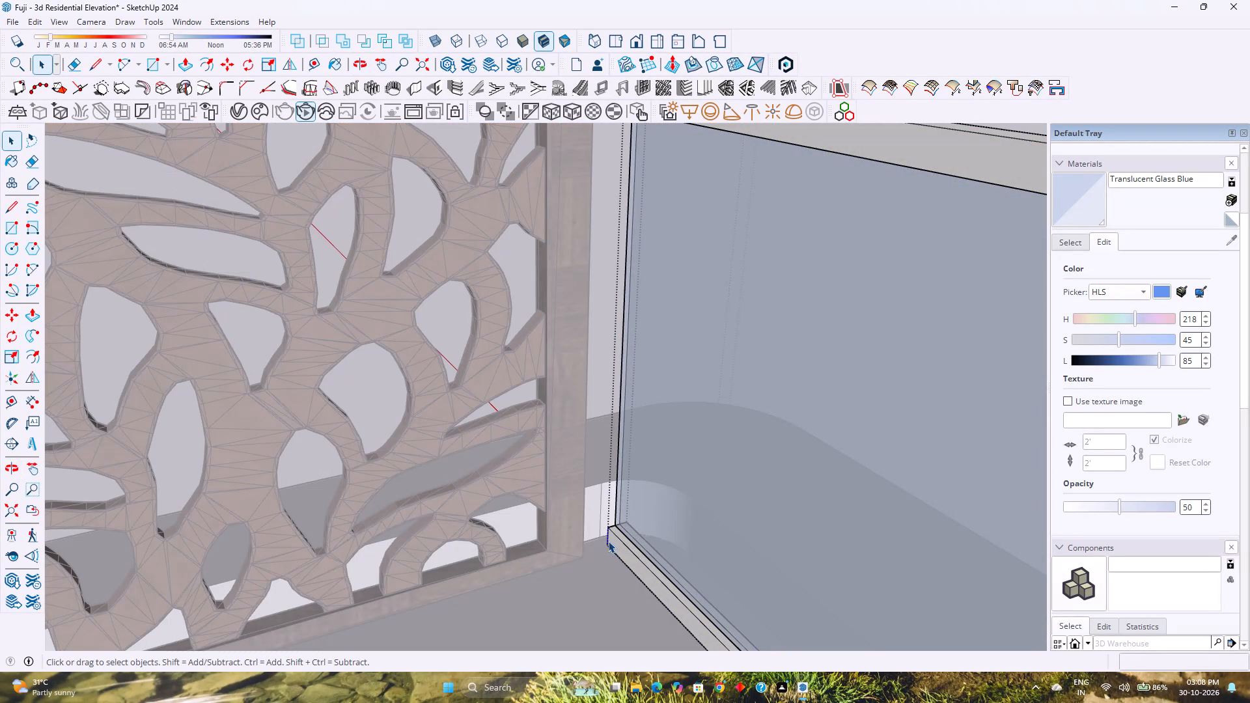
key("m")
left_click(607, 527)
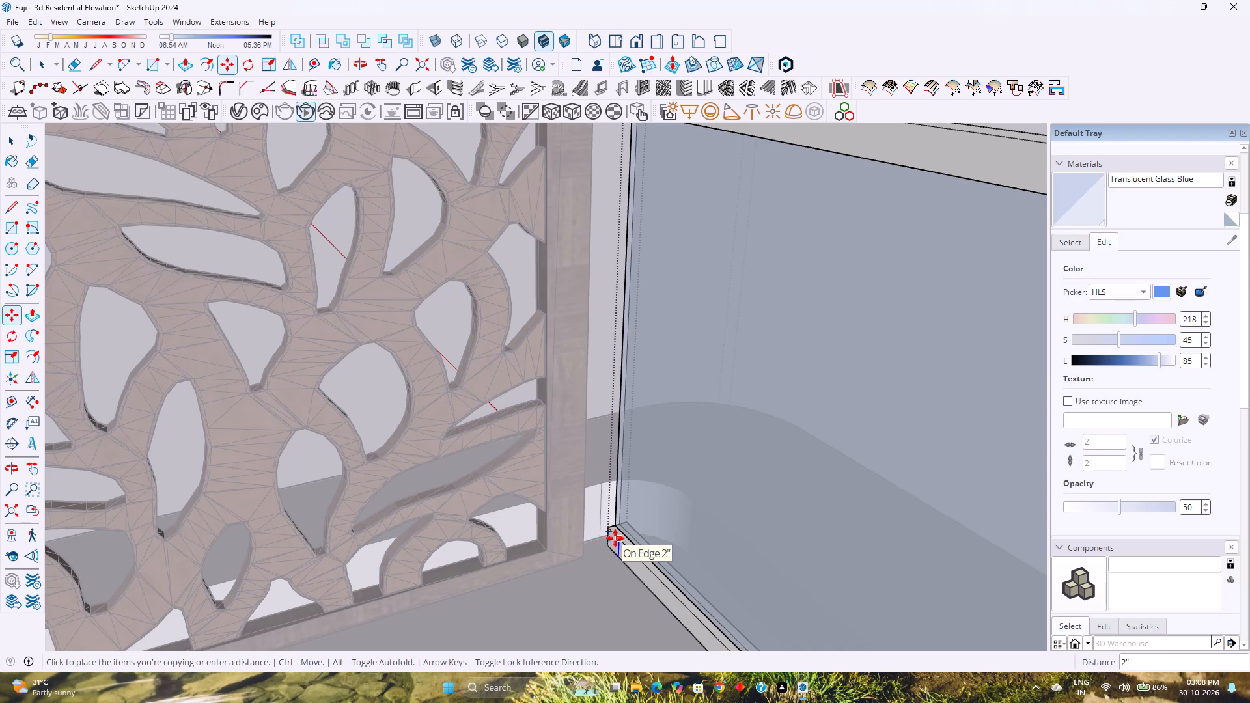
left_click(615, 538)
Copy the upper rail's vertical end edge 2" along its inner face at the side screen.
middle_click_drag(606, 499, 599, 629, "shift")
middle_click(599, 629, "shift")
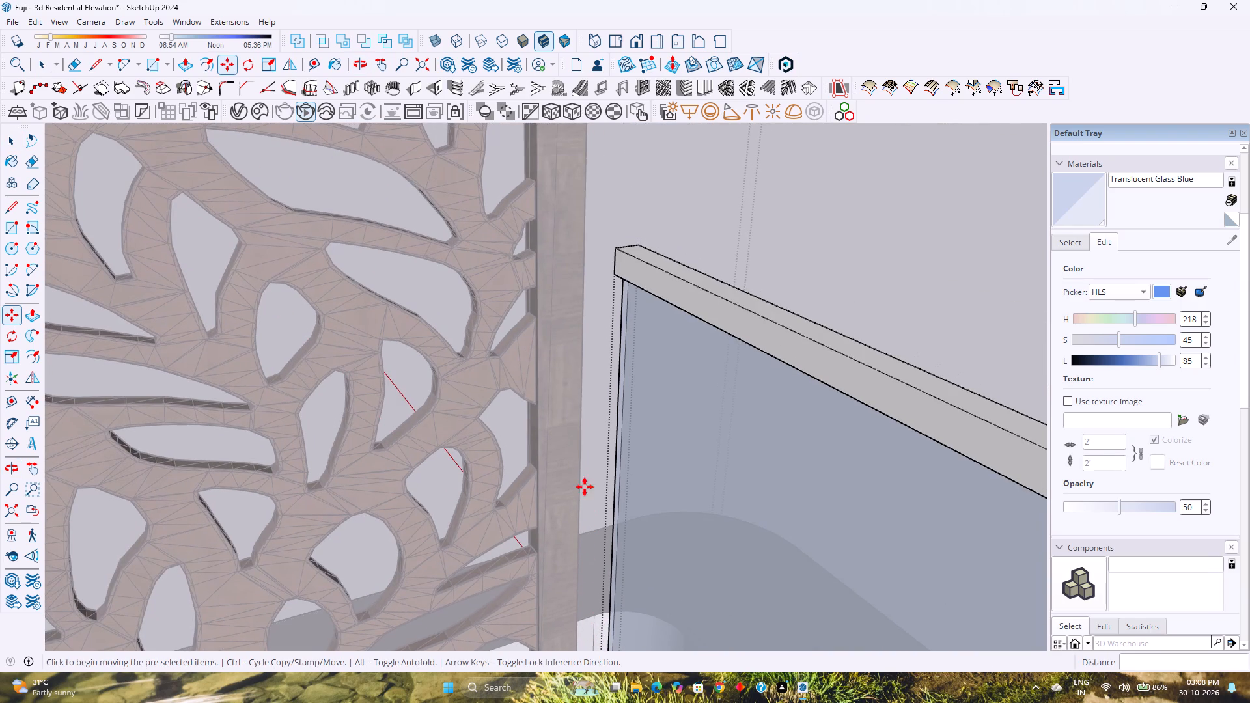
key("Escape")
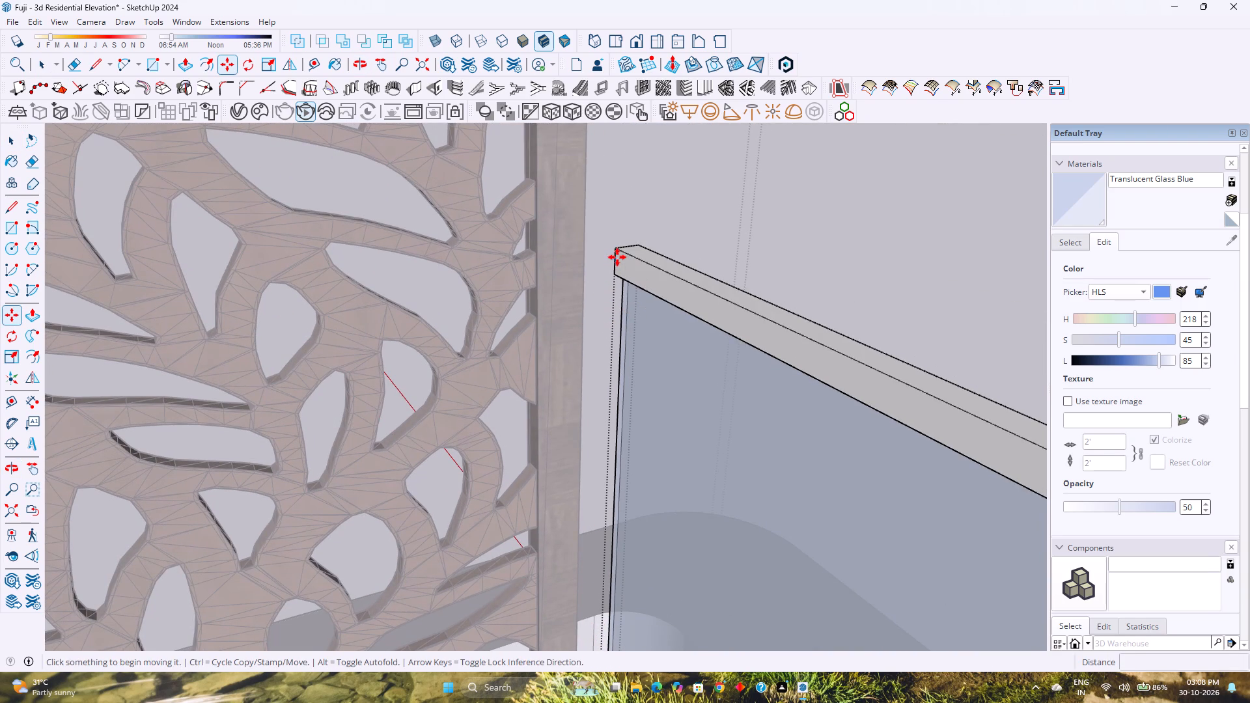
left_click(615, 260)
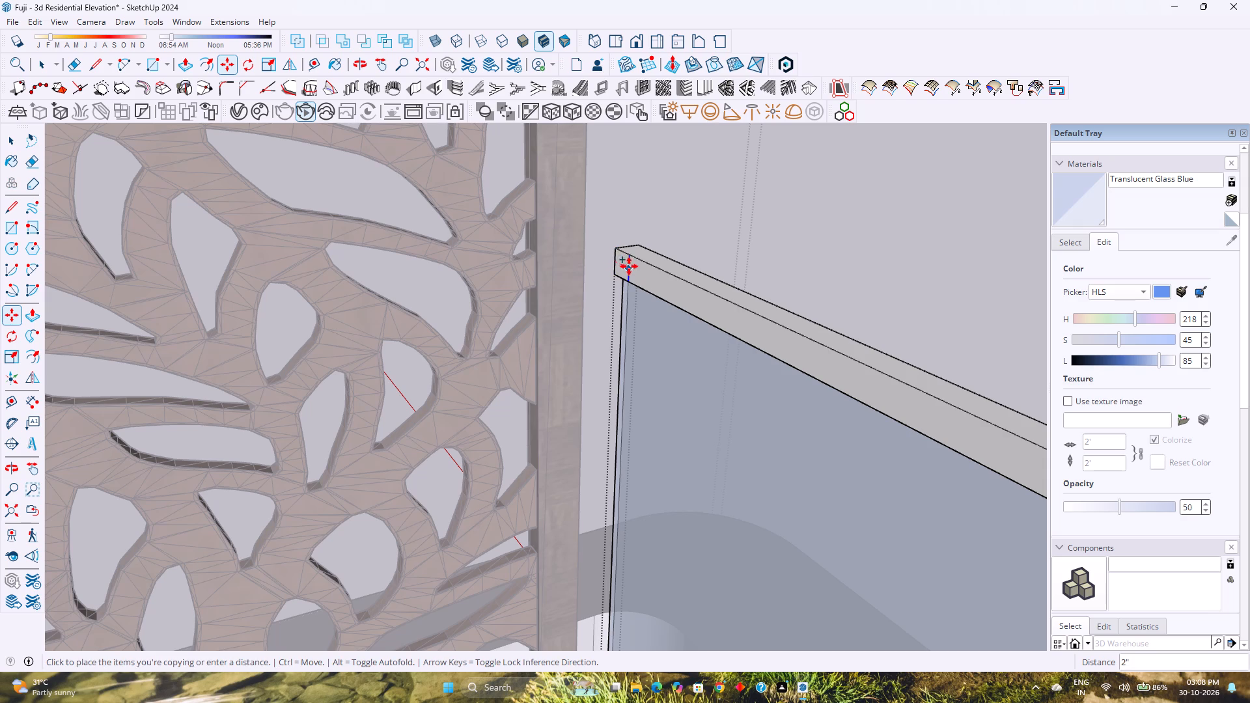
left_click(635, 269)
Extrude the marked-off end face of the upper rail 3" toward the perforated screen's frame.
key("p")
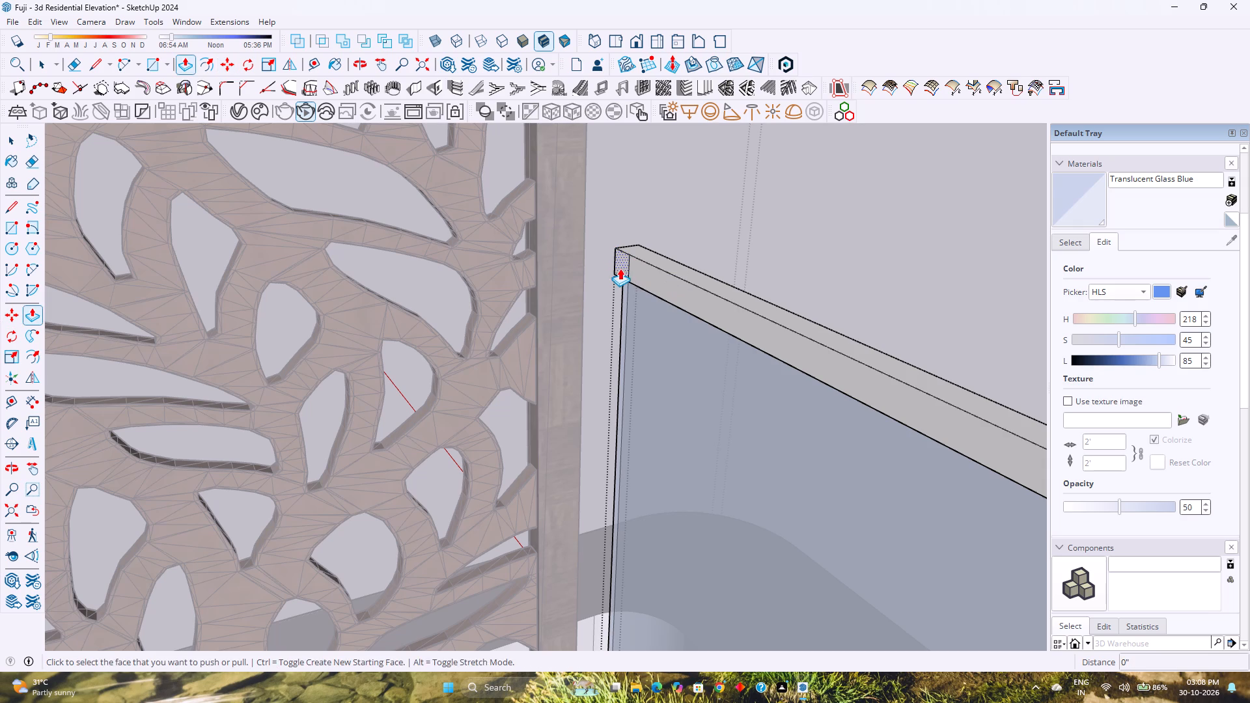
left_click(620, 264)
left_click(581, 291)
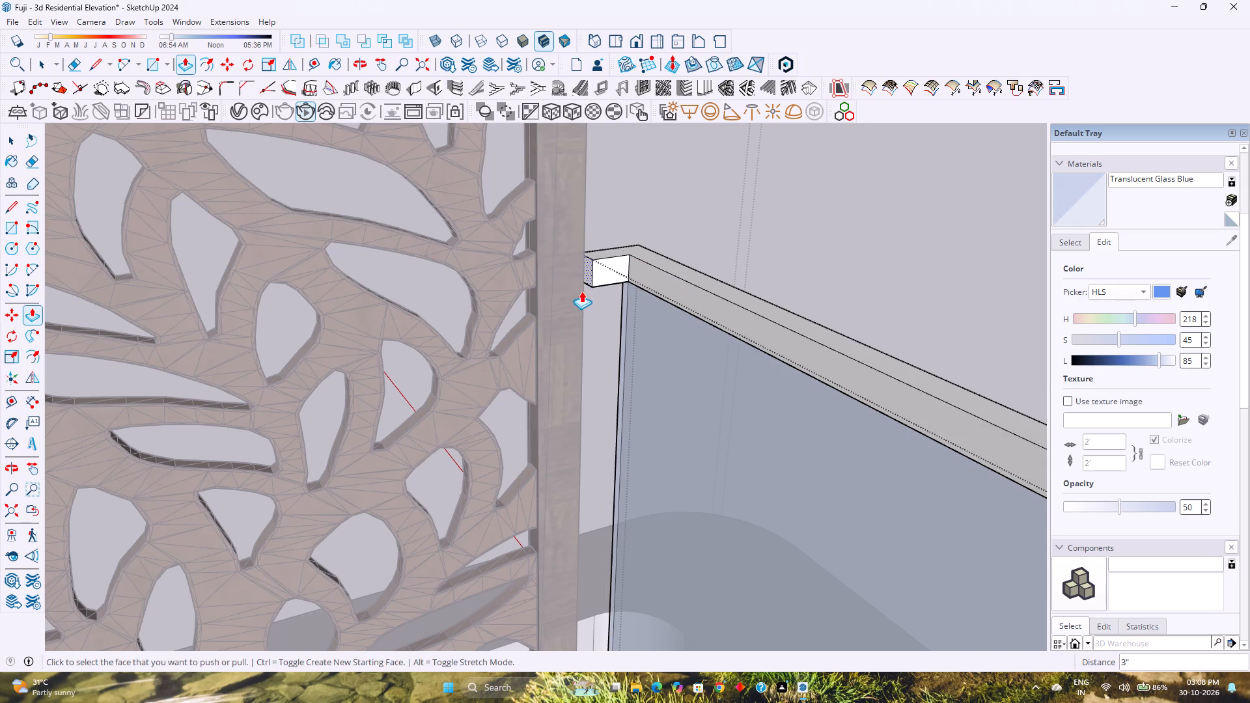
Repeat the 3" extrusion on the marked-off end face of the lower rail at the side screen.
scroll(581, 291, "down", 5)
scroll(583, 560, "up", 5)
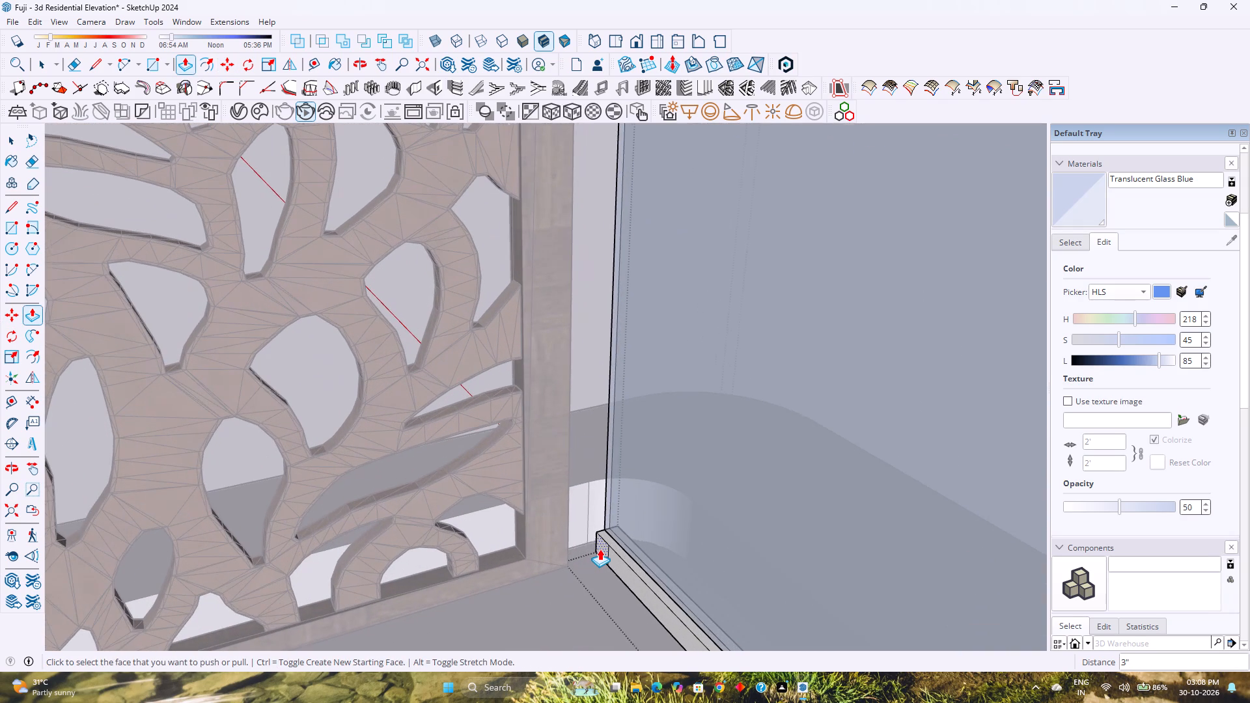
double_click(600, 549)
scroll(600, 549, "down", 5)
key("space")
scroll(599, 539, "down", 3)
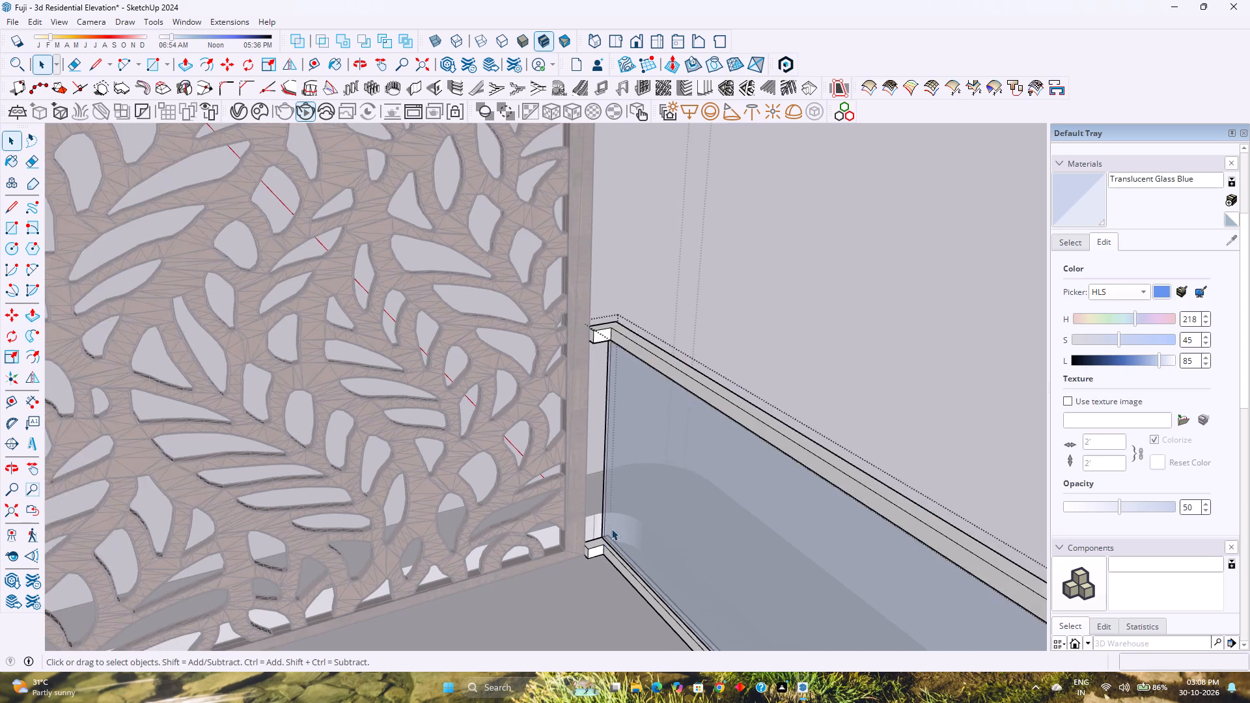
Inspect the railing's end at the perforated side screen from outside and within the whole elevation.
middle_click_drag(611, 529, 329, 477)
middle_click(326, 477)
scroll(324, 476, "down", 4)
middle_click_drag(477, 484, 116, 422)
scroll(415, 457, "down", 3)
middle_click_drag(452, 462, 331, 437)
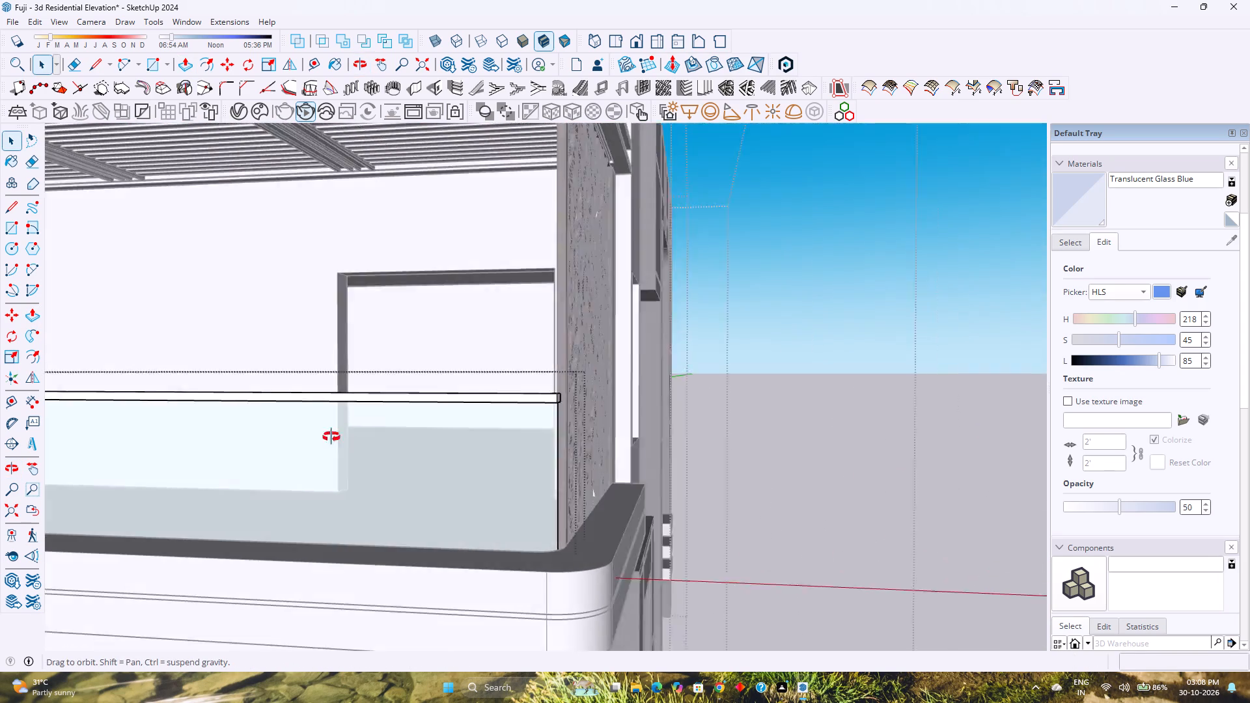
middle_click_drag(331, 437, 251, 443)
middle_click(251, 443)
key("Escape")
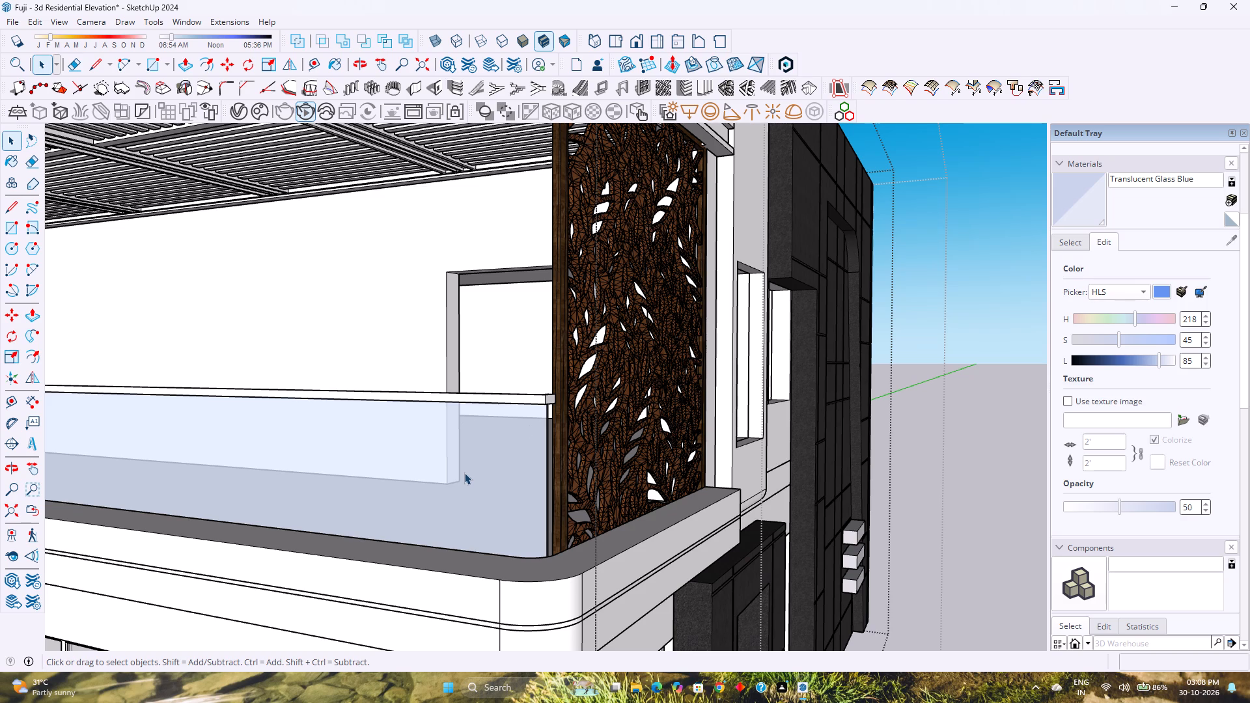
middle_click_drag(512, 413, 751, 555)
middle_click(752, 555)
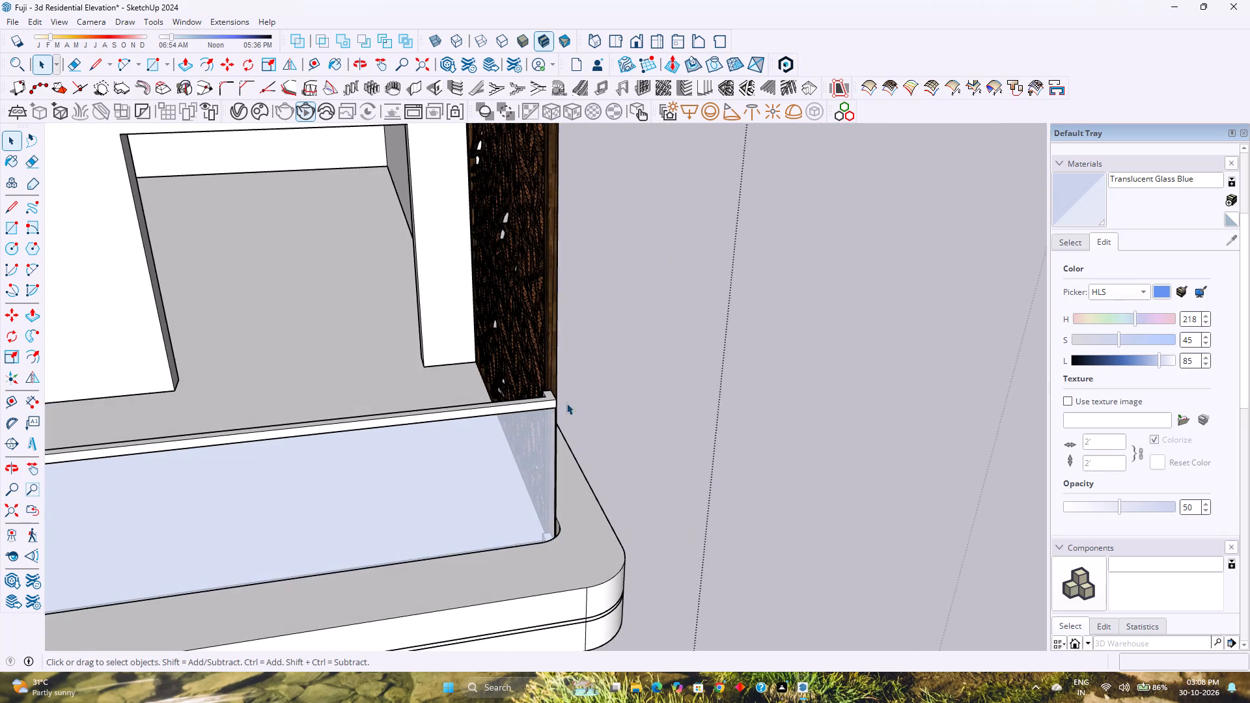
scroll(561, 395, "up", 11)
middle_click(561, 428)
middle_click(565, 424)
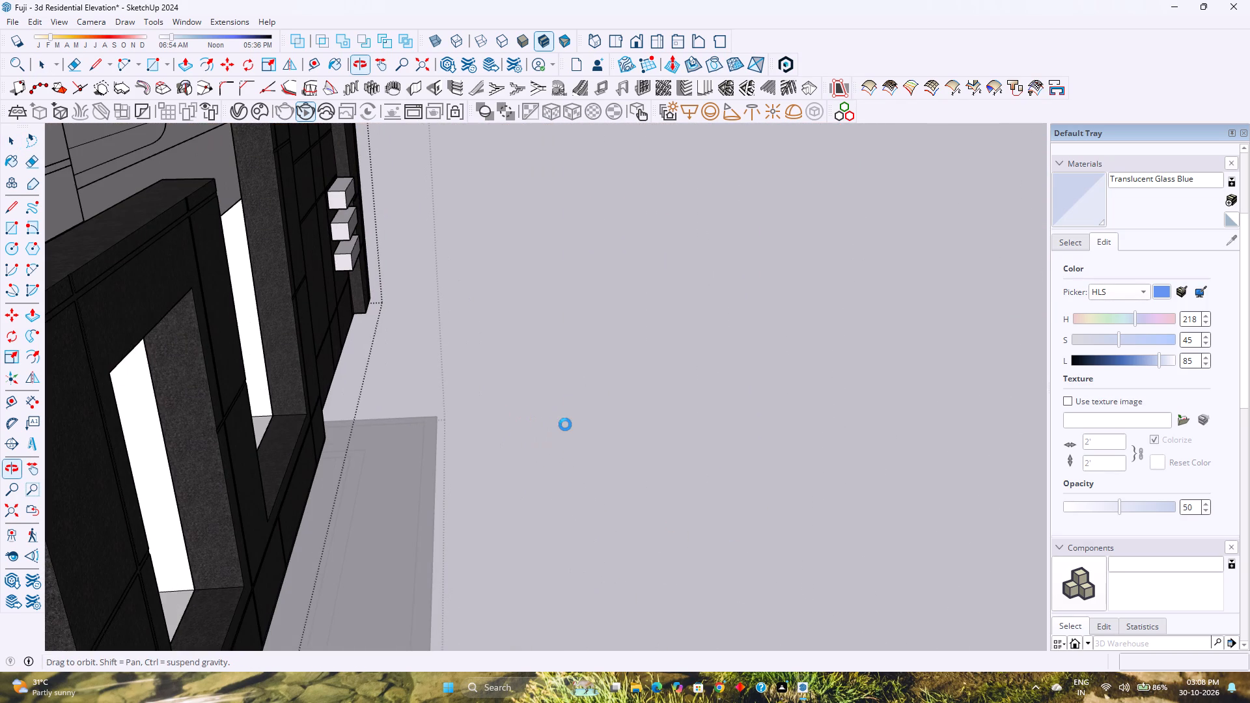
scroll(565, 424, "down", 6)
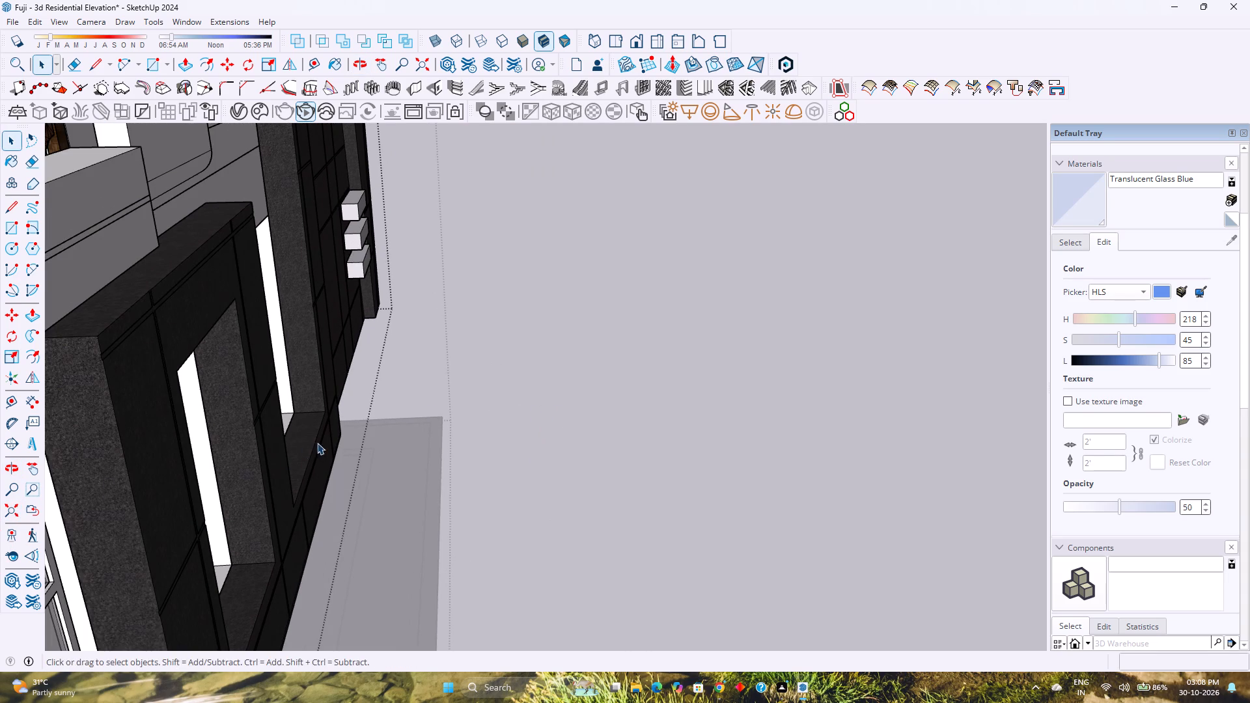
middle_click_drag(318, 442, 652, 482, "shift")
scroll(649, 473, "down", 9)
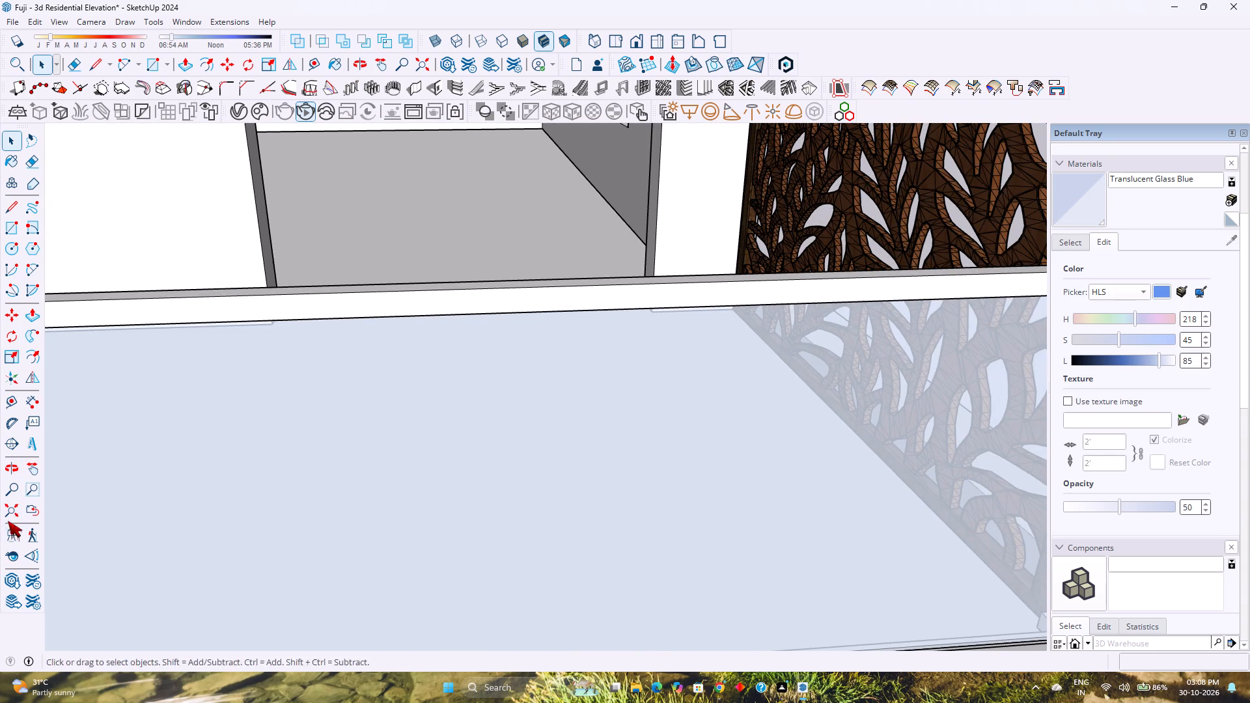
left_click(9, 510)
middle_click_drag(458, 497, 49, 447)
middle_click(48, 447)
scroll(370, 333, "up", 2)
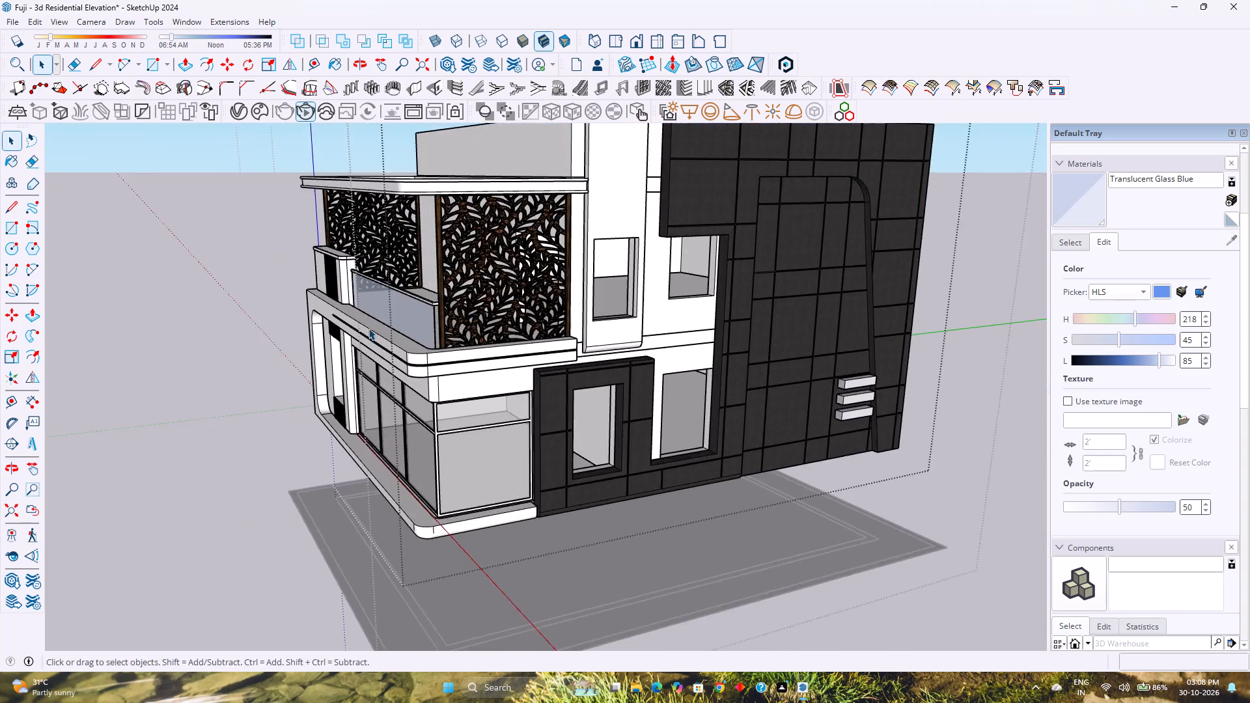
scroll(368, 328, "up", 4)
scroll(426, 312, "up", 1, "shift")
middle_click_drag(426, 311, 414, 375, "shift")
middle_click(414, 375, "shift")
Undo the rail end extensions and edge copies made on the terrace glass railing.
key("ctrl+z")
key("ctrl+z")
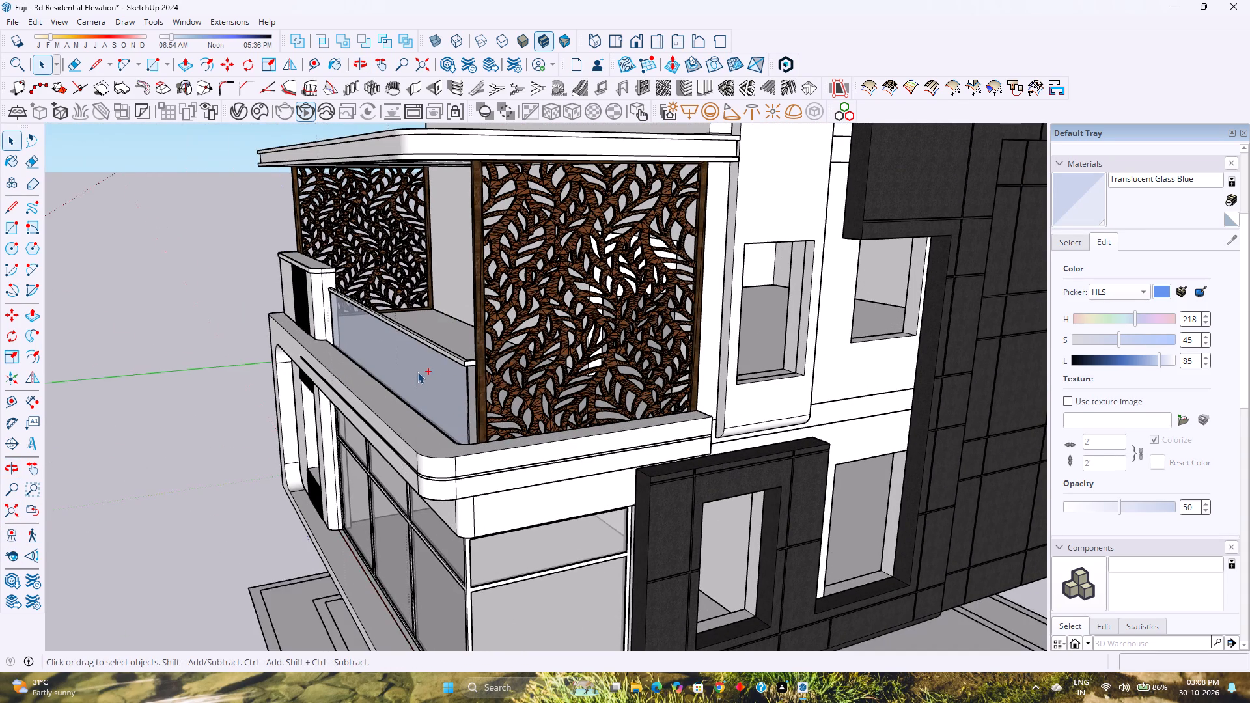
key("ctrl+z")
key("ctrl+z")
key("ctrl+z")
key("ctrl+z")
key("ctrl+z")
key("ctrl+z")
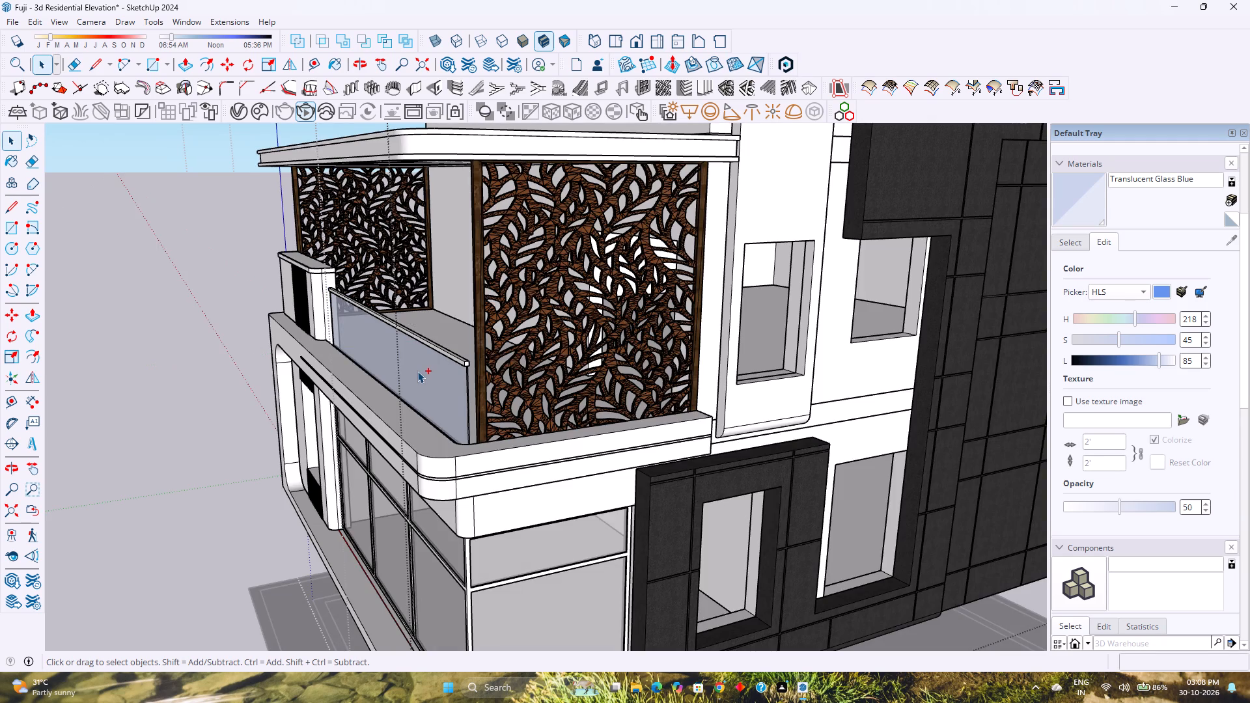
key("ctrl+z")
key("ctrl+z")
key("ctrl+z")
key("ctrl+z")
key("ctrl+z")
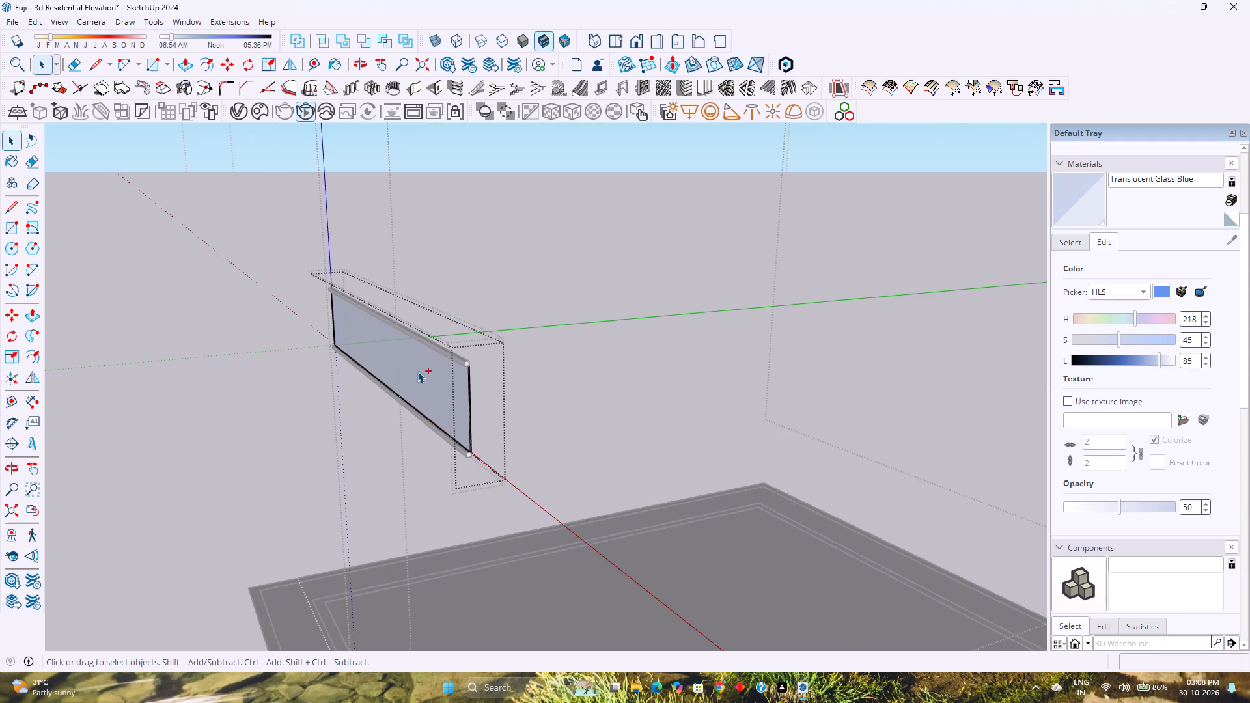
Undo the colour adjustments made to the railing's Translucent Glass Blue material.
key("ctrl+z")
key("ctrl+z")
key("ctrl+z")
key("ctrl+z")
key("ctrl+z")
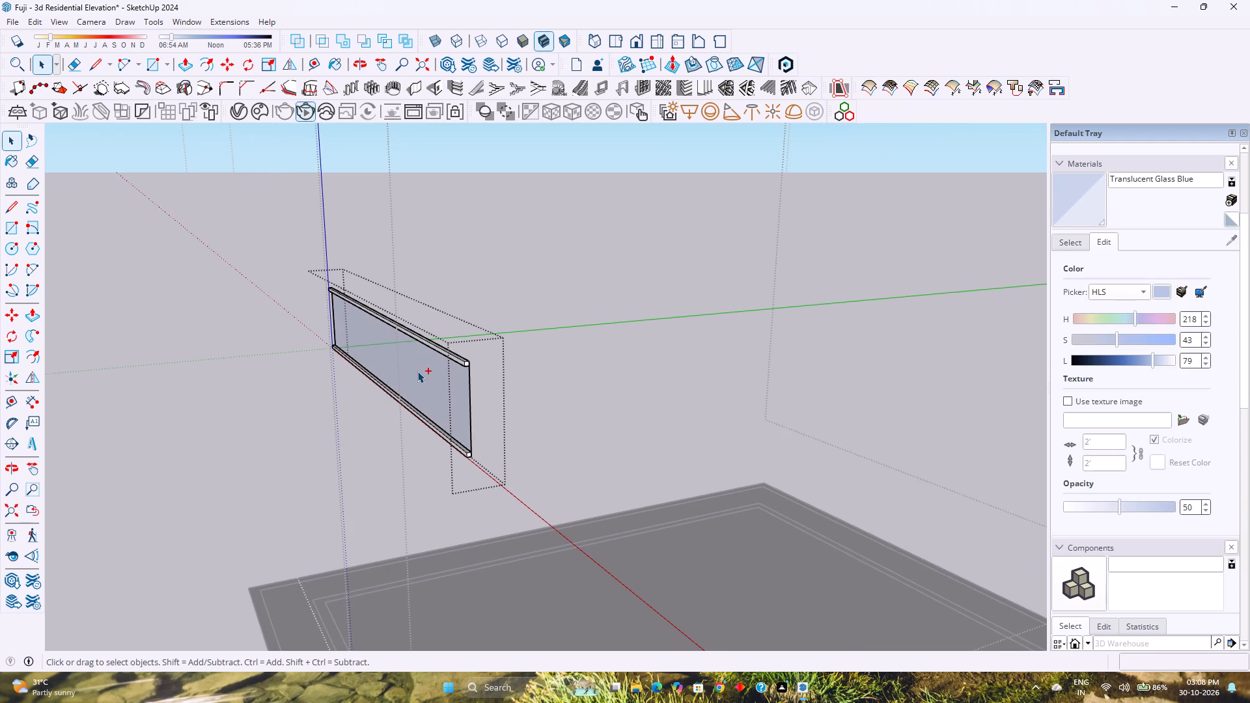
key("ctrl+z")
key("ctrl+z")
key("ctrl+z")
key("ctrl+z")
key("ctrl+z")
key("ctrl+z")
key("ctrl+z")
key("ctrl+z")
key("ctrl+z")
key("ctrl+z")
key("ctrl+z")
key("ctrl+z")
key("ctrl+z")
key("ctrl+z")
key("ctrl+z")
key("ctrl+z")
key("ctrl+z")
key("space")
key("ctrl+z")
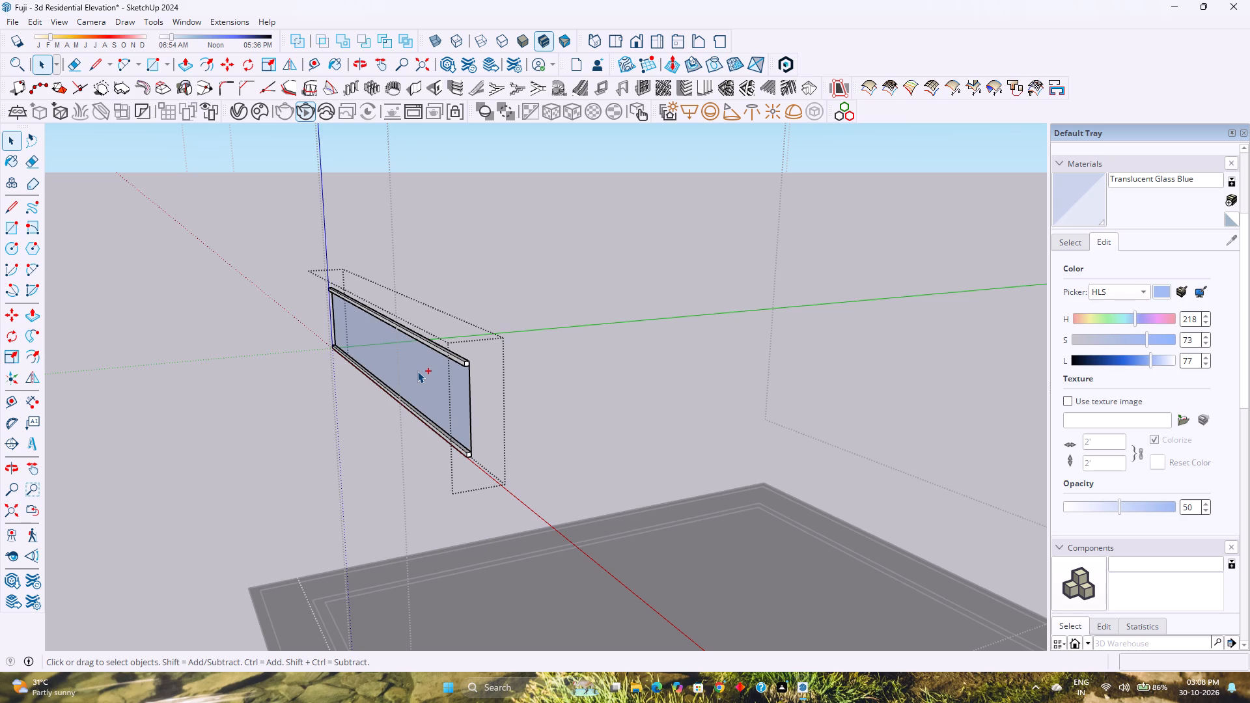
key("ctrl+z")
left_click(417, 371)
key("ctrl+z")
key("ctrl+z")
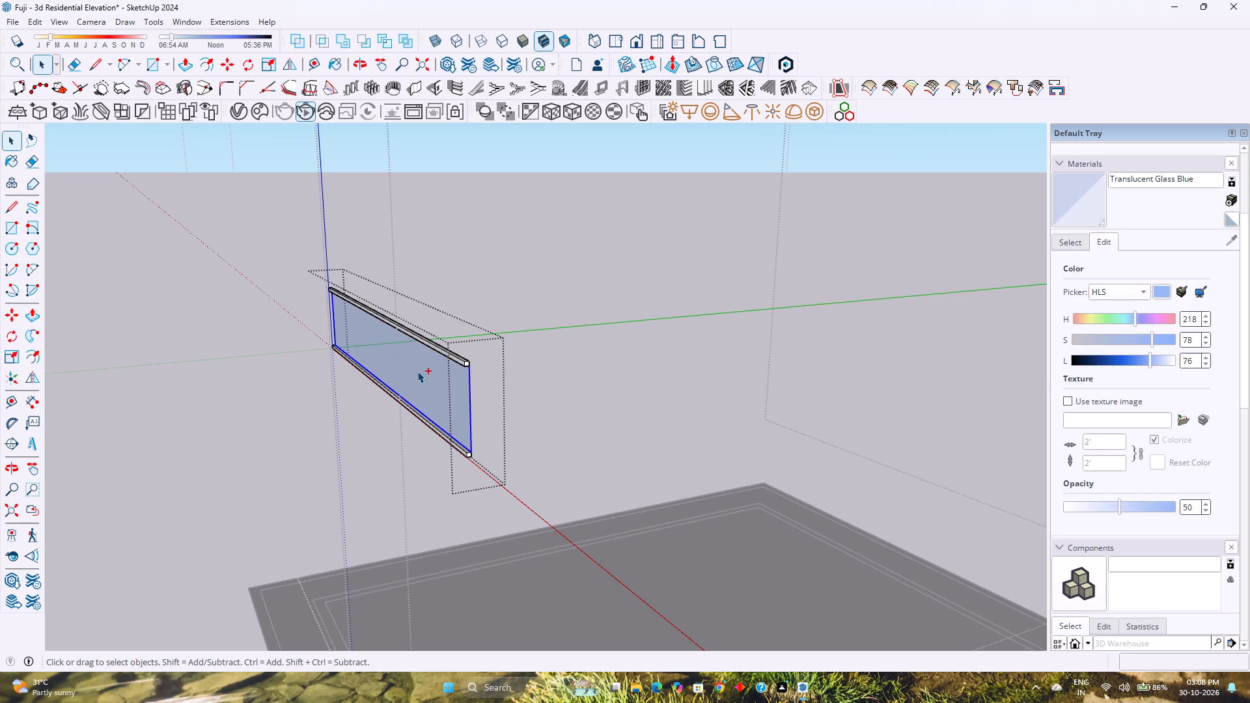
left_click(417, 371)
key("ctrl+z")
key("ctrl+z")
key("ctrl+z")
Undo the glass painting and rail modelling until the terrace railing is a plain solid panel.
key("ctrl+z")
key("ctrl+z")
key("ctrl+z")
key("ctrl+z")
key("ctrl+z")
key("ctrl+z")
key("ctrl+z")
key("ctrl+z")
key("ctrl+z")
key("ctrl+z")
key("ctrl+z")
key("ctrl+z")
key("ctrl+z")
key("ctrl+z")
key("ctrl+z")
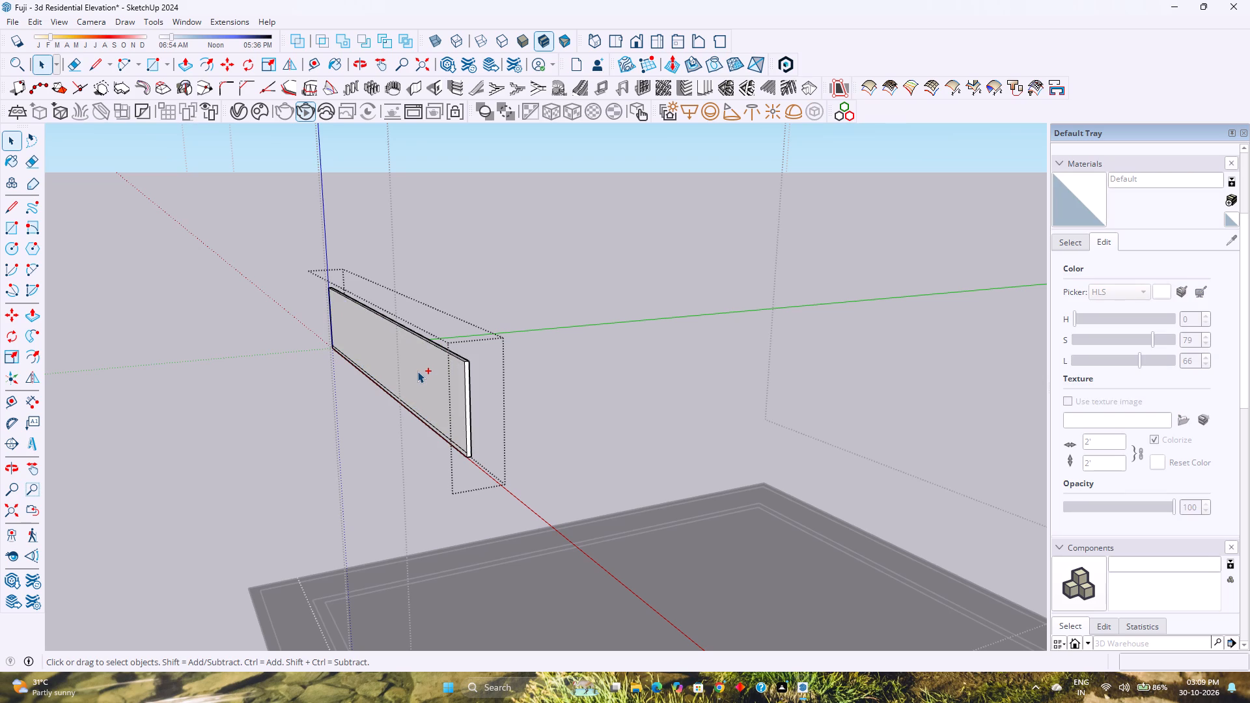
key("ctrl+z")
key("ctrl+z")
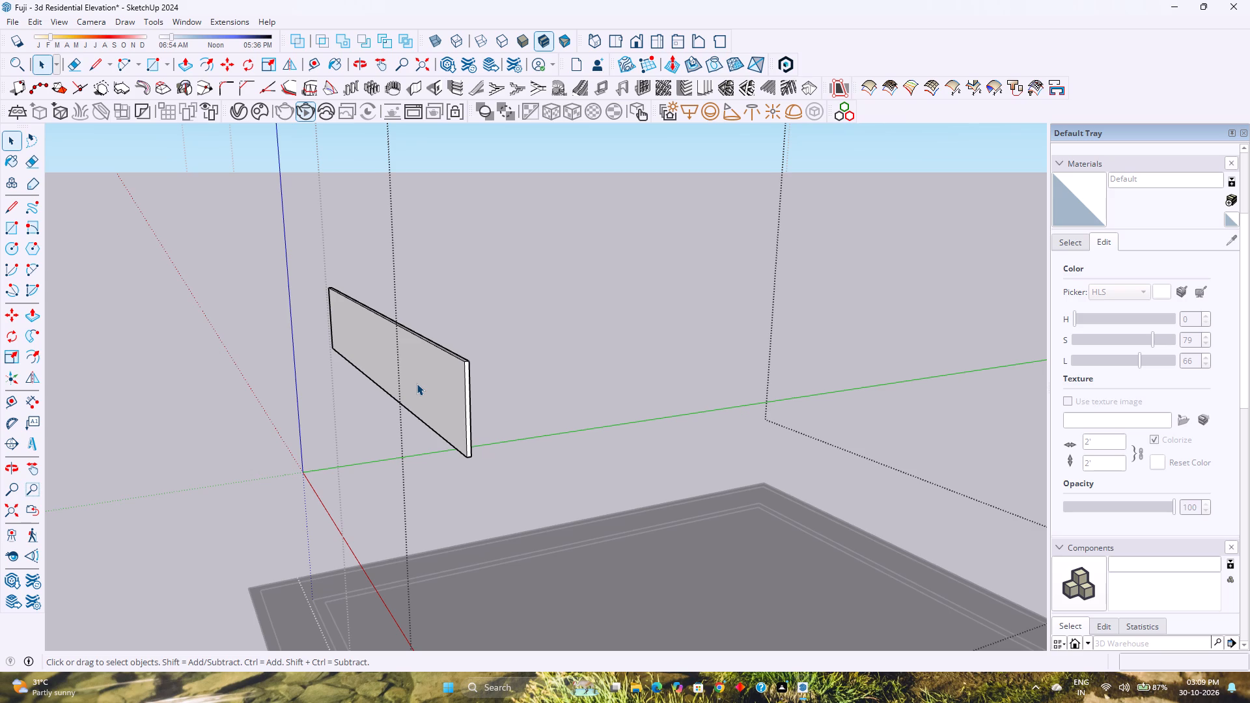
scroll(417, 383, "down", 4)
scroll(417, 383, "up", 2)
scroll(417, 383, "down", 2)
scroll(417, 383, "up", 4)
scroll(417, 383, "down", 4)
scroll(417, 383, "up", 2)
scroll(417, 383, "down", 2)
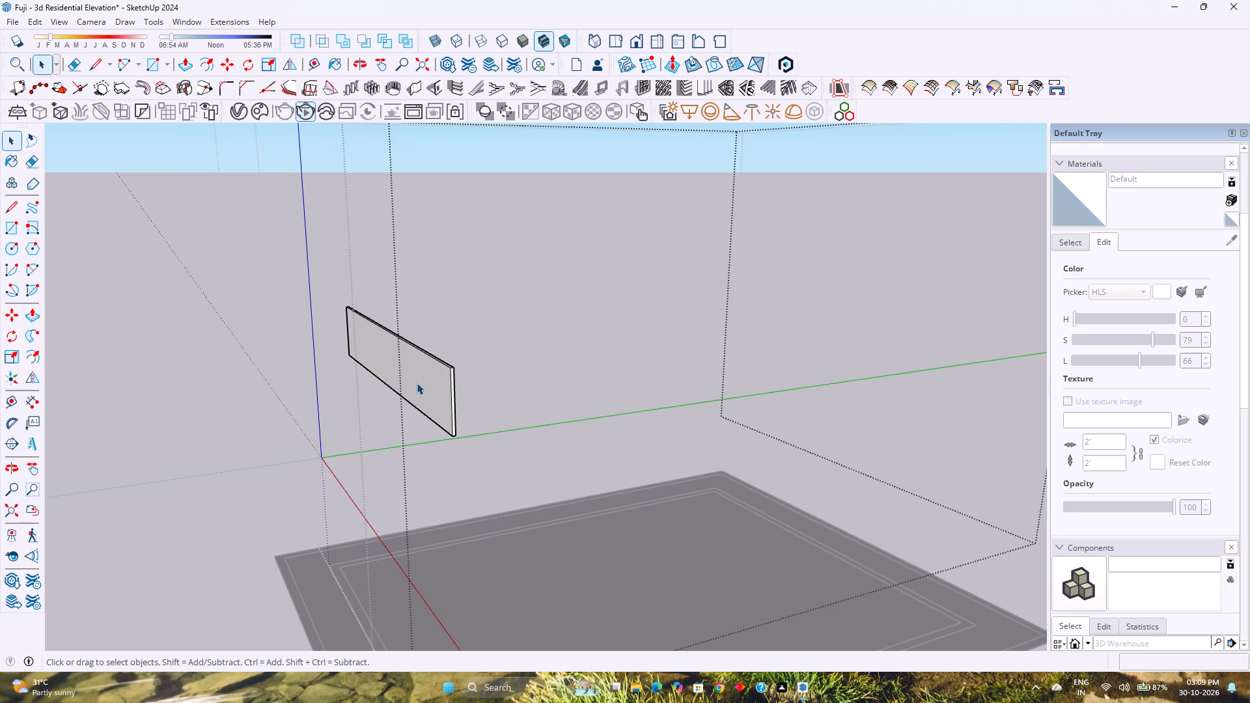
Open the plain terrace railing panel's group for editing.
scroll(438, 378, "up", 3)
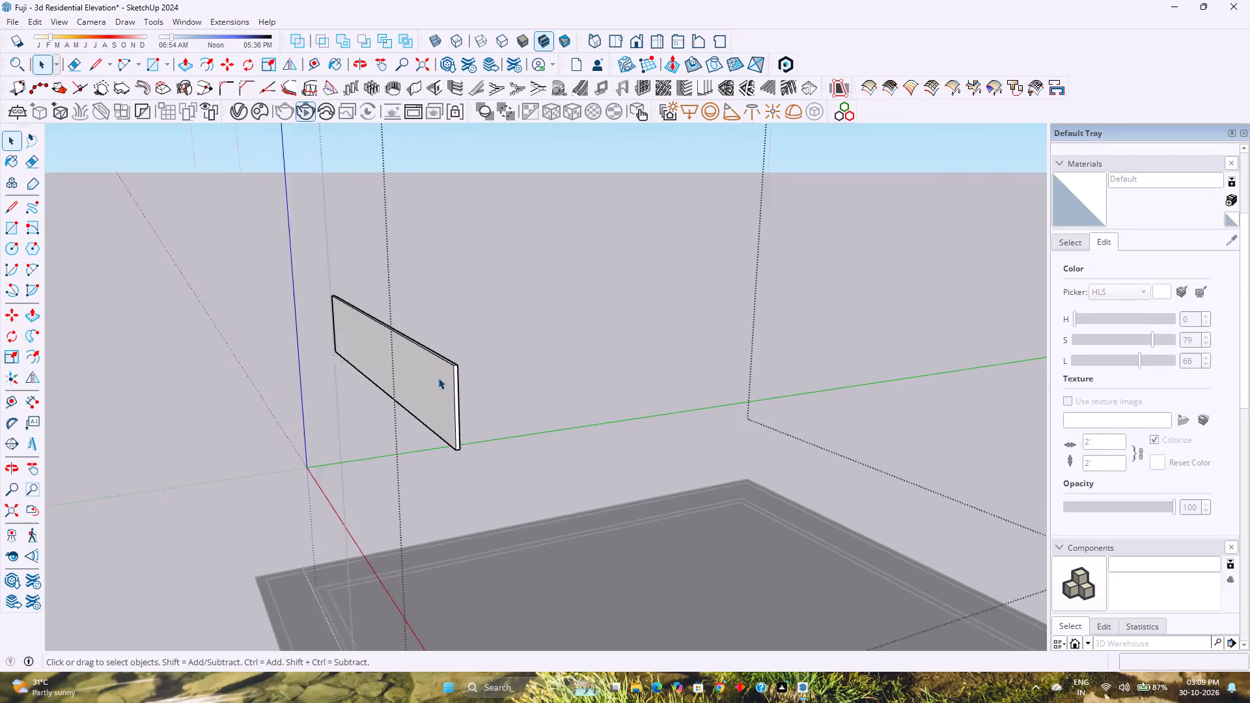
scroll(447, 374, "up", 2)
middle_click_drag(447, 374, 411, 415)
middle_click(411, 415)
scroll(436, 393, "up", 3)
middle_click_drag(436, 393, 454, 387)
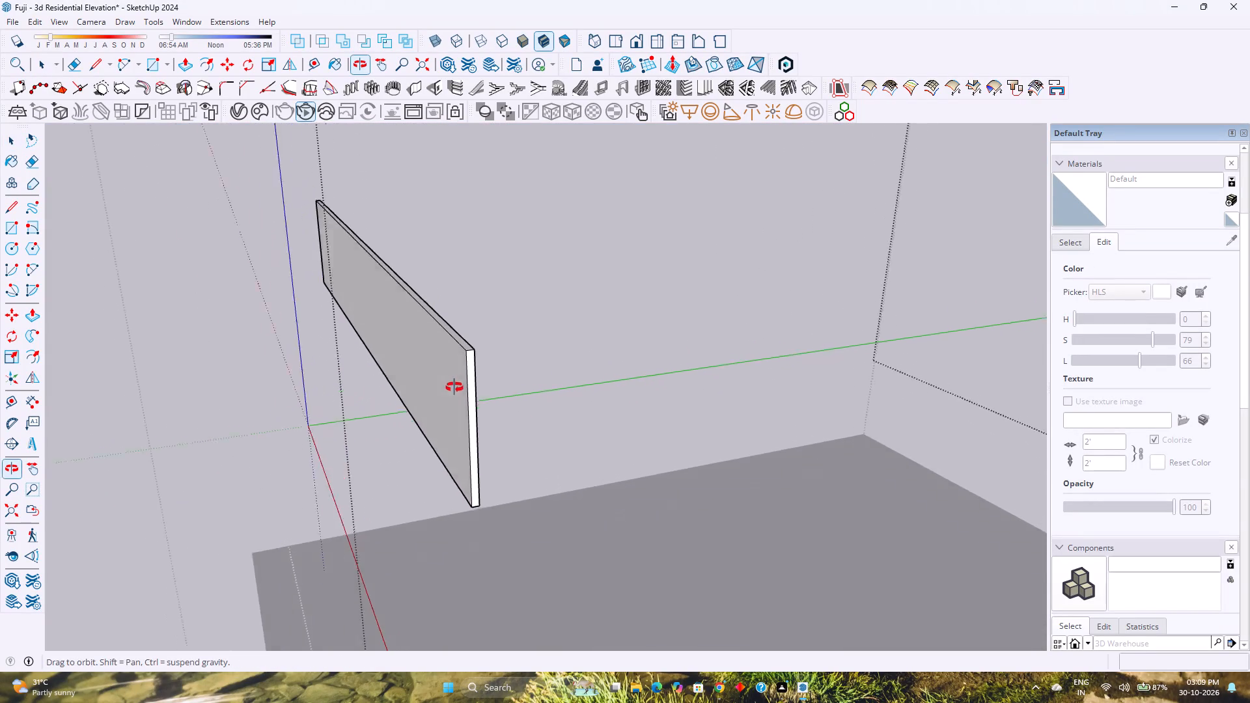
middle_click_drag(454, 387, 476, 386)
scroll(413, 376, "up", 1)
middle_click_drag(413, 376, 437, 365)
middle_click(437, 365)
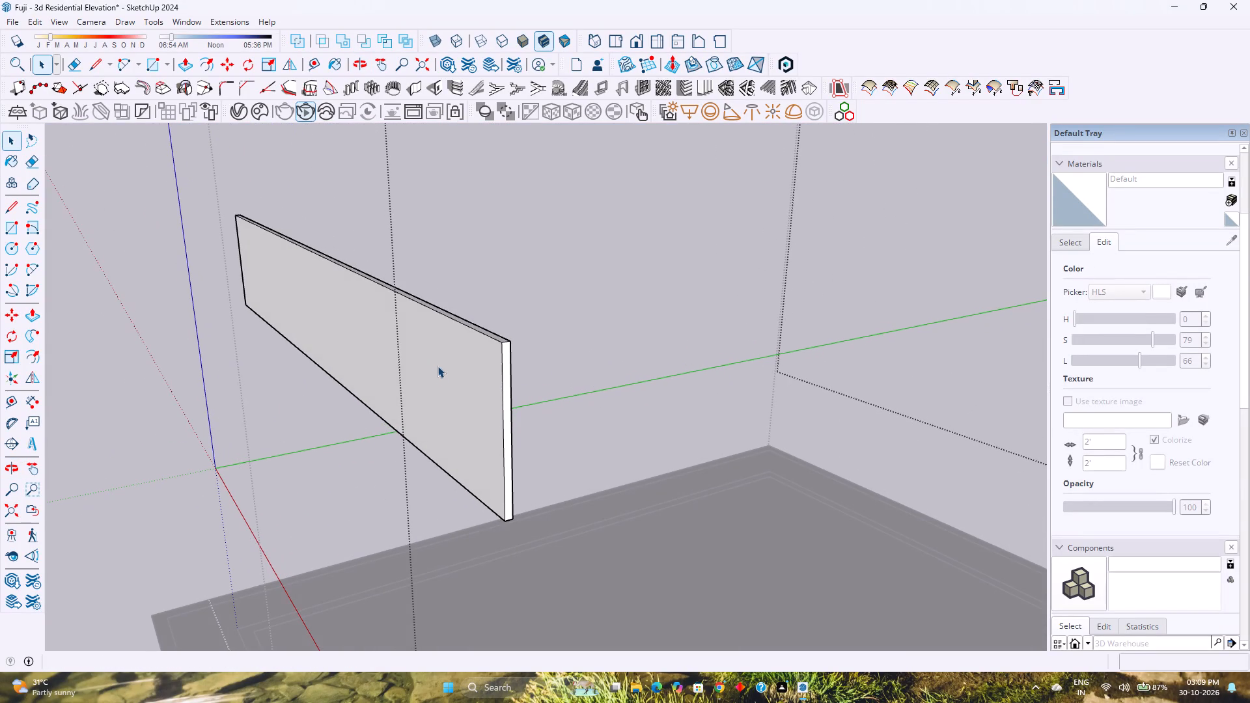
left_click(541, 380)
left_click(494, 387)
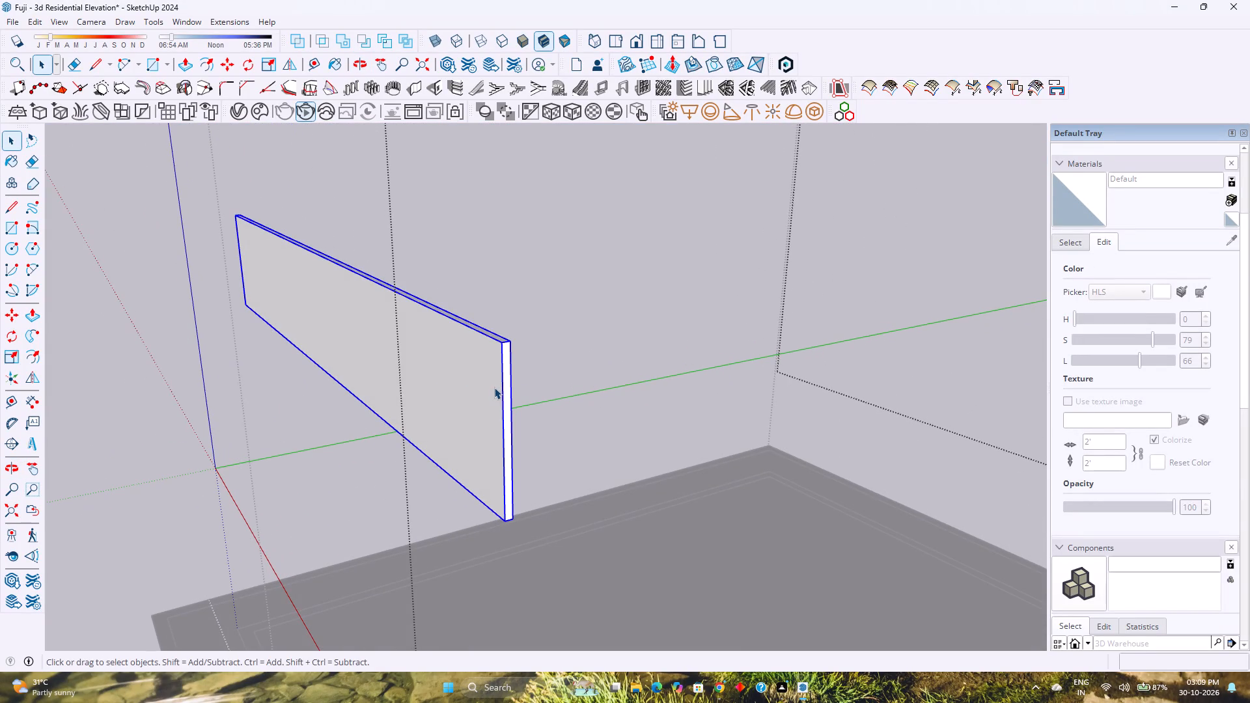
left_click(462, 386)
double_click(456, 389)
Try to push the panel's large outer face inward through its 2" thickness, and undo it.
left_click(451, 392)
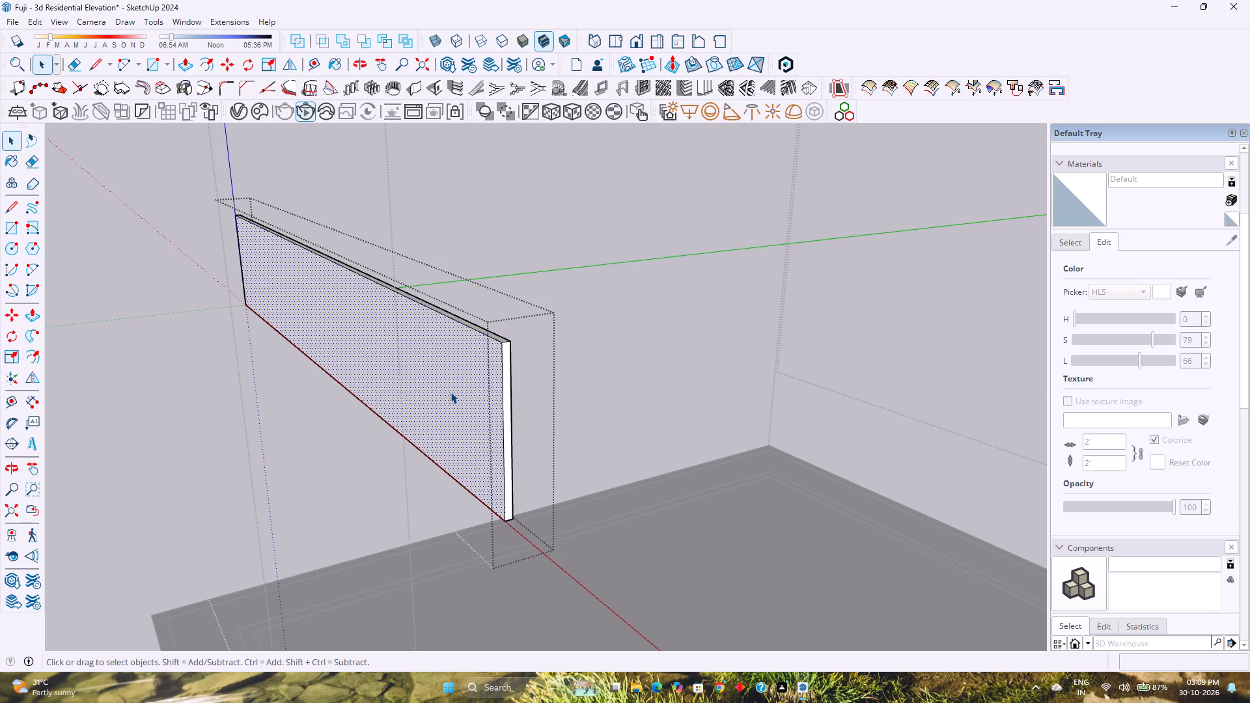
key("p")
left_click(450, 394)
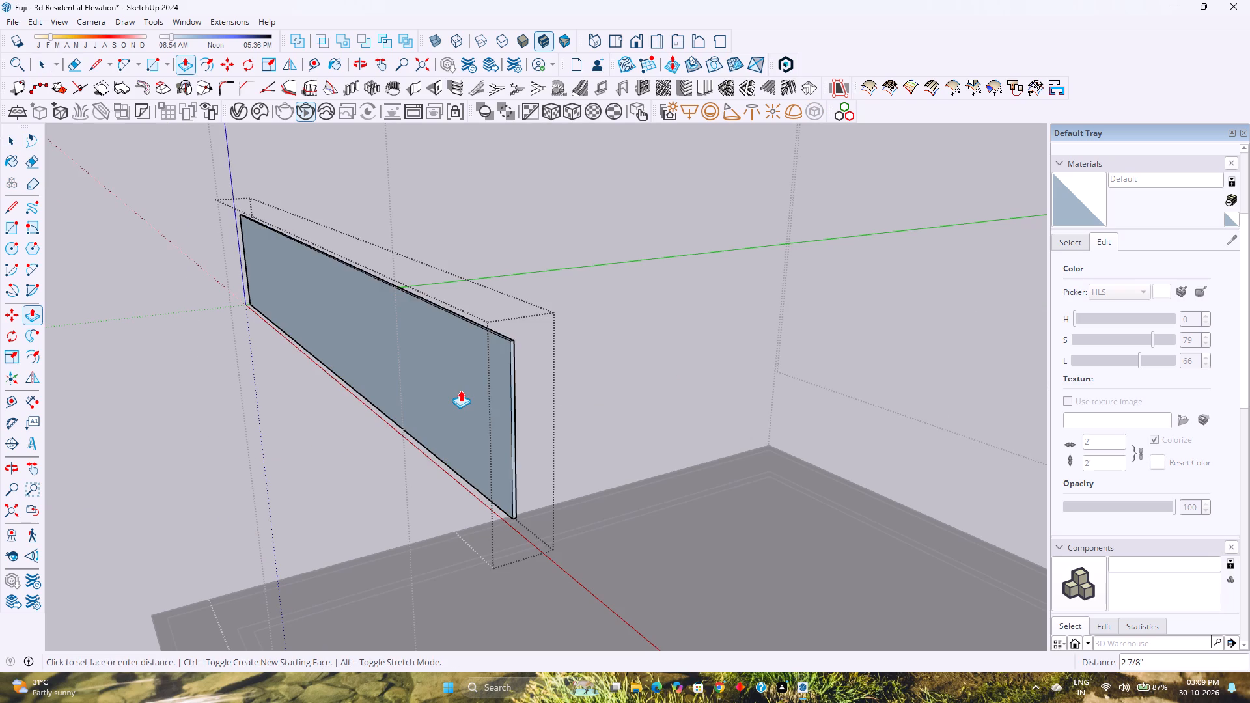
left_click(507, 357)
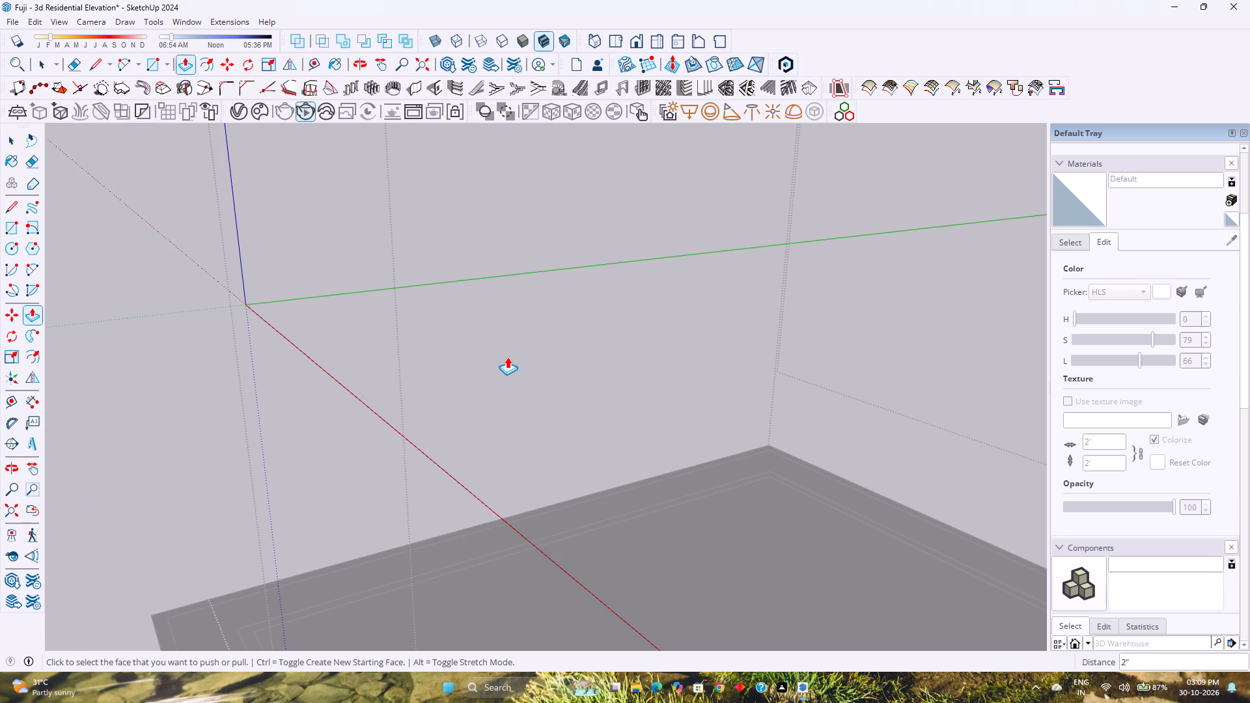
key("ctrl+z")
Copy the panel's large outer face 4' along the green axis, outward from the panel.
key("space")
left_click(467, 368)
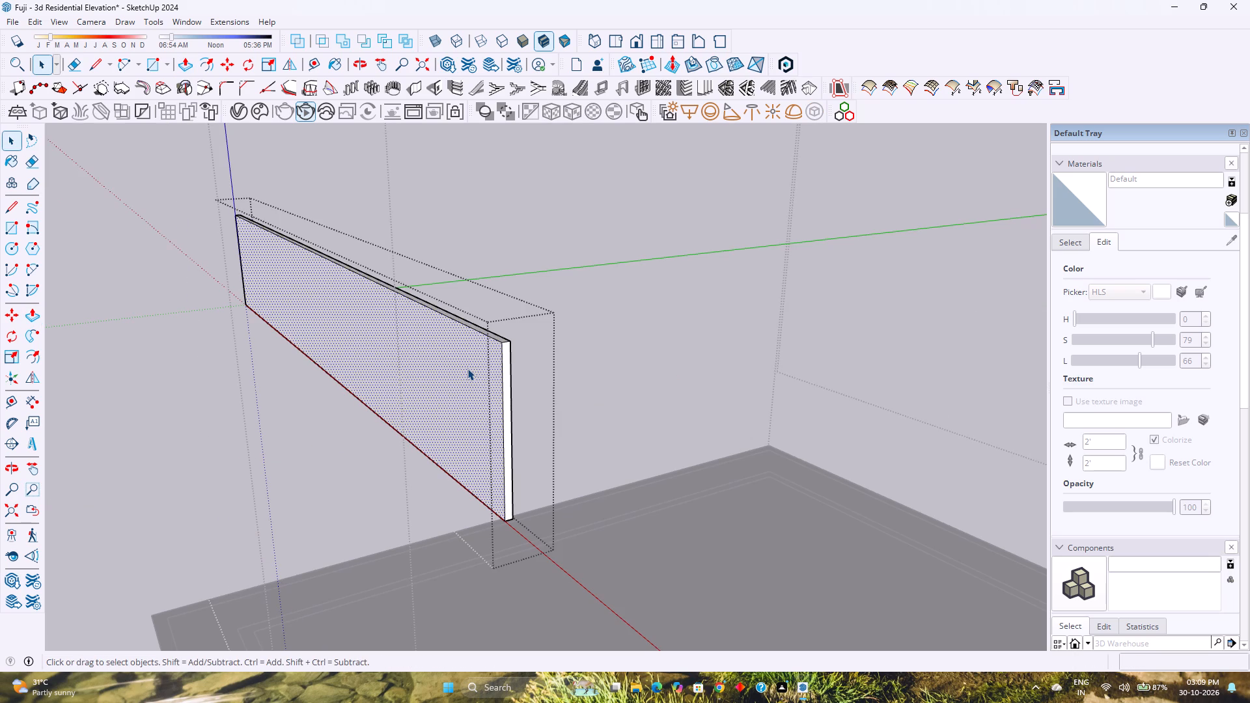
key("m")
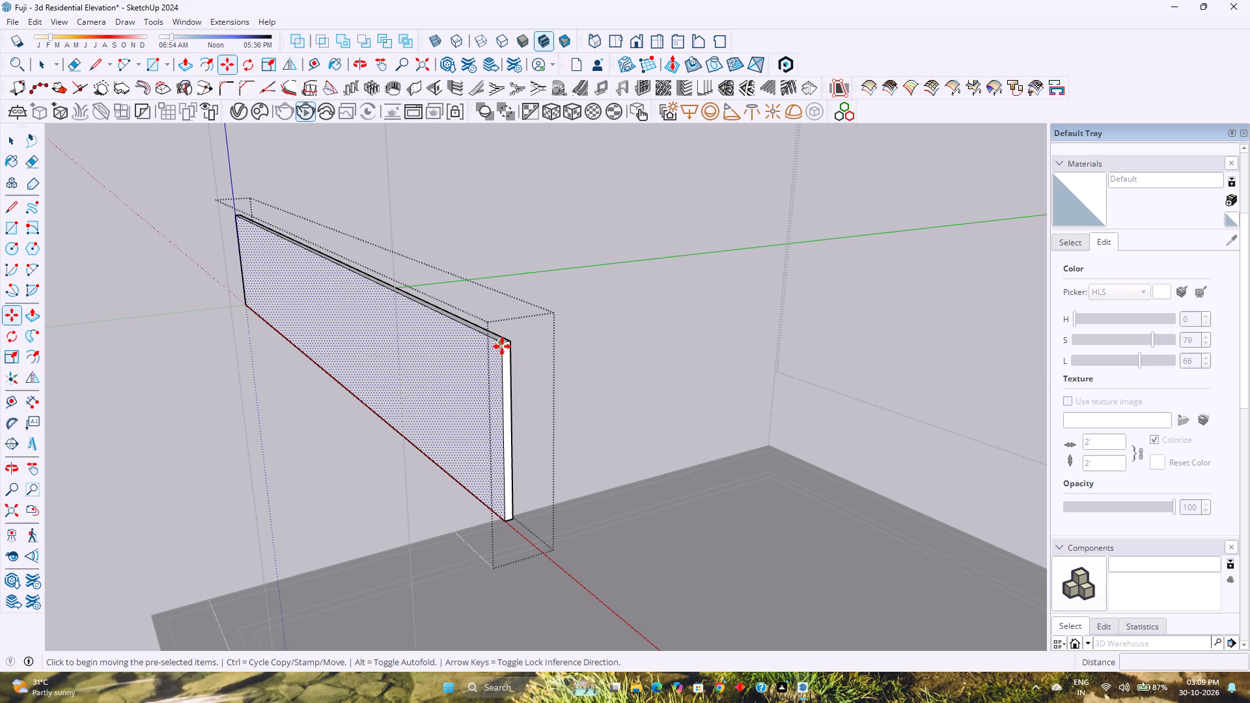
left_click(502, 346)
key("Left")
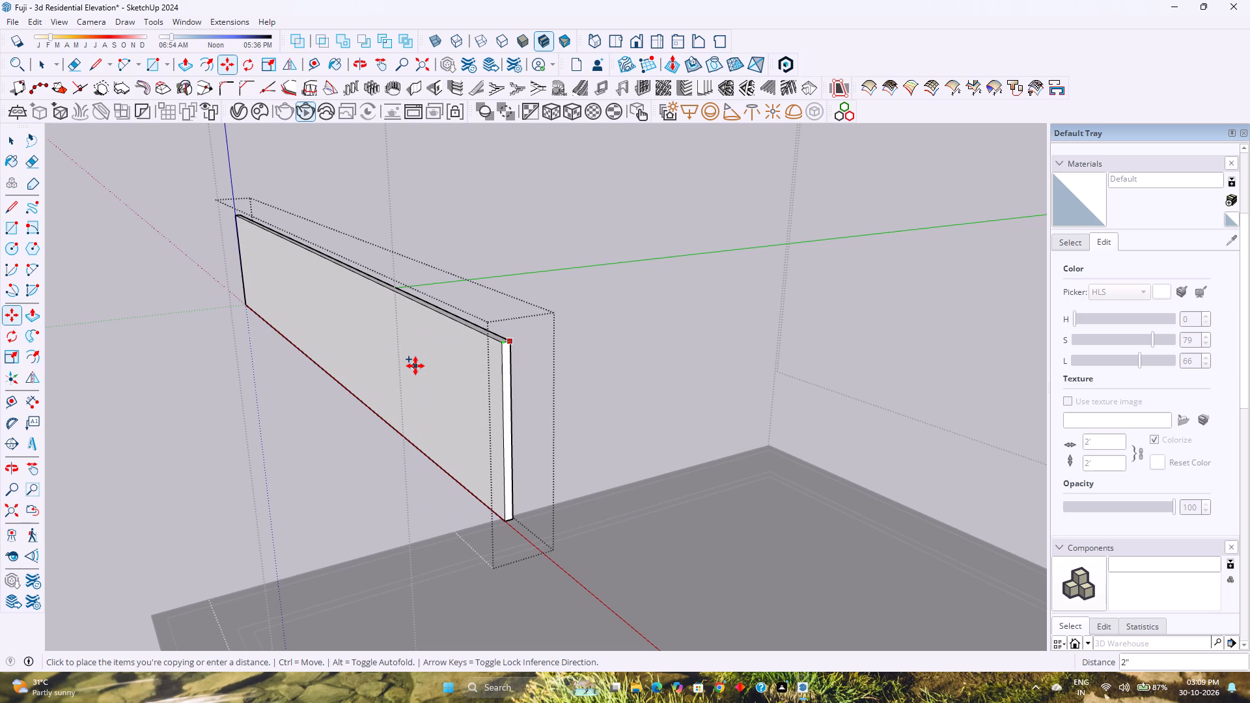
key("Right")
key("Left")
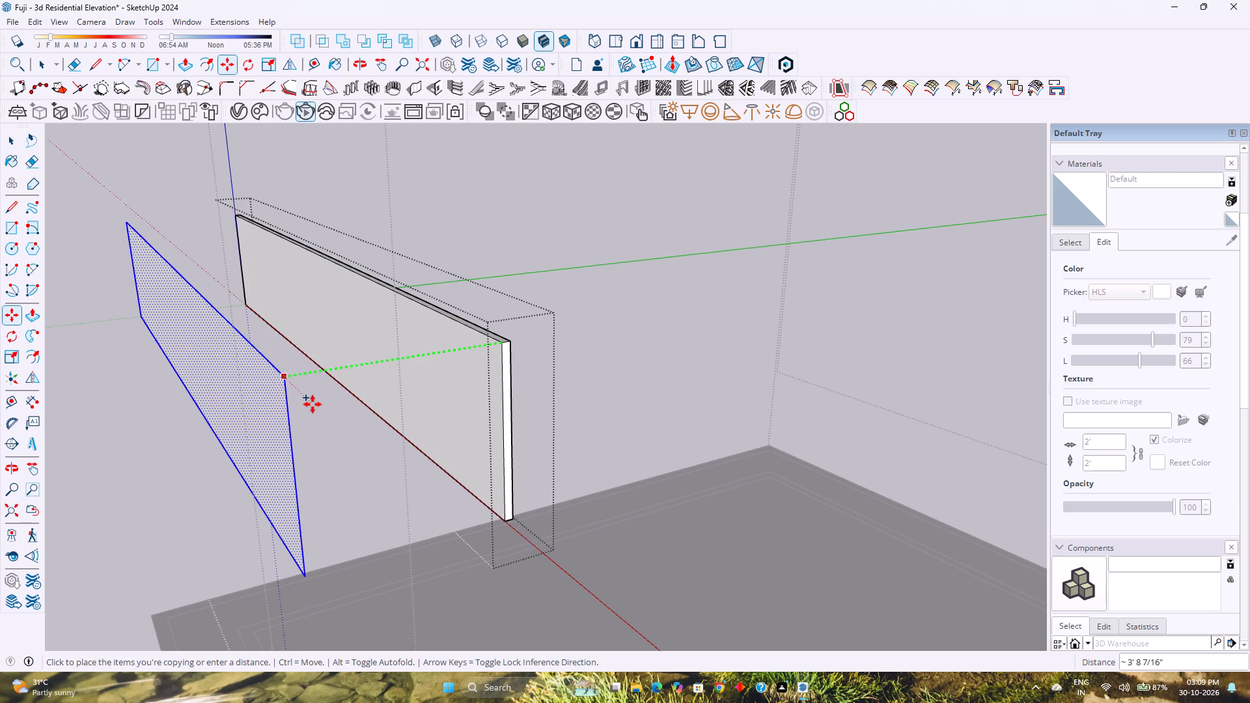
left_click(312, 404)
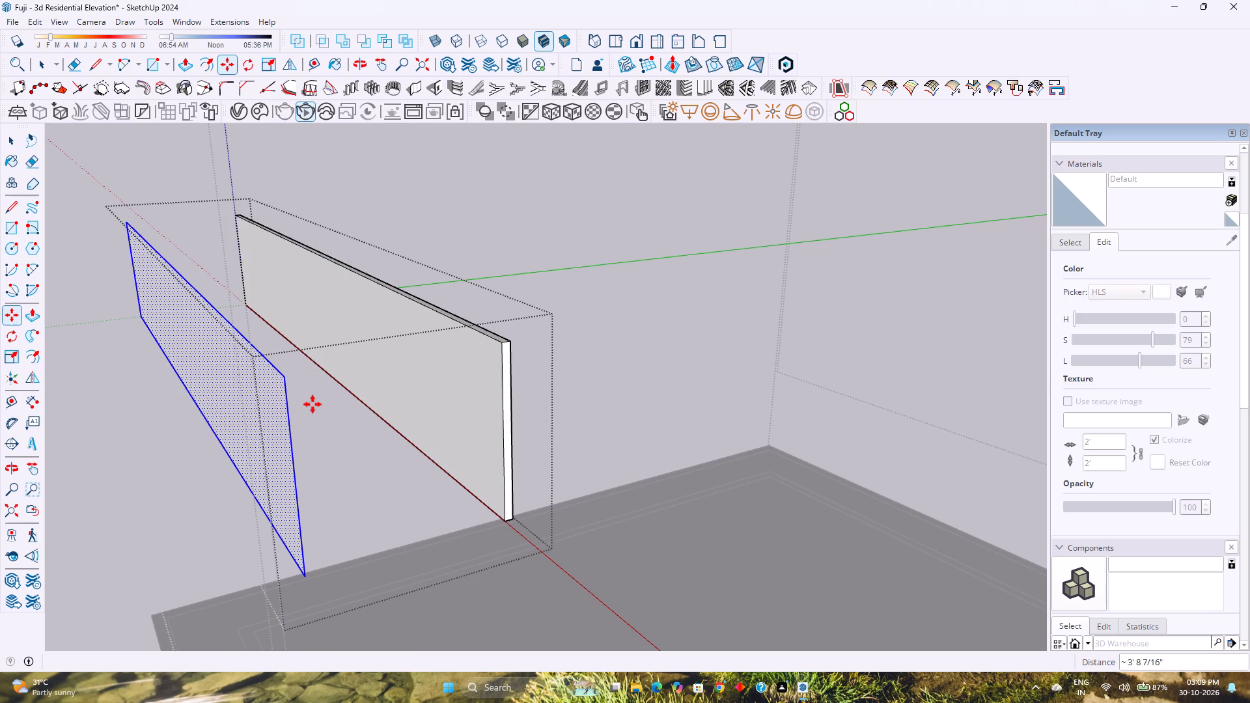
type("4'")
key("Return")
key("space")
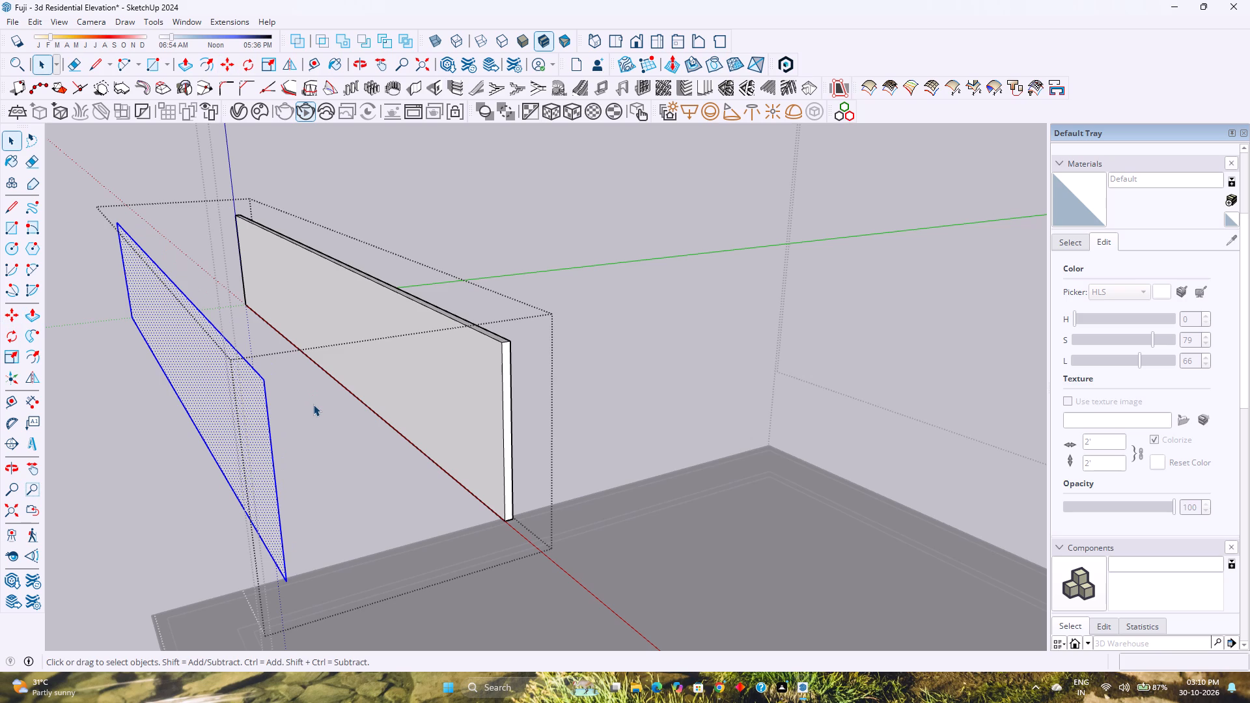
Delete the copied face's two vertical edges and bottom edge, leaving only its long top edge as a path.
middle_click_drag(278, 421, 417, 439, "shift")
middle_click(417, 439, "shift")
middle_click(417, 439, "shift")
left_click(456, 402)
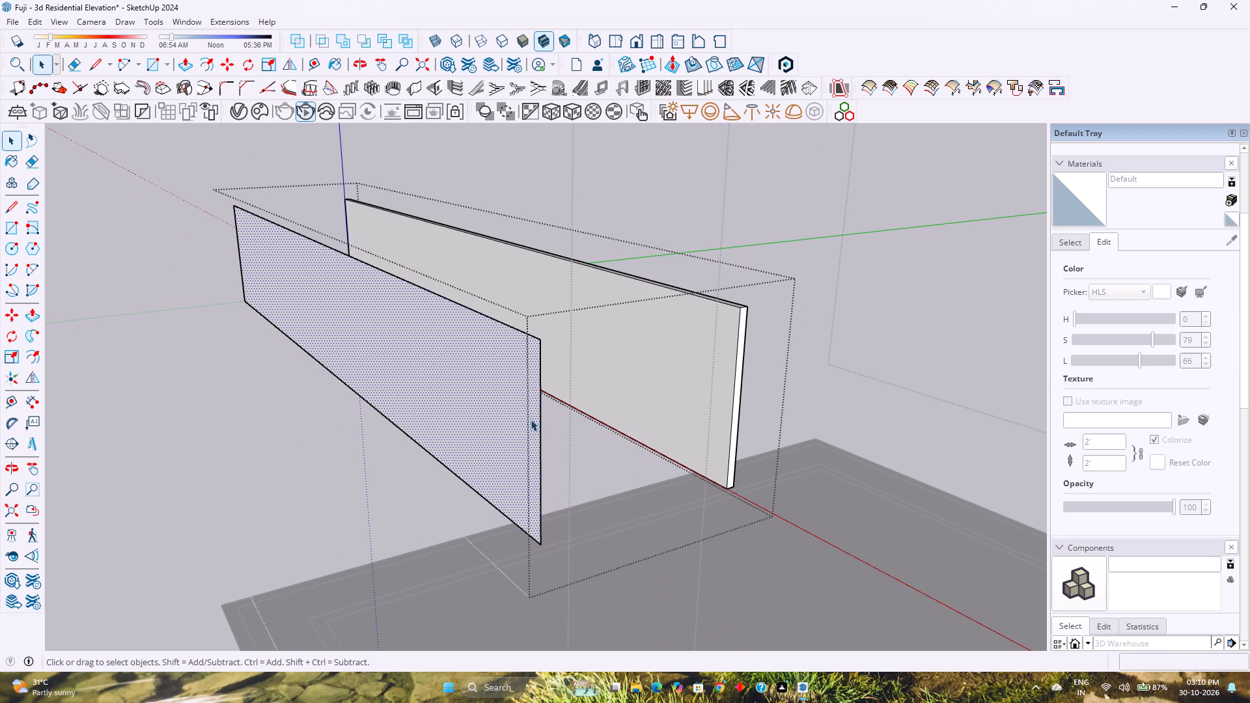
left_click(542, 429)
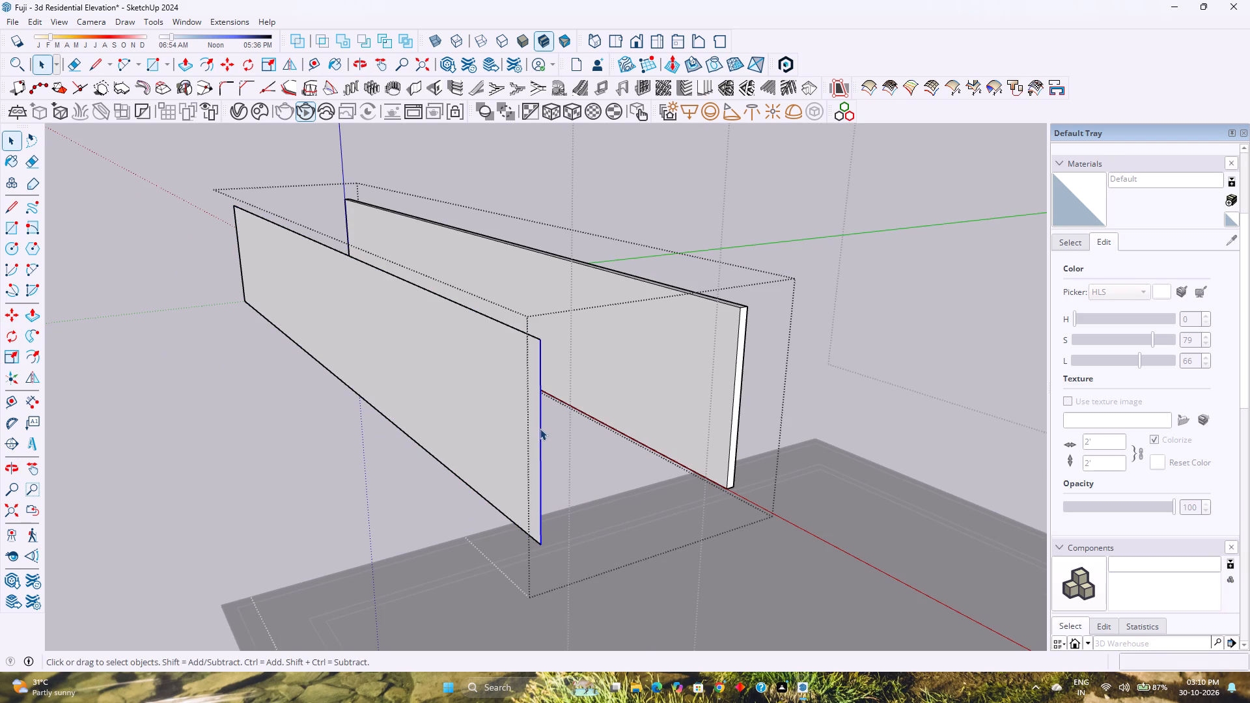
key("Delete")
left_click(462, 480)
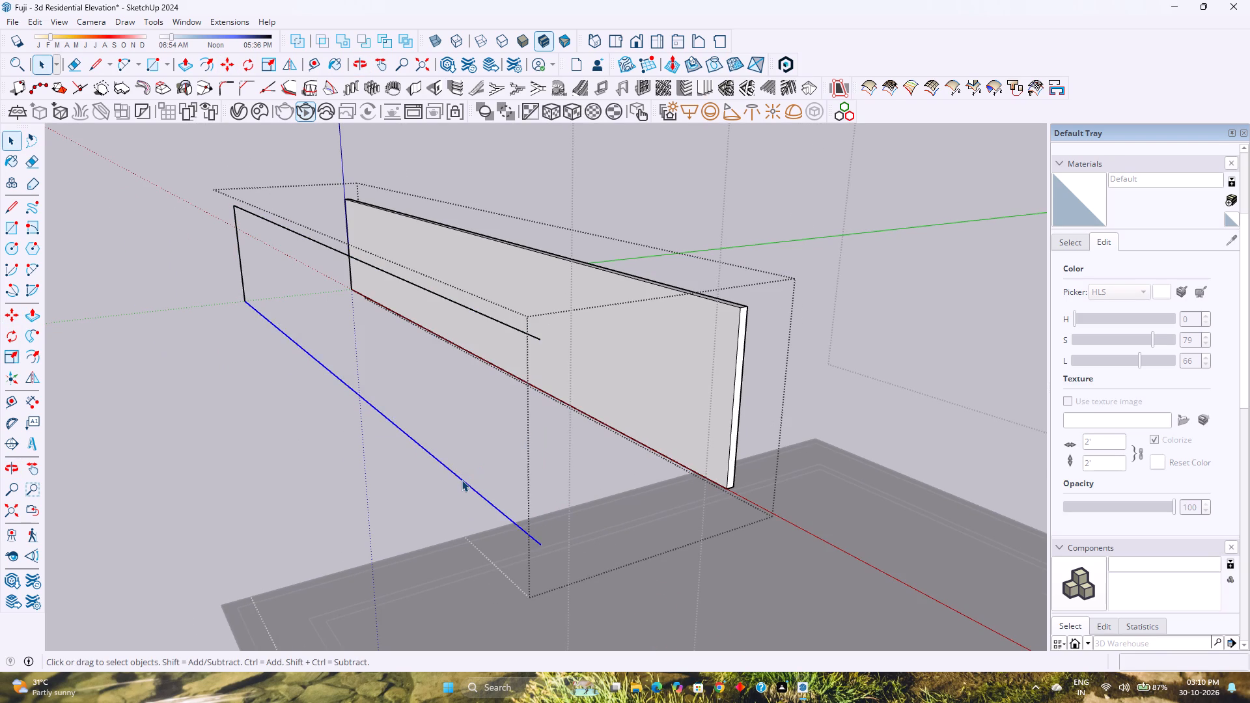
key("Delete")
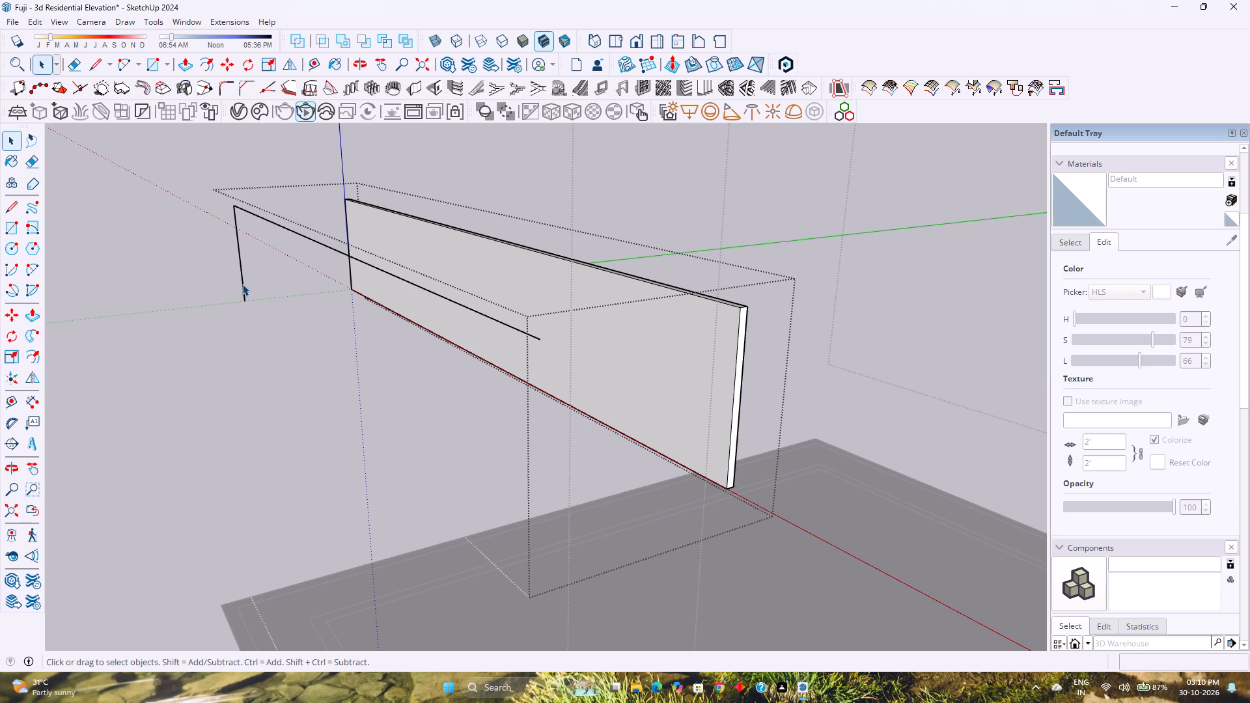
left_click(242, 284)
key("Delete")
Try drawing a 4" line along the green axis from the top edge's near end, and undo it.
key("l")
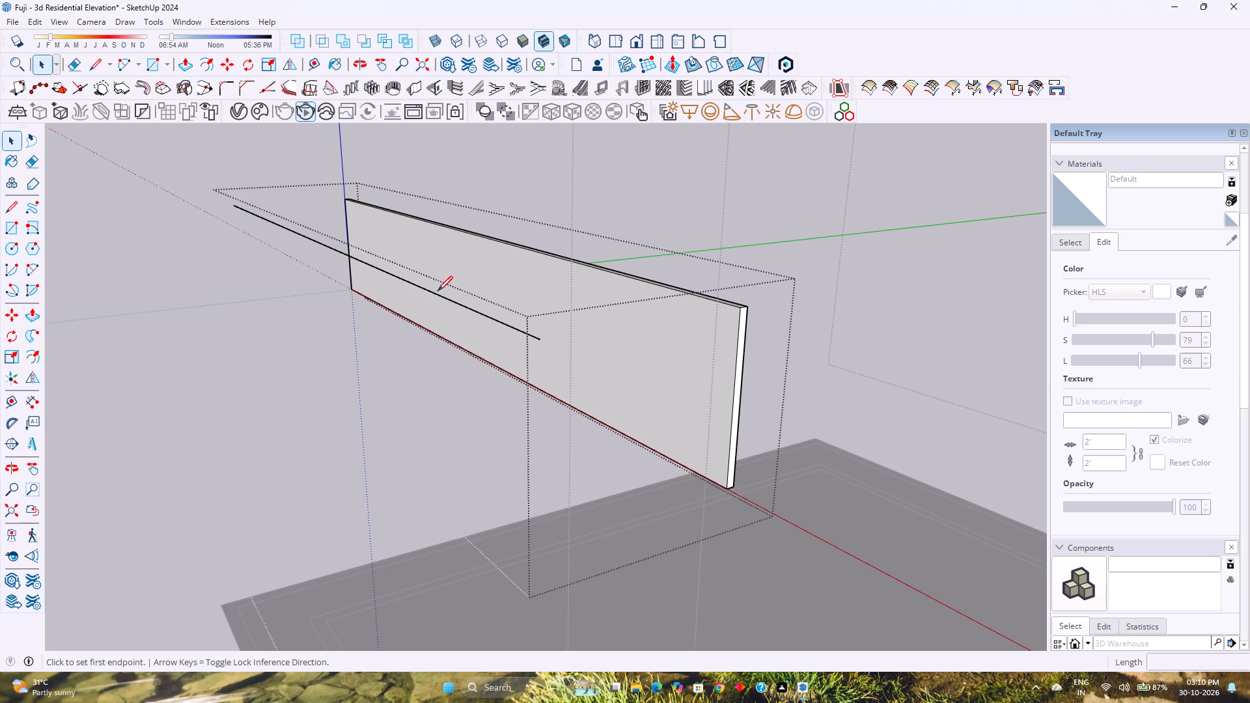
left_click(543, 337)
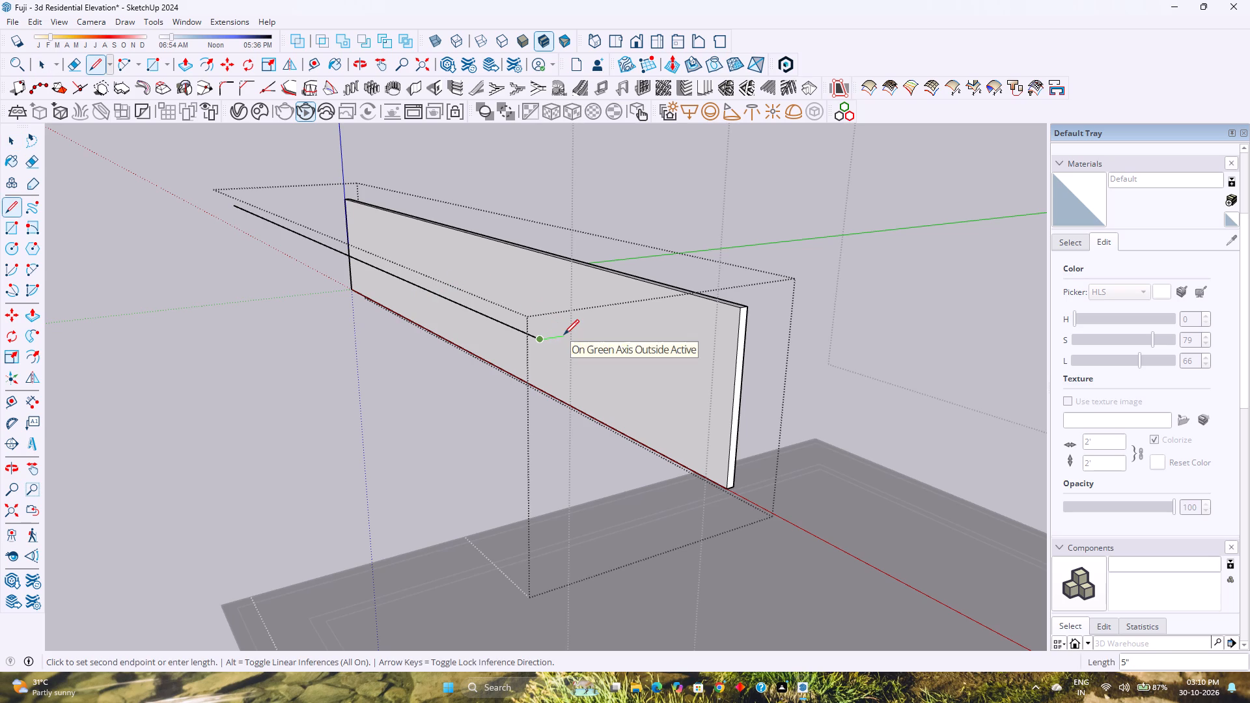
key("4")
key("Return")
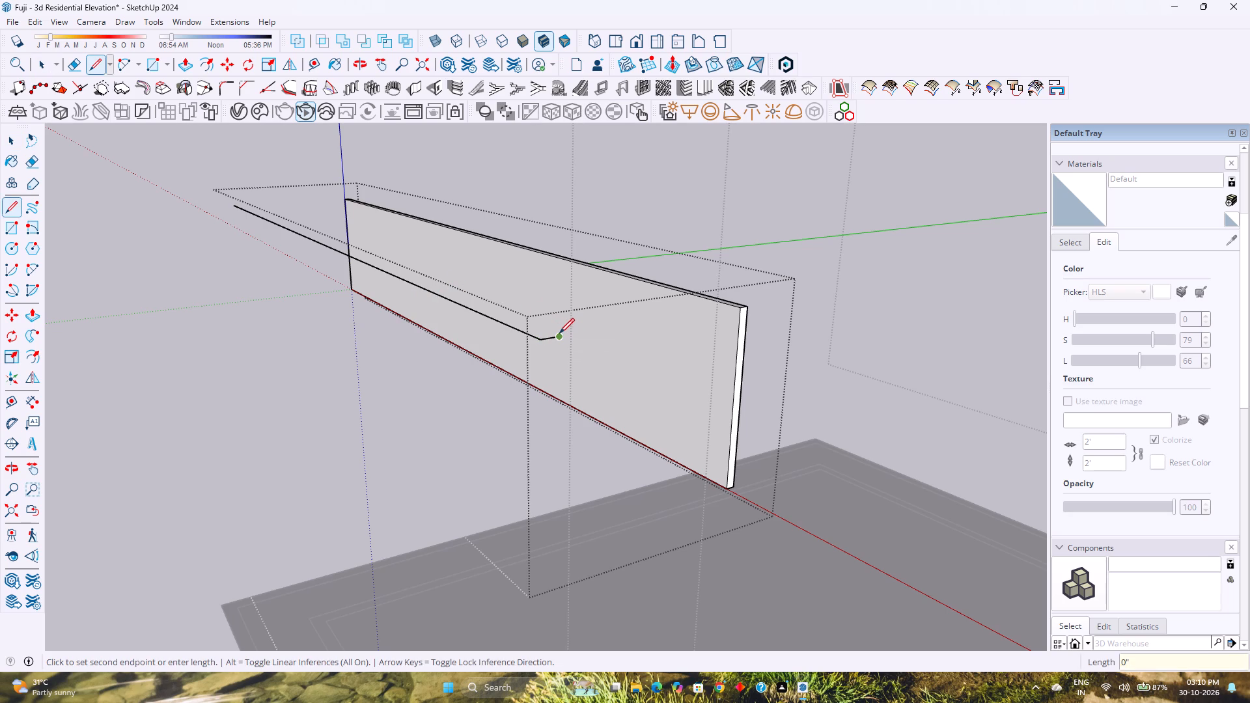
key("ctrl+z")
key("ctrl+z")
Draw a 4" line locked to the green axis from the path edge's near end, toward the panel.
left_click(542, 340)
key("Left")
key("4")
key("Return")
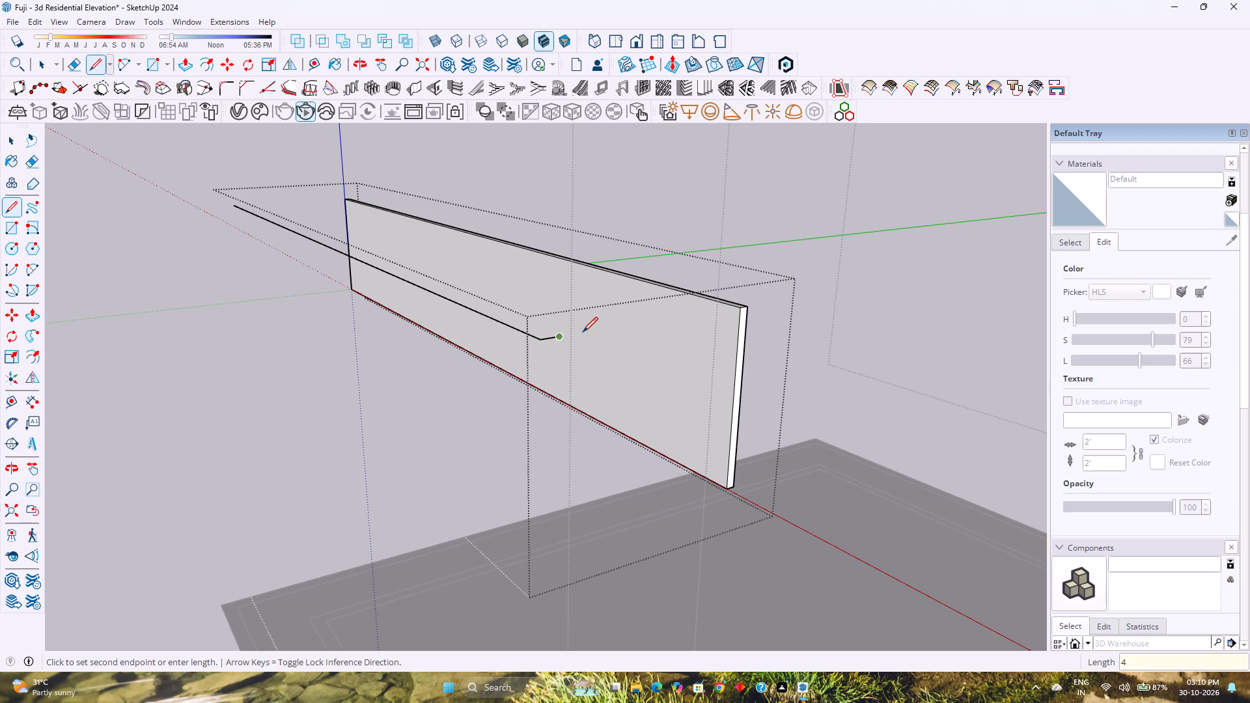
key("space")
Draw a vertical rectangle of 1" by 2", locked perpendicular to the red axis, at the path edge's far end.
scroll(462, 332, "up", 1)
scroll(461, 331, "up", 1, "shift")
middle_click_drag(461, 332, 538, 391, "shift")
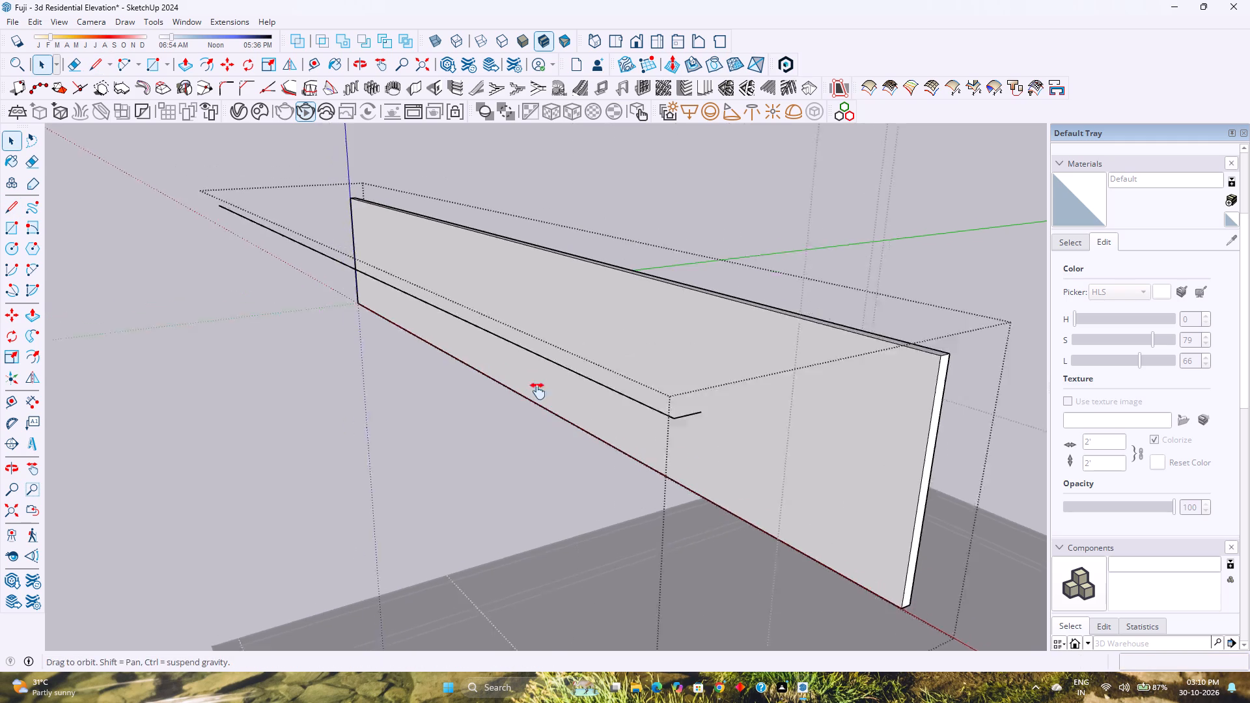
middle_click_drag(538, 391, 597, 441, "shift")
middle_click_drag(365, 310, 501, 377, "shift")
middle_click(501, 377, "shift")
scroll(395, 311, "up", 5)
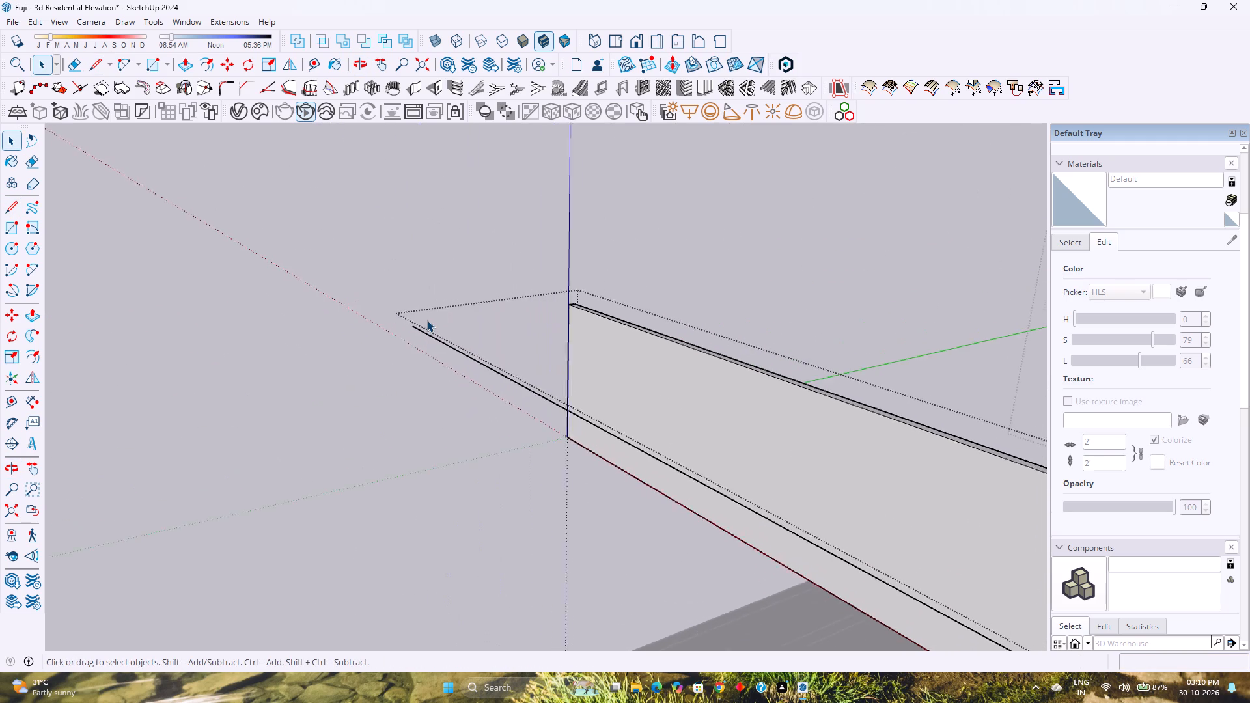
scroll(427, 320, "up", 17)
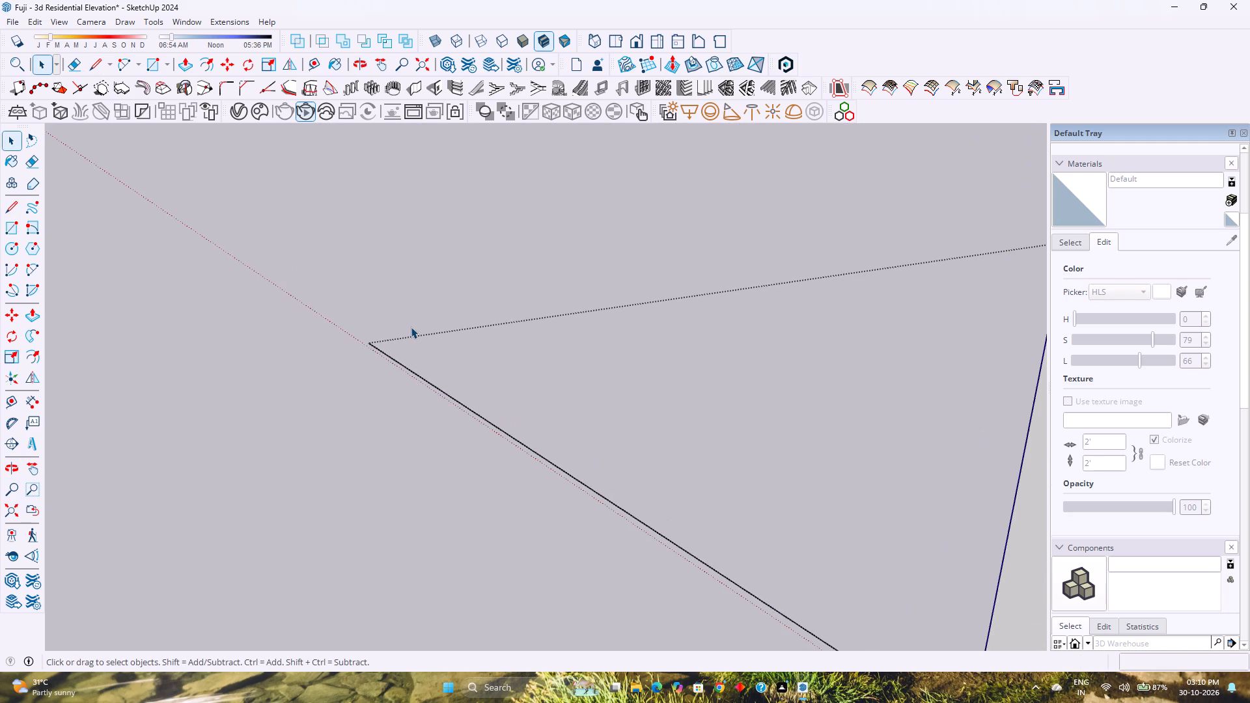
scroll(387, 322, "down", 2)
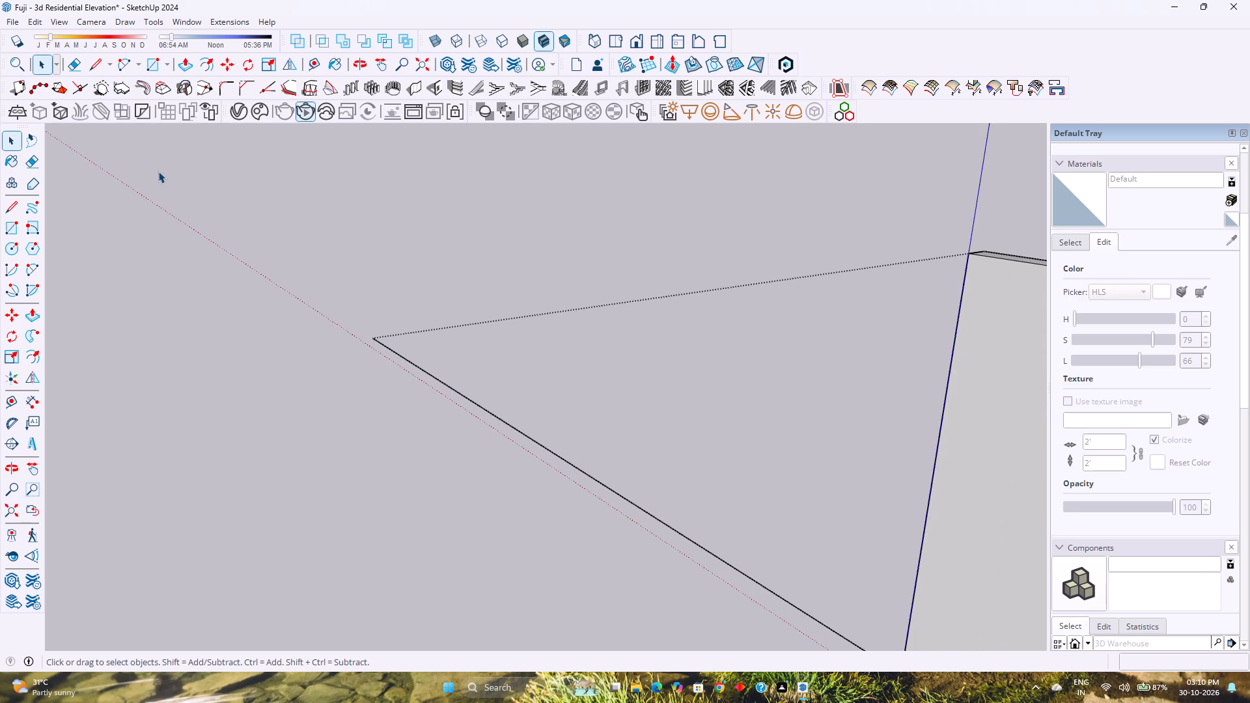
left_click(147, 68)
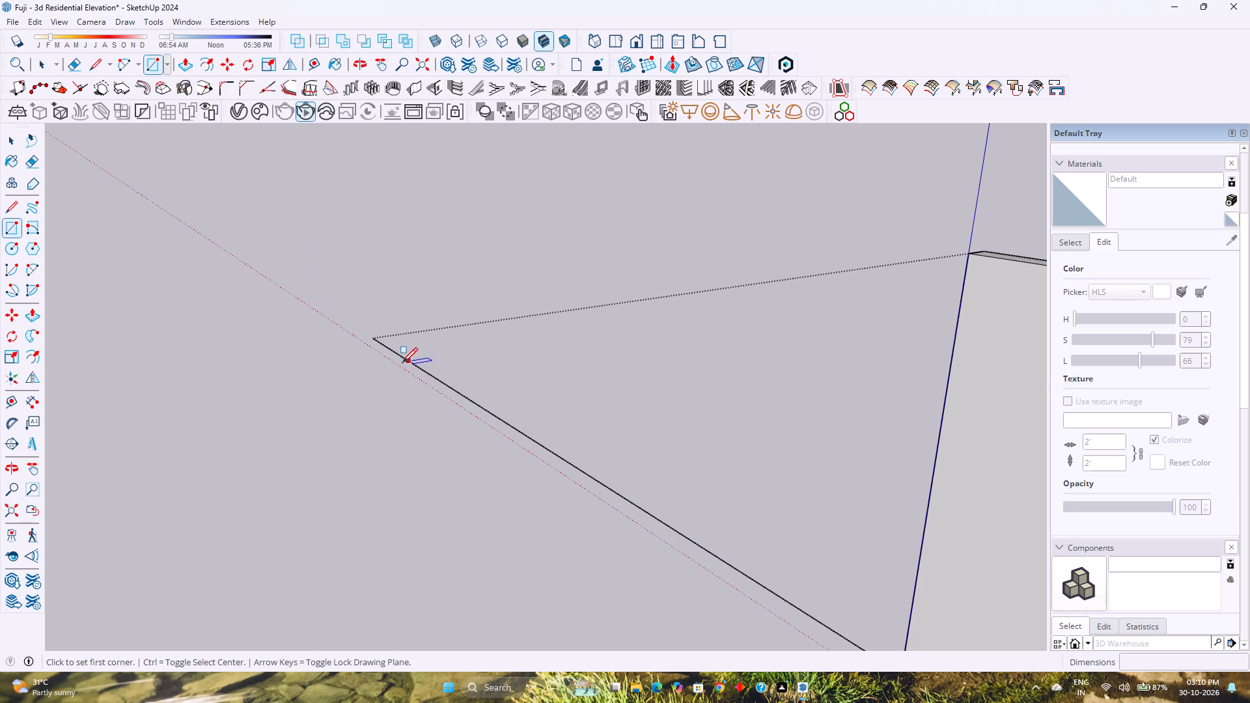
left_click(374, 339)
scroll(397, 363, "up", 3)
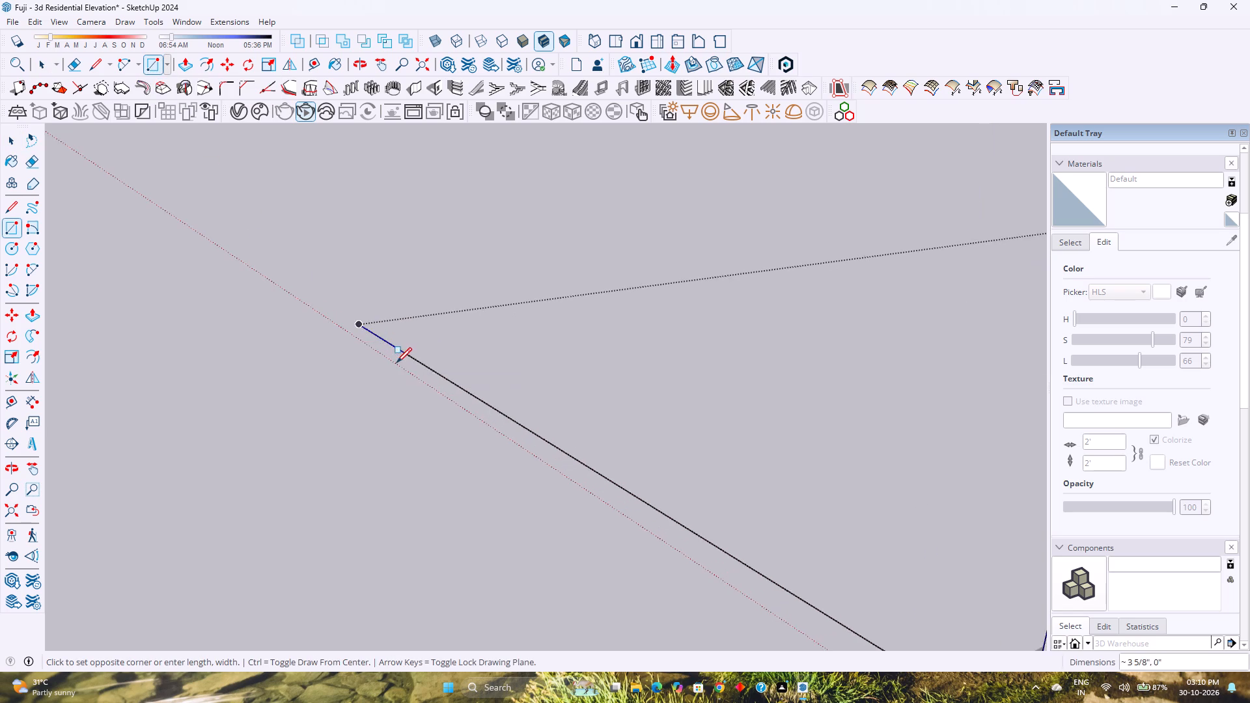
middle_click_drag(394, 363, 370, 320)
scroll(383, 323, "down", 2)
key("Left")
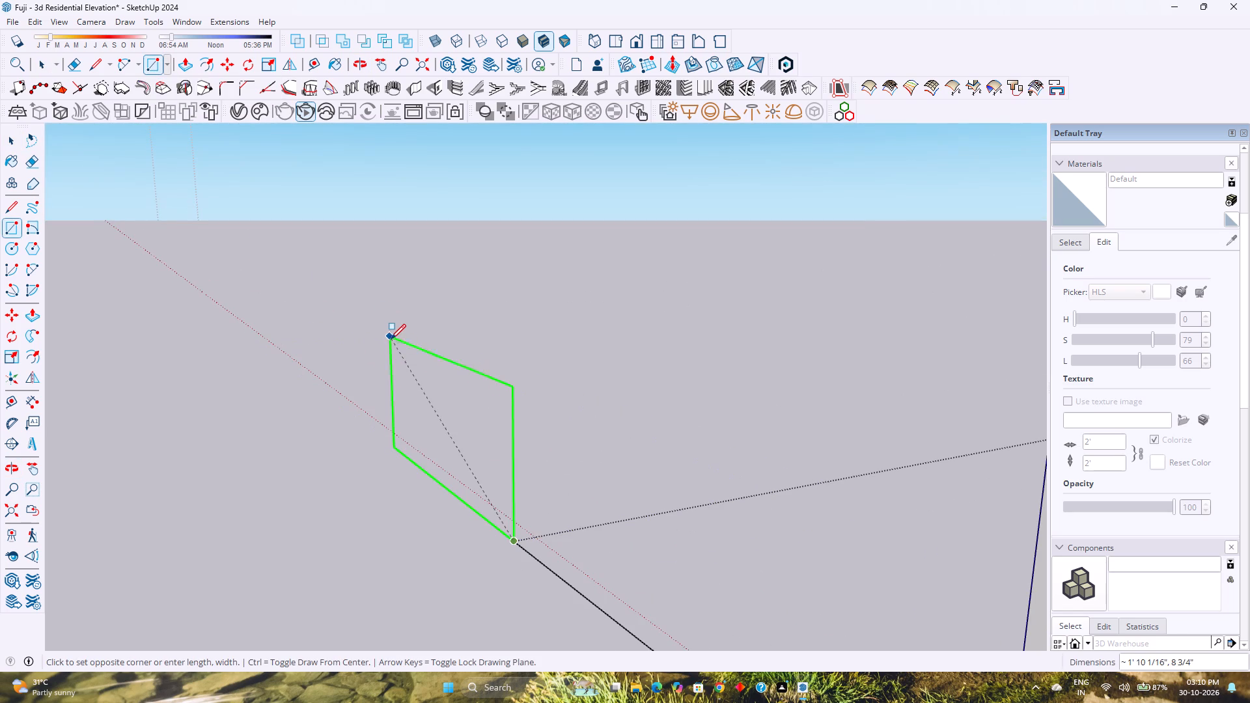
key("Right")
middle_click_drag(565, 558, 538, 528)
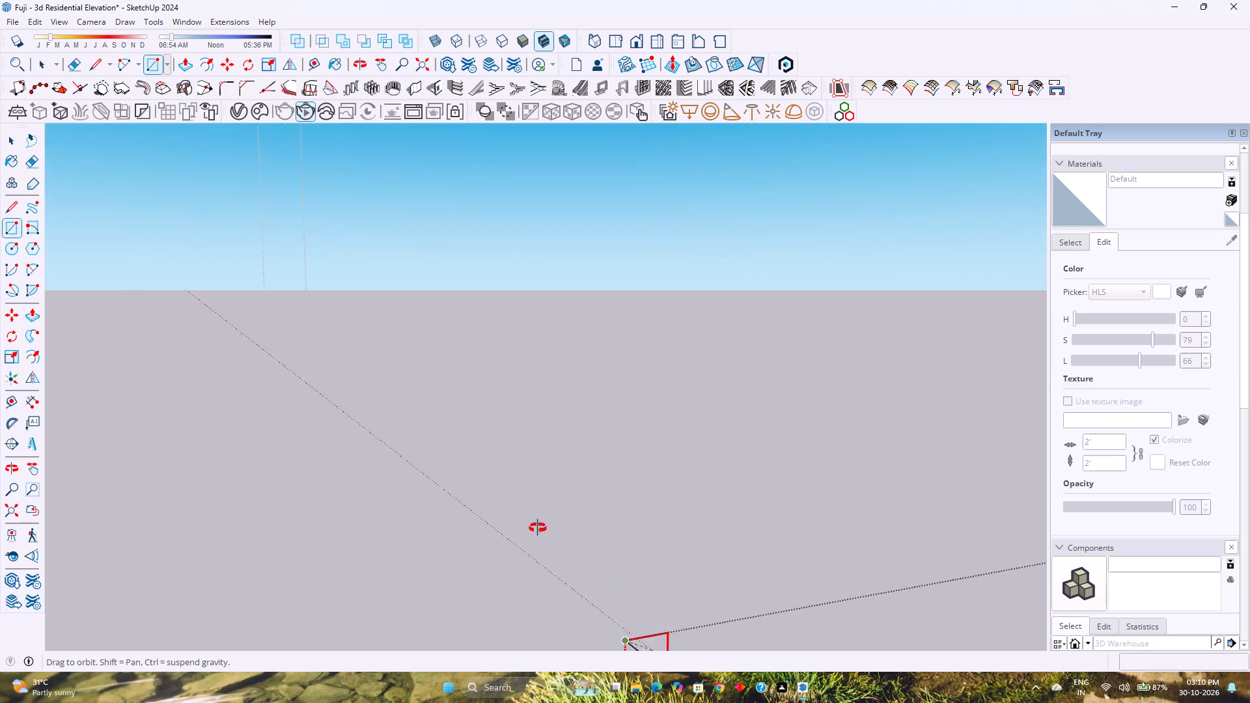
middle_click_drag(538, 528, 536, 526)
scroll(536, 526, "down", 4)
middle_click_drag(638, 650, 551, 521, "shift")
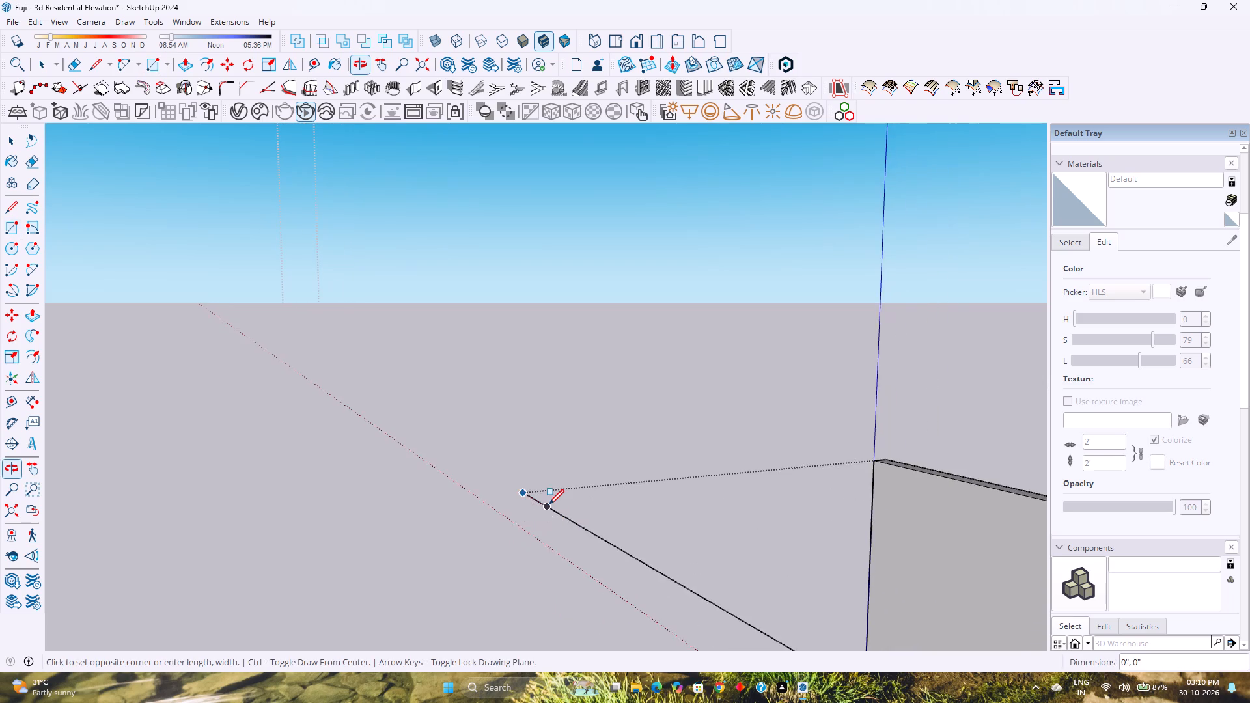
scroll(549, 504, "up", 8)
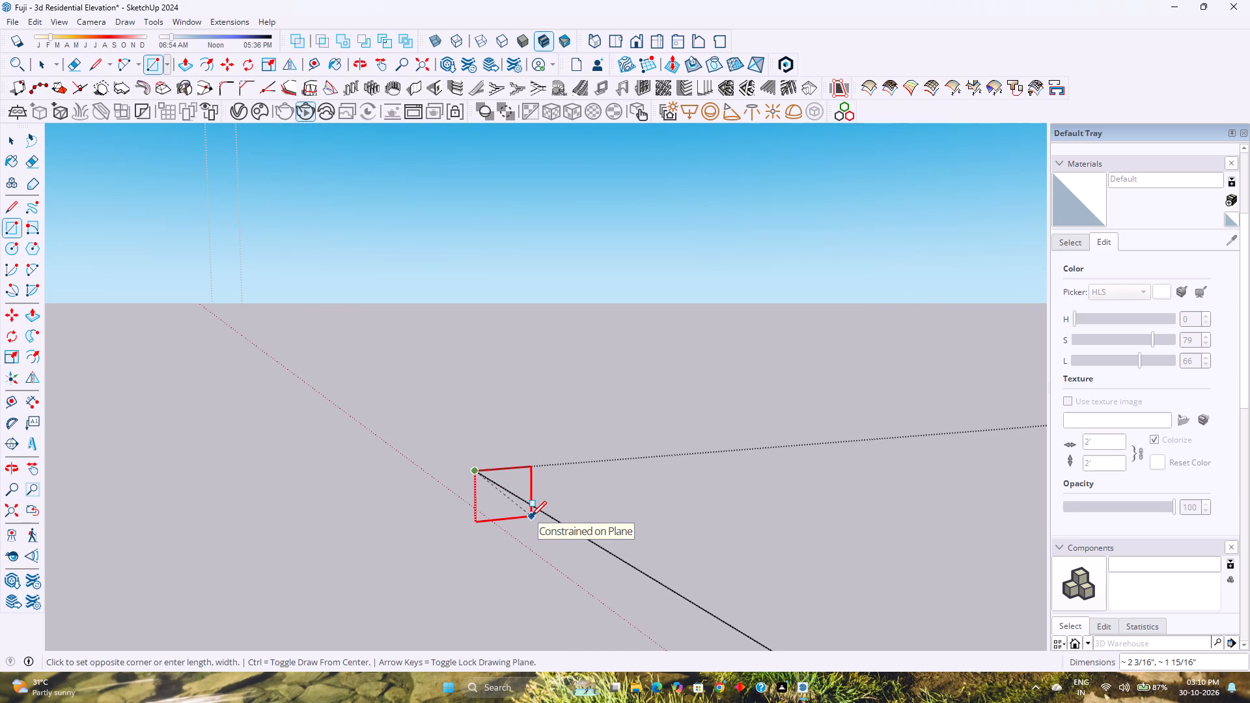
type("1,")
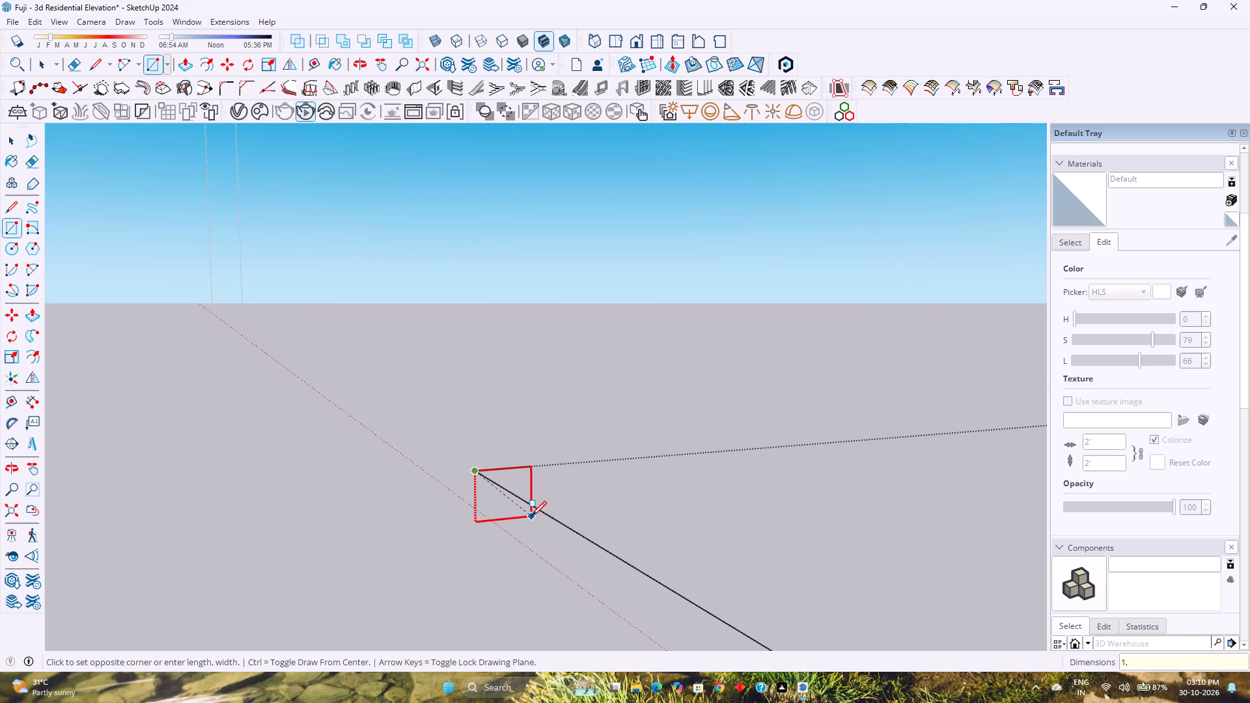
key("2")
key("Return")
key("space")
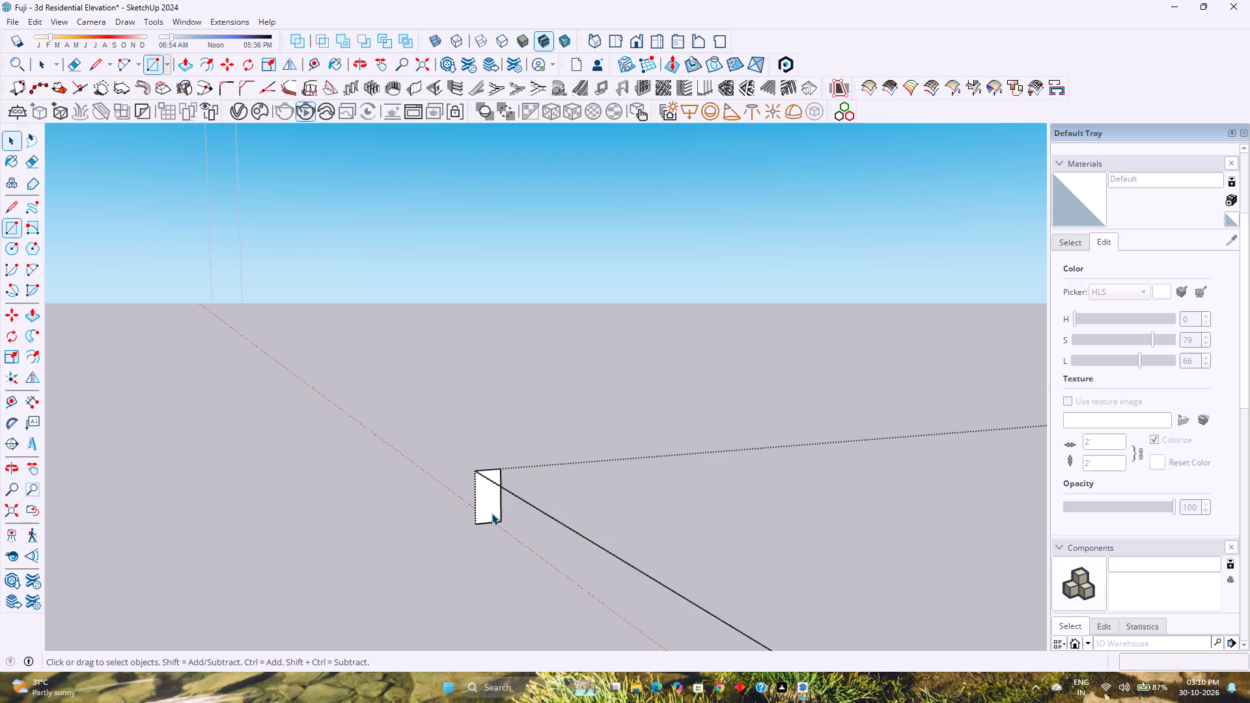
Draw a two-point arc with a 1" bulge along the green axis on the rectangle's outer 2" side.
scroll(492, 513, "up", 2)
left_click(486, 504)
scroll(486, 504, "up", 4)
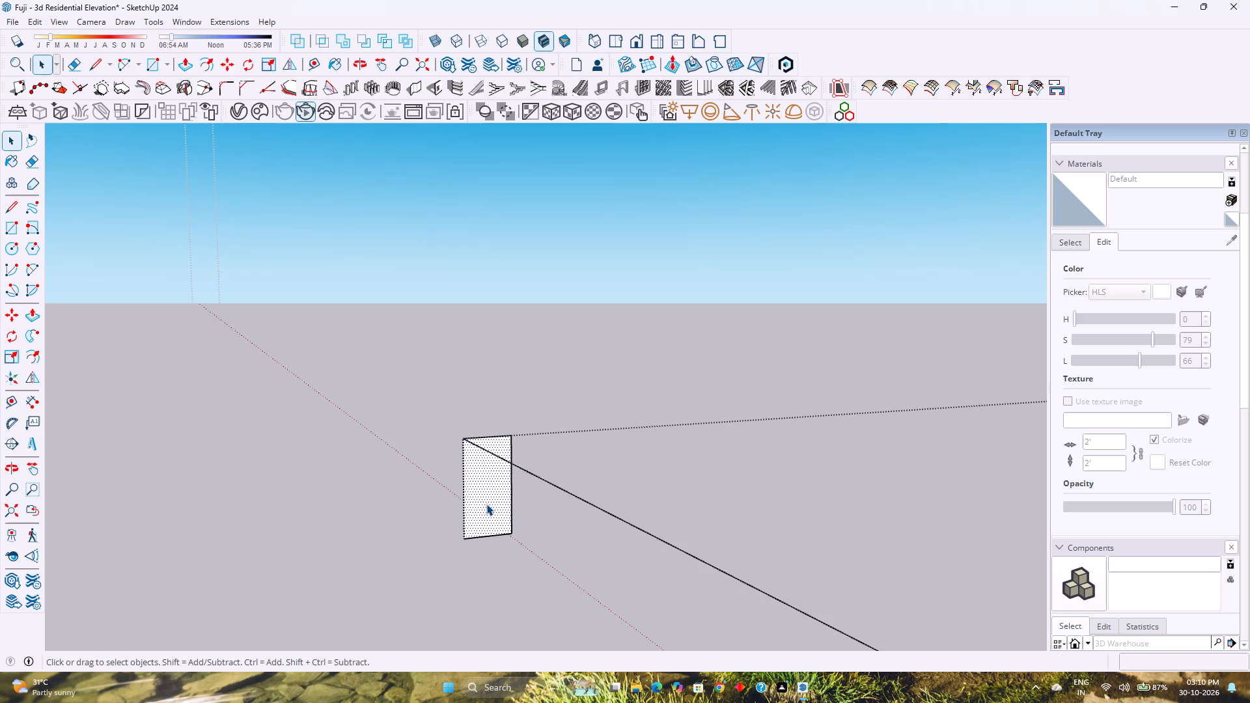
key("c")
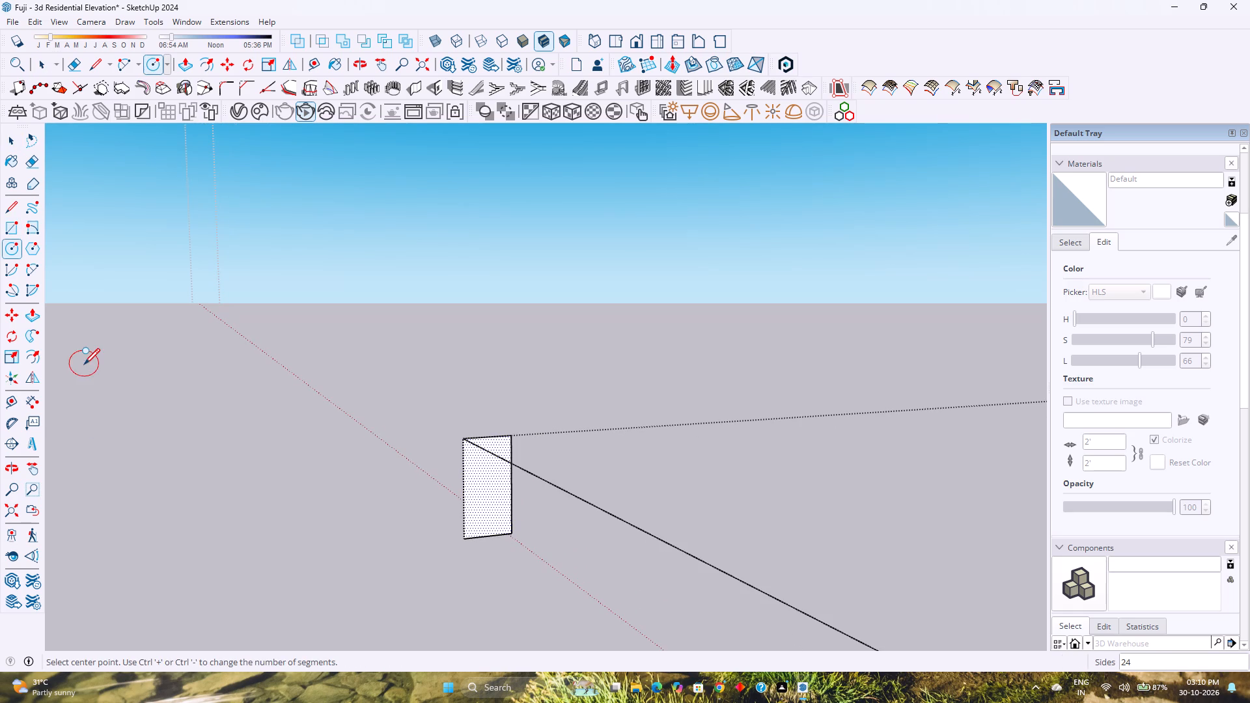
key("a")
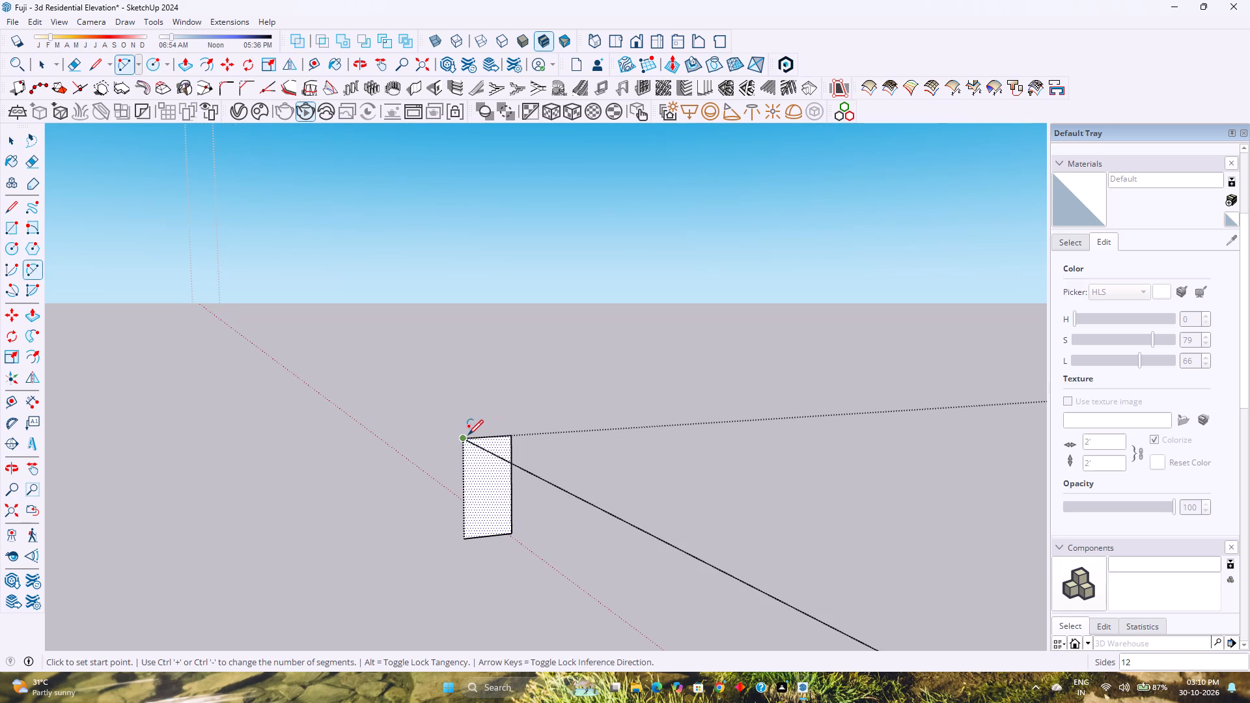
left_click(466, 435)
left_click(471, 535)
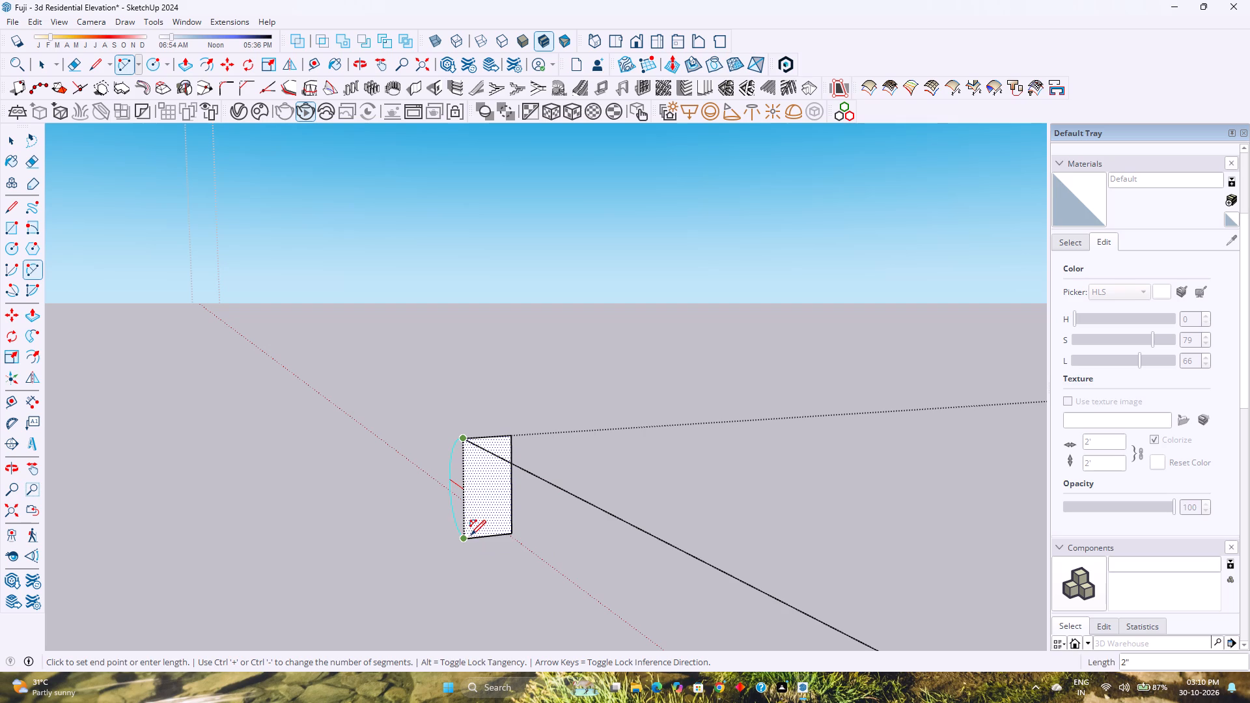
key("Left")
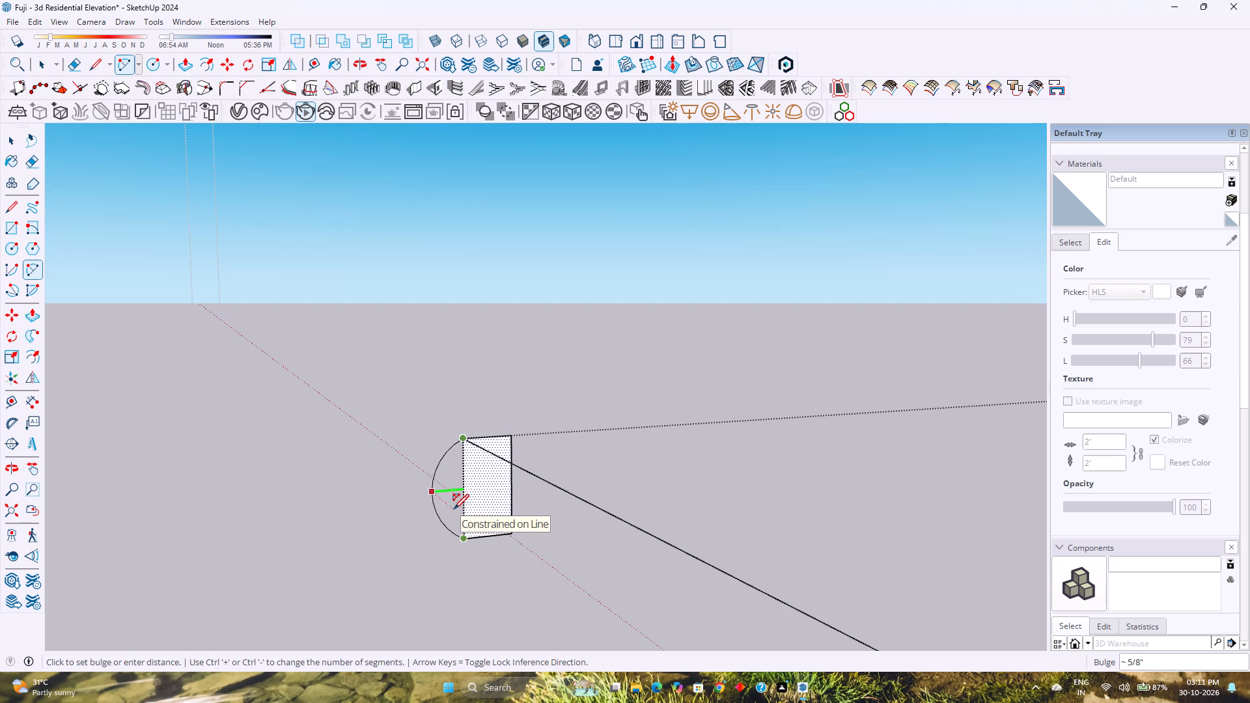
scroll(454, 509, "up", 3)
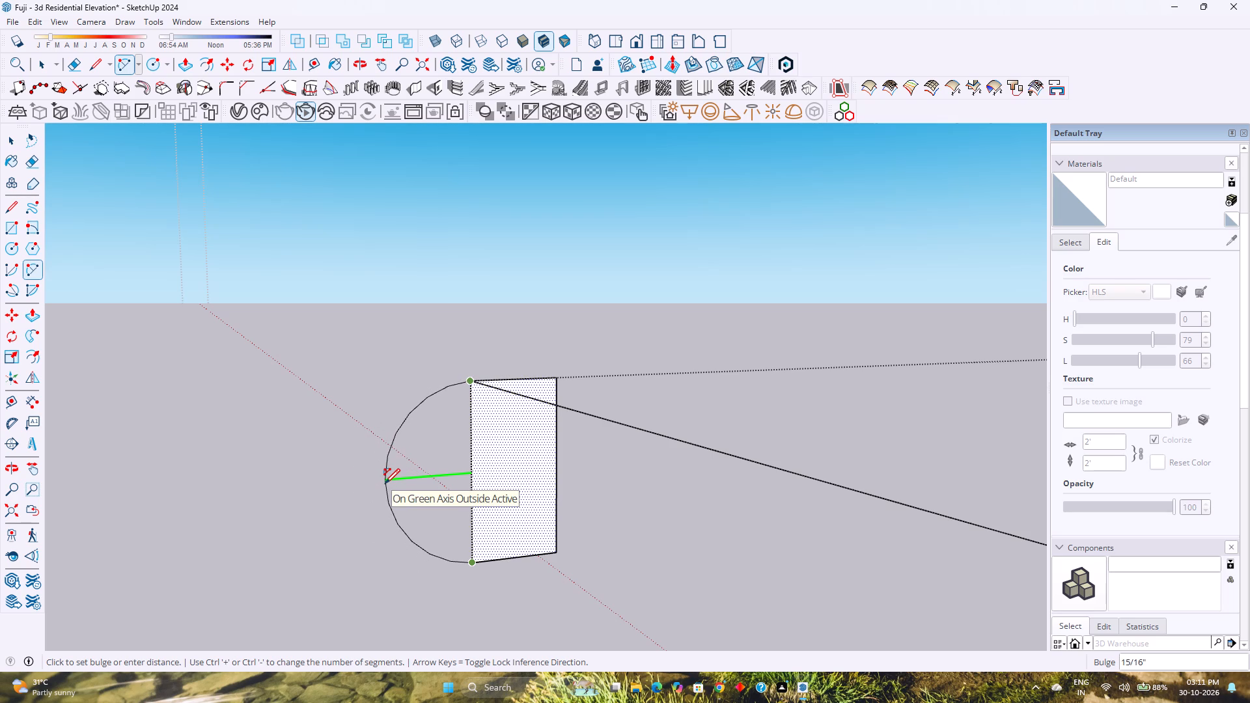
key("1")
key("Return")
key("space")
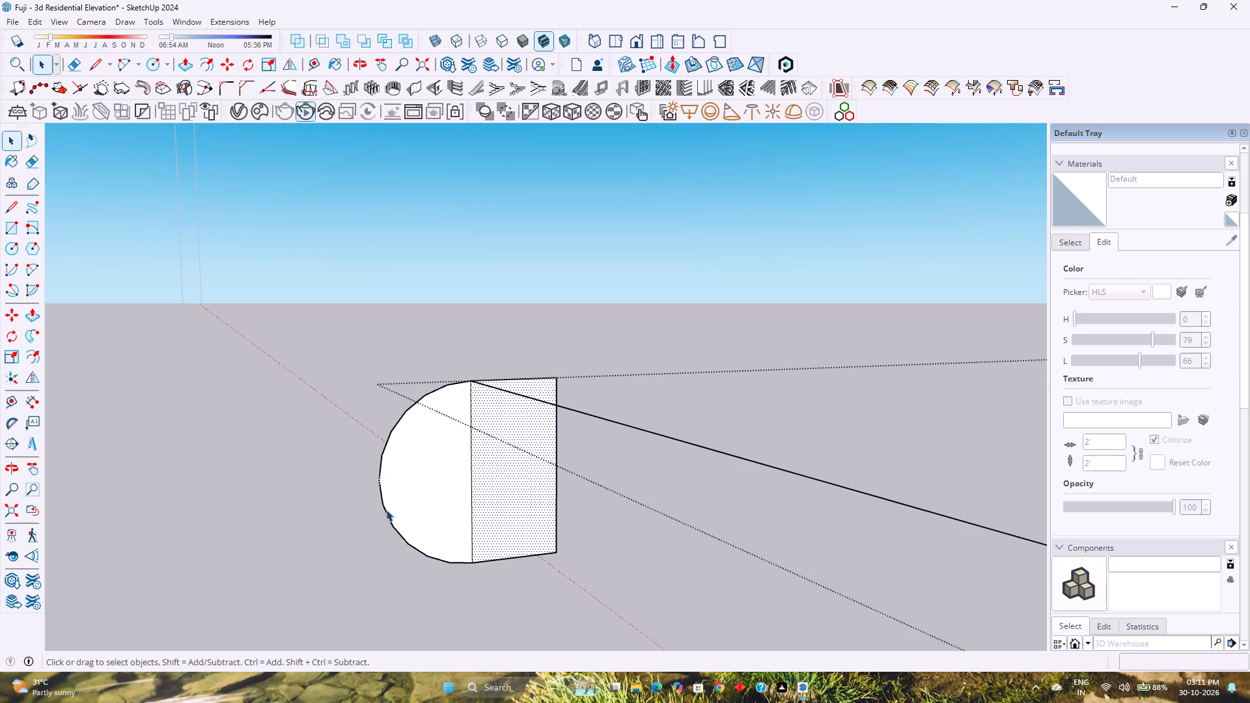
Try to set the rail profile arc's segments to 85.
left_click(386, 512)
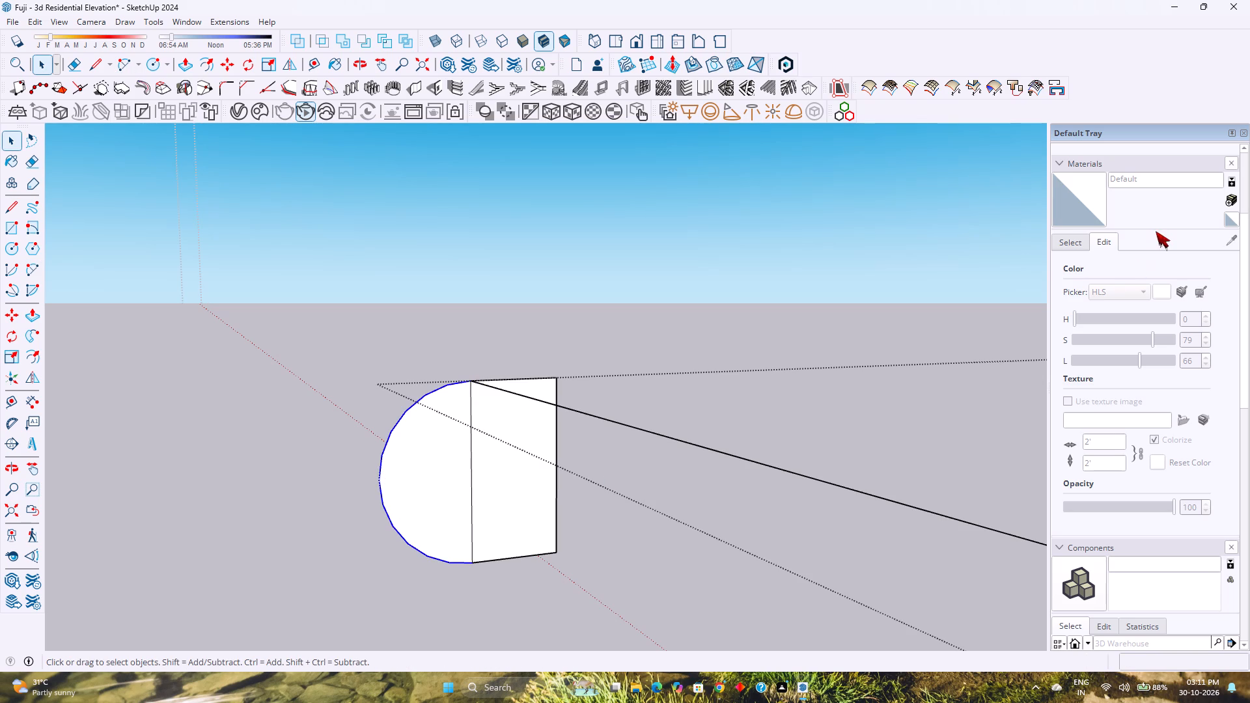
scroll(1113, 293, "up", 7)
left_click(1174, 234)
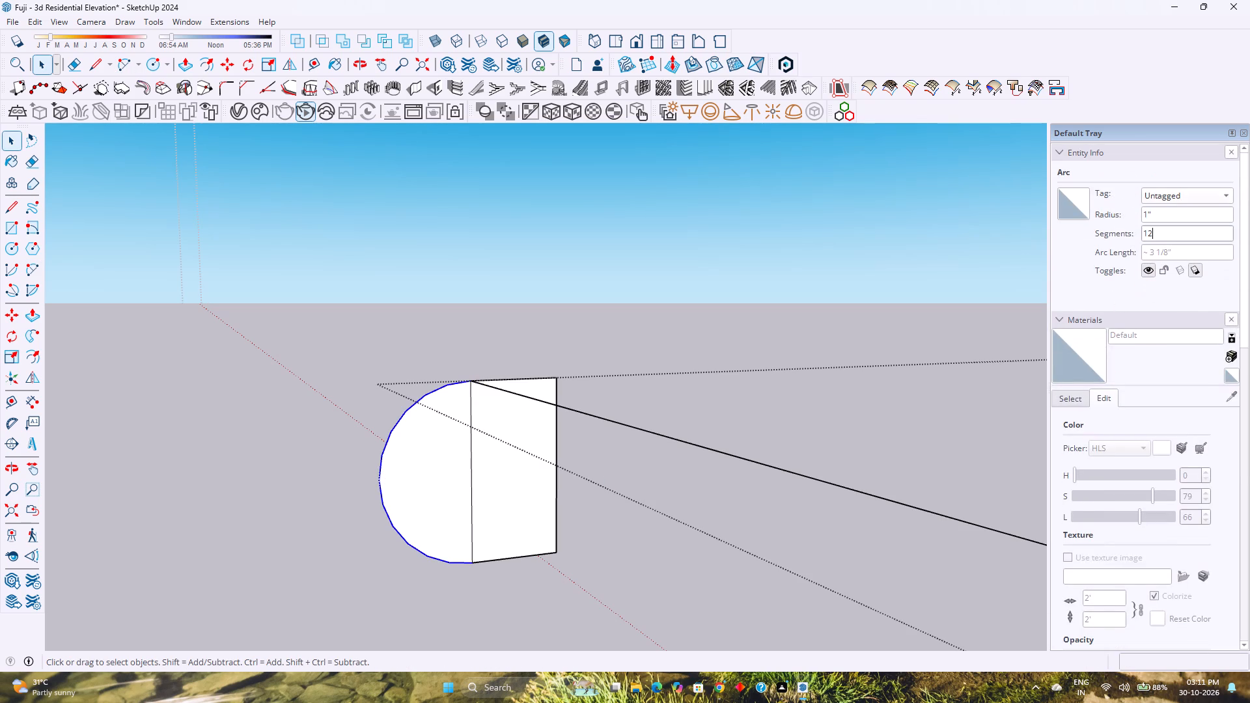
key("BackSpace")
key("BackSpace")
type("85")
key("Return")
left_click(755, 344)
Set the rail profile arc's segments to 60.
double_click(1172, 228)
key("6")
key("0")
key("Return")
Delete the edge dividing the semicircle from the rectangle, and weld the merged rail profile's outline edges.
left_click(471, 457)
key("Delete")
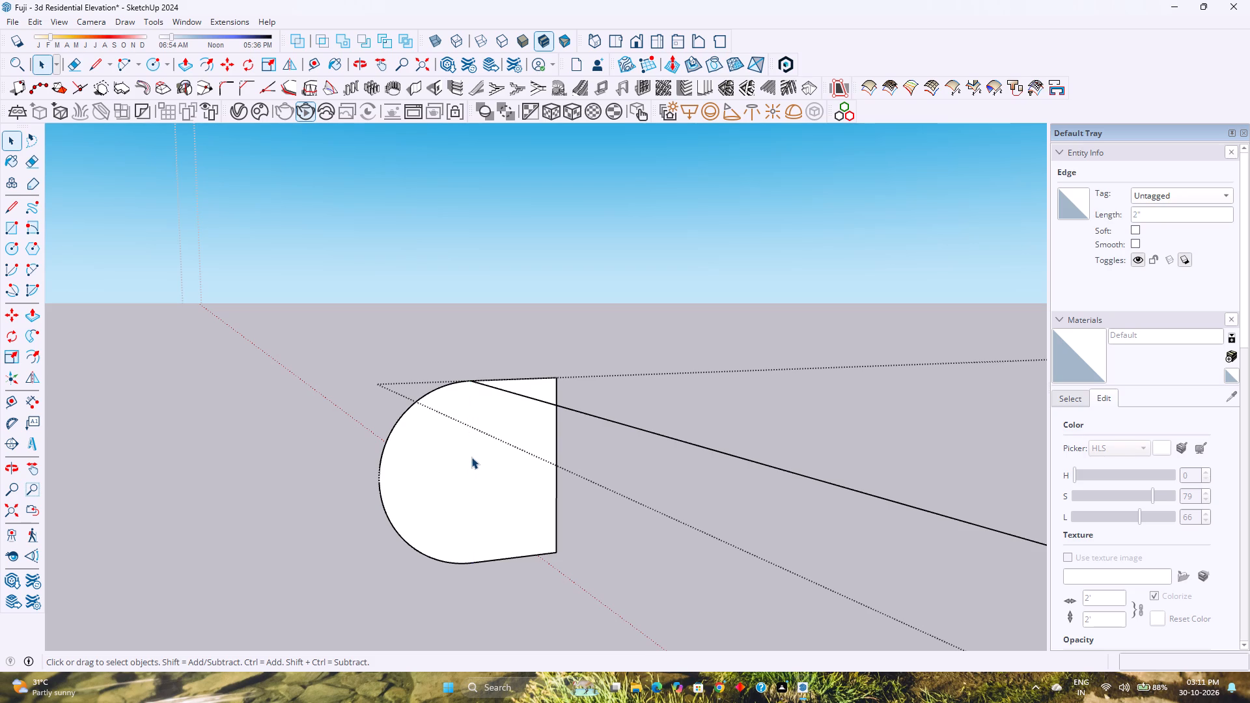
double_click(471, 457)
right_click(471, 457)
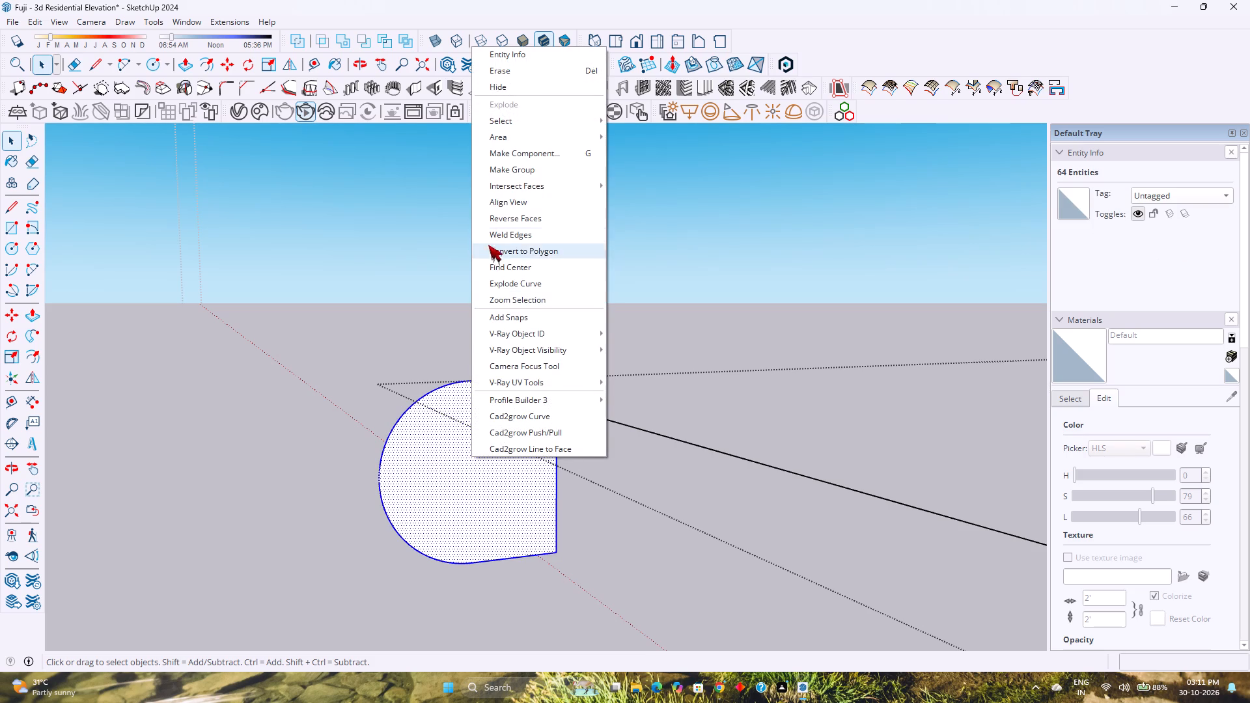
left_click(499, 234)
scroll(552, 385, "down", 18)
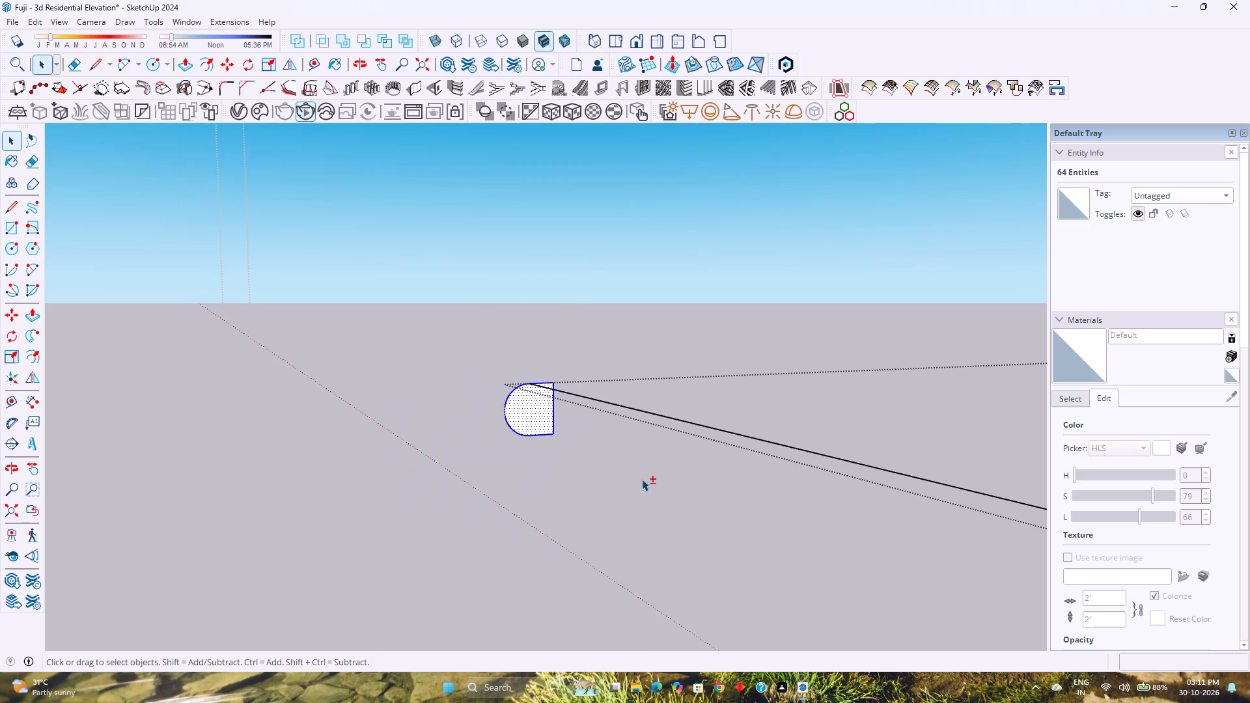
Sweep the rounded rail profile along the path's long edge and short return edge with Follow Me.
middle_click_drag(646, 484, 525, 409, "shift")
scroll(525, 406, "down", 7)
left_click(566, 385)
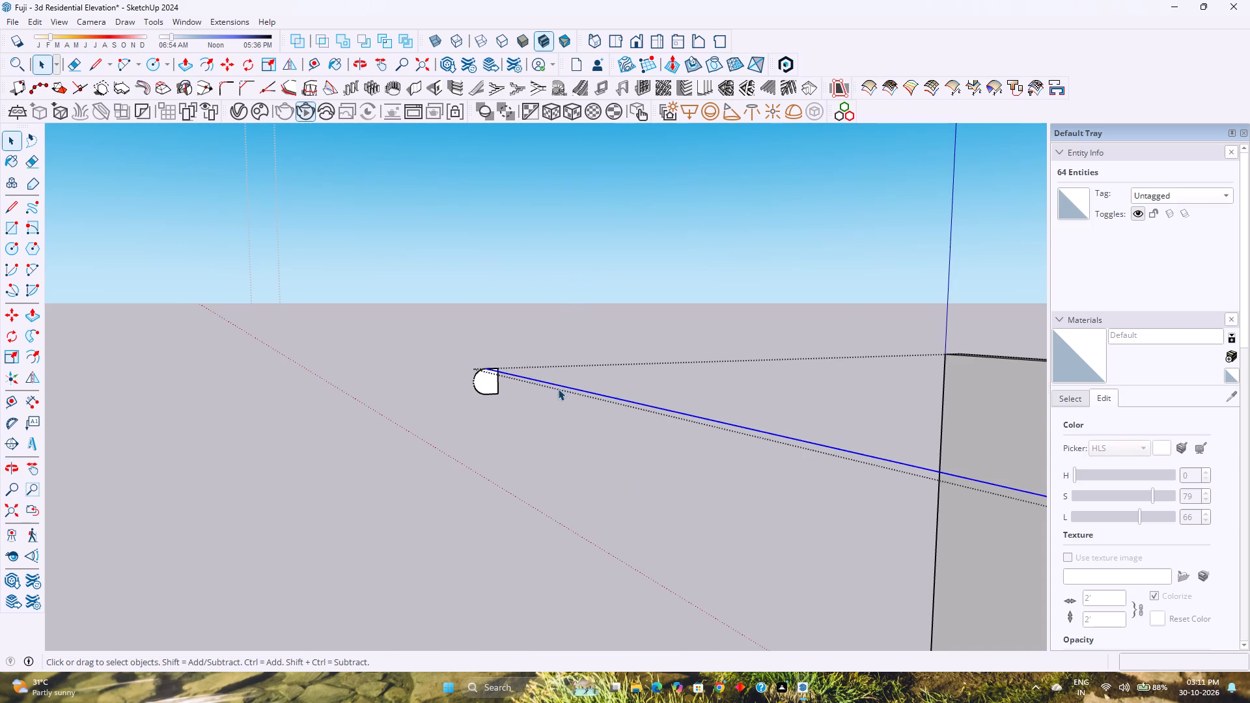
scroll(557, 389, "down", 9)
middle_click_drag(568, 408, 421, 375, "shift")
middle_click(421, 375, "shift")
scroll(421, 375, "down", 15)
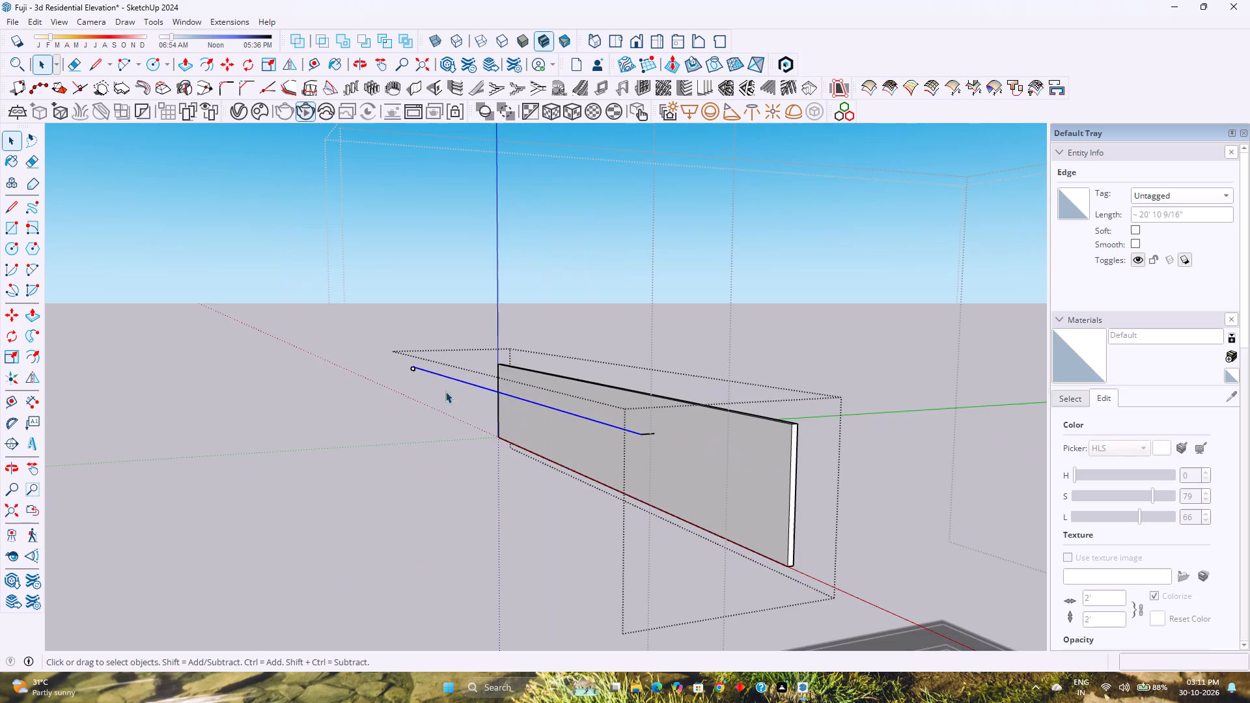
left_click(648, 434, "ctrl")
left_click(37, 333)
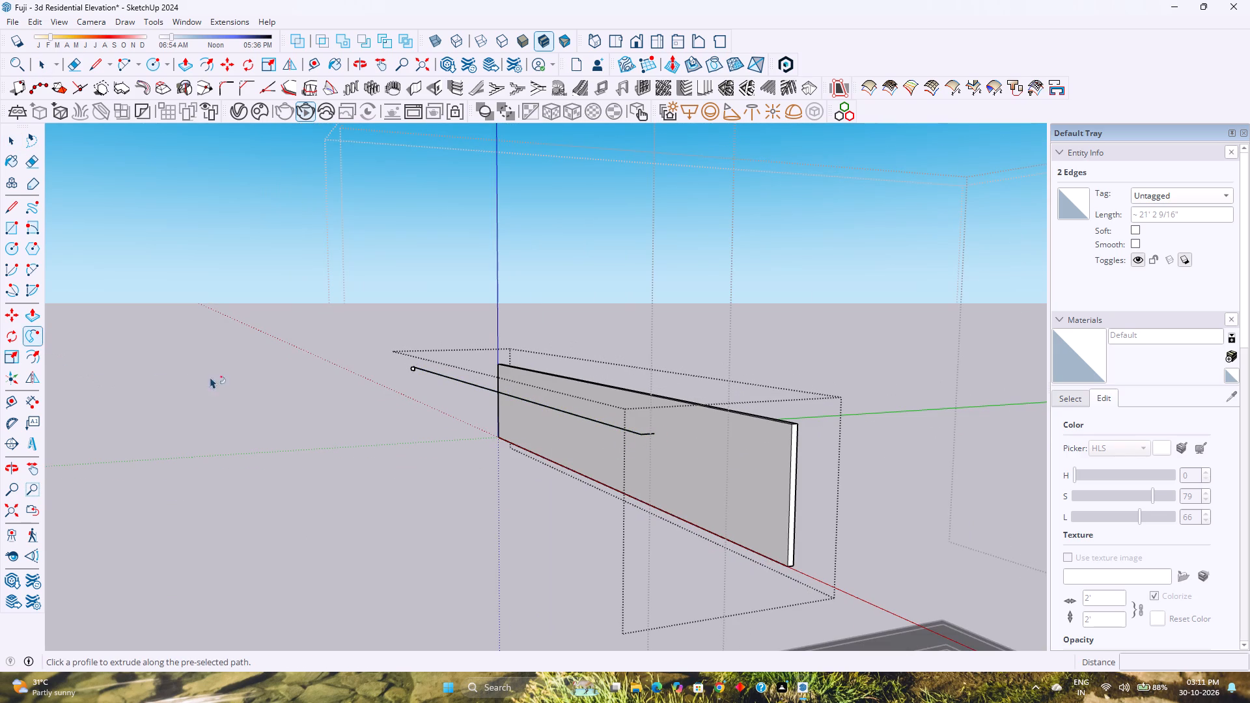
scroll(411, 362, "up", 14)
left_click(413, 370)
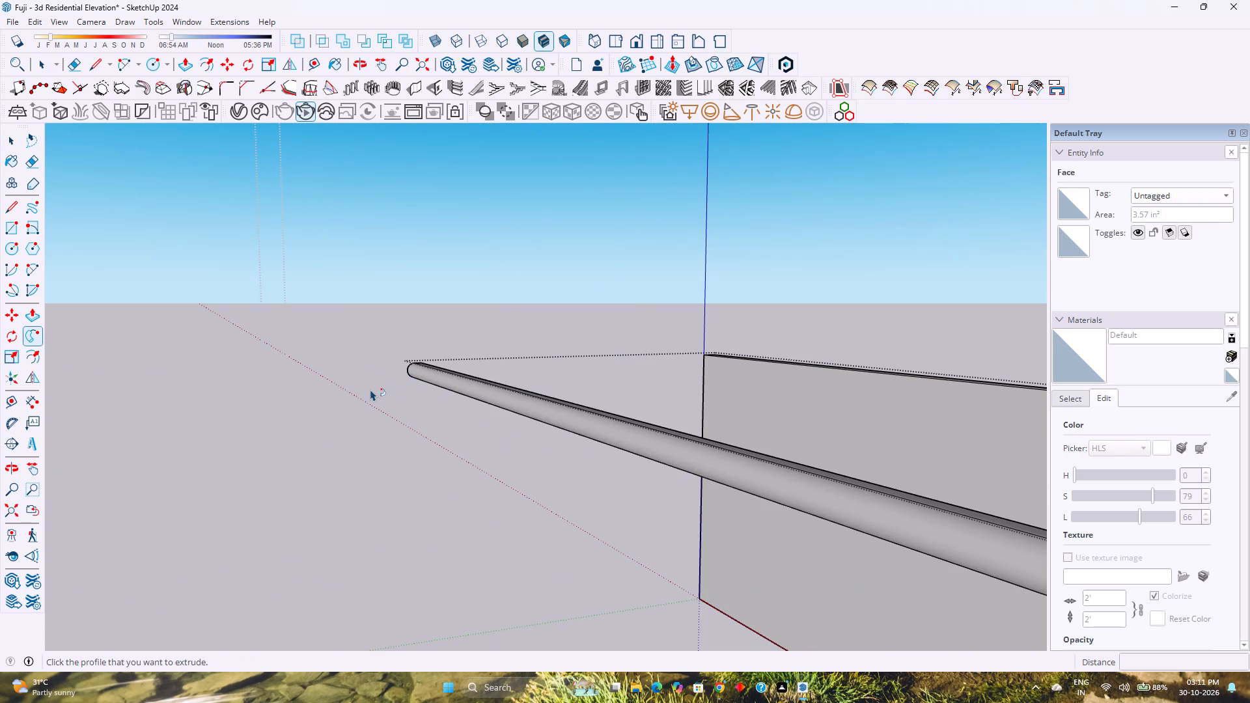
scroll(370, 389, "down", 16)
middle_click_drag(568, 500, 578, 490)
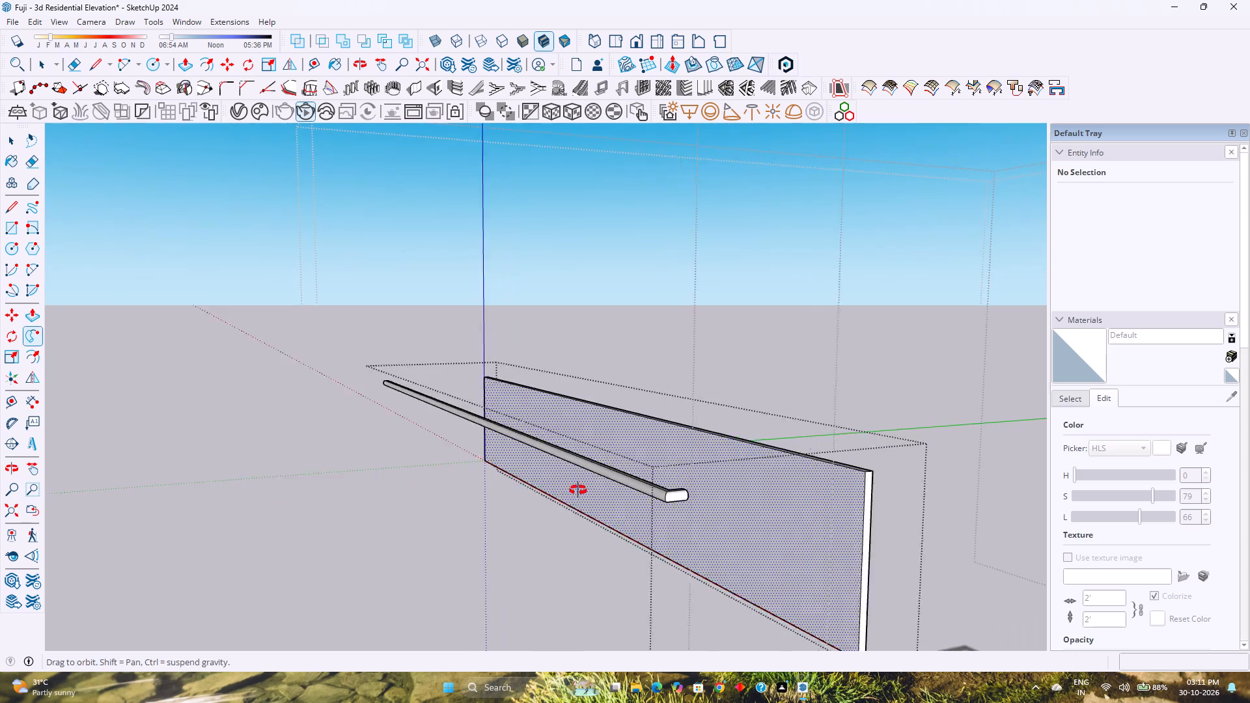
middle_click_drag(578, 490, 581, 488)
middle_click(581, 488)
scroll(582, 488, "down", 2)
key("space")
Copy the whole swept handrail straight down by the wall panel's height, from its top corner to its bottom corner.
scroll(576, 486, "down", 2)
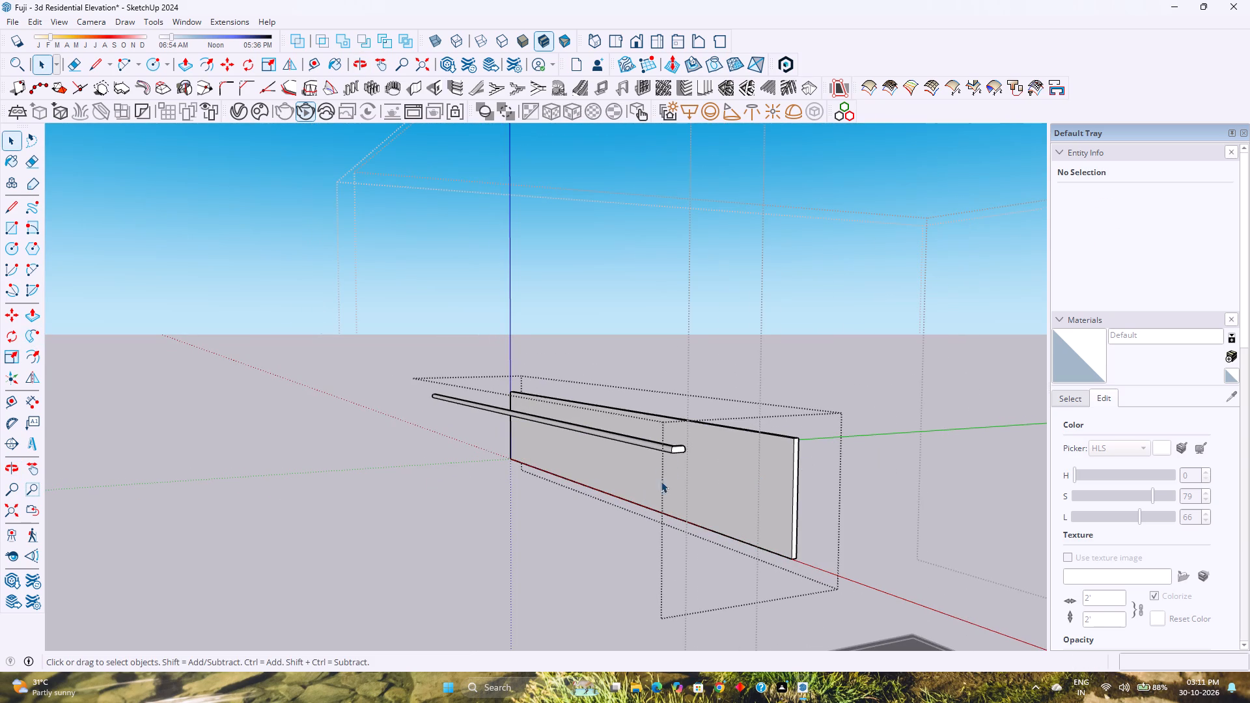
scroll(671, 455, "up", 6)
middle_click_drag(677, 455, 638, 452)
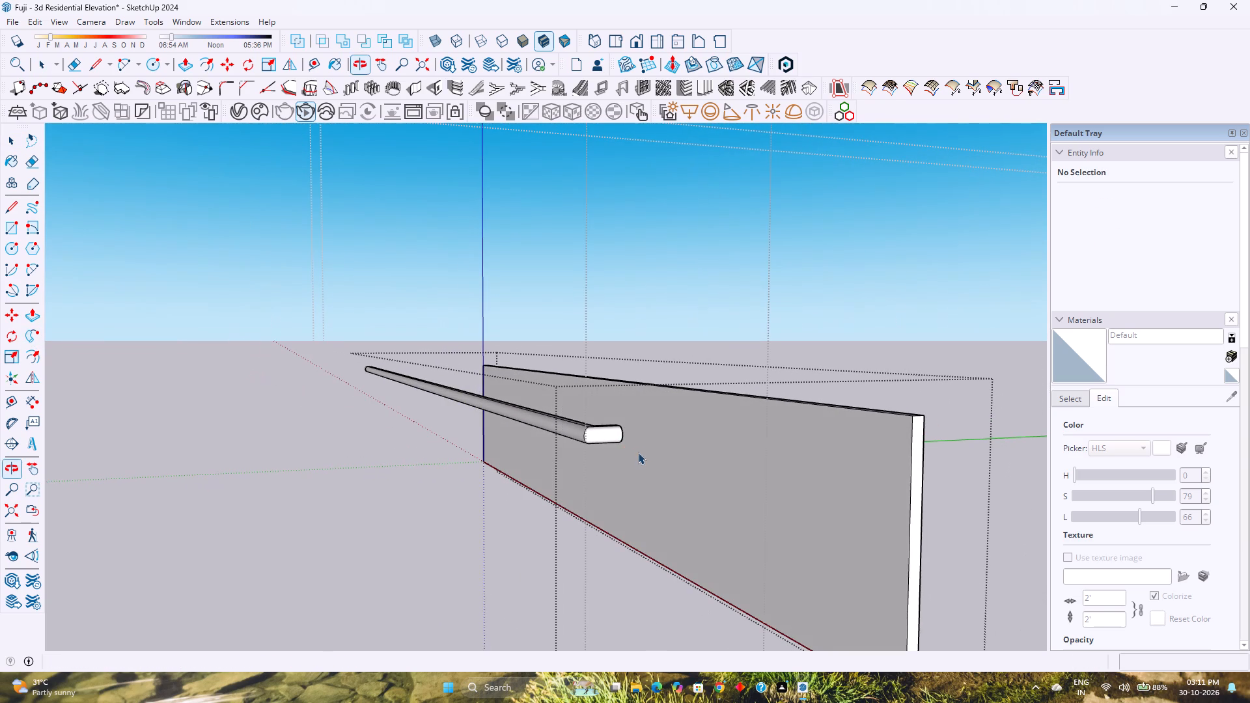
double_click(610, 439)
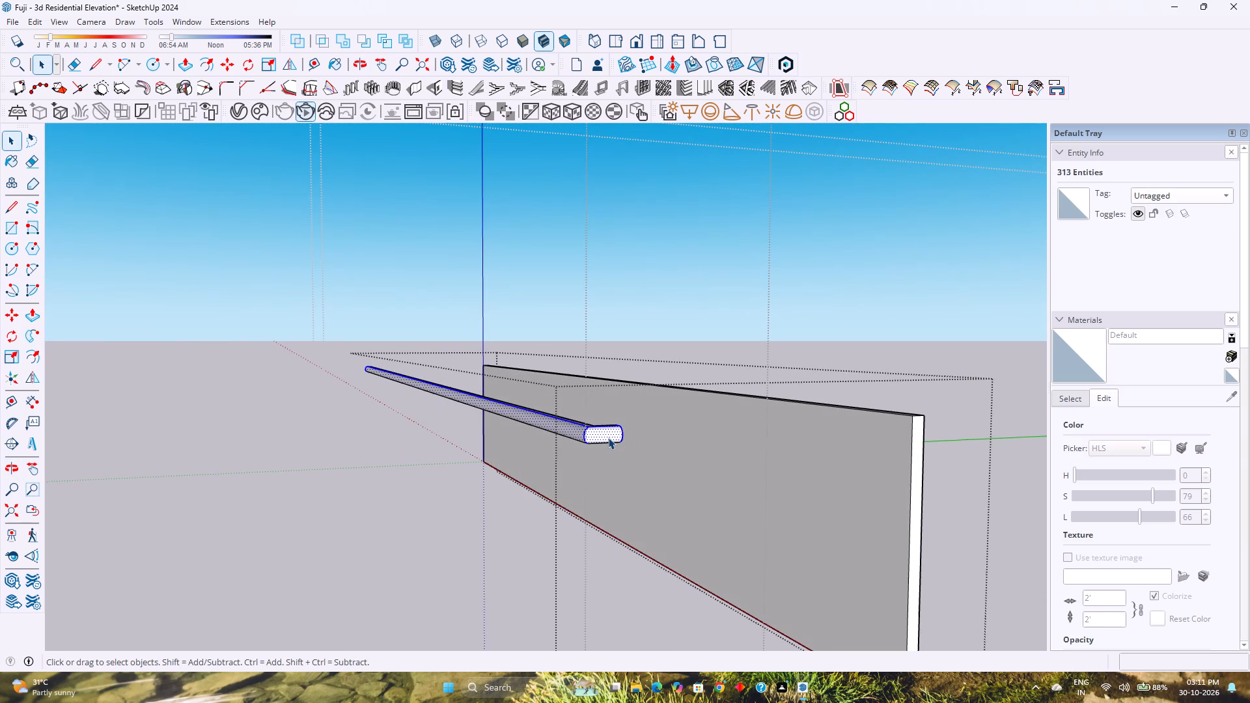
scroll(608, 437, "up", 6)
middle_click_drag(608, 437, 482, 544)
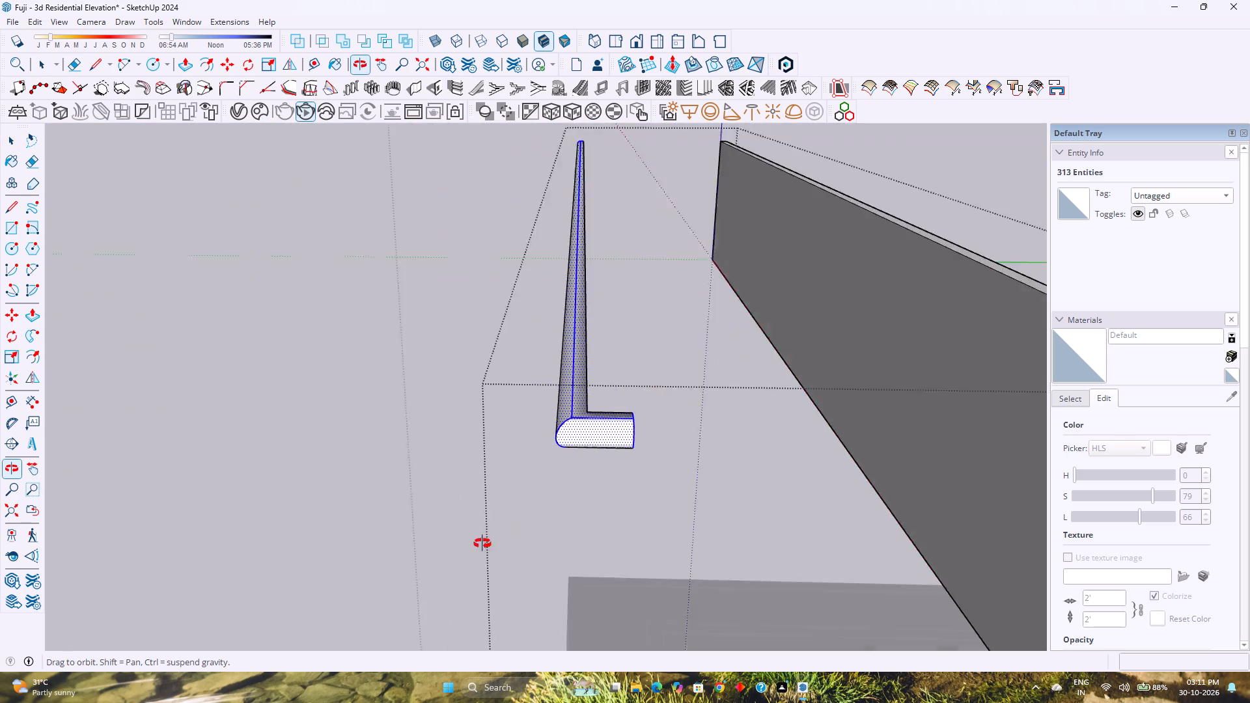
middle_click_drag(482, 544, 671, 493)
key("m")
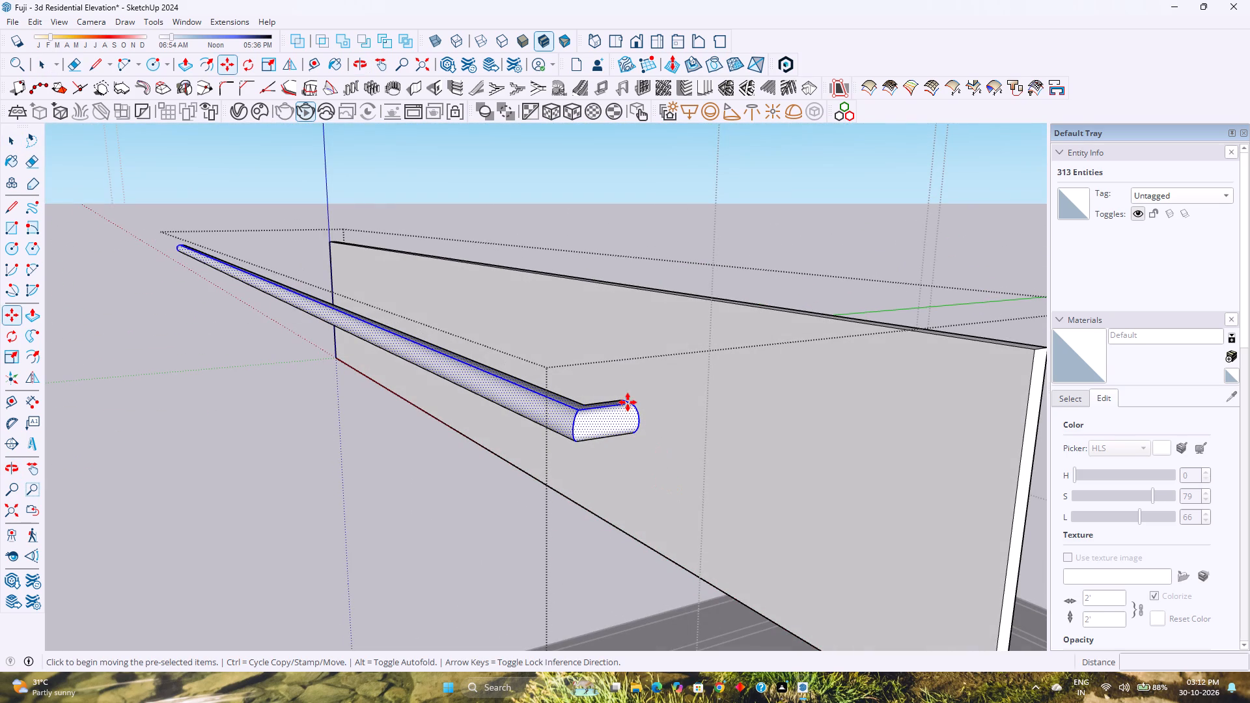
left_click(1033, 350)
scroll(987, 449, "down", 4)
middle_click_drag(983, 456, 903, 363, "shift")
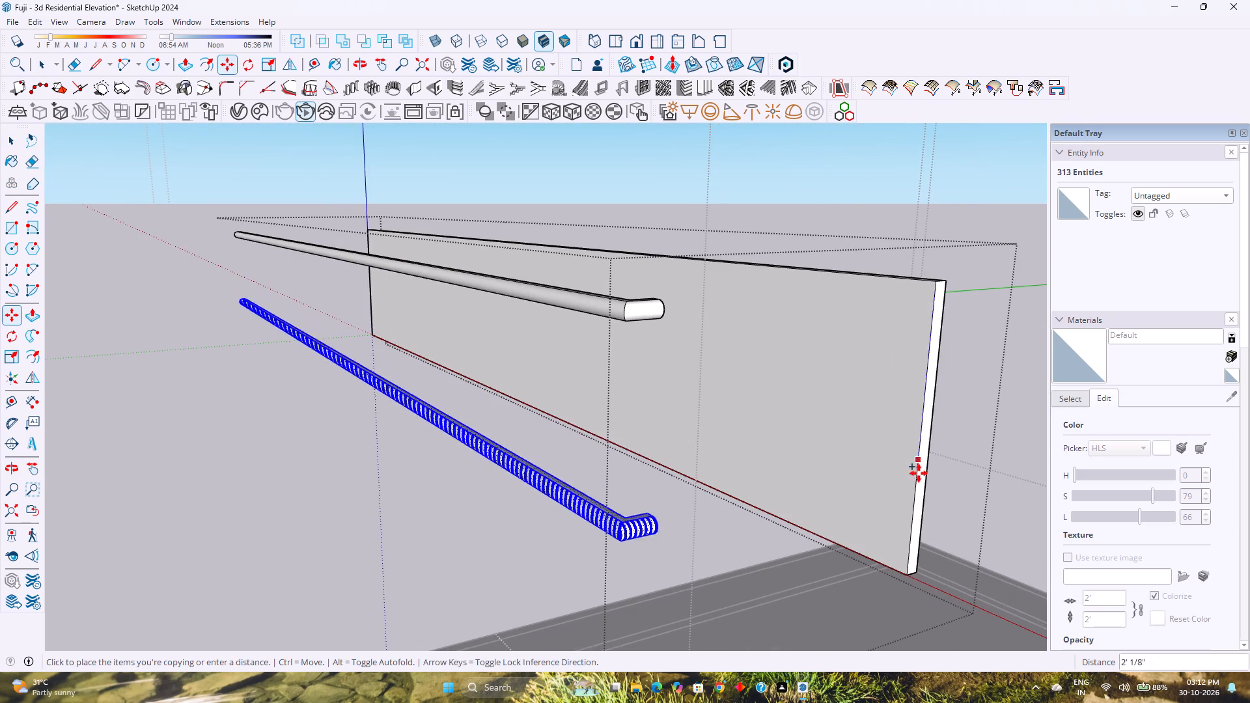
left_click(907, 575)
scroll(839, 529, "down", 3)
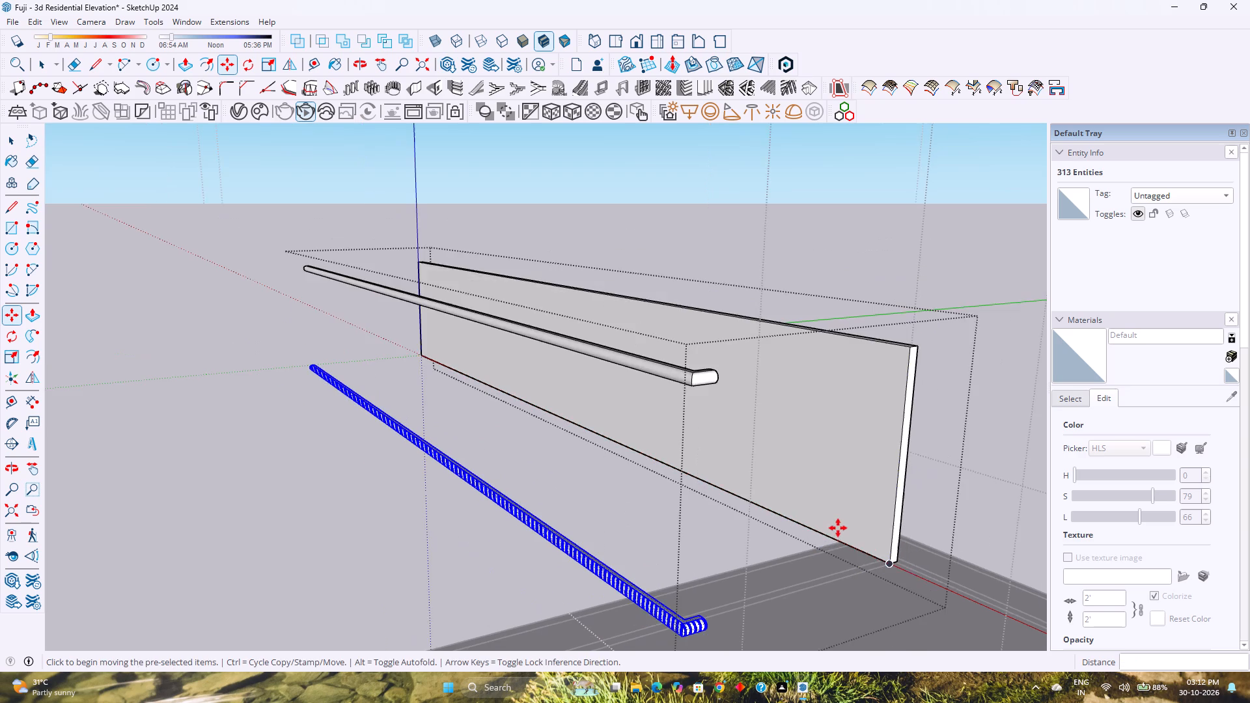
middle_click_drag(834, 525, 814, 510)
middle_click(814, 510)
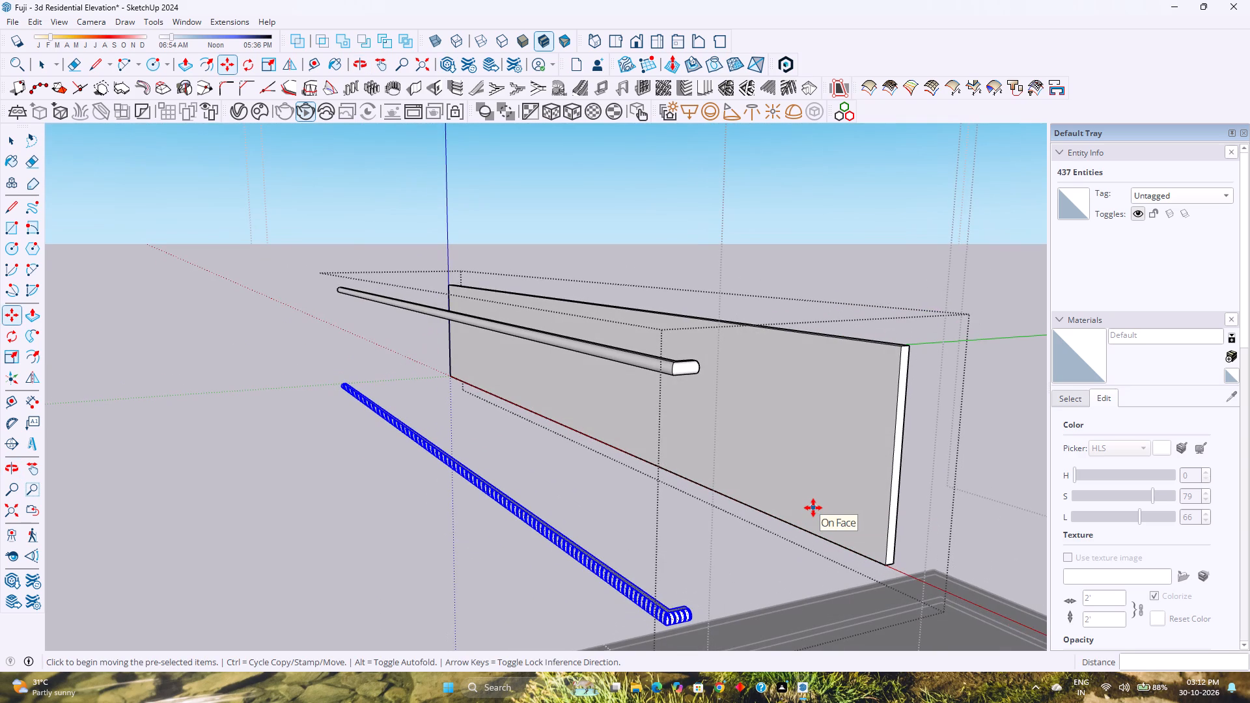
key("space")
Group the upper handrail together with its lower copy.
double_click(654, 366, "ctrl")
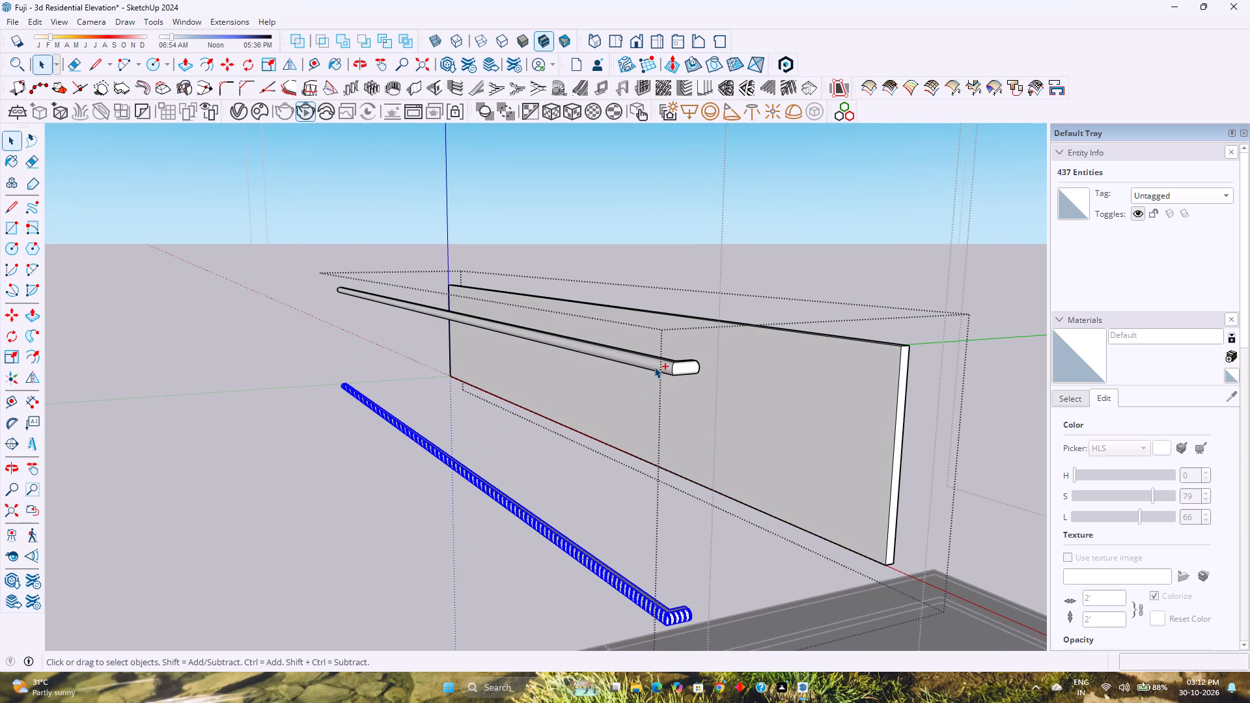
left_click(654, 366, "ctrl")
right_click(654, 366)
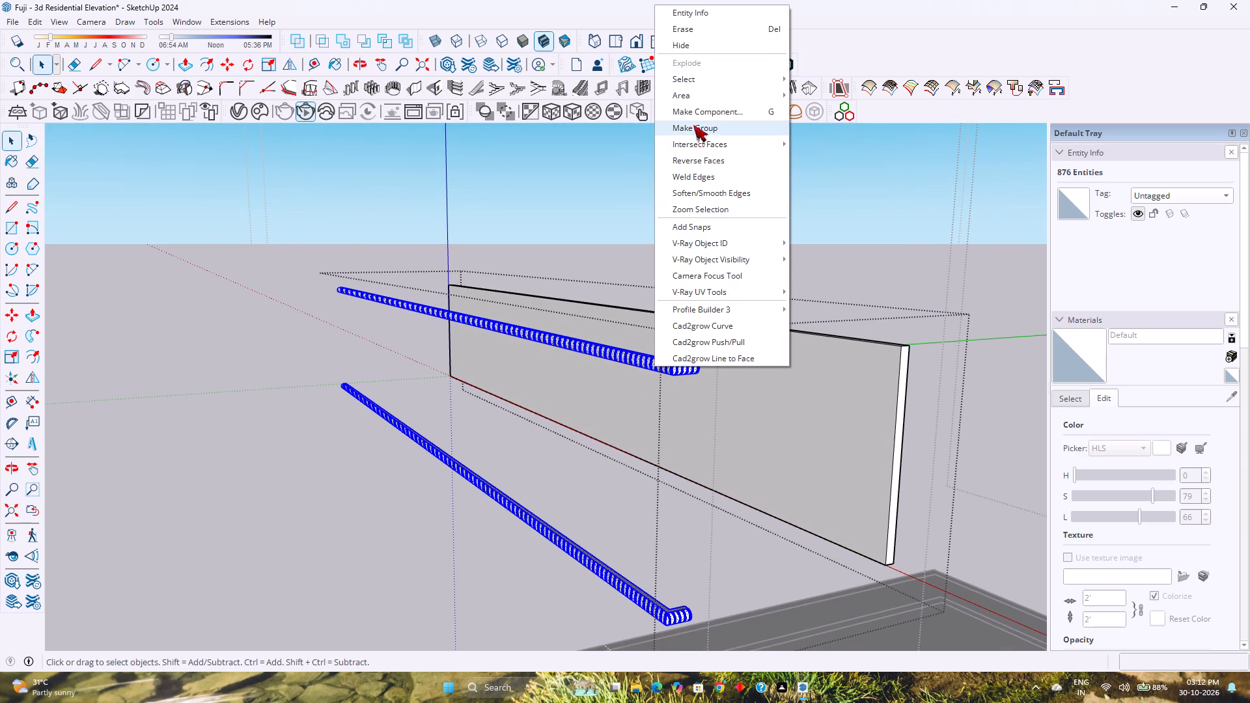
left_click(699, 120)
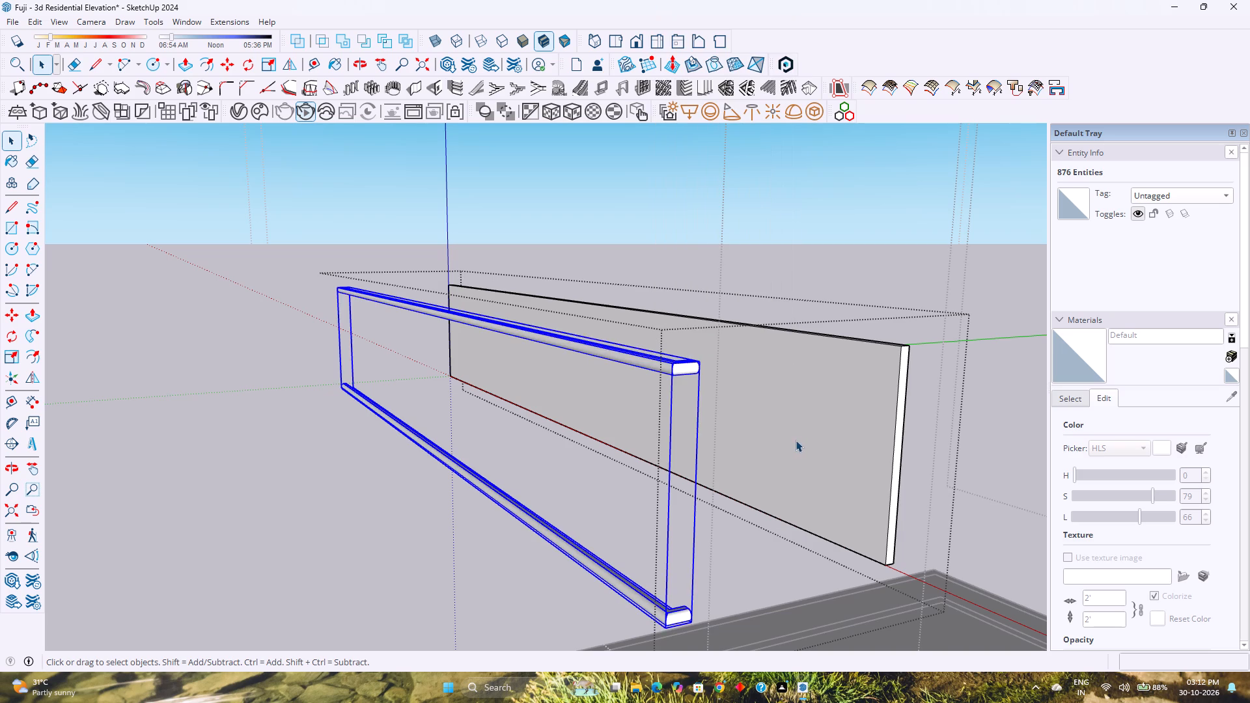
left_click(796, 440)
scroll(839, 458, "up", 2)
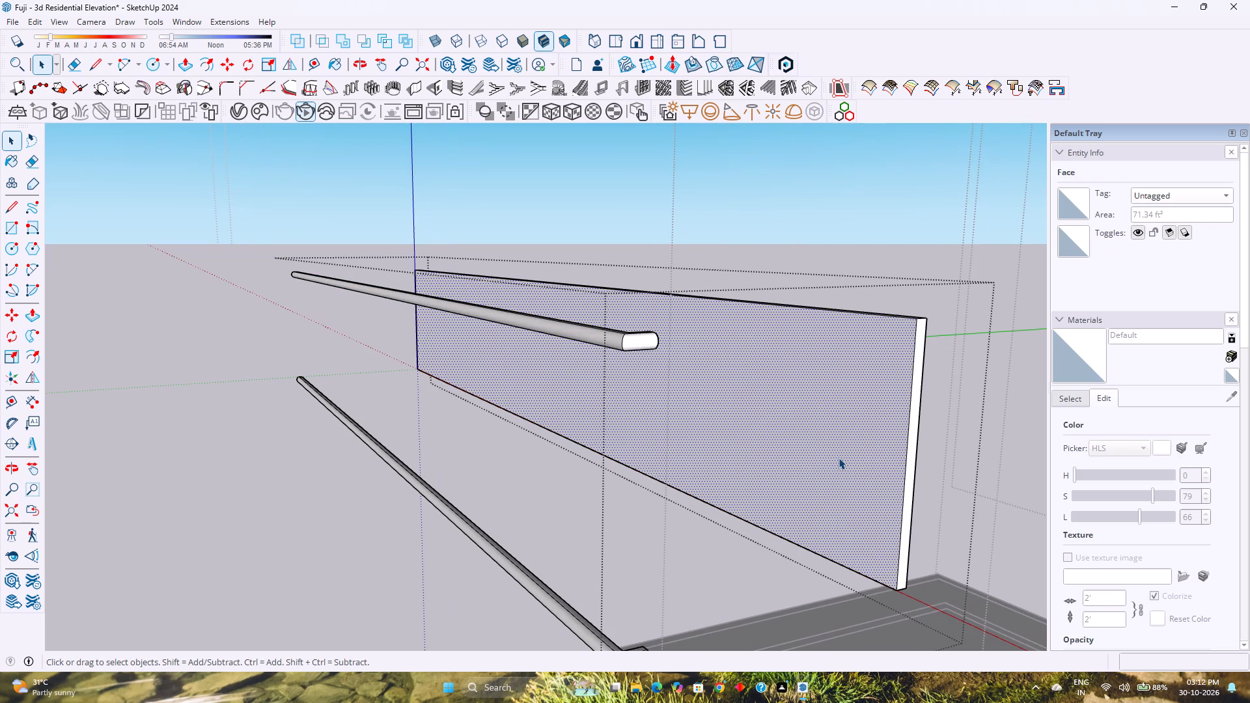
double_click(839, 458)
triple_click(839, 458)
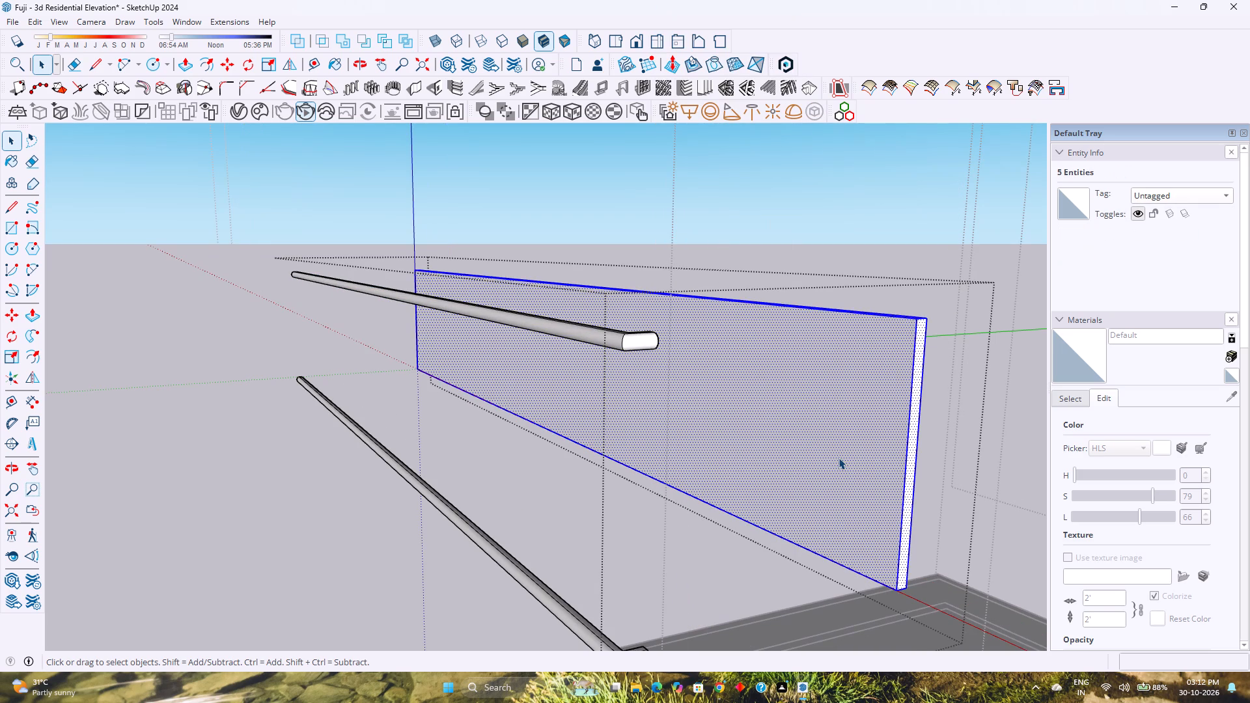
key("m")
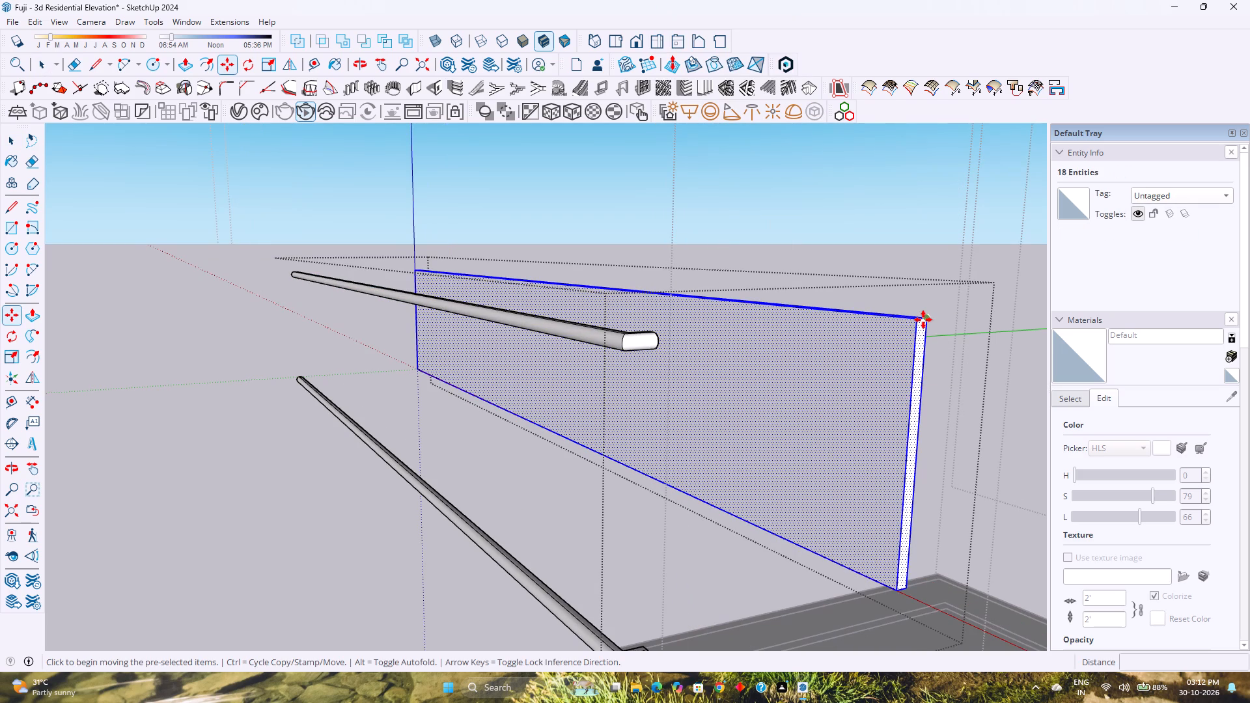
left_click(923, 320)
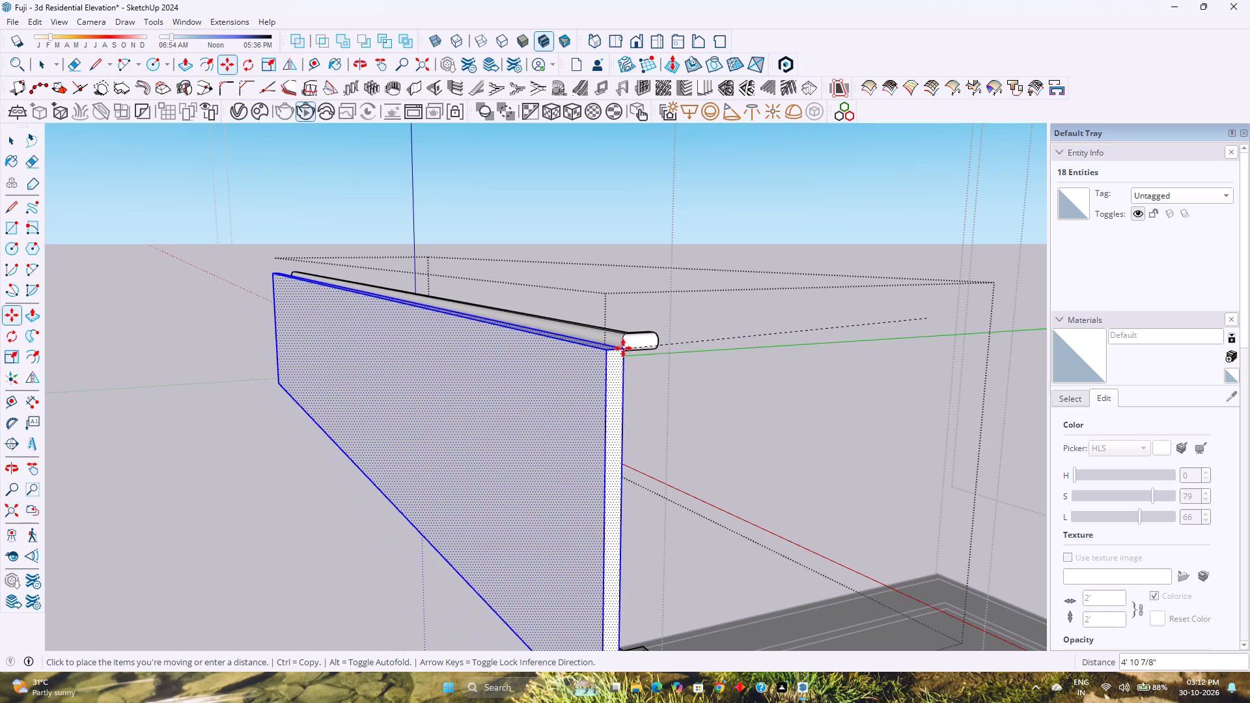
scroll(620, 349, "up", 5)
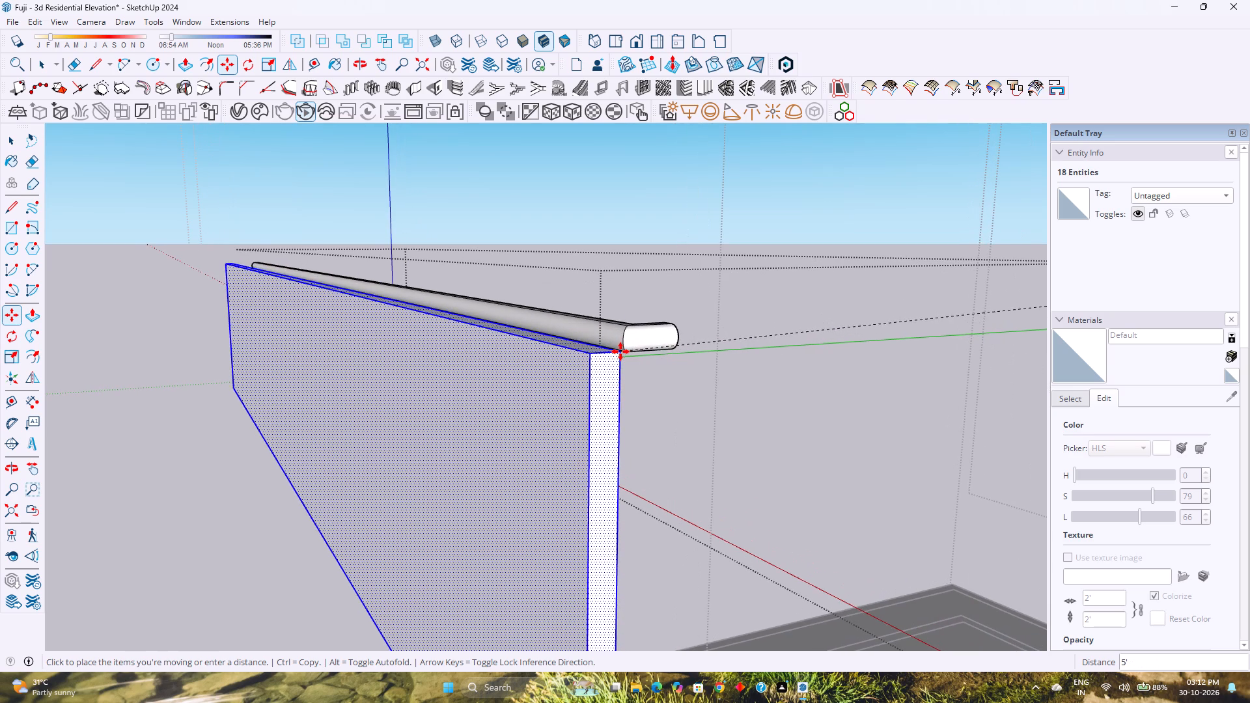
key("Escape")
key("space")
Copy the wall panel's large front face onto the underside corner at the end of the upper handrail's return.
double_click(819, 387)
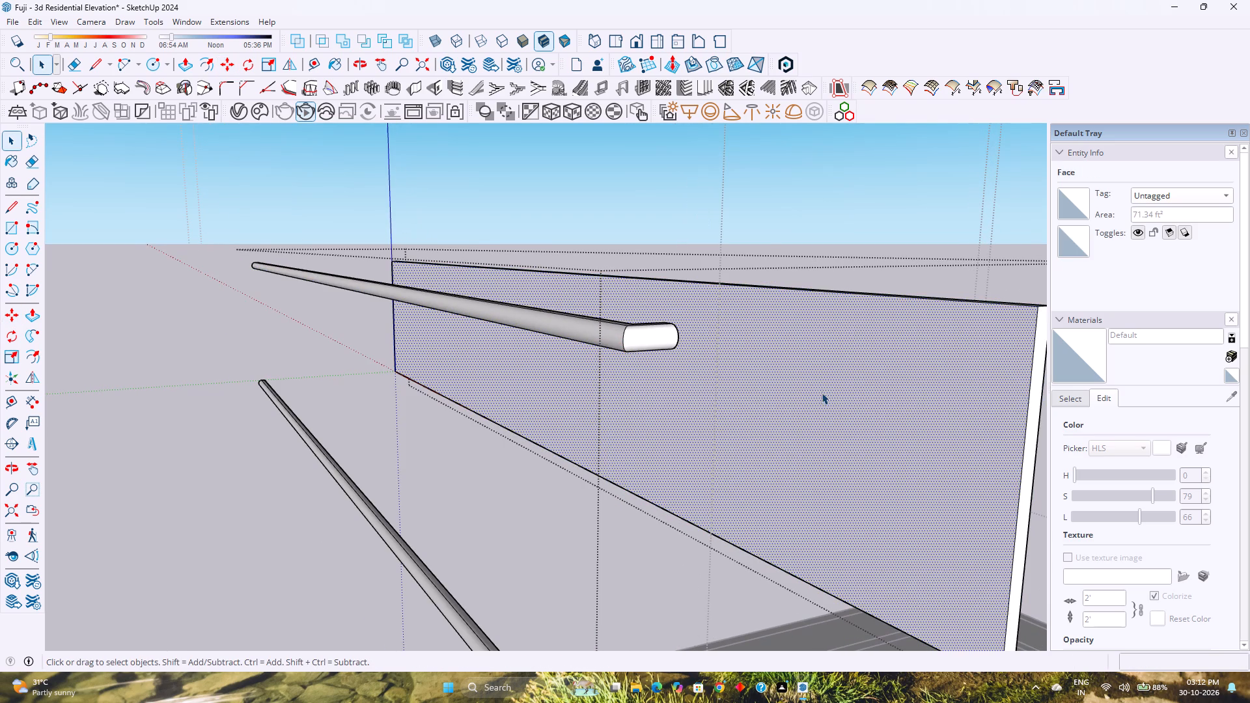
scroll(820, 393, "down", 3)
left_click(825, 393)
key("m")
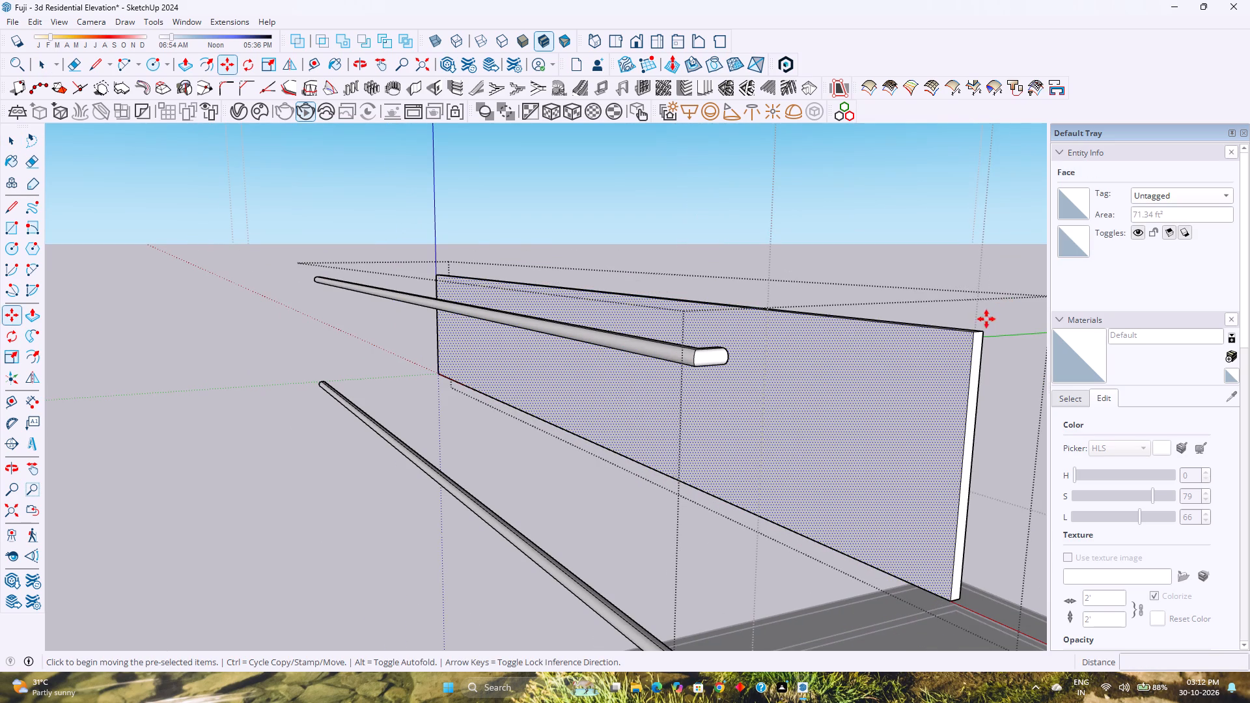
left_click(969, 335)
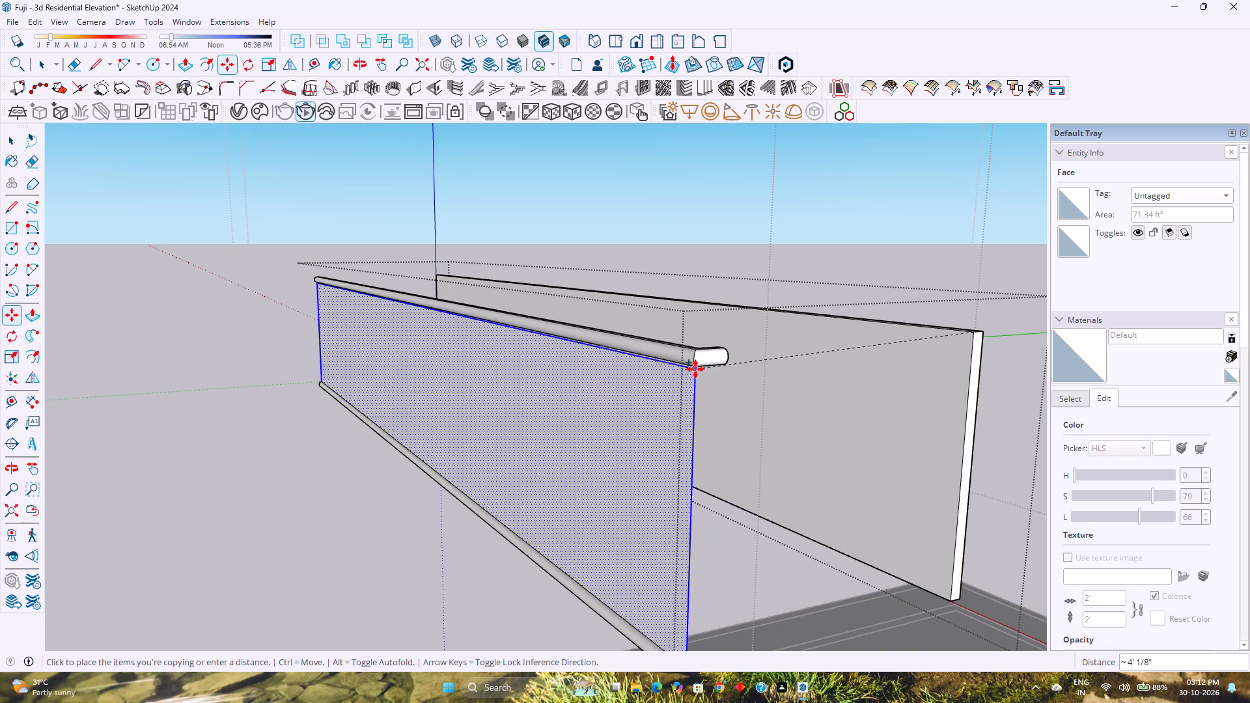
scroll(694, 368, "up", 6)
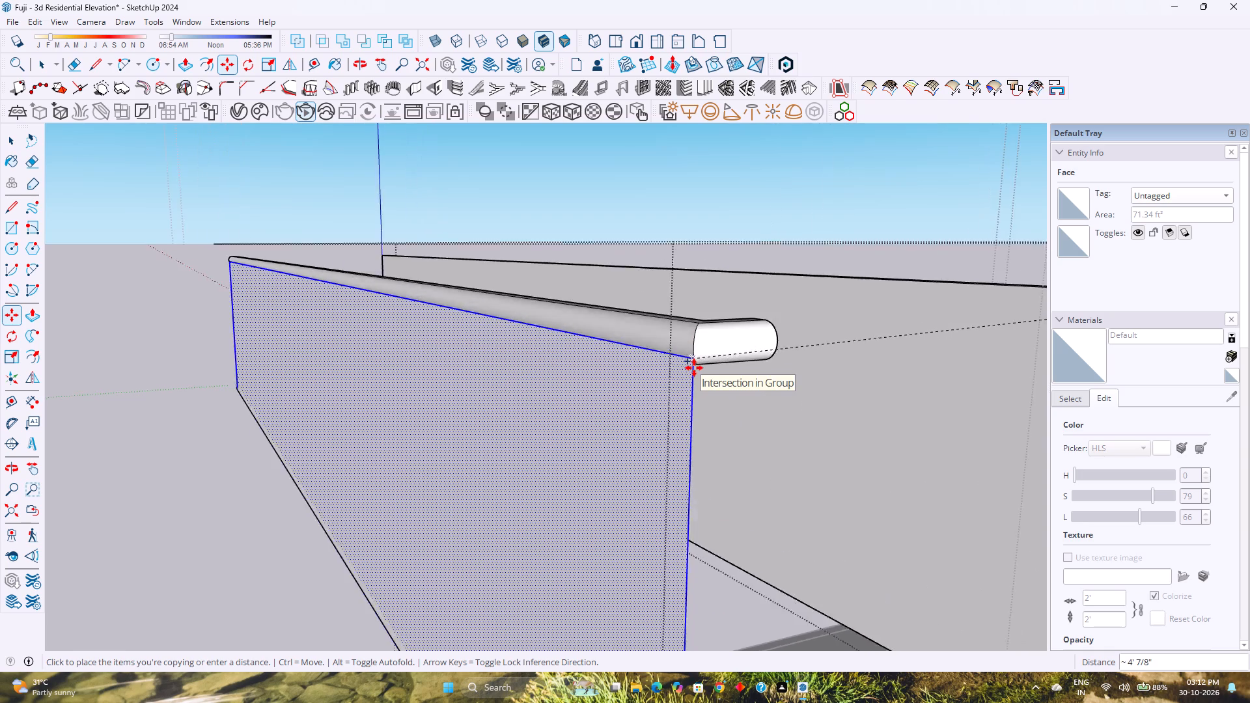
scroll(694, 368, "up", 4)
scroll(692, 368, "down", 3)
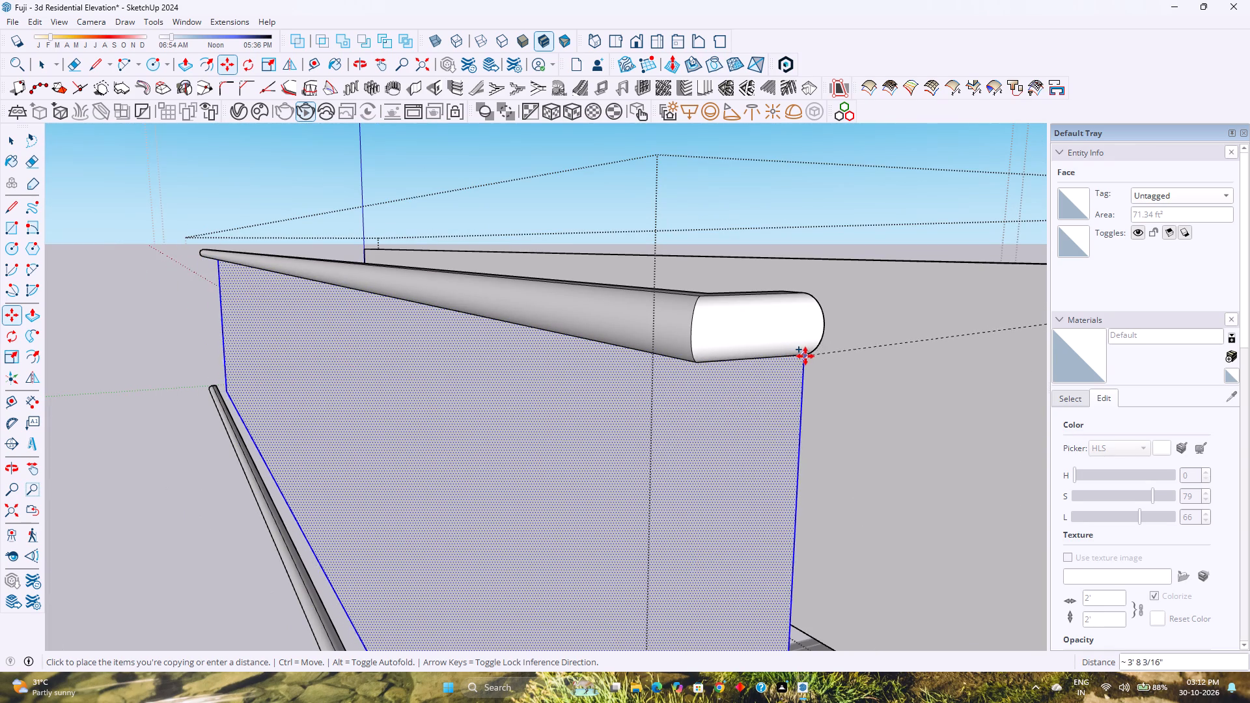
middle_click_drag(805, 356, 415, 439)
middle_click(415, 439)
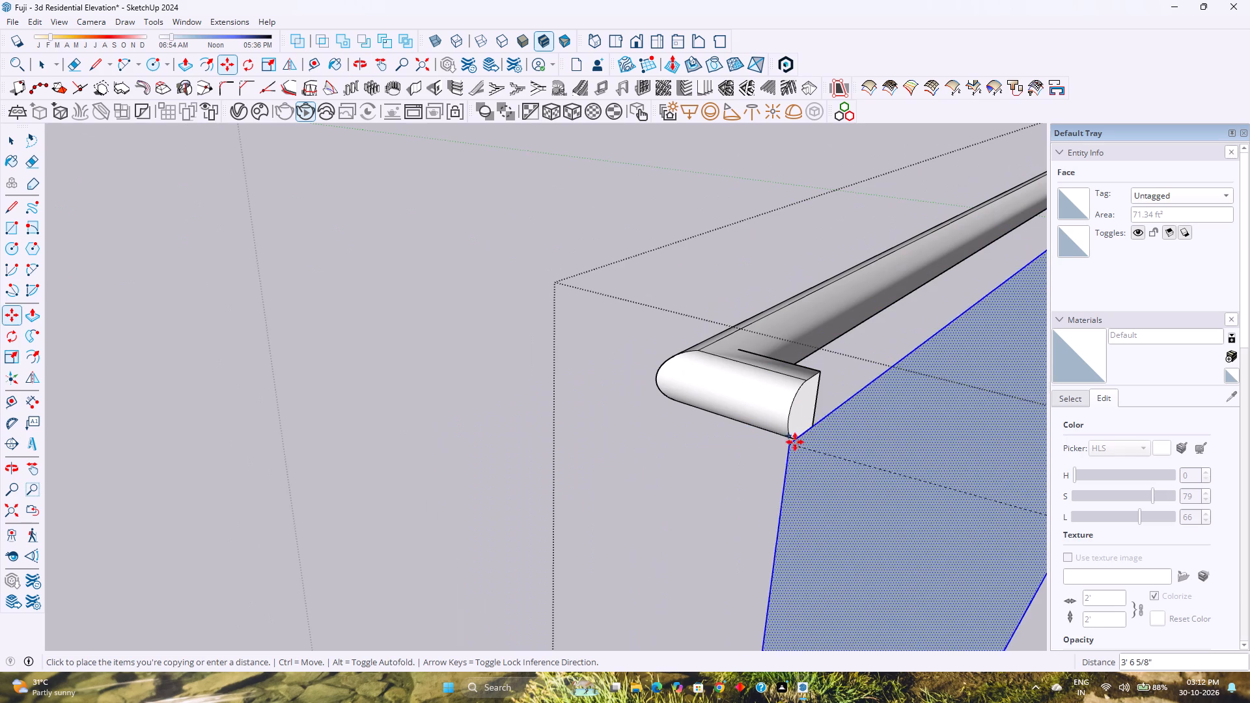
left_click(812, 426)
Examine how the copied panel face fits between the upper and lower rails along their length and at both ends.
middle_click_drag(753, 447, 965, 404)
middle_click(967, 404)
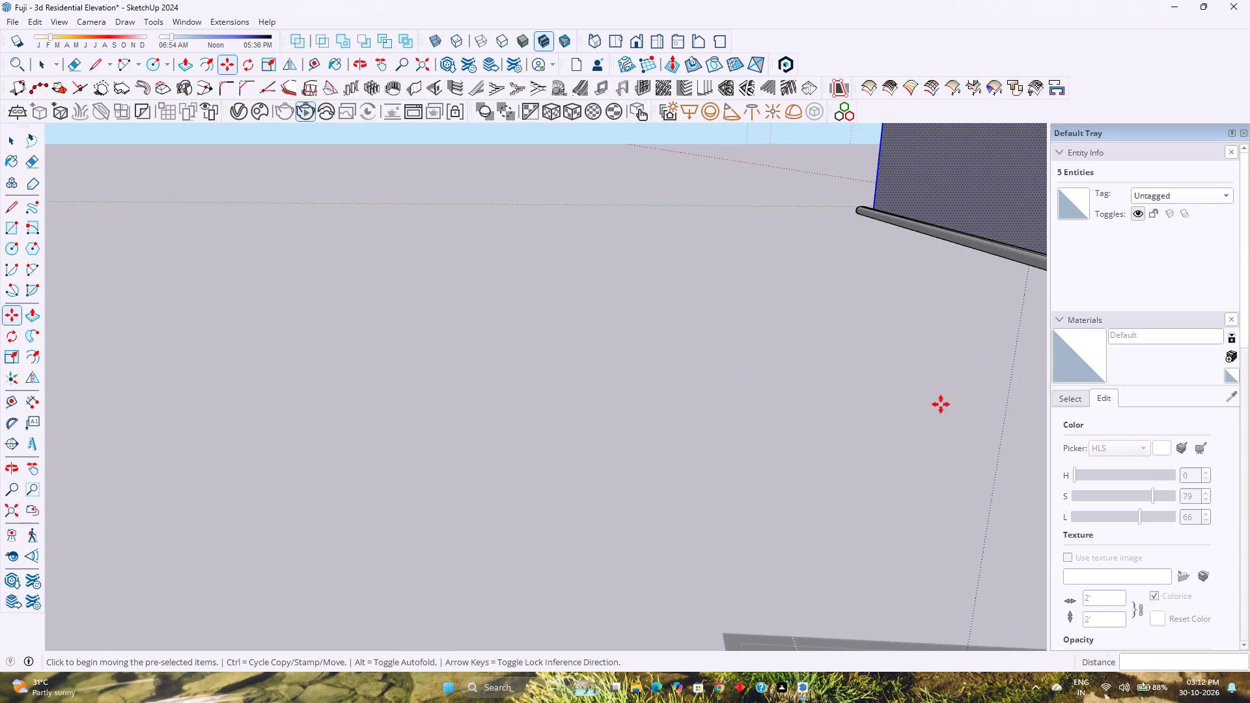
scroll(888, 410, "down", 7)
middle_click_drag(880, 412, 688, 460, "ctrl")
middle_click_drag(587, 467, 837, 448)
middle_click(837, 448)
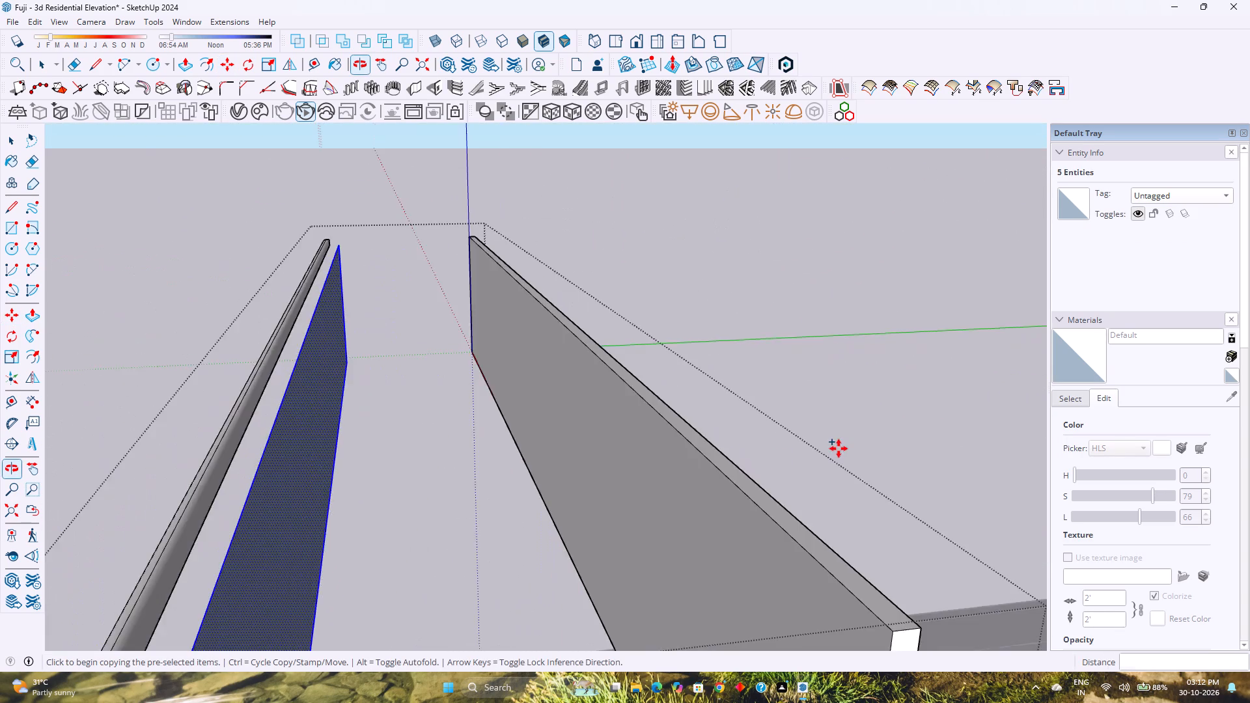
scroll(839, 446, "down", 4)
middle_click_drag(637, 482, 848, 413)
middle_click(872, 412)
middle_click_drag(854, 413, 693, 417, "ctrl")
middle_click(693, 417, "ctrl")
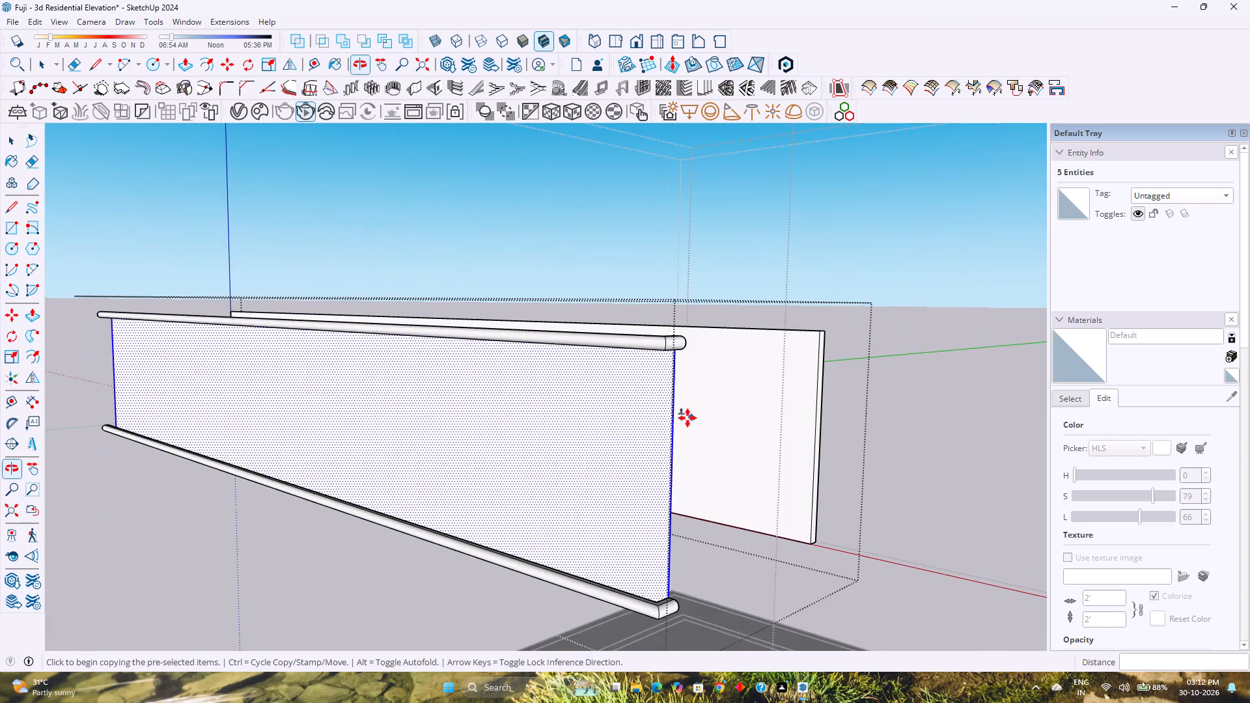
scroll(627, 445, "down", 3)
middle_click_drag(601, 452, 788, 447)
middle_click(789, 447)
scroll(693, 454, "down", 3)
middle_click_drag(585, 471, 837, 477, "ctrl")
middle_click(837, 477, "ctrl")
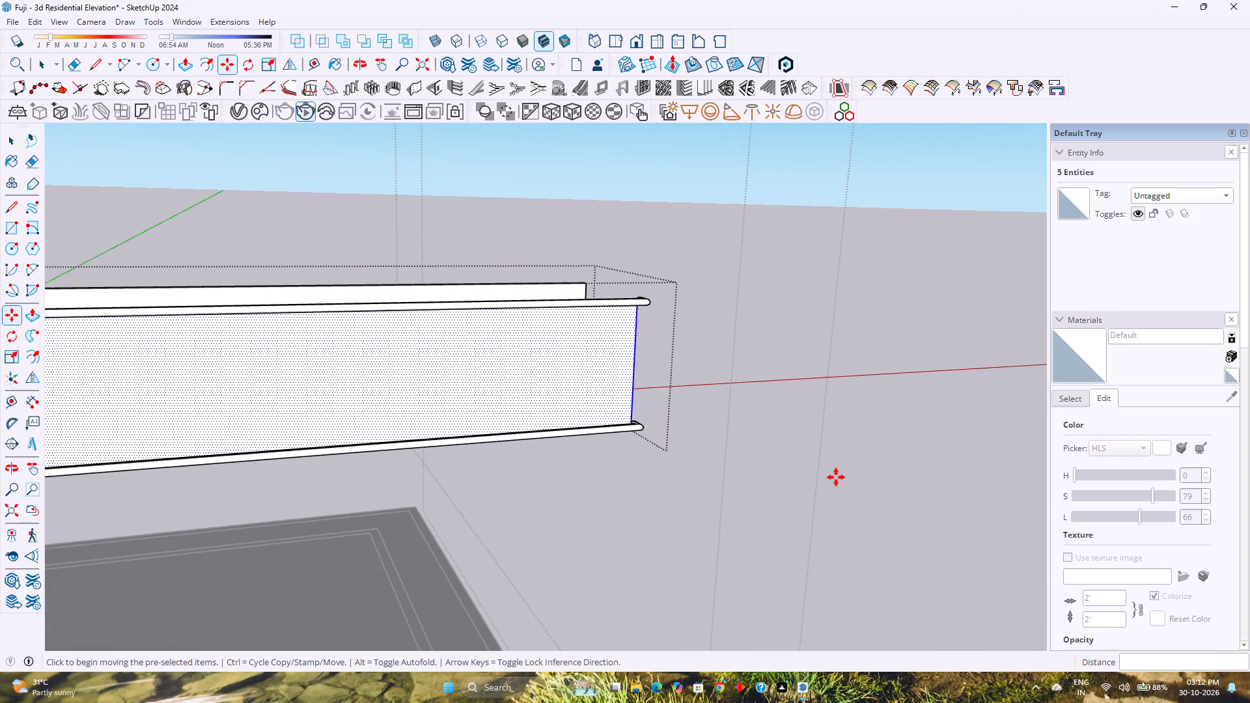
scroll(686, 471, "down", 3)
middle_click_drag(678, 470, 294, 476)
middle_click(294, 476)
scroll(525, 428, "up", 5)
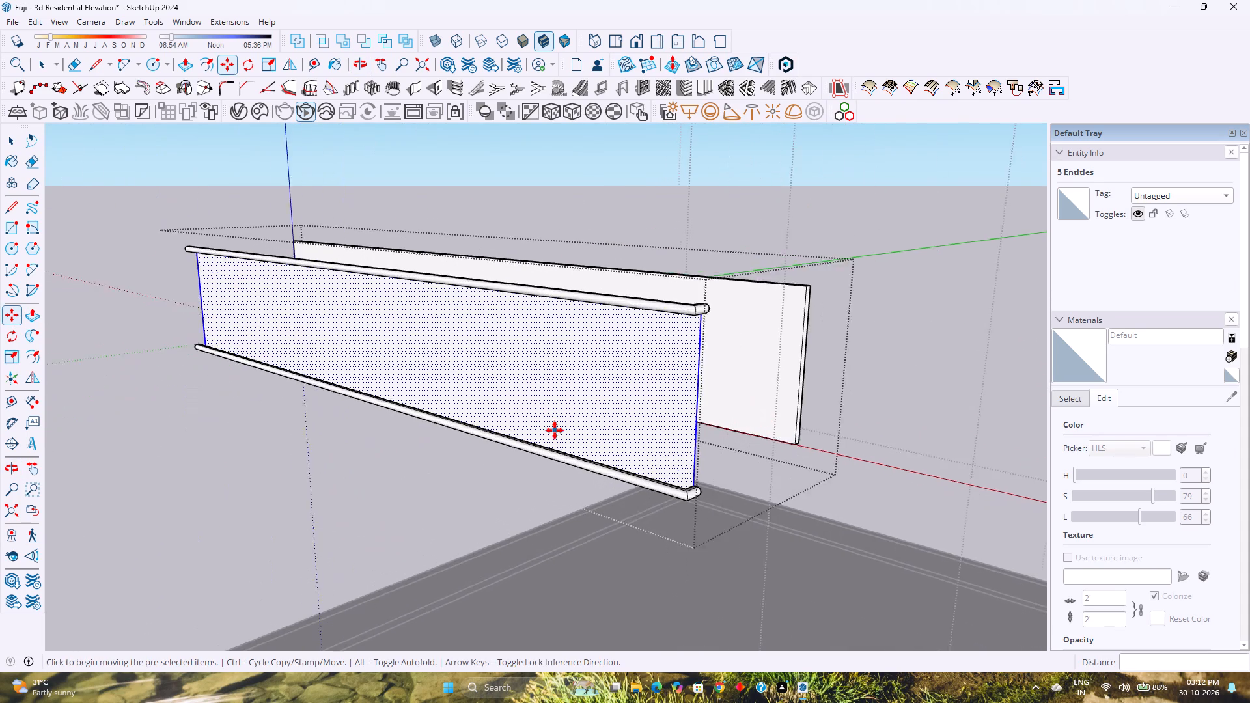
middle_click_drag(555, 430, 378, 456)
middle_click(378, 456)
Remove the original wall panel behind the railing by pushing its large face back 2" through its full thickness.
key("space")
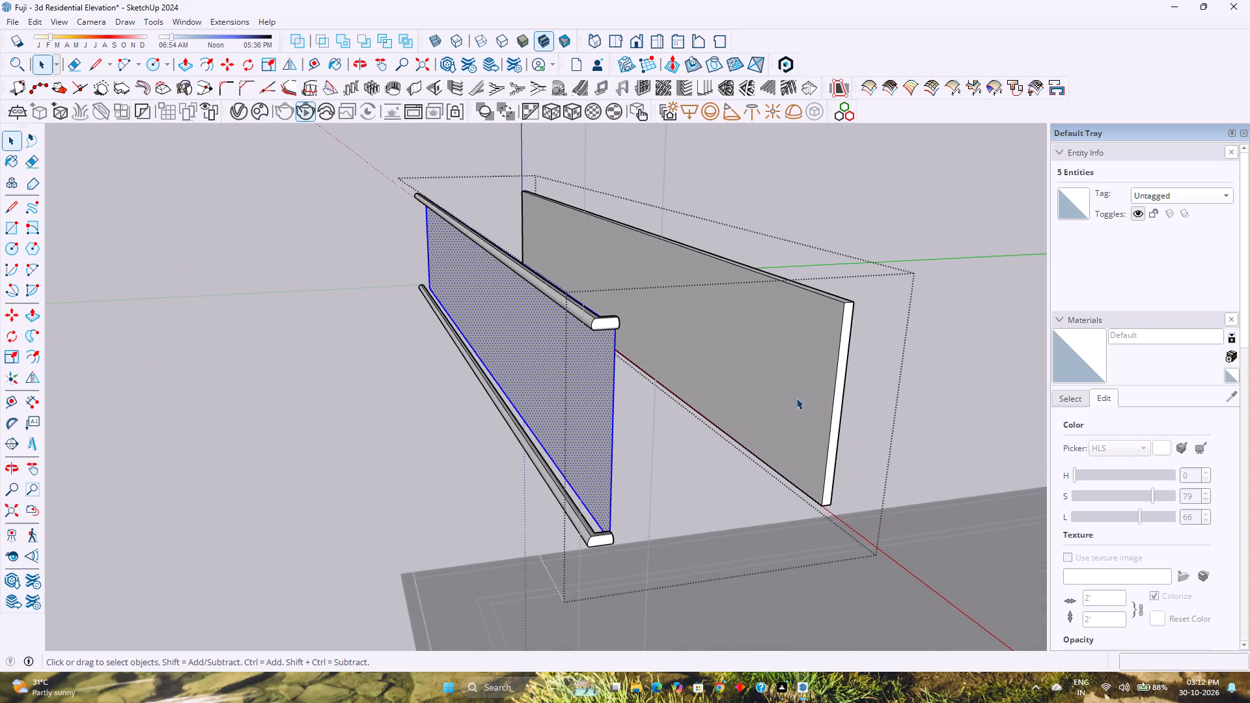
key("p")
left_click(788, 396)
key("Escape")
left_click(788, 396)
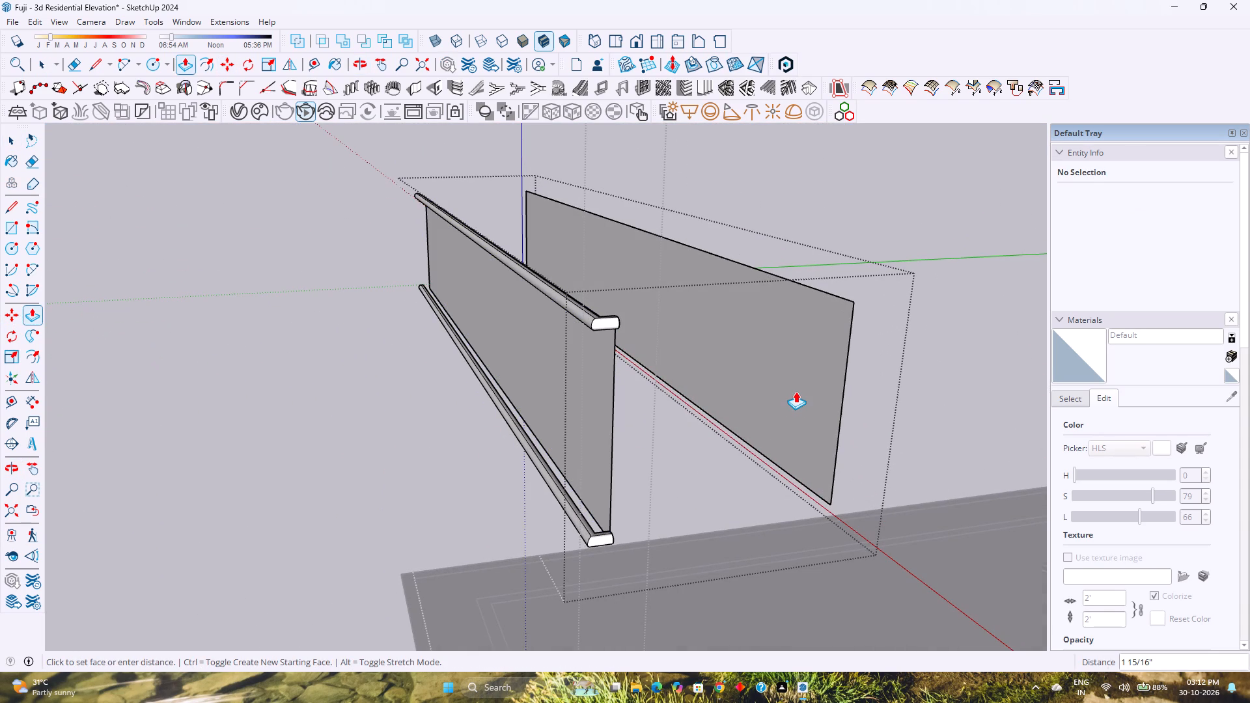
key("2")
key("Return")
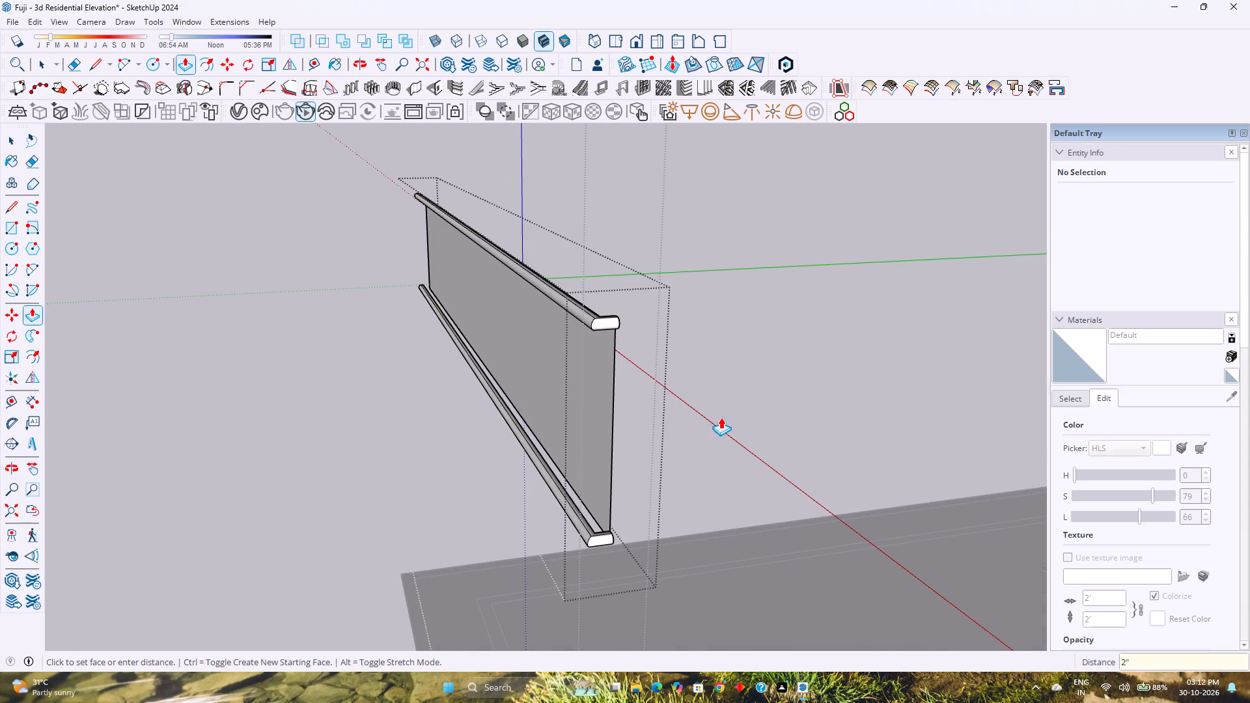
Paint the panel face between the two rails with Translucent Glass Blue from the Glass and Mirrors materials.
scroll(604, 447, "up", 4)
middle_click_drag(600, 450, 682, 452)
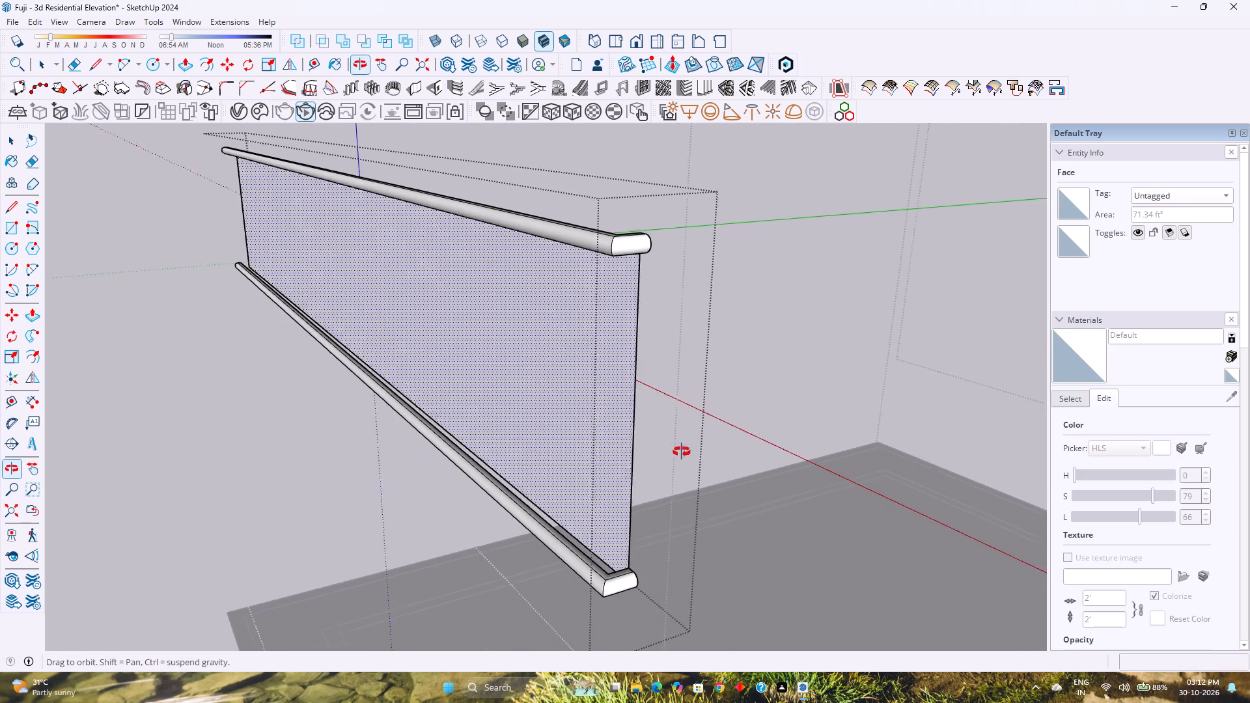
middle_click_drag(682, 452, 684, 450)
middle_click(684, 450)
left_click(1087, 402)
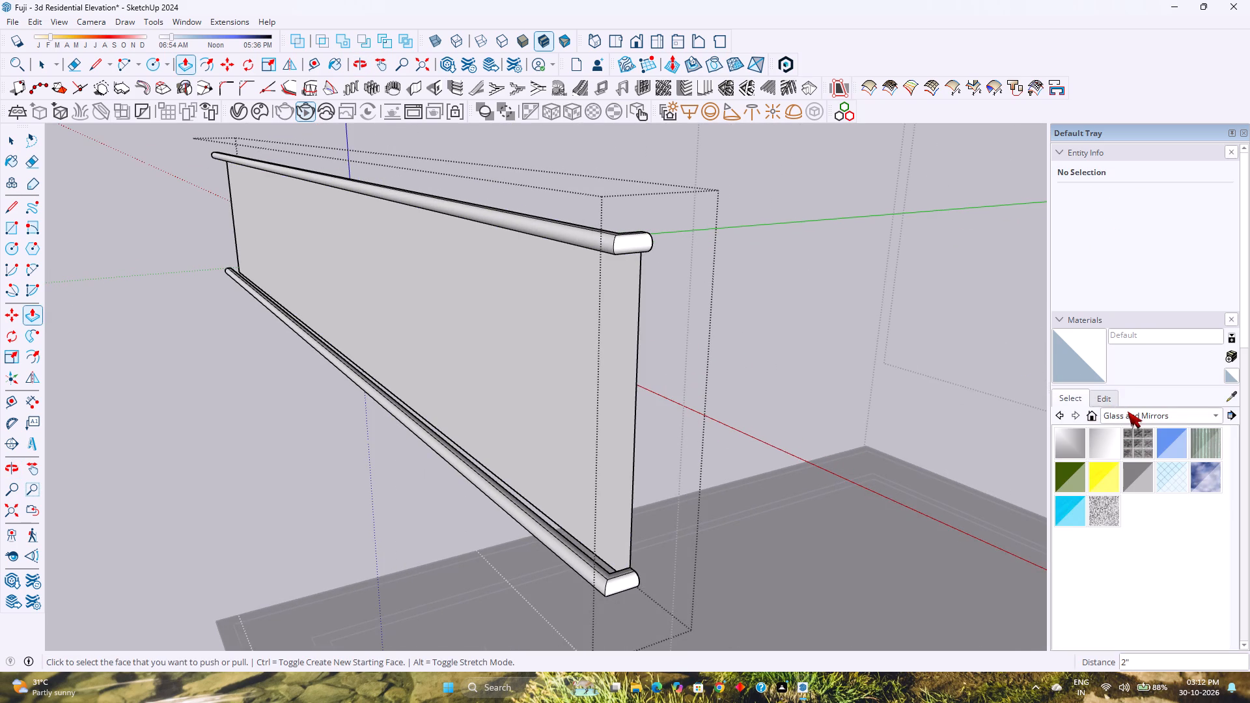
left_click(1128, 411)
scroll(1097, 308, "up", 3)
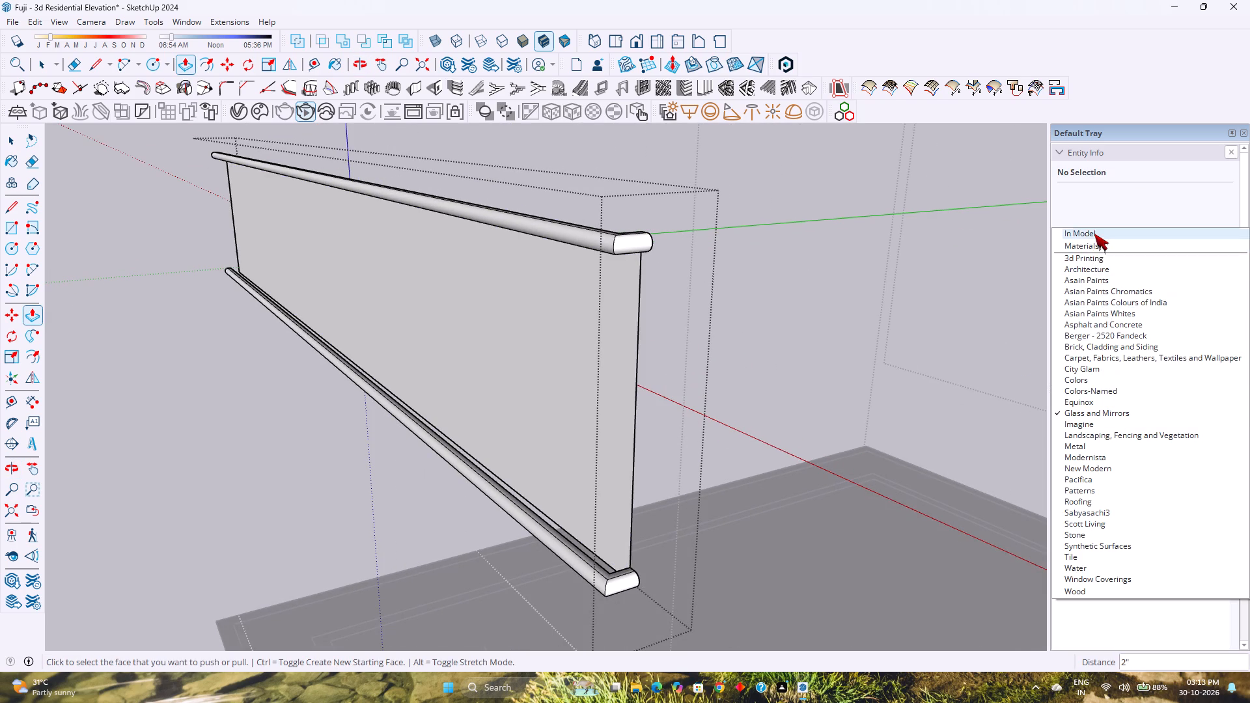
left_click(1094, 234)
scroll(1133, 491, "down", 4)
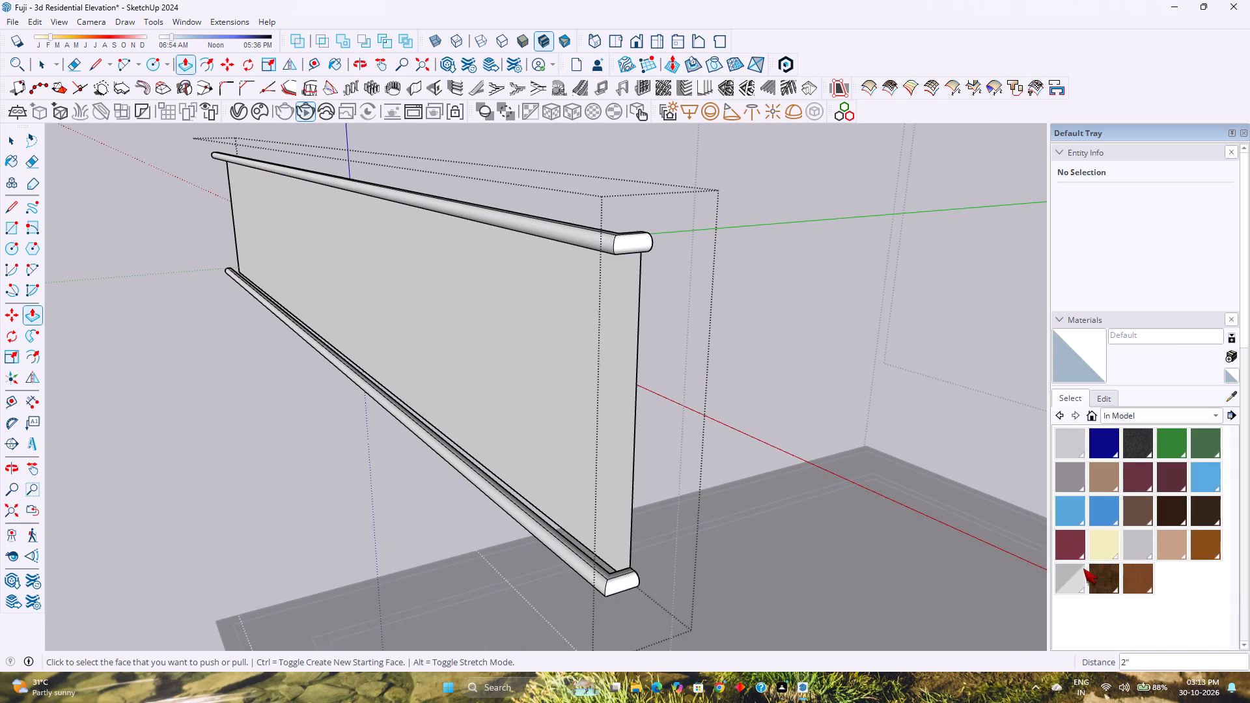
left_click(1128, 413)
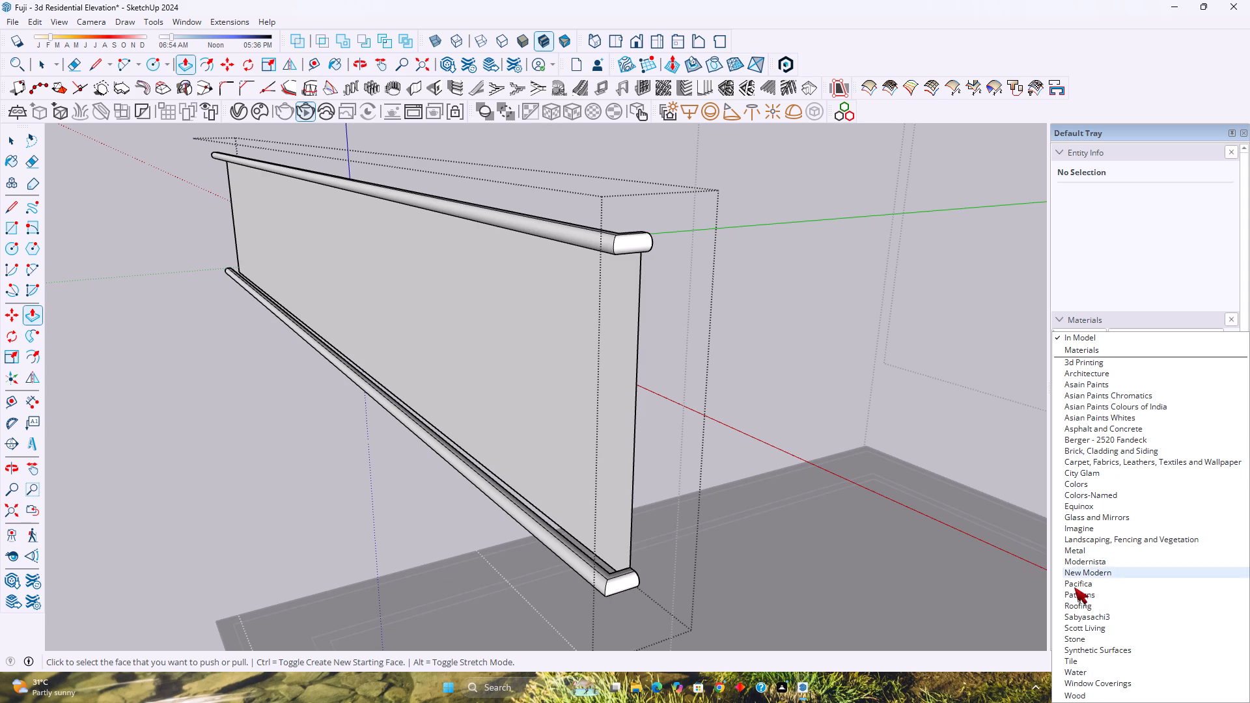
left_click(1089, 514)
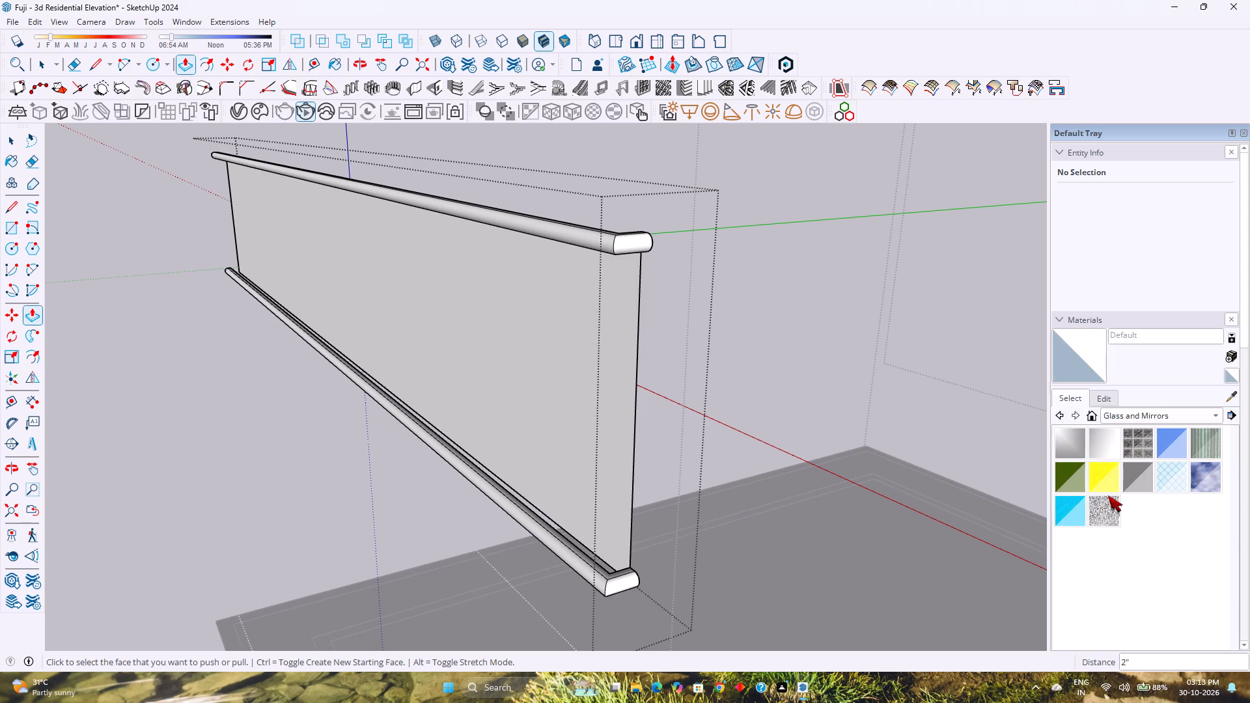
left_click(1175, 435)
left_click(552, 422)
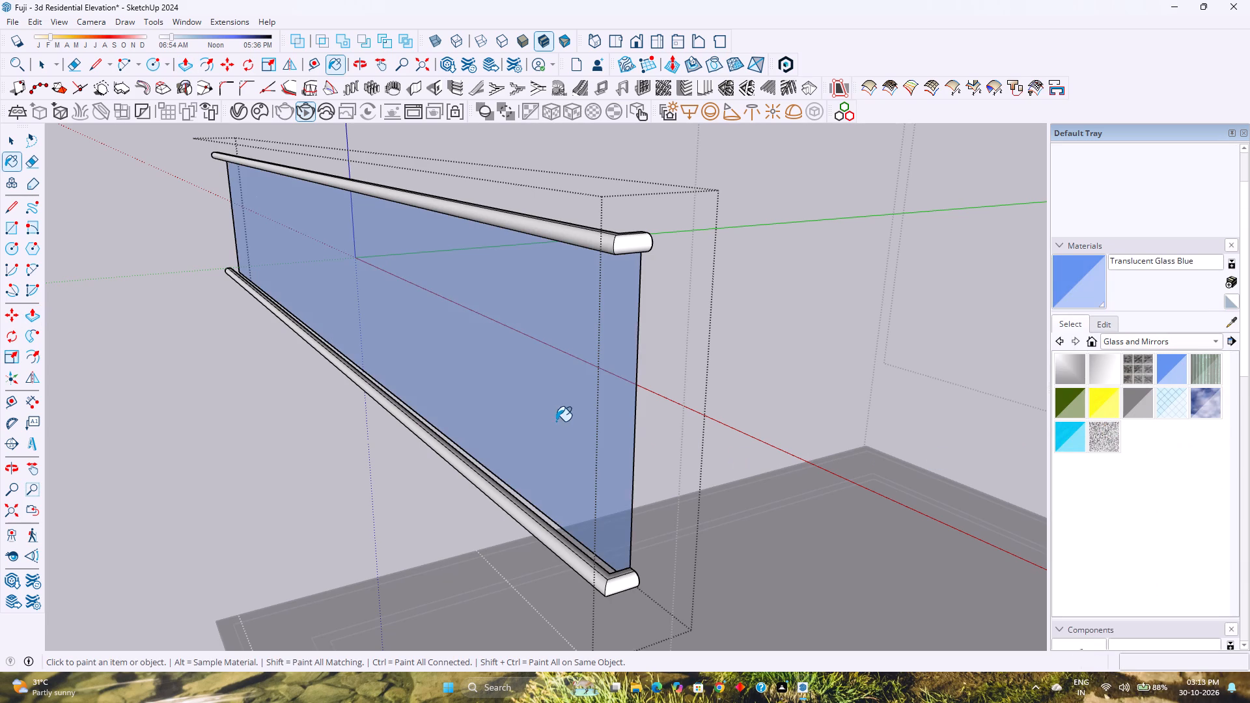
Soften the glass material's colour to saturation 44 and lightness 83, and paint the panel face with it.
left_click(1106, 321)
left_click_drag(1151, 419, 1129, 420)
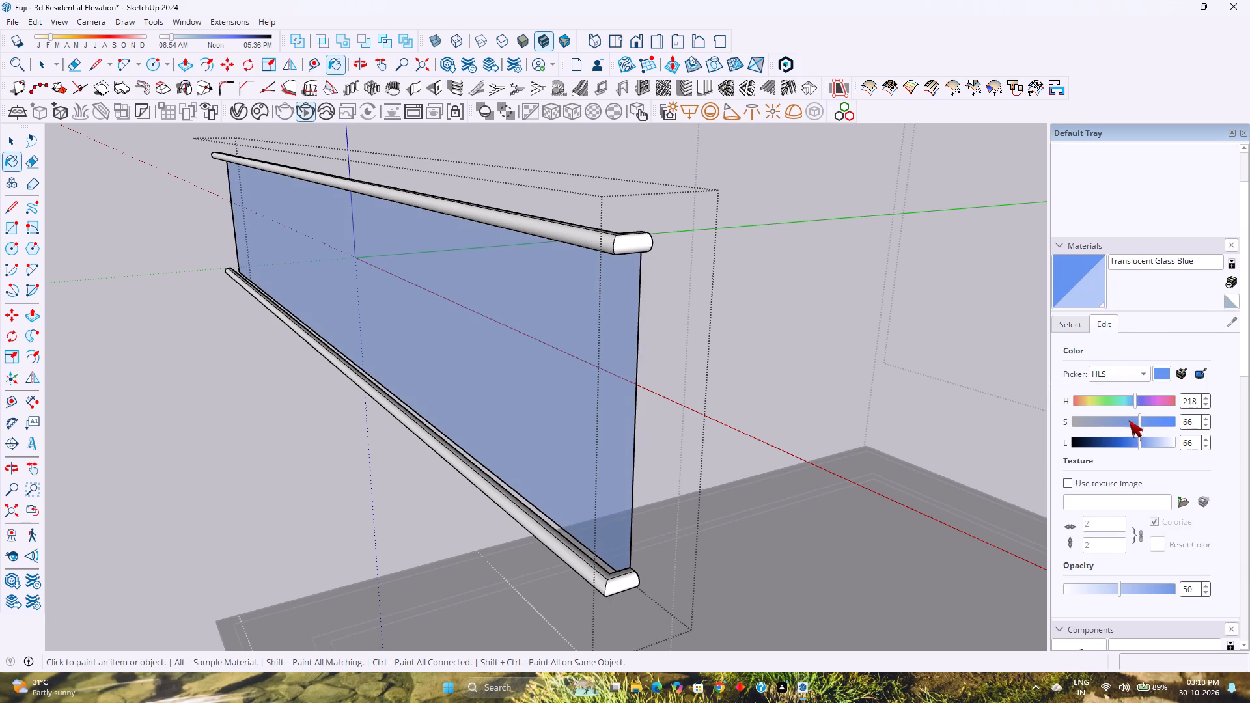
left_click_drag(1129, 420, 1116, 424)
left_click_drag(1137, 446, 1141, 445)
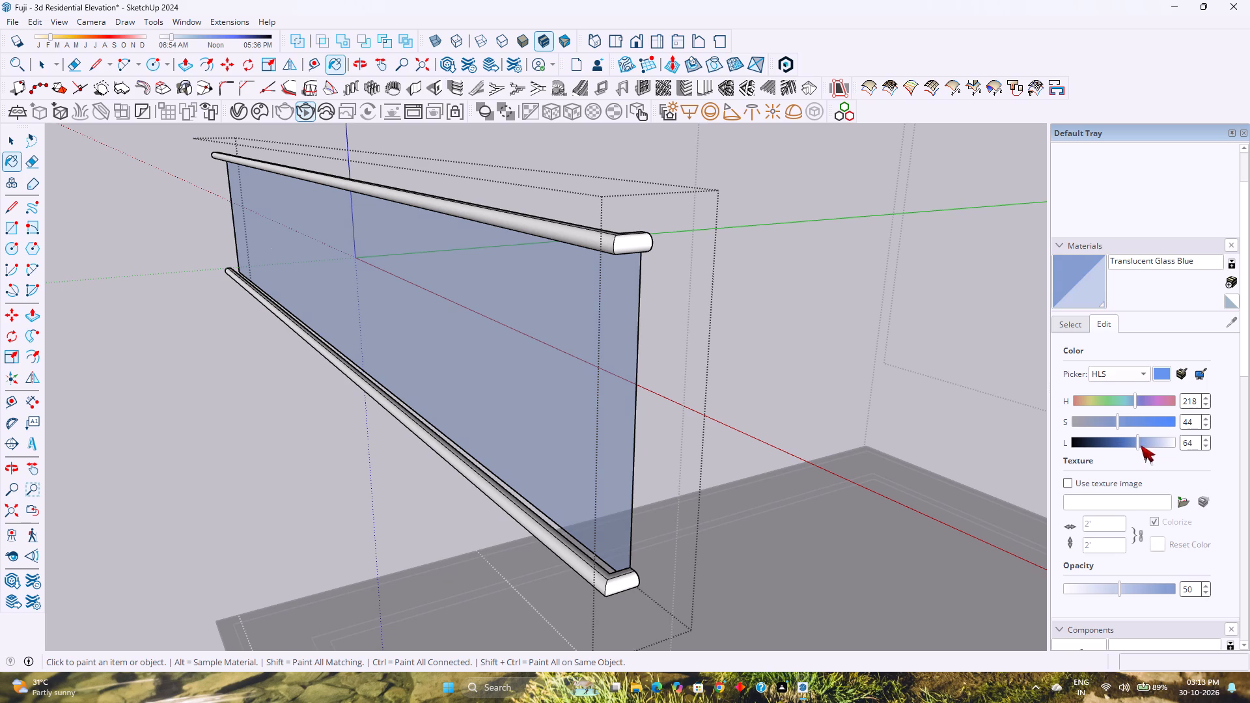
left_click_drag(1141, 445, 1156, 447)
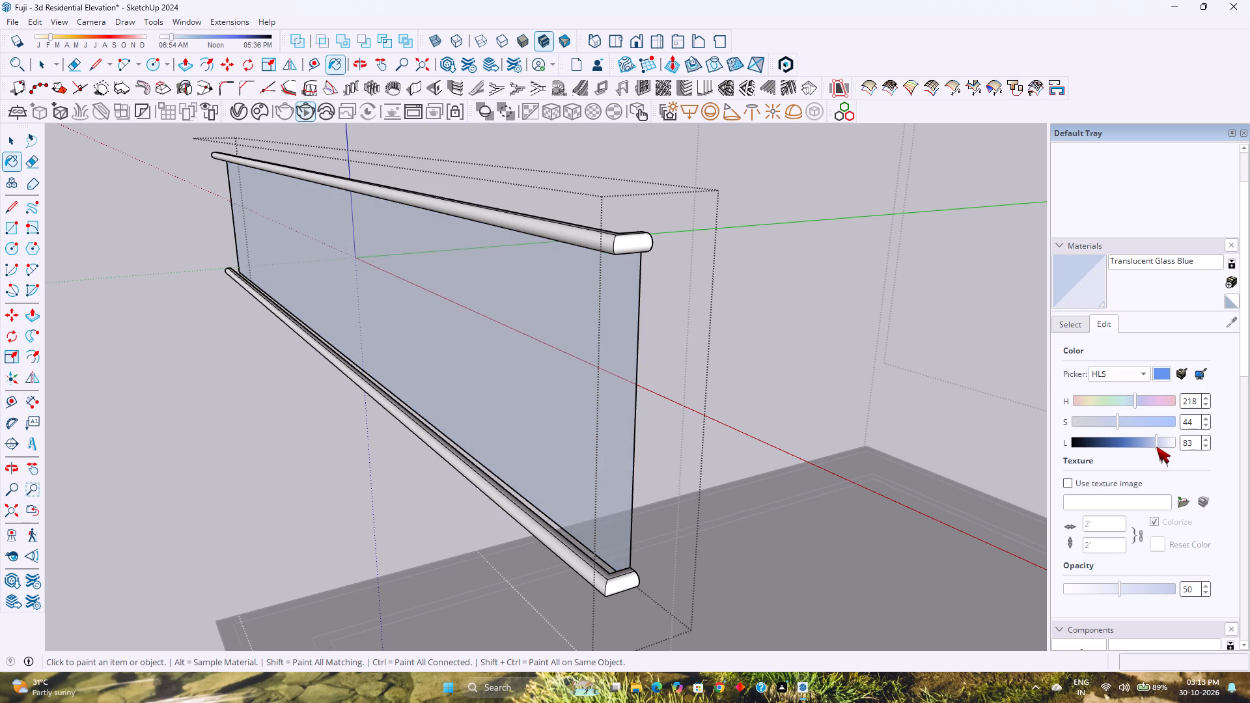
left_click(581, 400)
key("space")
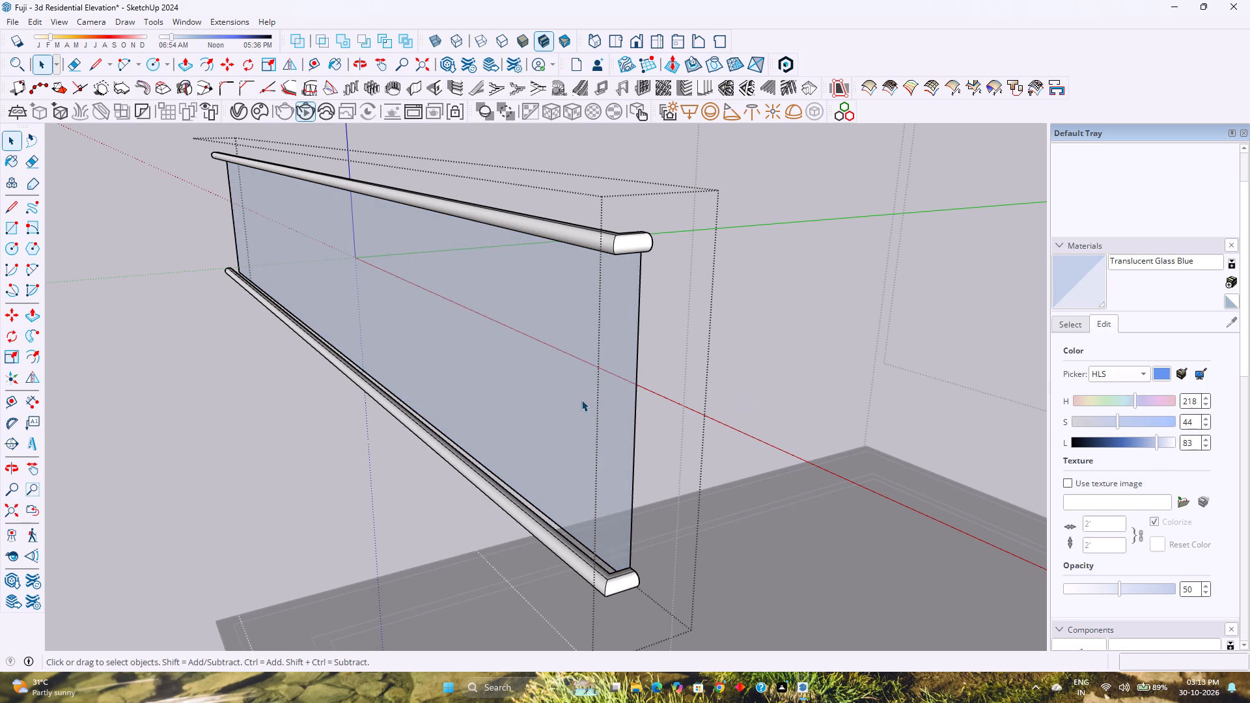
Extrude the glass panel face to a thickness of 12 mm.
type("lp")
left_click(589, 391)
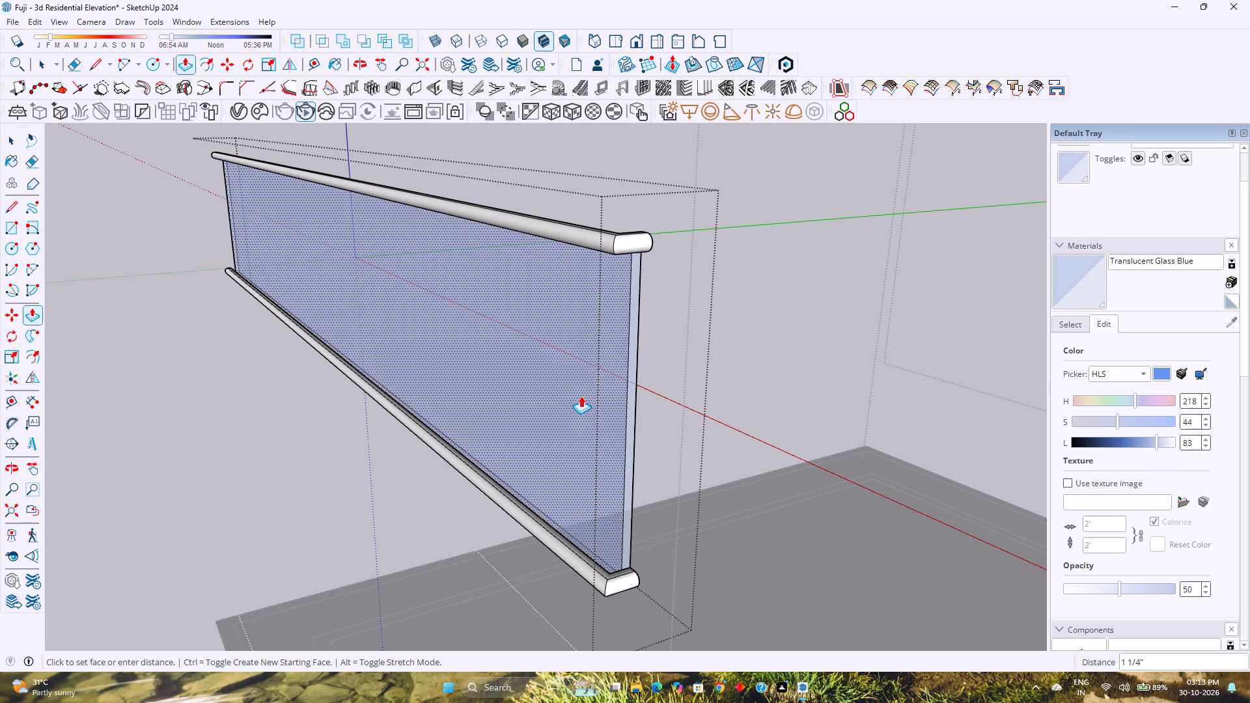
type("12")
type("mm")
key("Return")
key("space")
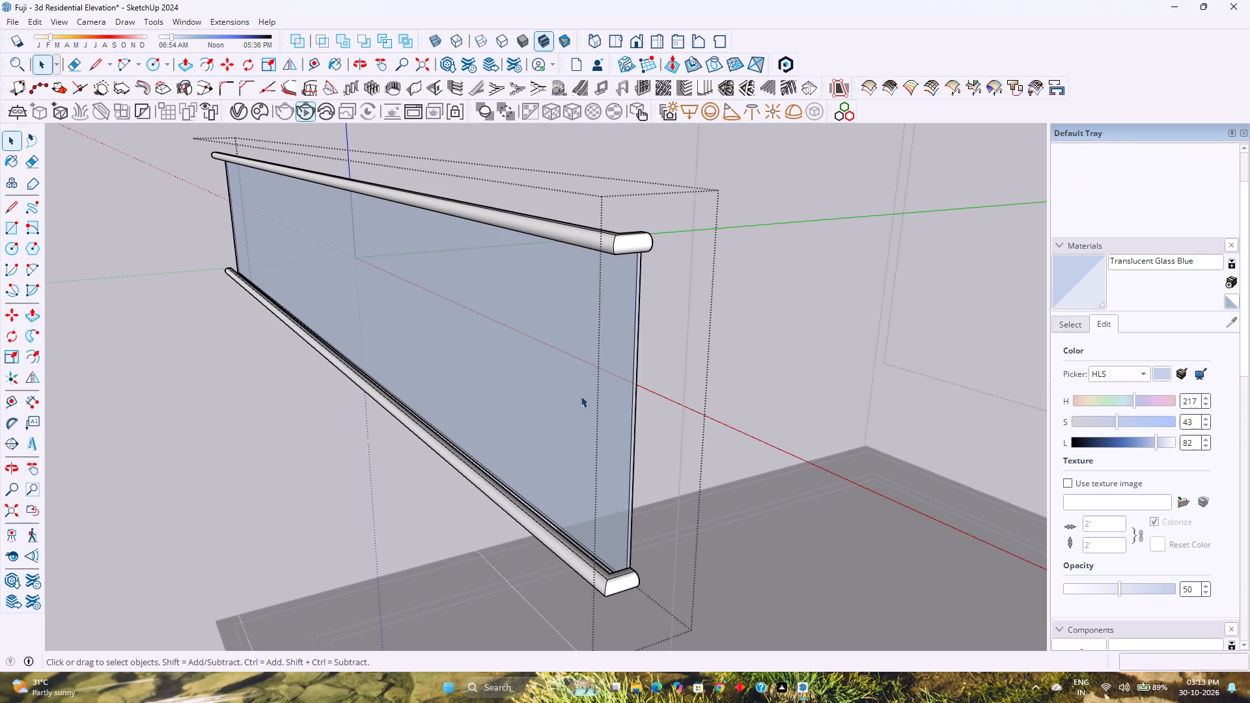
Group all the faces and edges of the glass panel.
triple_click(581, 396)
right_click(581, 396)
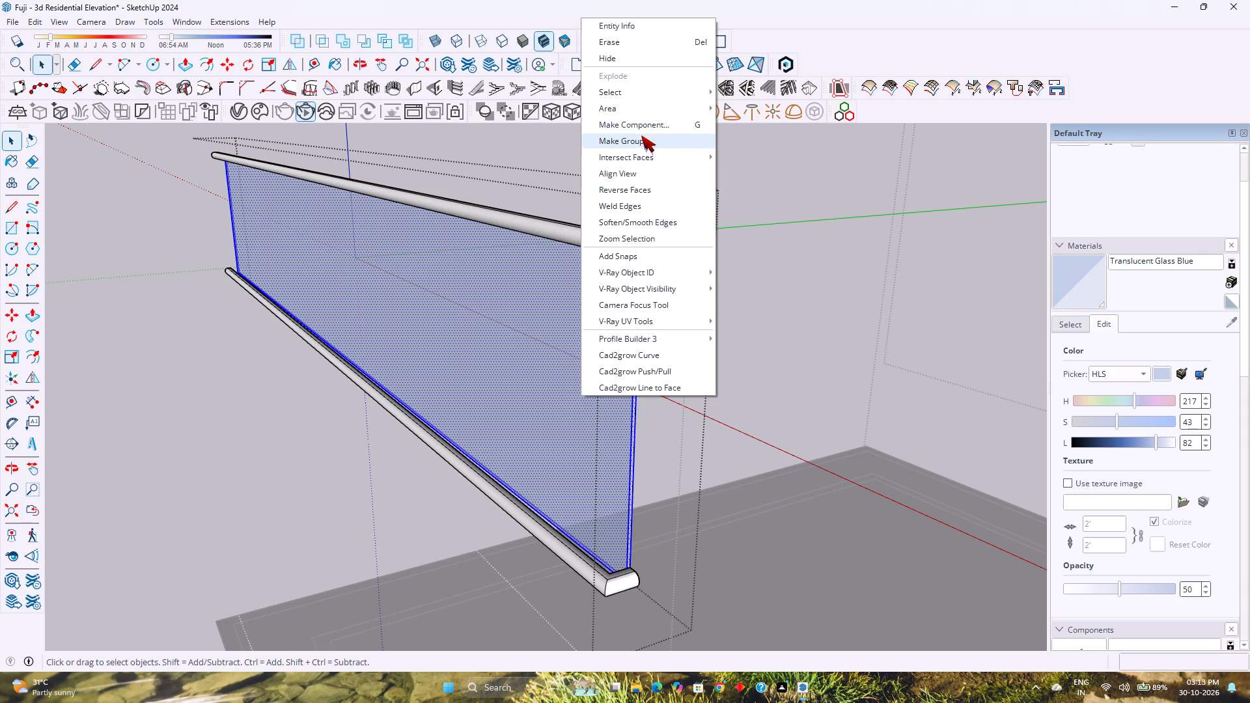
left_click(641, 135)
Move the glass panel group from its bottom end corner onto the lower rail's inner corner, where the rail meets its return.
scroll(629, 572, "up", 4)
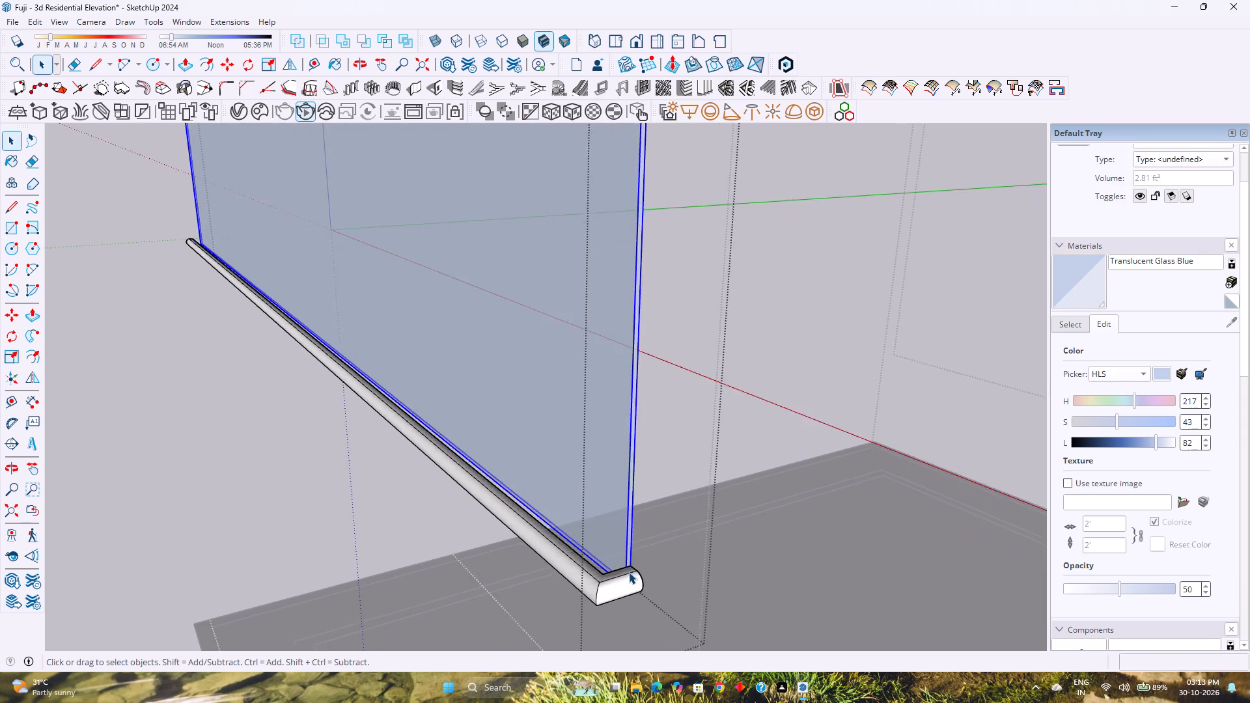
scroll(629, 572, "up", 3)
middle_click_drag(620, 568, 652, 529, "shift")
middle_click(652, 529, "shift")
scroll(655, 528, "up", 4)
middle_click_drag(655, 528, 576, 633)
middle_click(576, 633)
middle_click_drag(621, 549, 383, 527)
middle_click_drag(613, 596, 586, 580)
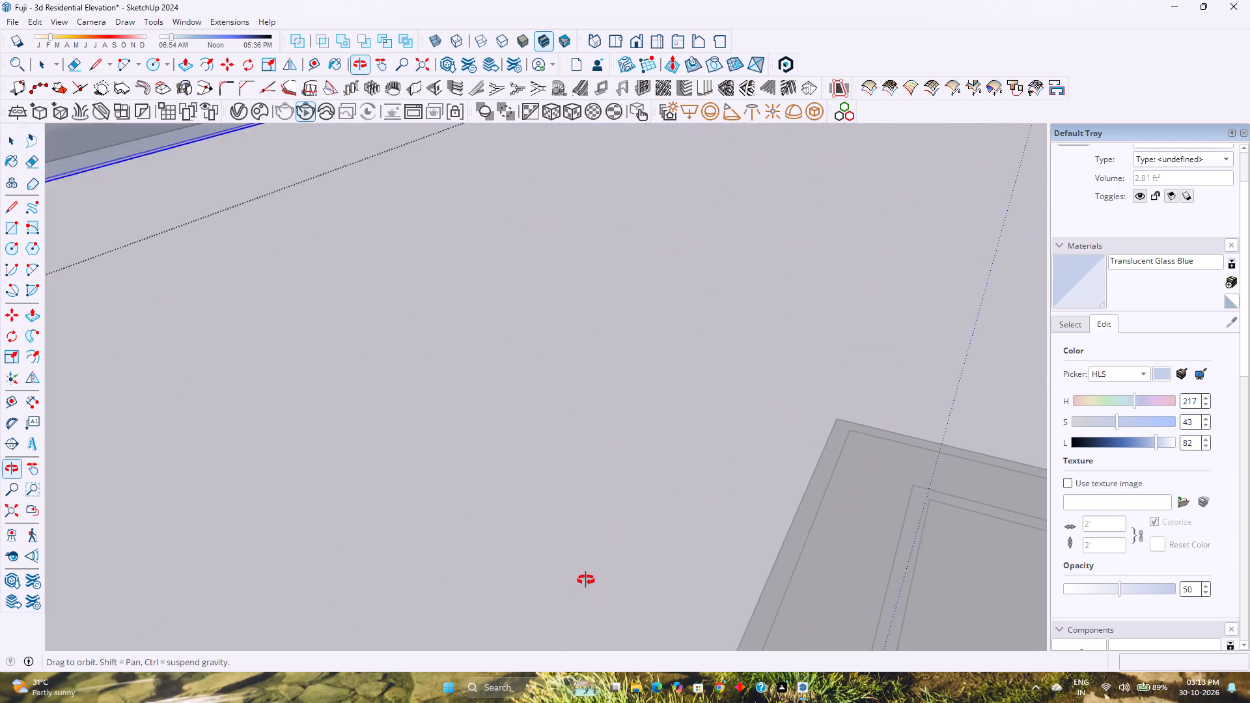
middle_click_drag(586, 580, 611, 590)
middle_click(611, 590)
key("m")
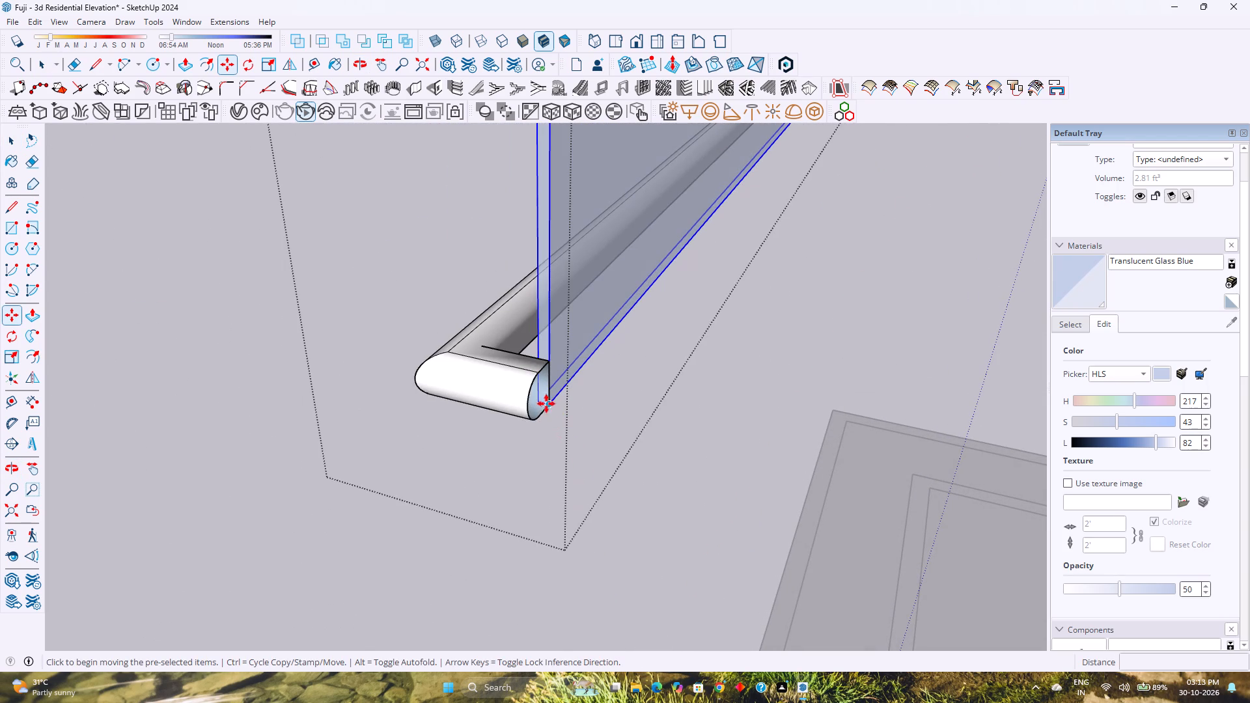
left_click(542, 402)
left_click(487, 341)
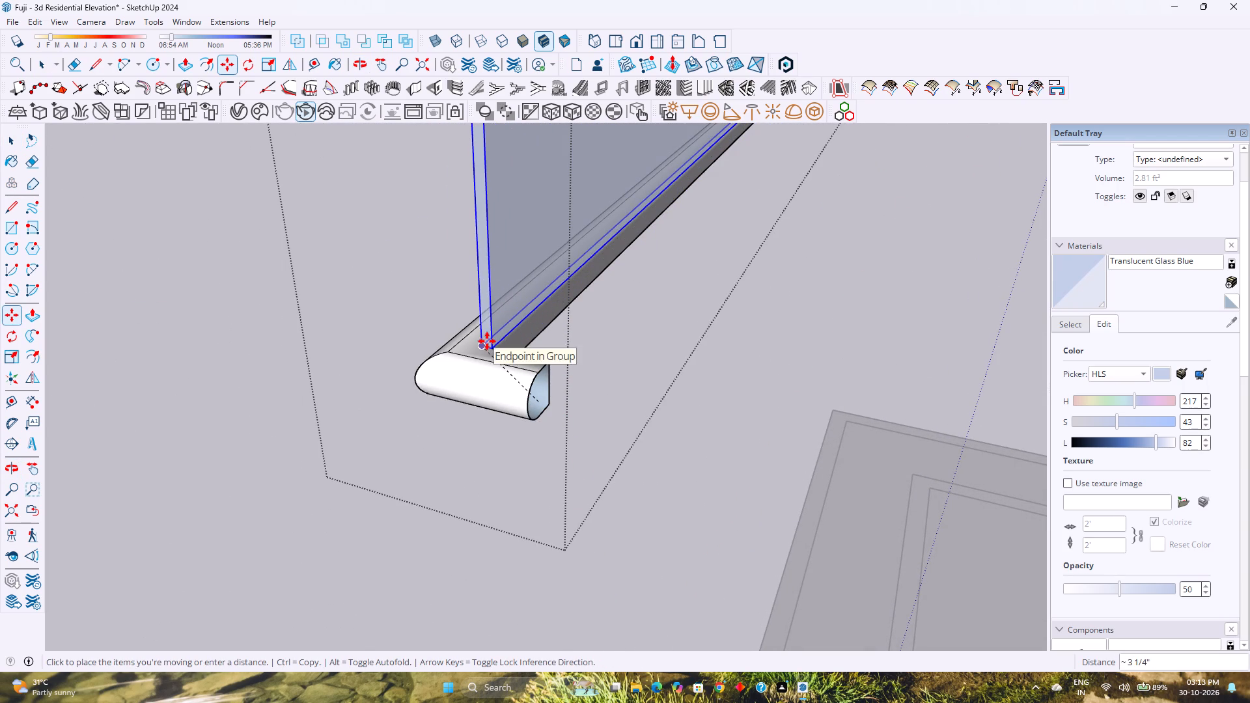
Examine how the moved glass panel's top edge meets the upper handrail at the corner of its return.
middle_click_drag(460, 359, 758, 469)
middle_click(758, 469)
scroll(691, 465, "down", 8)
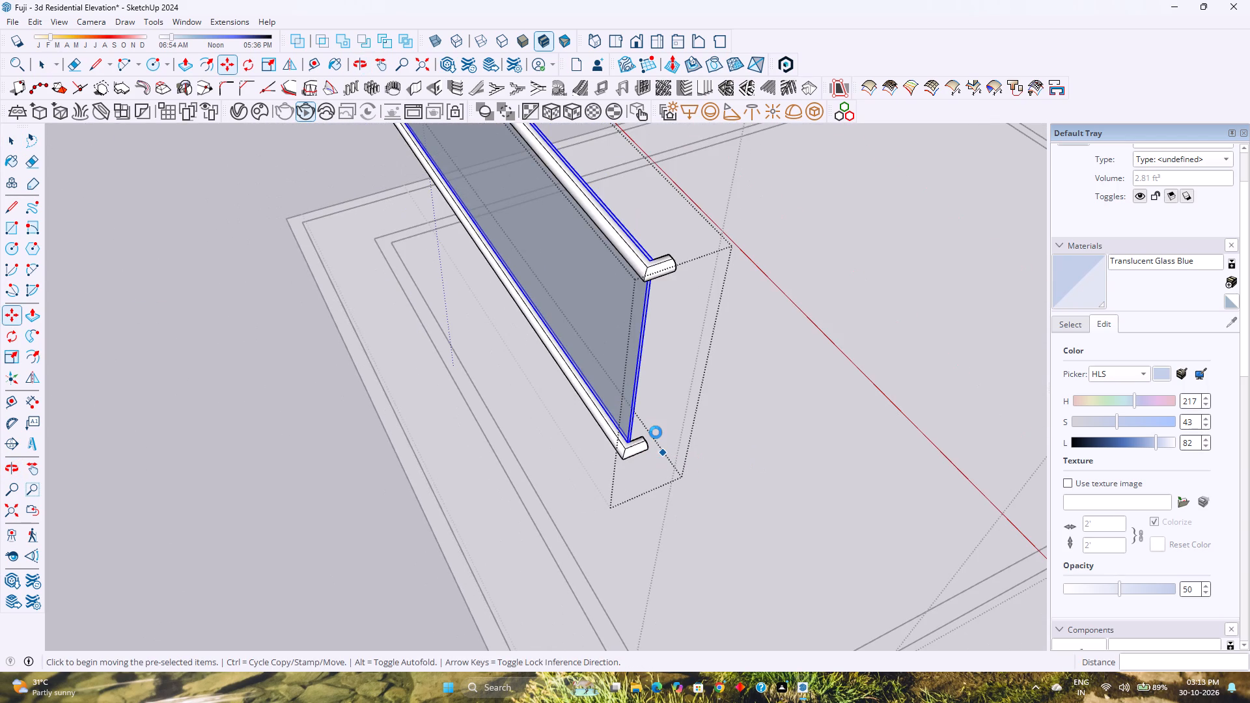
scroll(635, 396, "up", 3)
scroll(657, 325, "up", 1)
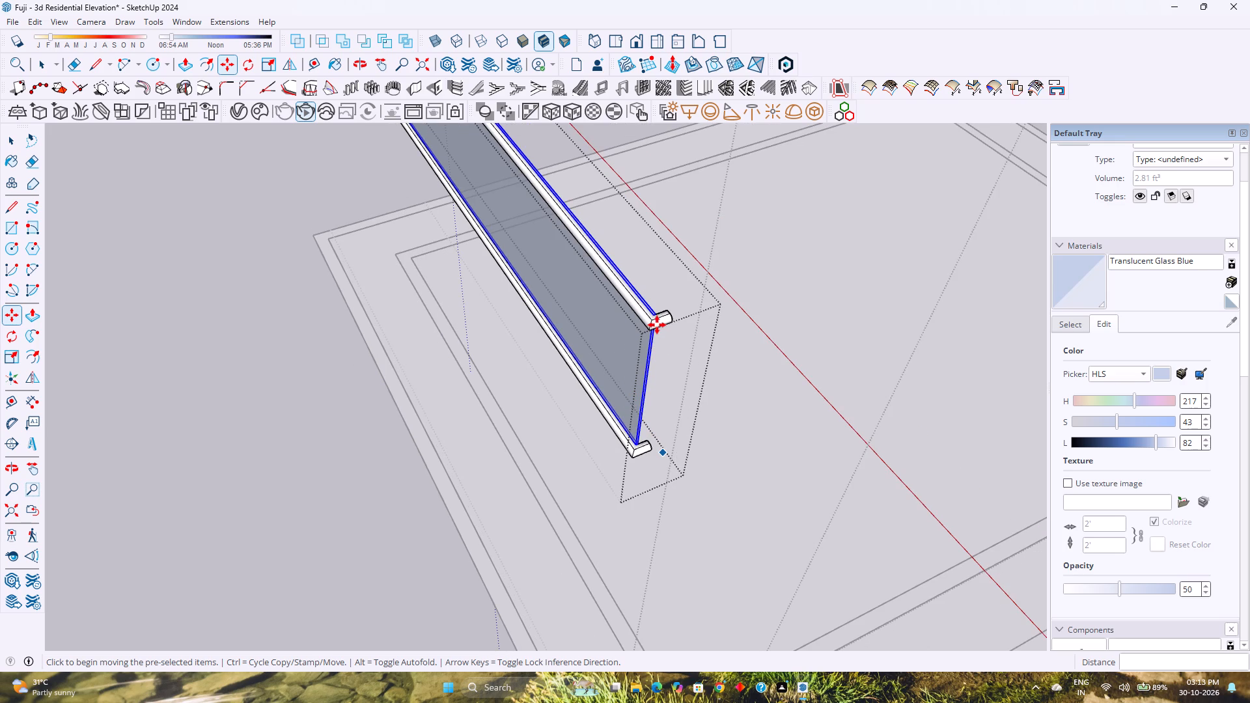
scroll(657, 325, "up", 3)
scroll(657, 324, "down", 3)
scroll(657, 324, "up", 3)
scroll(657, 324, "down", 3)
scroll(656, 325, "up", 3)
scroll(655, 325, "down", 2)
scroll(646, 395, "up", 6)
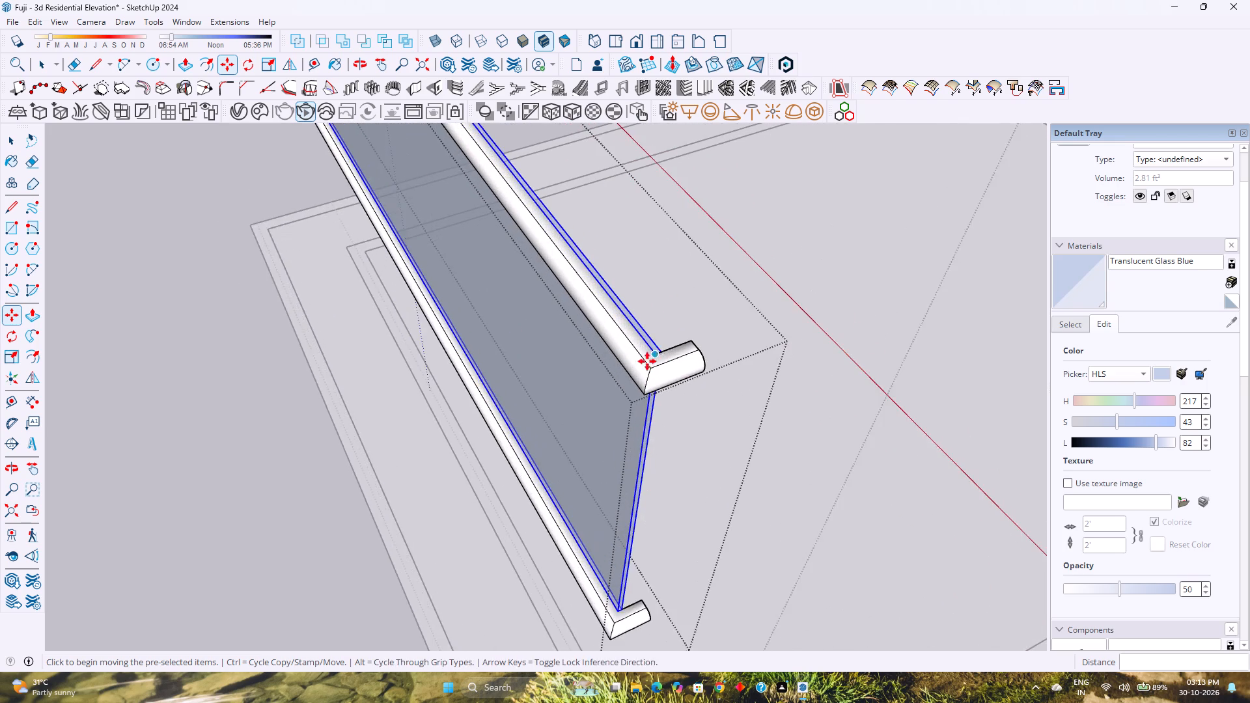
scroll(647, 361, "up", 2)
middle_click_drag(637, 368, 646, 421)
middle_click(646, 421)
middle_click_drag(624, 419, 664, 379)
middle_click_drag(660, 378, 654, 465, "shift")
middle_click_drag(617, 463, 757, 370)
middle_click(757, 370)
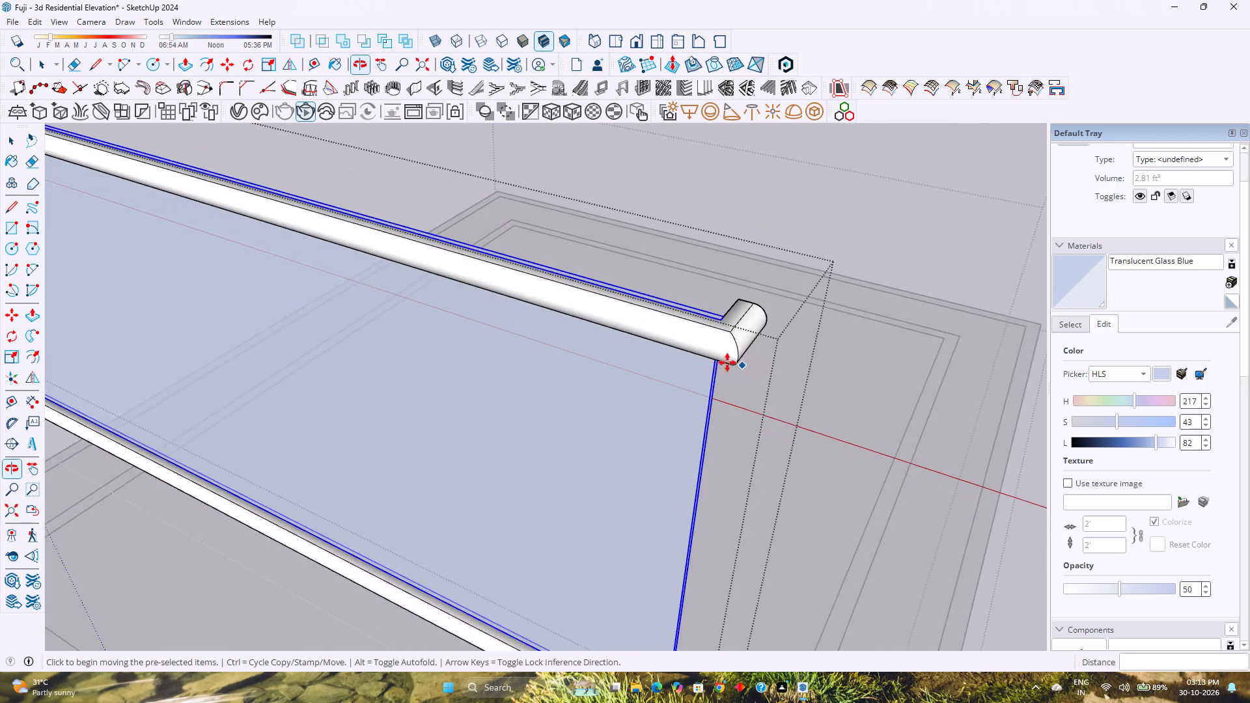
scroll(719, 348, "up", 5)
middle_click_drag(719, 348, 707, 478, "shift")
middle_click(707, 478, "shift")
scroll(711, 447, "up", 3)
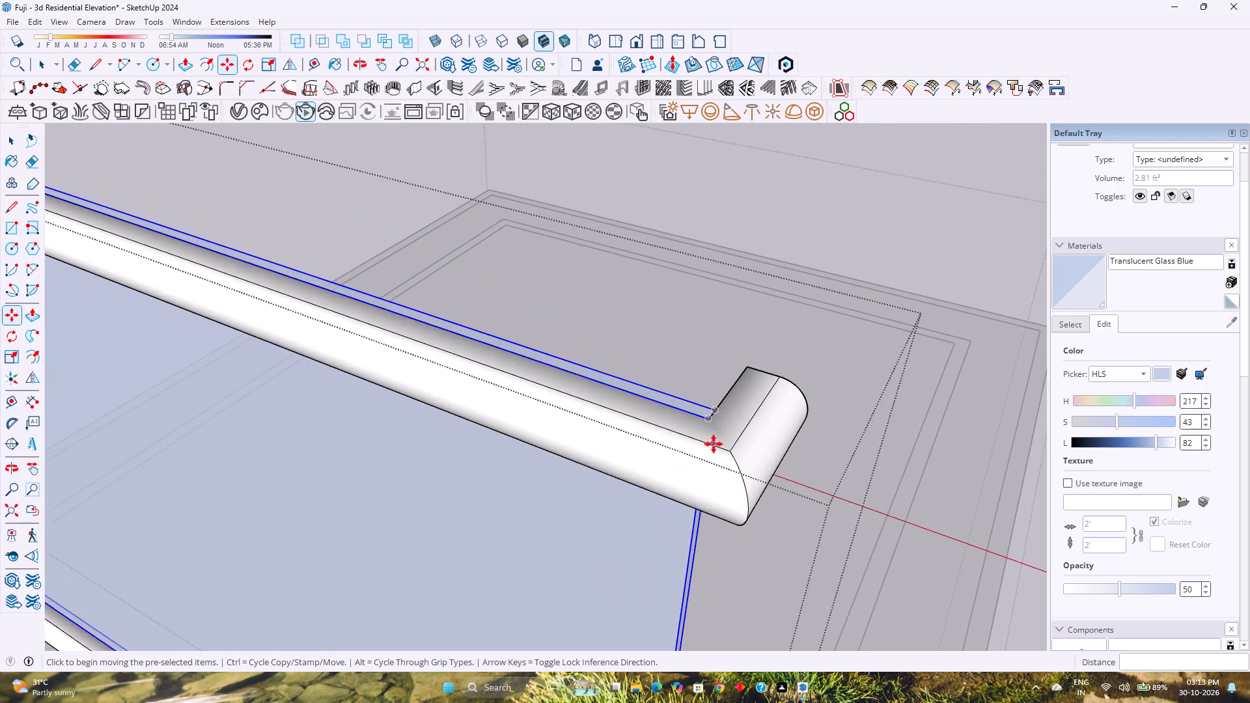
scroll(714, 444, "up", 4)
middle_click_drag(714, 444, 449, 478)
middle_click_drag(648, 515, 672, 489)
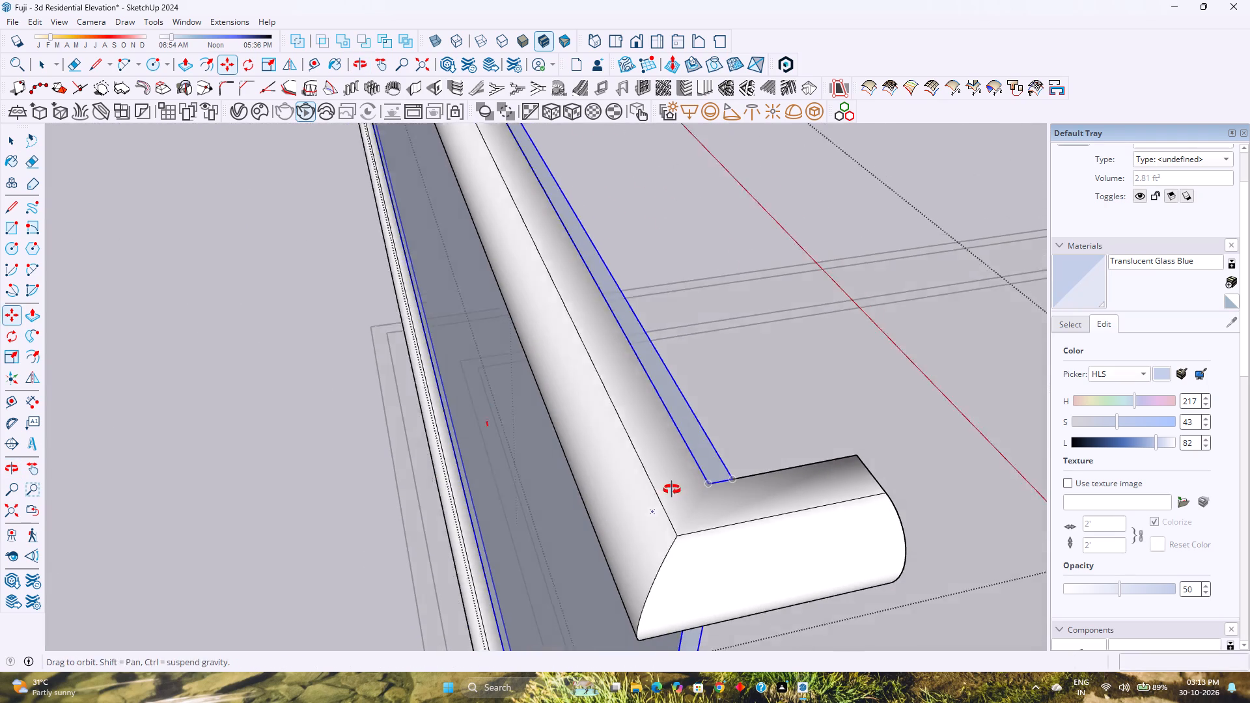
middle_click_drag(672, 489, 764, 440)
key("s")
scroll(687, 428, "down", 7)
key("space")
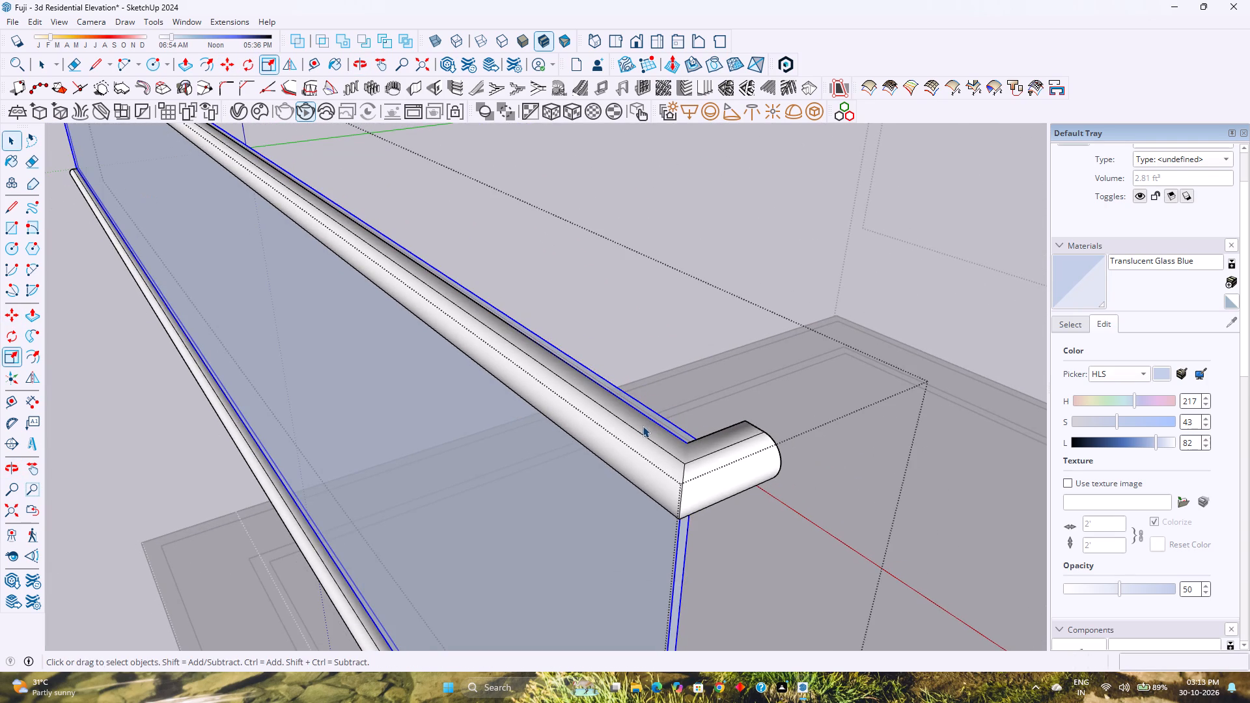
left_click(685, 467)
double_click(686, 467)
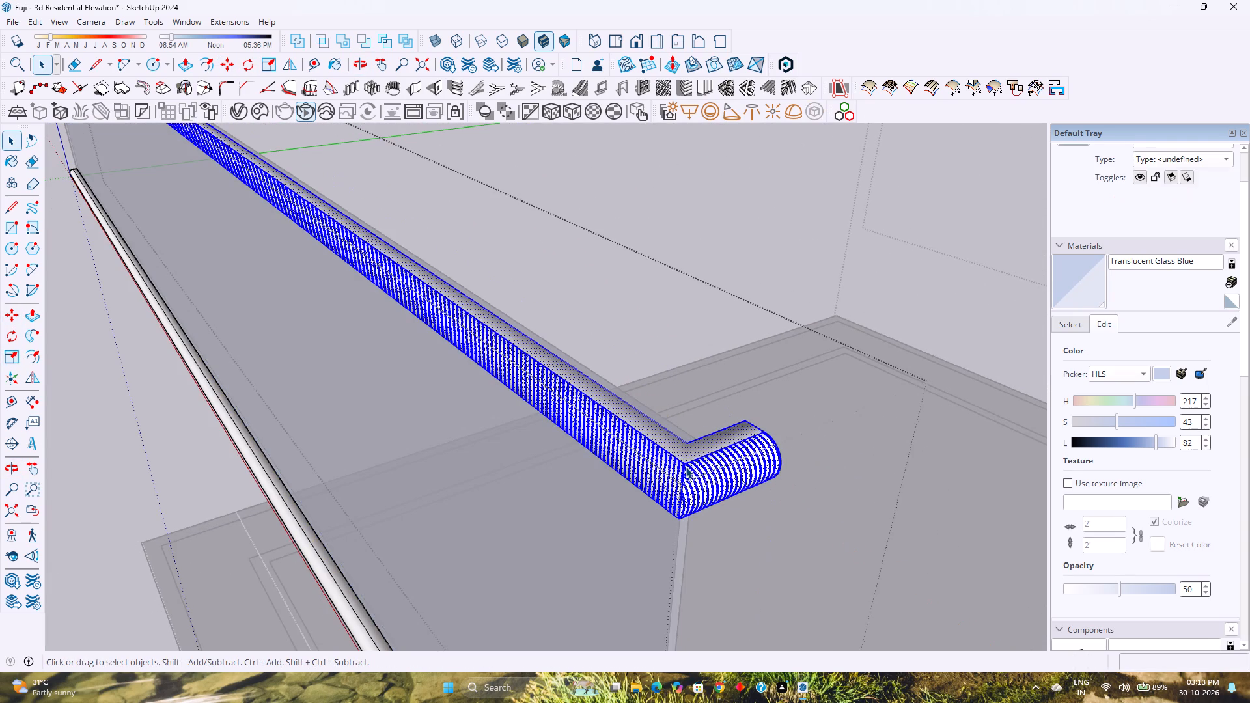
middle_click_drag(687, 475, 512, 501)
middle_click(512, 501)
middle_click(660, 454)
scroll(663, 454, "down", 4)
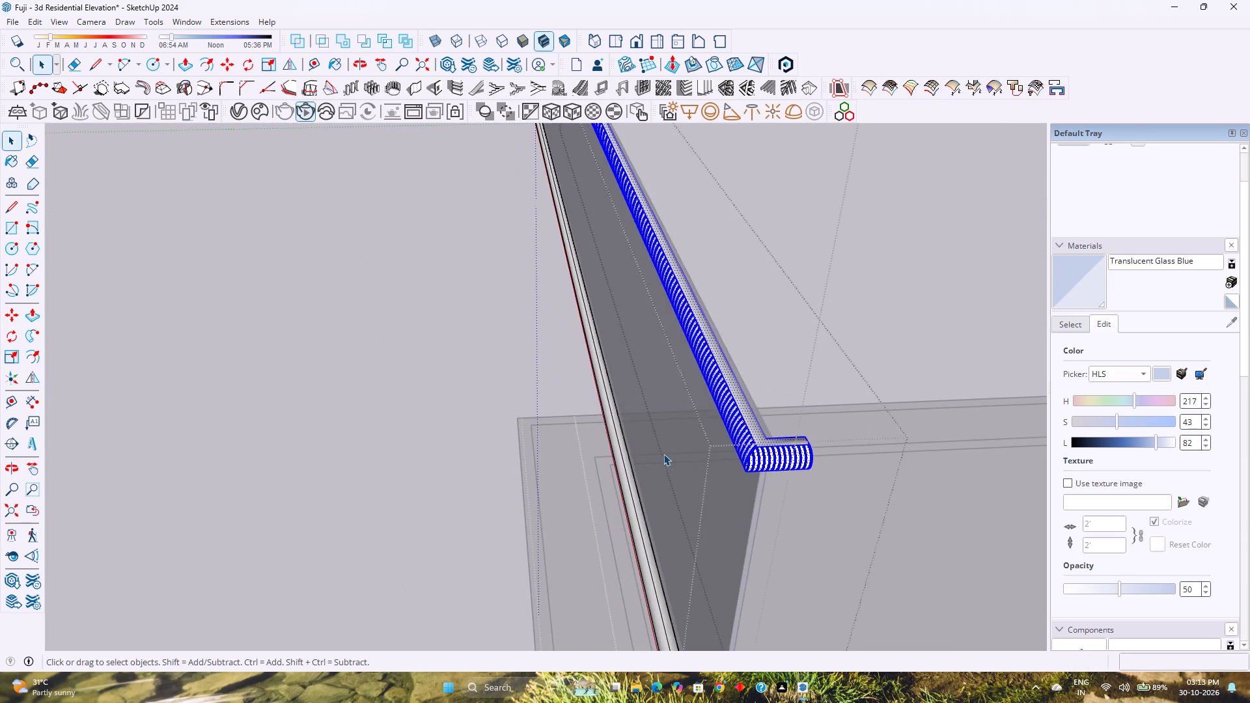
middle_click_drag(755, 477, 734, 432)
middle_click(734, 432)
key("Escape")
Move the upper handrail 2" straight down so its underside inner corner meets the glass panel's top corner.
left_click(784, 459)
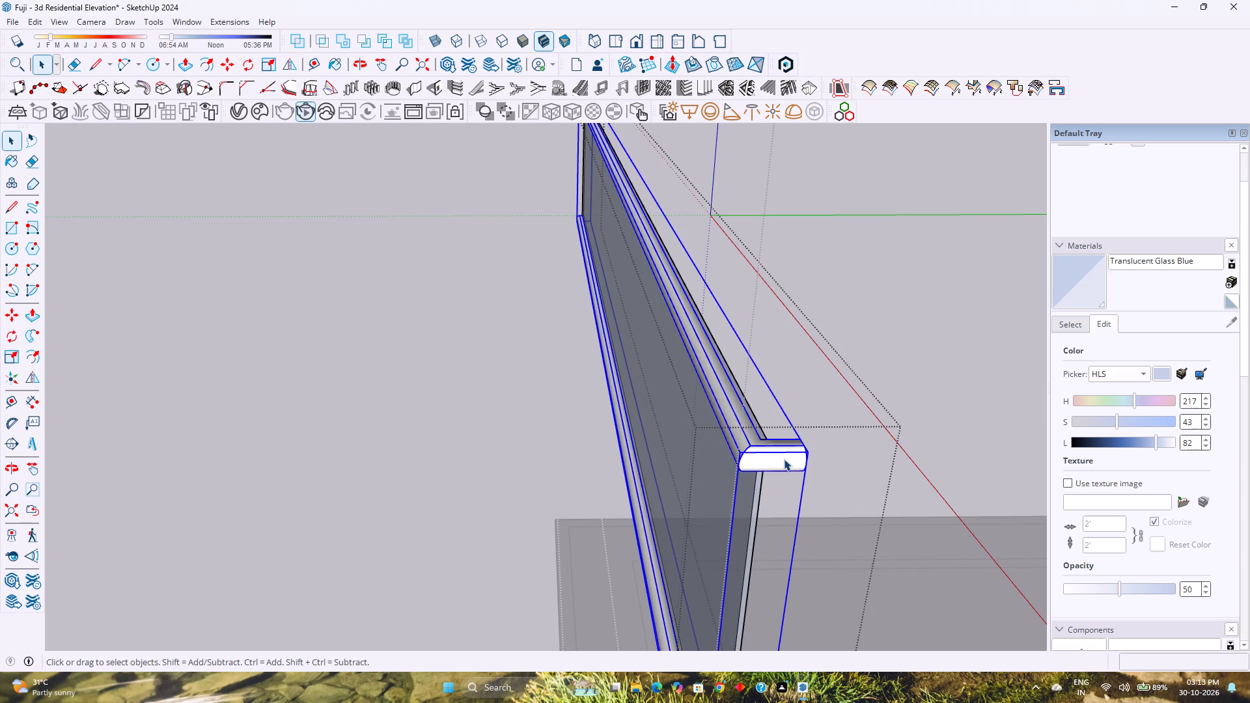
left_click(775, 462)
double_click(775, 462)
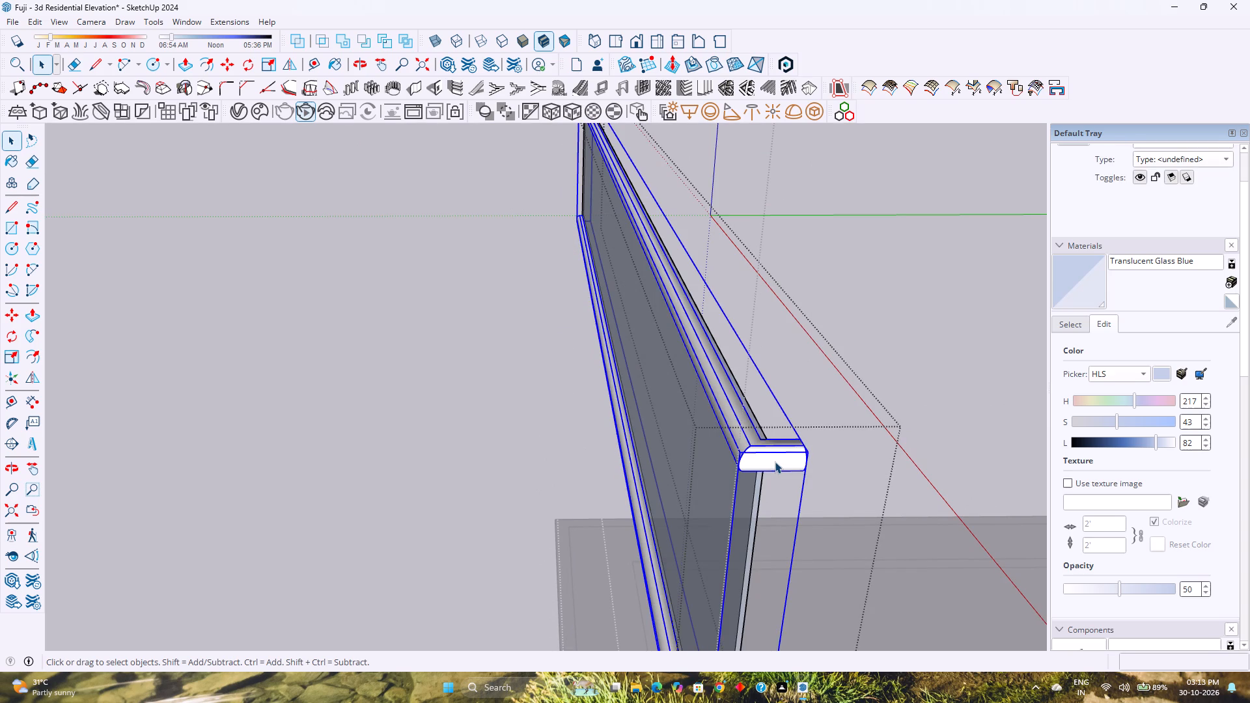
left_click(761, 465)
middle_click_drag(757, 473, 749, 467)
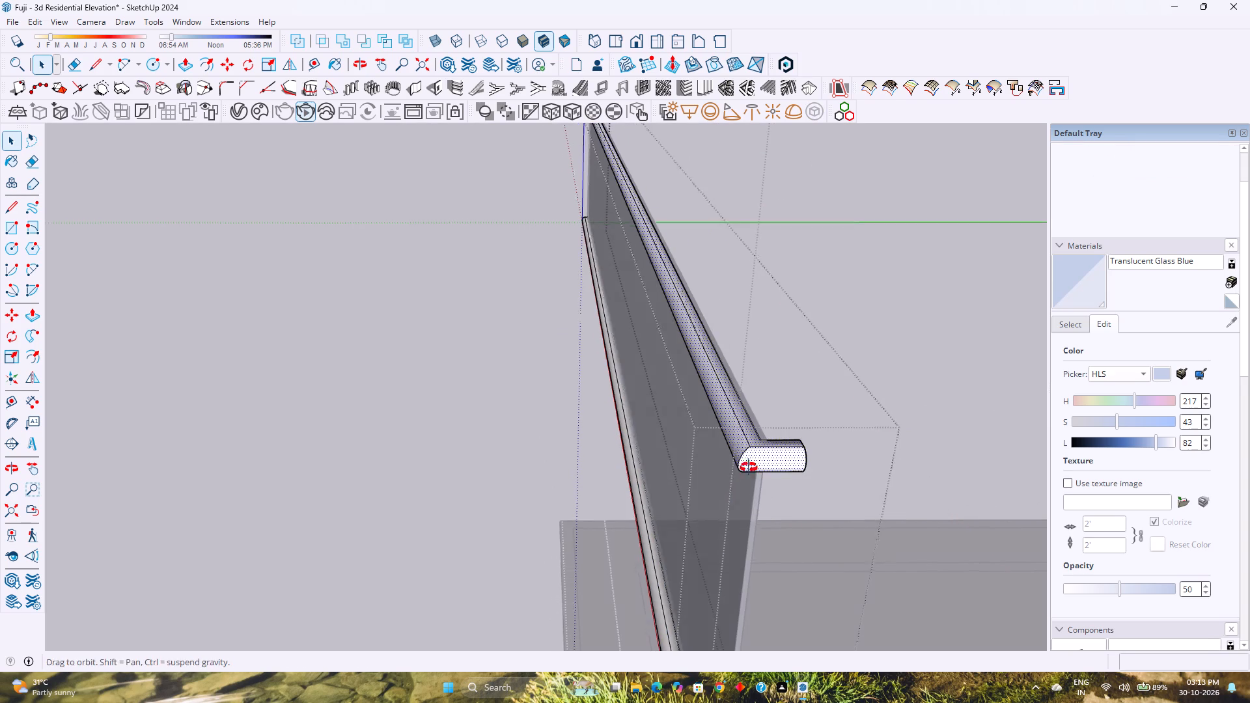
middle_click_drag(749, 467, 719, 430)
triple_click(773, 468)
scroll(764, 476, "up", 1)
middle_click_drag(755, 473, 518, 423)
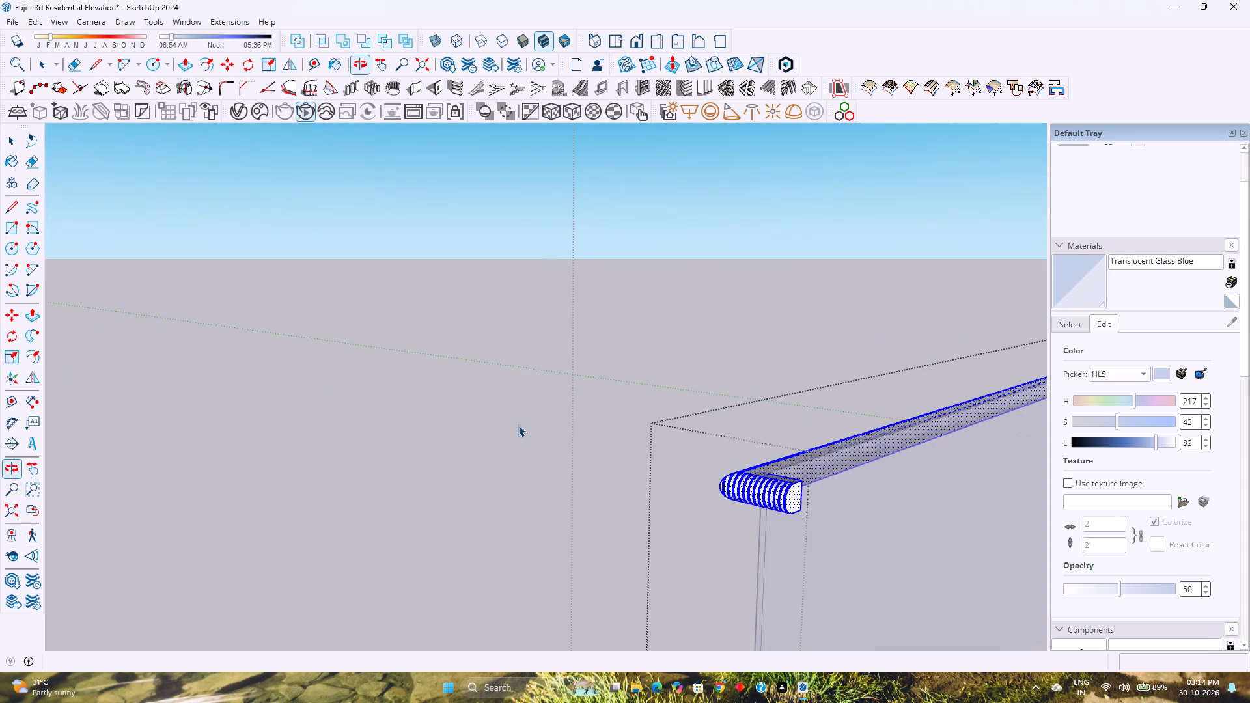
middle_click_drag(680, 531, 727, 479)
middle_click(727, 479)
middle_click_drag(786, 462, 717, 489, "shift")
middle_click(717, 489, "shift")
middle_click_drag(852, 449, 777, 478, "shift")
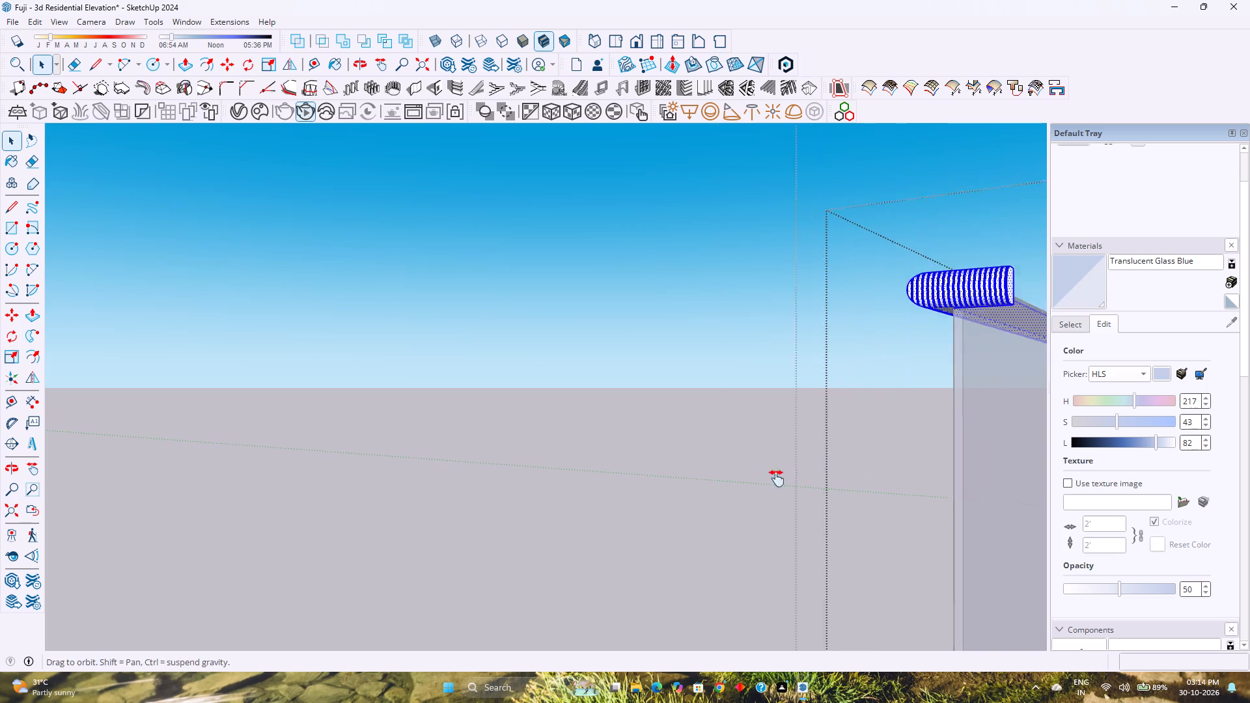
middle_click_drag(777, 478, 635, 529, "shift")
middle_click(633, 531, "shift")
middle_click_drag(641, 521, 740, 501)
middle_click(741, 501)
scroll(804, 469, "down", 3)
middle_click_drag(804, 469, 609, 471, "shift")
middle_click(609, 471, "shift")
scroll(452, 372, "up", 14)
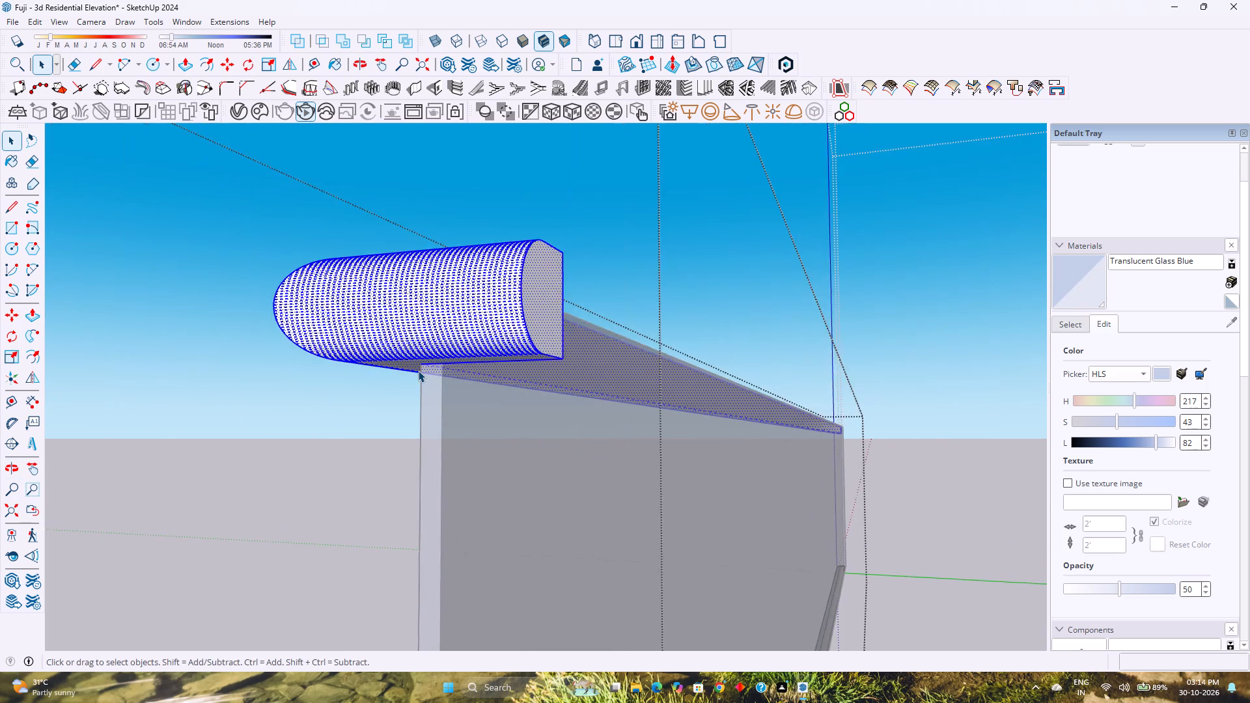
scroll(418, 370, "up", 7)
middle_click_drag(418, 370, 488, 317)
middle_click(489, 317)
key("m")
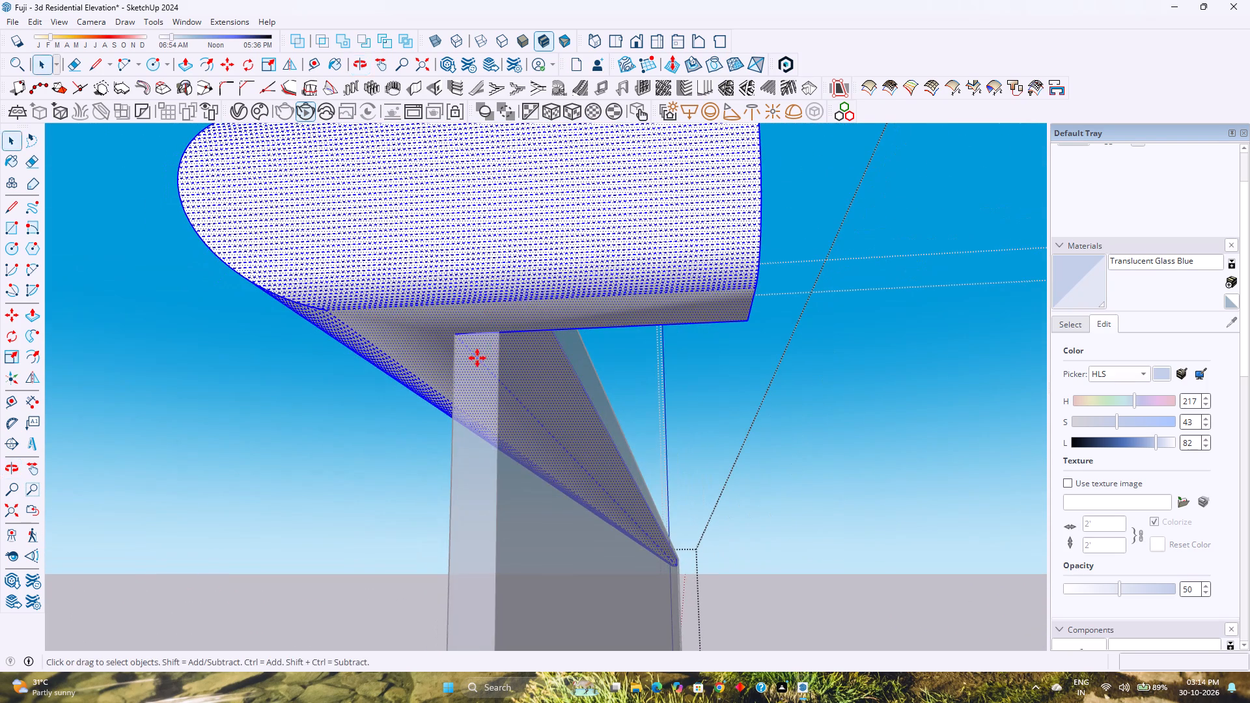
left_click(458, 333)
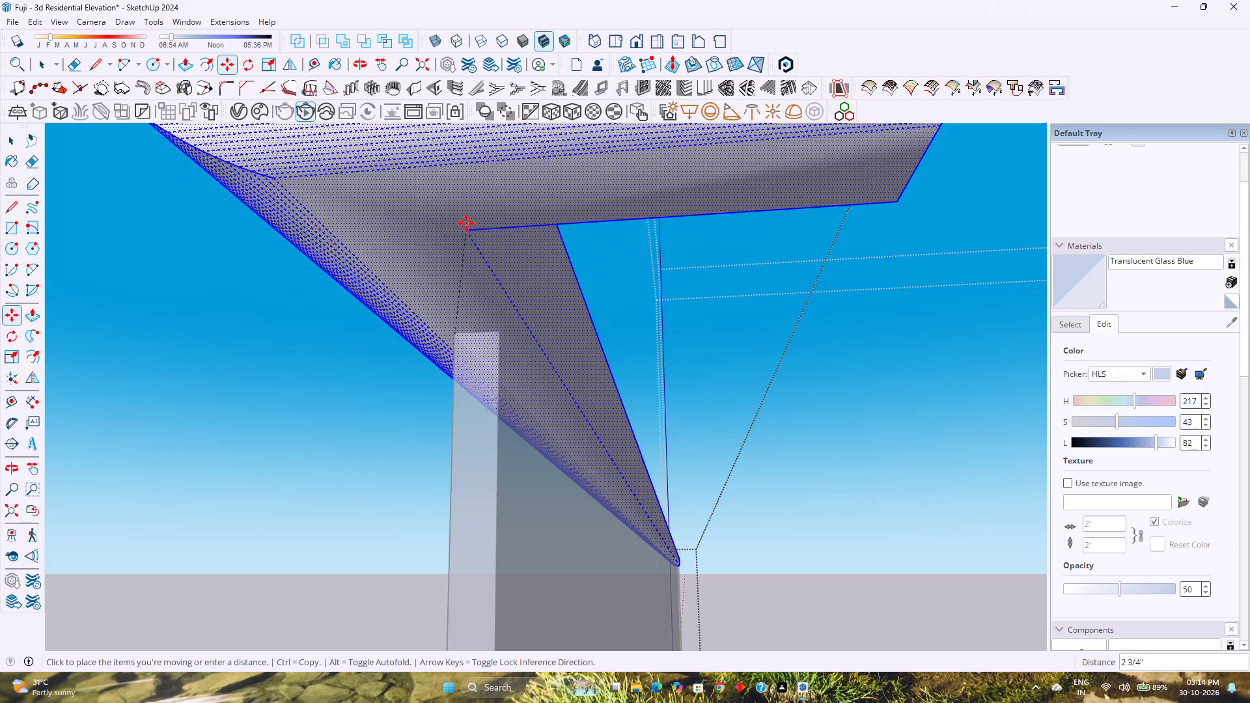
key("Up")
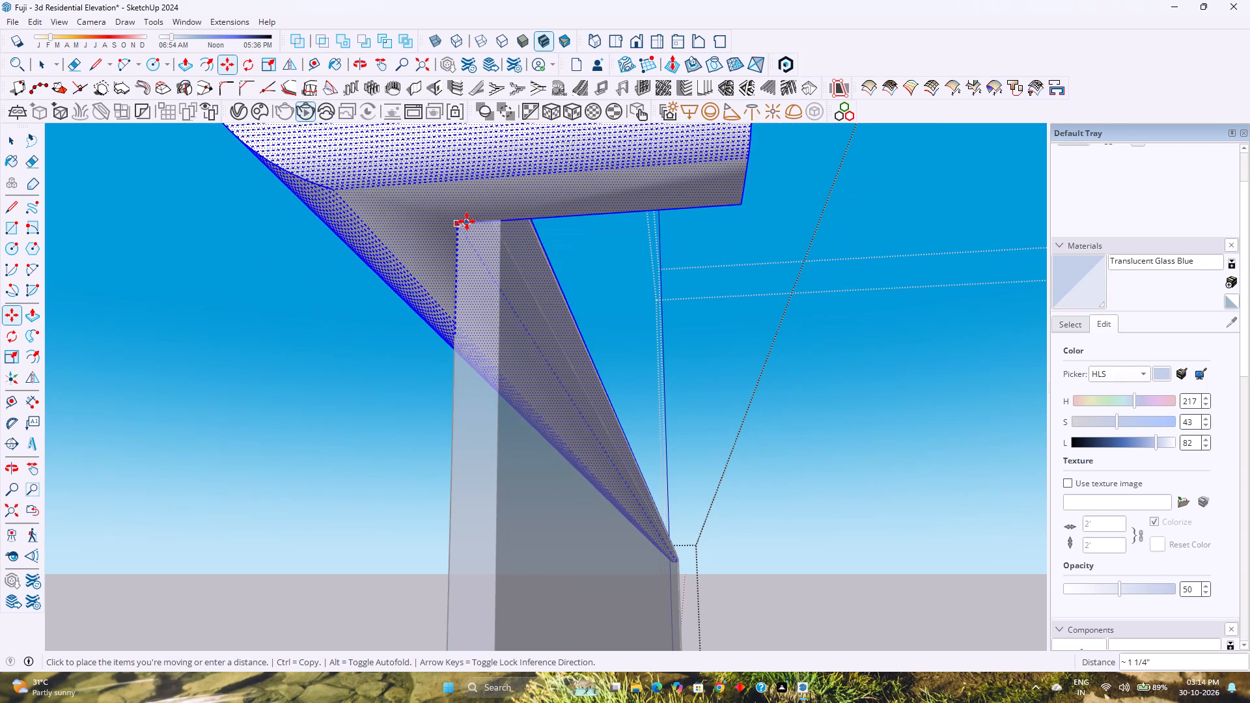
middle_click_drag(482, 199, 538, 314, "shift")
middle_click(538, 314, "shift")
scroll(494, 277, "up", 3)
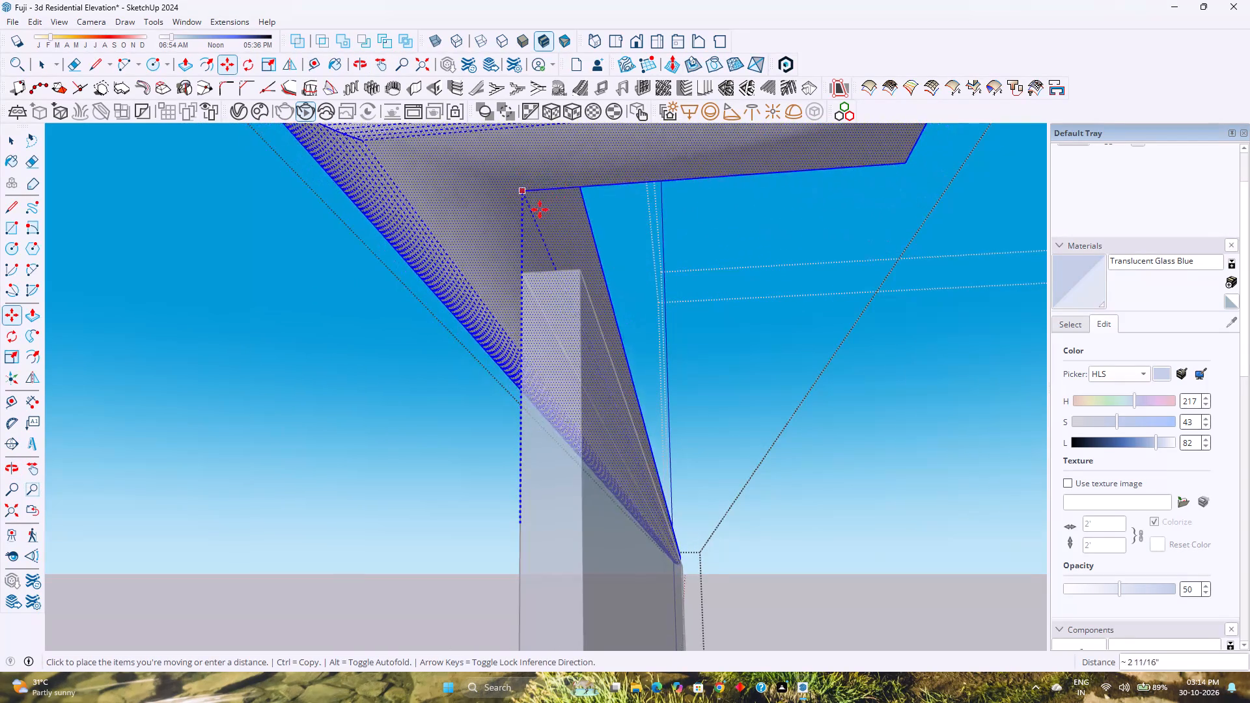
left_click(523, 270)
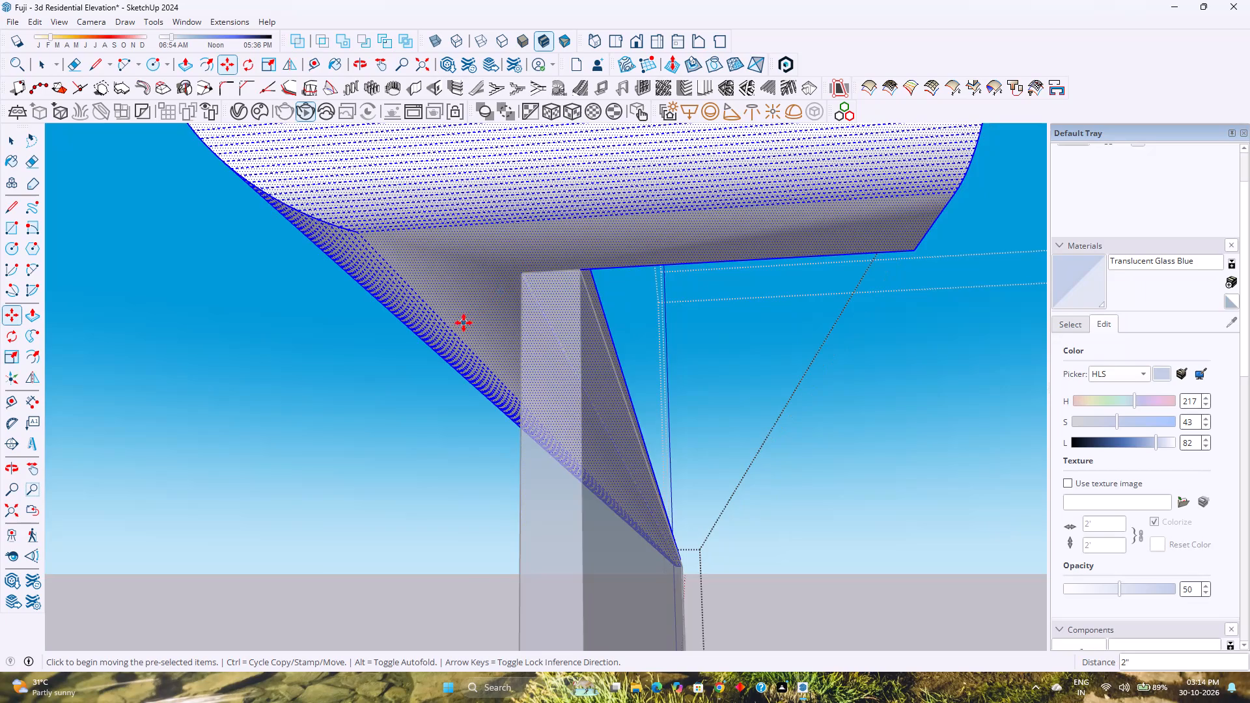
scroll(464, 323, "down", 4)
middle_click_drag(464, 324, 583, 347)
middle_click(583, 347)
key("Escape")
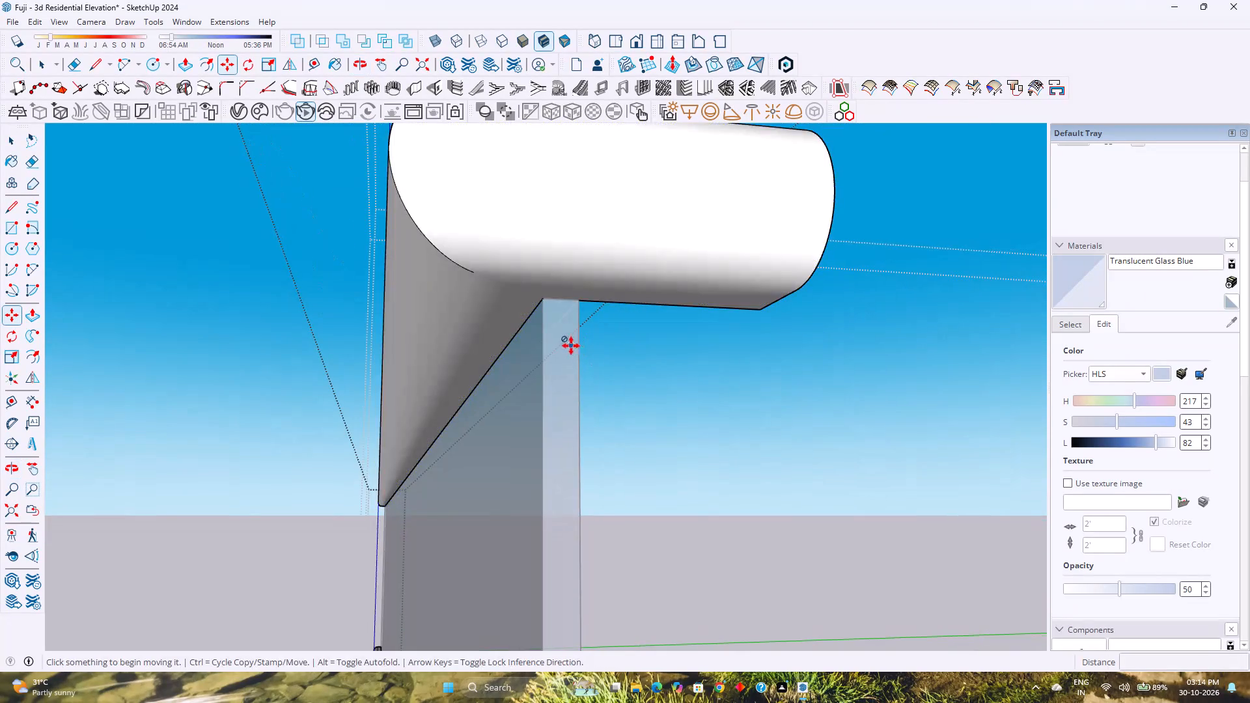
Move the glass panel about 1/2" from the handrail's inner corner, further under the handrail.
key("space")
left_click(559, 350)
scroll(557, 352, "down", 4)
middle_click_drag(553, 358, 592, 439)
middle_click(592, 439)
scroll(567, 443, "down", 4)
key("Escape")
left_click(555, 435)
middle_click_drag(555, 435, 518, 346)
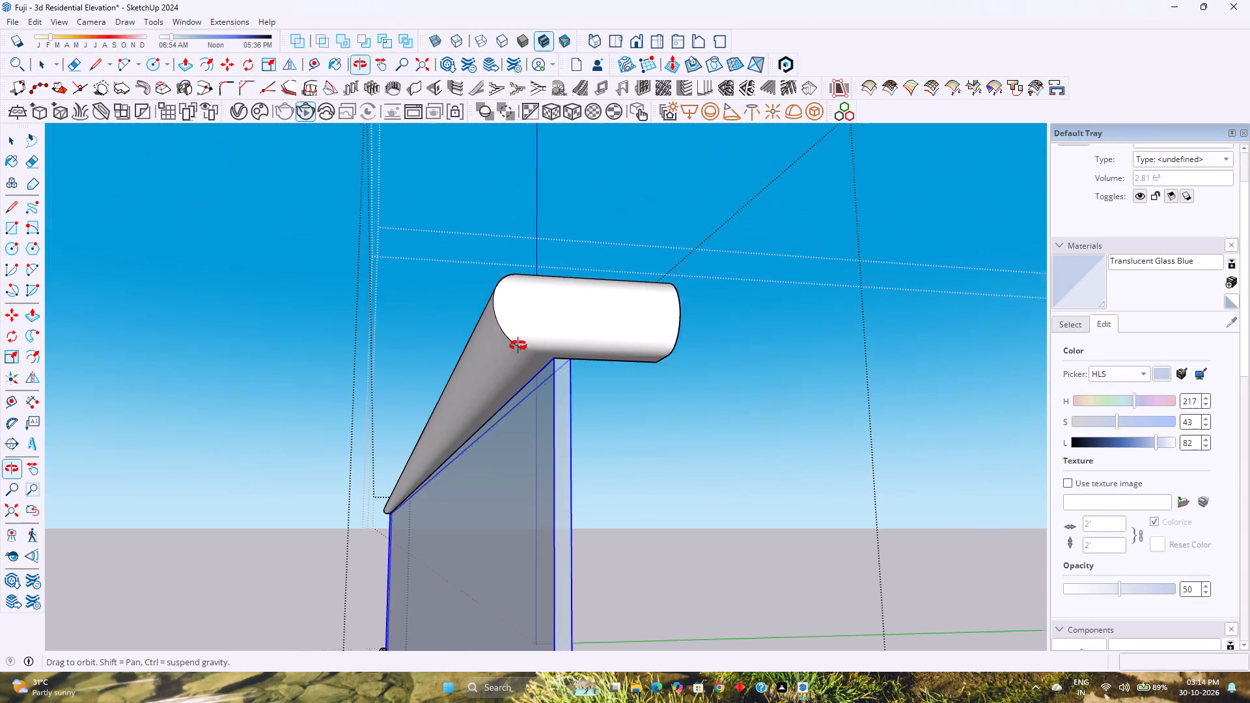
middle_click_drag(518, 346, 518, 345)
middle_click(518, 344)
key("m")
scroll(540, 375, "up", 10)
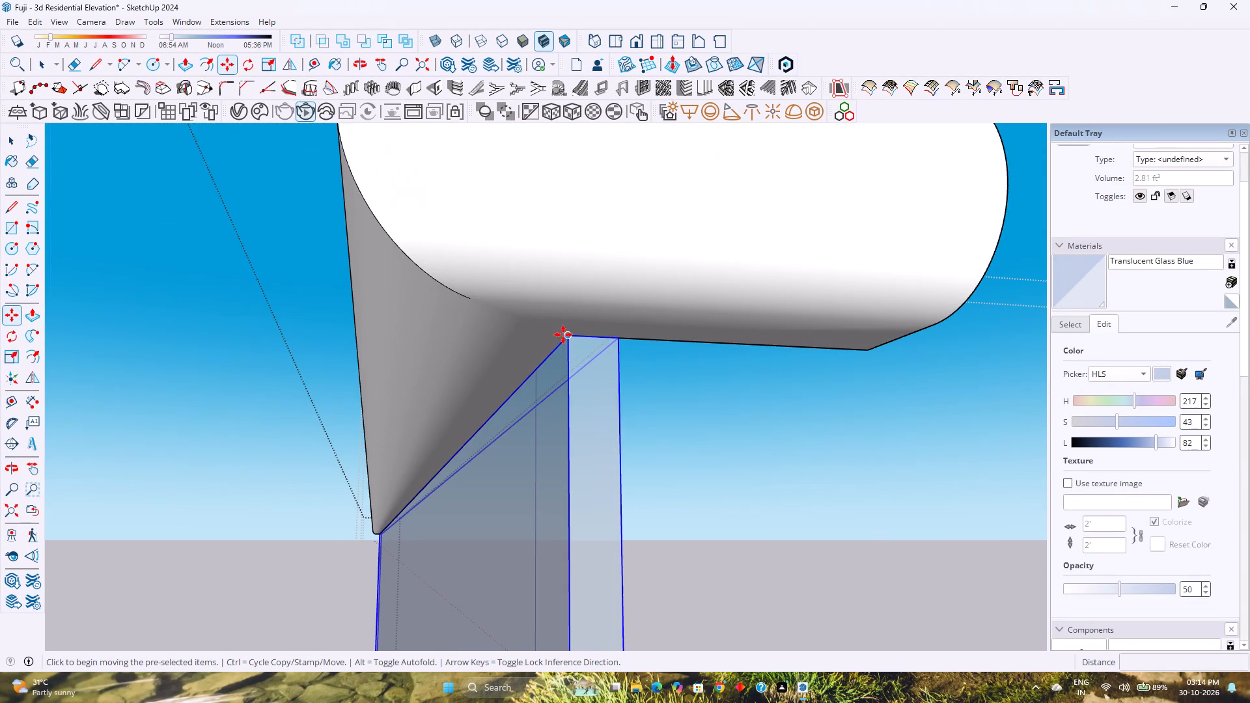
left_click(570, 336)
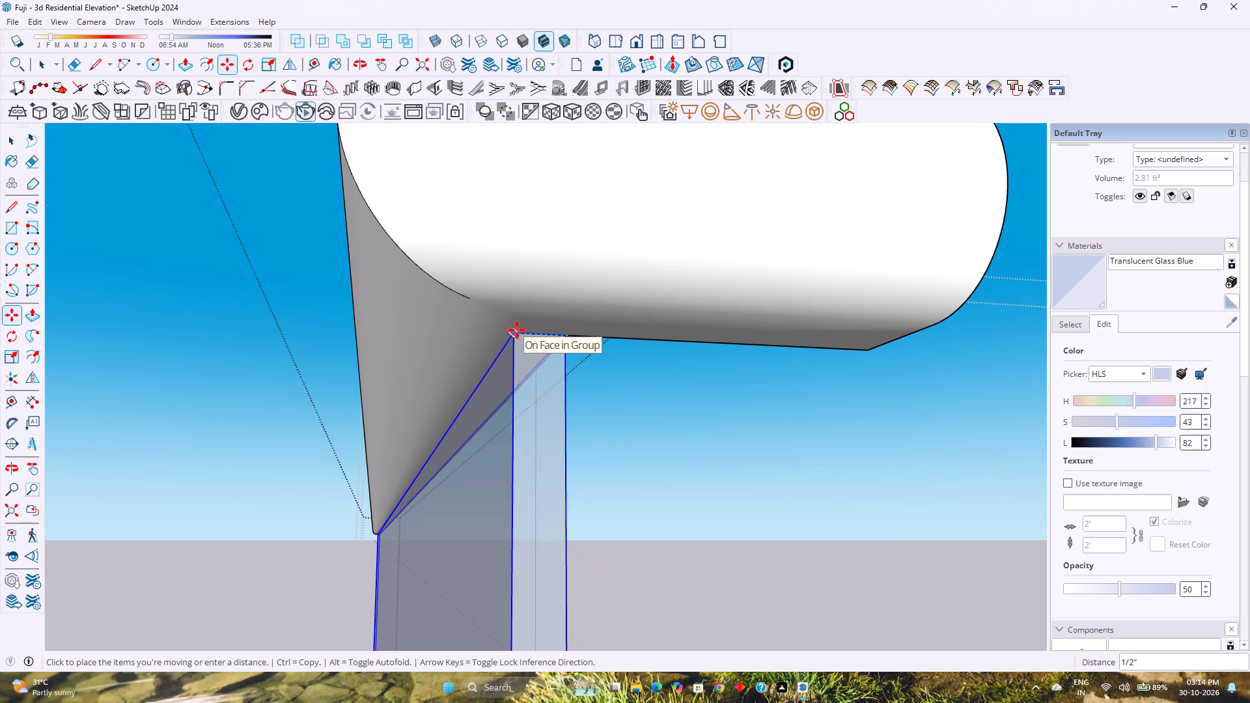
left_click(517, 330)
Shift the glass panel from its bottom corner at the rails' other end until it lines up with the lower rail's end.
scroll(470, 362, "down", 4)
middle_click_drag(444, 377, 687, 443)
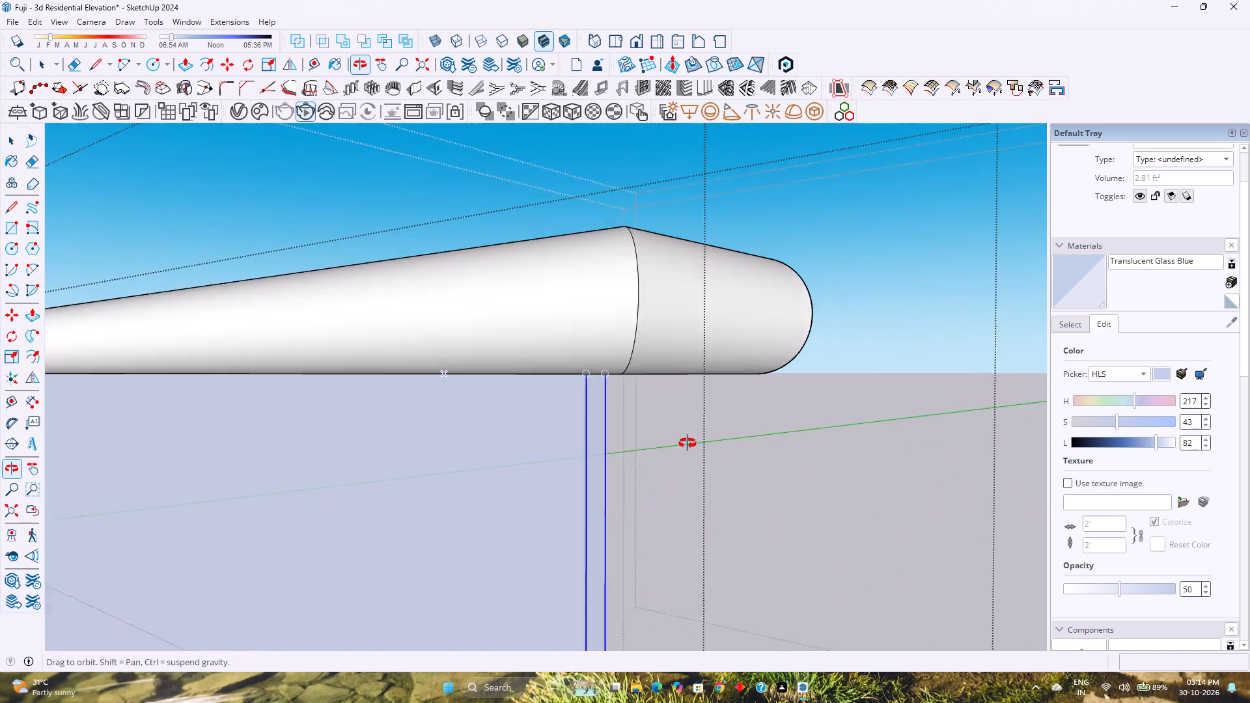
middle_click_drag(687, 443, 689, 443)
scroll(689, 443, "down", 18)
middle_click_drag(494, 469, 697, 480)
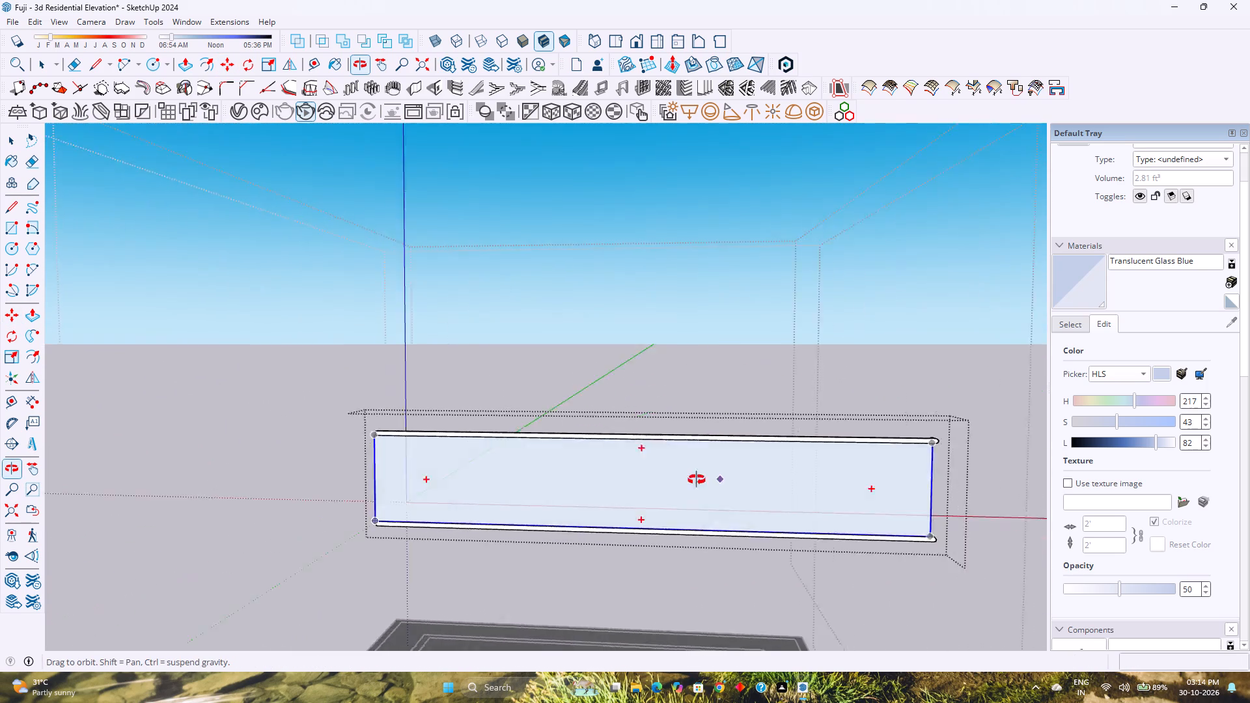
middle_click_drag(697, 480, 789, 479)
middle_click(789, 479)
scroll(533, 553, "up", 4)
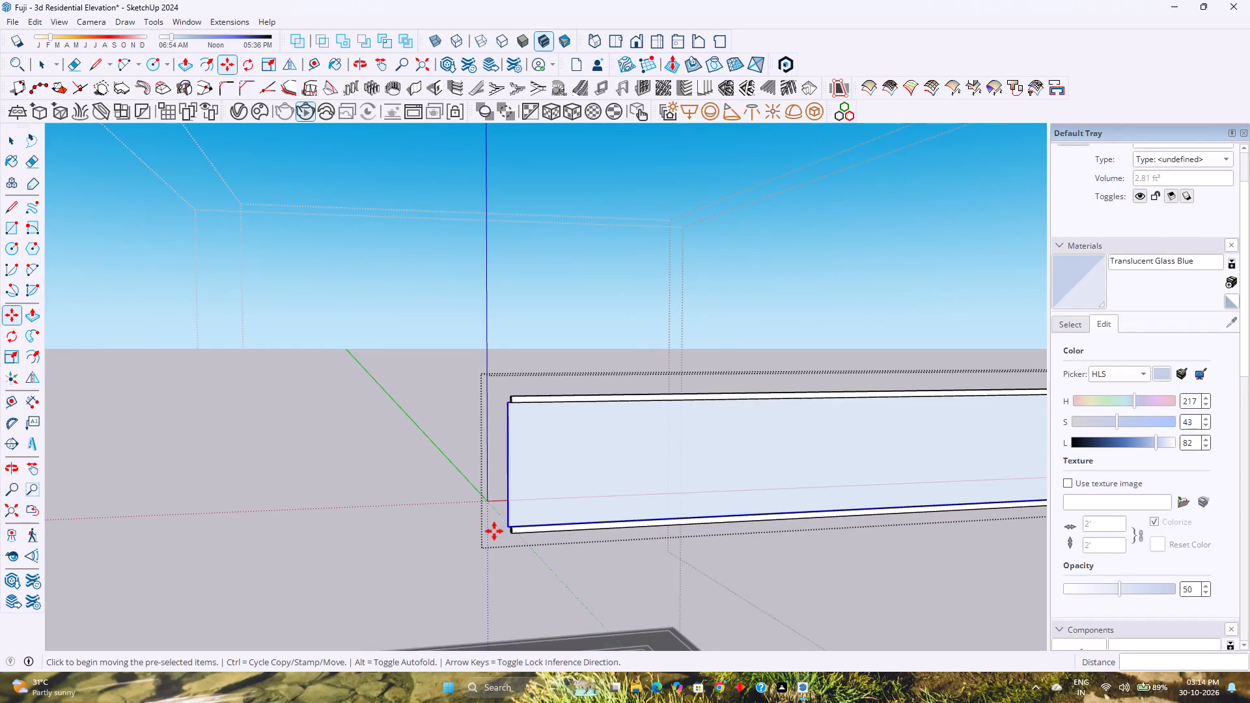
scroll(494, 531, "up", 15)
left_click(535, 520)
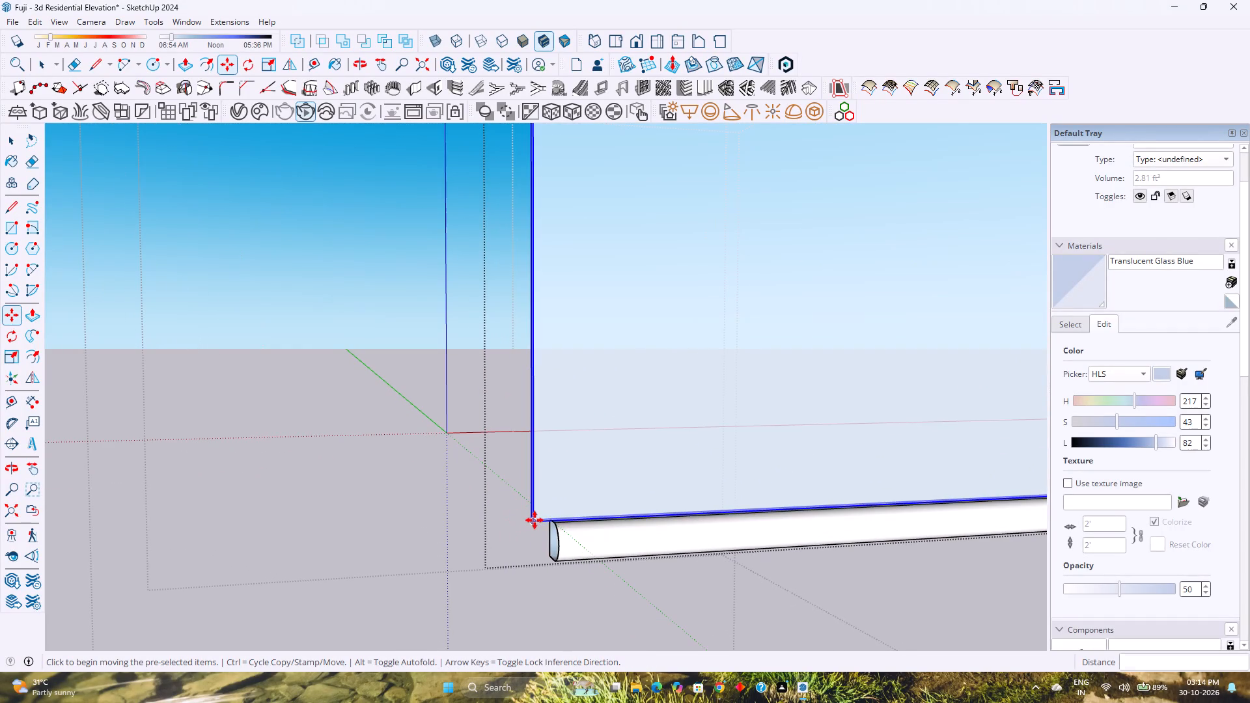
left_click(555, 519)
Examine the fit of the glass panel against the upper and lower rails at both ends of the railing.
middle_click_drag(543, 532, 599, 550)
middle_click(599, 550)
scroll(596, 533, "down", 7)
scroll(507, 499, "down", 13)
middle_click_drag(625, 505, 469, 476)
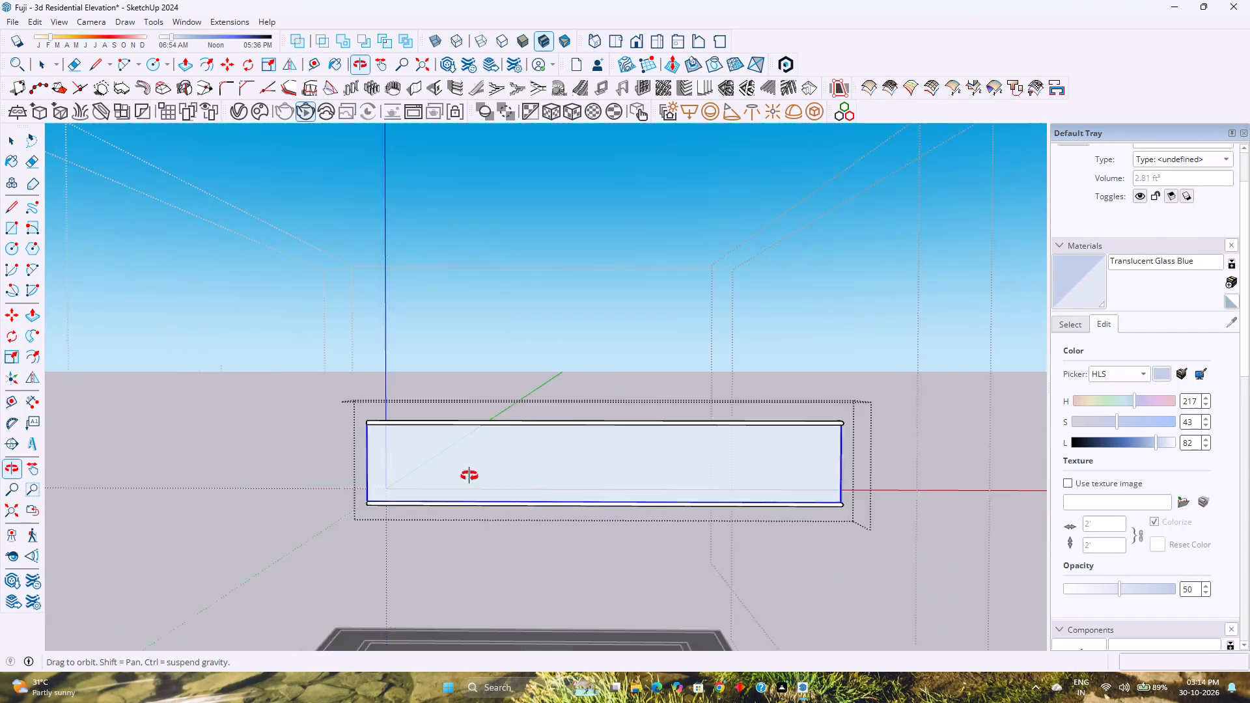
middle_click_drag(469, 476, 462, 475)
middle_click(459, 475)
scroll(746, 448, "up", 1)
middle_click_drag(746, 448, 546, 446)
middle_click(546, 446)
scroll(802, 422, "up", 6)
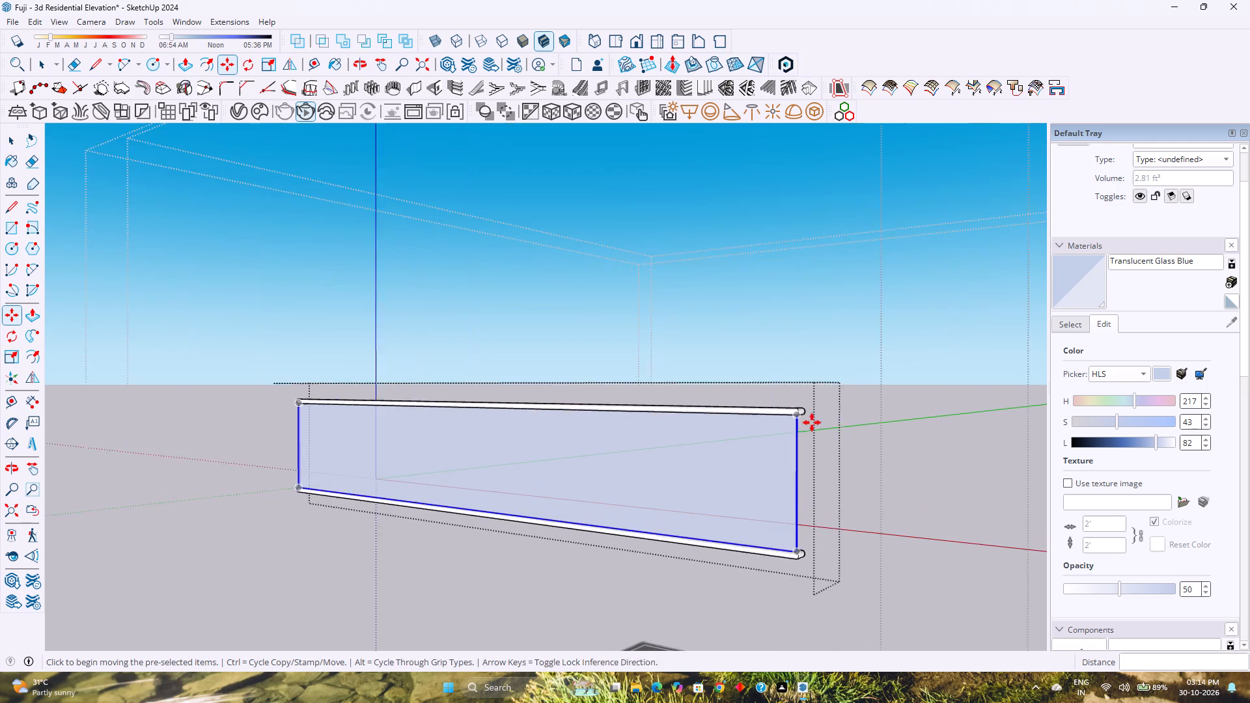
scroll(812, 422, "up", 13)
scroll(694, 409, "down", 7)
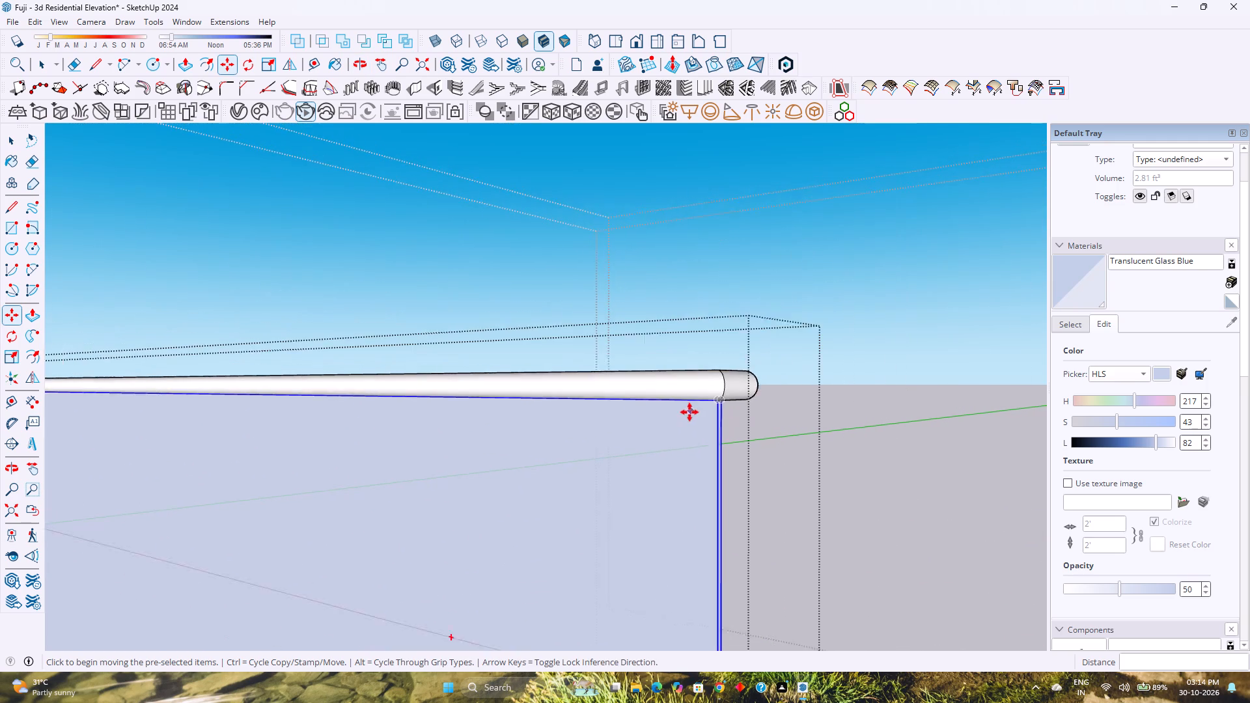
scroll(689, 412, "down", 1)
middle_click_drag(714, 414, 231, 465)
middle_click_drag(375, 463, 946, 461)
middle_click(954, 460)
scroll(766, 424, "down", 5)
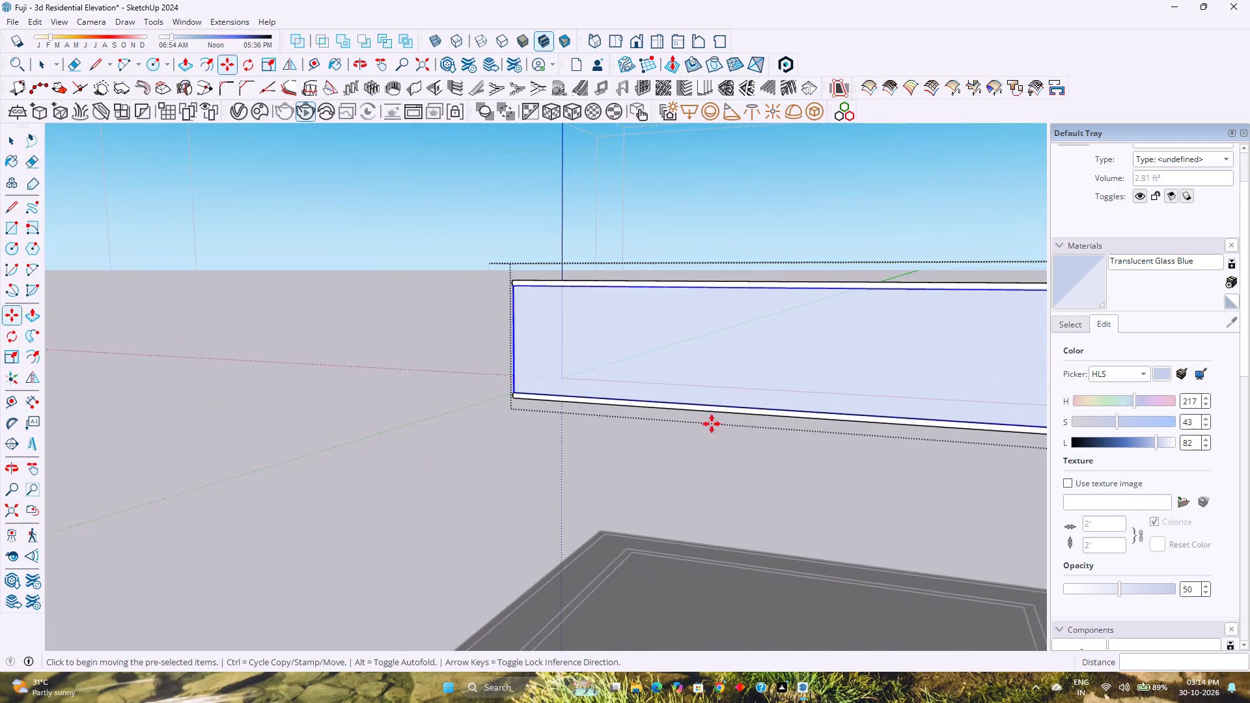
middle_click_drag(616, 422, 941, 479)
middle_click_drag(536, 393, 941, 417)
scroll(572, 348, "up", 1)
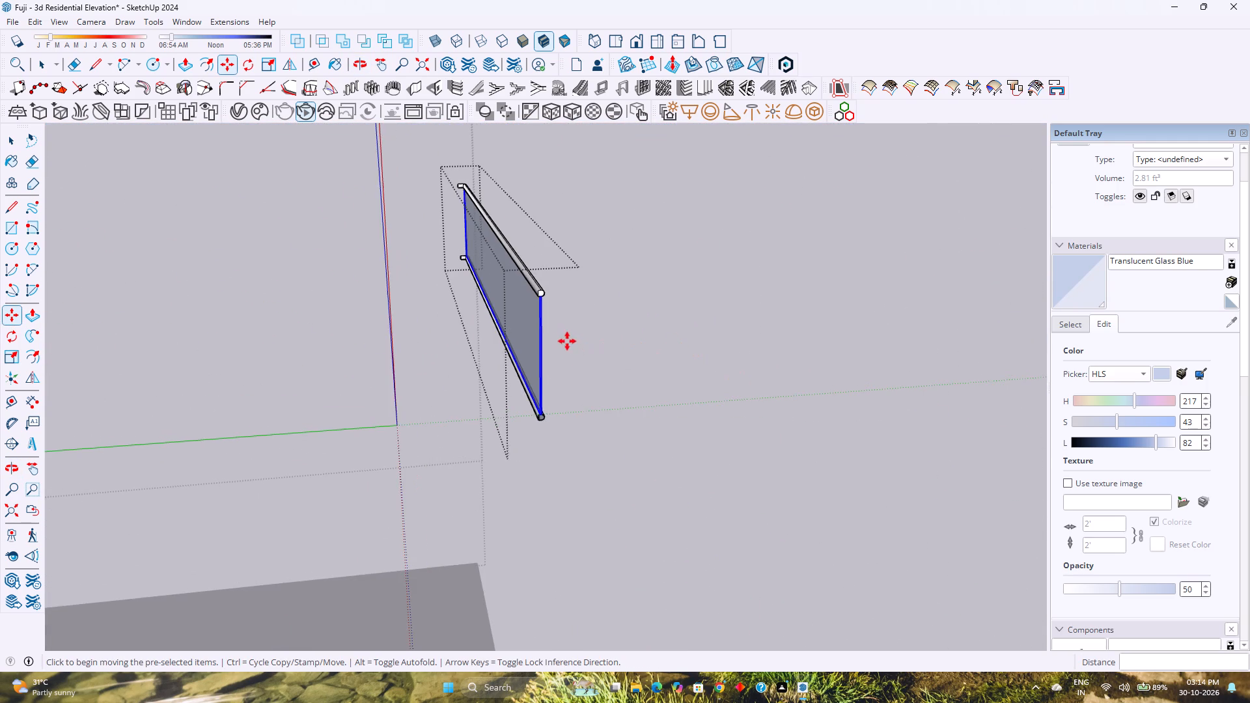
scroll(562, 338, "up", 11)
Close the open end of the lower rail with a face by tracing the straight vertical edge of its profile.
key("space")
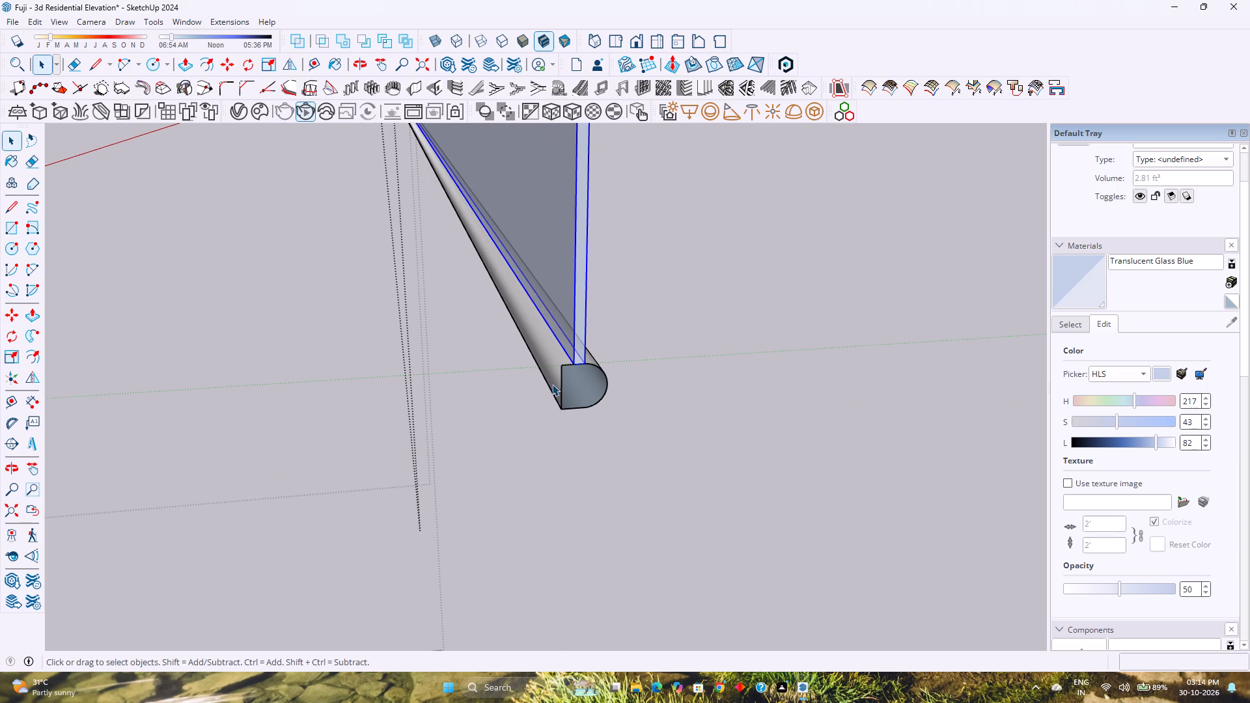
left_click(563, 378)
left_click(563, 378)
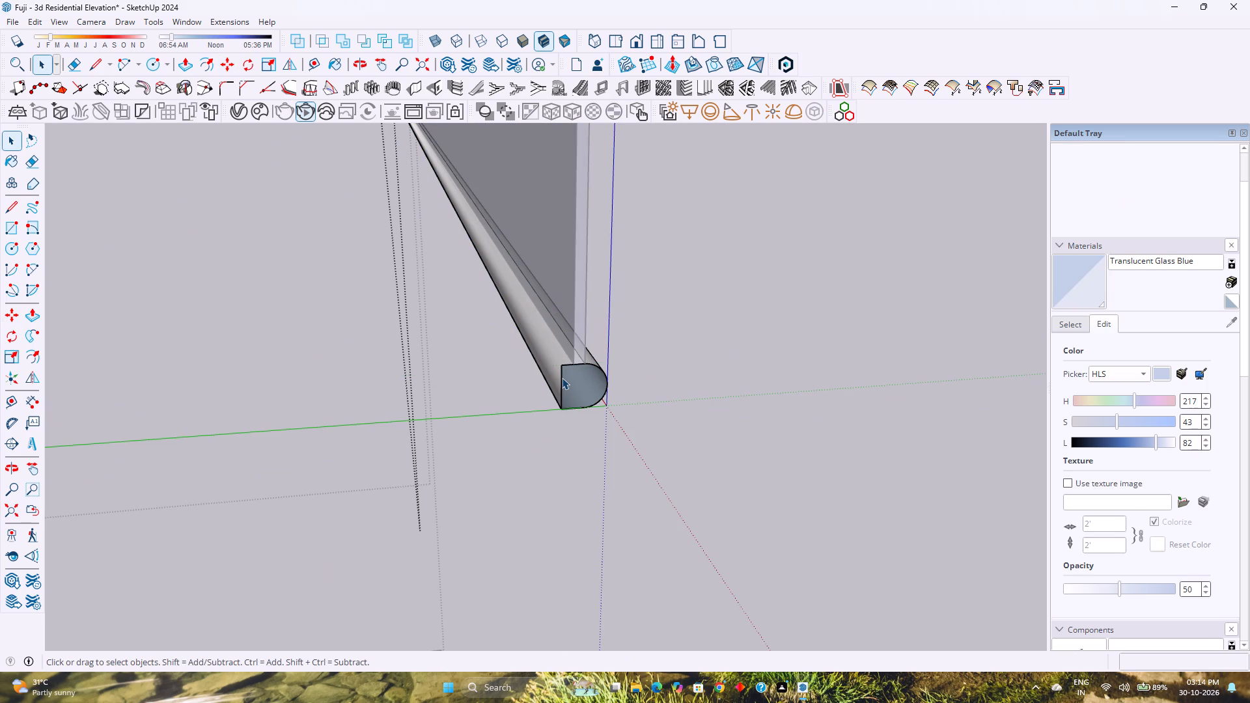
key("m")
key("l")
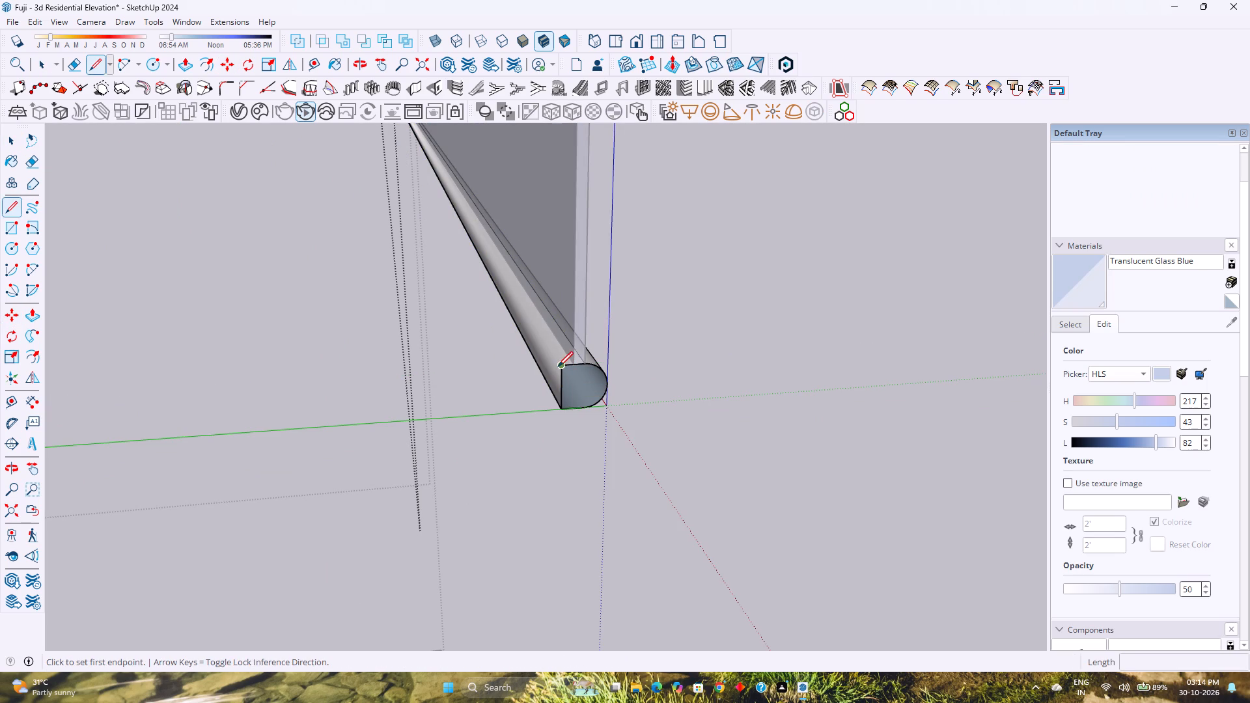
left_click(558, 366)
left_click(564, 410)
key("space")
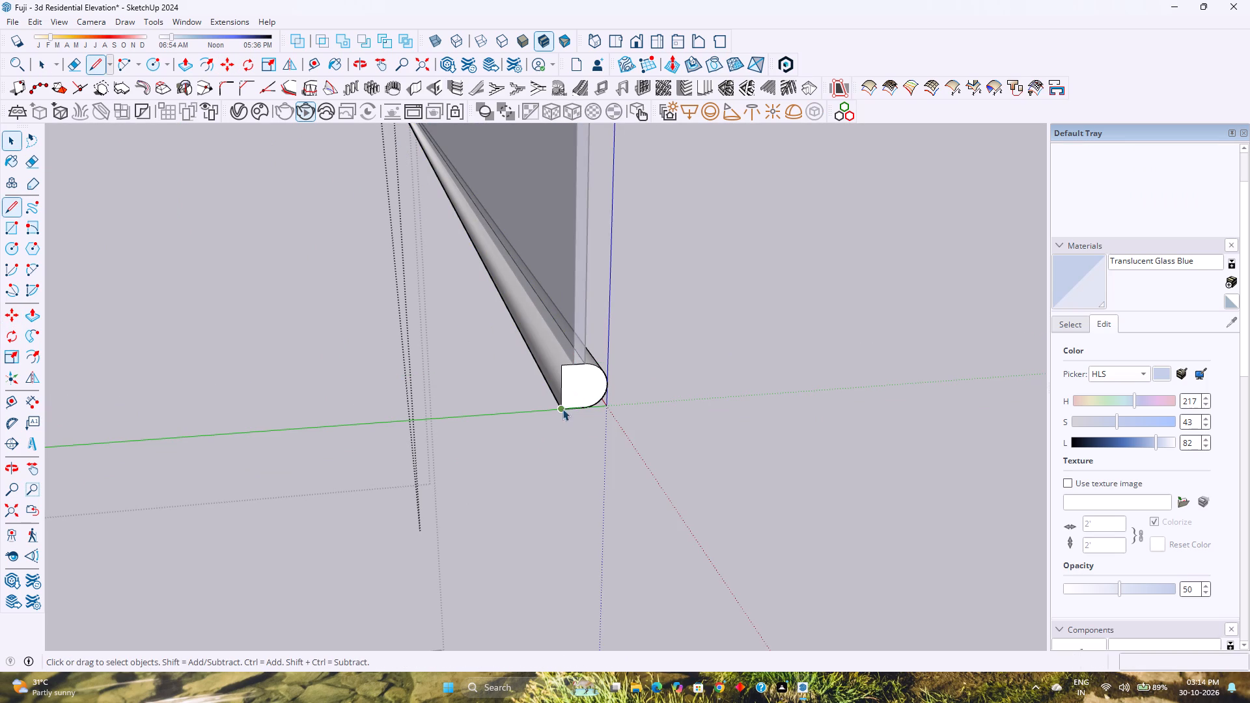
left_click(609, 472)
scroll(612, 463, "down", 3)
key("Escape")
Explode the group containing the upper and lower rails.
scroll(608, 462, "down", 4)
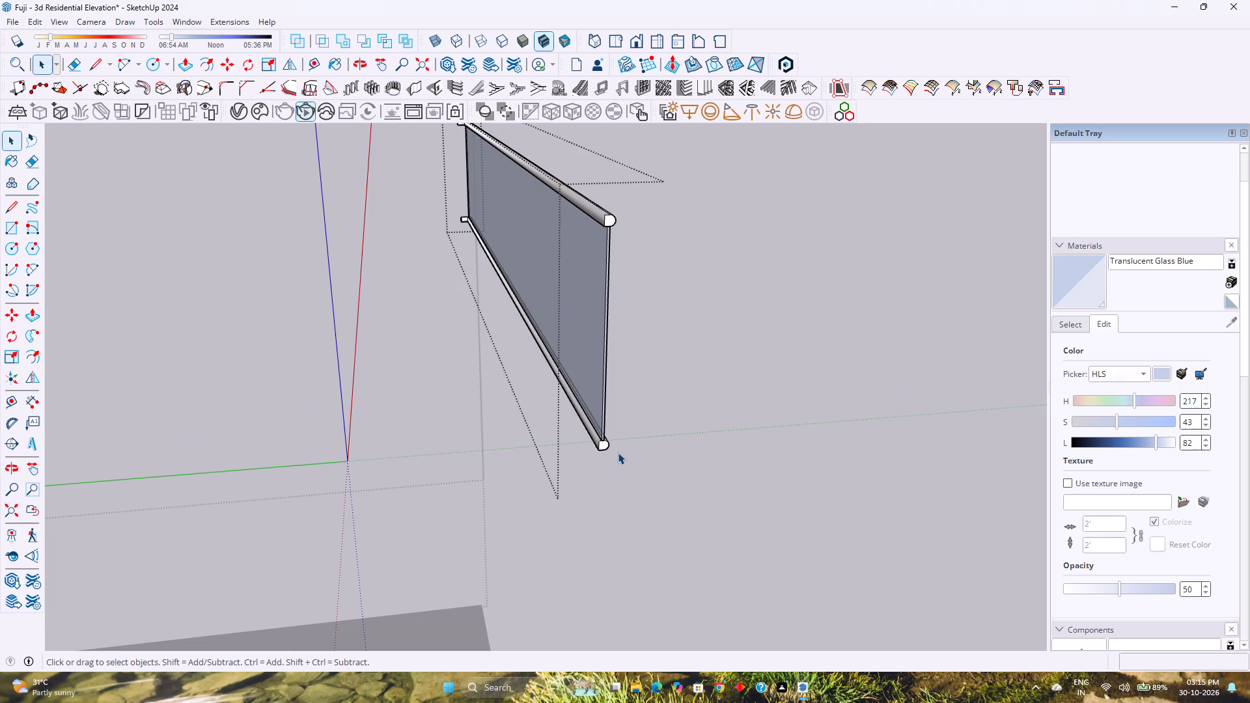
scroll(618, 452, "up", 2)
middle_click_drag(618, 452, 503, 486)
middle_click(503, 486)
scroll(503, 486, "down", 2)
middle_click_drag(406, 474, 576, 462, "shift")
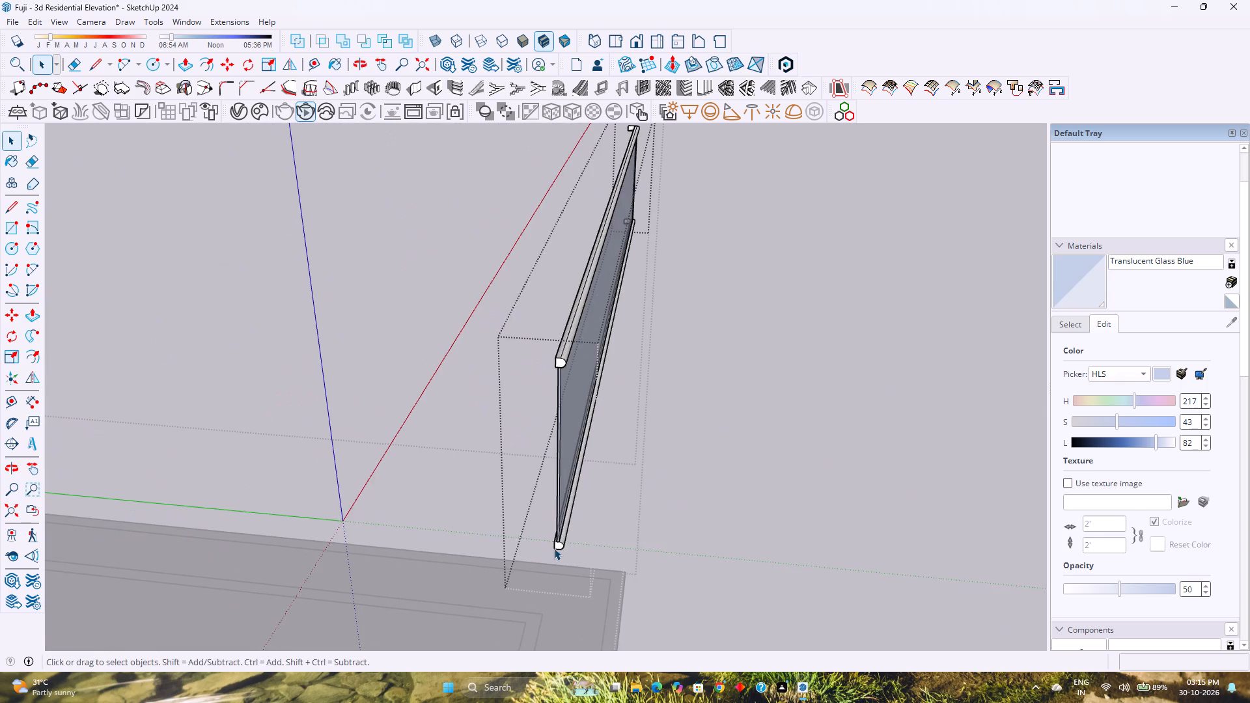
scroll(554, 548, "up", 4)
left_click(564, 542)
right_click(564, 542)
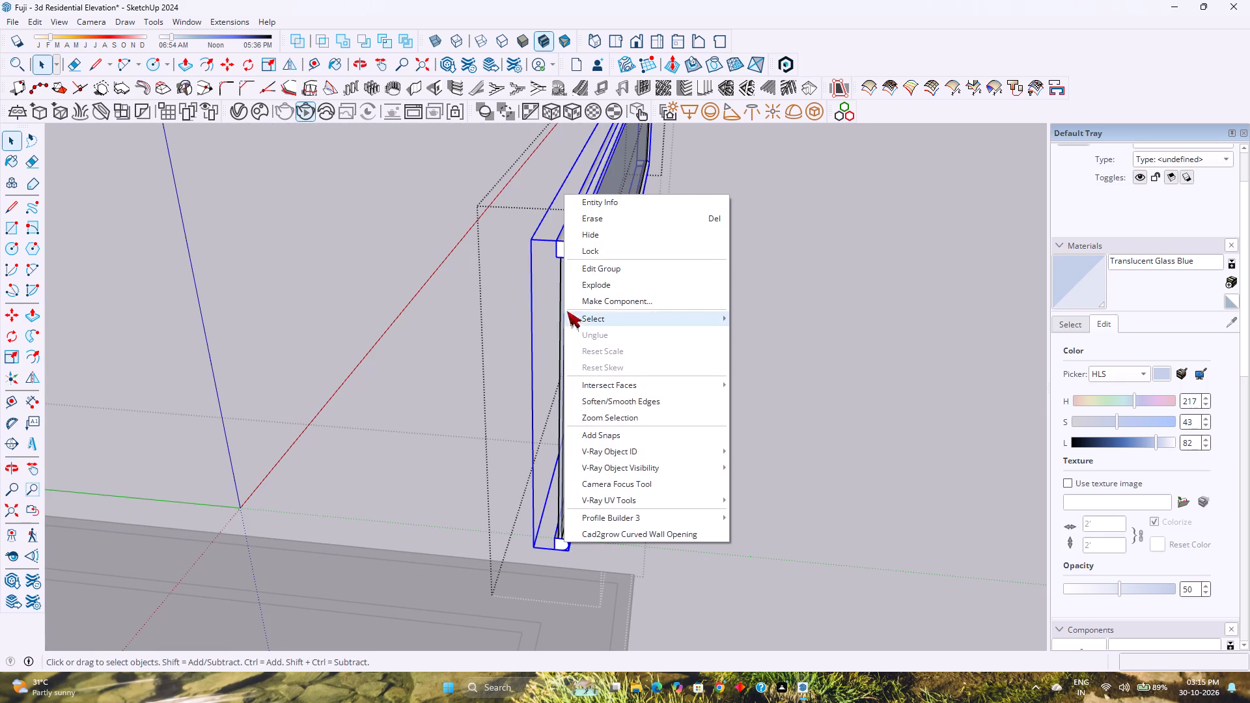
left_click(605, 286)
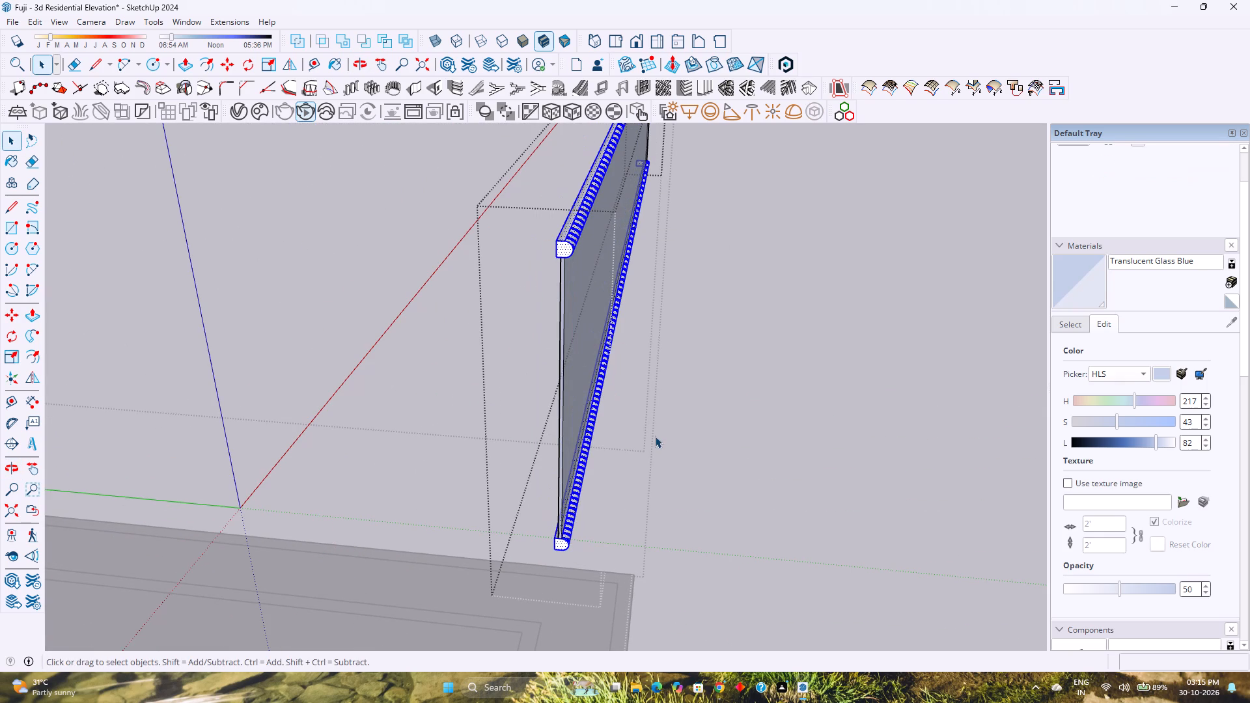
Examine the railing assembly from both sides, checking the glass panel and the returned ends of the upper and lower rails.
scroll(629, 427, "down", 2)
left_click(736, 483)
left_click(585, 371)
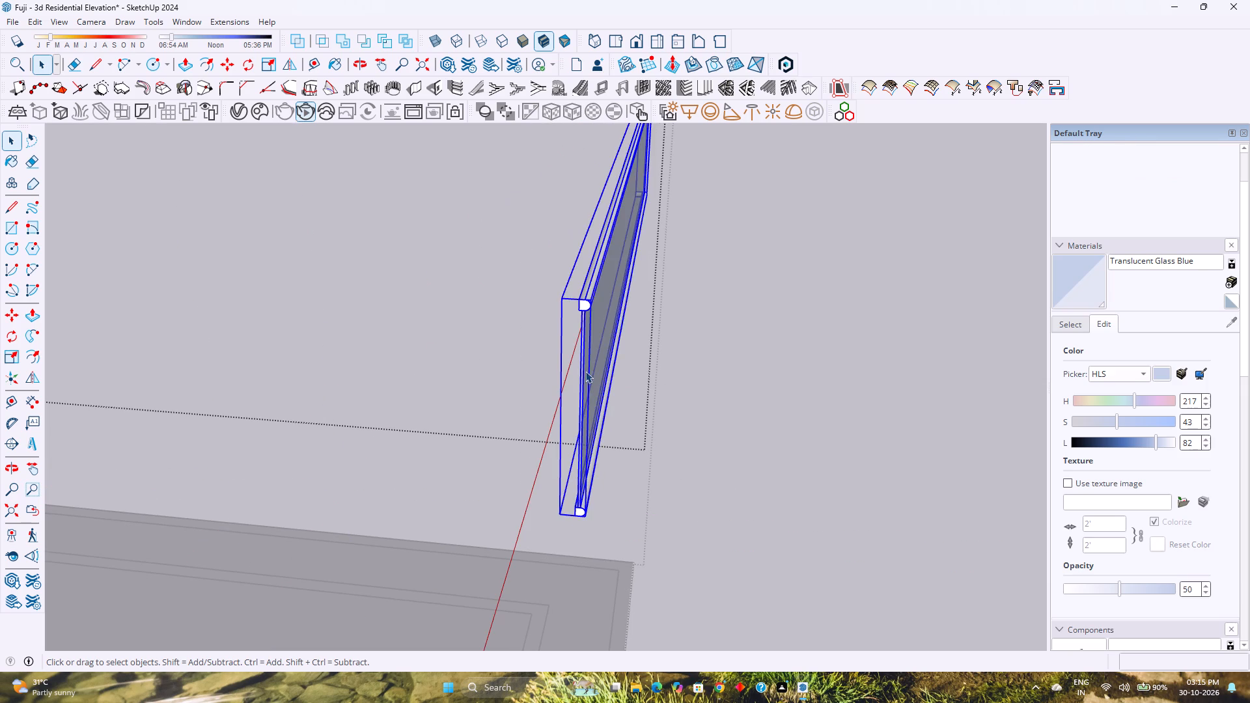
scroll(695, 426, "down", 1)
middle_click_drag(695, 426, 548, 438)
middle_click(548, 438)
scroll(548, 438, "down", 3)
middle_click_drag(544, 435, 550, 438, "shift")
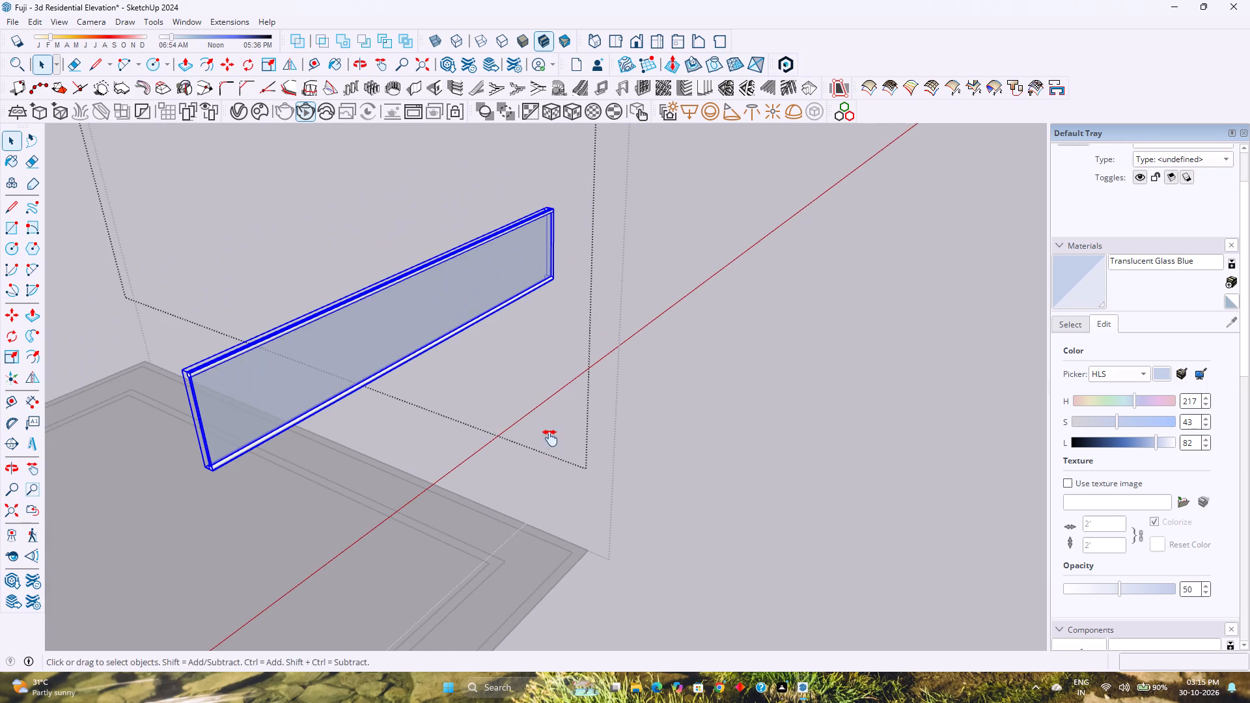
middle_click_drag(550, 438, 661, 516, "shift")
middle_click_drag(664, 517, 477, 512)
middle_click_drag(465, 477, 676, 538, "shift")
middle_click_drag(695, 541, 702, 541, "shift")
middle_click_drag(755, 541, 464, 535)
middle_click(464, 535)
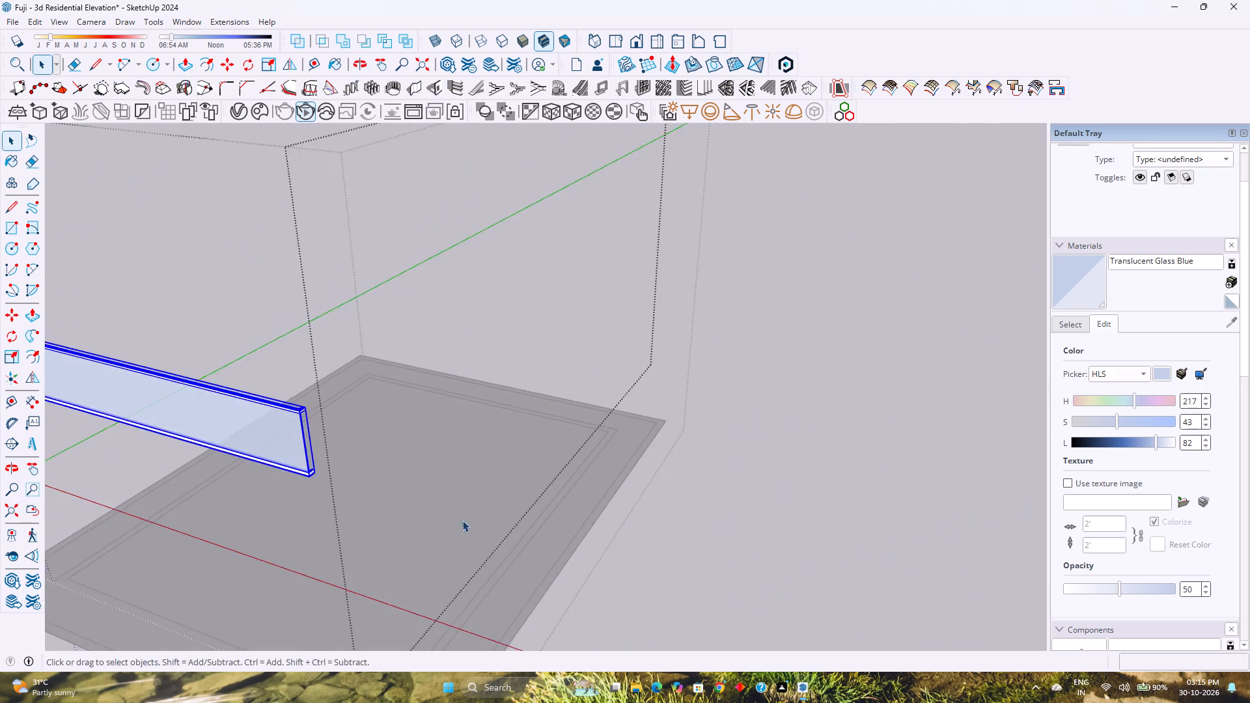
middle_click_drag(481, 486, 673, 531, "shift")
scroll(481, 486, "down", 1, "shift")
middle_click_drag(680, 531, 589, 527)
middle_click(585, 527)
scroll(516, 520, "up", 10)
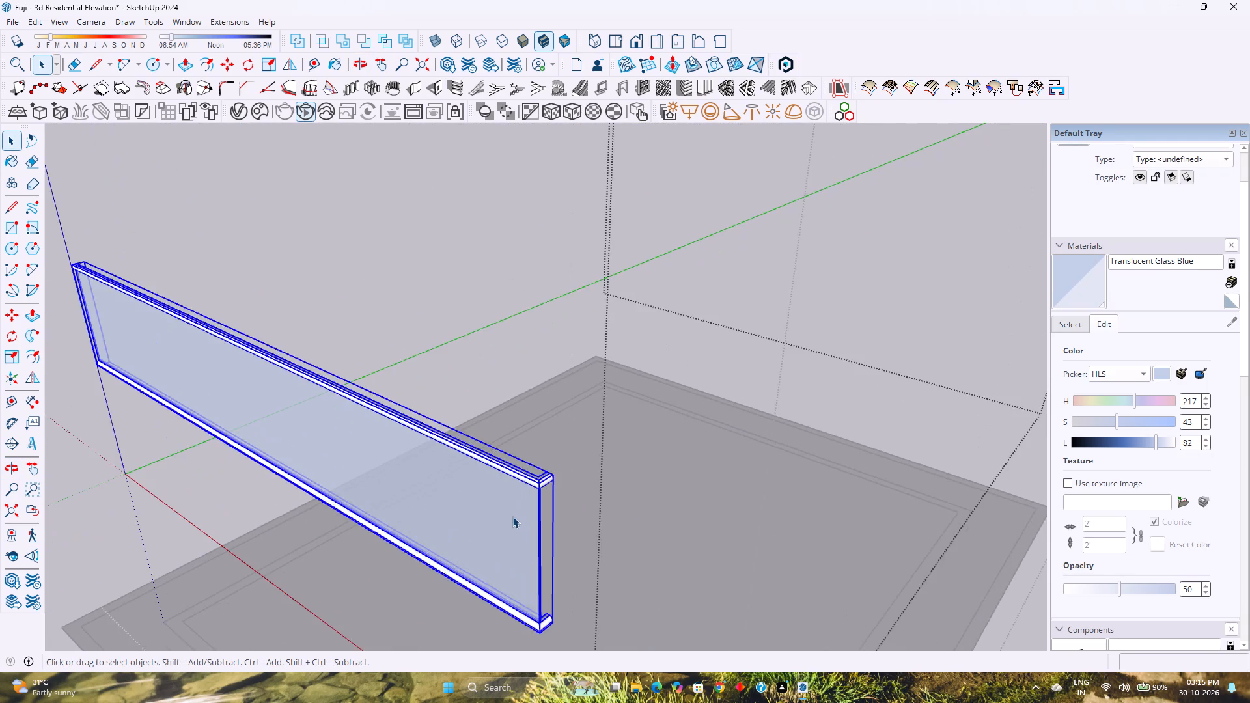
scroll(511, 511, "up", 4)
left_click(555, 461)
double_click(555, 462)
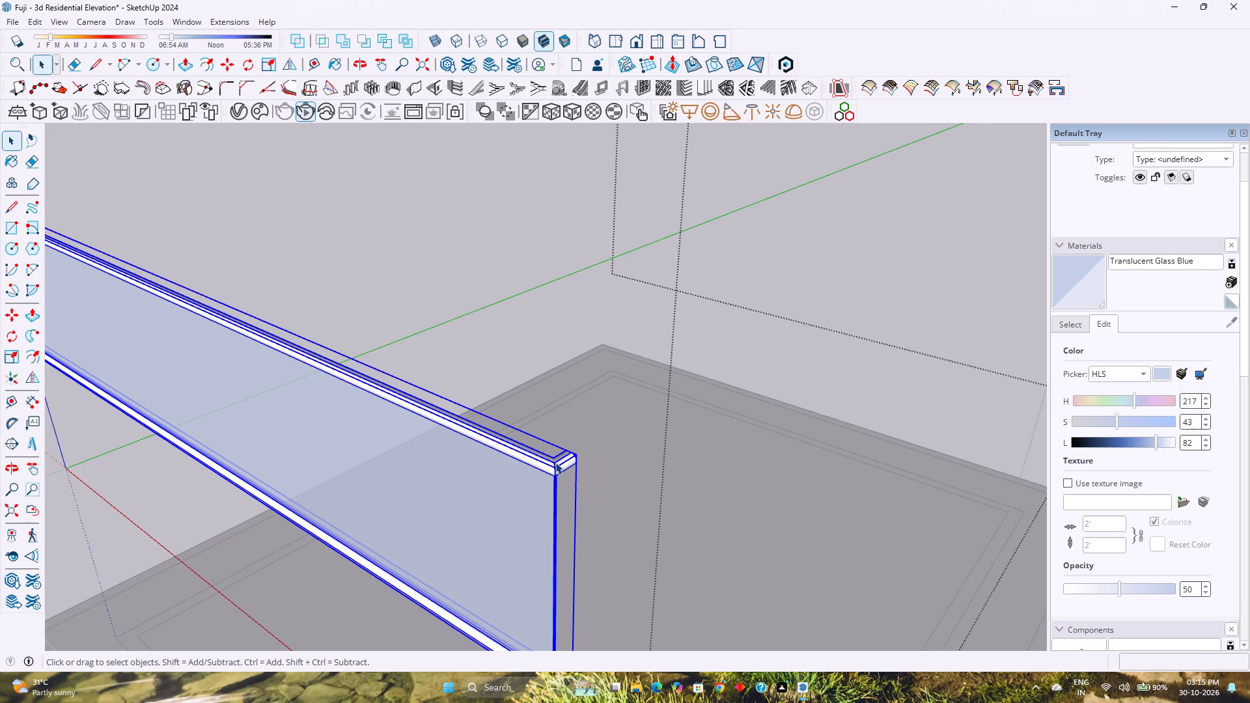
scroll(566, 481, "down", 3)
middle_click_drag(548, 501, 416, 456)
middle_click(415, 456)
scroll(415, 456, "down", 2)
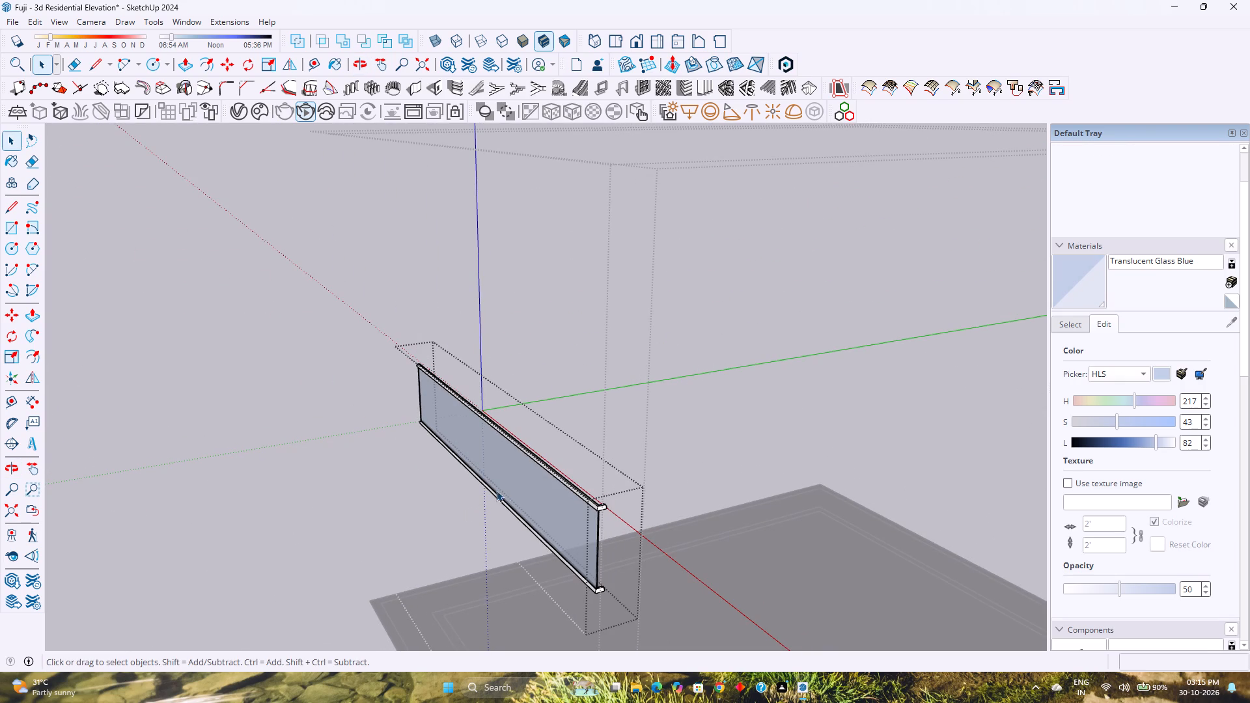
middle_click_drag(575, 527, 529, 469)
middle_click(529, 469)
scroll(570, 462, "up", 4)
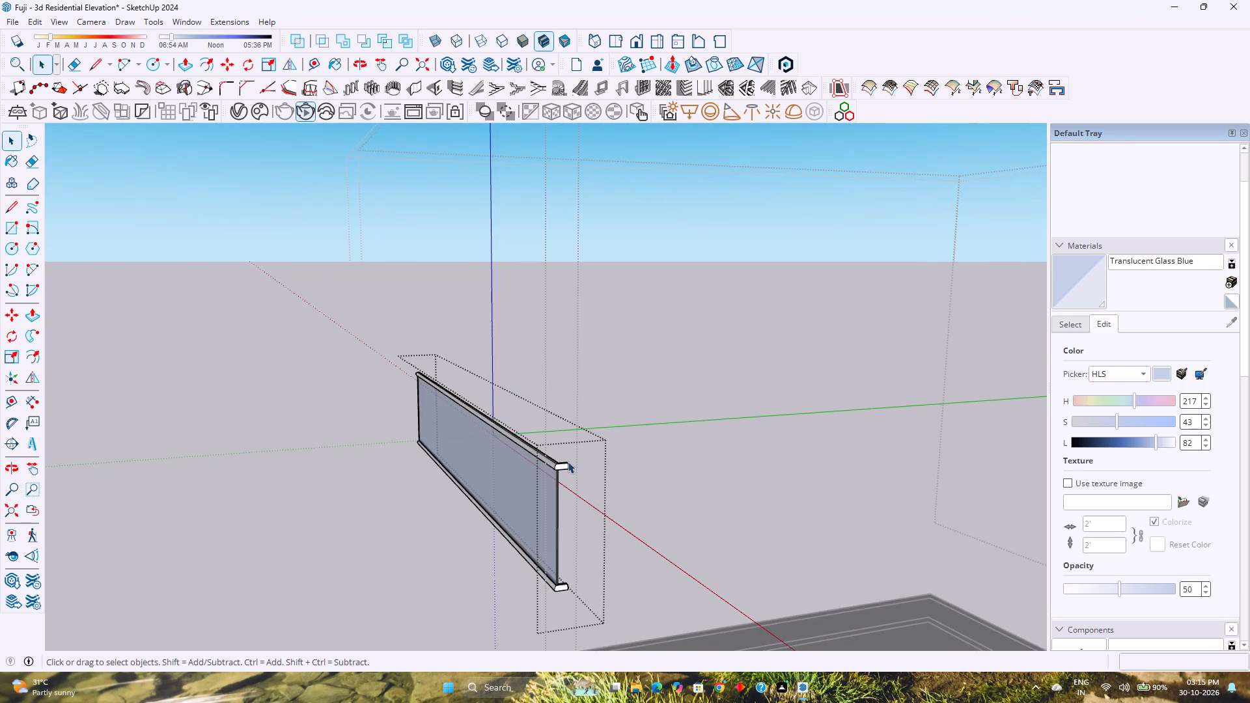
scroll(568, 462, "up", 10)
middle_click_drag(537, 483, 564, 613)
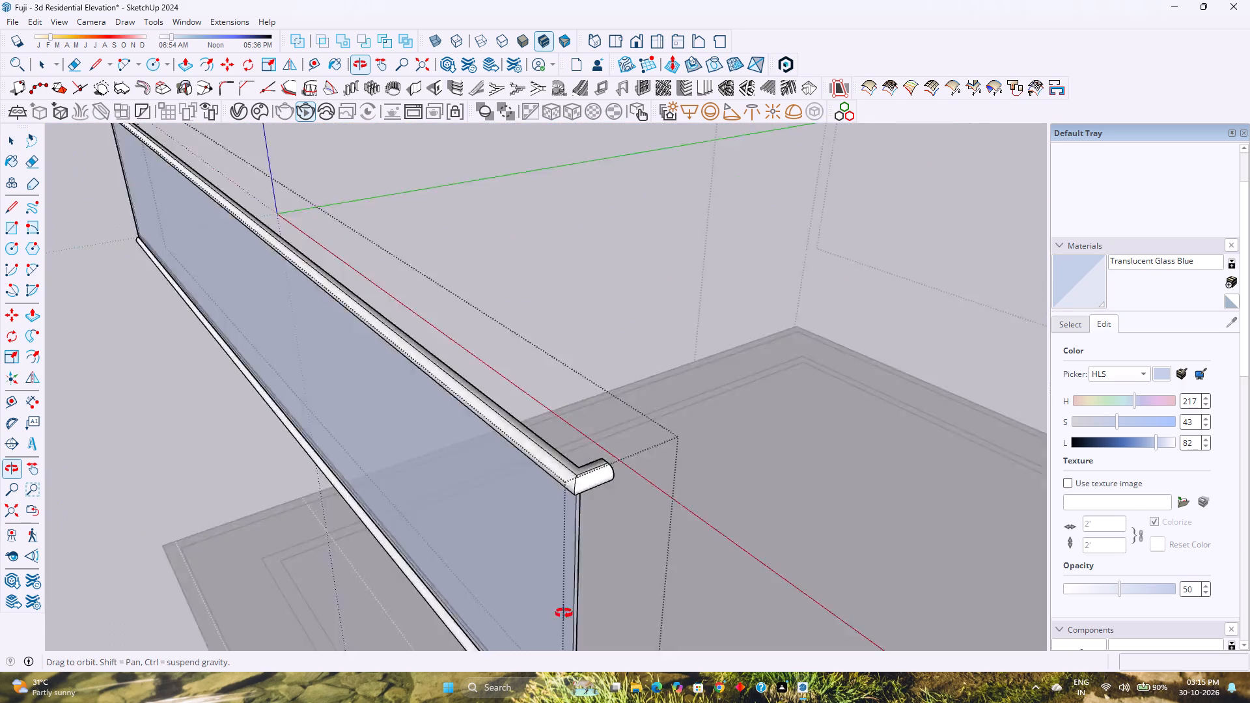
middle_click_drag(564, 613, 264, 599)
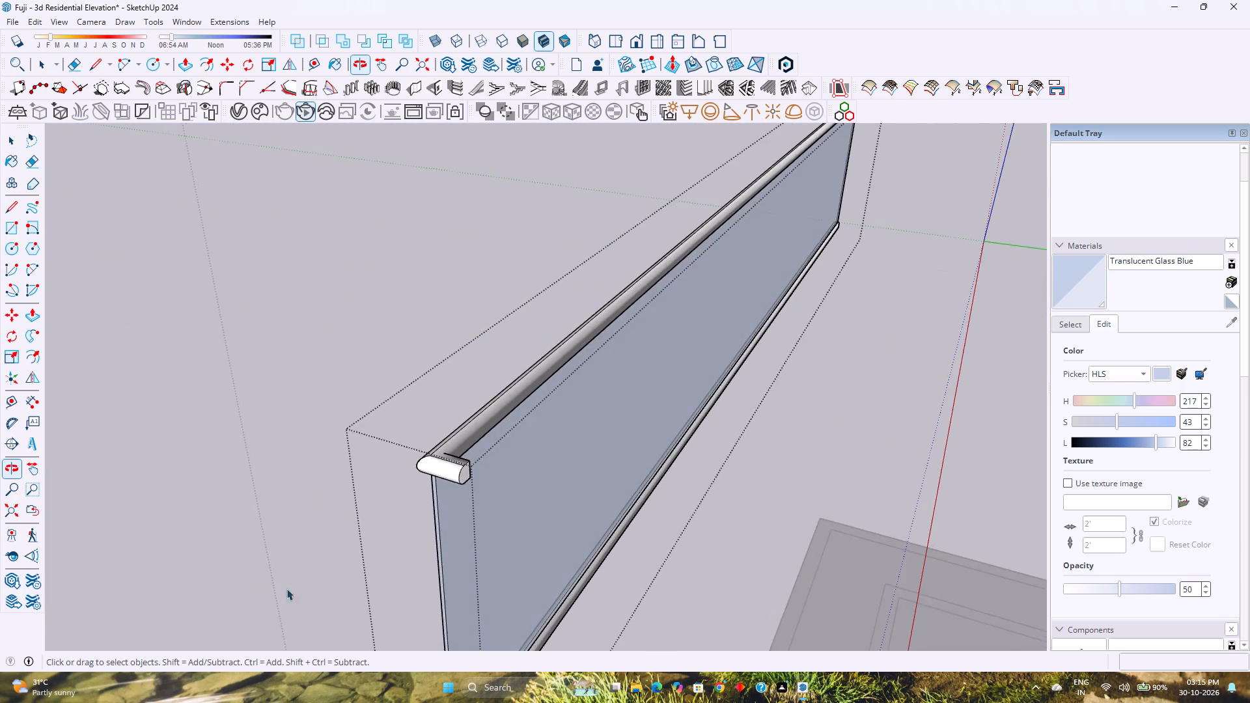
middle_click_drag(583, 493, 919, 557)
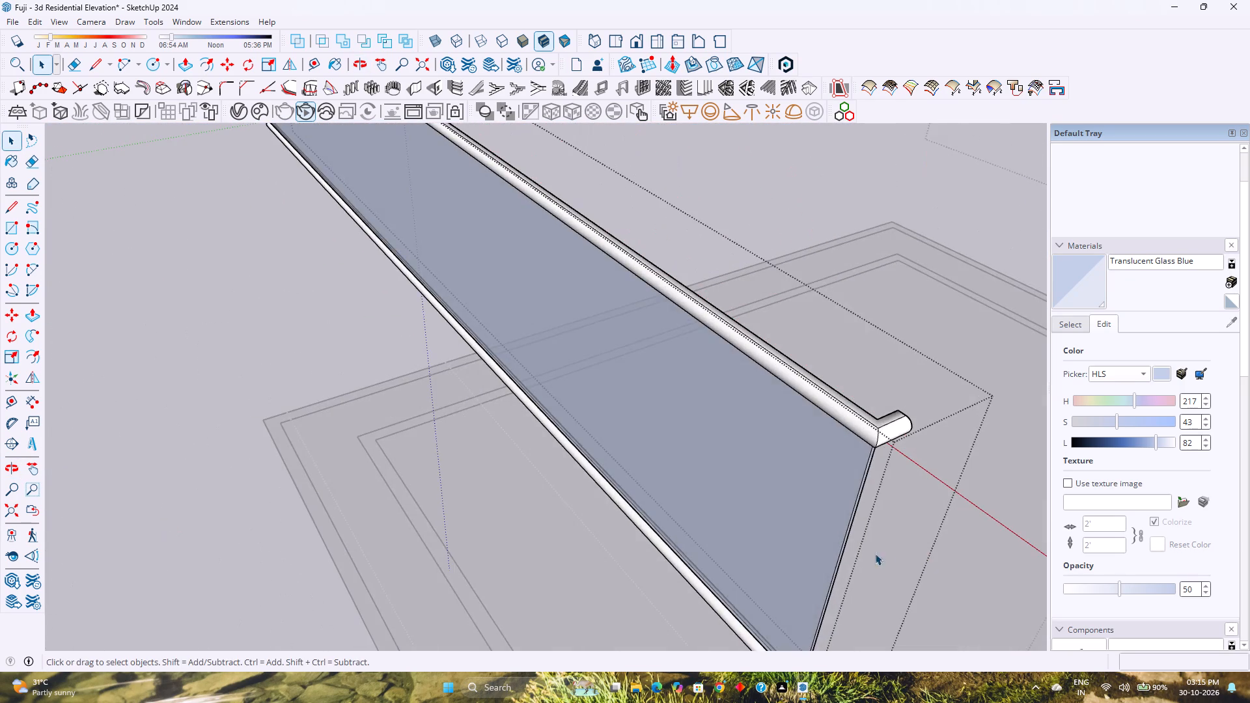
scroll(676, 557, "down", 4)
Leave the railing group and unhide all hidden objects of the building.
left_click(574, 581)
scroll(570, 579, "down", 7)
middle_click_drag(514, 566, 572, 512)
middle_click(572, 512)
left_click(32, 26)
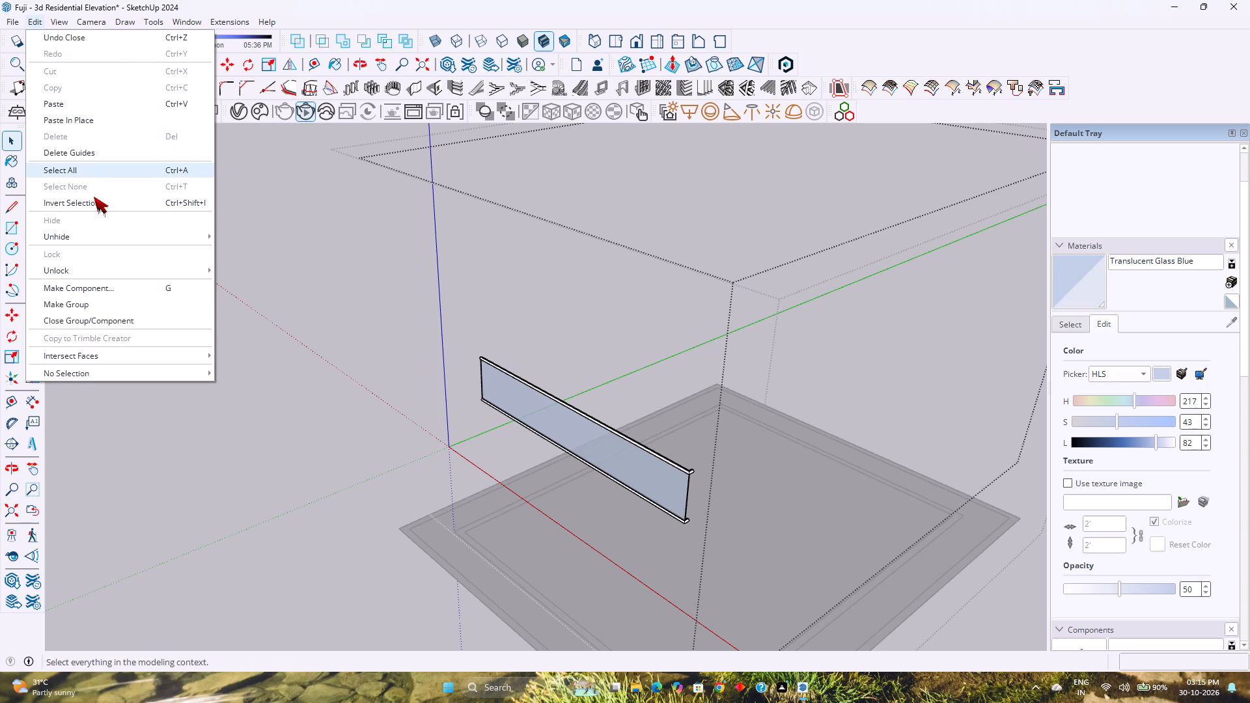
left_click(250, 262)
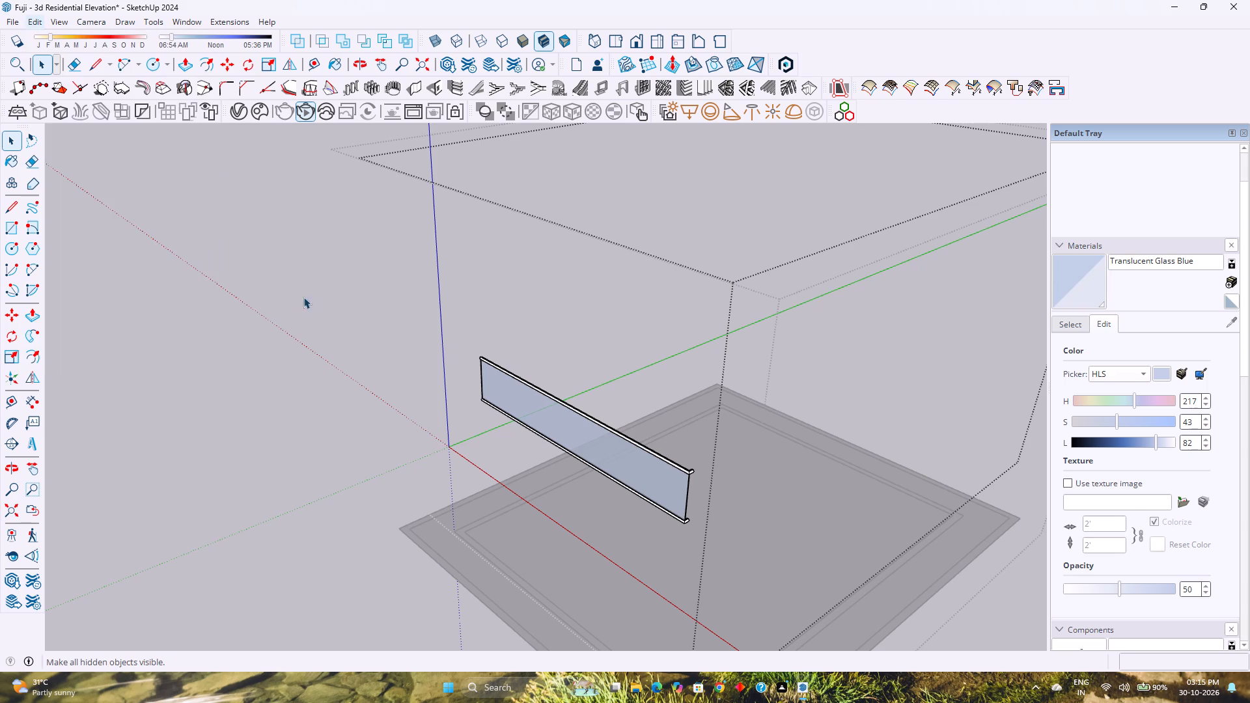
Move the complete glass railing 4' inward from the front of the facade onto the terrace edge, and deselect it.
middle_click_drag(592, 424, 629, 396)
middle_click(629, 396)
scroll(704, 435, "up", 3)
left_click(704, 433)
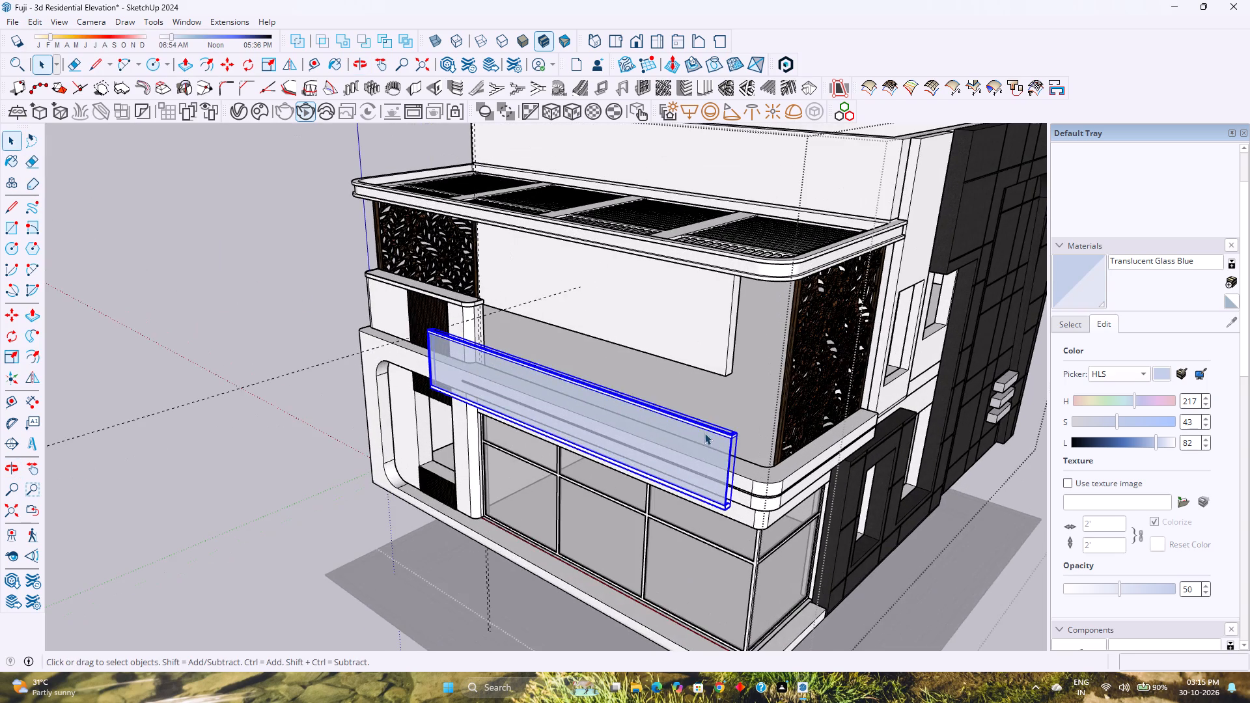
scroll(721, 443, "up", 3)
middle_click_drag(721, 443, 546, 446)
middle_click(546, 446)
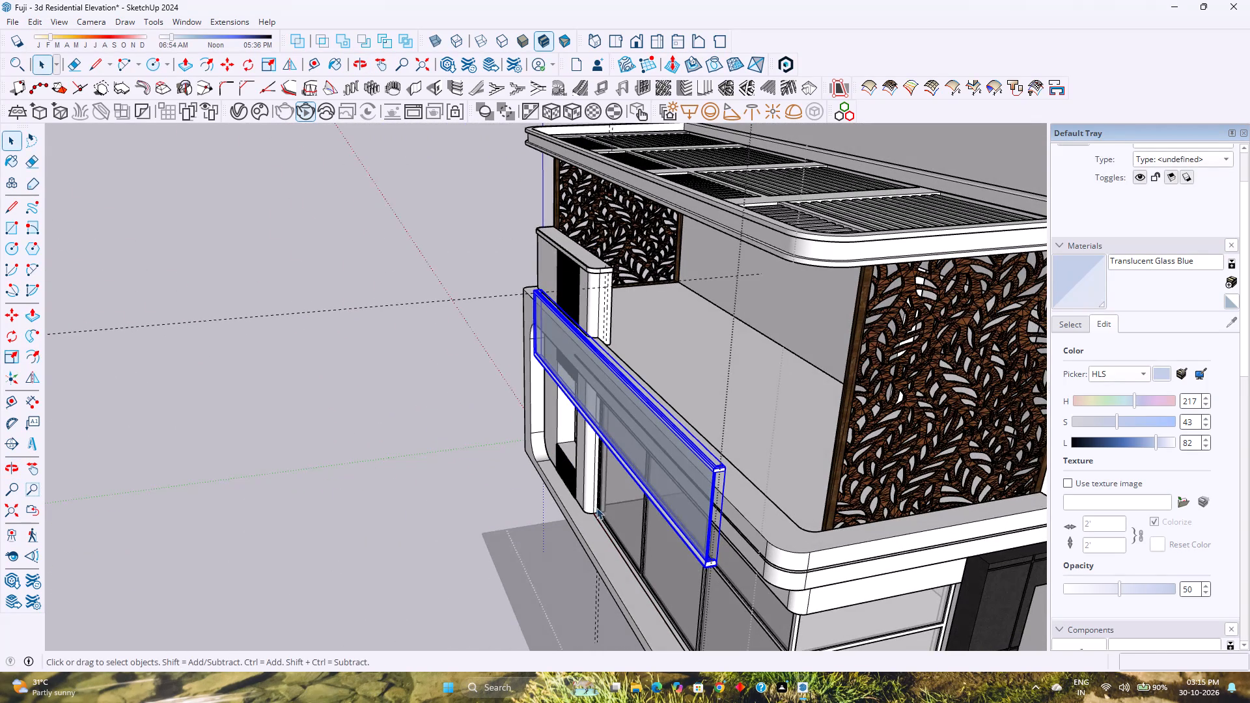
key("m")
scroll(734, 482, "up", 7)
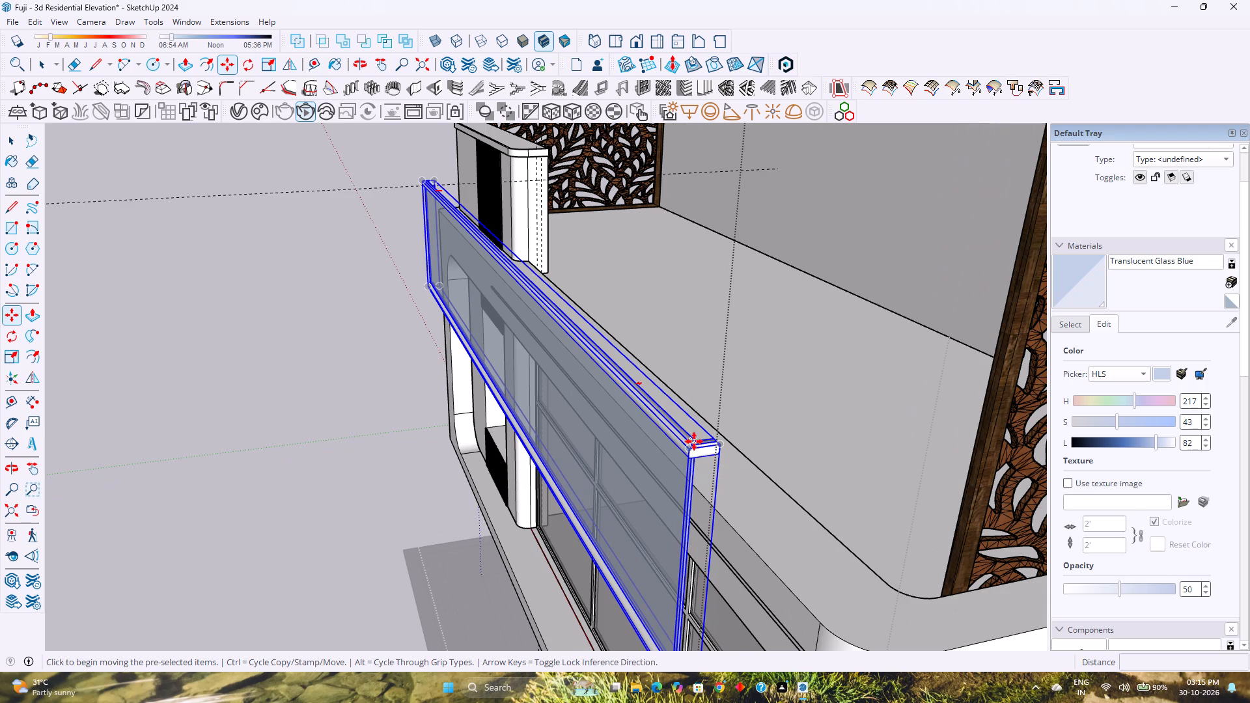
left_click(722, 442)
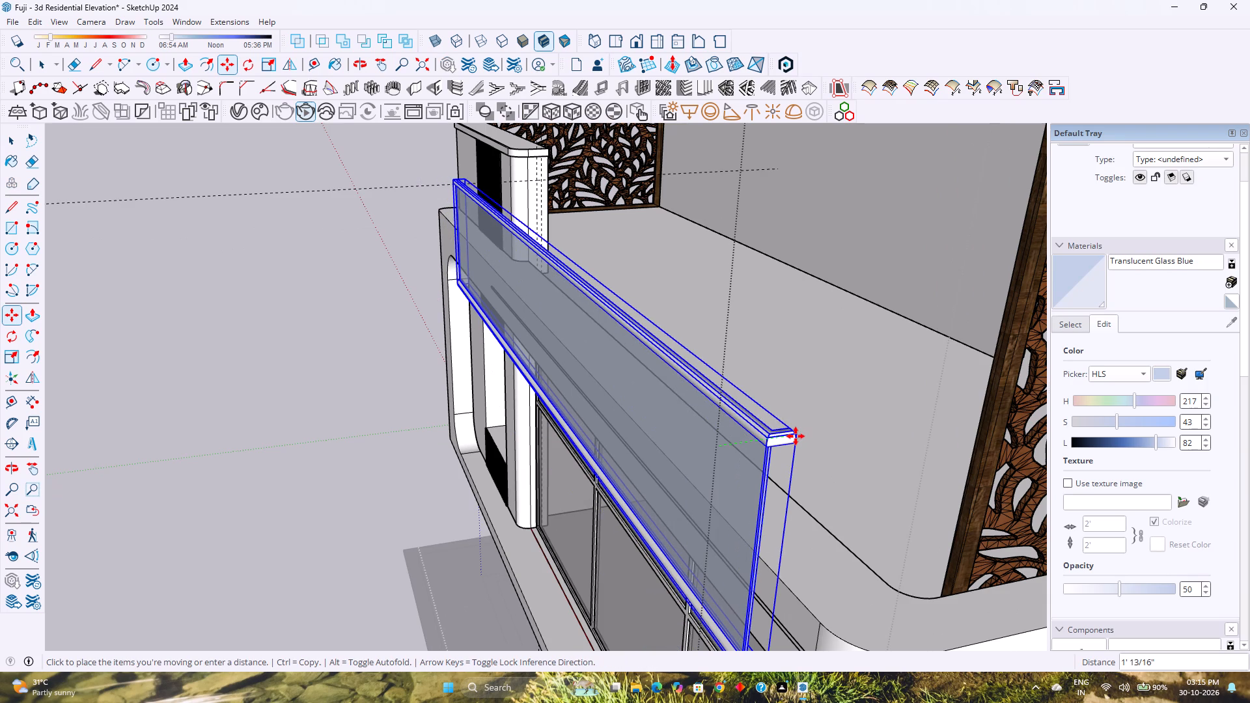
type("4'")
key("Return")
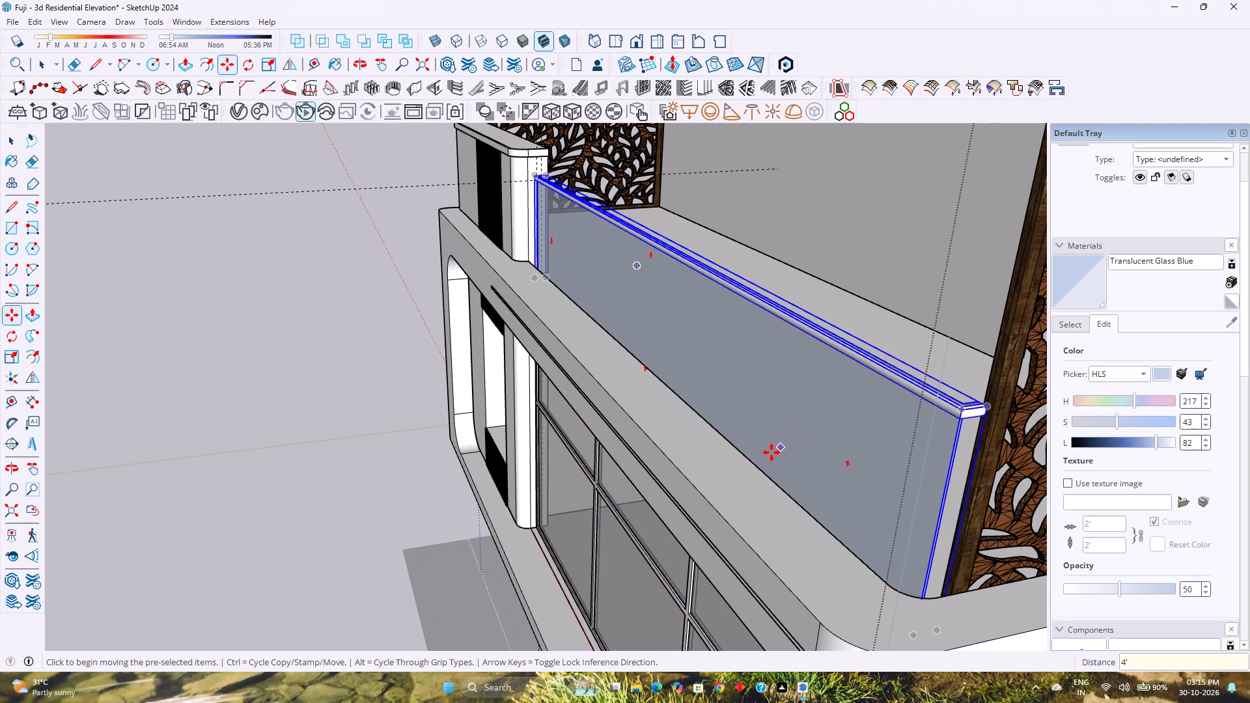
key("space")
middle_click_drag(779, 477, 793, 534)
middle_click(793, 534)
middle_click(793, 534)
key("Escape")
Examine how the railing meets the rounded parapet at one end and the carved screen's wooden post at the other.
scroll(669, 291, "up", 5)
middle_click_drag(669, 291, 779, 355)
scroll(779, 355, "down", 12)
middle_click_drag(720, 348, 748, 457, "shift")
middle_click(748, 457, "shift")
scroll(687, 430, "down", 2)
middle_click_drag(661, 417, 672, 456, "shift")
middle_click_drag(602, 435, 833, 443)
scroll(217, 307, "up", 2)
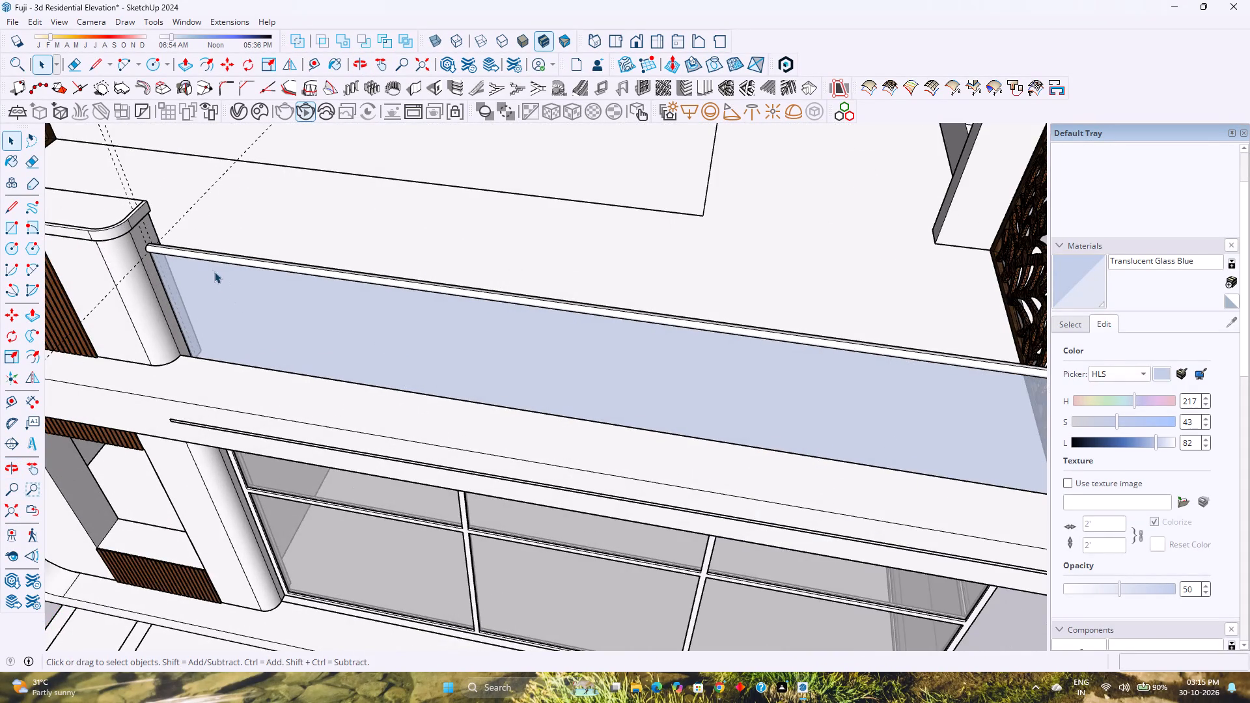
scroll(152, 239, "up", 7)
scroll(162, 260, "down", 9)
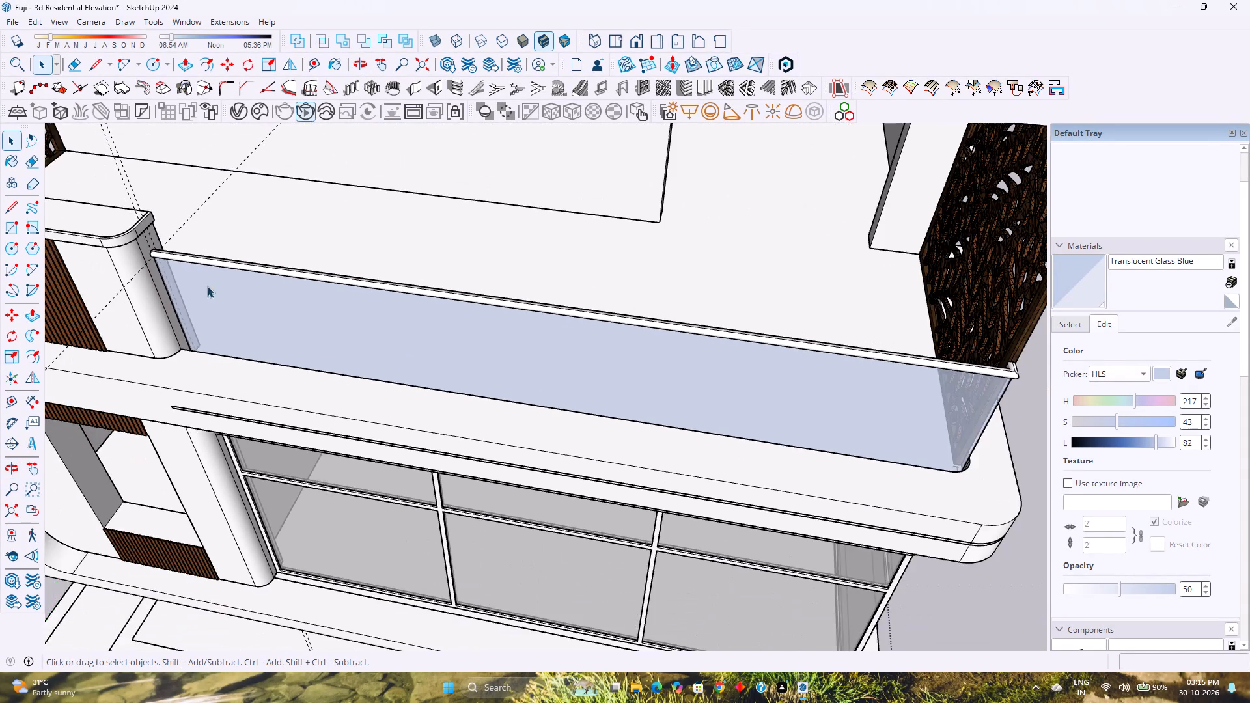
scroll(158, 280, "up", 4)
middle_click_drag(299, 335, 464, 429, "shift")
middle_click(464, 429, "shift")
scroll(340, 366, "up", 6)
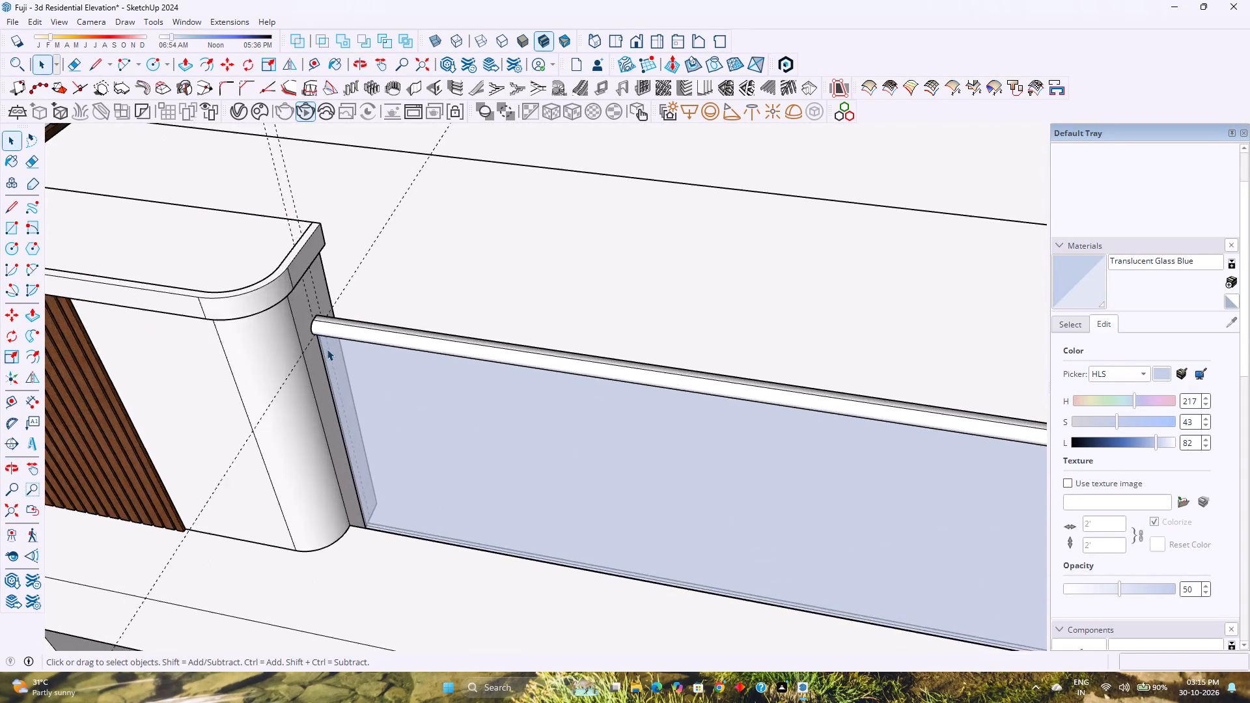
middle_click_drag(327, 349, 324, 307)
middle_click(324, 307)
scroll(349, 338, "up", 5)
middle_click_drag(348, 341, 252, 303)
middle_click(252, 303)
scroll(252, 303, "down", 20)
scroll(252, 303, "down", 7)
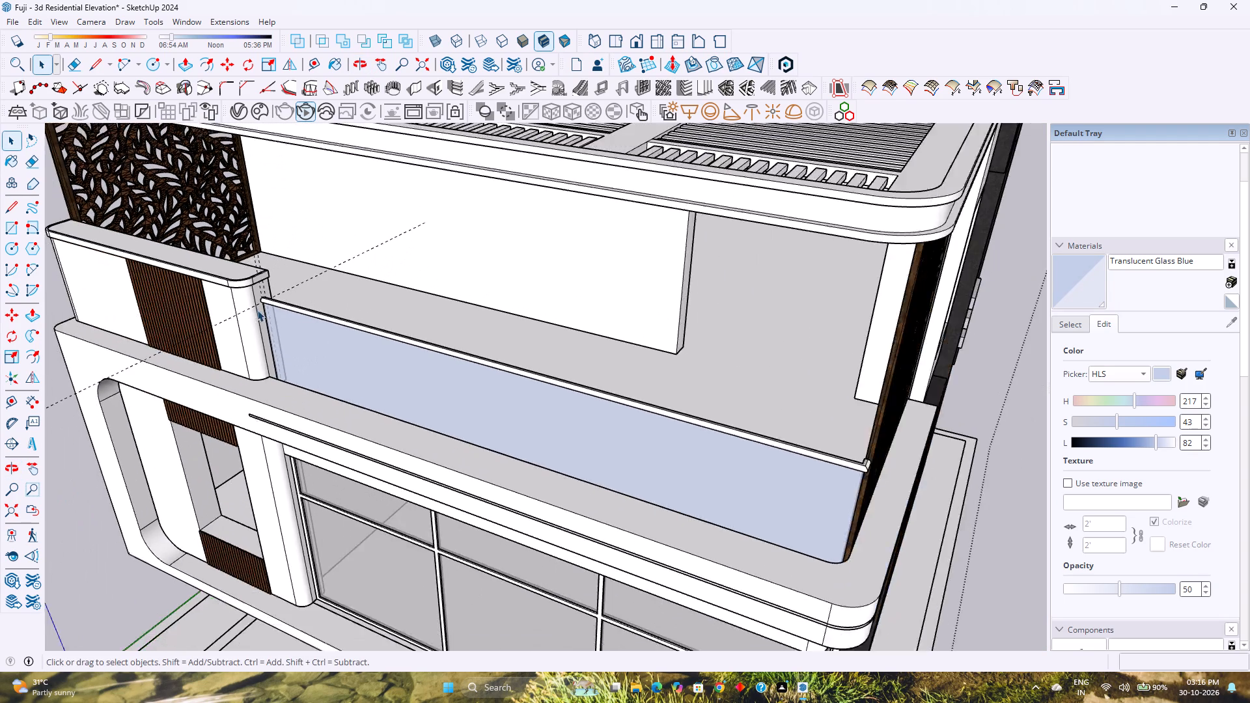
middle_click_drag(494, 399, 433, 387, "shift")
scroll(612, 426, "up", 12)
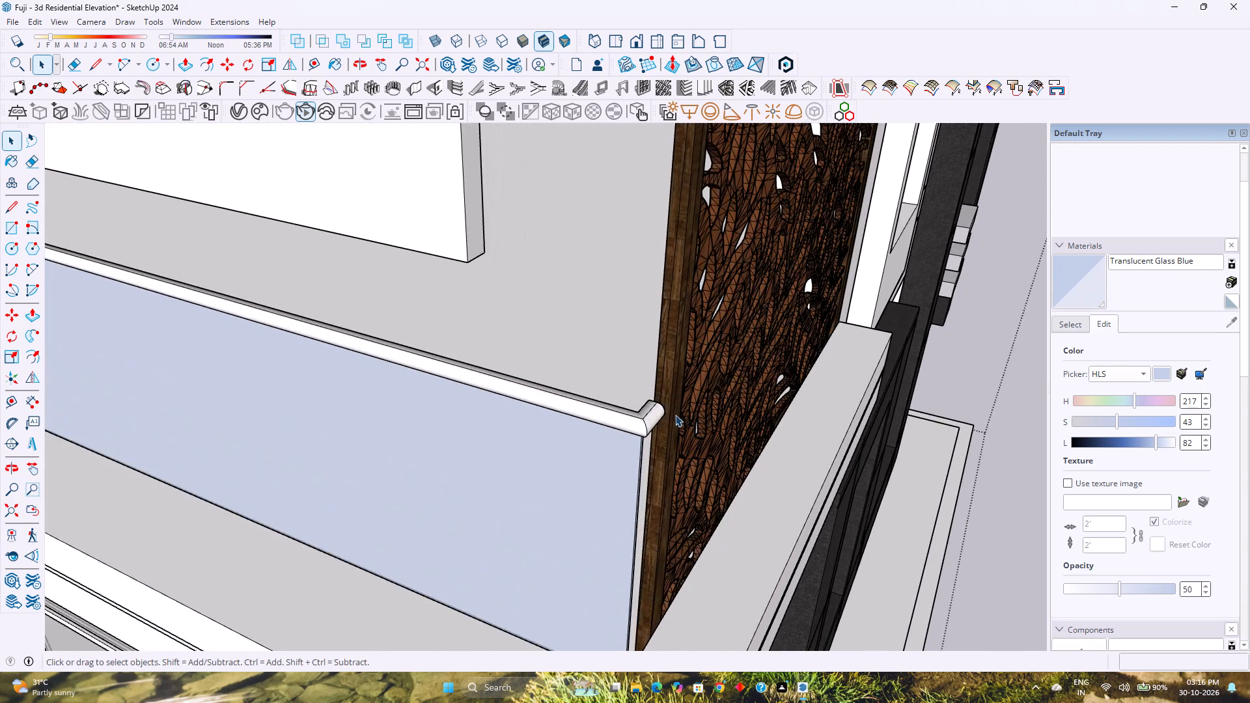
scroll(675, 415, "up", 8)
middle_click_drag(640, 410, 706, 486)
middle_click(706, 486)
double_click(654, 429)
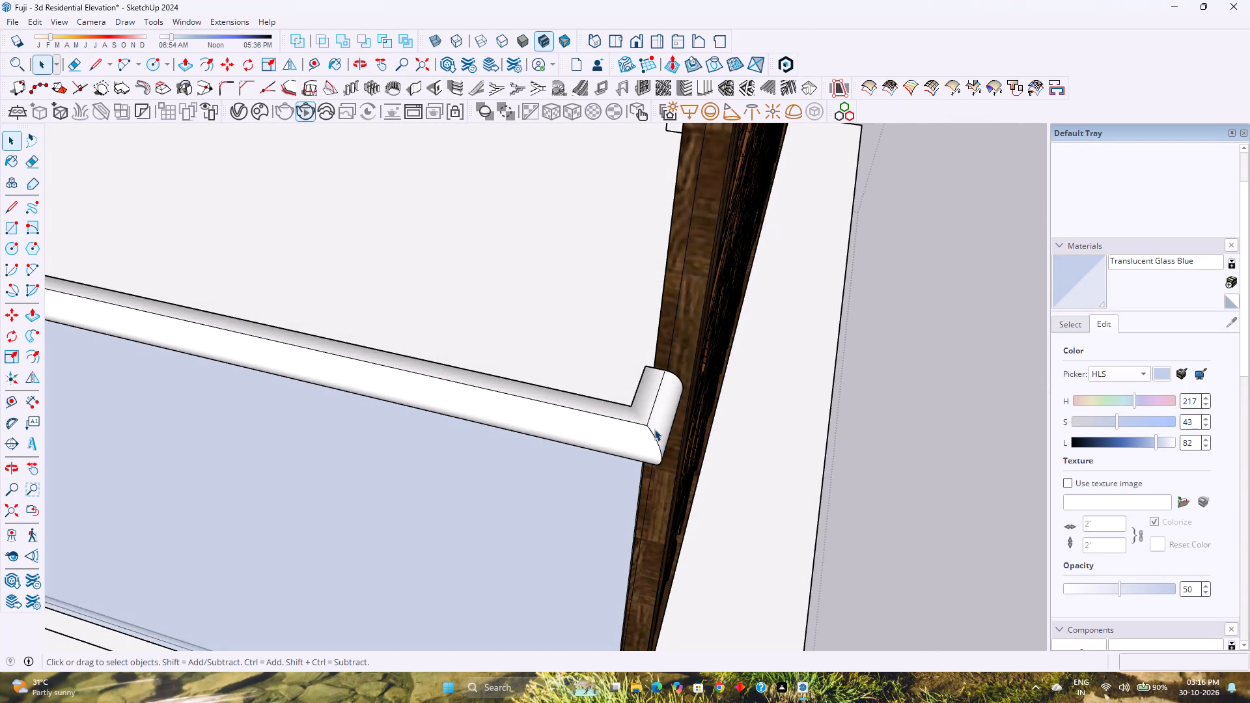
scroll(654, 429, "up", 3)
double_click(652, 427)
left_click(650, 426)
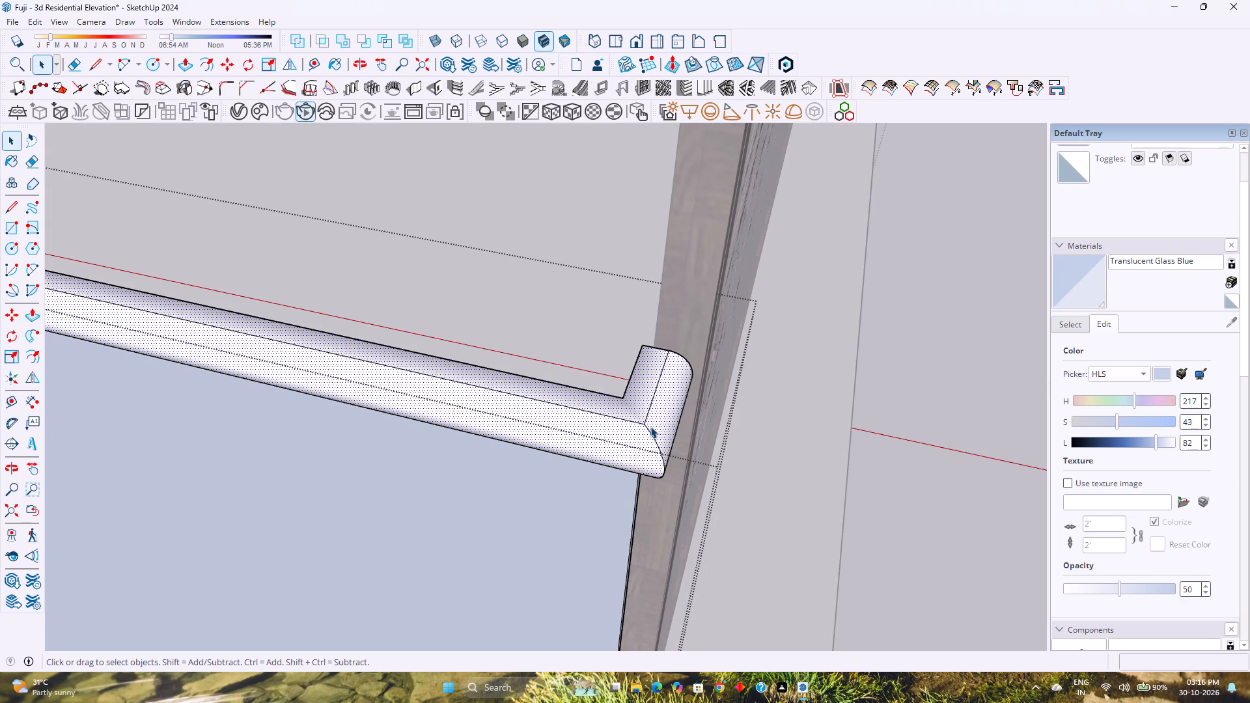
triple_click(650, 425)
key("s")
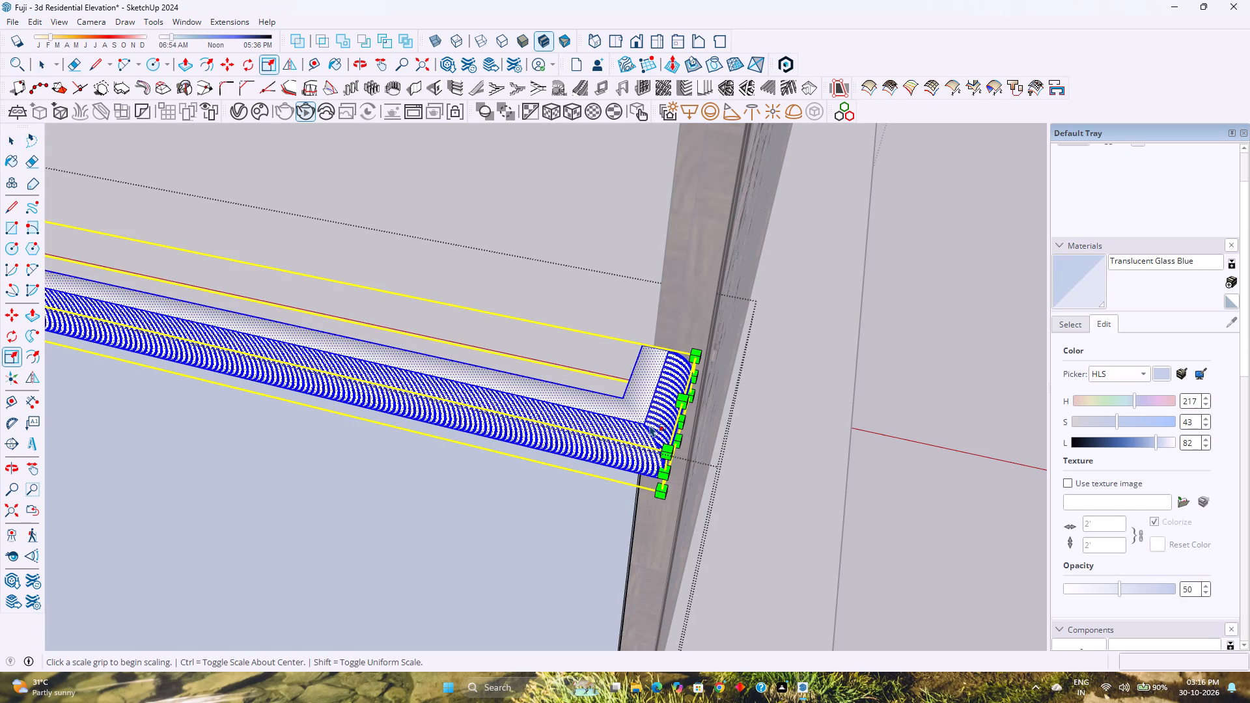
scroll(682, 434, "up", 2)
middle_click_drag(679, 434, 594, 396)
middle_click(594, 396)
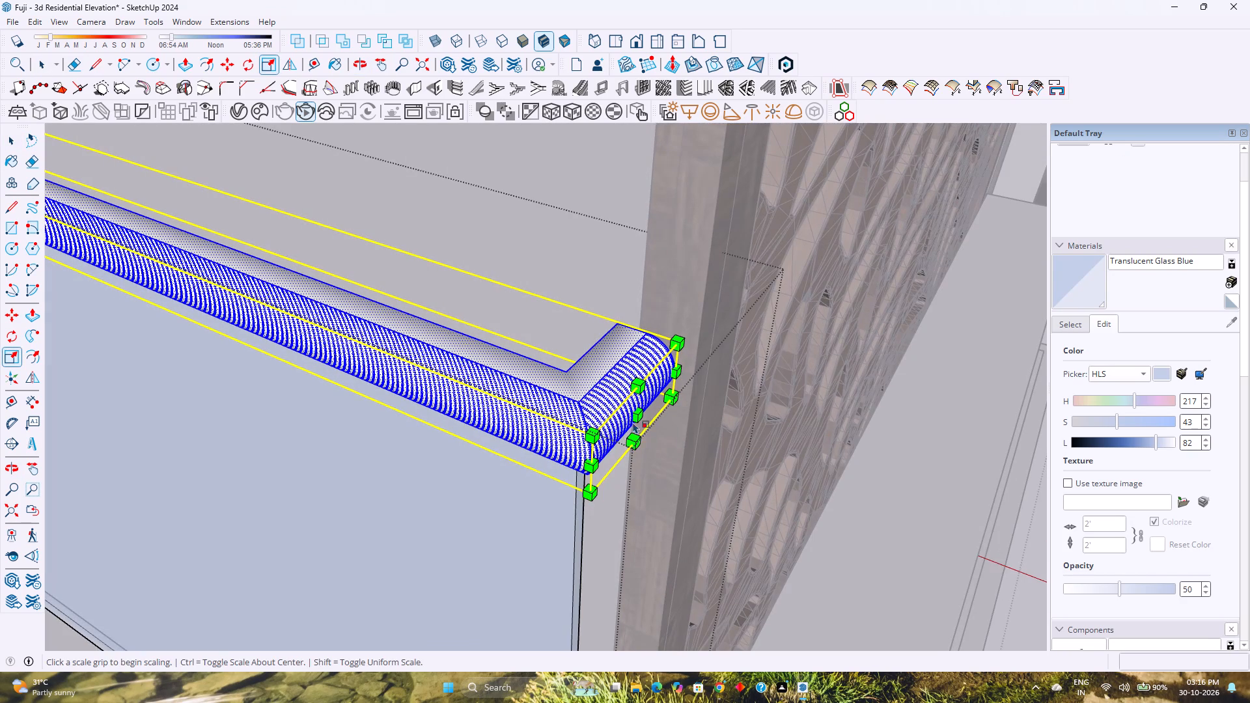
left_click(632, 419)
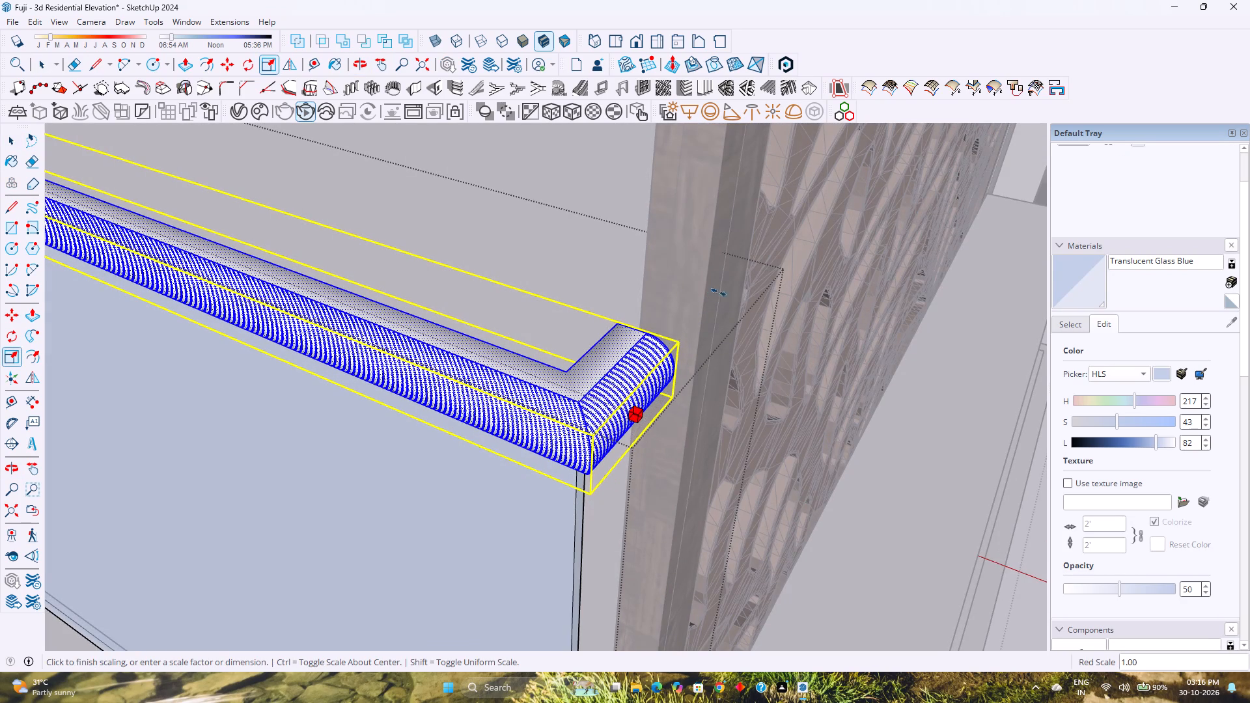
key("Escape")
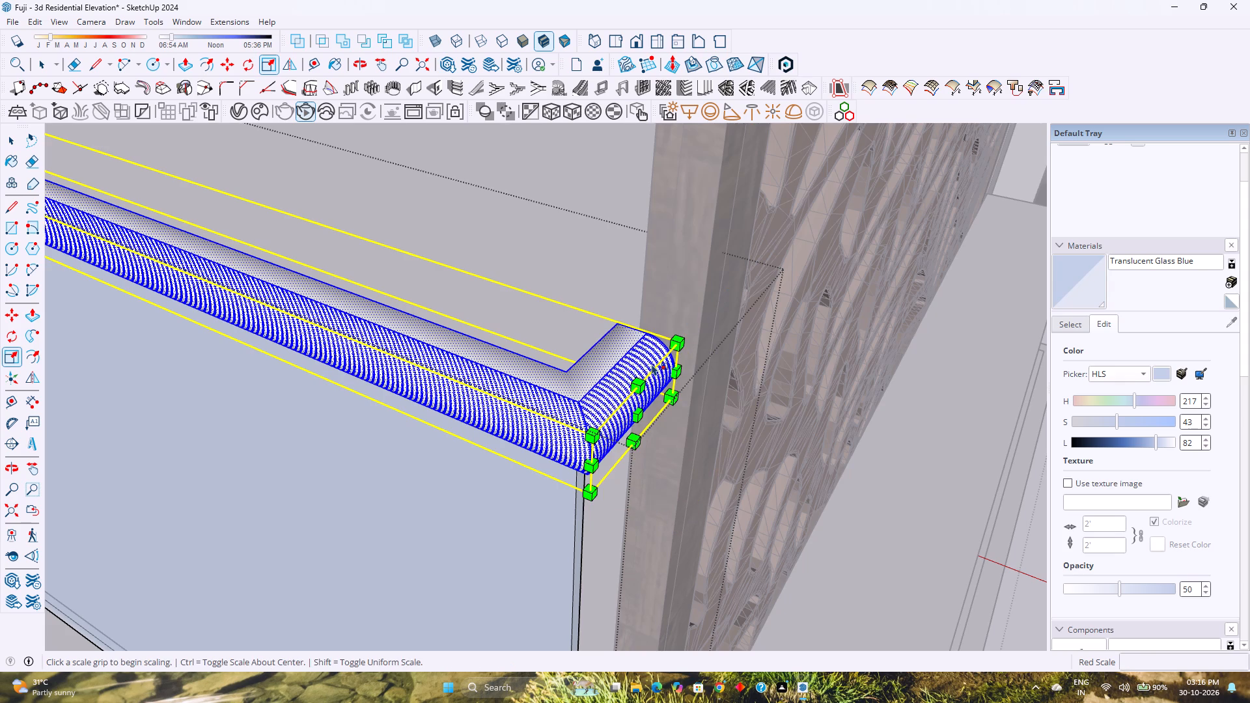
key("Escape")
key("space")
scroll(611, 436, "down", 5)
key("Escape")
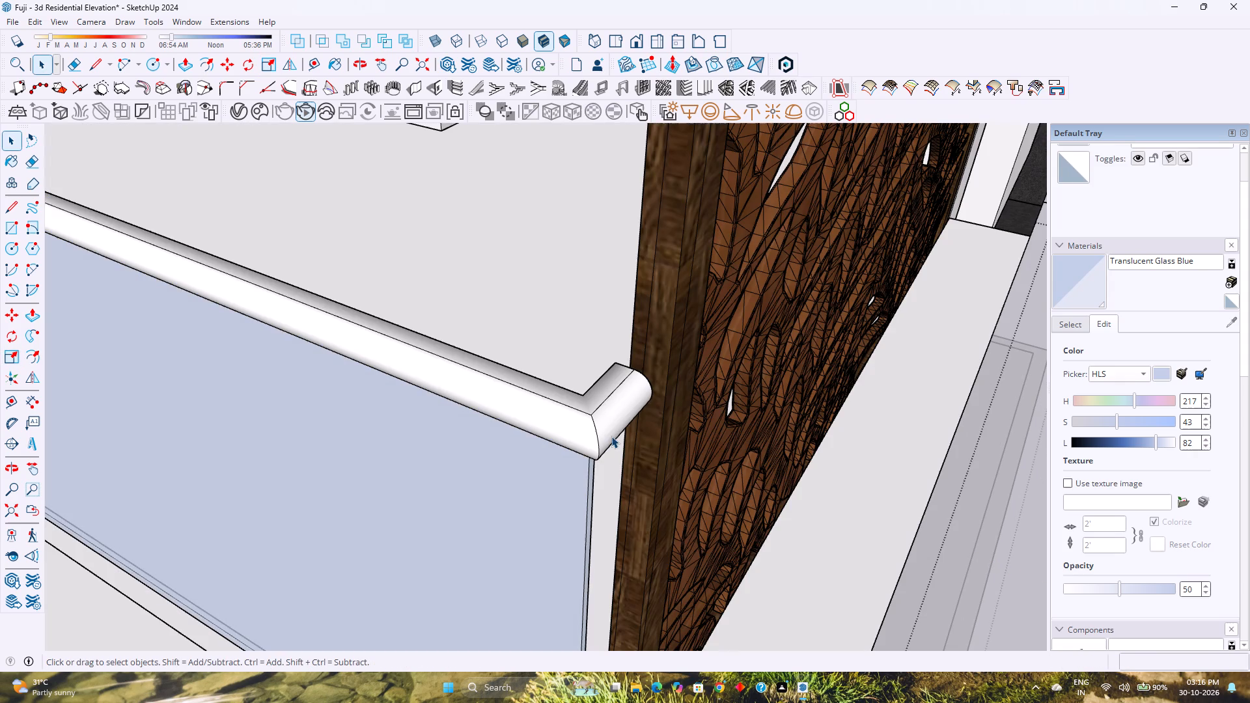
Scale the whole railing lengthwise along the red axis at its screen end, trying factors 1.01 and 1.001 before settling on 1.003.
left_click(609, 436)
key("s")
scroll(609, 436, "down", 3)
middle_click_drag(605, 467, 603, 380, "shift")
left_click(600, 501)
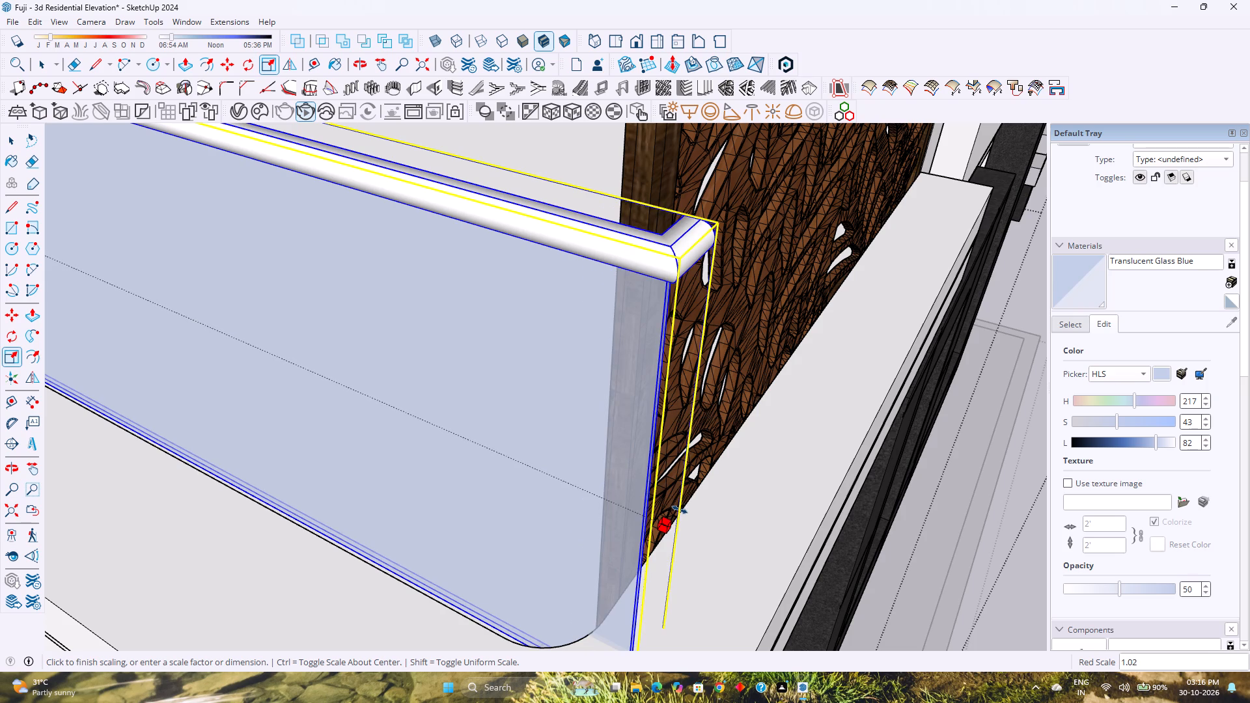
type("1.0")
key("1")
key("Return")
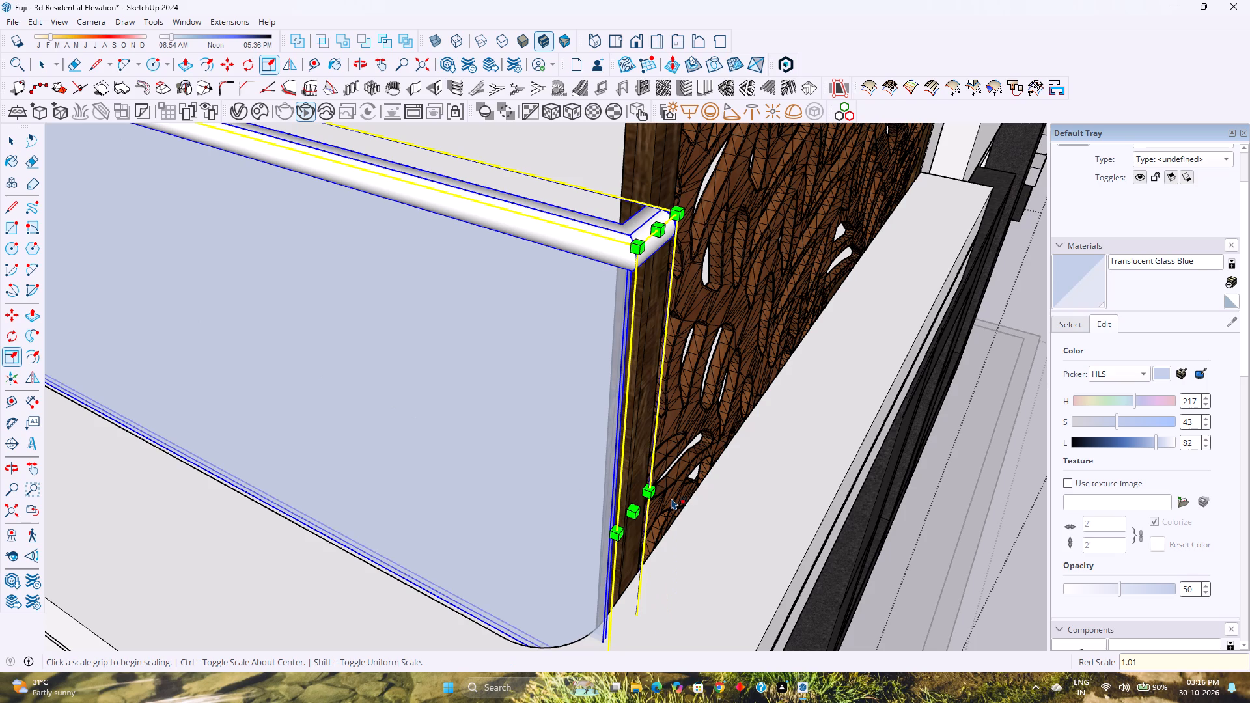
type("10")
key("BackSpace")
type(".001")
key("Return")
type("1.003")
key("Return")
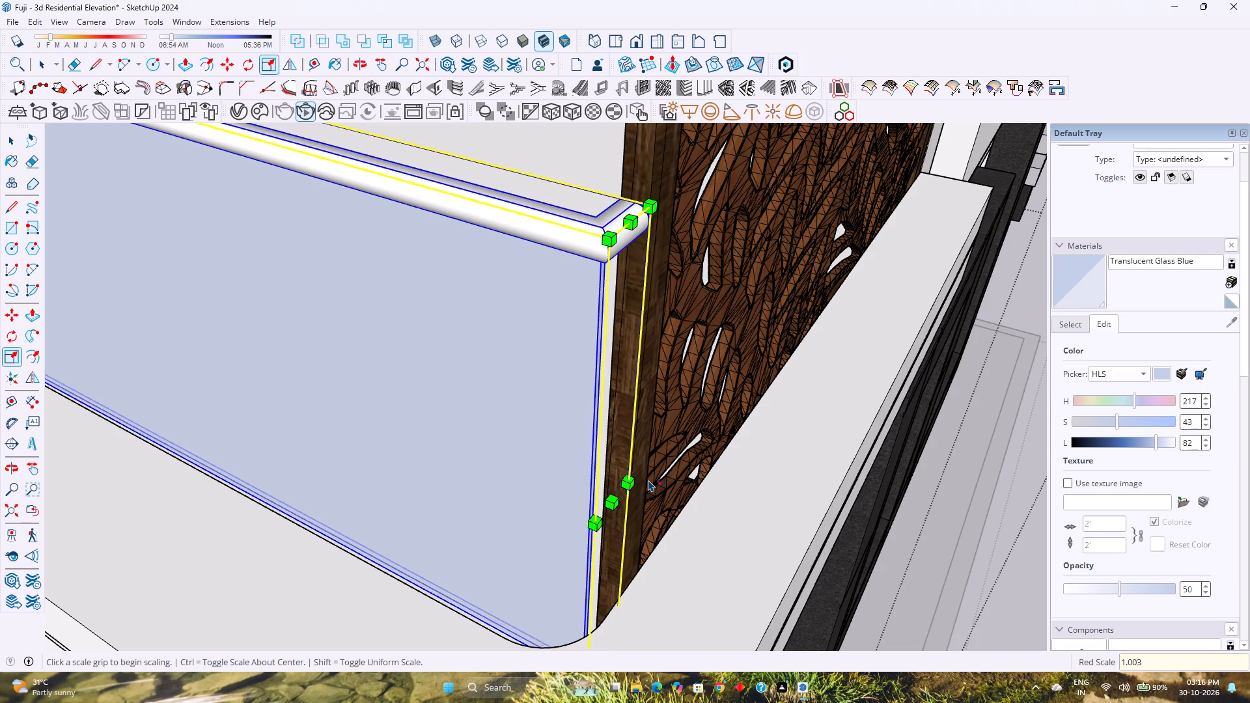
middle_click_drag(644, 475, 724, 519)
scroll(695, 291, "up", 2)
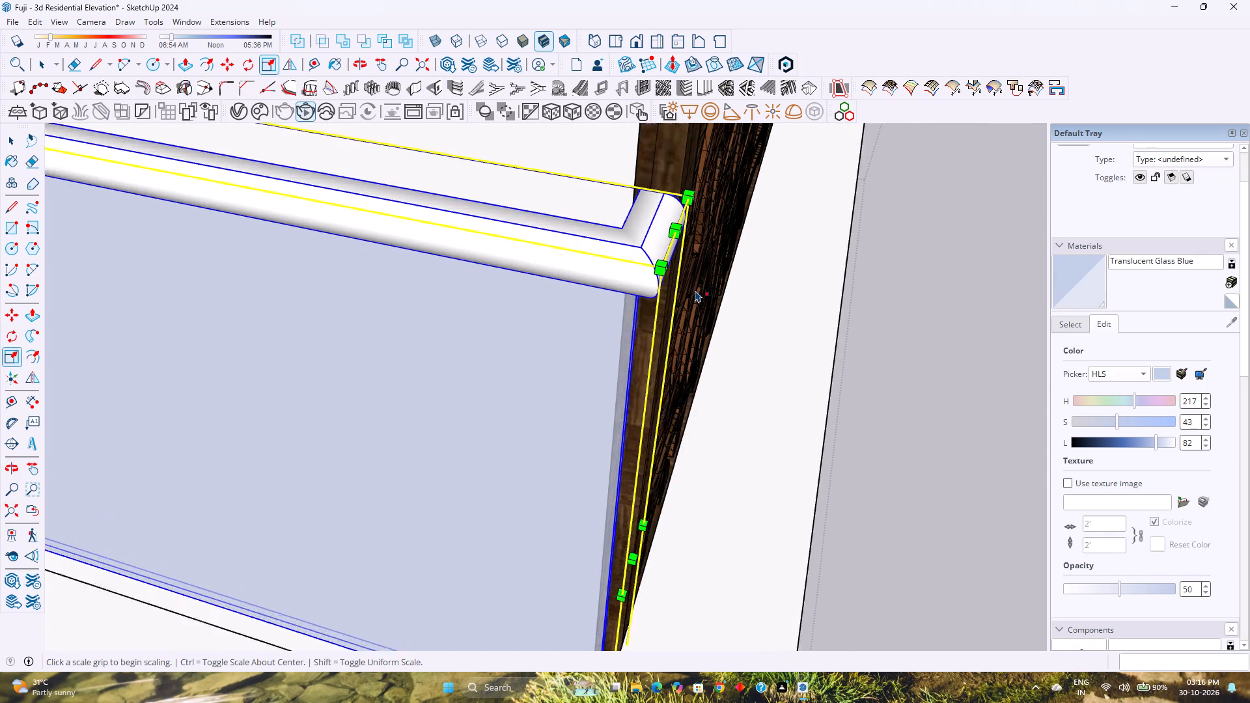
Deselect the railing, open its top handrail for editing and extend the return's end face about 15/16" to the screen's wooden post.
scroll(695, 290, "up", 3)
middle_click_drag(695, 290, 692, 424, "shift")
scroll(684, 427, "up", 2)
middle_click_drag(684, 427, 680, 427)
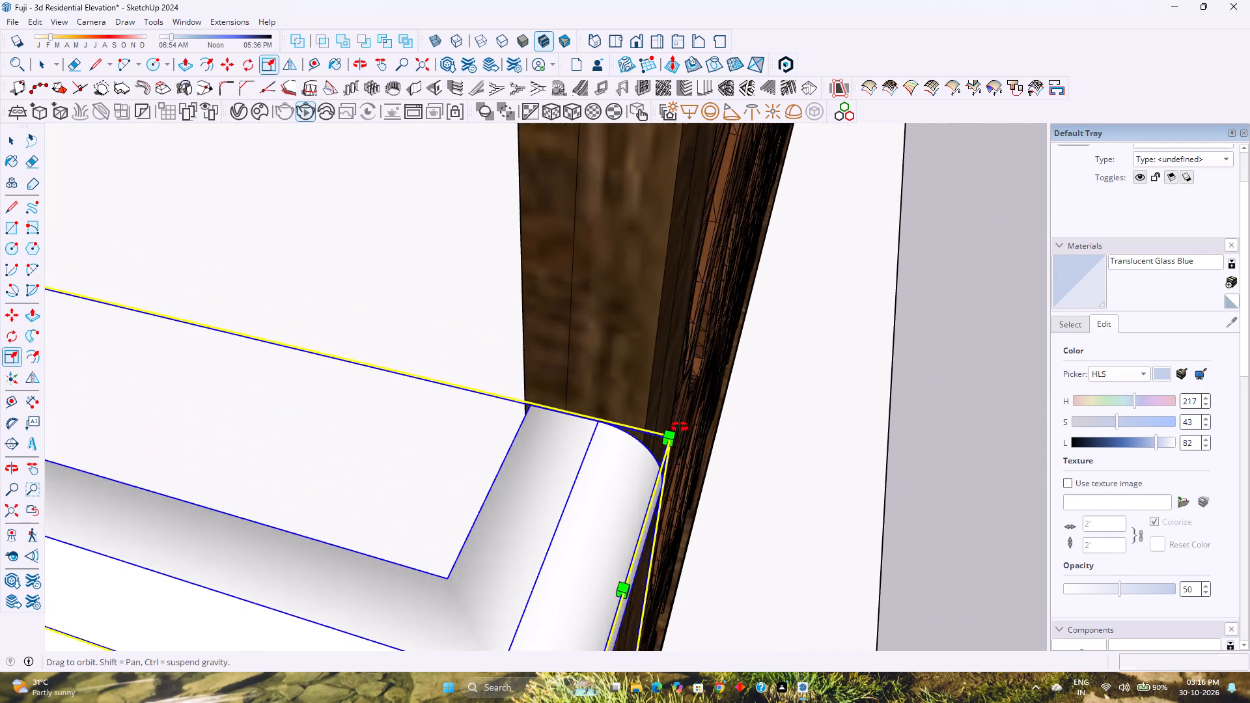
middle_click_drag(680, 427, 566, 389)
middle_click(566, 389)
key("space")
key("Escape")
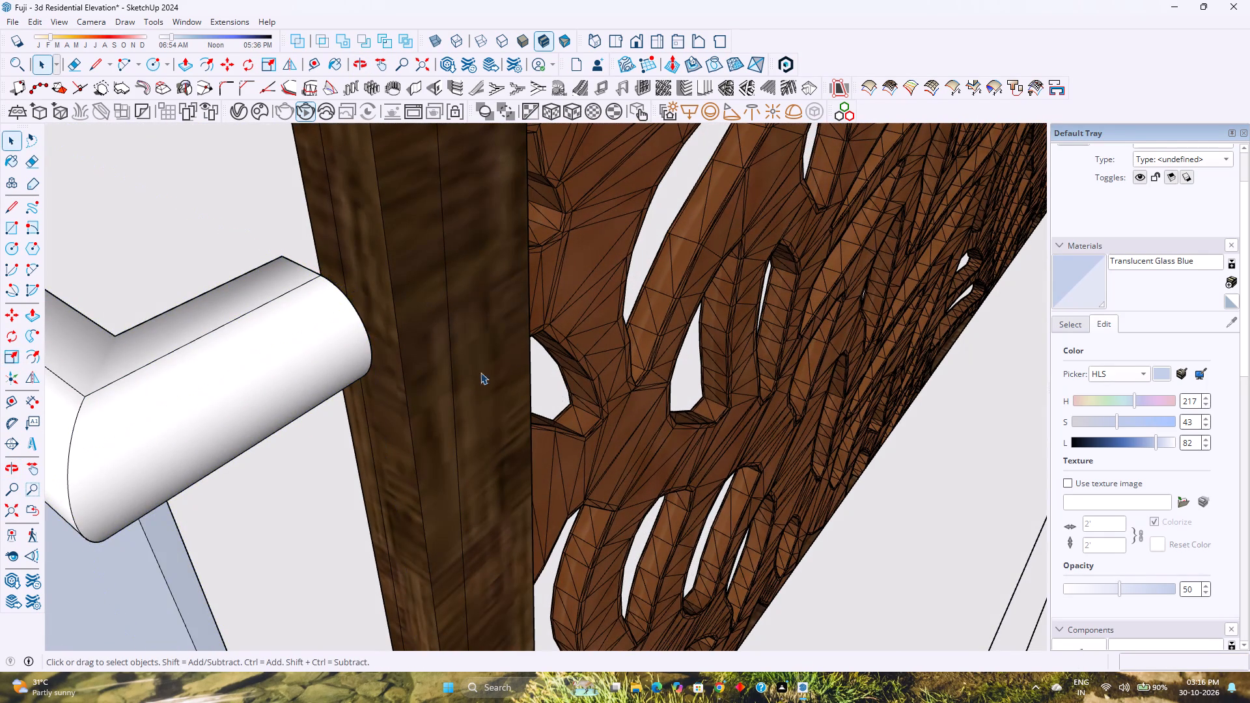
scroll(385, 323, "up", 4)
middle_click_drag(405, 342, 147, 308)
middle_click(143, 309)
scroll(141, 310, "down", 4)
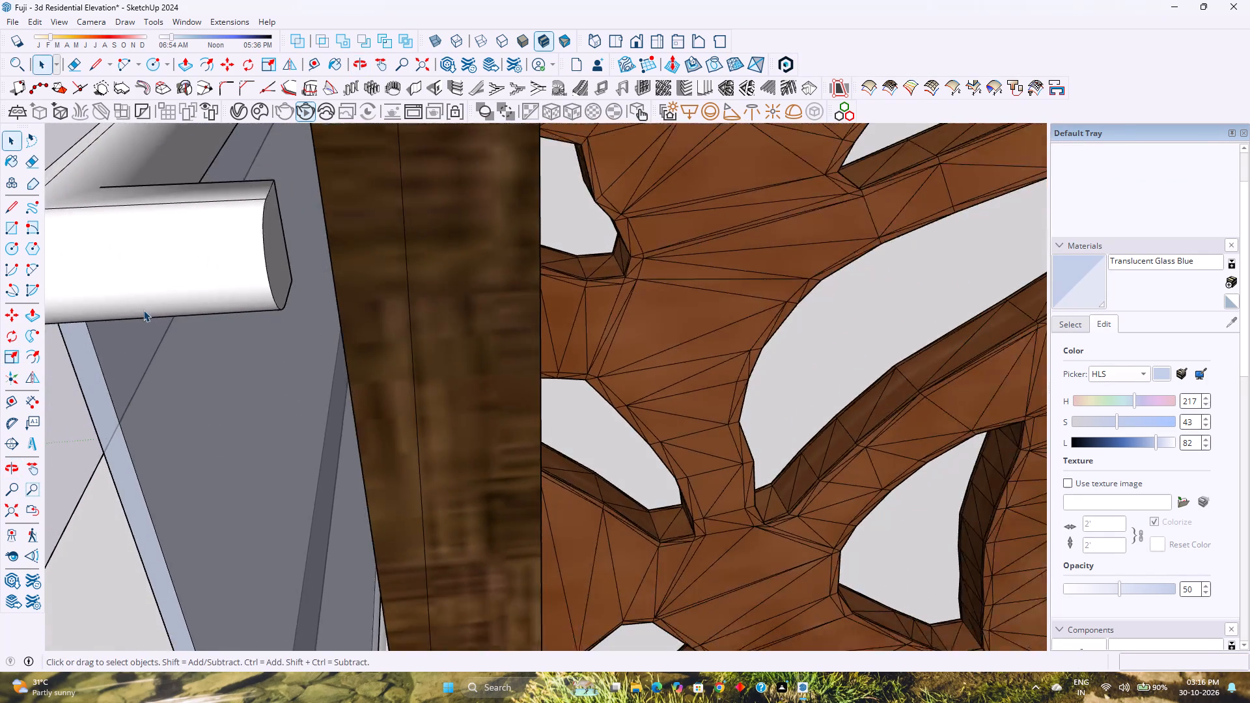
scroll(143, 310, "down", 9)
middle_click_drag(172, 331, 230, 281, "shift")
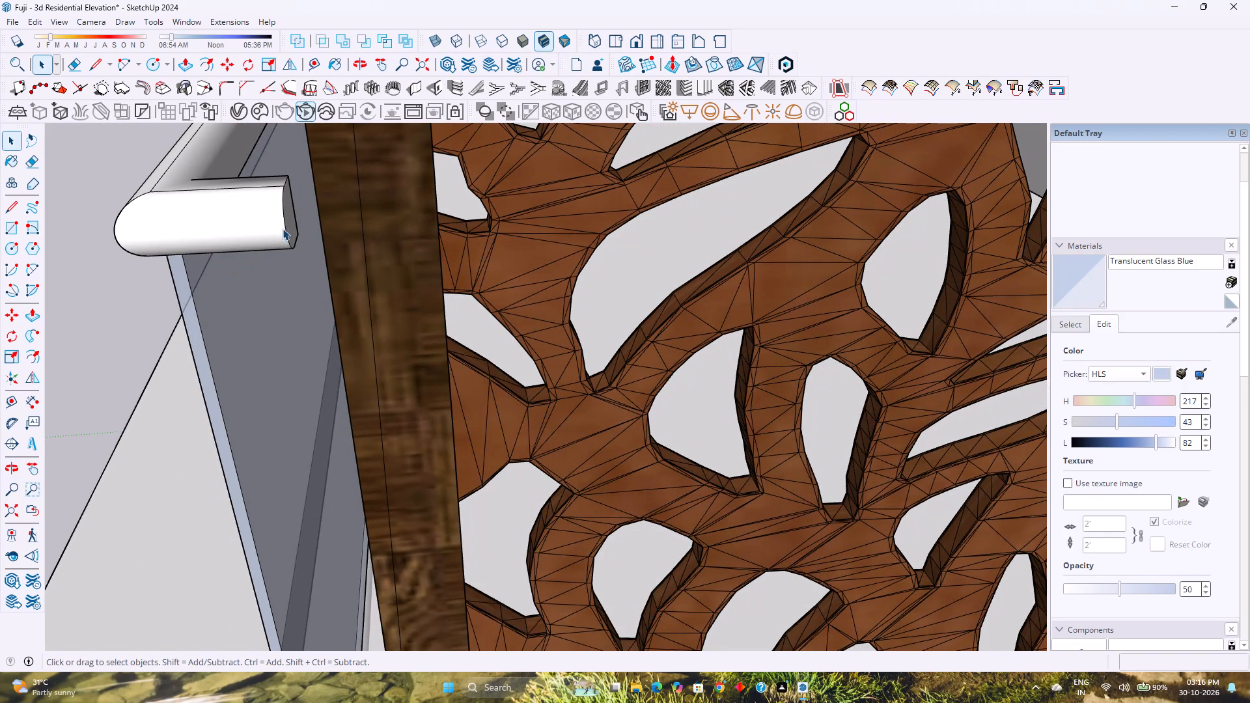
double_click(283, 228)
scroll(283, 226, "up", 4)
double_click(286, 224)
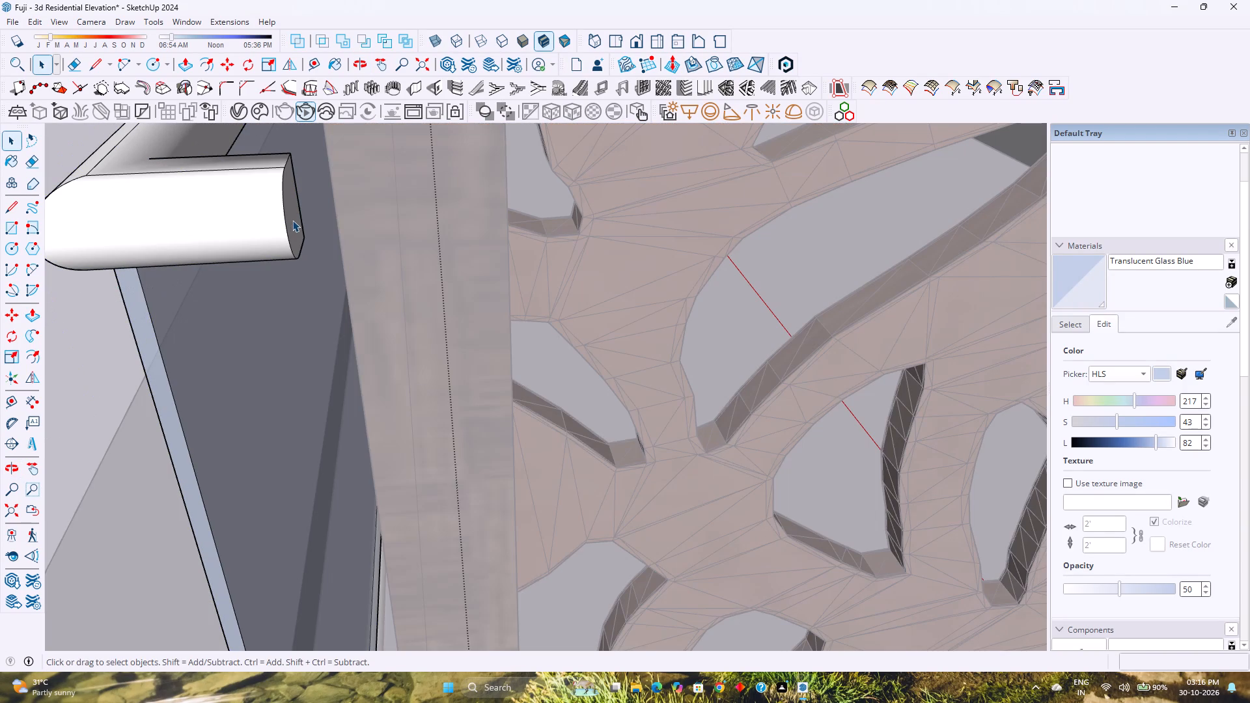
left_click(292, 220)
key("p")
left_click(292, 220)
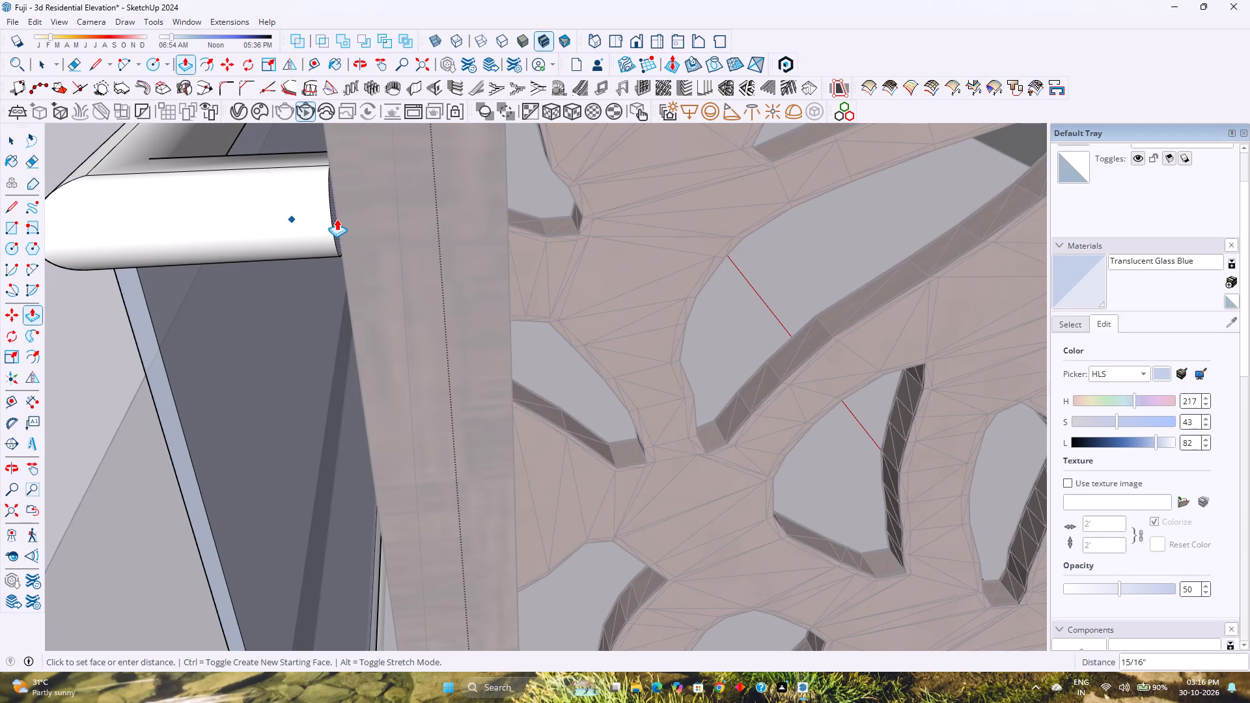
left_click(337, 219)
Examine the extended handrail and the railing's bottom corner beside the carved screen's post, and leave the railing group.
scroll(333, 228, "down", 8)
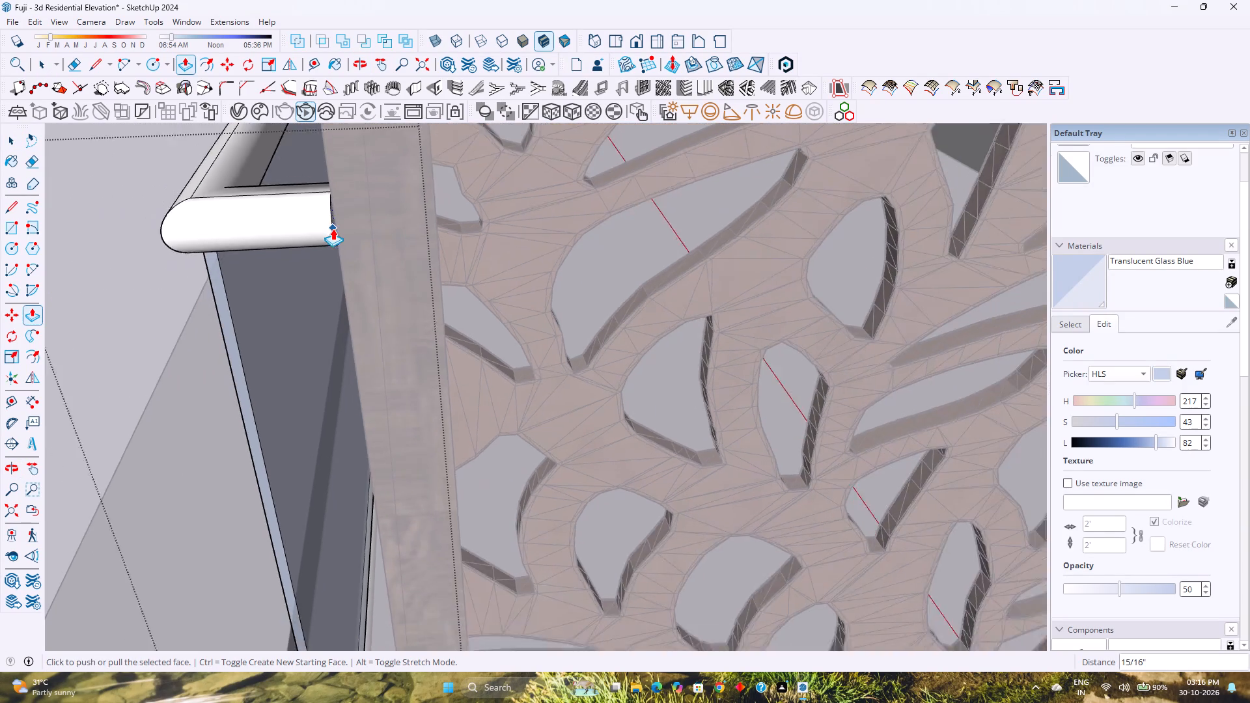
middle_click_drag(331, 288, 357, 210, "shift")
scroll(383, 266, "down", 4)
middle_click_drag(393, 345, 1145, 525)
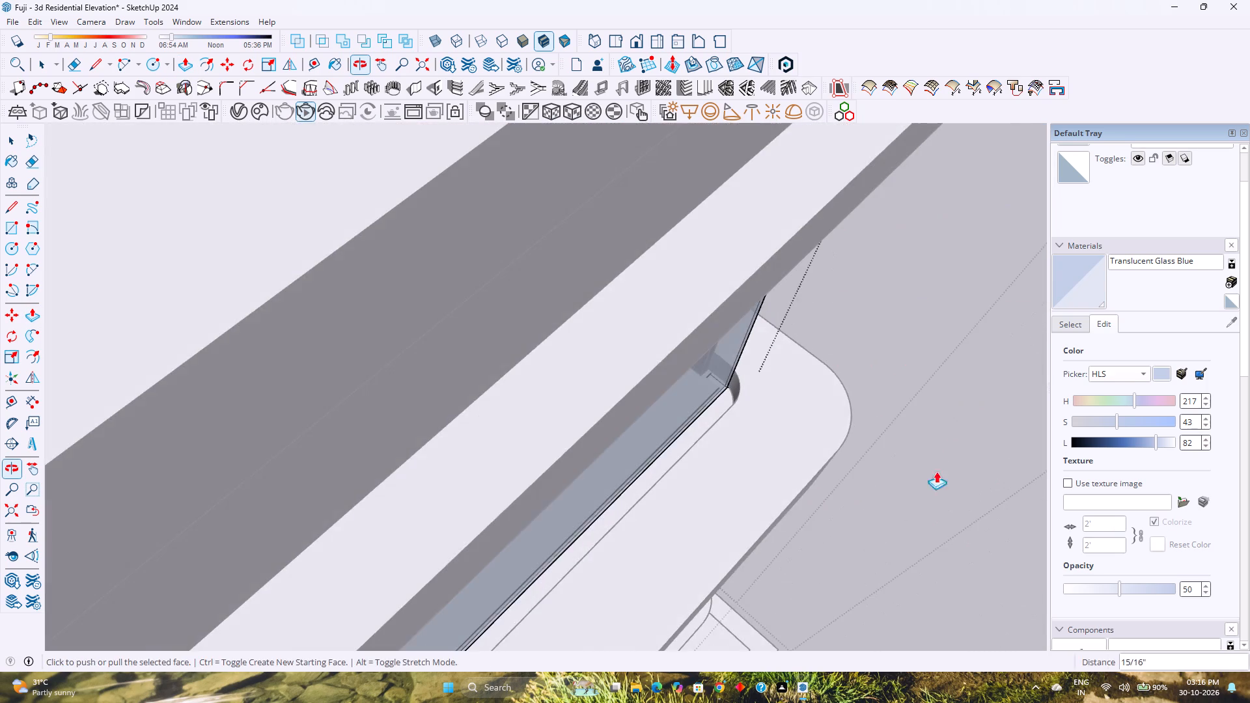
middle_click_drag(777, 464, 734, 395)
scroll(611, 413, "up", 4)
middle_click_drag(595, 404, 978, 405)
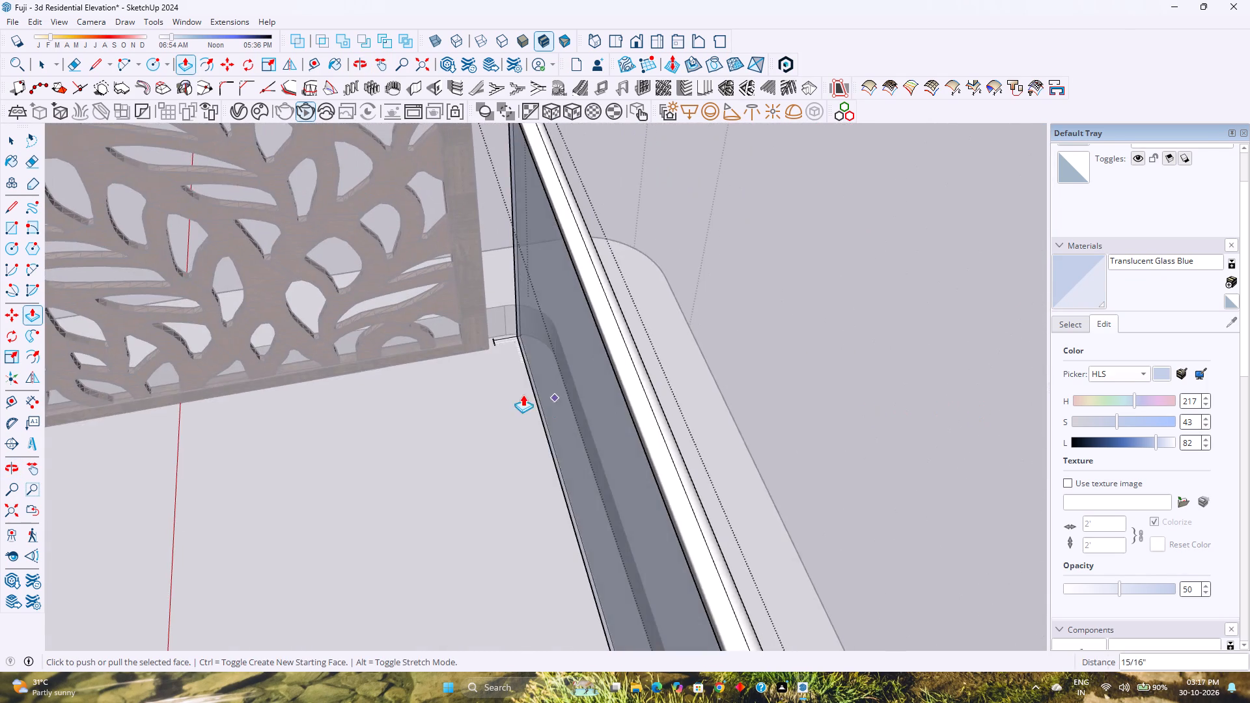
scroll(509, 381, "up", 14)
scroll(489, 342, "down", 12)
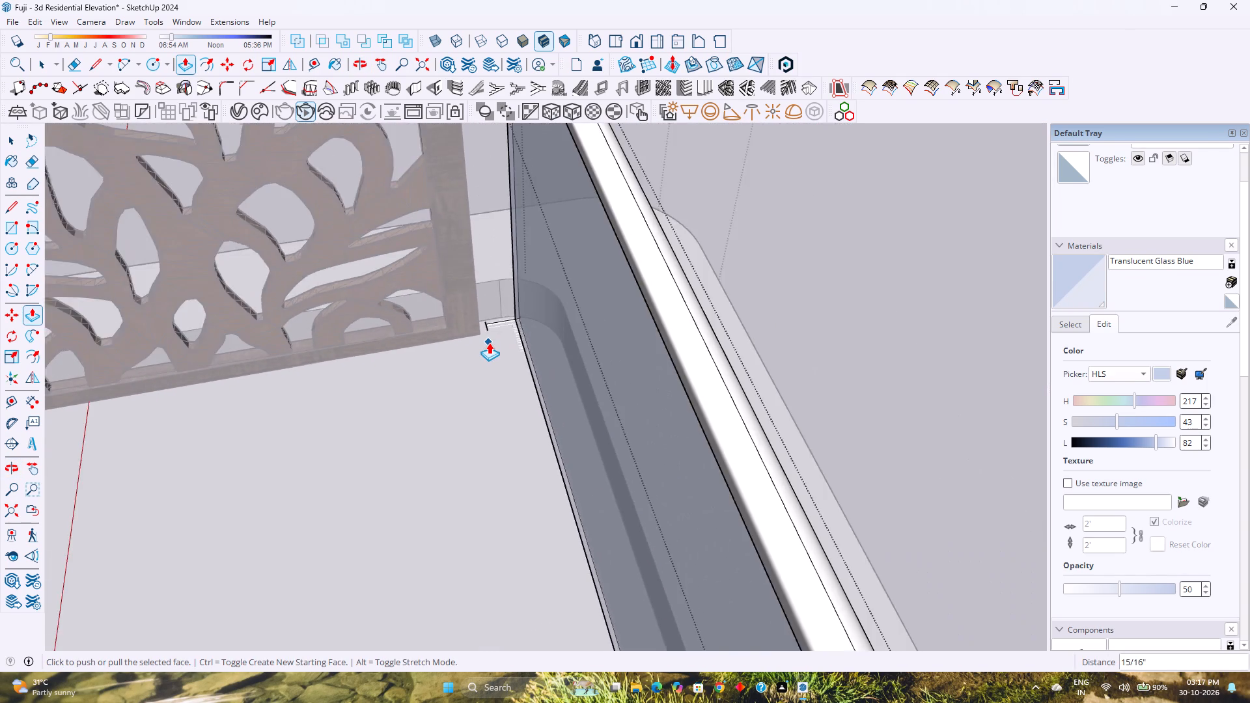
scroll(489, 342, "down", 5)
middle_click_drag(497, 354, 316, 325)
middle_click(316, 325)
scroll(316, 325, "down", 7)
key("space")
key("Escape")
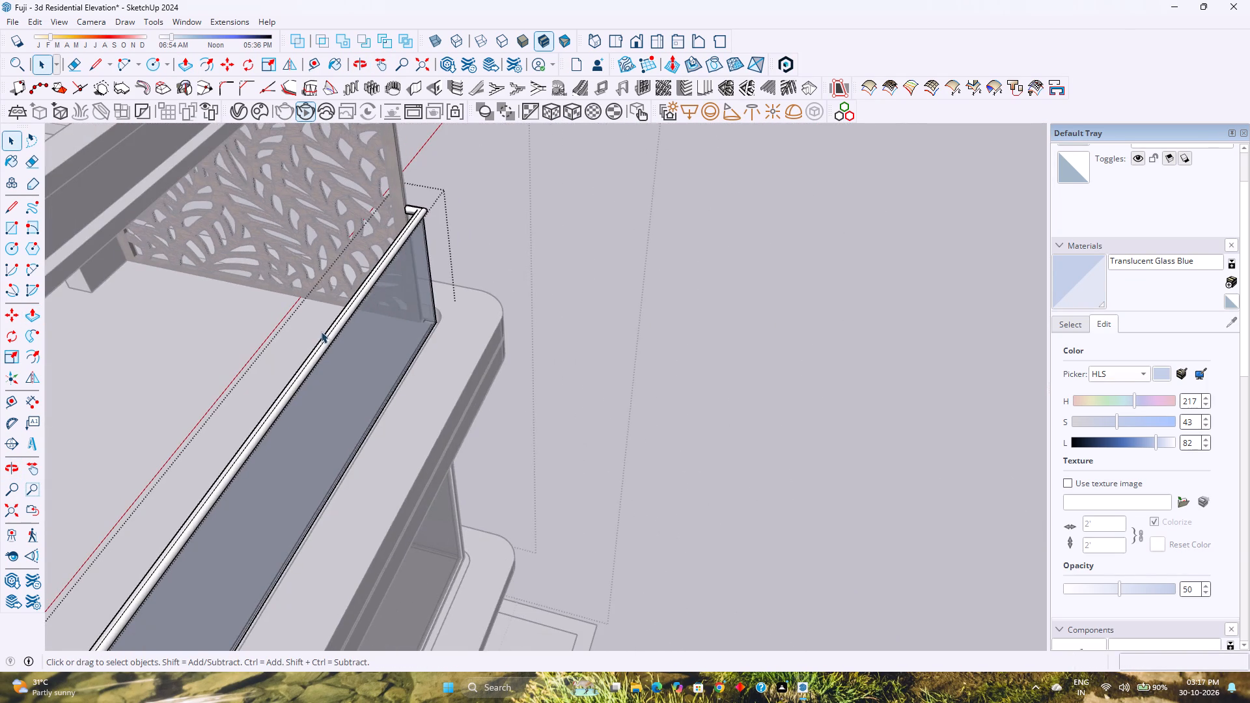
Move the whole glass railing 2" up along the blue axis so its bottom rail sits on the terrace floor.
scroll(346, 349, "down", 4)
middle_click_drag(379, 365, 391, 507, "shift")
middle_click(391, 507, "shift")
middle_click_drag(412, 508, 309, 462)
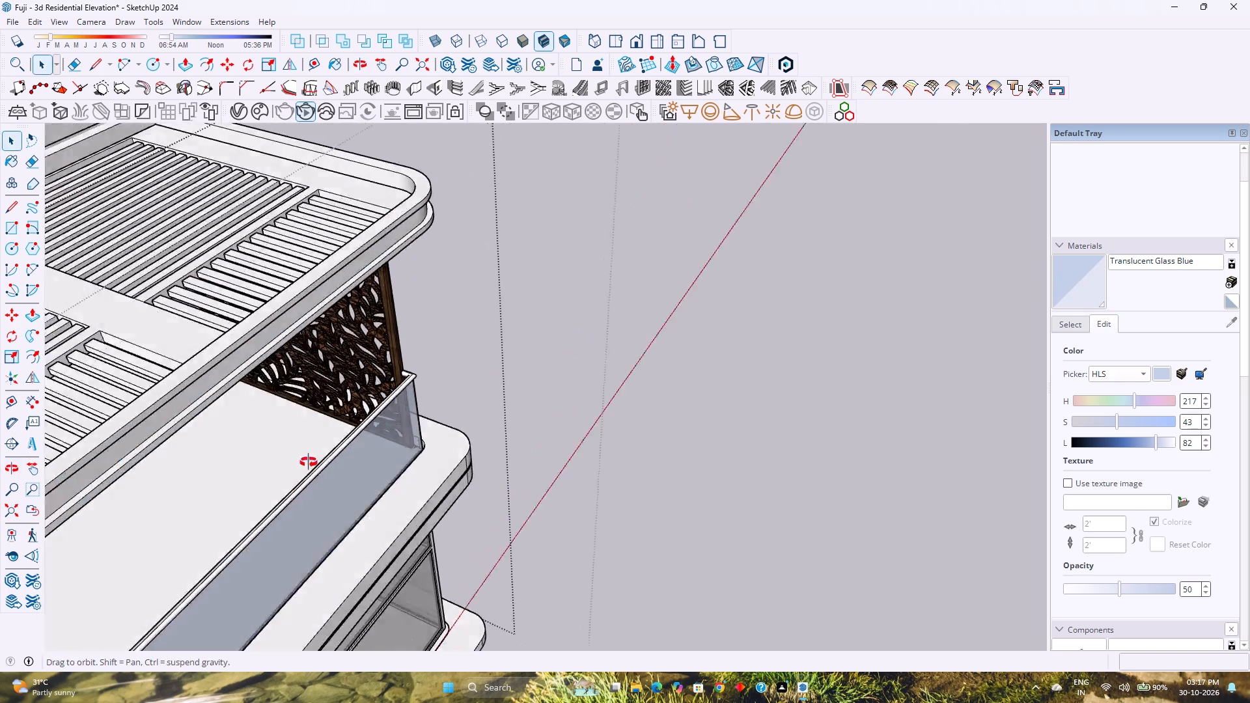
middle_click_drag(309, 462, 174, 411)
middle_click(173, 411)
middle_click_drag(428, 361, 527, 470, "shift")
middle_click_drag(512, 478, 277, 396)
middle_click(277, 396)
left_click(418, 446)
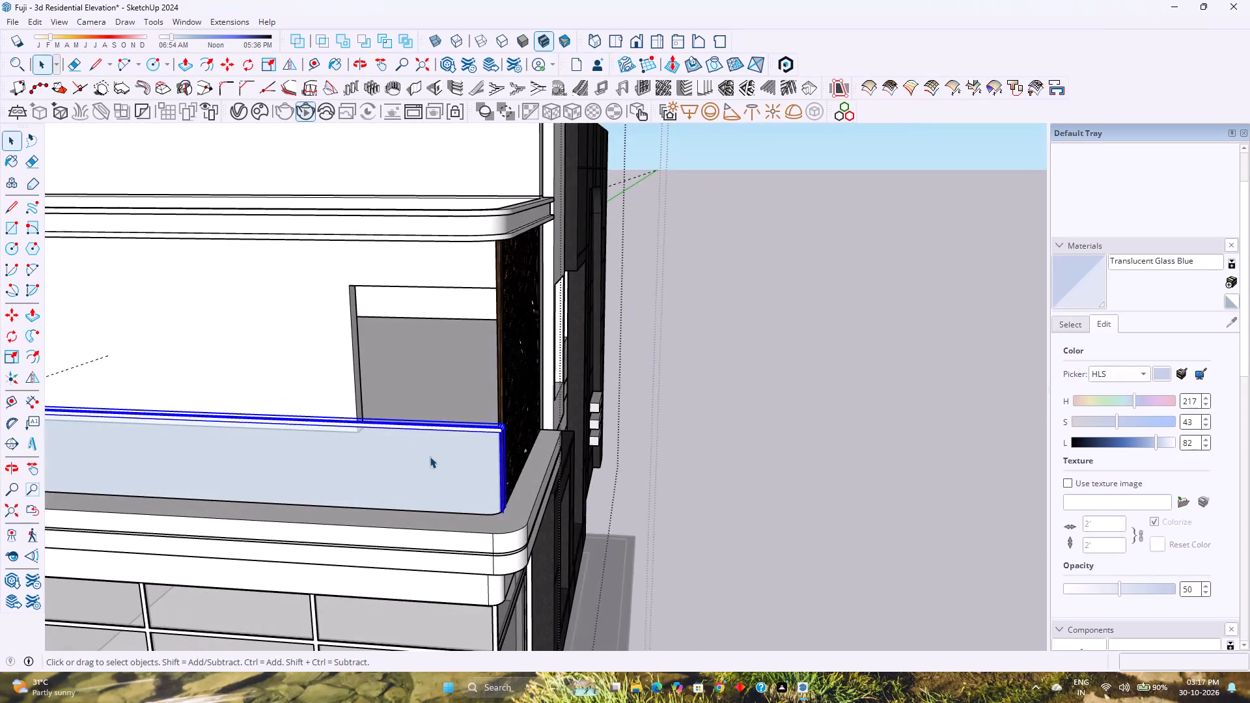
middle_click_drag(435, 460, 430, 427, "shift")
middle_click(430, 427, "shift")
middle_click_drag(452, 430, 301, 432)
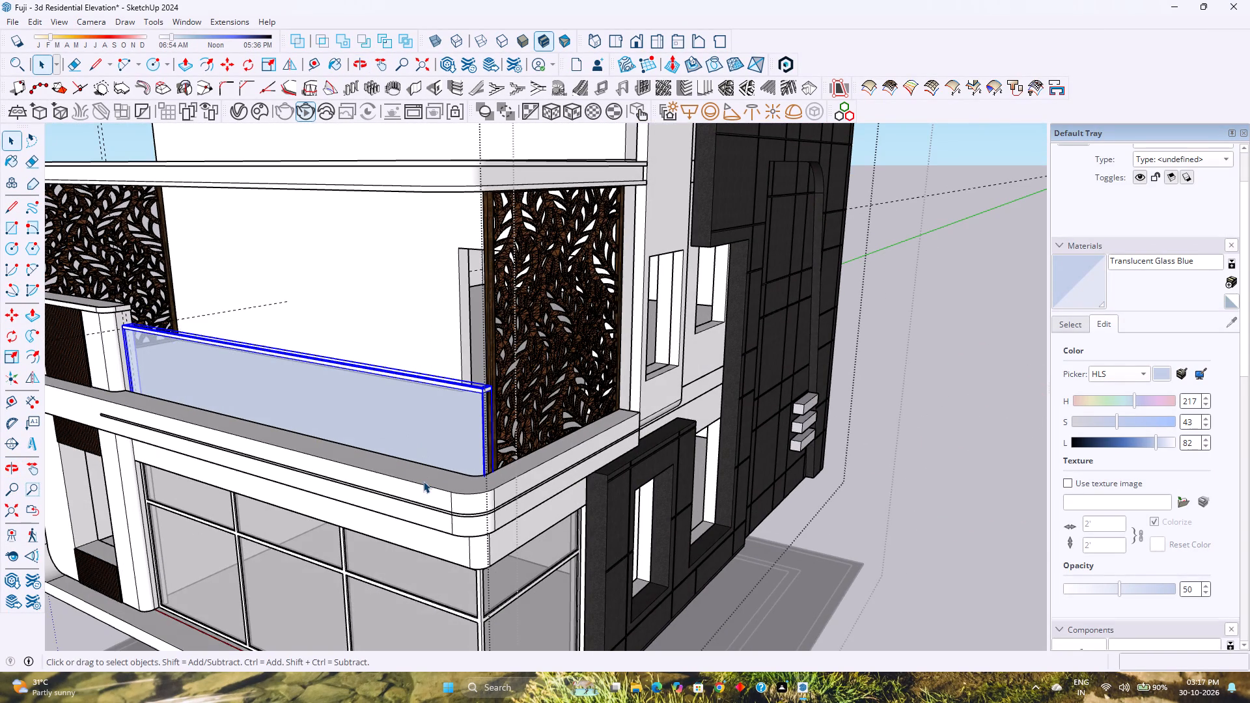
key("m")
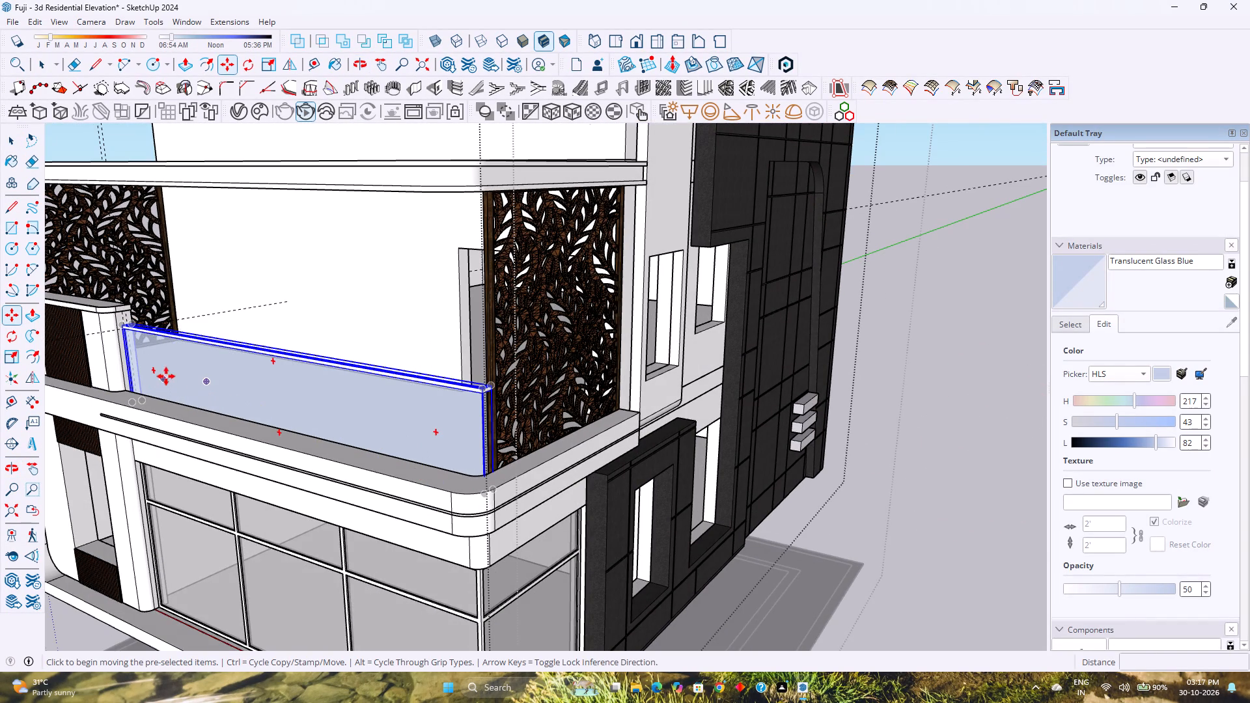
scroll(167, 376, "up", 2)
middle_click_drag(173, 376, 246, 450)
middle_click(246, 450)
middle_click_drag(404, 467, 906, 520)
middle_click(906, 520)
middle_click(906, 519)
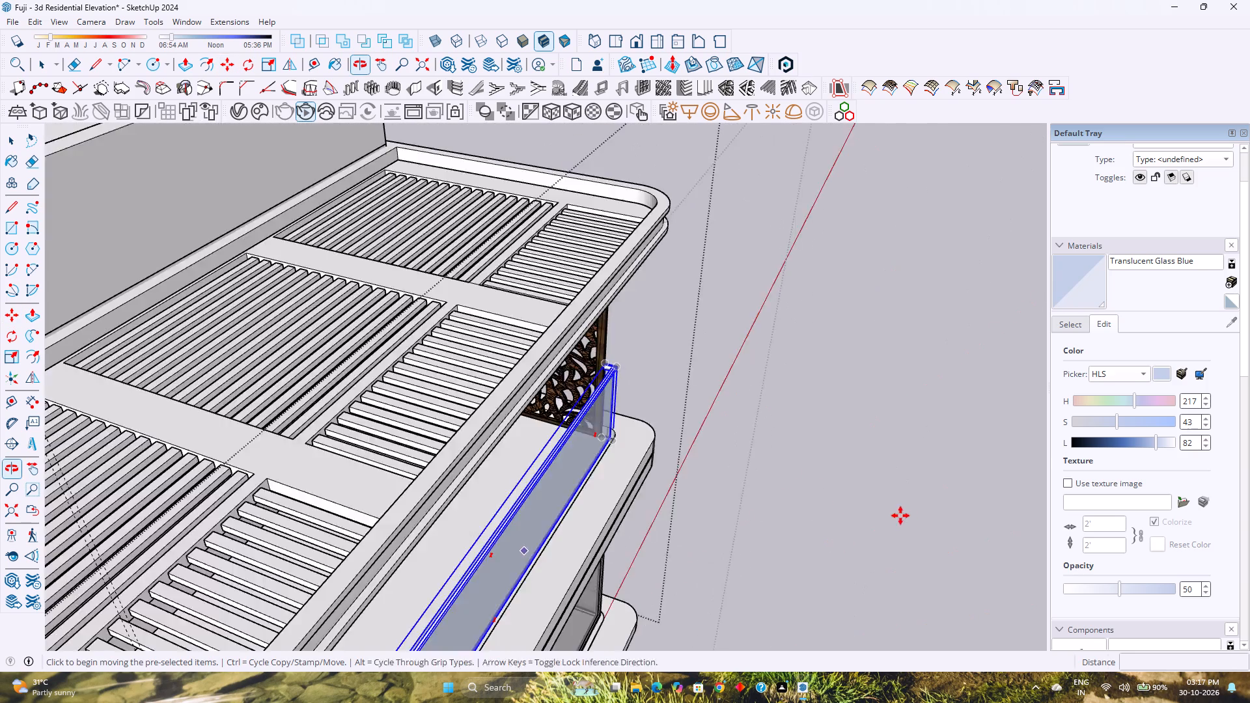
scroll(111, 269, "up", 4, "shift")
middle_click_drag(129, 273, 525, 363, "shift")
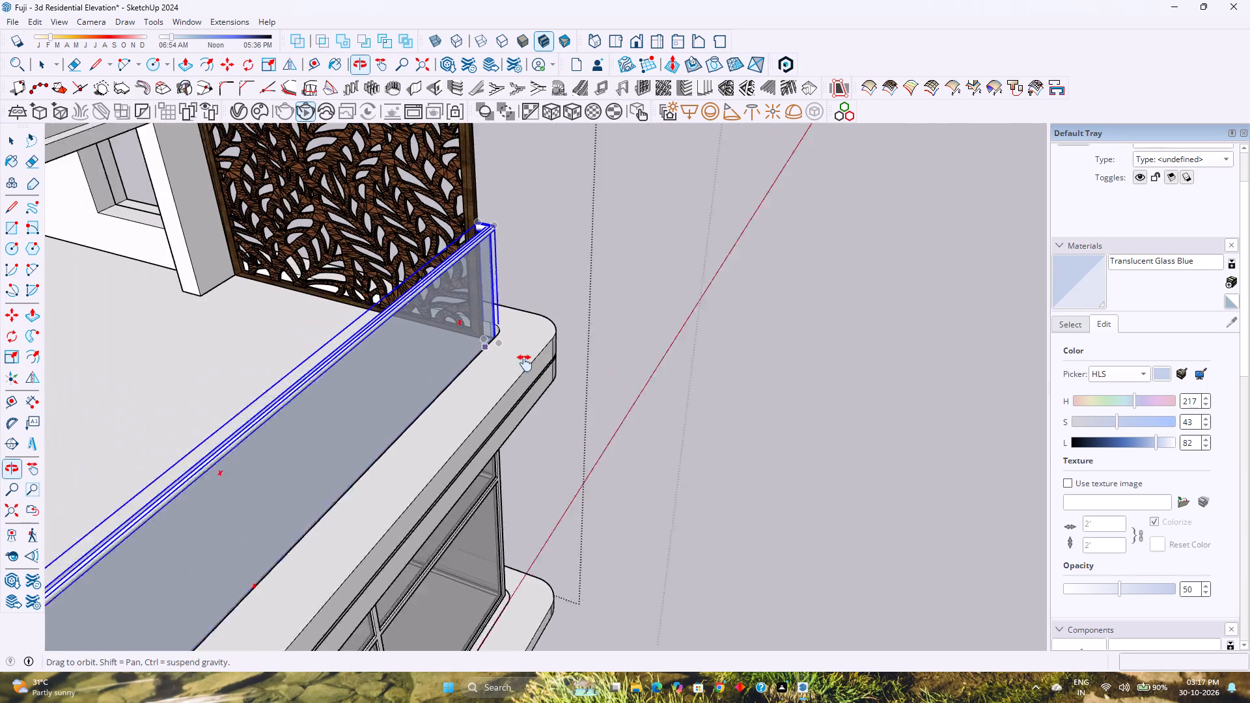
middle_click_drag(525, 363, 533, 366, "shift")
middle_click(533, 366, "shift")
scroll(401, 320, "up", 11)
middle_click_drag(348, 327, 701, 316)
middle_click(701, 316)
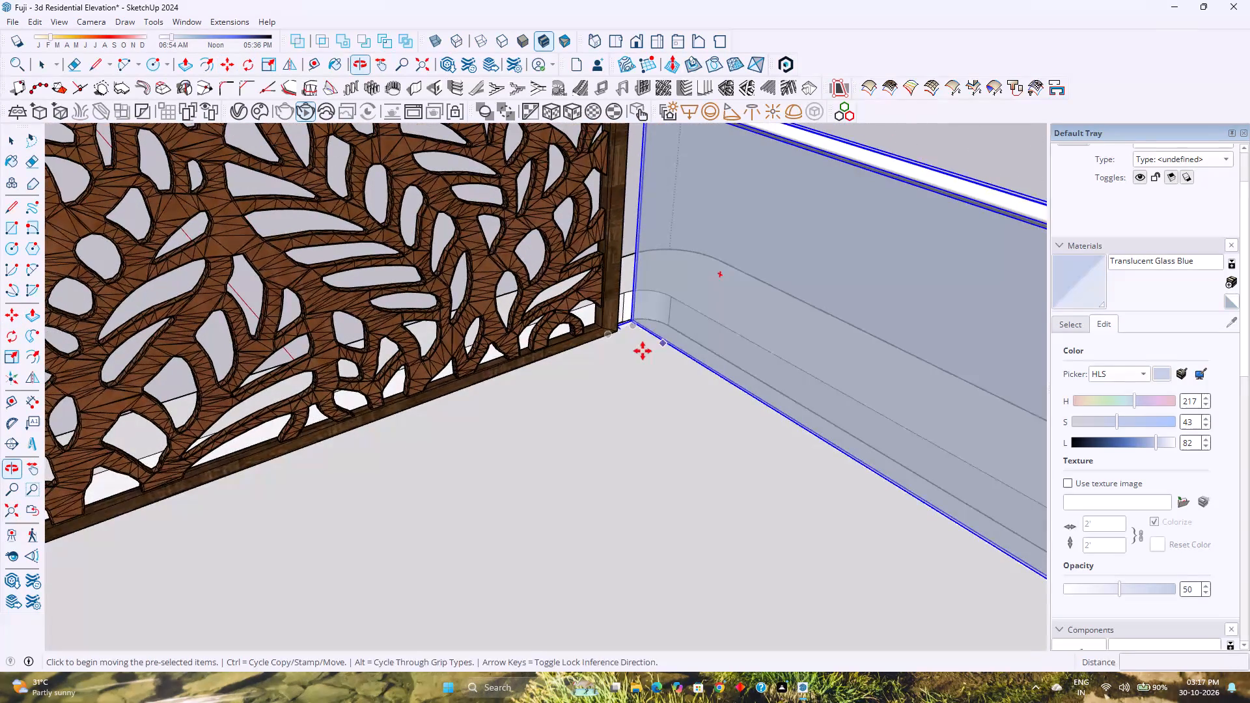
scroll(643, 351, "up", 14)
key("k")
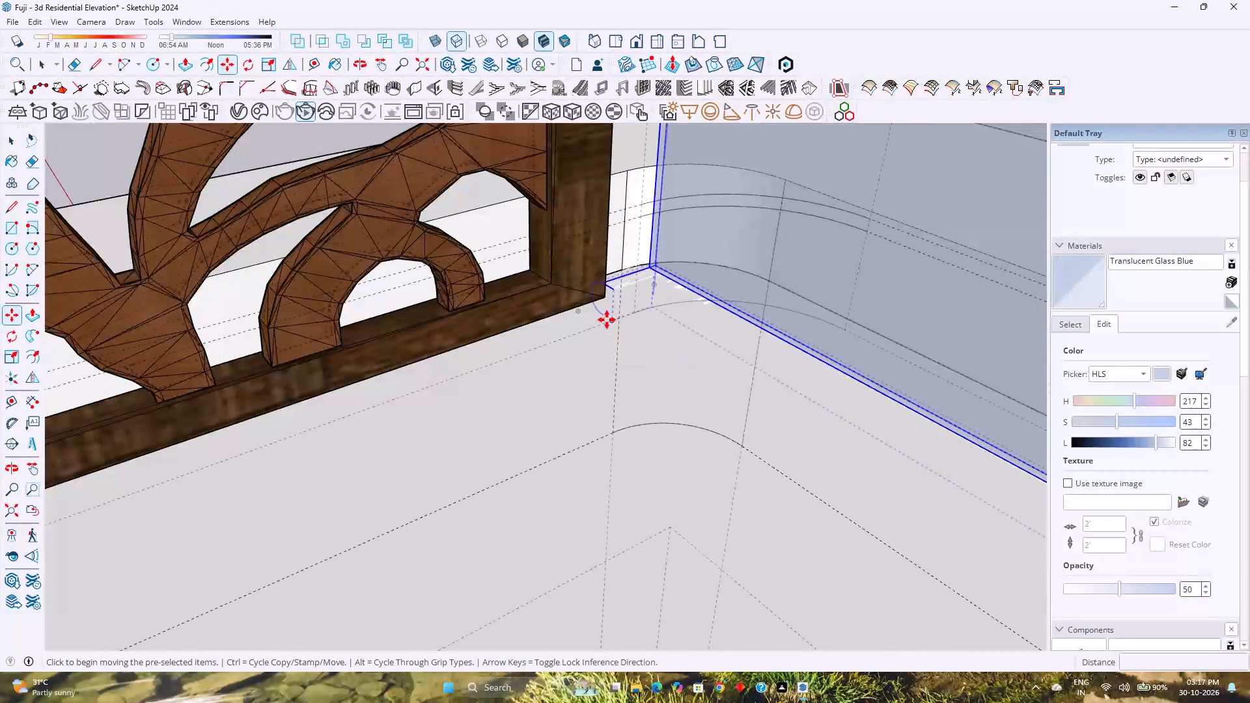
scroll(607, 320, "up", 3)
left_click(611, 320)
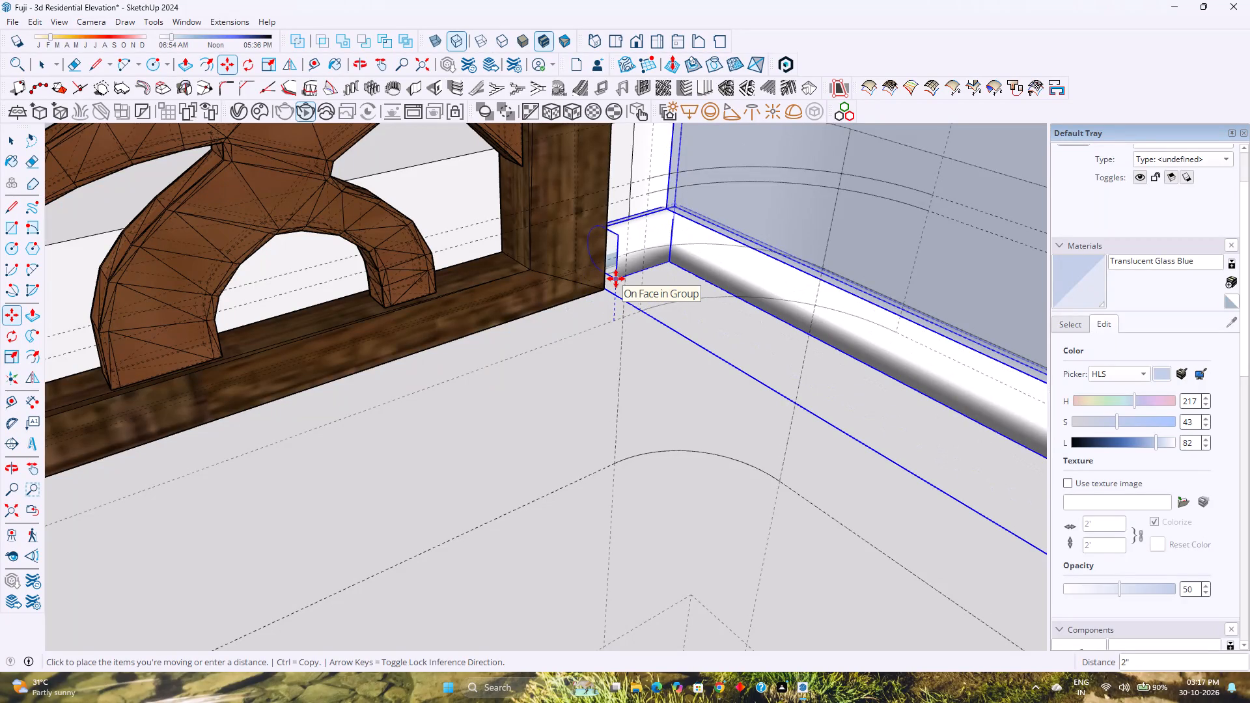
key("Up")
left_click(616, 279)
key("k")
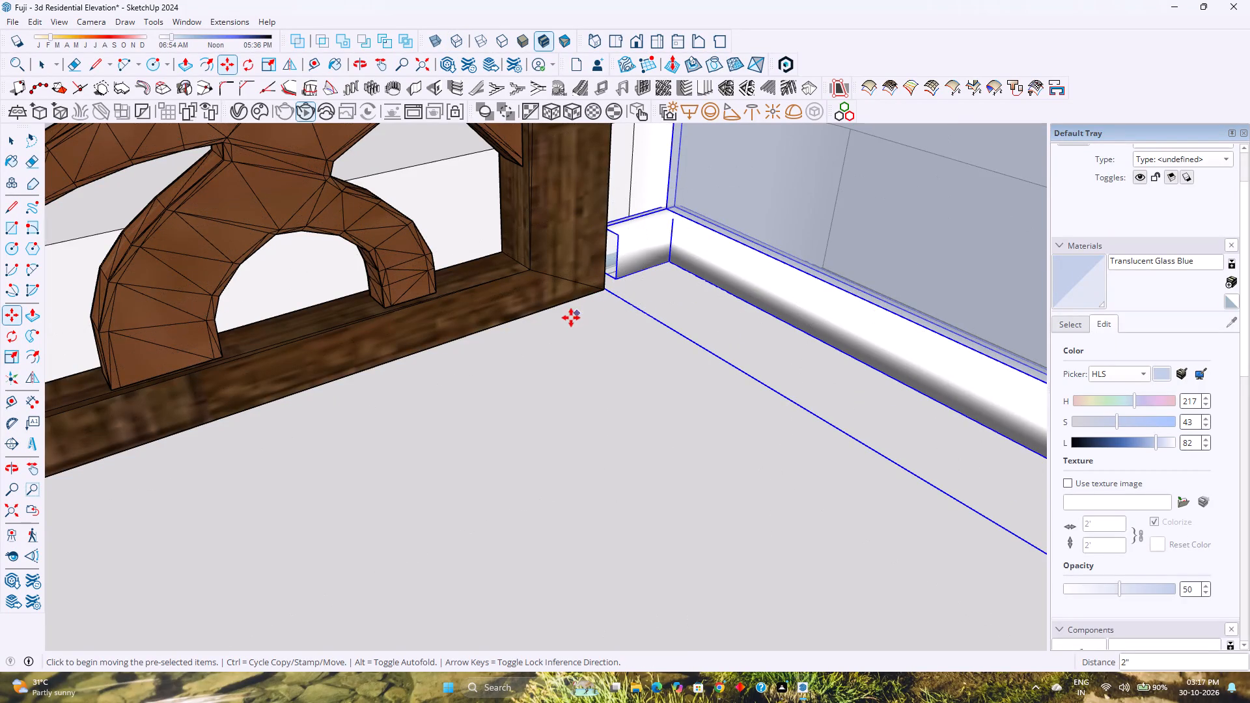
Open the railing group and close the bottom rail's open end beside the screen post with a vertical line.
key("space")
double_click(628, 254)
scroll(628, 254, "up", 3)
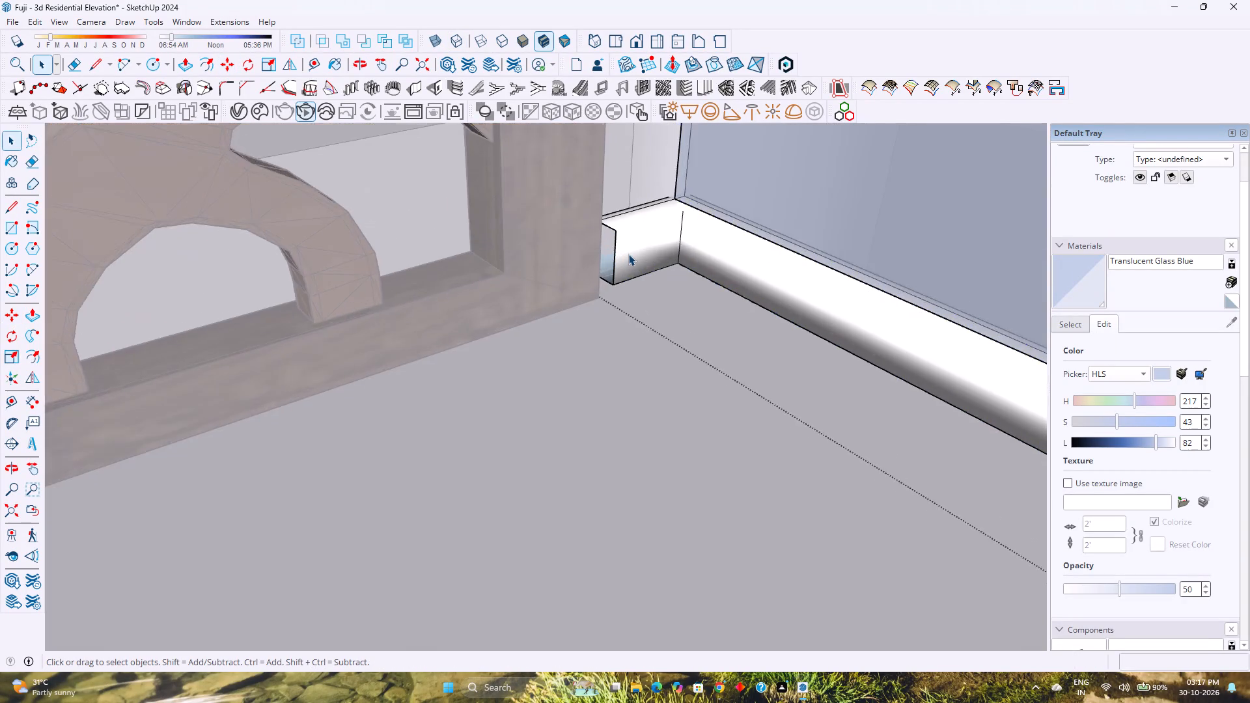
scroll(628, 254, "up", 7)
key("l")
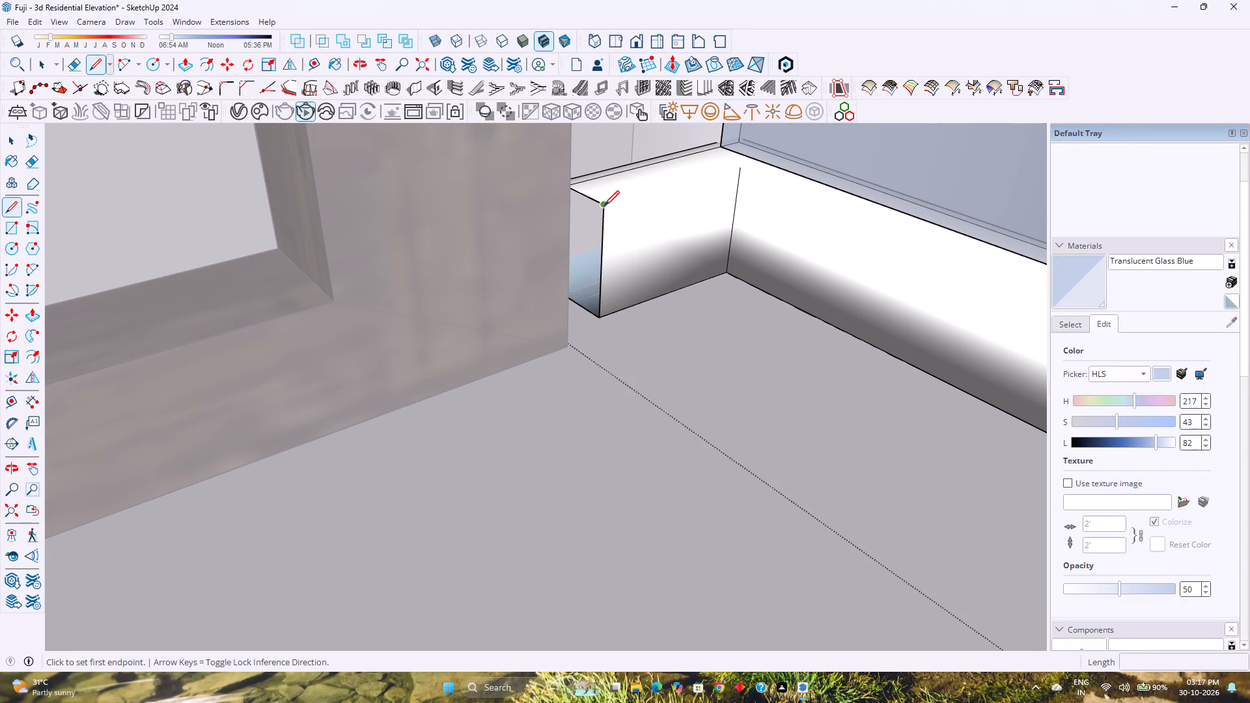
left_click(604, 206)
left_click(600, 316)
Extend the bottom rail's end face 1" to meet the screen's wooden post, and leave the railing group.
key("p")
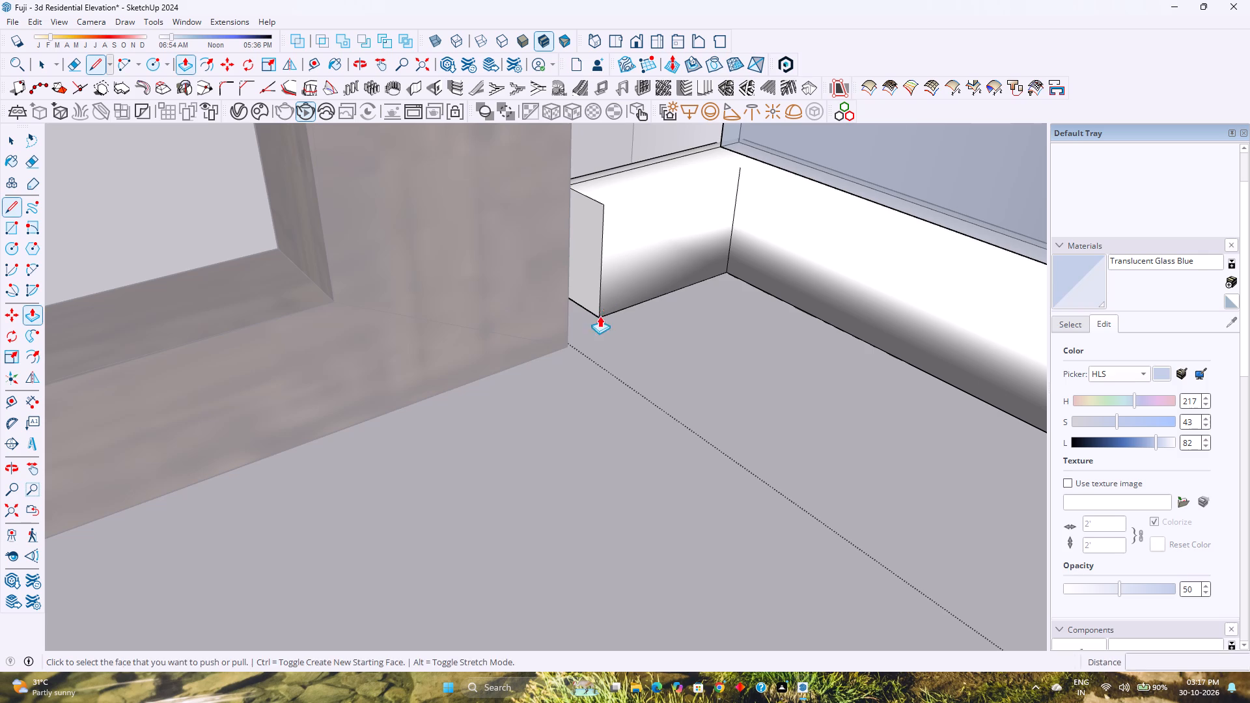
left_click(587, 281)
left_click(568, 342)
middle_click_drag(588, 337, 458, 367)
scroll(458, 367, "down", 14)
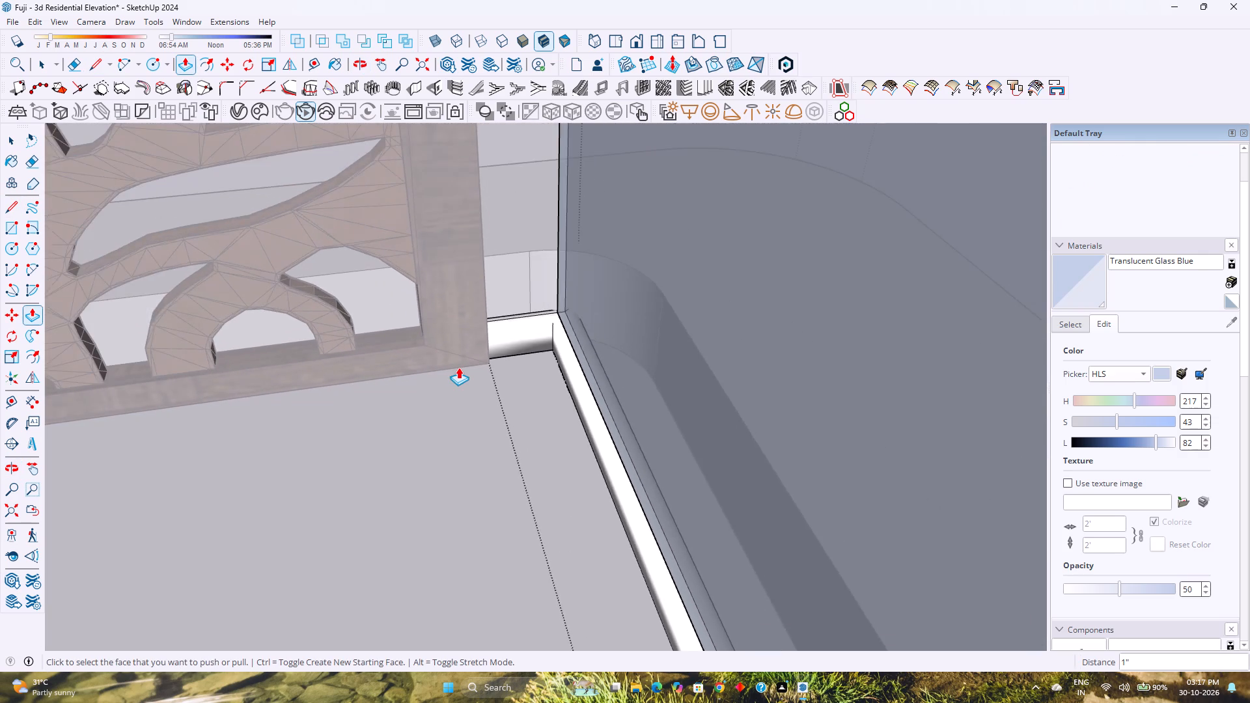
scroll(458, 367, "down", 11)
left_click(6, 508)
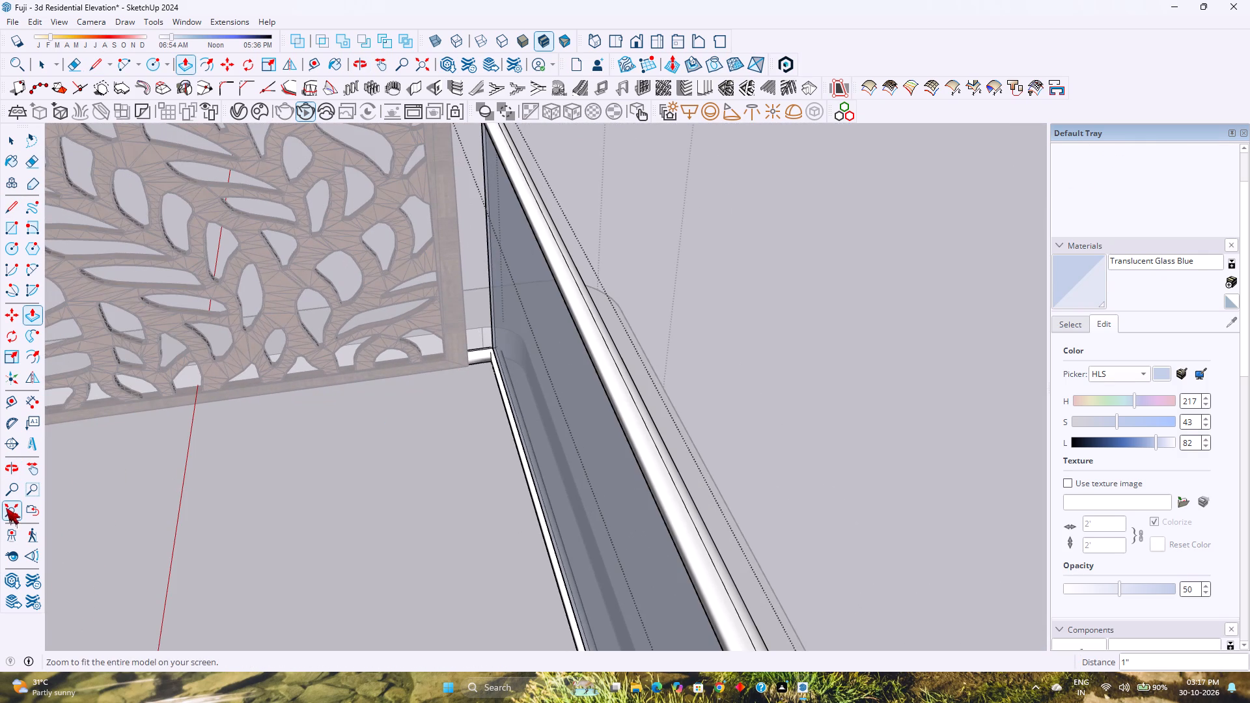
middle_click_drag(689, 462, 251, 363)
middle_click(251, 363)
middle_click_drag(602, 454, 277, 368)
middle_click(277, 368)
scroll(385, 354, "up", 2)
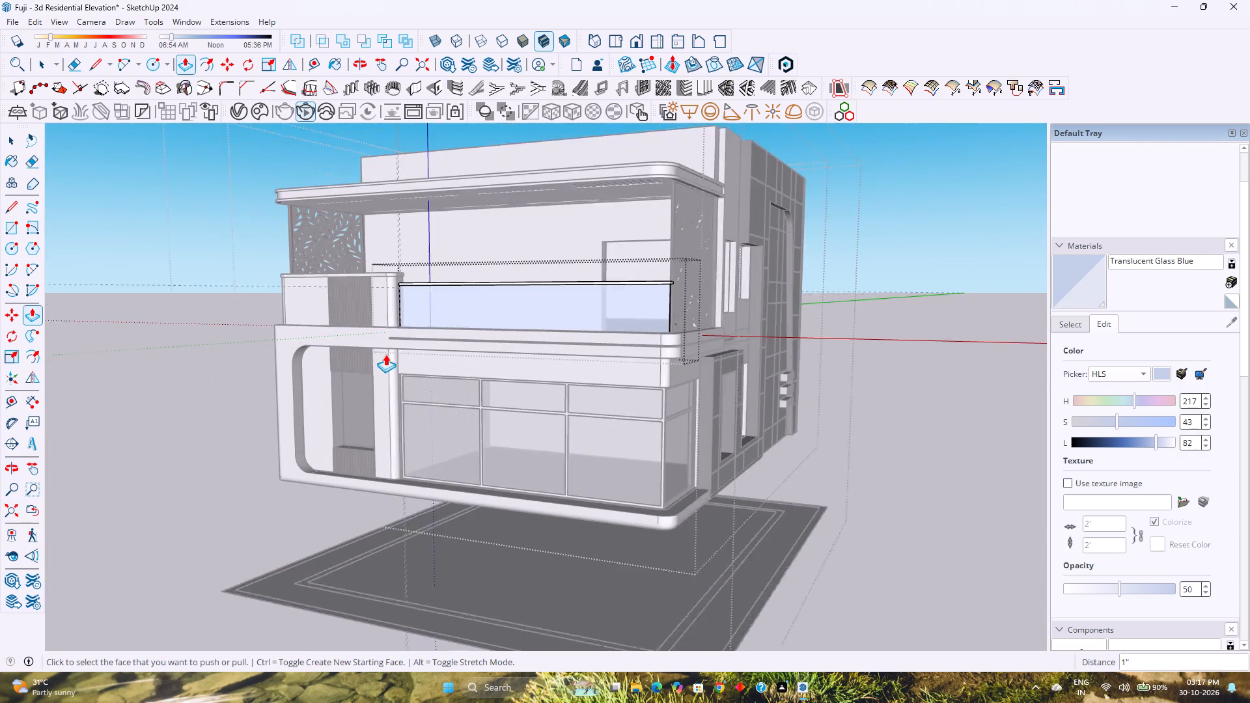
scroll(385, 354, "up", 1)
key("space")
key("Escape")
Scale the whole railing's height along the blue axis to about 0.91, bringing its top to the guide line at the parapet.
scroll(548, 281, "up", 2)
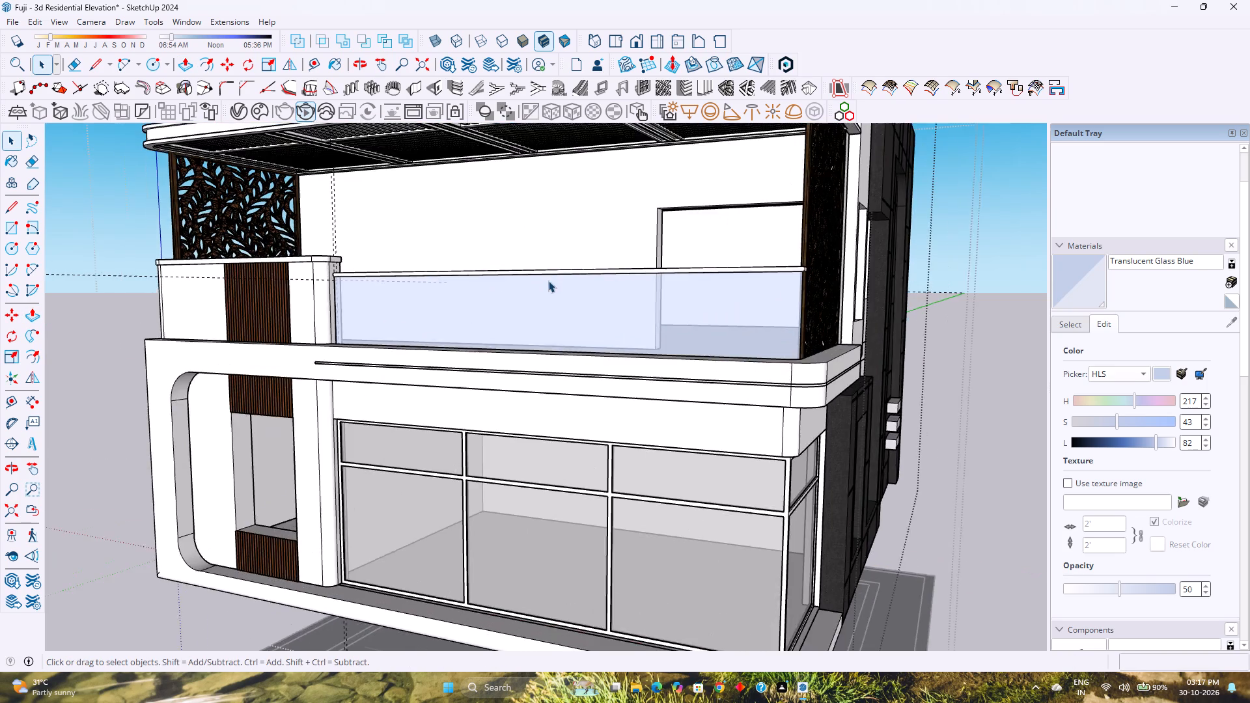
scroll(548, 281, "up", 7)
left_click(462, 293)
key("k")
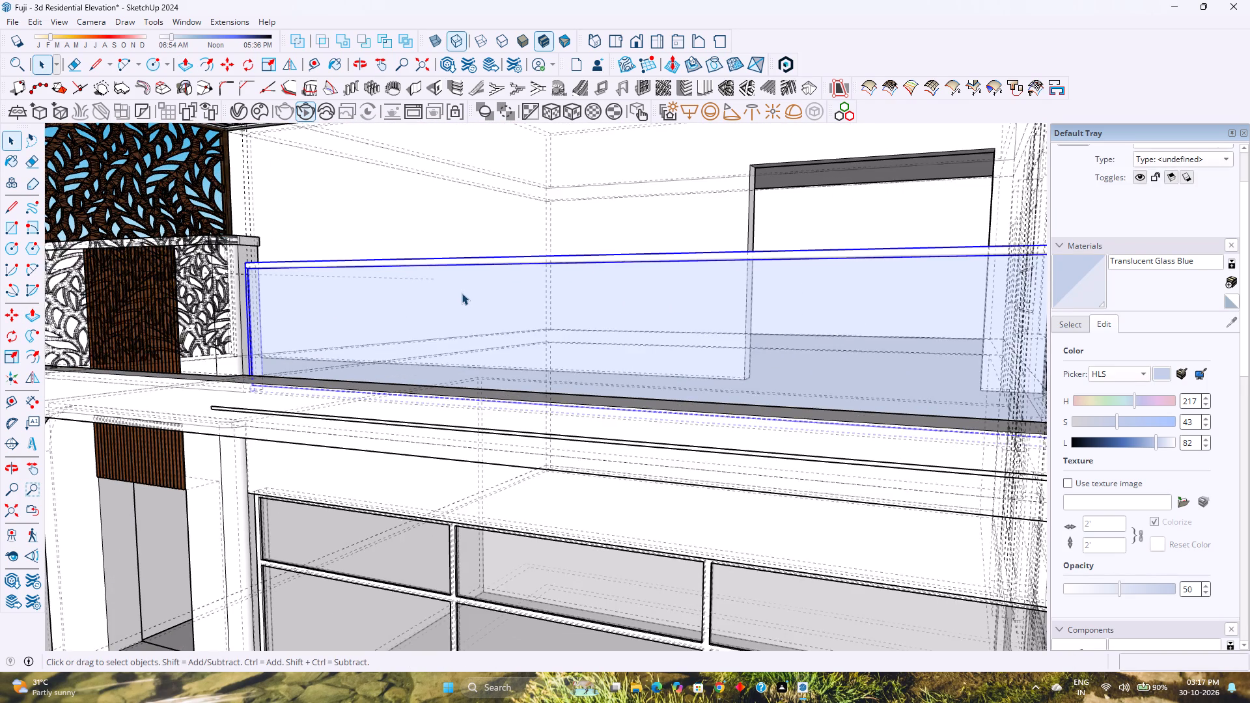
middle_click_drag(463, 293, 506, 361)
middle_click(506, 361)
middle_click(506, 361)
key("k")
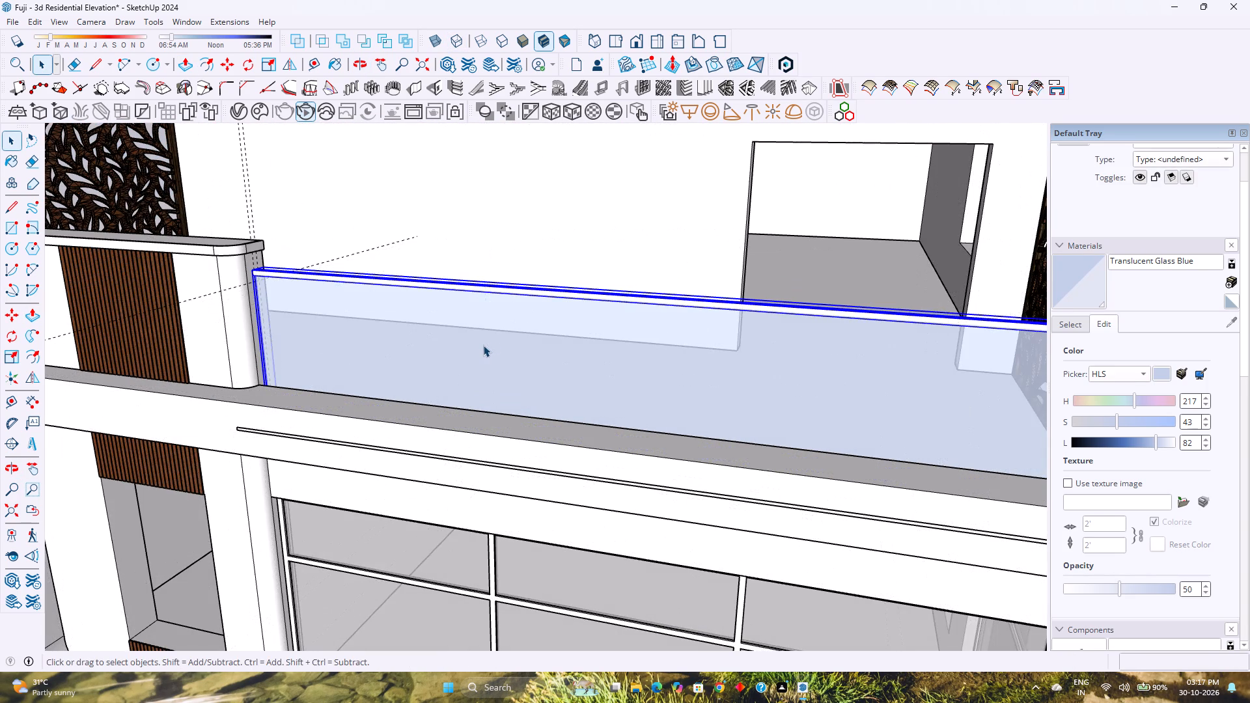
key("s")
middle_click_drag(475, 348, 361, 379)
scroll(596, 290, "up", 4)
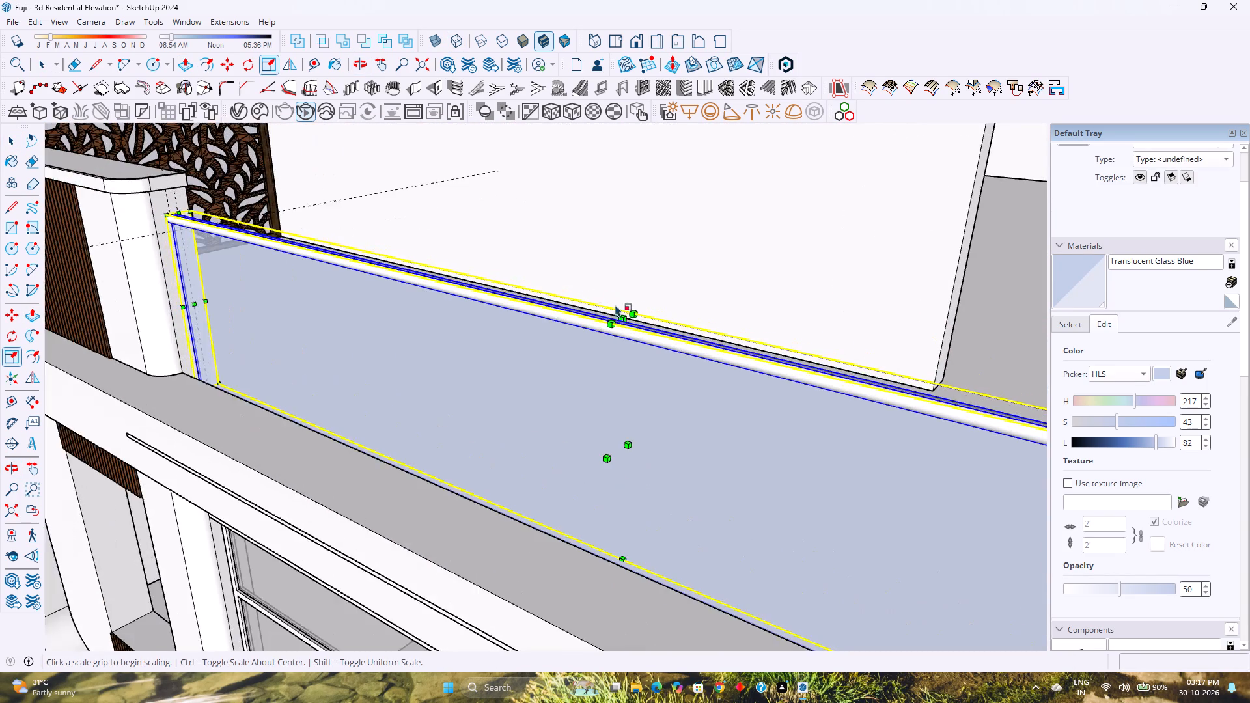
scroll(615, 305, "up", 2)
left_click(633, 334)
scroll(633, 334, "down", 7)
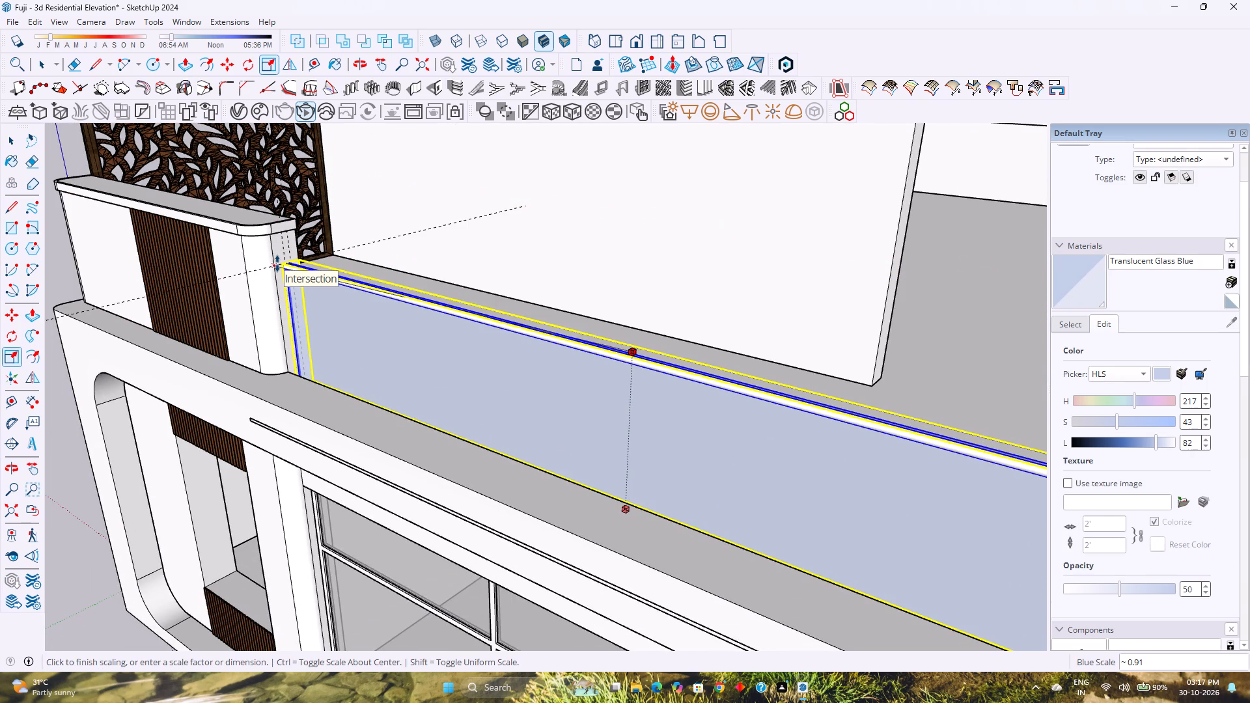
scroll(276, 264, "up", 5)
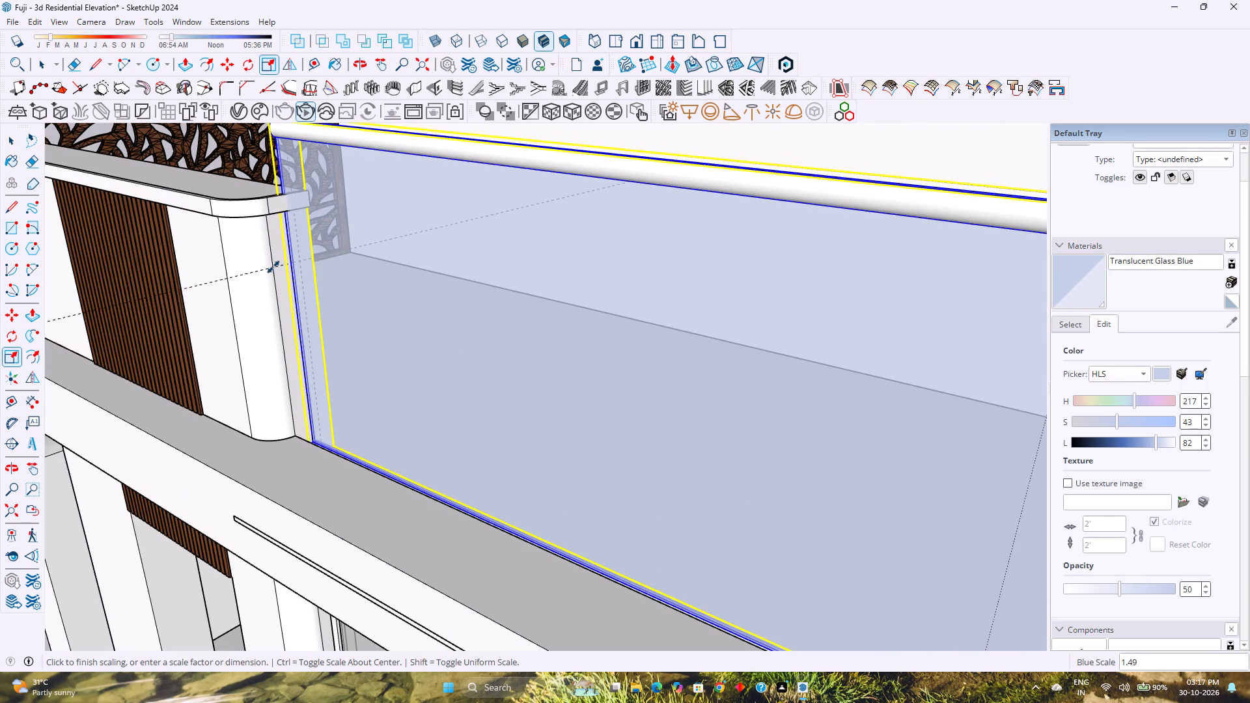
scroll(273, 267, "up", 8)
left_click(292, 264)
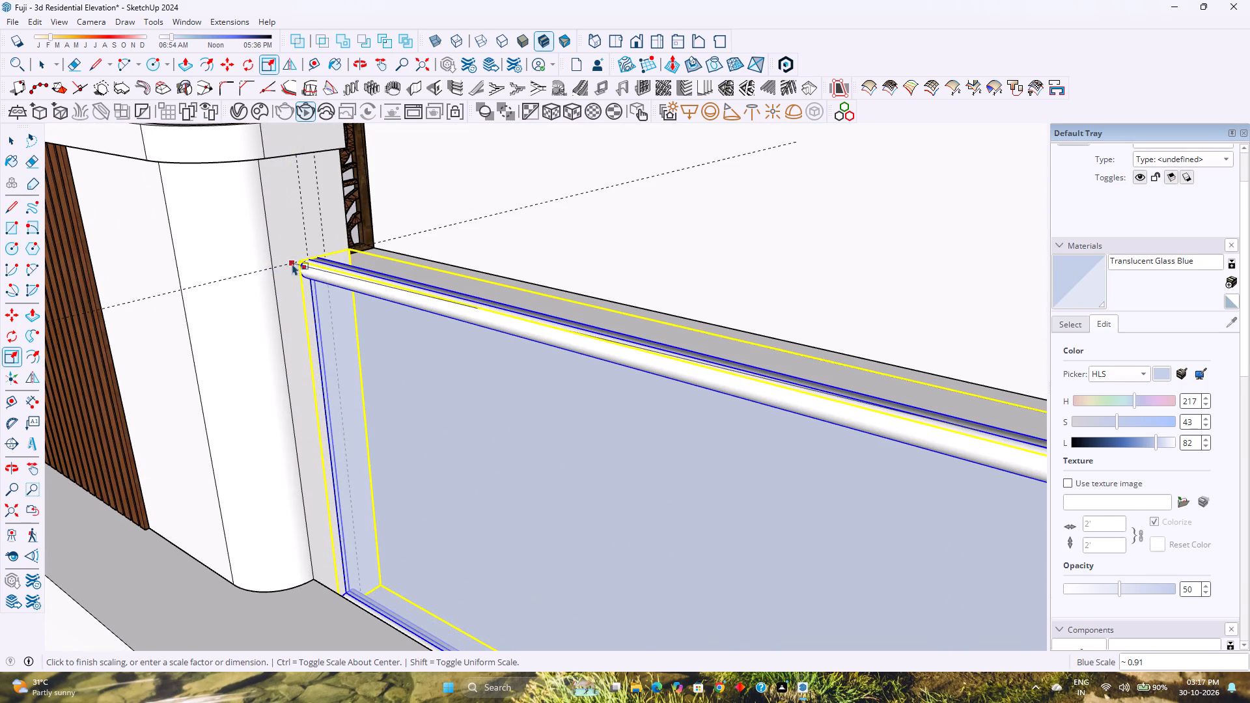
scroll(290, 275, "down", 20)
scroll(290, 275, "down", 5)
middle_click_drag(467, 331, 430, 329)
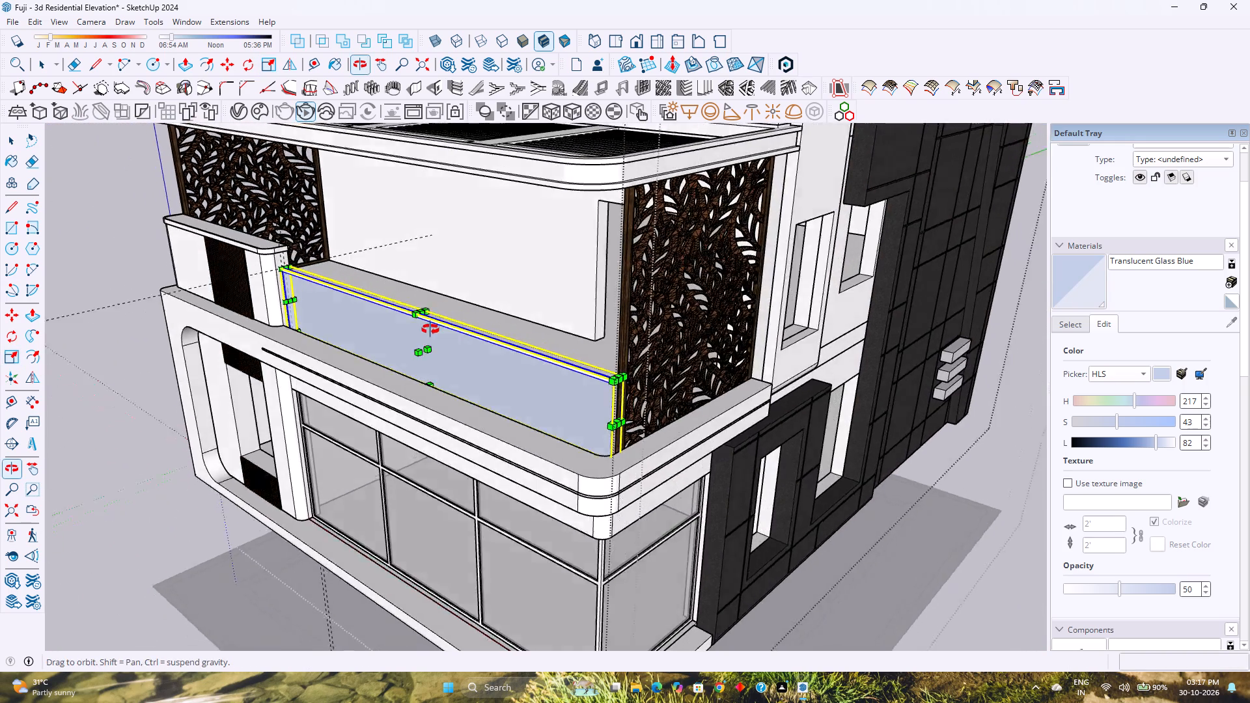
Check the scaled railing's corner against the screen post, clear the selection, and save the model.
middle_click_drag(430, 329, 404, 325)
middle_click(404, 325)
scroll(498, 378, "up", 19)
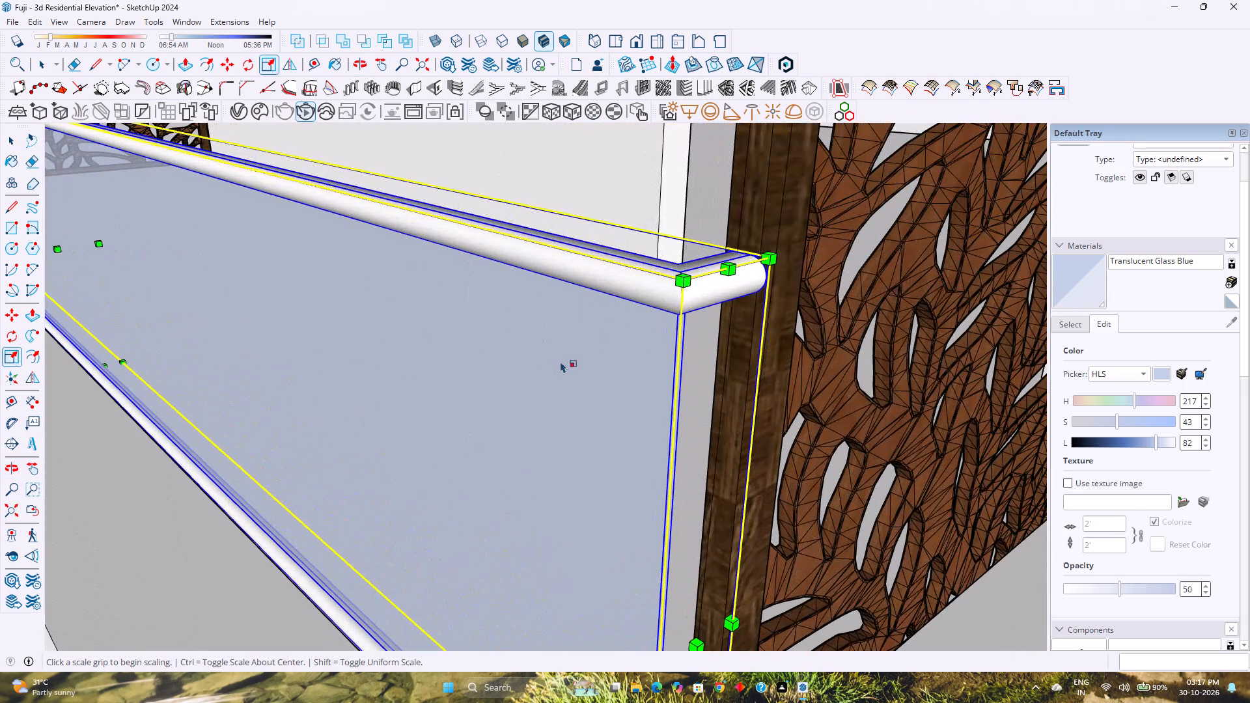
key("space")
key("Escape")
scroll(561, 359, "down", 14)
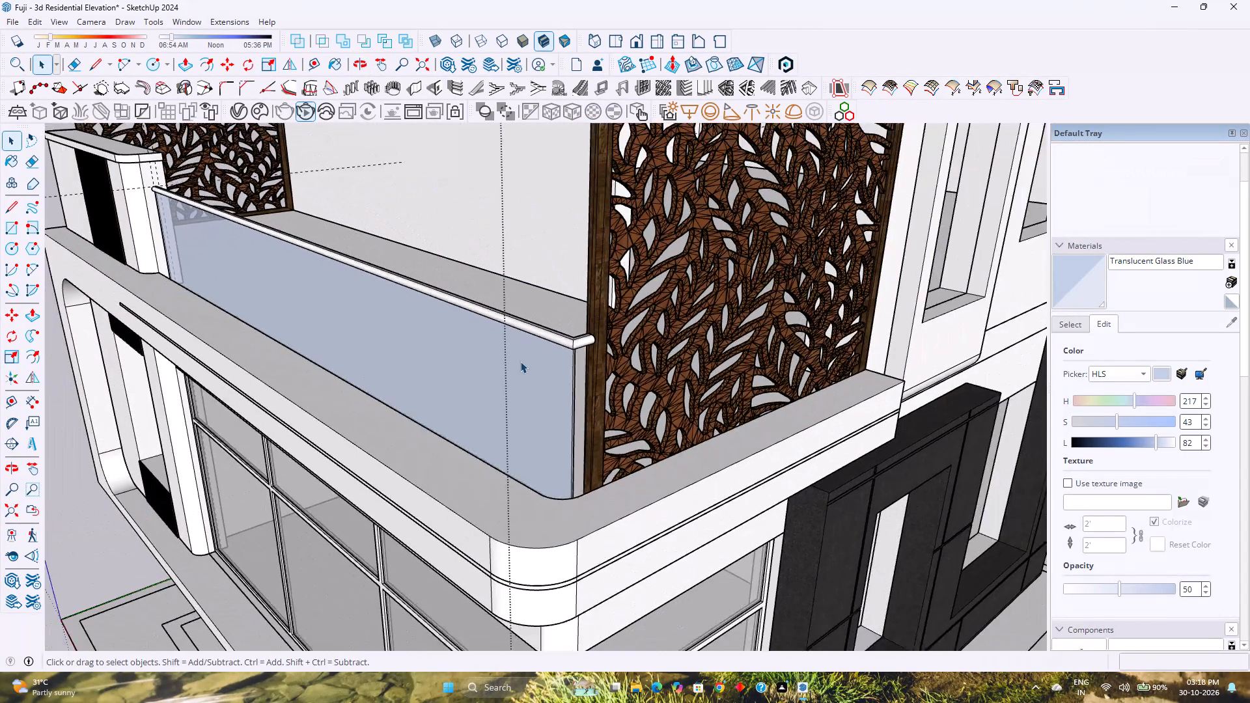
scroll(520, 361, "down", 2)
middle_click_drag(520, 361, 591, 305)
middle_click(591, 305)
scroll(607, 304, "down", 8)
middle_click_drag(539, 327, 618, 331, "shift")
middle_click_drag(590, 342, 632, 283)
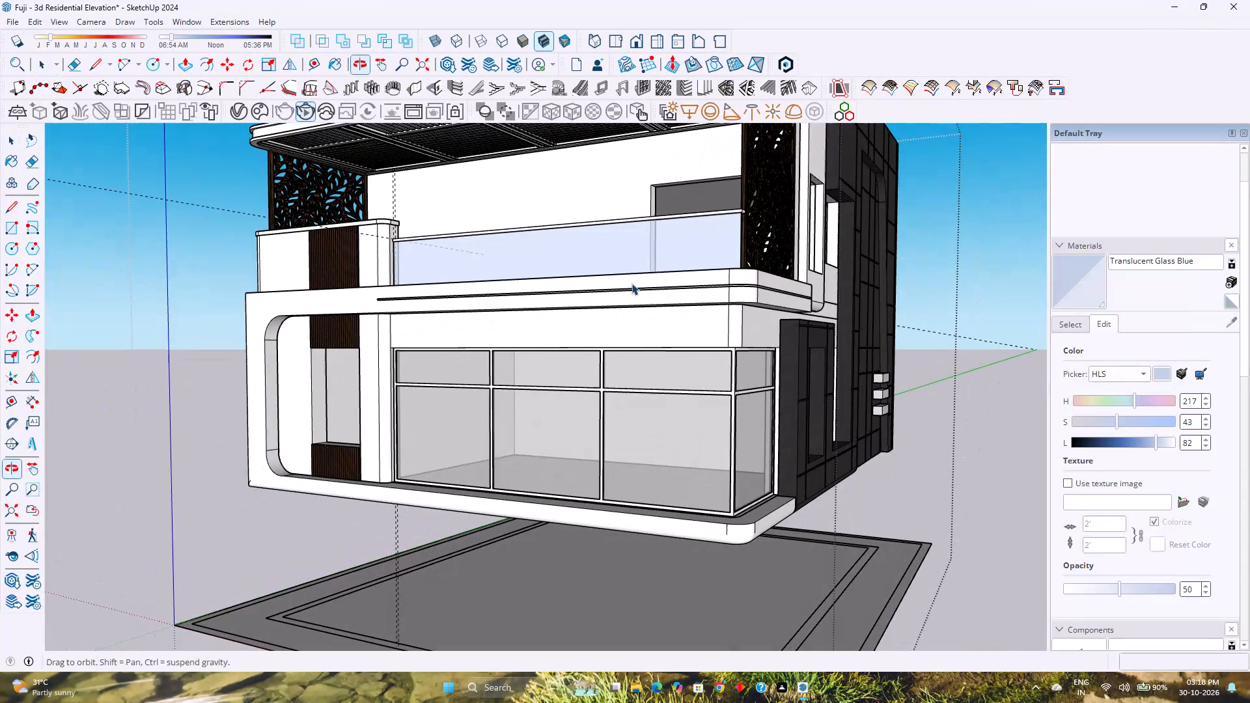
key("ctrl+s")
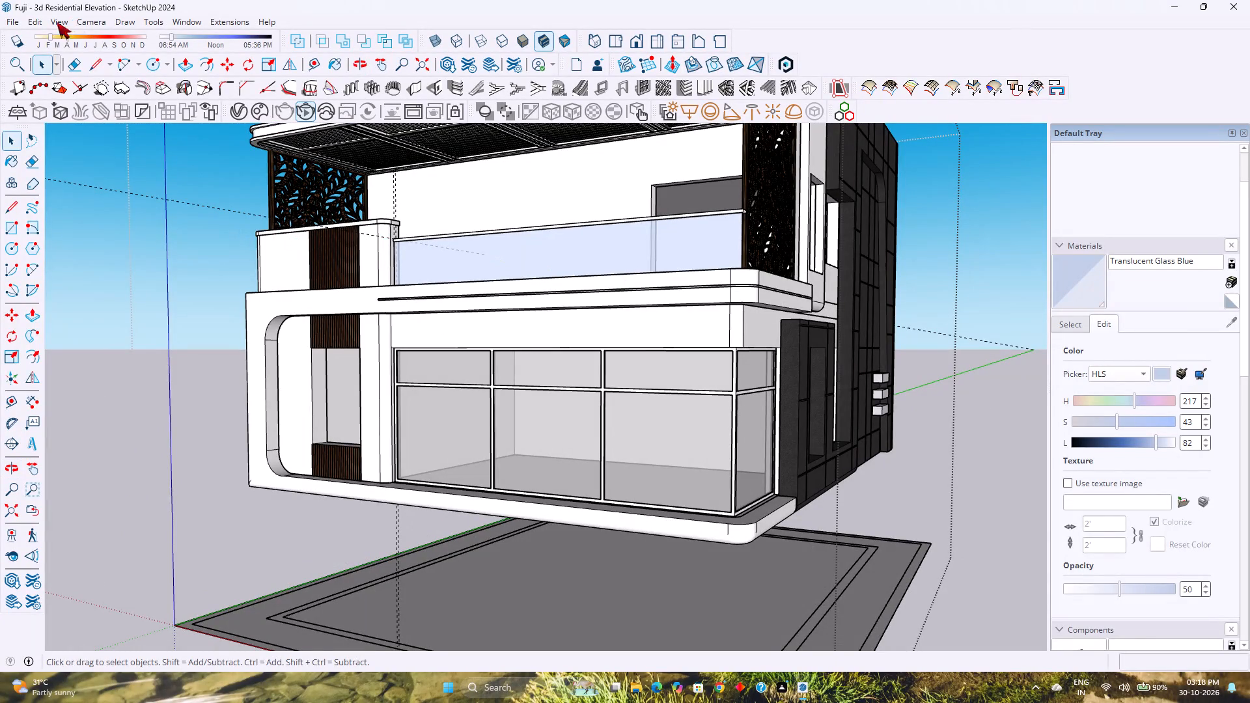
Delete all construction guides from the model and save the file again.
left_click(36, 20)
left_click(77, 156)
scroll(365, 335, "down", 2)
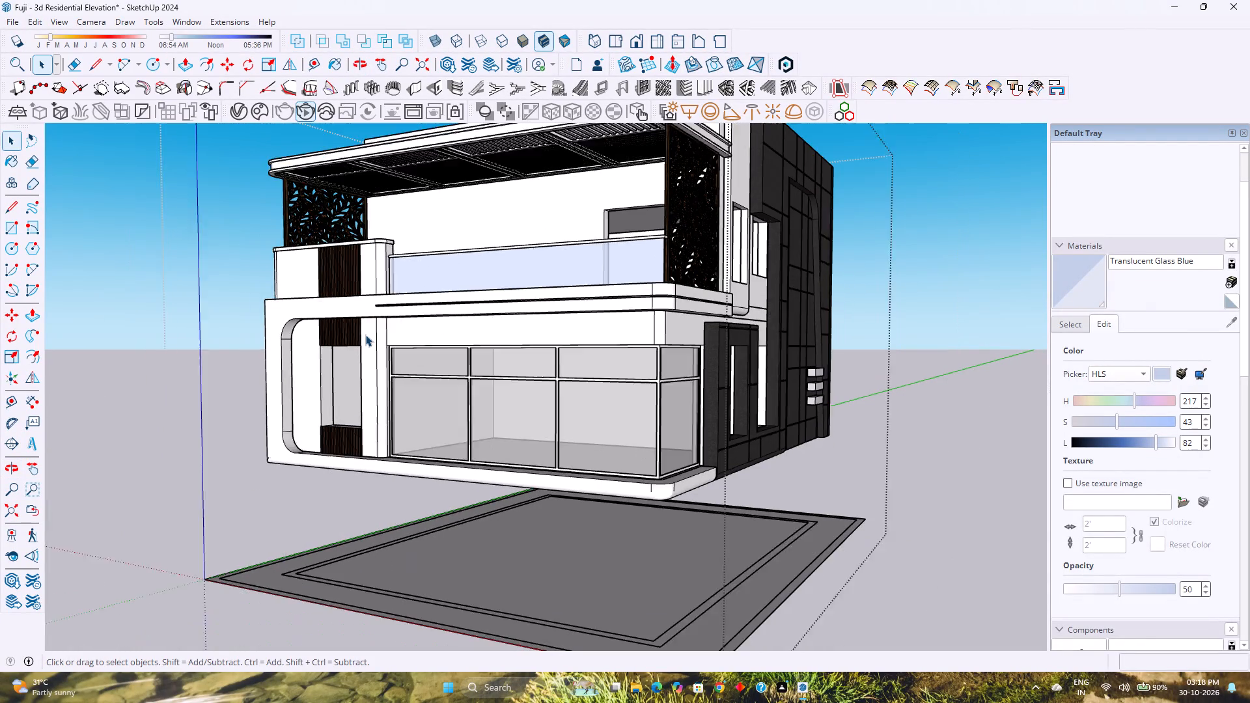
scroll(365, 335, "down", 1)
middle_click_drag(367, 327, 374, 363, "shift")
key("ctrl+s")
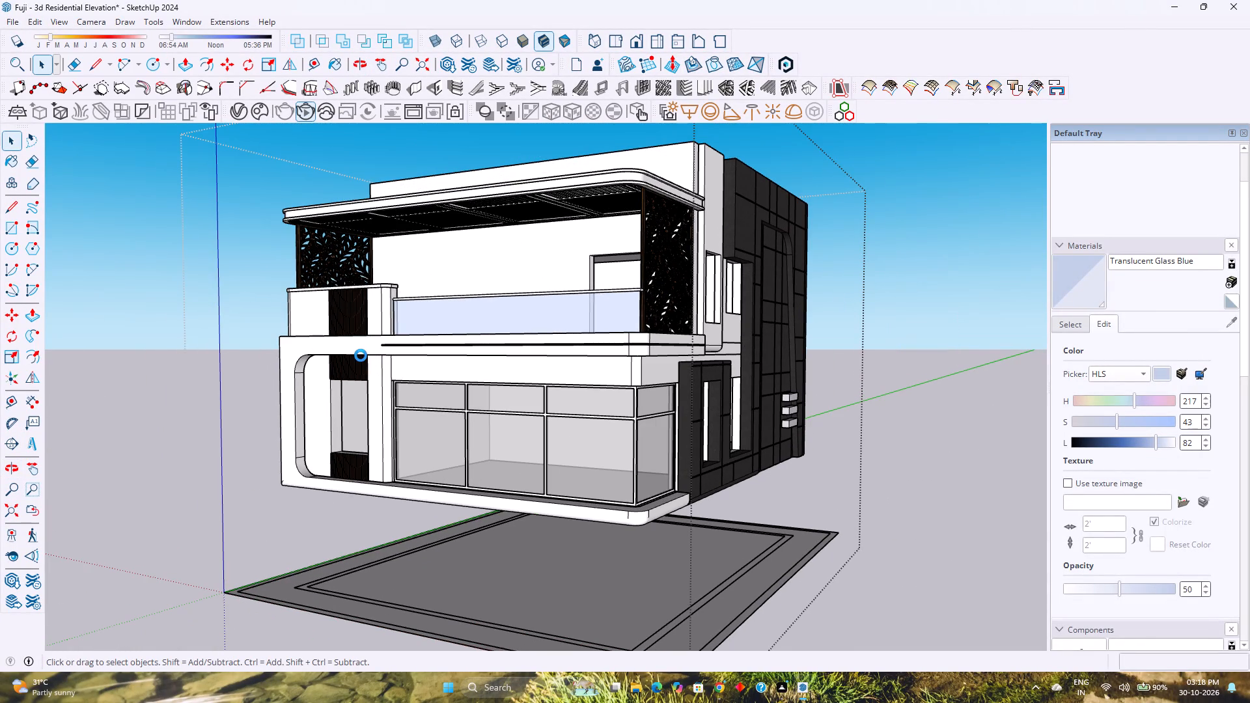
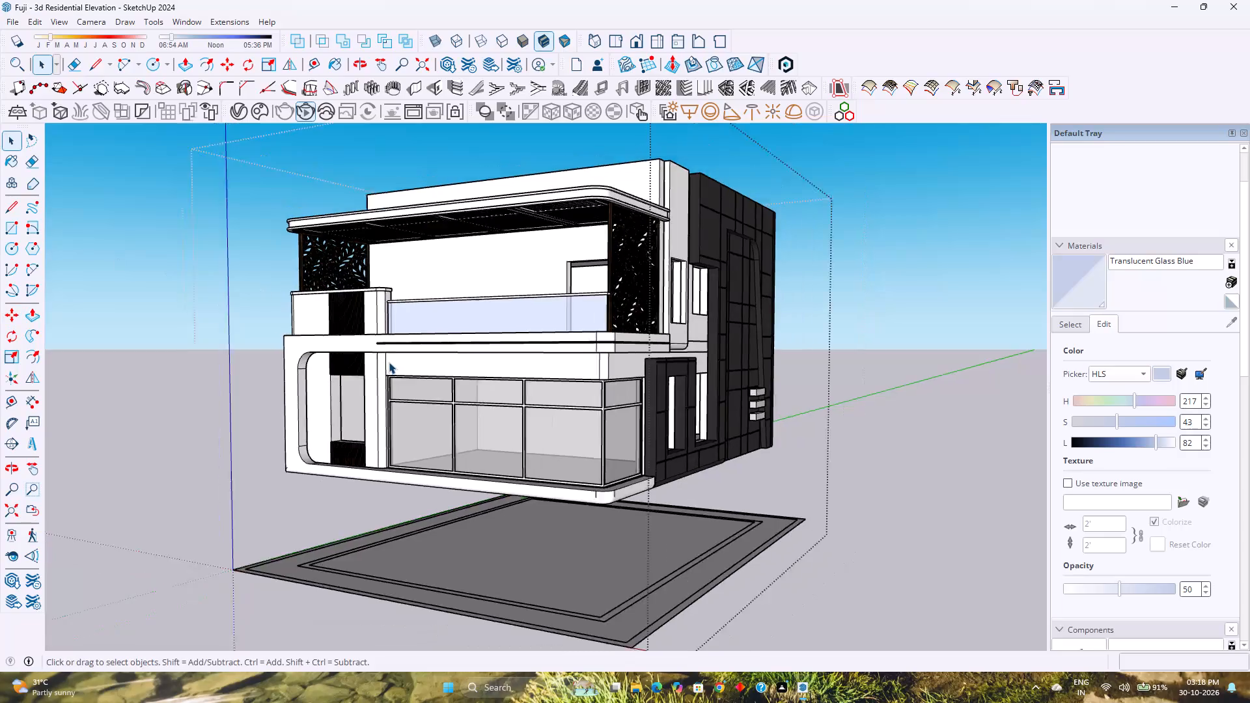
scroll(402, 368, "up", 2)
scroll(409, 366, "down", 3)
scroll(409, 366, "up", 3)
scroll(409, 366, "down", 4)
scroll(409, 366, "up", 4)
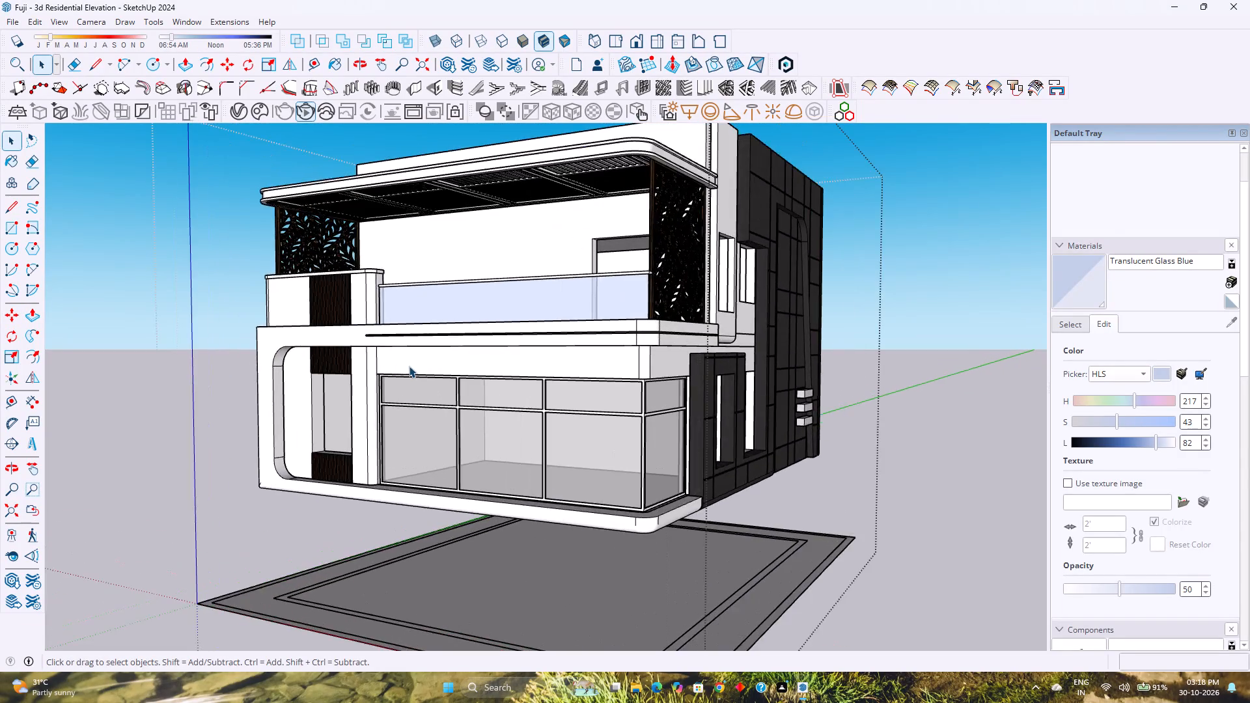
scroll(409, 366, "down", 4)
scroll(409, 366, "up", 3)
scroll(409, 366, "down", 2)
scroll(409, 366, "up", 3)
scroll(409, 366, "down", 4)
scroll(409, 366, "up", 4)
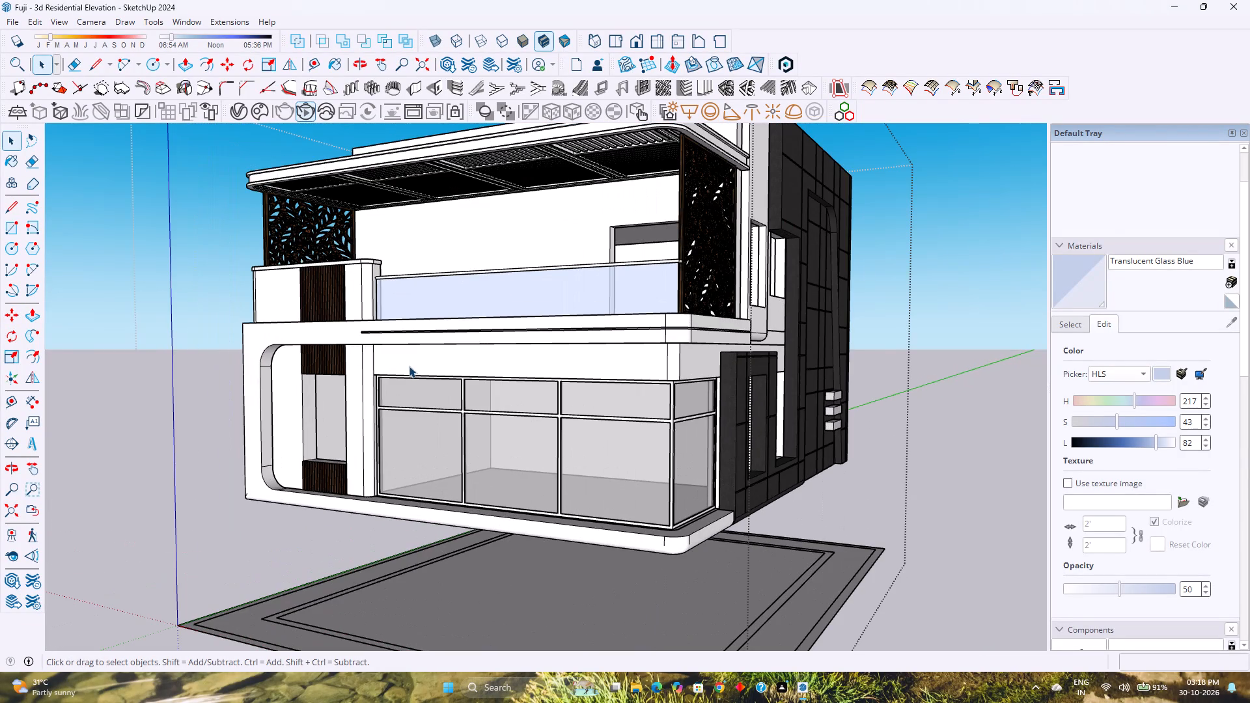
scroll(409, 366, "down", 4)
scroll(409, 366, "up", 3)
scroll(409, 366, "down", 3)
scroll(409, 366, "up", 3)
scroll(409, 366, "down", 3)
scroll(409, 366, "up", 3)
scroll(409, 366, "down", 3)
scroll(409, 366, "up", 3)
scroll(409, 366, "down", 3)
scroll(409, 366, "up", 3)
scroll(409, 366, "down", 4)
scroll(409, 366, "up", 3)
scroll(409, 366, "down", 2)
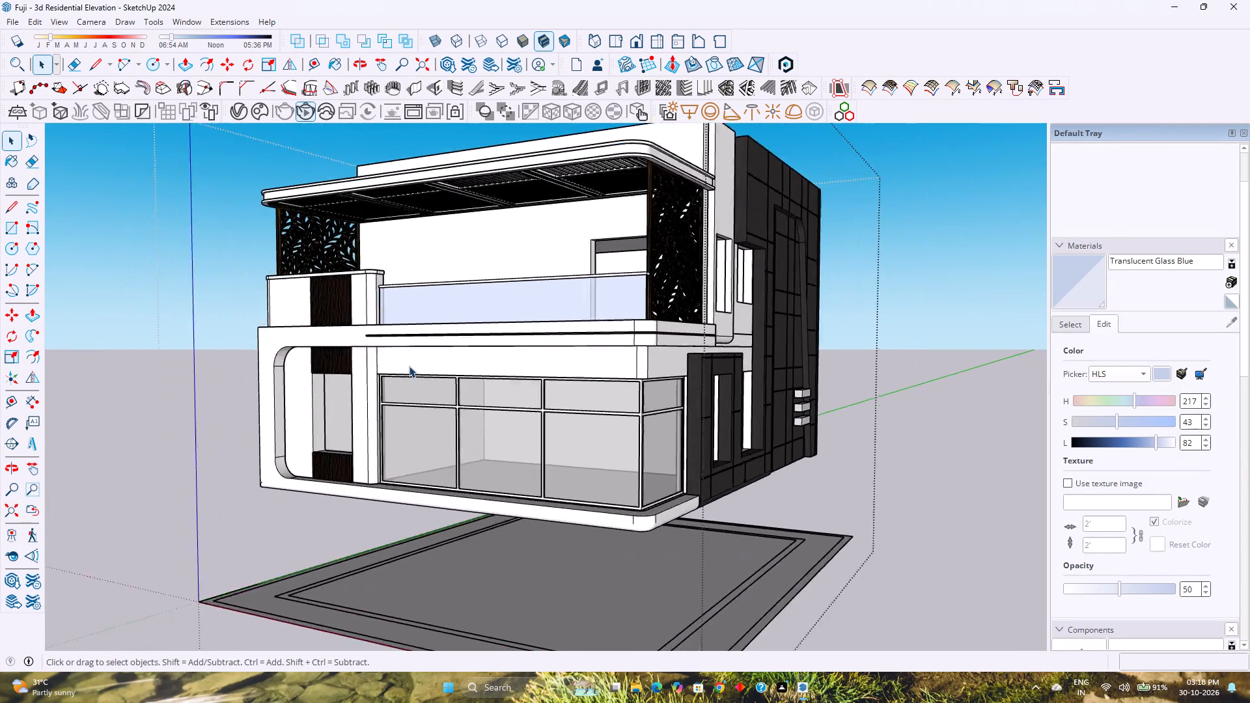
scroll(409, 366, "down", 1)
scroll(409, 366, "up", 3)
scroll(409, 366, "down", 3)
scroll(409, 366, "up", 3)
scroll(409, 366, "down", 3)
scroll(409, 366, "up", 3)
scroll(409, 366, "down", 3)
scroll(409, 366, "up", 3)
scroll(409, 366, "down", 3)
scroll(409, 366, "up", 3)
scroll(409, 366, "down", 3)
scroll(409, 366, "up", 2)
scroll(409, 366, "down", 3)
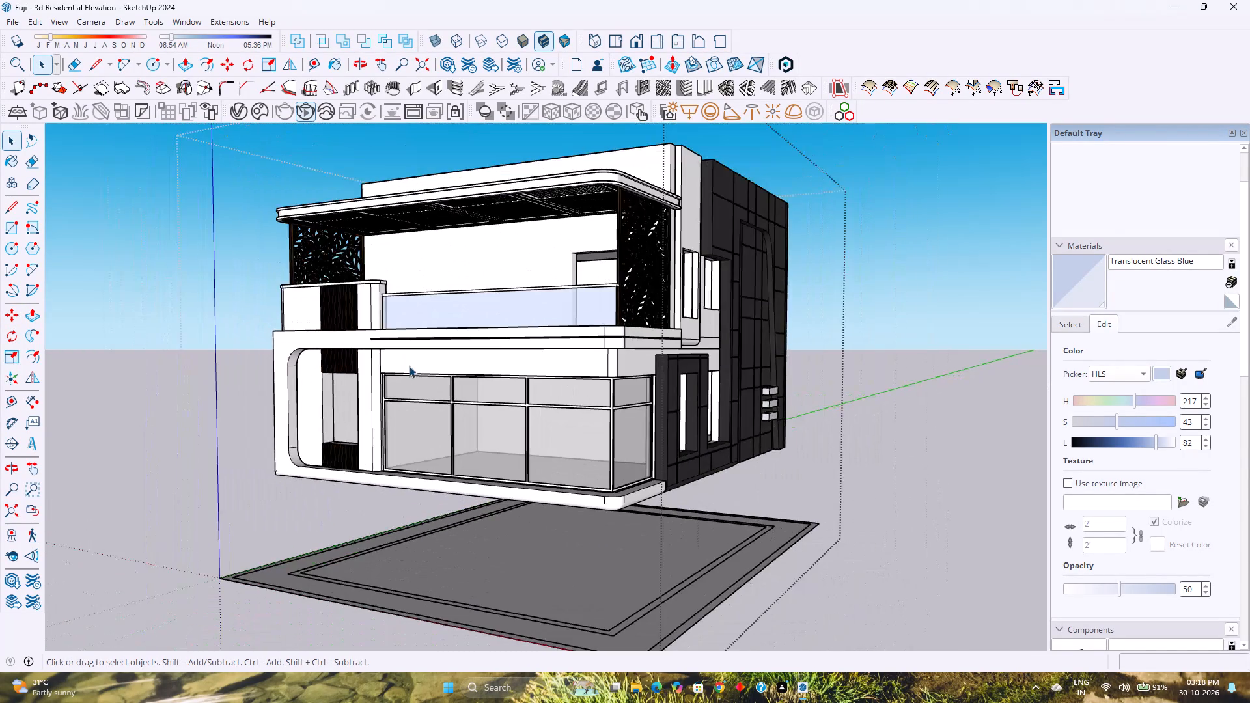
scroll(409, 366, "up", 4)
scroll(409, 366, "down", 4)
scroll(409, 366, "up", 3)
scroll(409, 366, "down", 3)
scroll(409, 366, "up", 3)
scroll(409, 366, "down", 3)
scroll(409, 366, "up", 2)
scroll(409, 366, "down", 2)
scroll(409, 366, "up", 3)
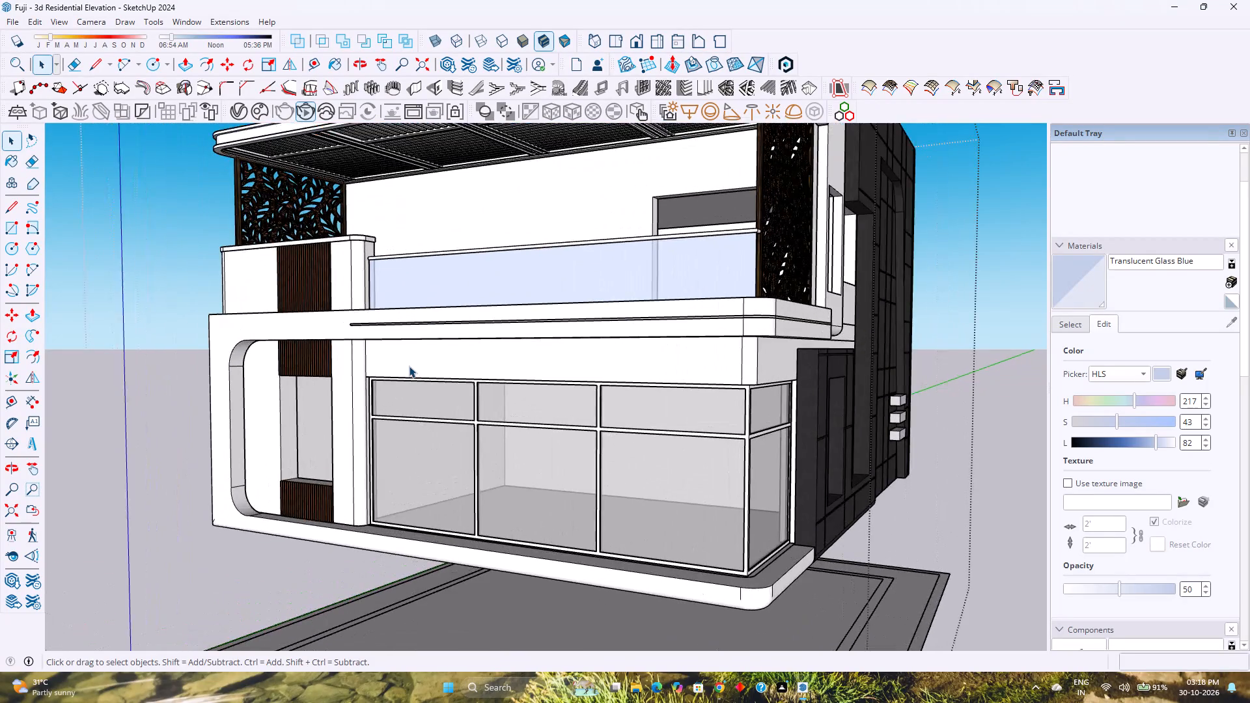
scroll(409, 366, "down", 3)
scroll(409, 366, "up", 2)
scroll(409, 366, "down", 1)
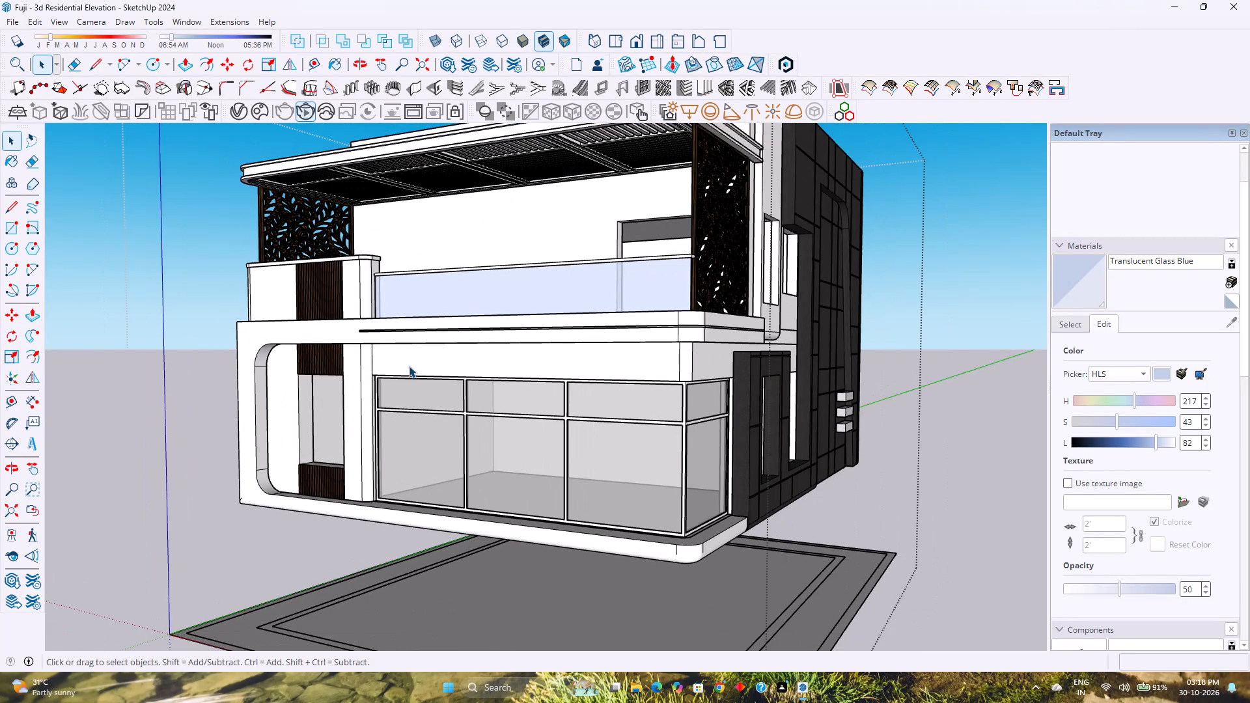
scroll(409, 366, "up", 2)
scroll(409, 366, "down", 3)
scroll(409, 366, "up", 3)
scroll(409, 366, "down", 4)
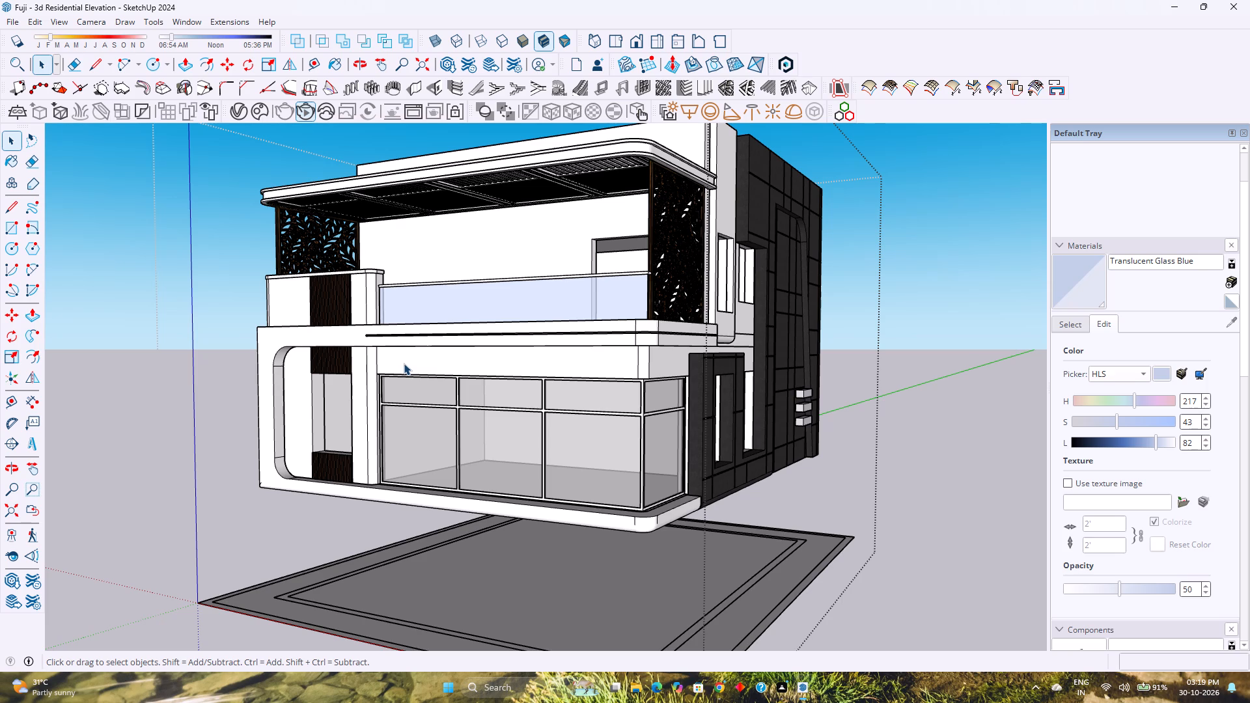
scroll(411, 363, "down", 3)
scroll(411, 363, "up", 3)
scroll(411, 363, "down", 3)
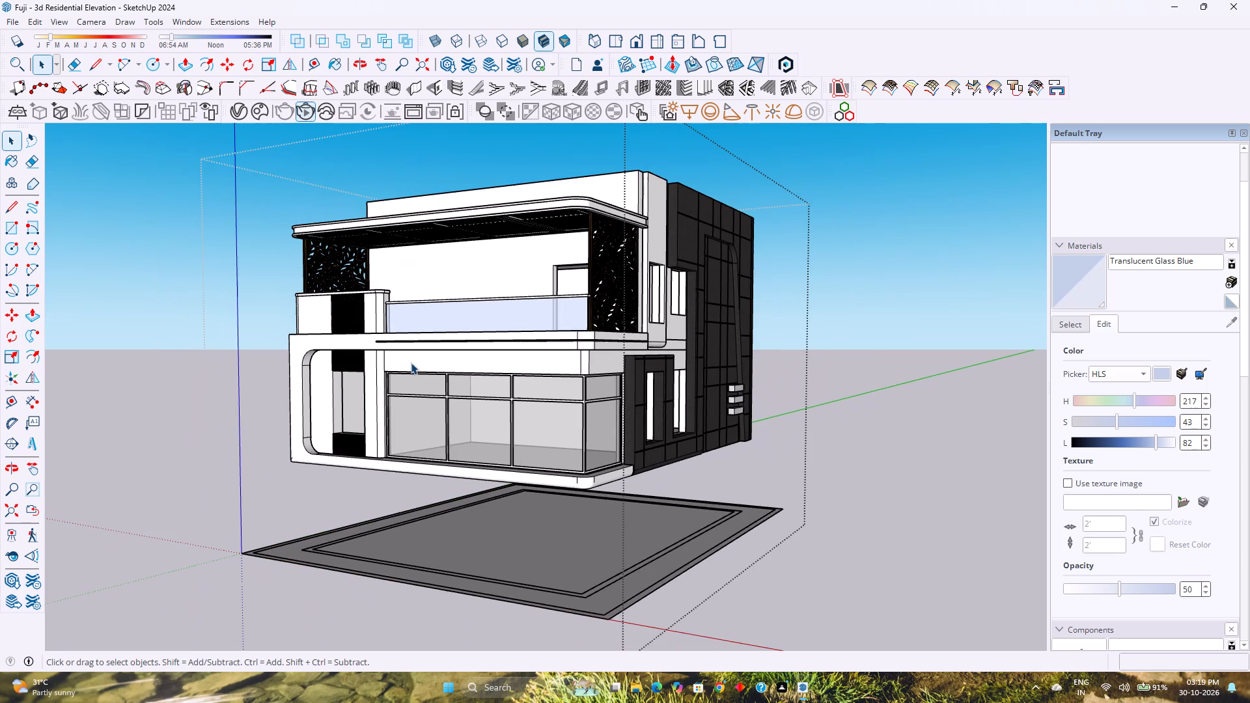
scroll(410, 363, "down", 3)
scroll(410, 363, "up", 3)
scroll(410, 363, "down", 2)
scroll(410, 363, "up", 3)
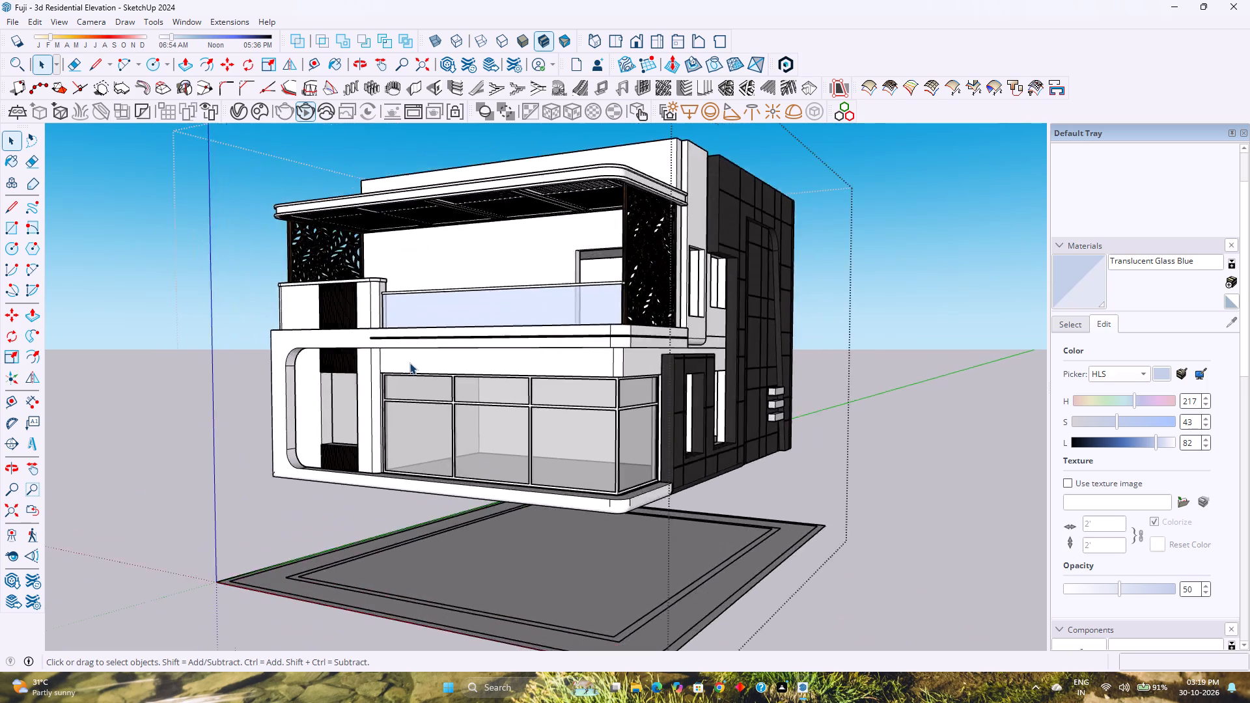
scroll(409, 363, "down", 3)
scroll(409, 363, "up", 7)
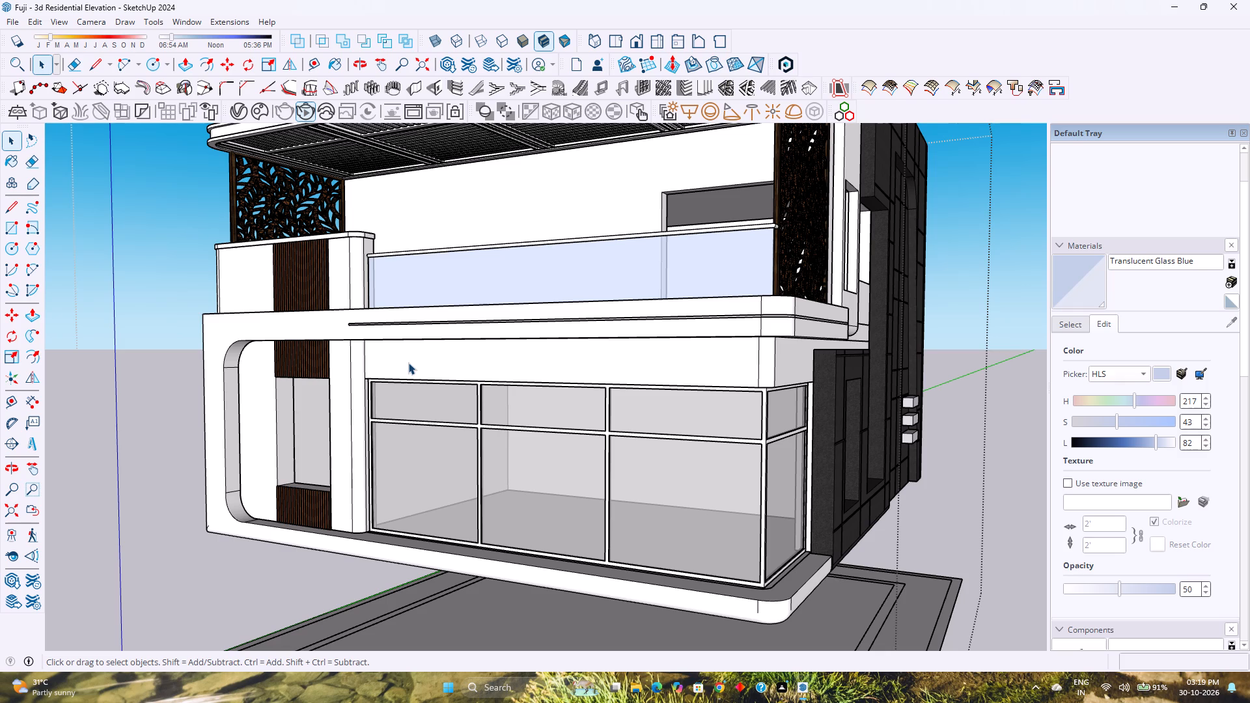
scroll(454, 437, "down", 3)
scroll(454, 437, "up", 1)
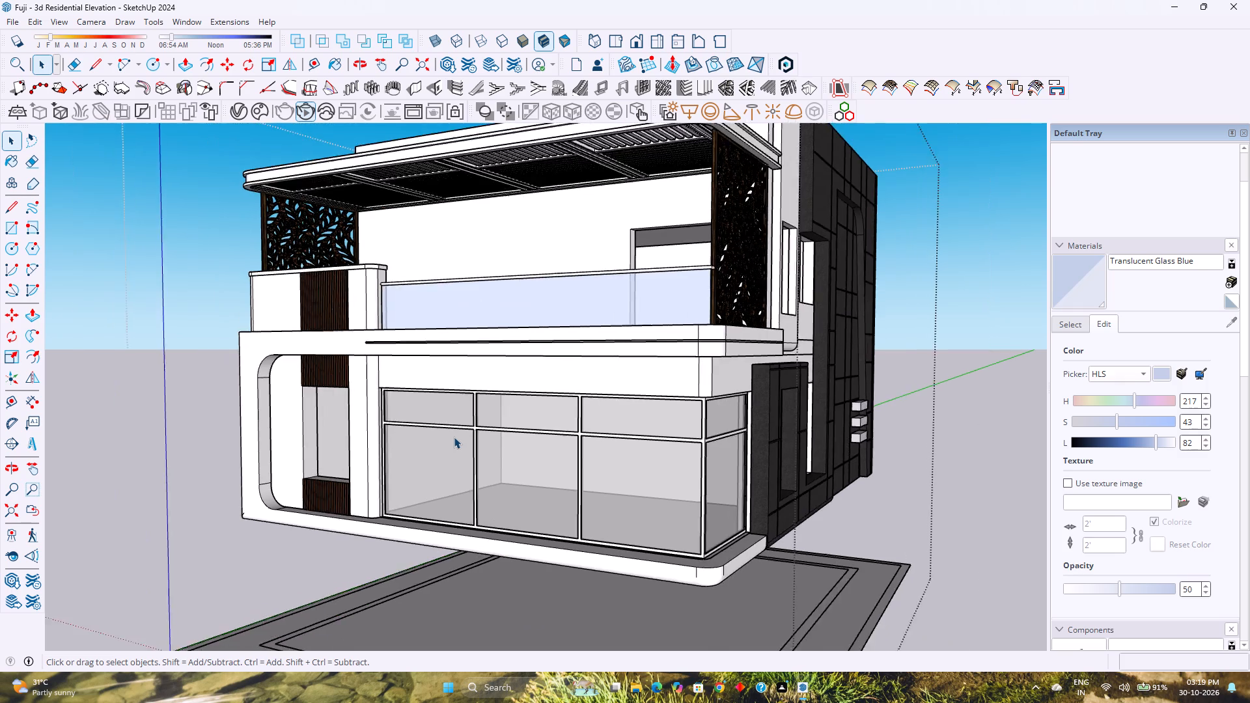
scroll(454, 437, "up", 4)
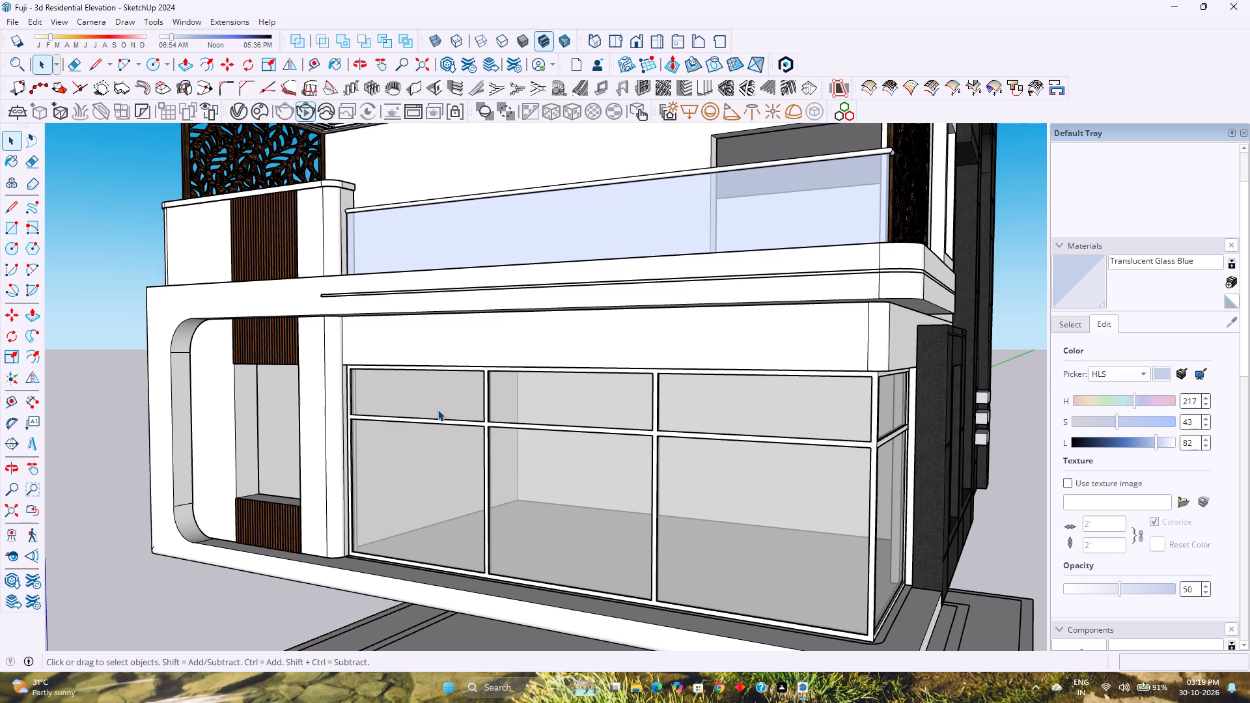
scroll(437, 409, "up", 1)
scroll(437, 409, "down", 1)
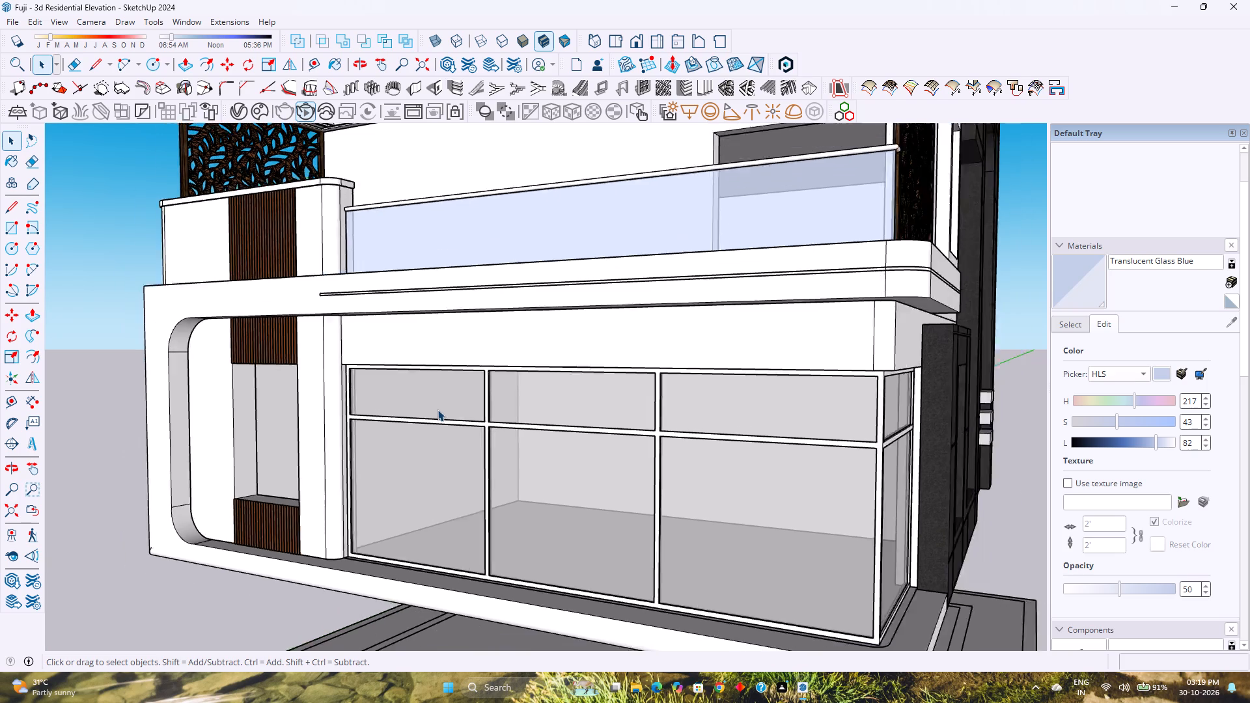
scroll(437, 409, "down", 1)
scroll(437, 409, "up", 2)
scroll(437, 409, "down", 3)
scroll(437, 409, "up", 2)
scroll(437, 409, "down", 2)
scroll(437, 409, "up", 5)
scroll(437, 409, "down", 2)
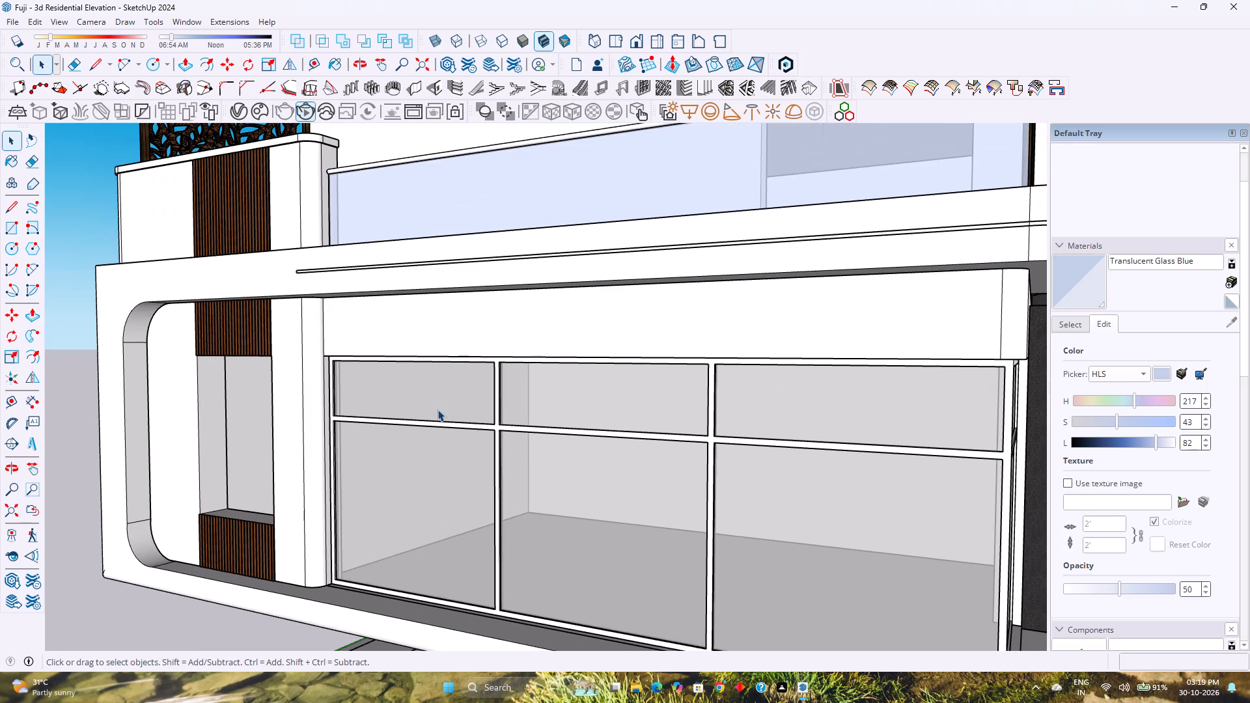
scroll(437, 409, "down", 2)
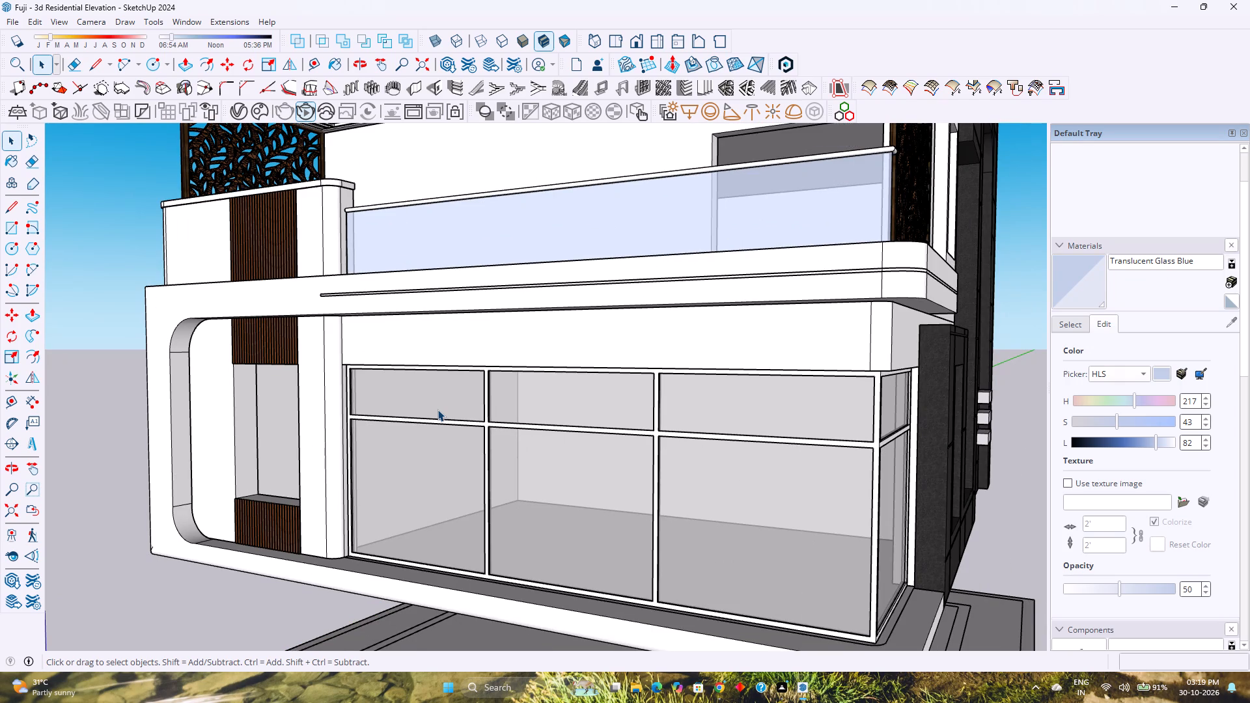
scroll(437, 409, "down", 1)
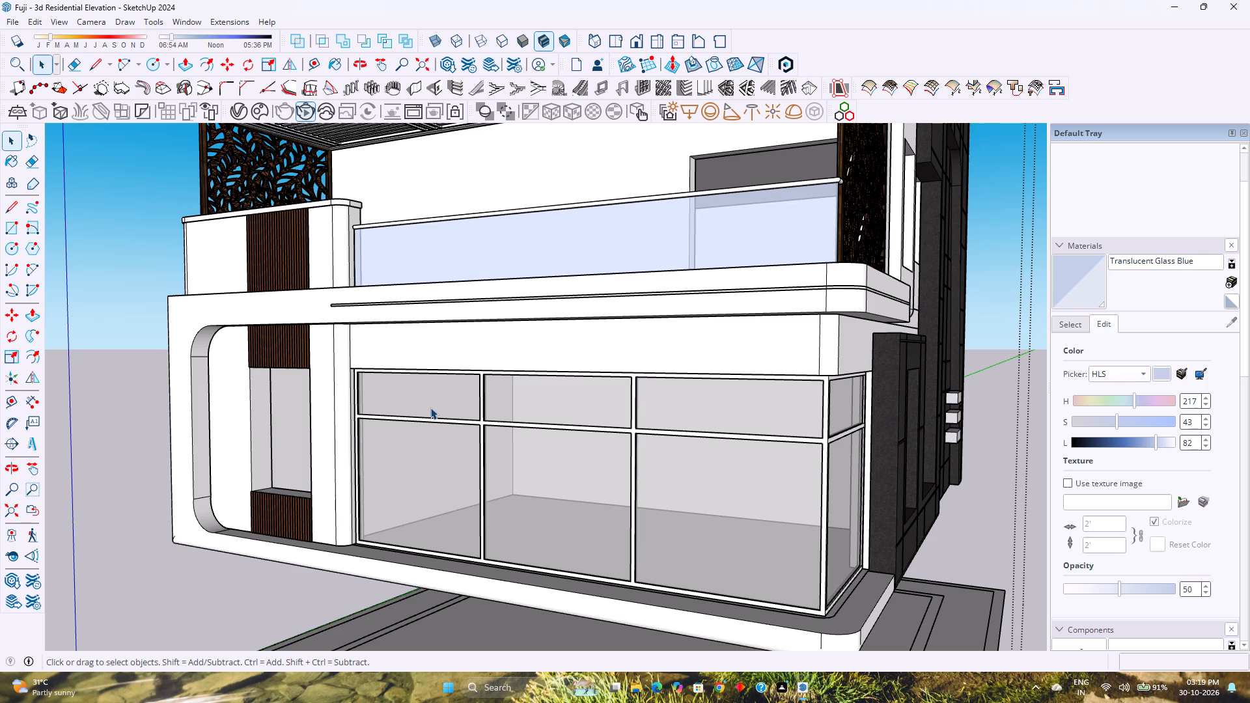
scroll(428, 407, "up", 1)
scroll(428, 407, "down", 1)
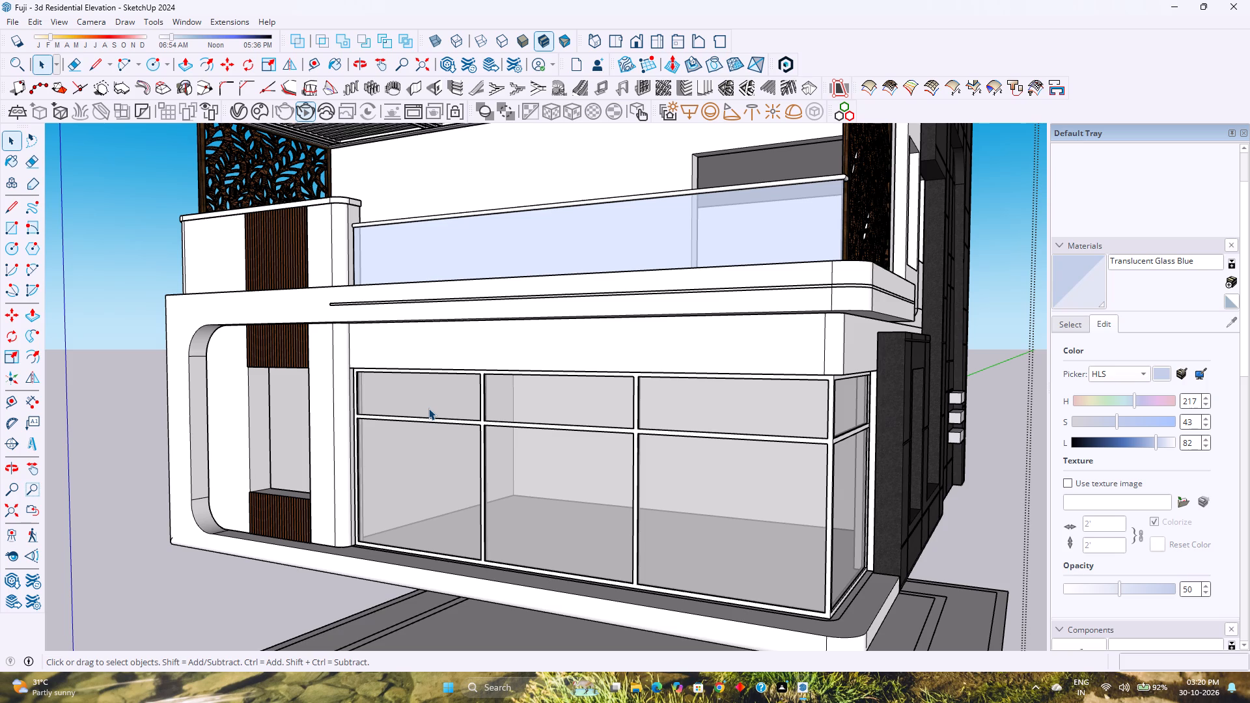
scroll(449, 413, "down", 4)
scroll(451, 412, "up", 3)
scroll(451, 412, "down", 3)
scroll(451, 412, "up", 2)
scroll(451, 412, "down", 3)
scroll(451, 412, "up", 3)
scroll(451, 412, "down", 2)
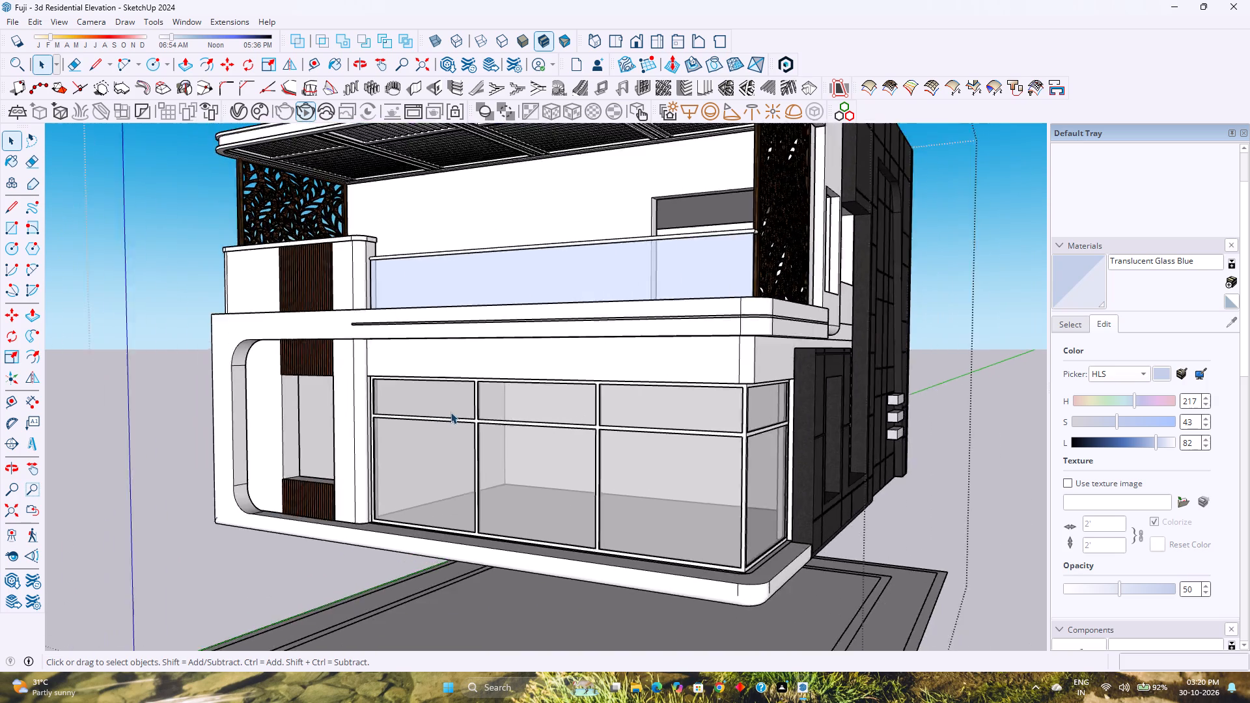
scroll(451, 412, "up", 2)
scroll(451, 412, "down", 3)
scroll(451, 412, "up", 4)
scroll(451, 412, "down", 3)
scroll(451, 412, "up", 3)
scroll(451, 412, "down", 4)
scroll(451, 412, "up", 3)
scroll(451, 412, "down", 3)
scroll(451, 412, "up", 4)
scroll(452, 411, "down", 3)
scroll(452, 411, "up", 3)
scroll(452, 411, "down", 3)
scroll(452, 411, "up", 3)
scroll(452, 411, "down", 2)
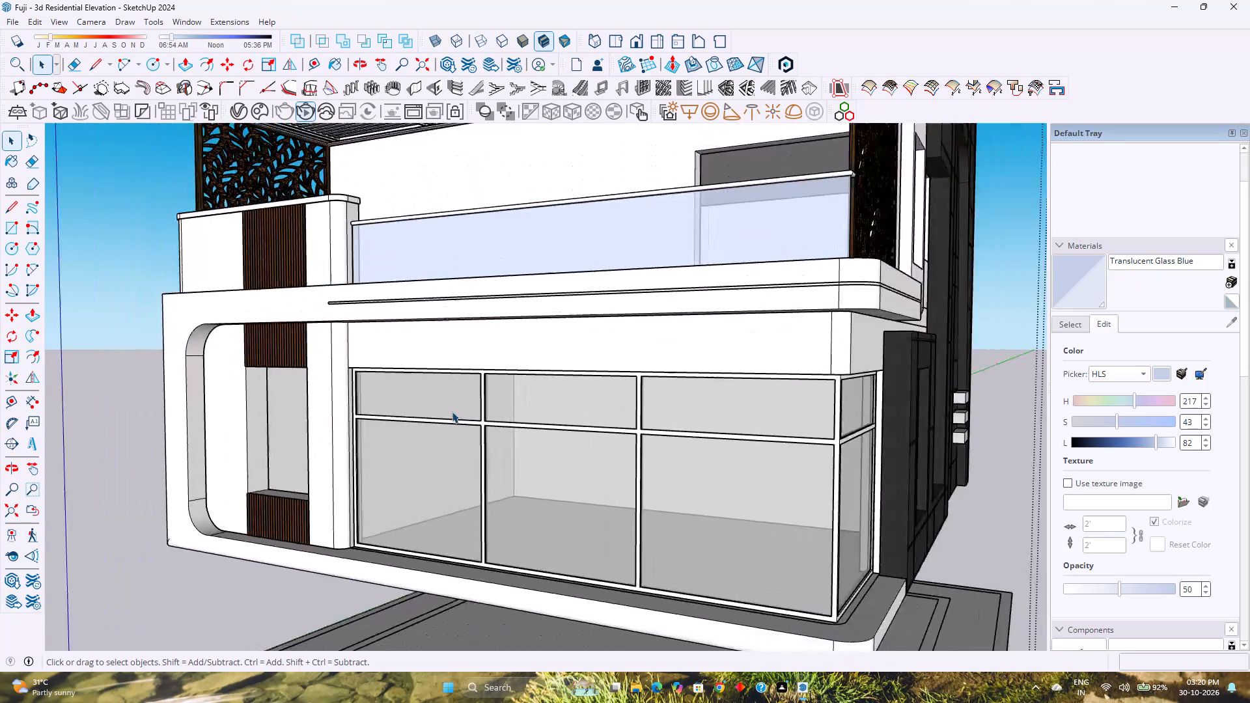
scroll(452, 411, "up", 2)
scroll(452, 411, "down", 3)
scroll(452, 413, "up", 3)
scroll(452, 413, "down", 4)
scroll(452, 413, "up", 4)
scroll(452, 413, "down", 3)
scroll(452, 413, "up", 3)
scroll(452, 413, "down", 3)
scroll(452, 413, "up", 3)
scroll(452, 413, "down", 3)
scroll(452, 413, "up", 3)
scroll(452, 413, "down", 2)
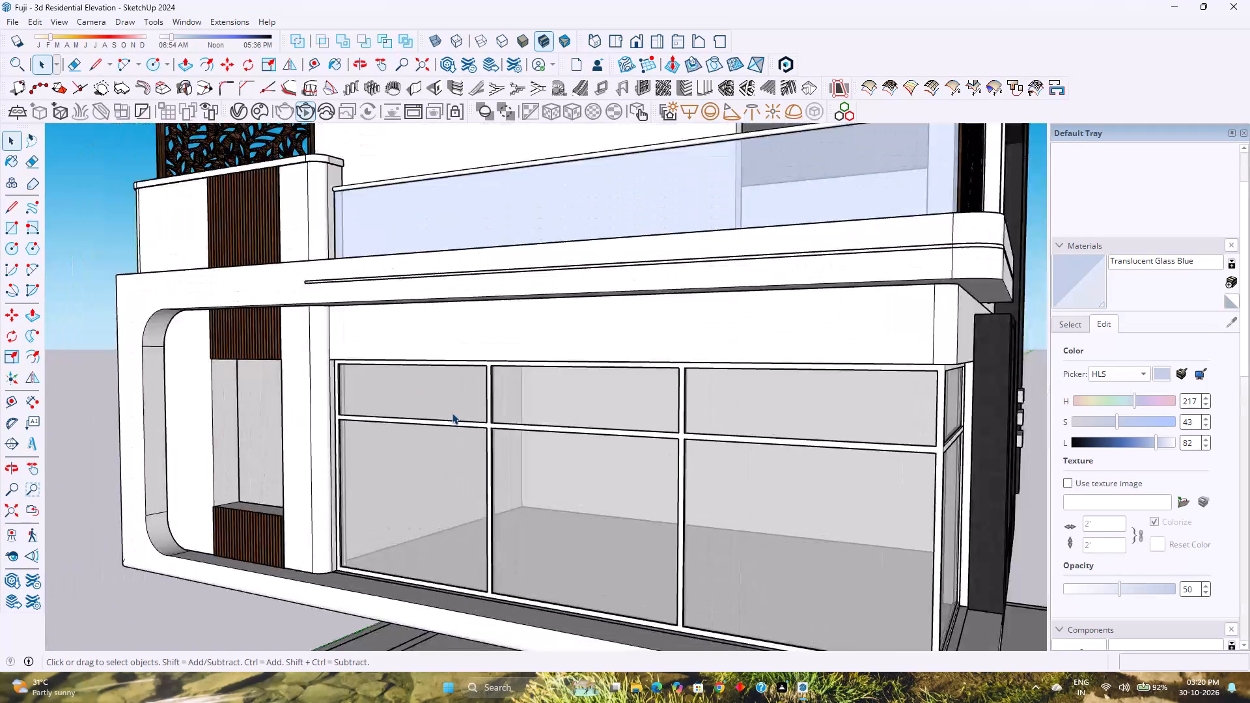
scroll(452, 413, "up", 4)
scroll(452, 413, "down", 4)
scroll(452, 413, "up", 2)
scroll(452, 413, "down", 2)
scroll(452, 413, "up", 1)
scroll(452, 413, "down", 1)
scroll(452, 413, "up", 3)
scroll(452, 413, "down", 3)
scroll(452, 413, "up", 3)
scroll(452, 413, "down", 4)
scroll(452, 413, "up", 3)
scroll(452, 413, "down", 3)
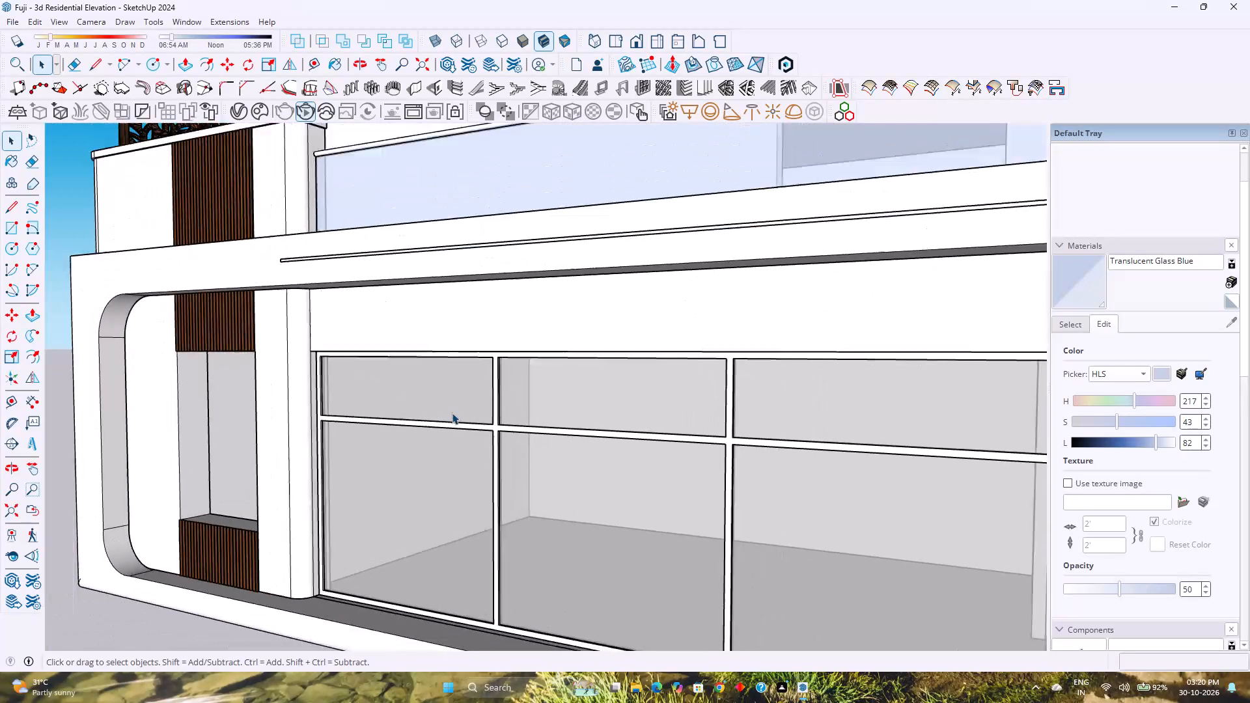
Examine the house model from the front and from above, including the parapet roof and the slatted pergola over the balcony.
scroll(452, 413, "down", 11)
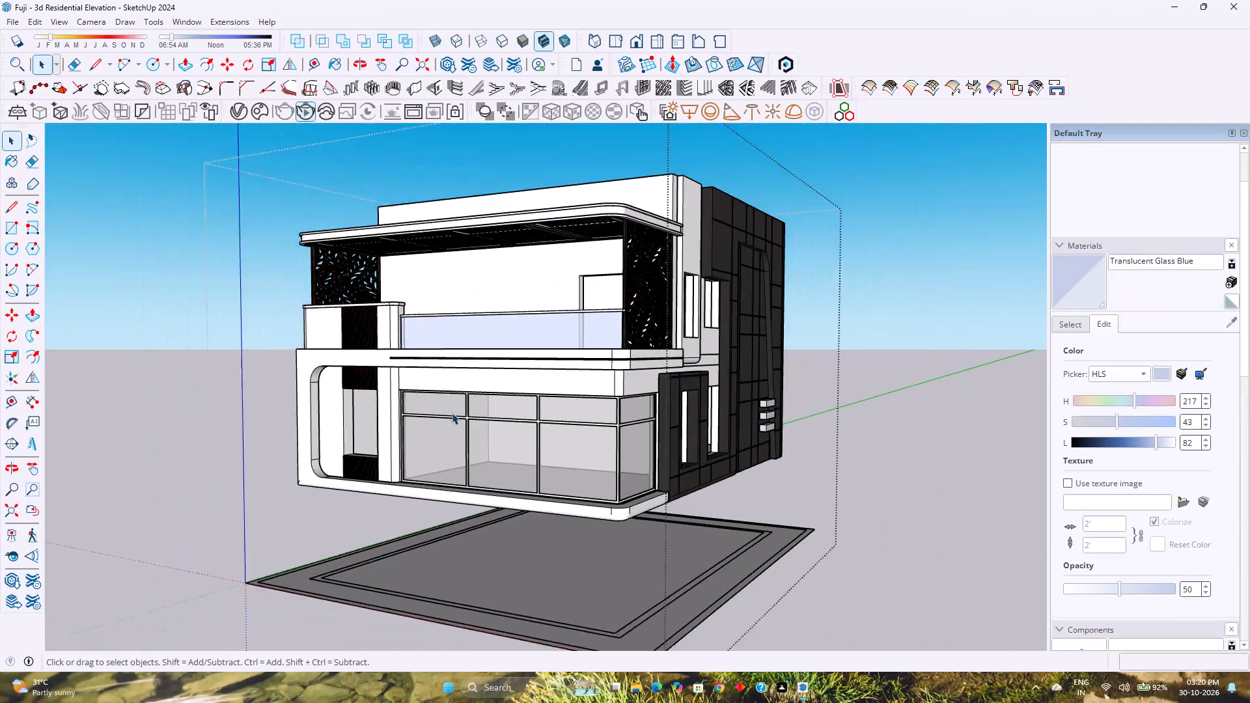
scroll(452, 413, "down", 1)
middle_click_drag(551, 359, 370, 497)
middle_click(662, 463)
scroll(529, 416, "down", 1)
middle_click_drag(525, 417, 690, 315)
scroll(620, 338, "up", 3)
scroll(572, 361, "up", 4)
middle_click_drag(568, 365, 552, 353)
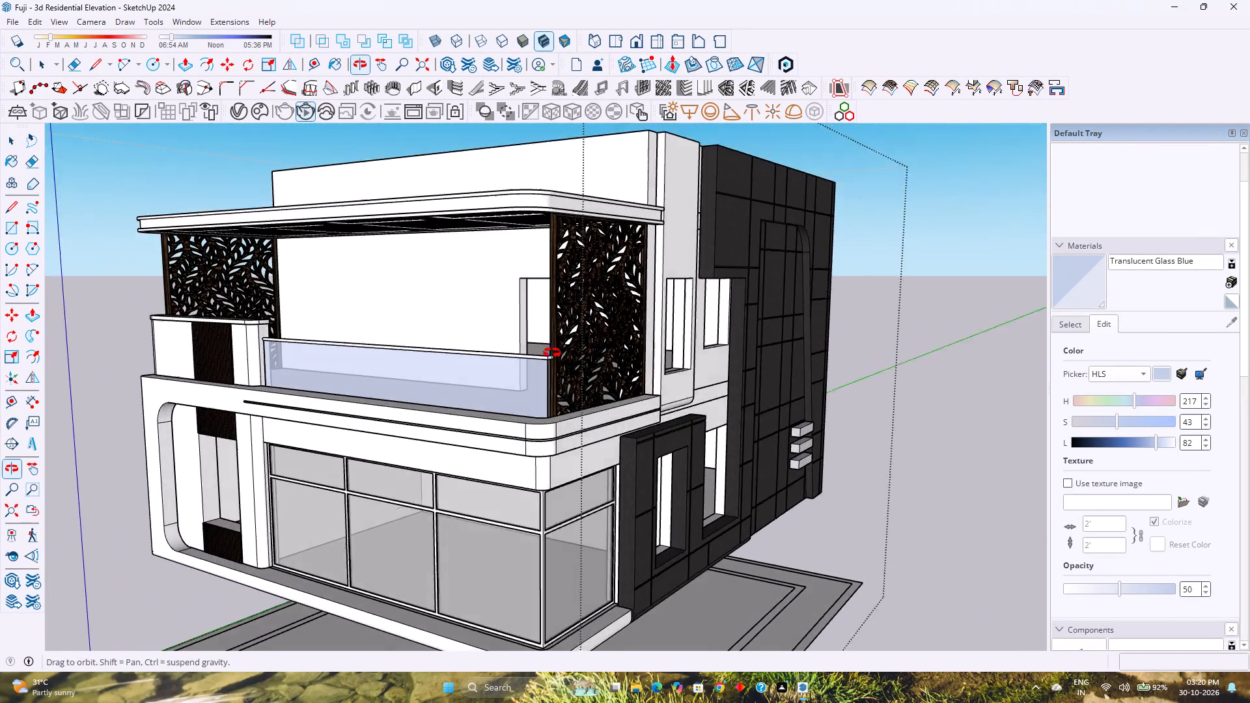
middle_click_drag(552, 353, 630, 315)
scroll(584, 330, "down", 3)
middle_click_drag(582, 330, 453, 511)
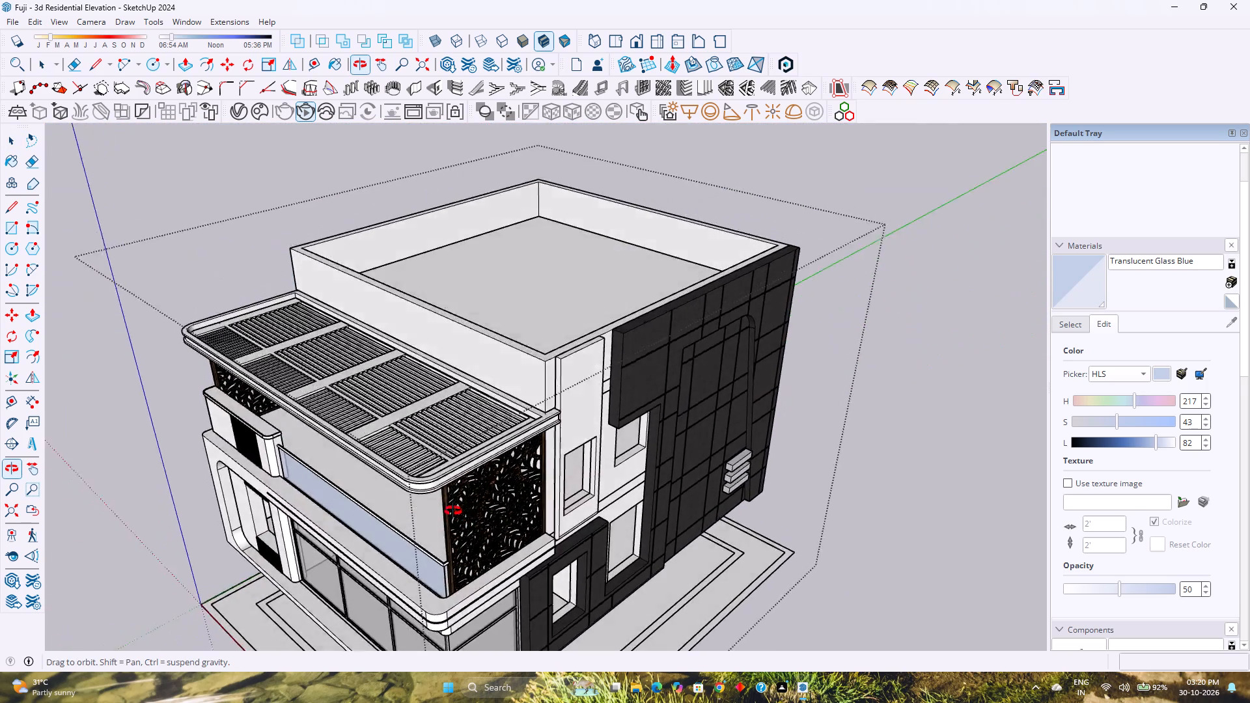
middle_click_drag(453, 511, 424, 574)
middle_click(424, 575)
scroll(339, 467, "up", 7)
middle_click_drag(338, 467, 599, 502)
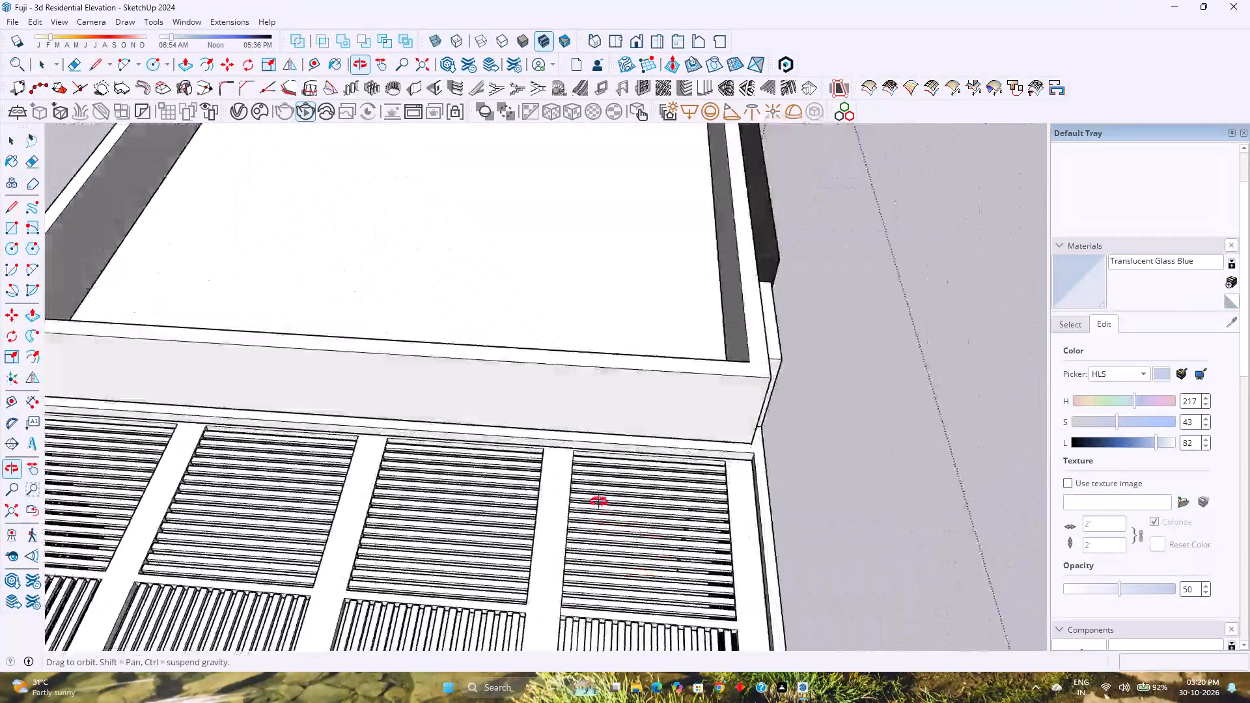
middle_click_drag(599, 502, 589, 475)
middle_click(589, 475)
scroll(589, 475, "down", 6)
middle_click_drag(592, 519, 461, 358)
middle_click(456, 351)
middle_click_drag(458, 396, 496, 314)
middle_click(501, 311)
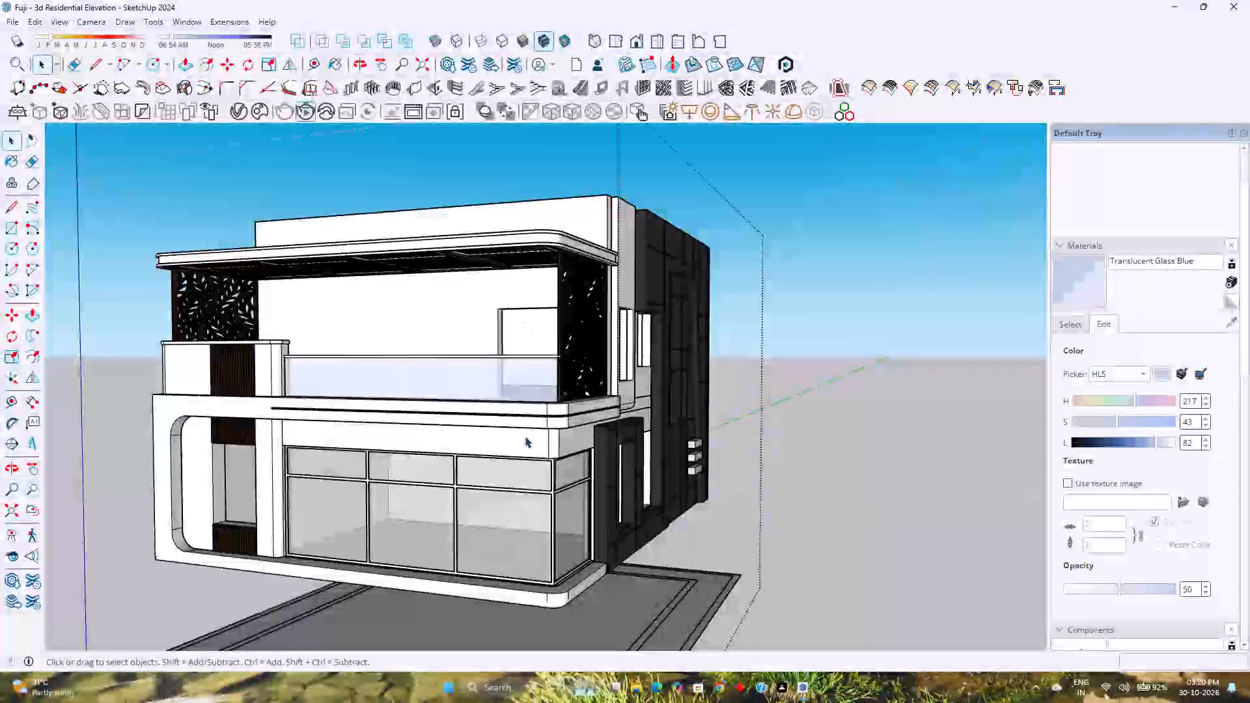
Examine the front corner from a low angle, covering the glazed ground floor, patterned balcony screens and dark-clad side facade.
middle_click_drag(524, 436, 497, 363)
middle_click(497, 363)
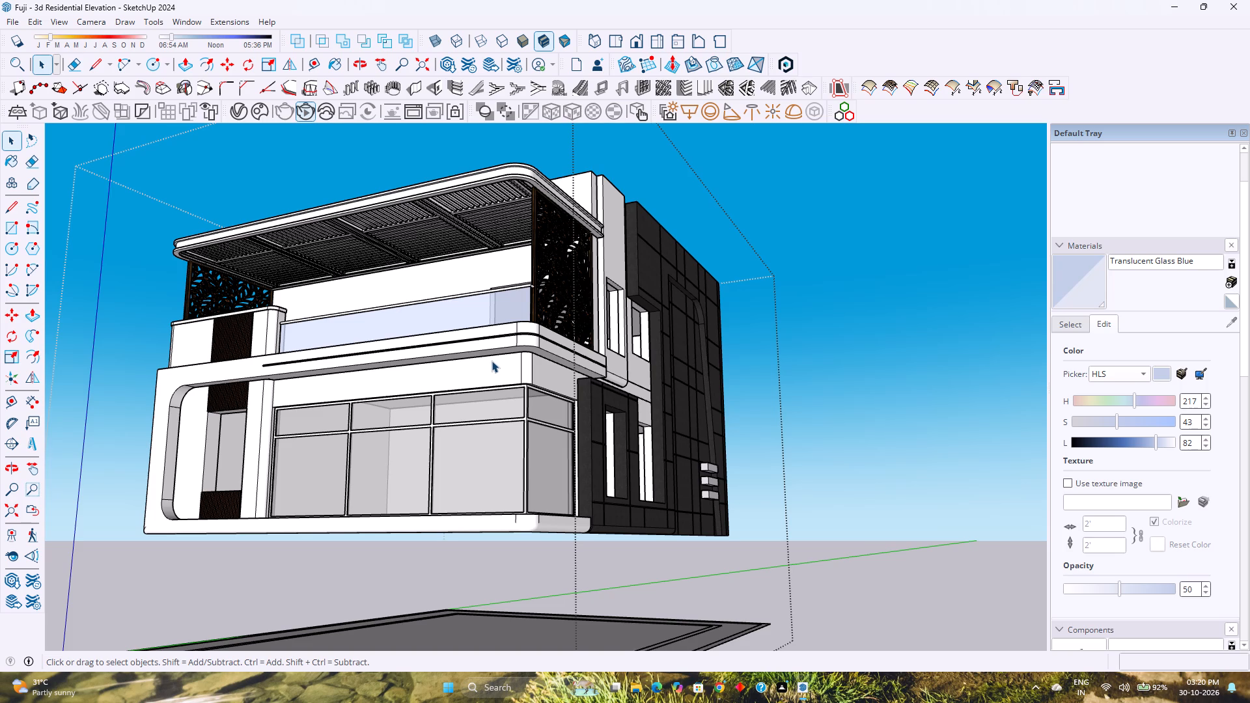
middle_click_drag(485, 353, 452, 374)
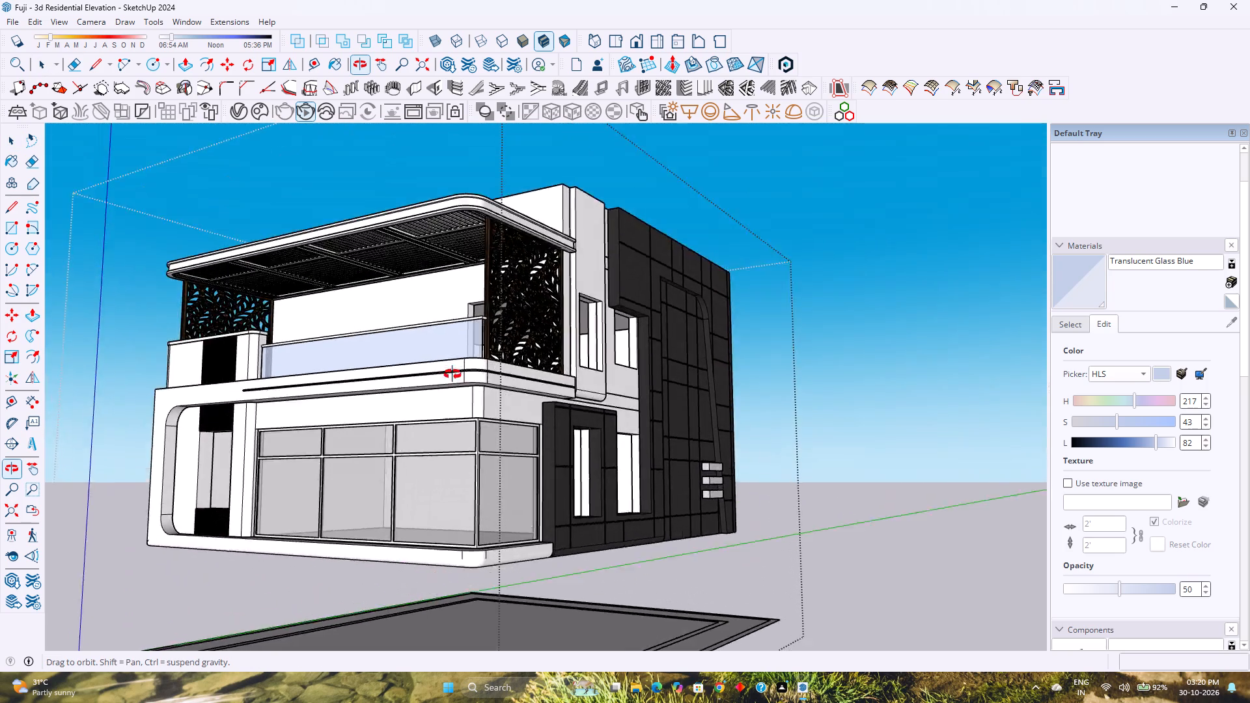
middle_click_drag(452, 374, 344, 398)
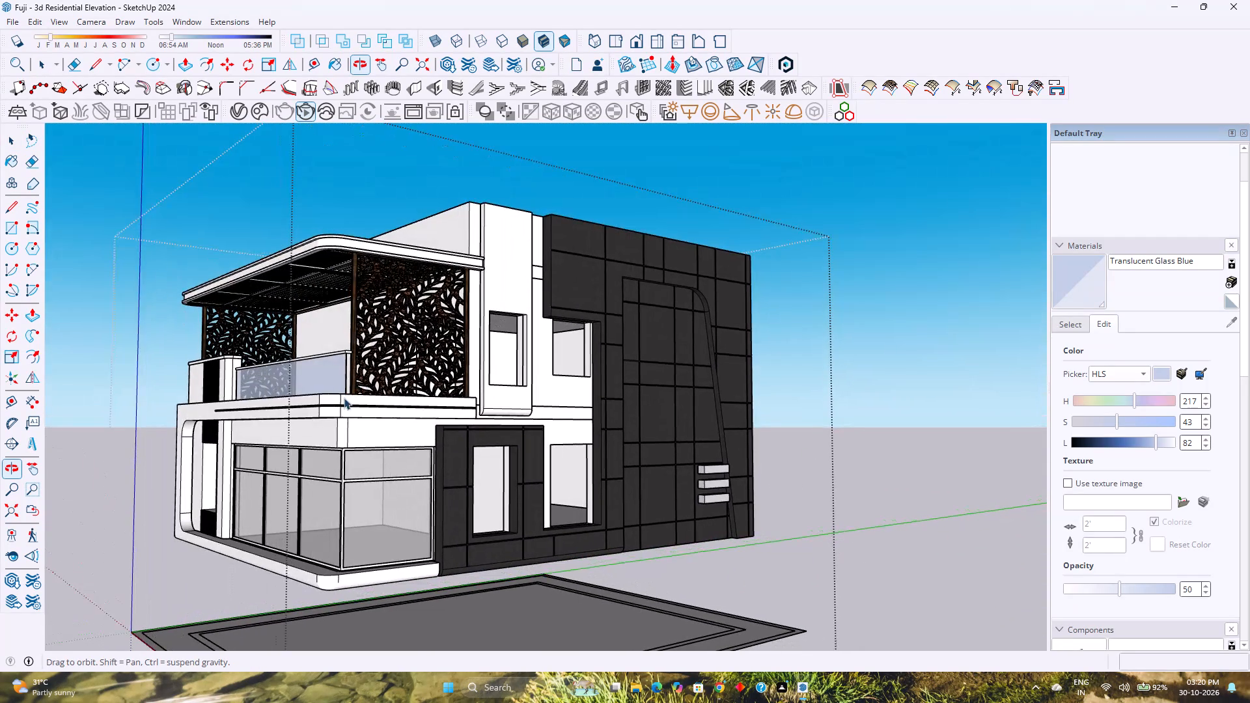
middle_click_drag(412, 385, 501, 386)
middle_click(501, 386)
scroll(548, 381, "down", 2)
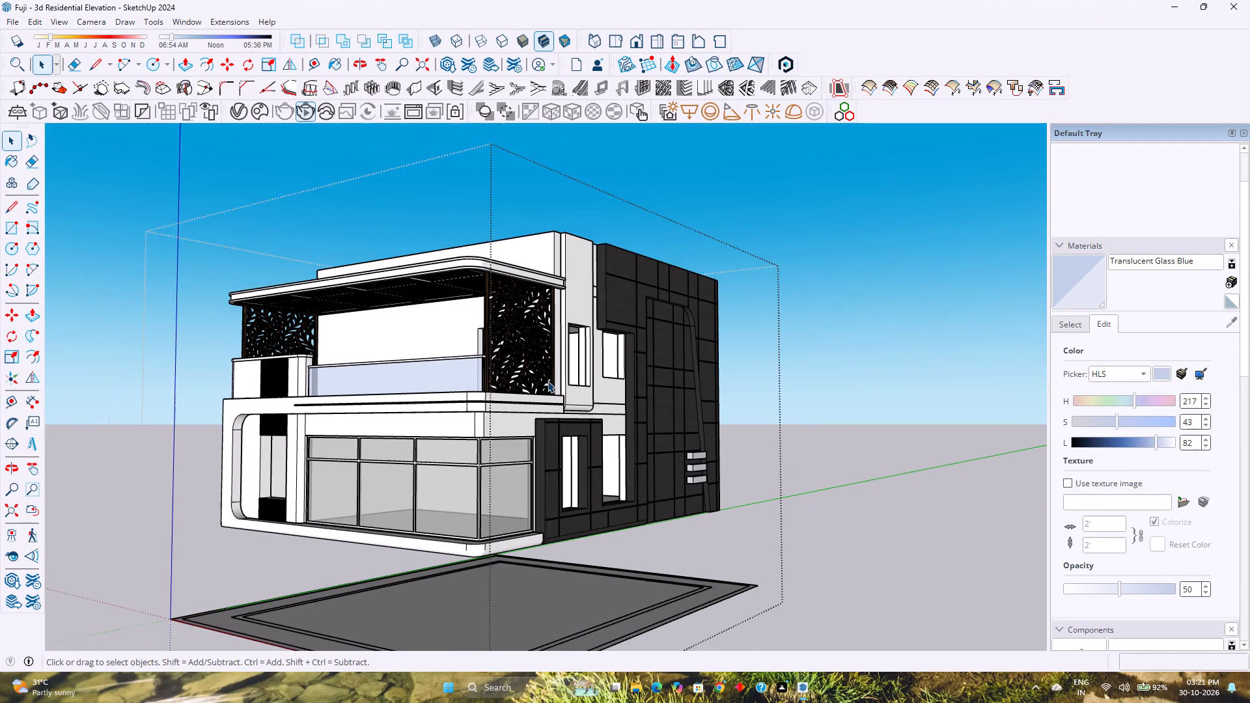
scroll(548, 381, "down", 1)
middle_click_drag(510, 381, 555, 376)
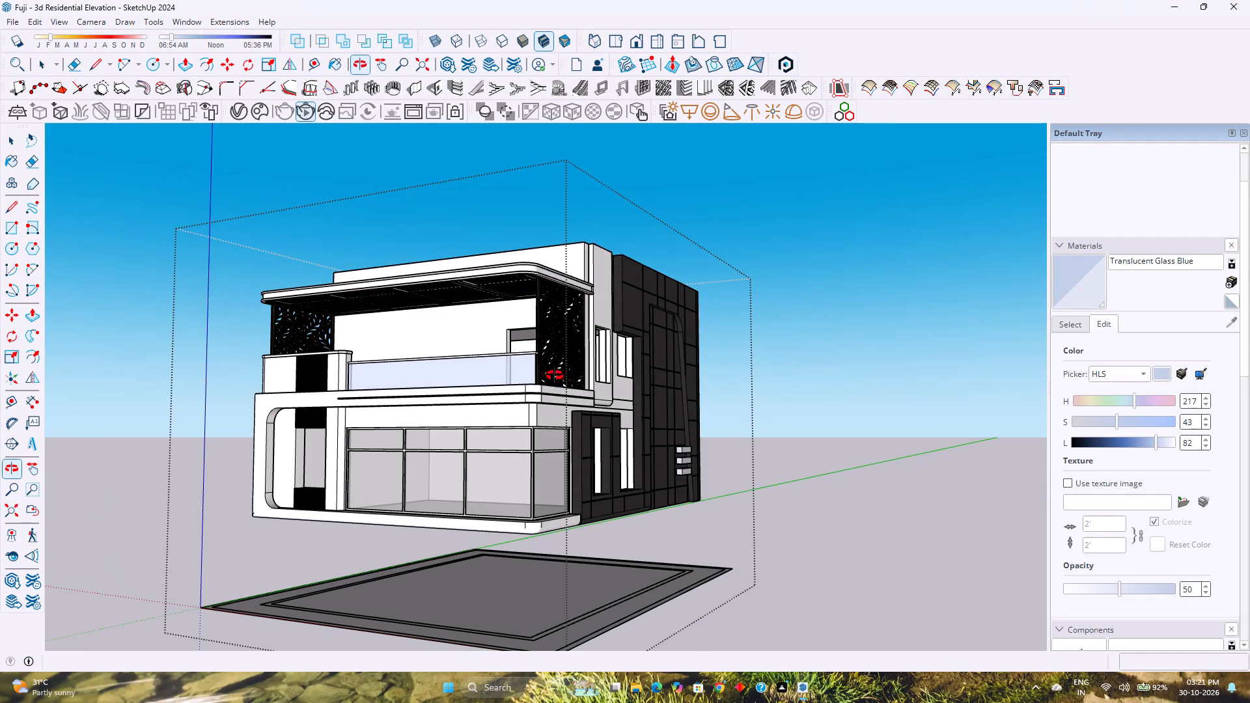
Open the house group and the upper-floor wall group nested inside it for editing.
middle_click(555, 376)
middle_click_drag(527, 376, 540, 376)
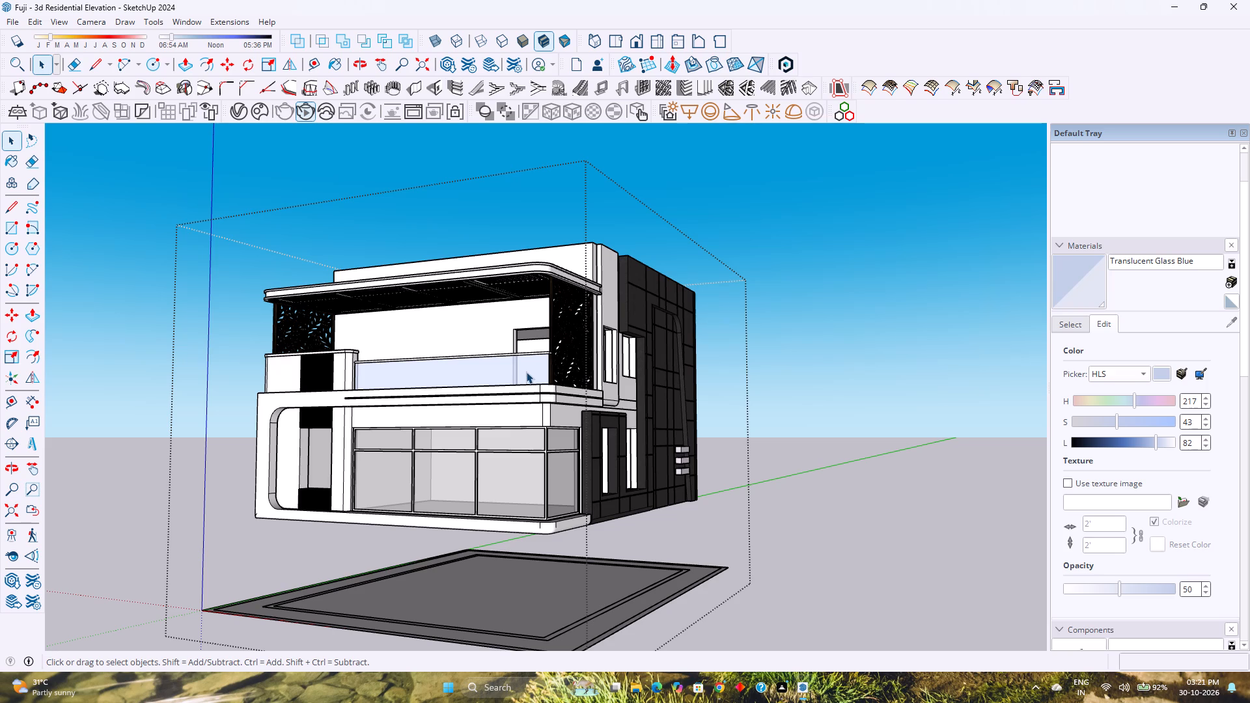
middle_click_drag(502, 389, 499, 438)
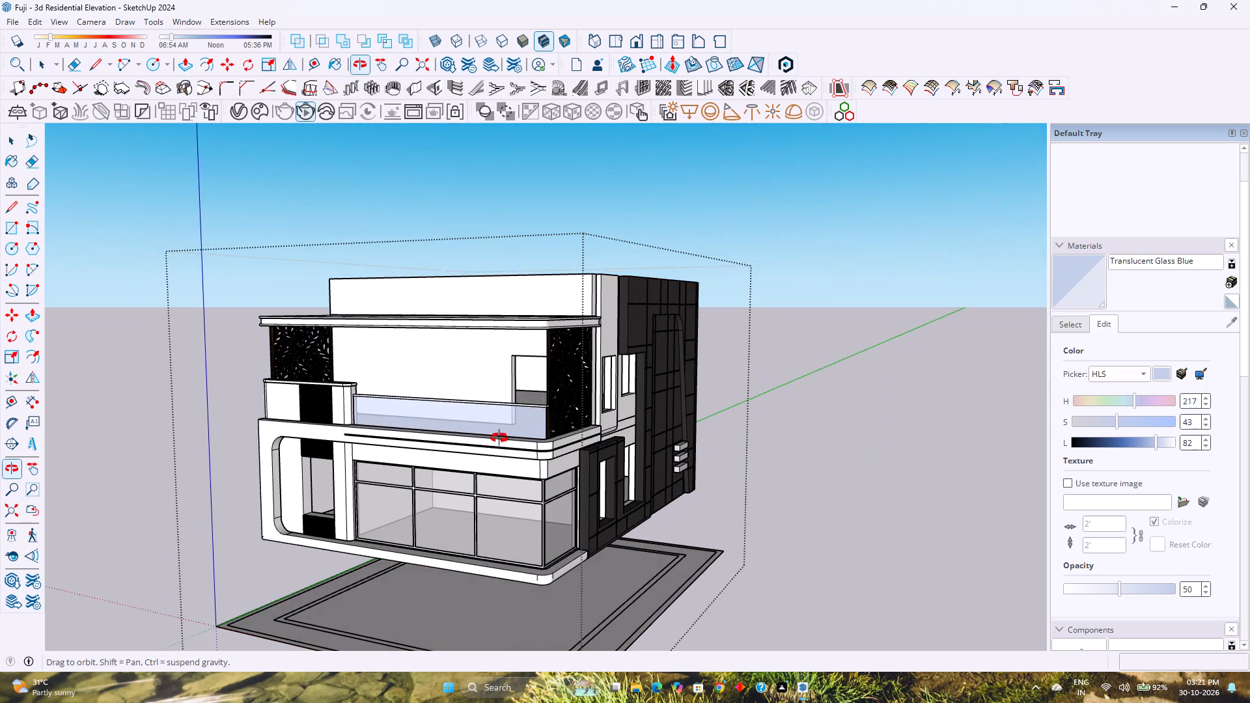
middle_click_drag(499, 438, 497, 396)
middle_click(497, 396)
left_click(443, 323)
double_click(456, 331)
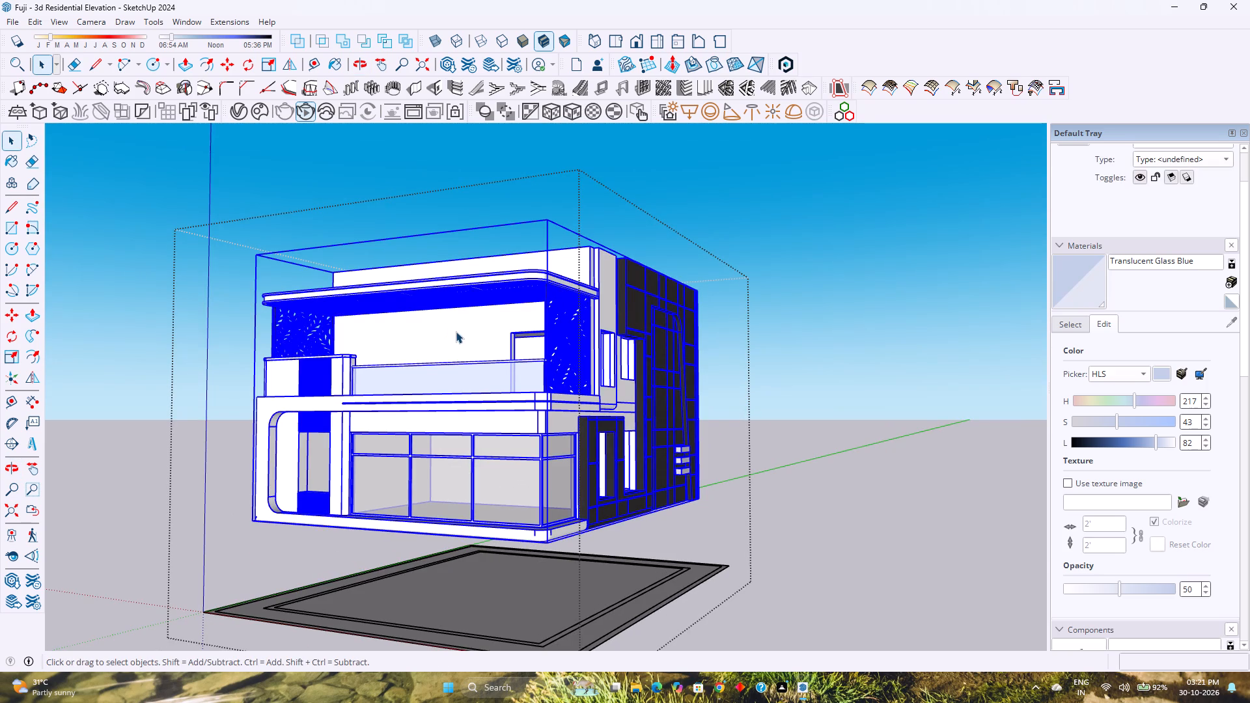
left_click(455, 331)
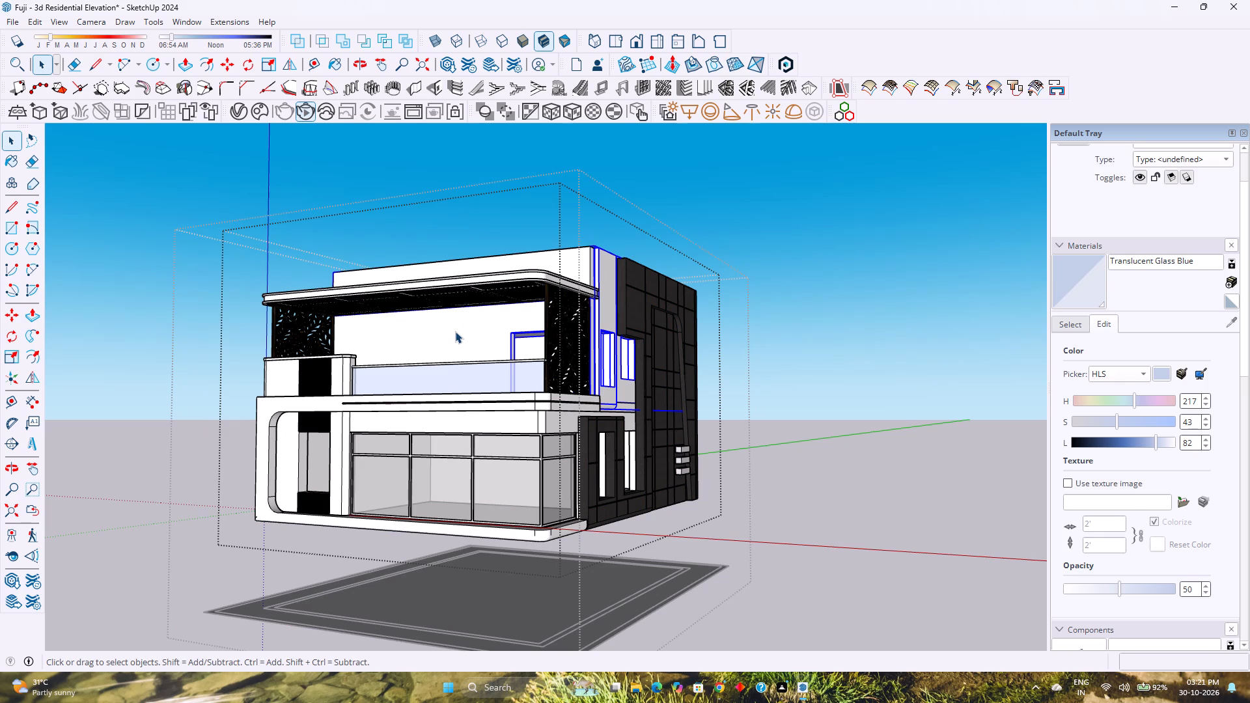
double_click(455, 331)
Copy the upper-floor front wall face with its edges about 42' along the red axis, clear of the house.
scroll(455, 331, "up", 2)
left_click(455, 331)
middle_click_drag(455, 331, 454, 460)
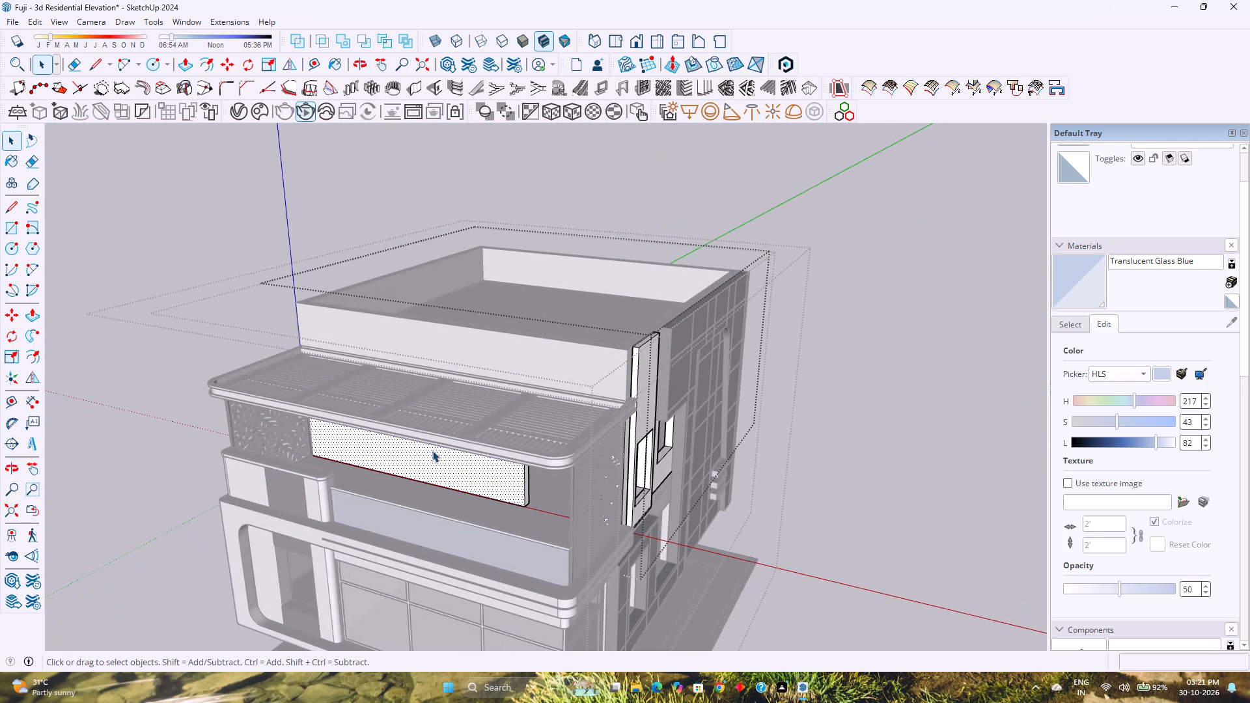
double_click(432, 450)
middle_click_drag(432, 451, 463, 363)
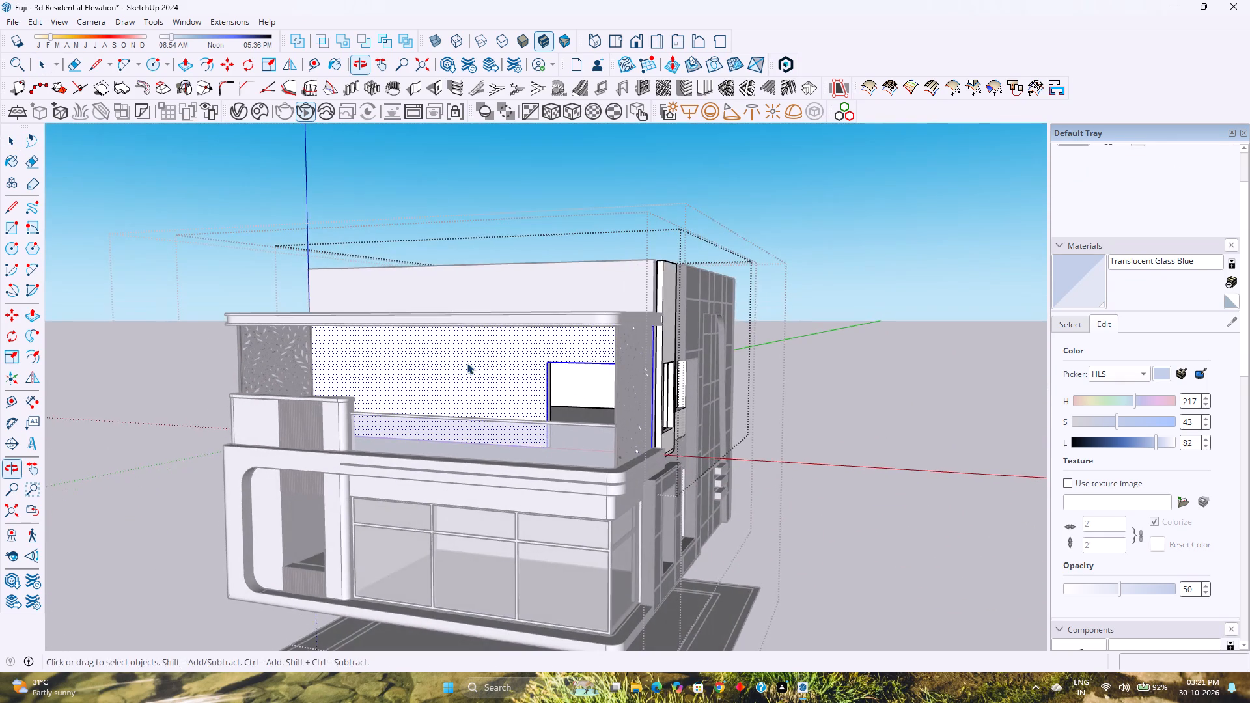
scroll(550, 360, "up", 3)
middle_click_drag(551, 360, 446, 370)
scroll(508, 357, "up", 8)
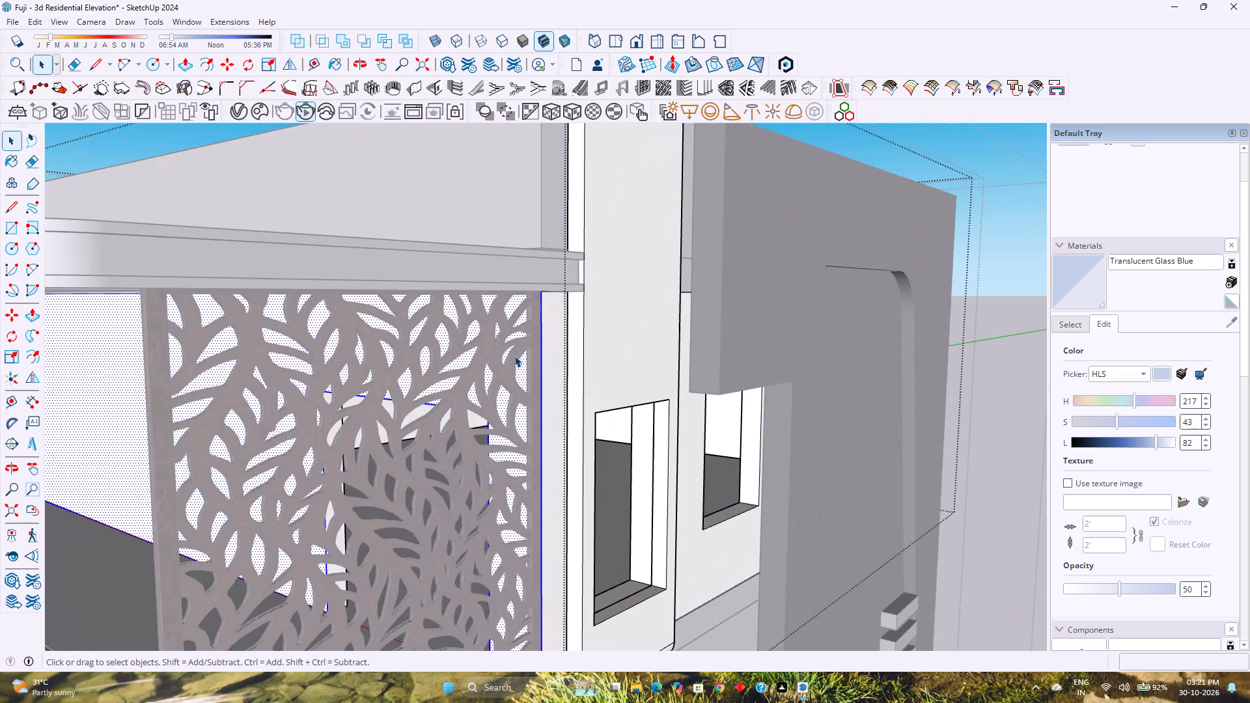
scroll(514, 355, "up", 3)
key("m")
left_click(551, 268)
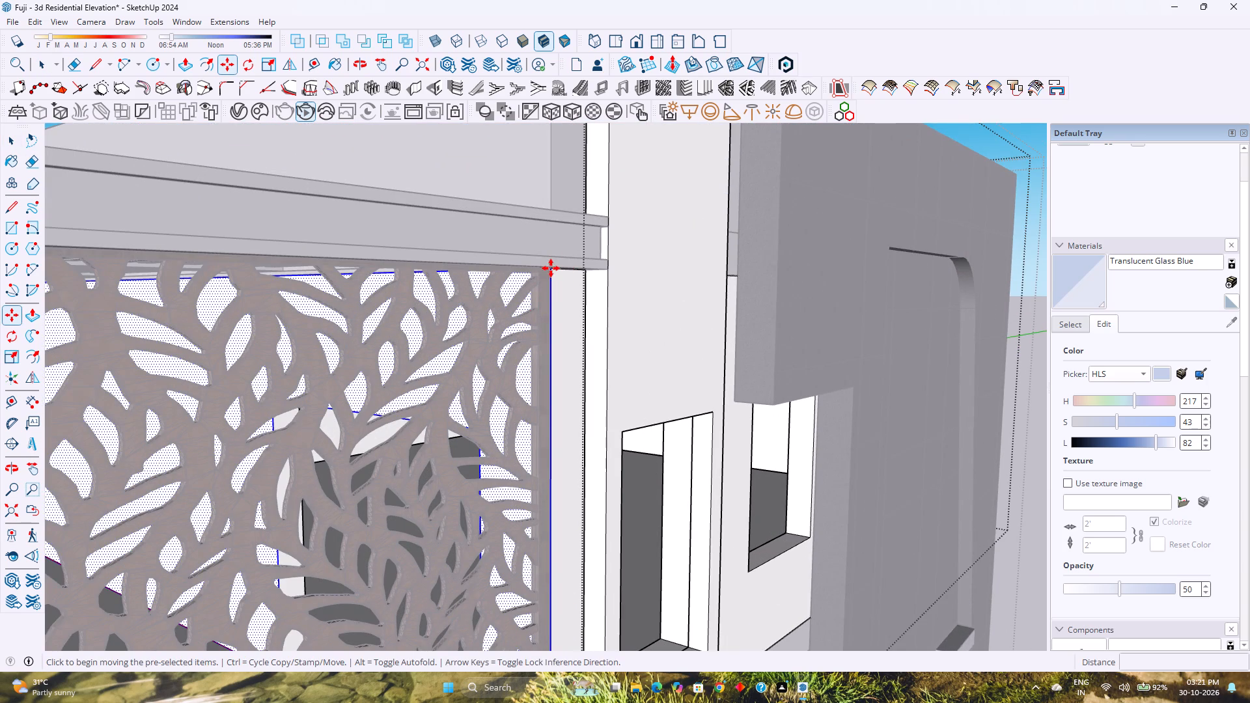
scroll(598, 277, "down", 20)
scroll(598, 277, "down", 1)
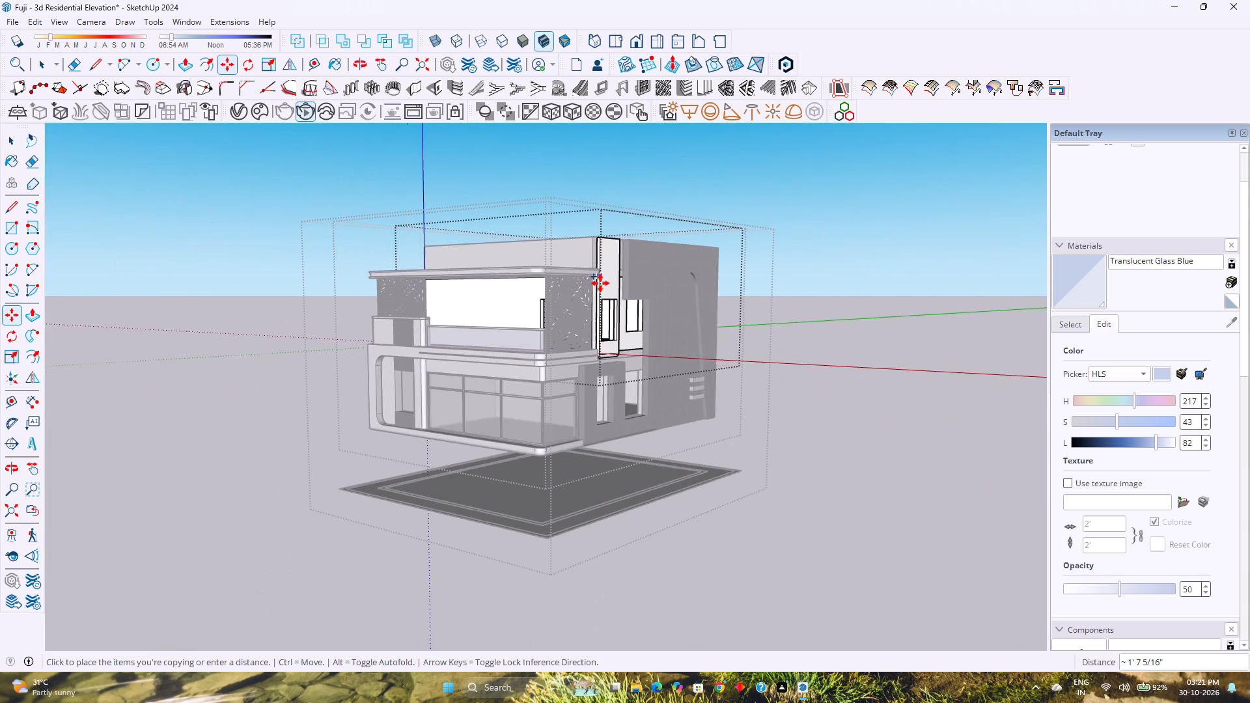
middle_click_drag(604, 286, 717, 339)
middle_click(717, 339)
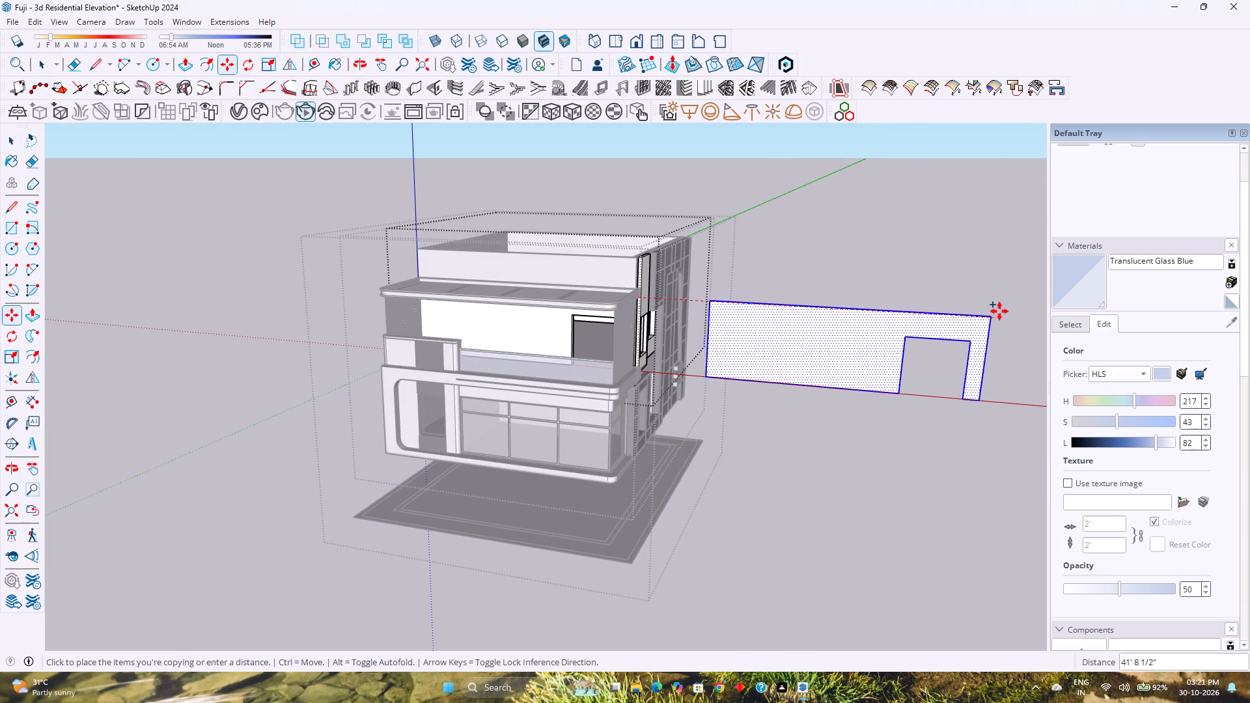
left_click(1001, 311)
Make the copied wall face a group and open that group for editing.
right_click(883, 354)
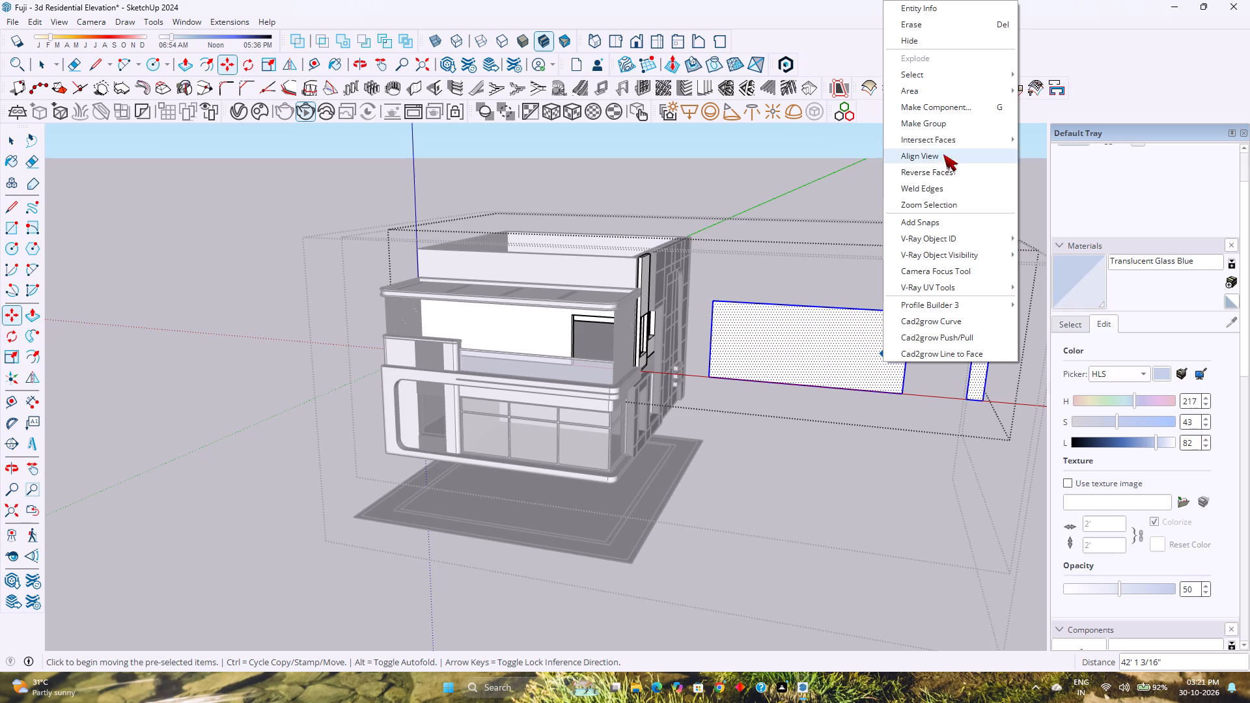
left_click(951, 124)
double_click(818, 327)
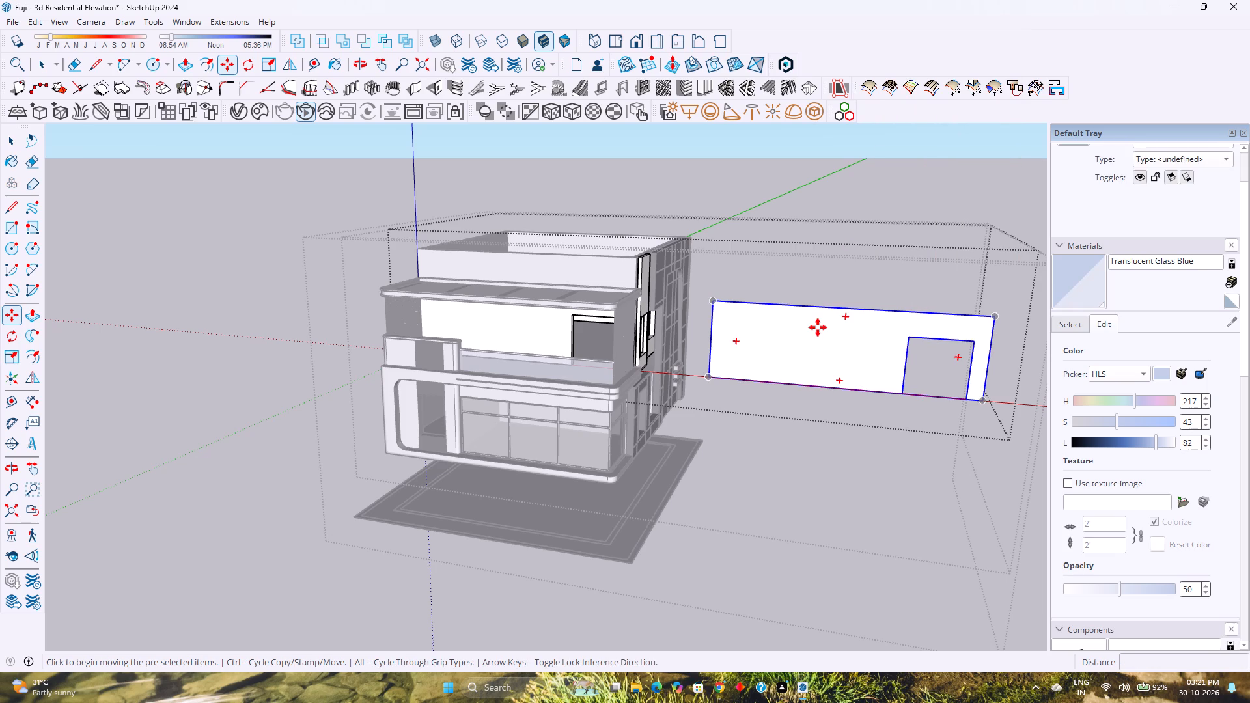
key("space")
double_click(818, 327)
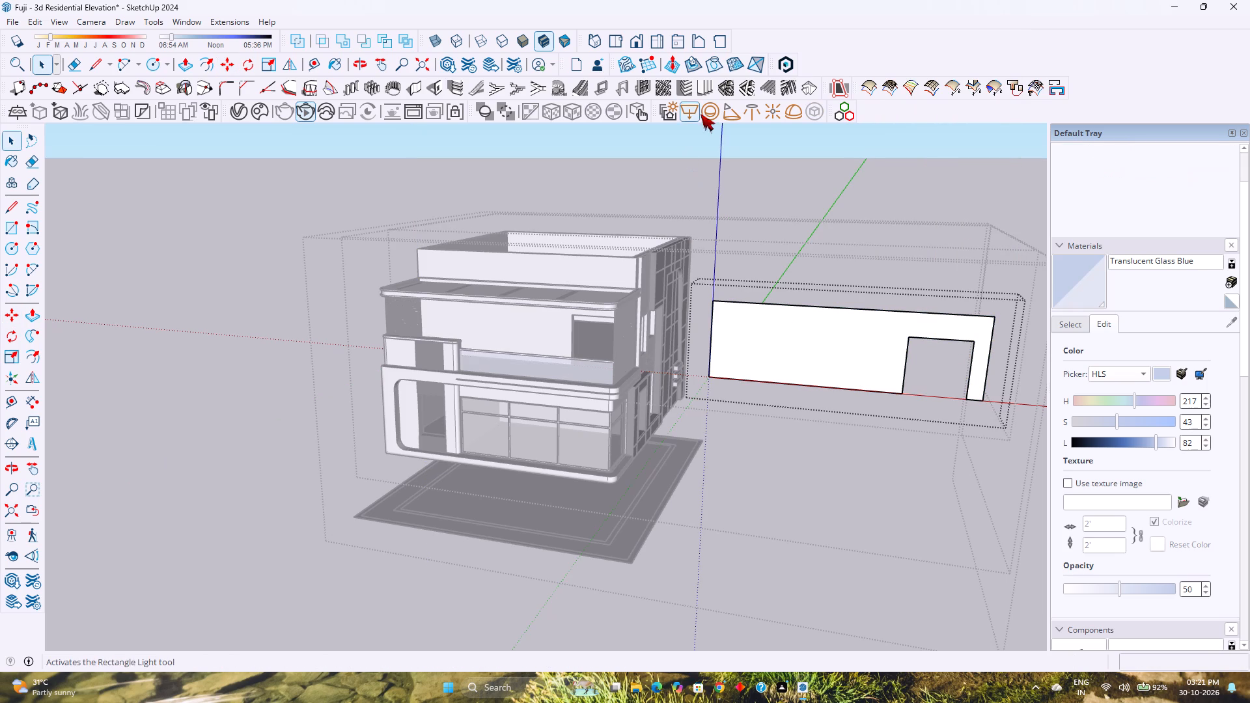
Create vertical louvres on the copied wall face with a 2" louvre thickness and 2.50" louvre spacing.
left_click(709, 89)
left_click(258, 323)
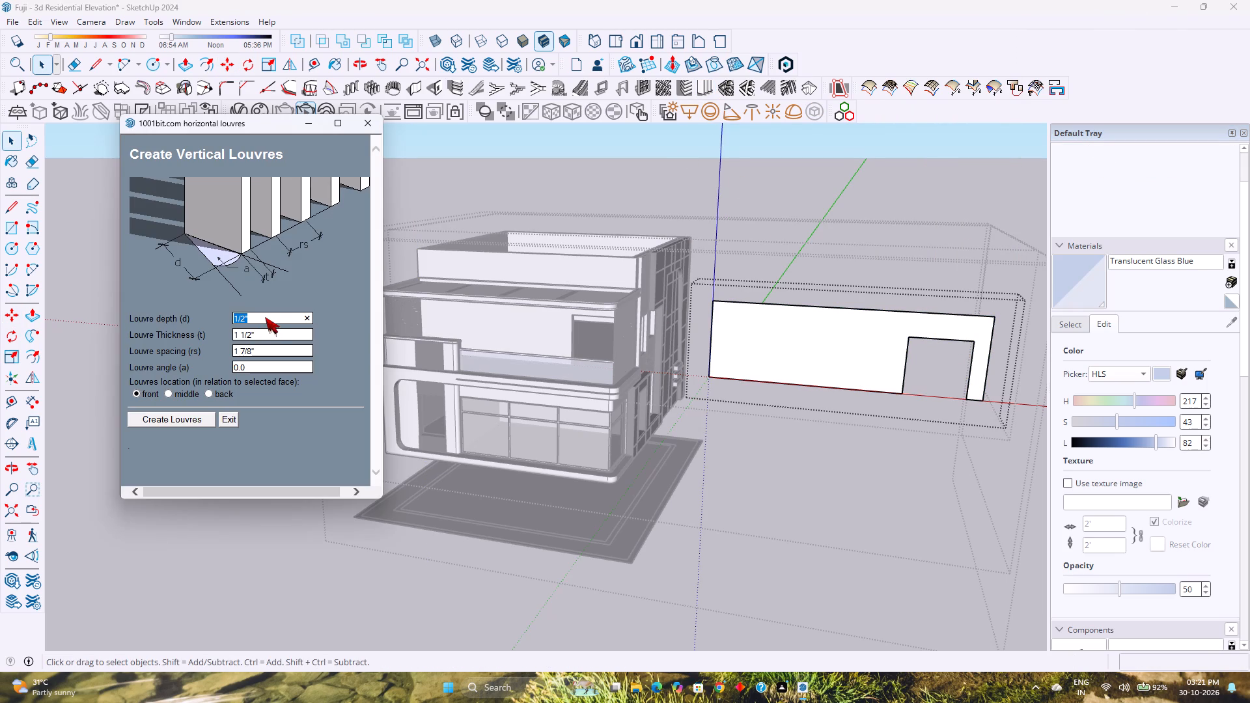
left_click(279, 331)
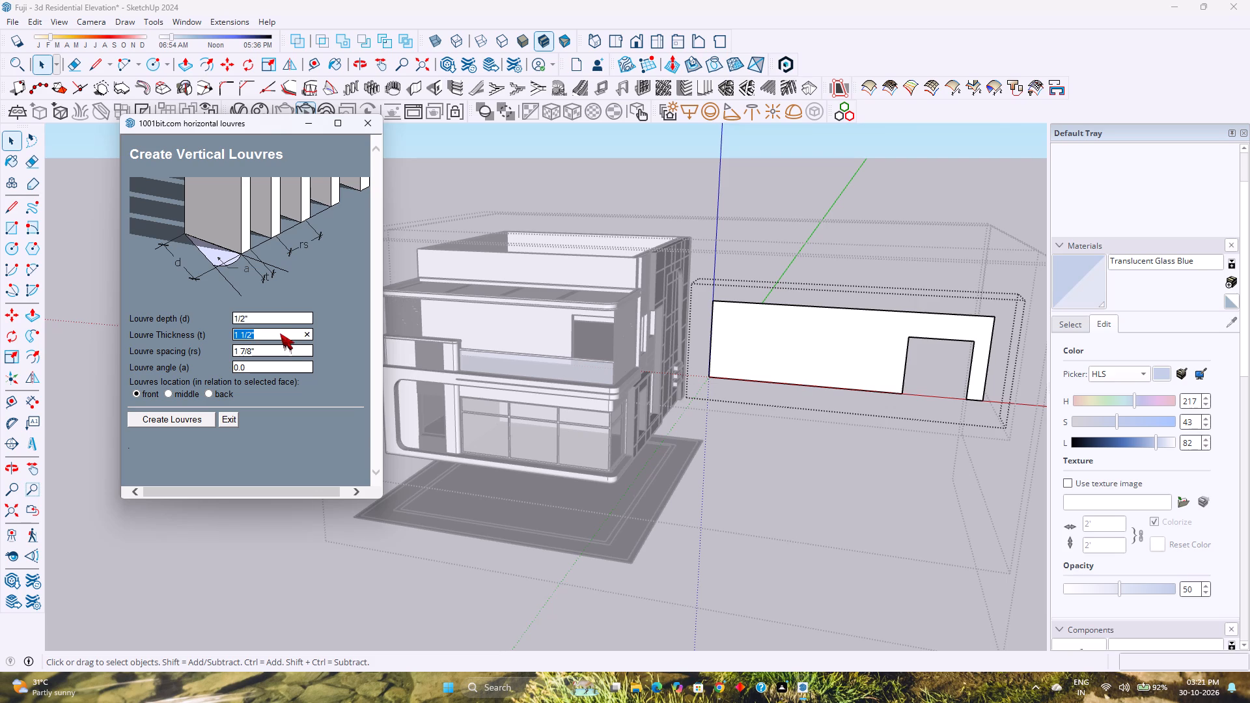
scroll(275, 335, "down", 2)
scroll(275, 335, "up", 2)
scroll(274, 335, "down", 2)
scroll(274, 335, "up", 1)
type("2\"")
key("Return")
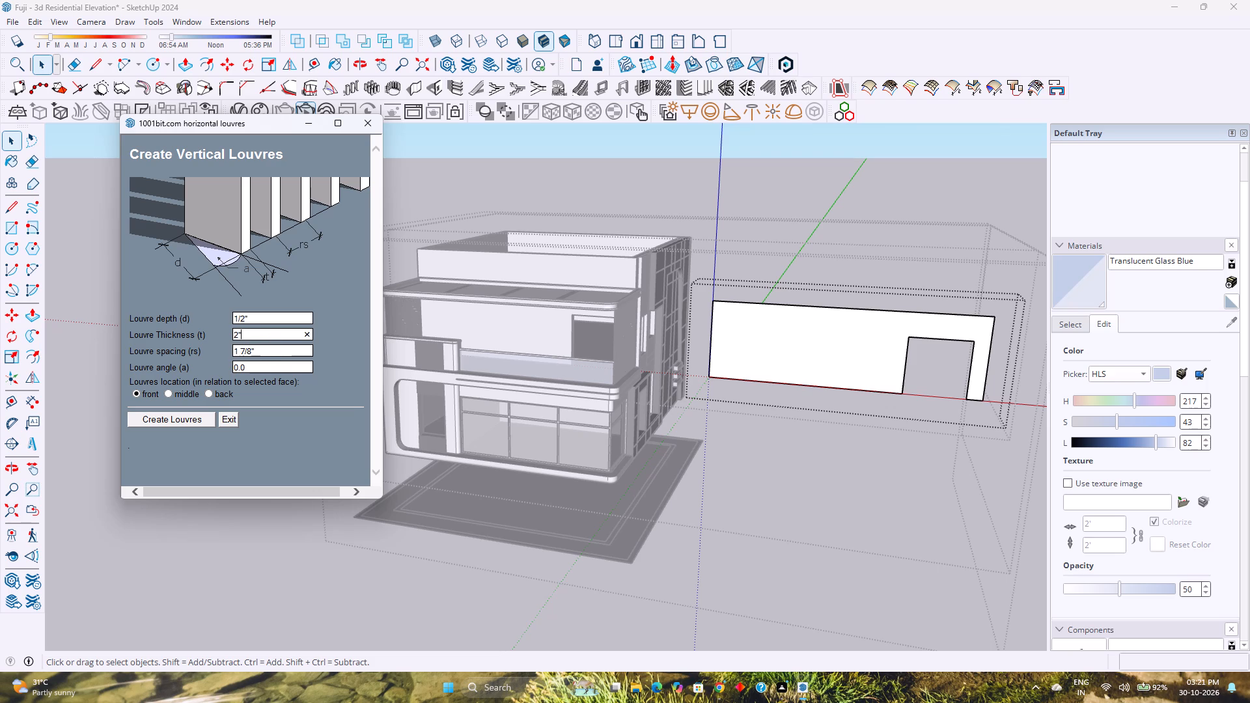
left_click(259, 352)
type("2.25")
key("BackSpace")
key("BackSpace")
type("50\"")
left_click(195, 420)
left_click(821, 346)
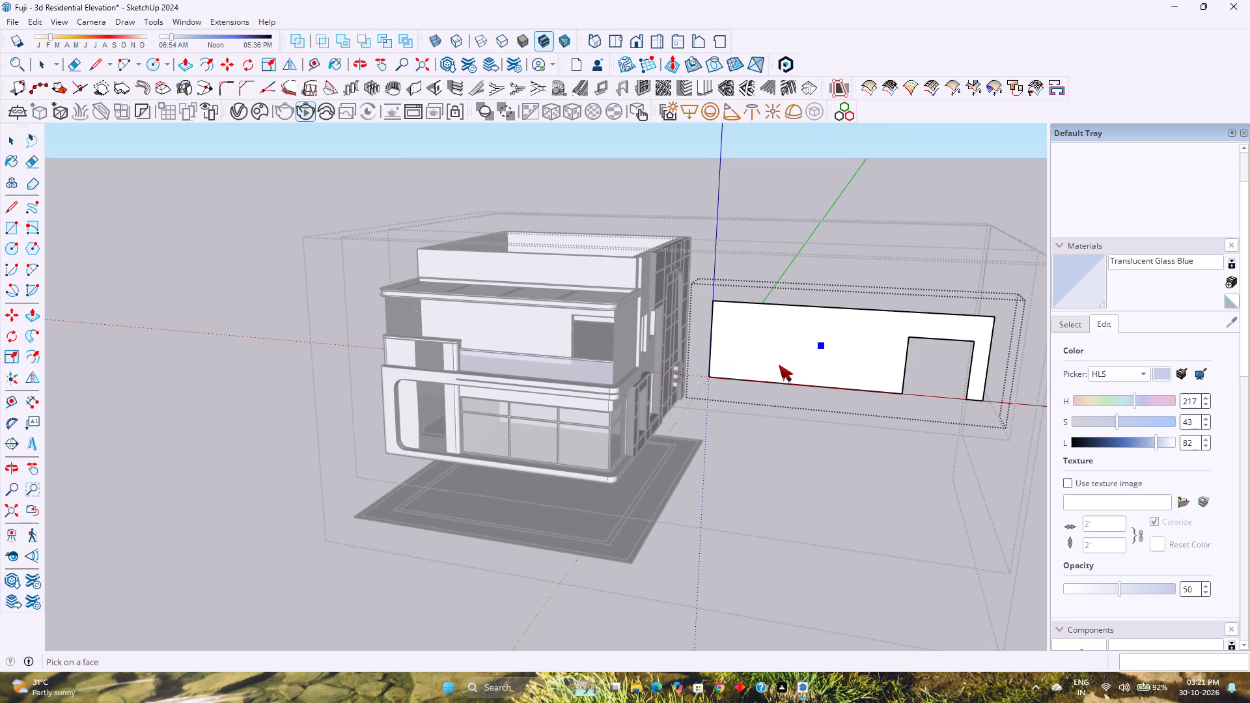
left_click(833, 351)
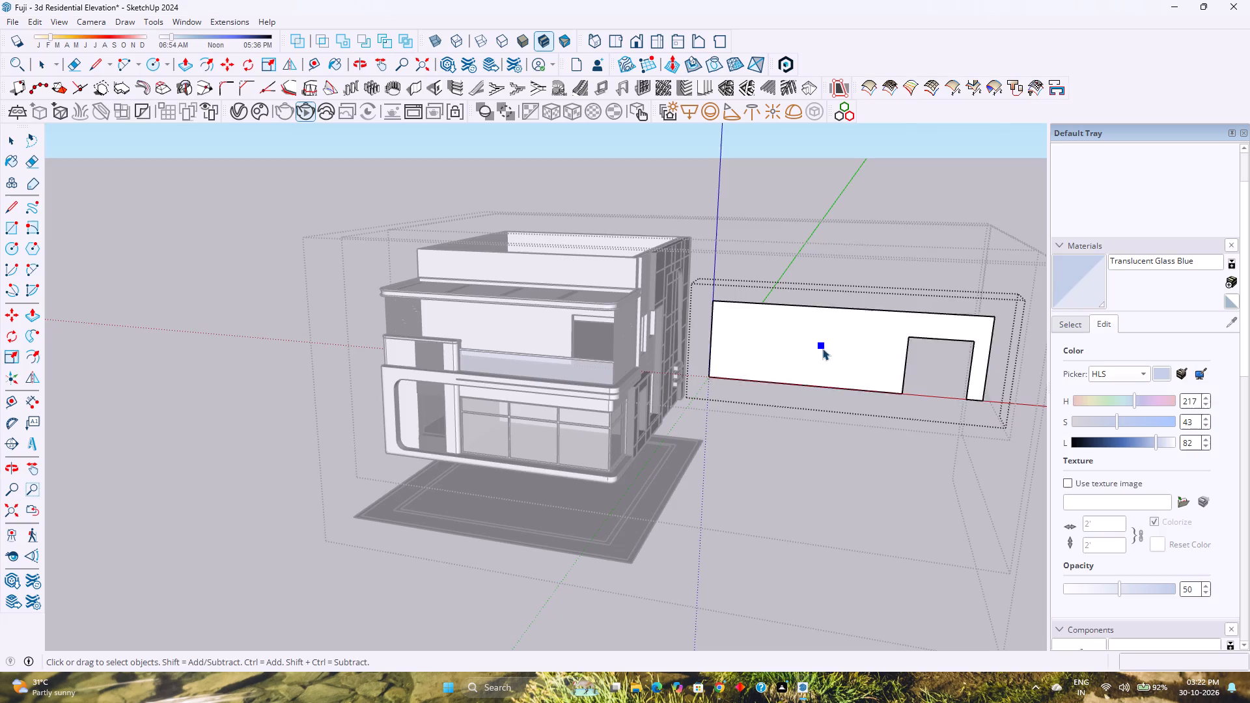
Examine the vertical louvres on the copied wall from several angles, including around the door opening.
scroll(822, 358, "up", 9)
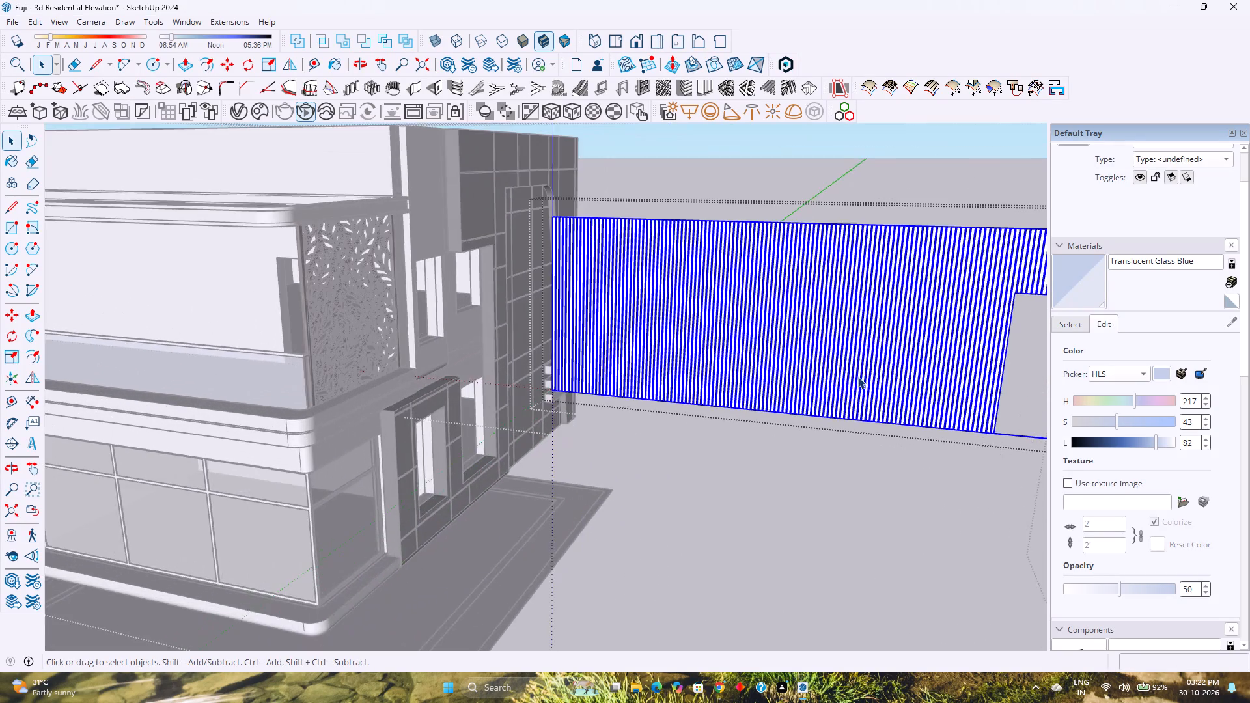
middle_click_drag(858, 377, 739, 388)
scroll(738, 387, "down", 3)
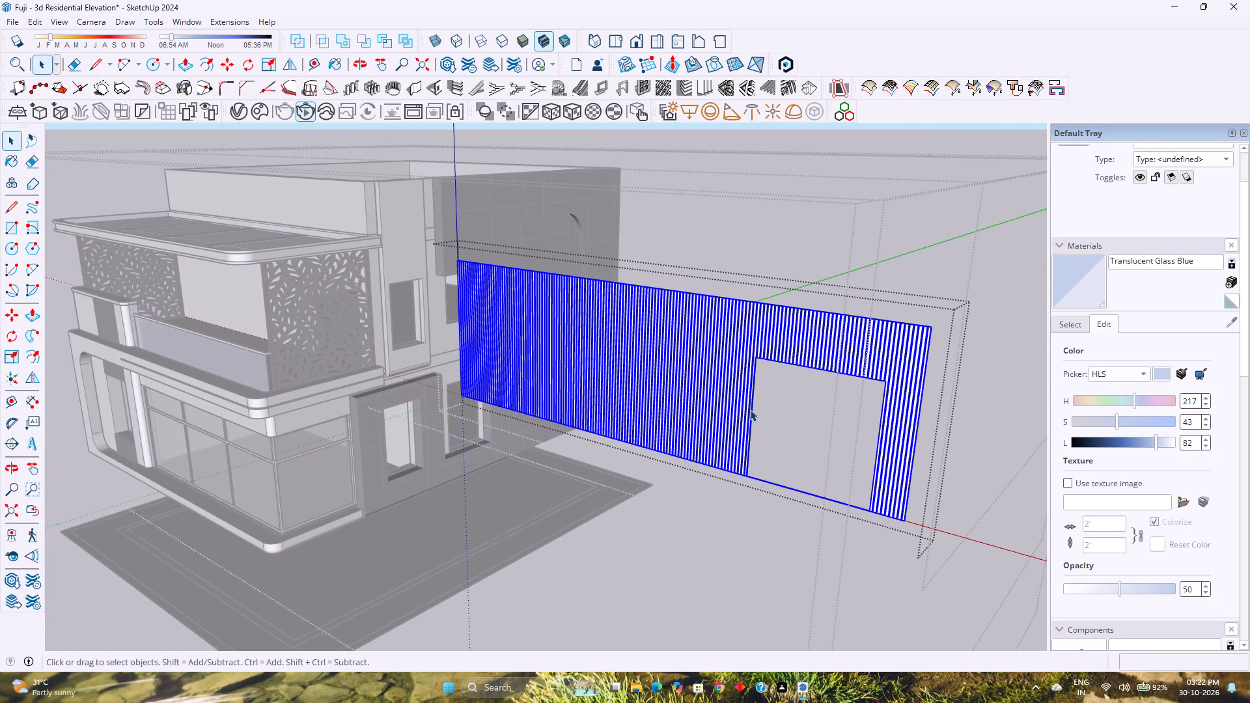
left_click(697, 518)
middle_click_drag(701, 478, 714, 450)
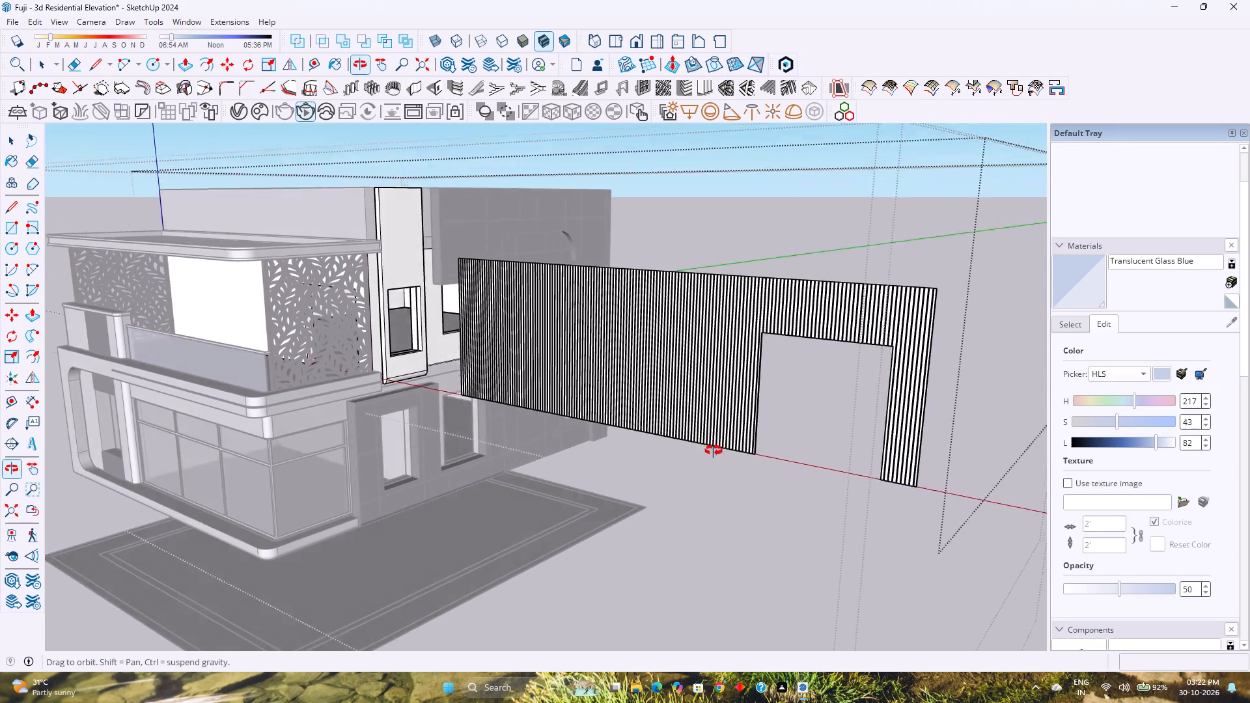
middle_click_drag(714, 450, 729, 436)
middle_click(729, 436)
middle_click(743, 419)
middle_click(809, 417)
left_click(745, 391)
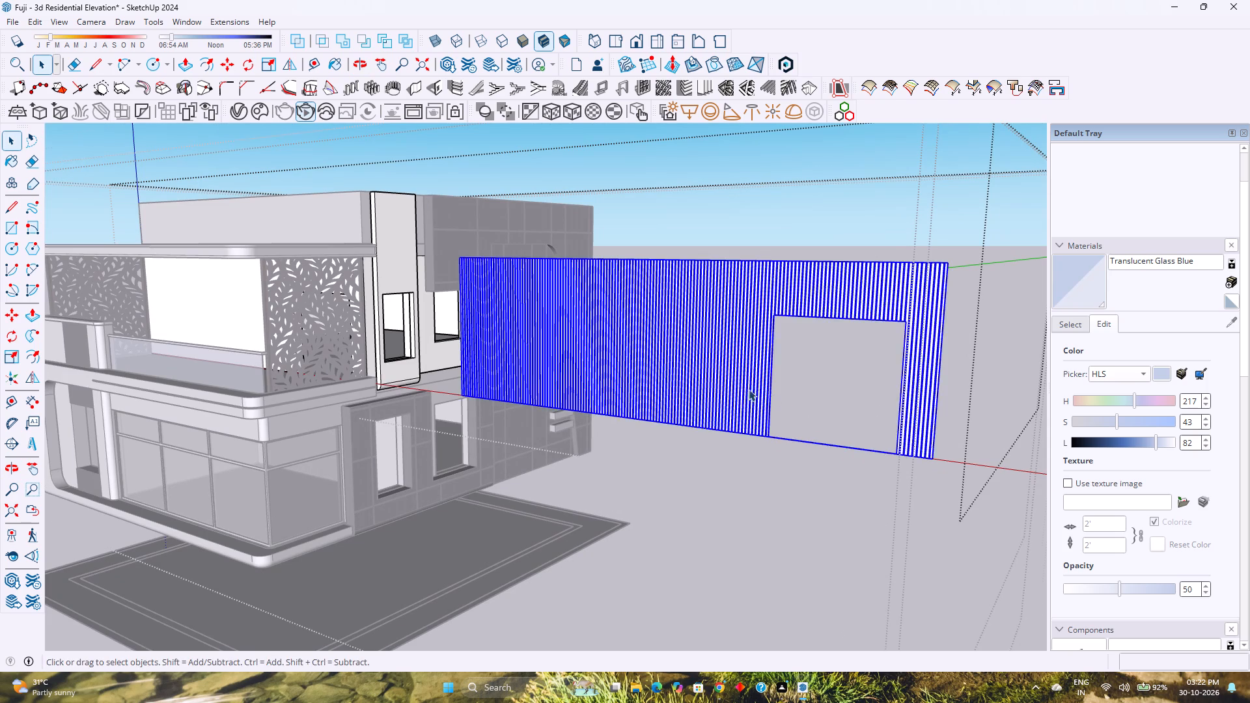
scroll(749, 389, "up", 3)
middle_click_drag(749, 389, 719, 551)
middle_click(719, 551)
scroll(703, 539, "down", 5)
middle_click_drag(687, 534, 753, 428)
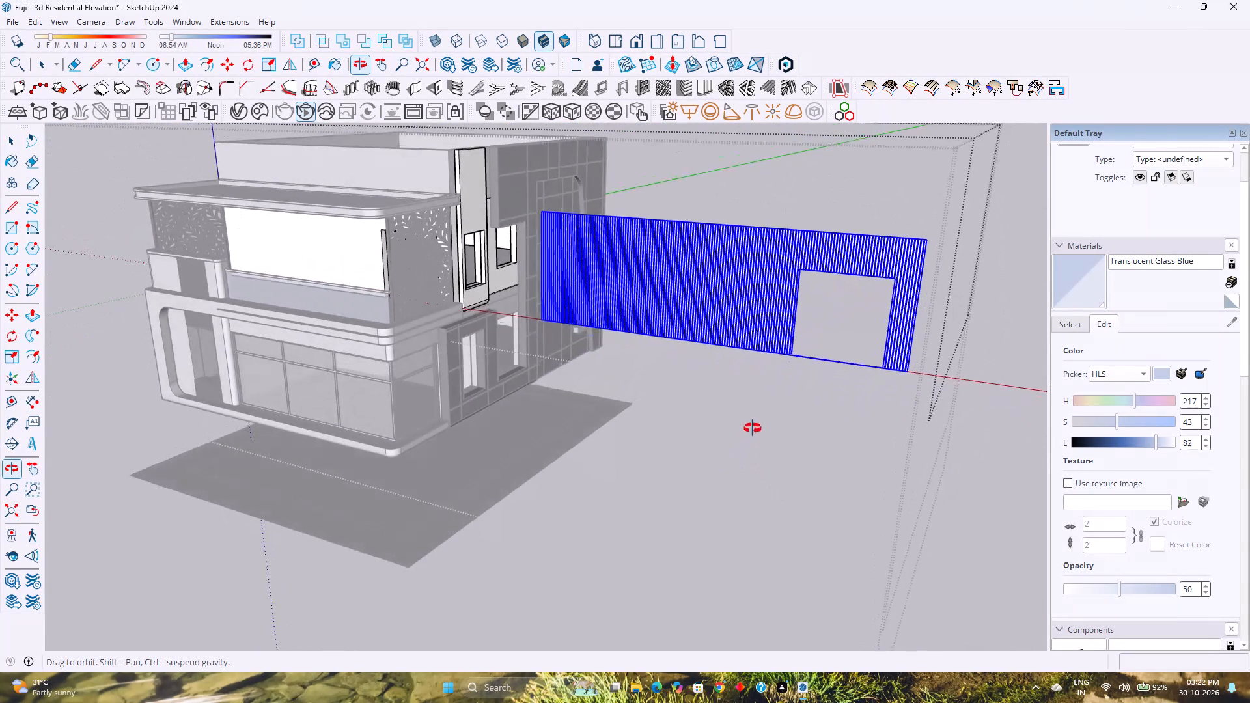
middle_click_drag(753, 428, 753, 428)
middle_click(753, 428)
scroll(753, 428, "up", 3)
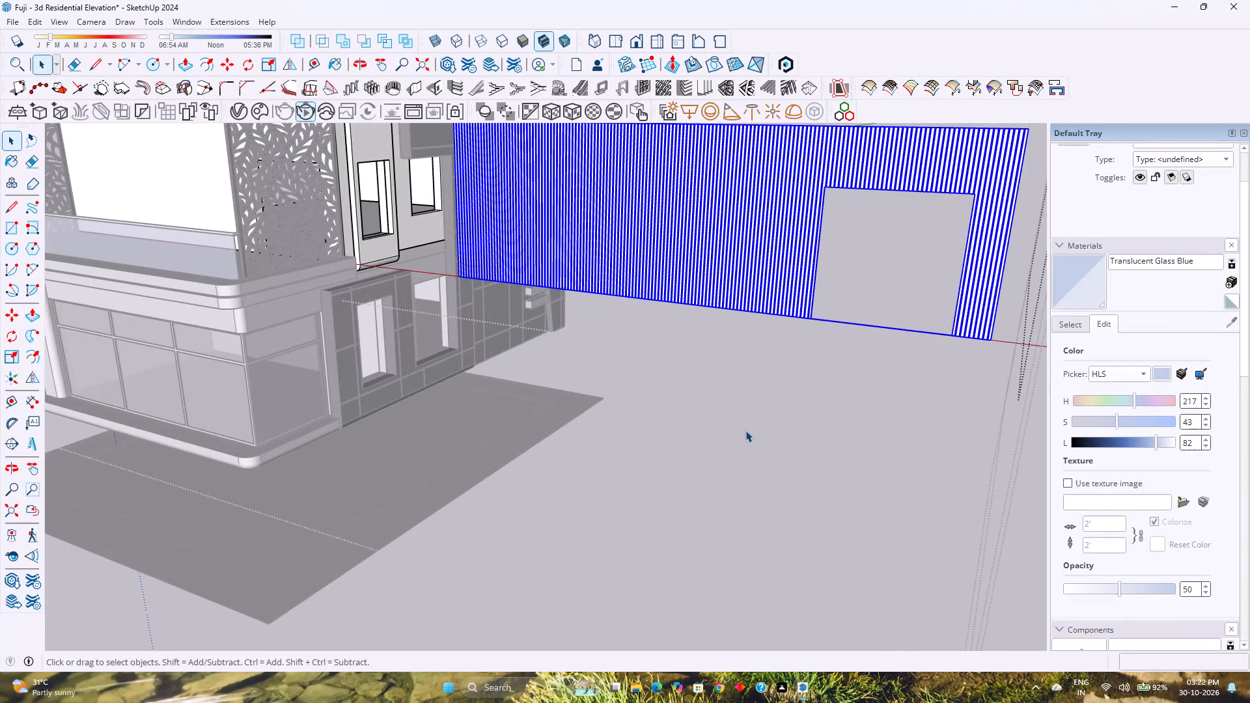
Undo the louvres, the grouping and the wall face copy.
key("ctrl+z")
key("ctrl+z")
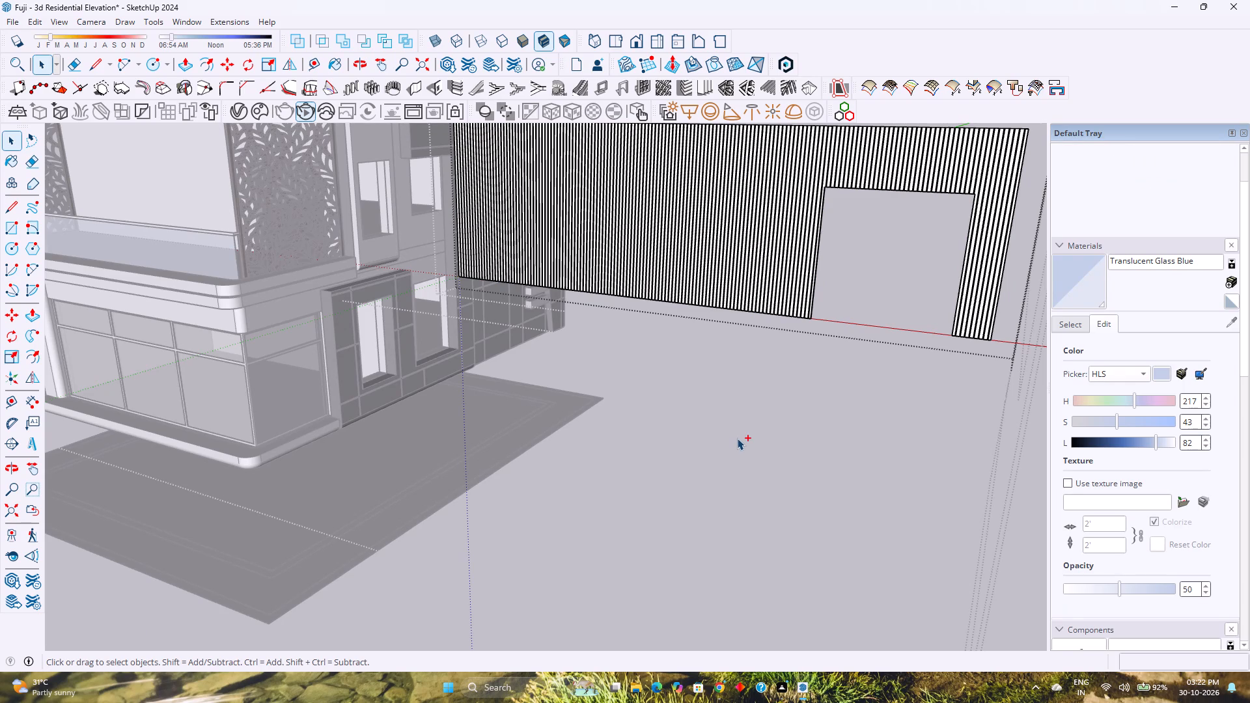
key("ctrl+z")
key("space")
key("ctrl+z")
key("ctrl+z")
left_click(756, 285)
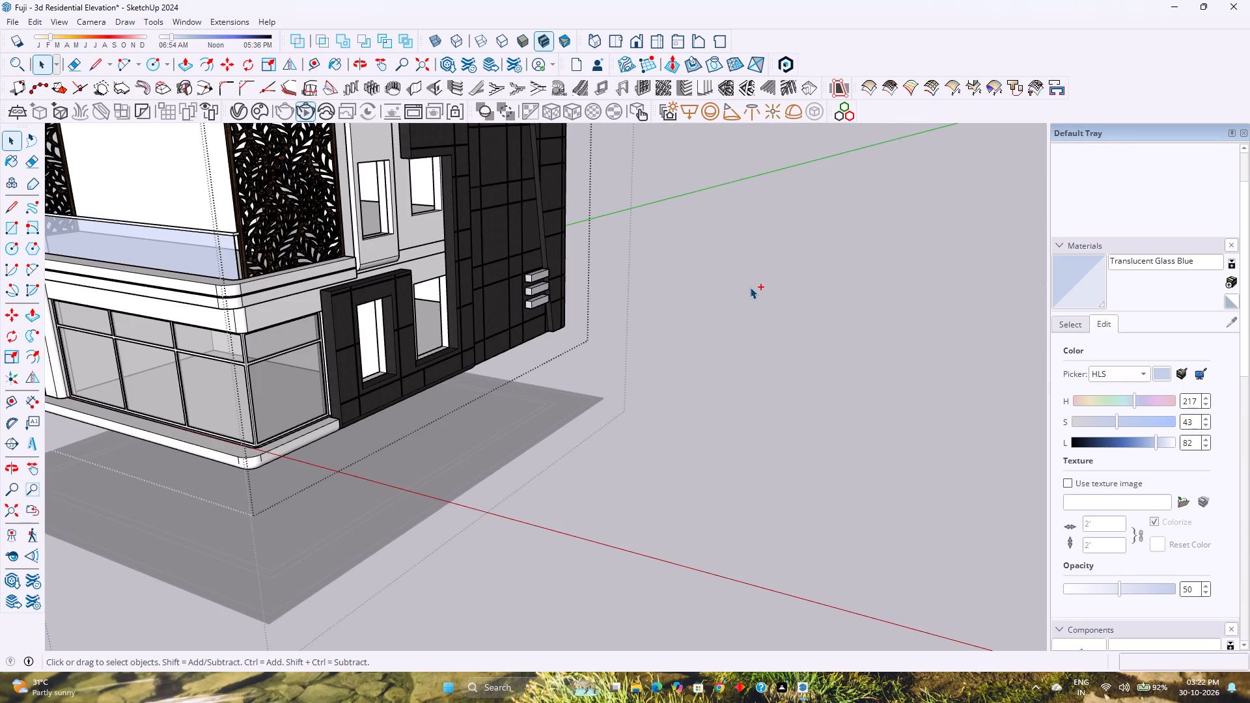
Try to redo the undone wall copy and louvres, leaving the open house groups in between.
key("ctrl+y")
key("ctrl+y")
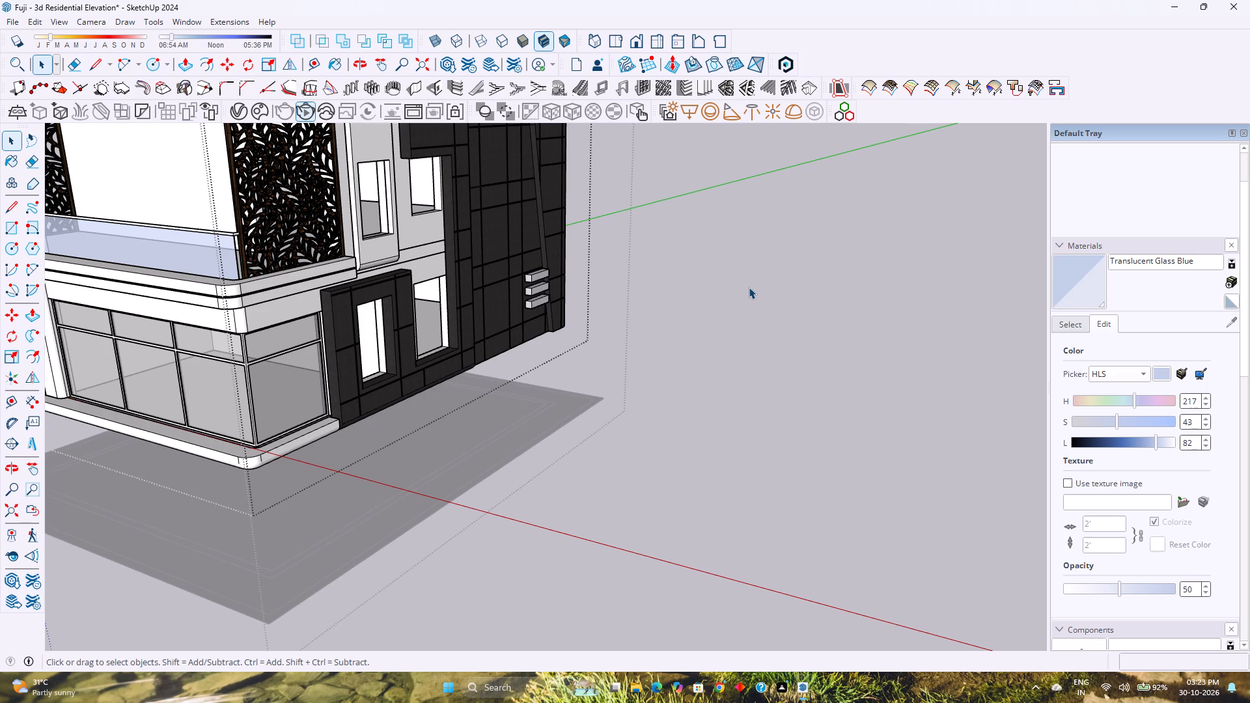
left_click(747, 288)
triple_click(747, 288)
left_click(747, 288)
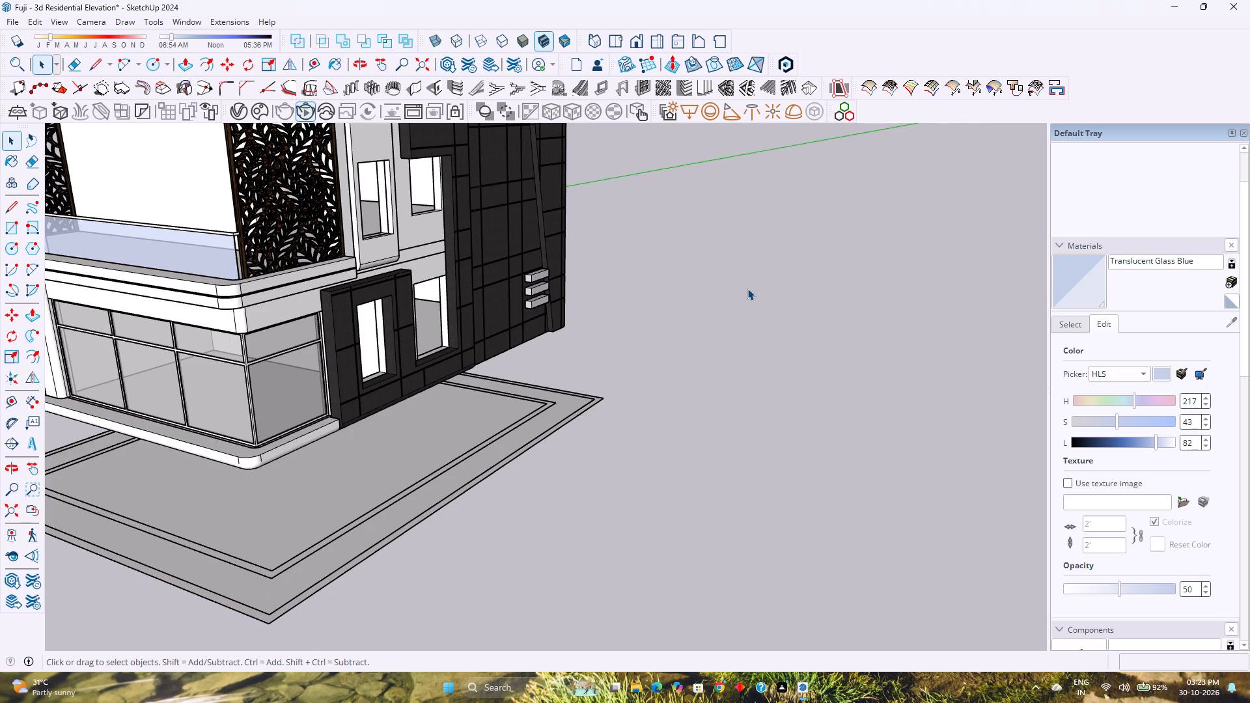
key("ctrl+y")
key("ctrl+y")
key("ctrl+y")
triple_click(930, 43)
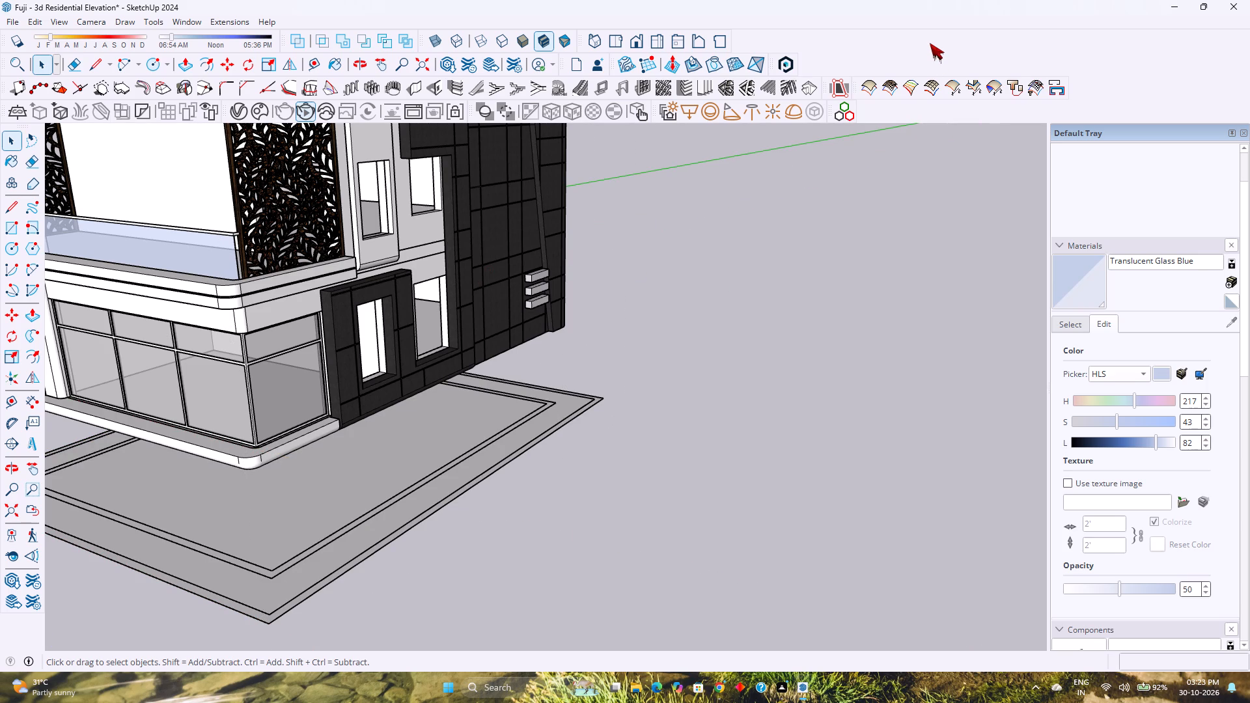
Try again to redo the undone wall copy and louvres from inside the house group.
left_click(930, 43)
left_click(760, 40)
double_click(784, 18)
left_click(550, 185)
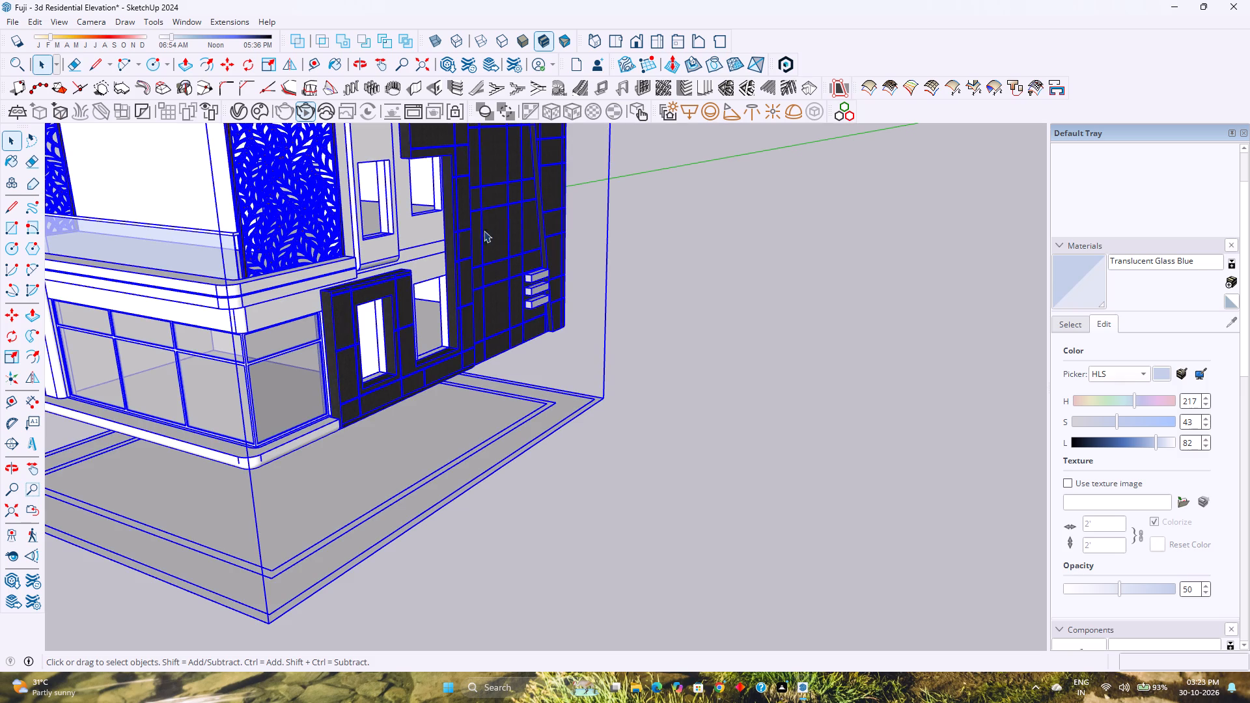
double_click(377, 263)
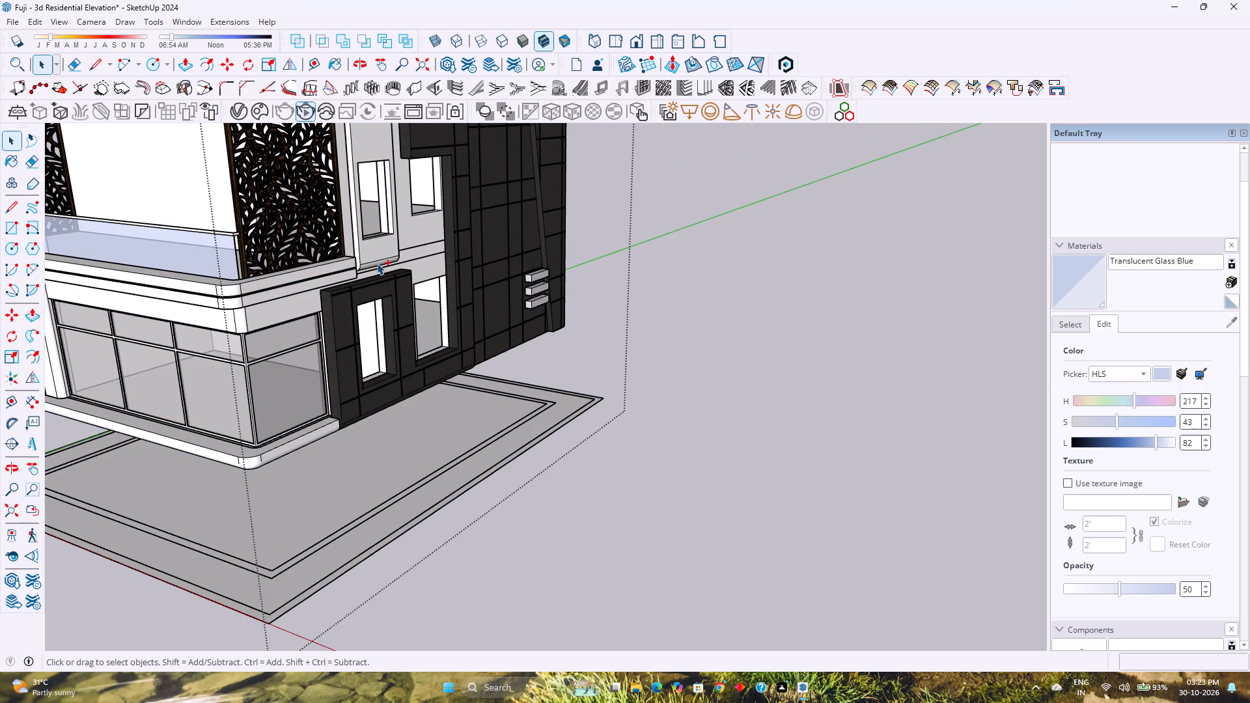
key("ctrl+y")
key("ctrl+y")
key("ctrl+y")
Copy the upper-floor front wall face 40' along the red axis, clear of the house.
middle_click_drag(396, 258, 596, 489, "shift")
middle_click(596, 489, "shift")
middle_click_drag(508, 469, 516, 426)
middle_click(516, 426)
key("space")
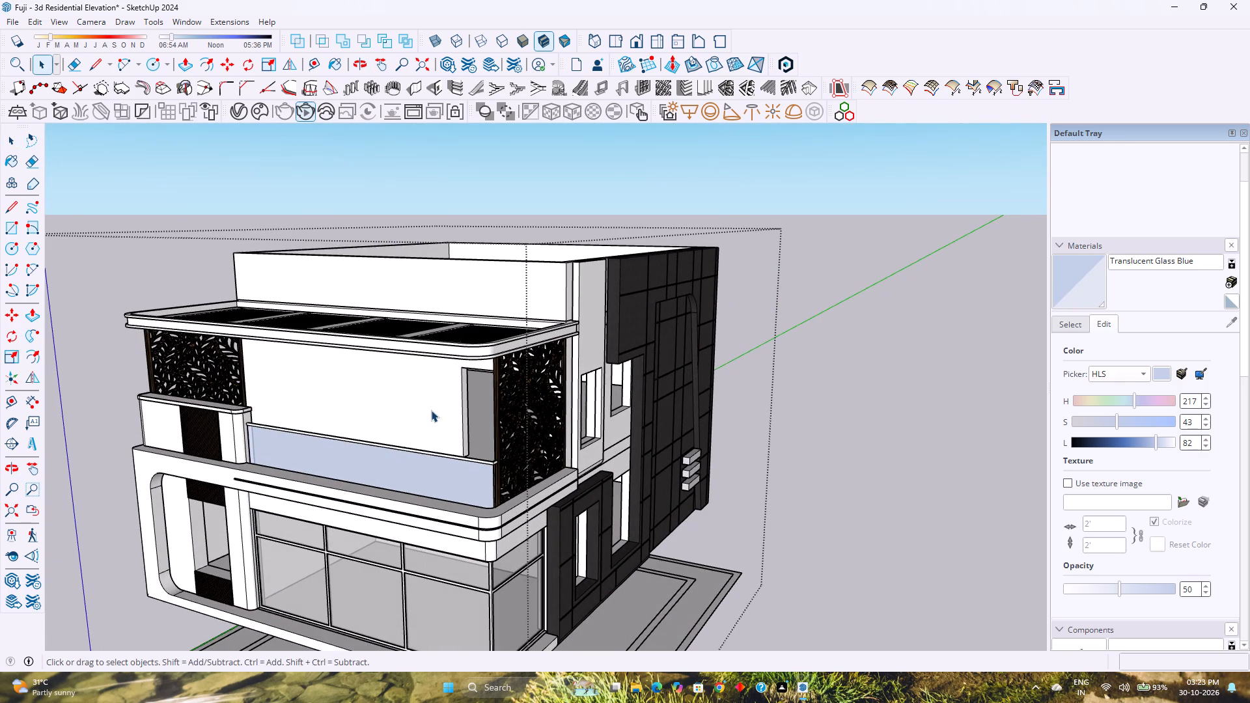
double_click(431, 410)
double_click(431, 410)
left_click(431, 410)
left_click(431, 410)
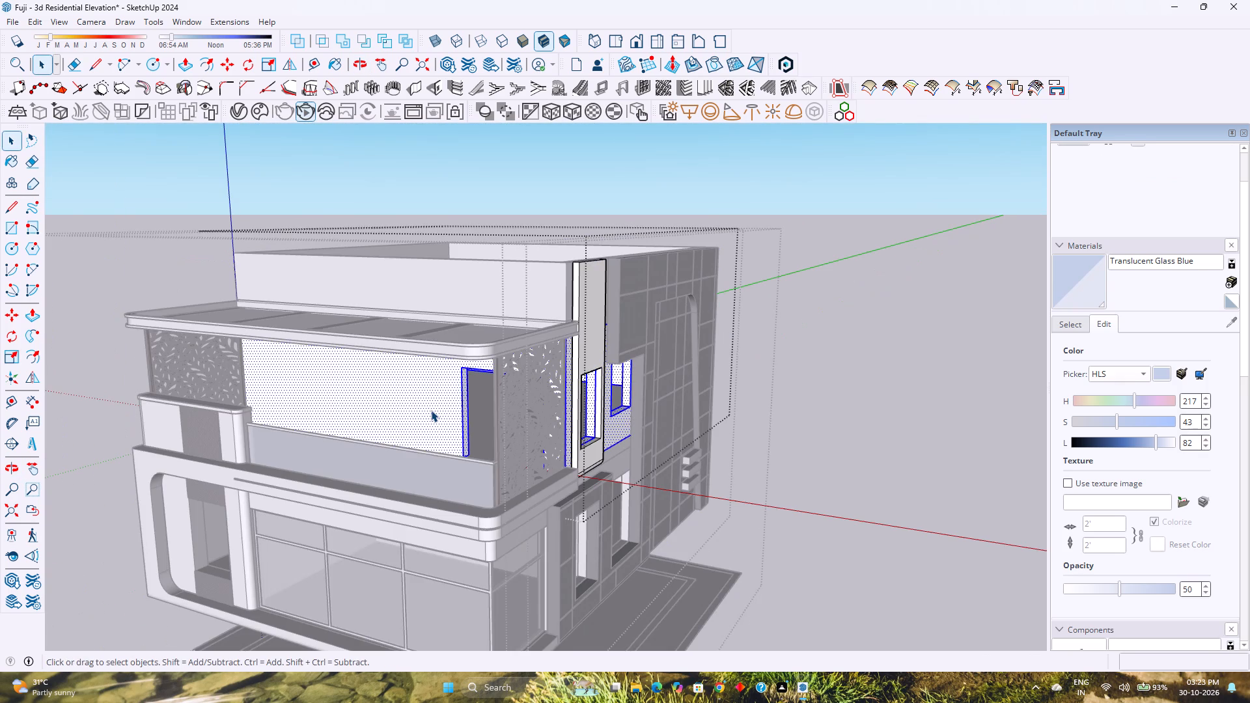
left_click(421, 416)
left_click(421, 416)
middle_click_drag(421, 416, 432, 406)
middle_click(432, 406)
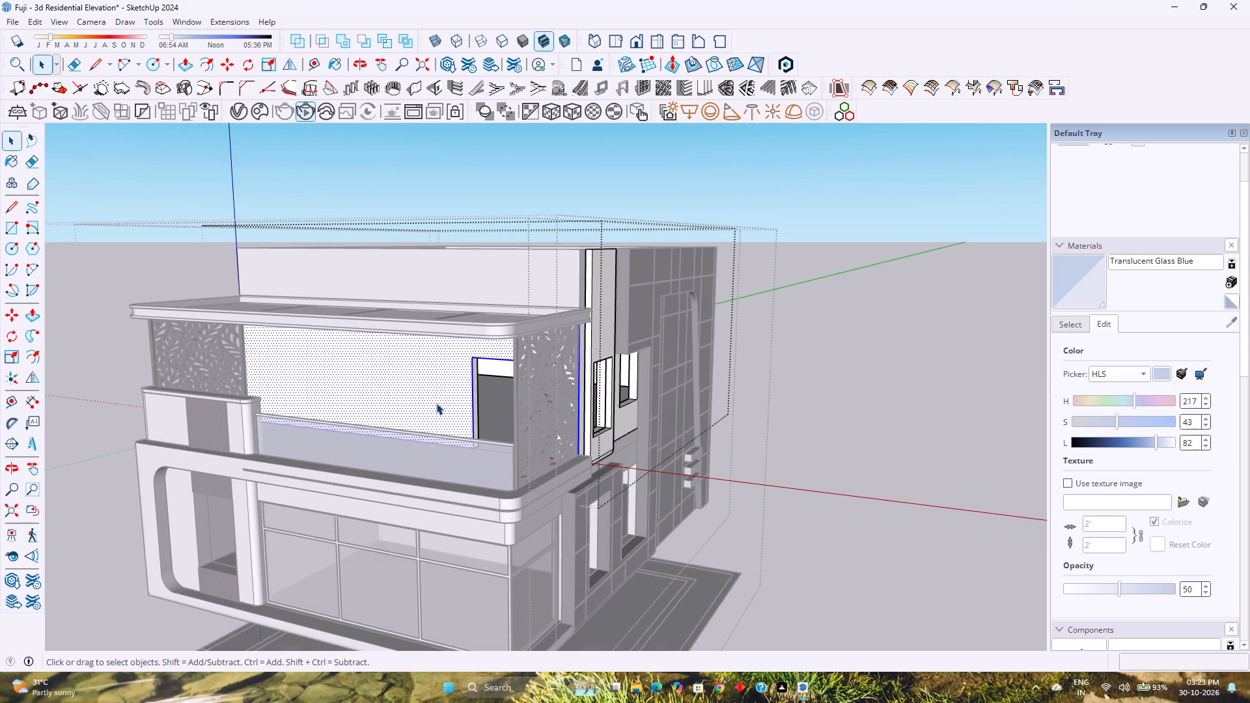
key("m")
left_click(472, 359)
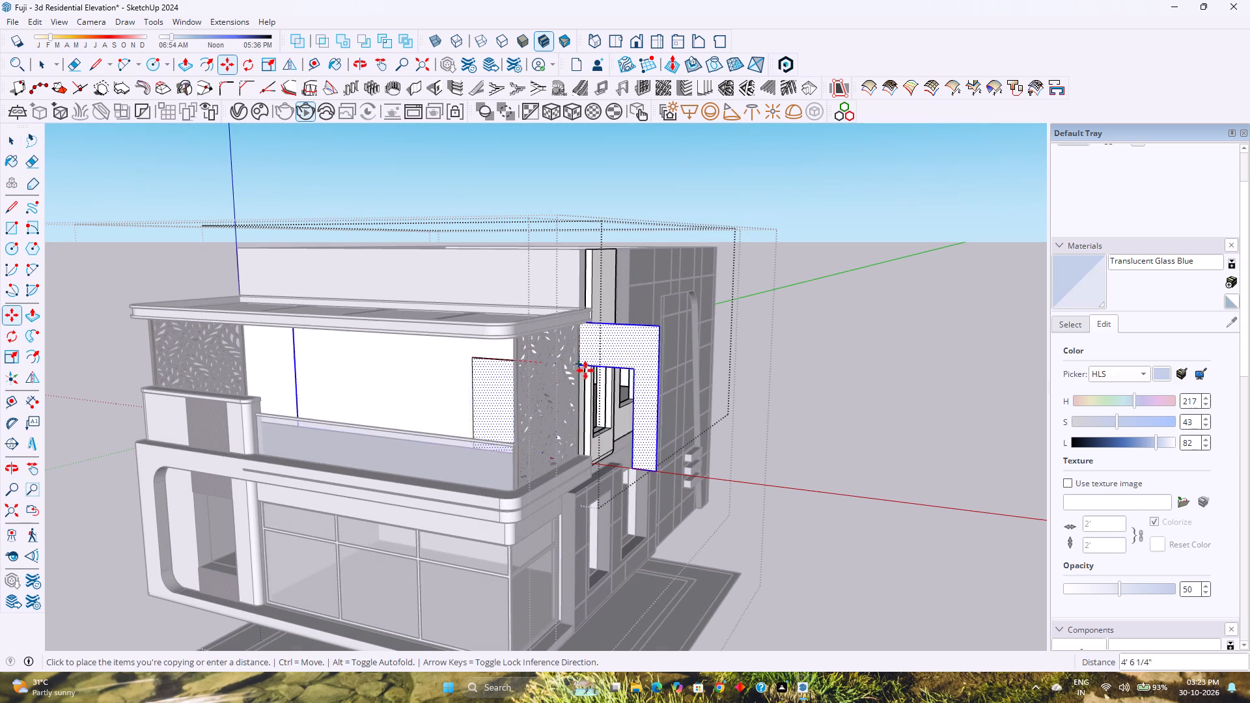
key("Left")
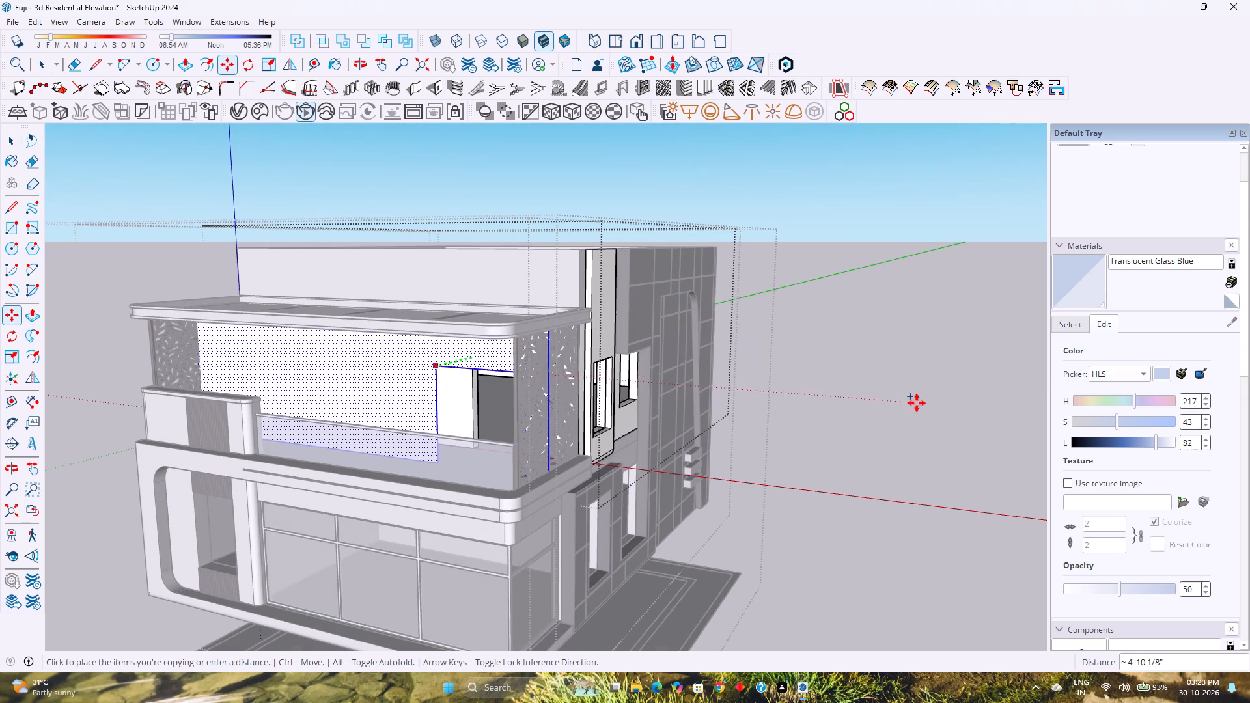
key("Right")
key("4")
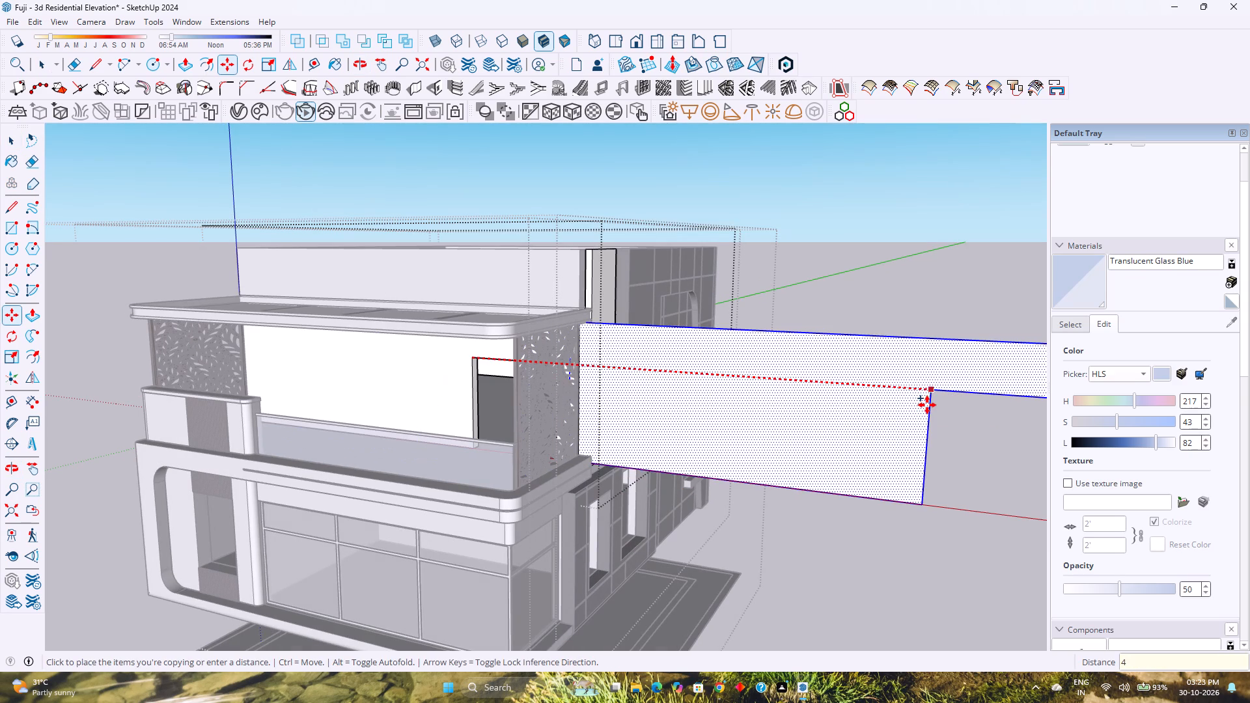
type("0'")
key("Return")
Make the copied wall face its own group.
scroll(835, 393, "down", 1)
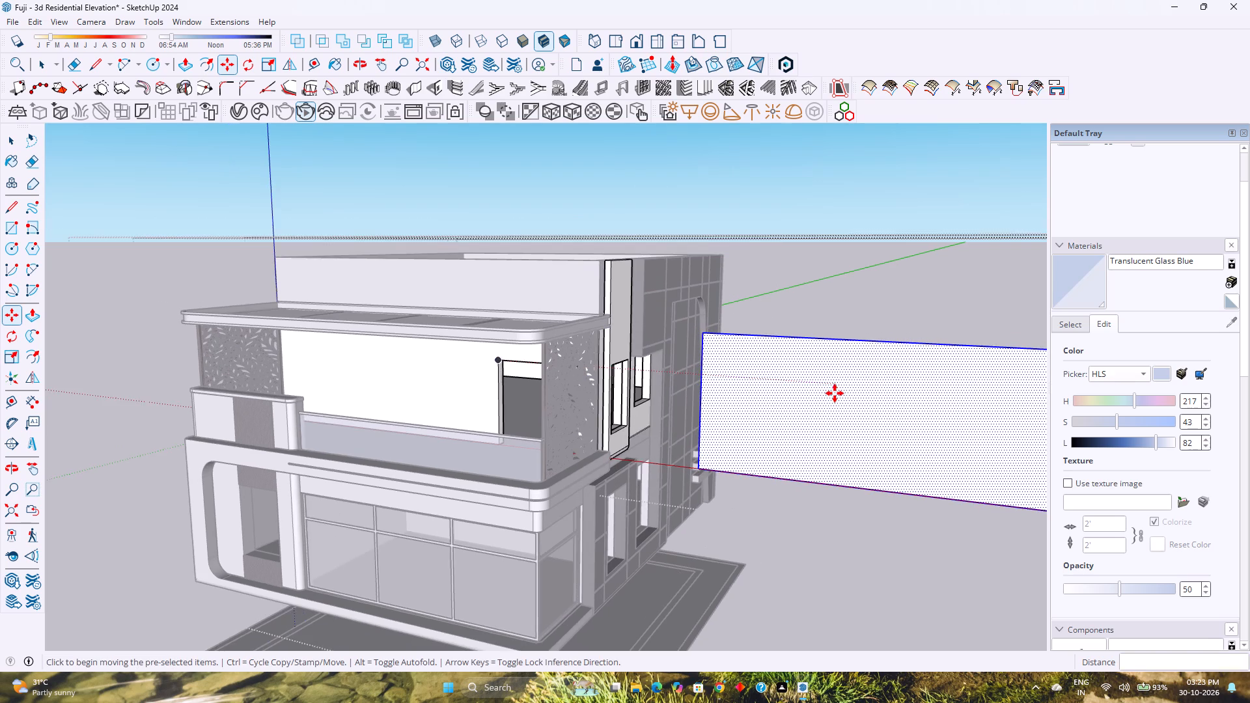
middle_click_drag(834, 393, 624, 365, "shift")
middle_click(624, 365, "shift")
right_click(624, 365)
left_click(687, 131)
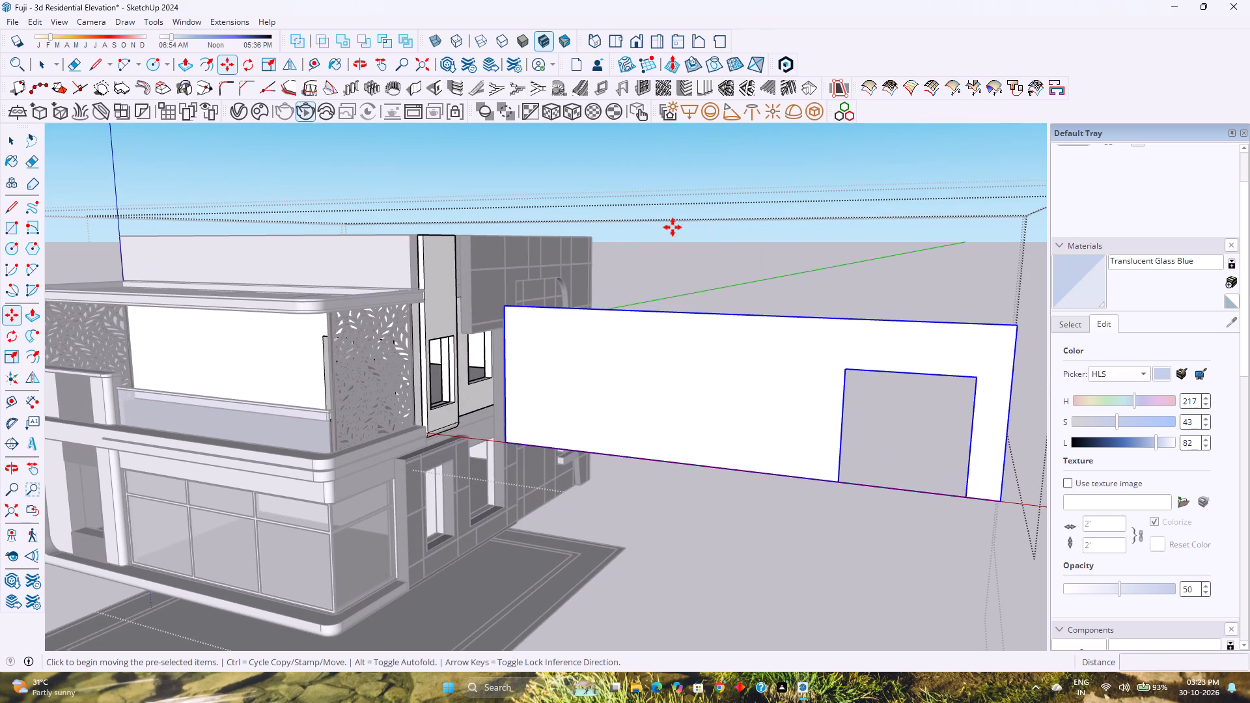
Inside the new group, create vertical louvres on the copied wall face with a 2.5" louvre thickness and 3" louvre spacing.
key("space")
double_click(674, 352)
scroll(674, 352, "up", 3)
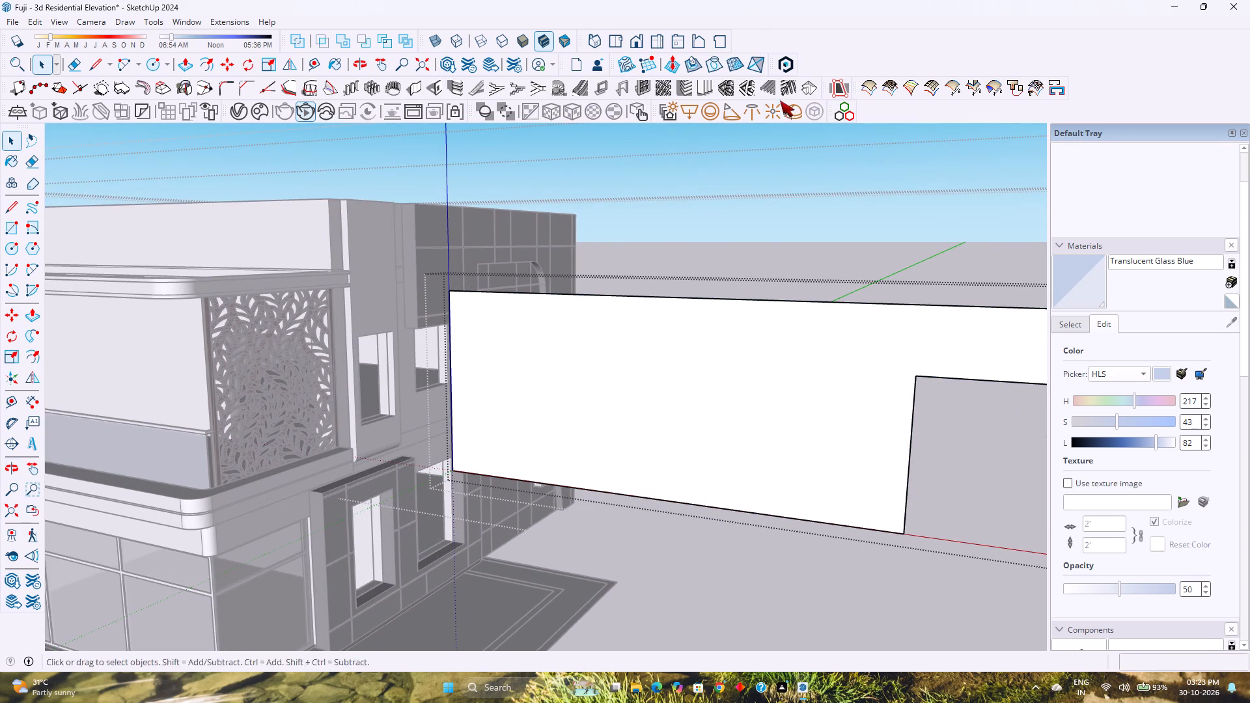
left_click(710, 94)
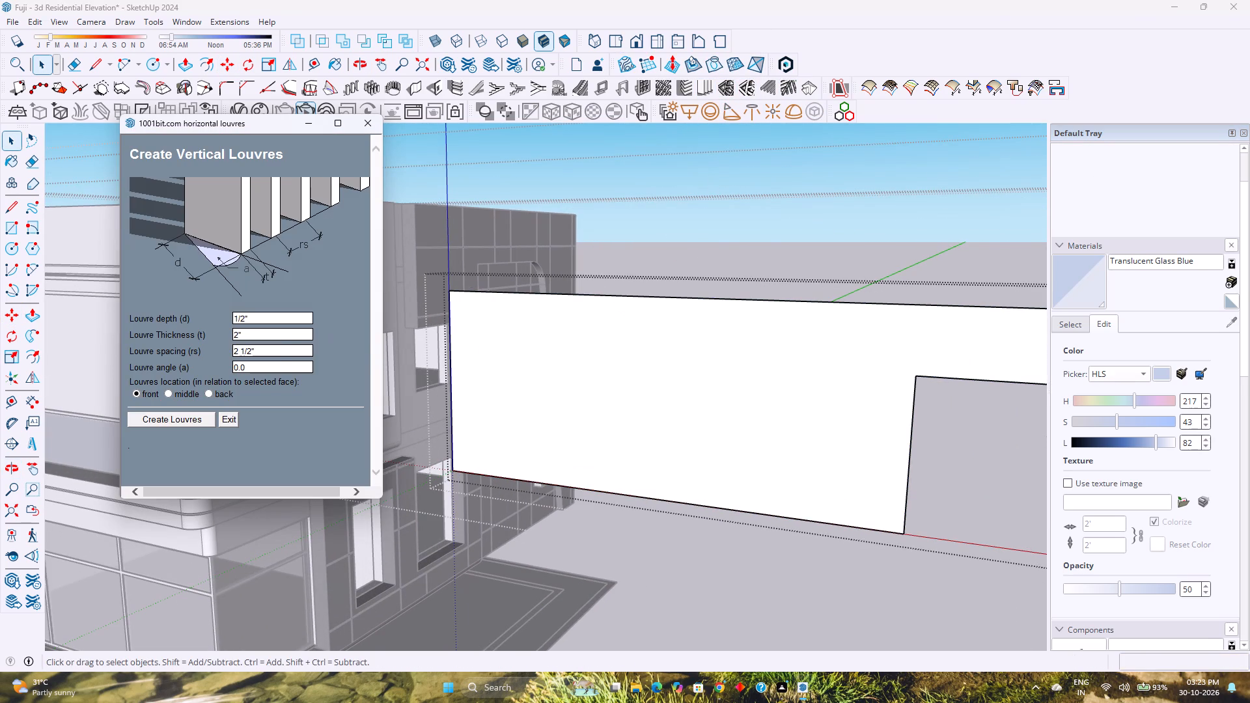
double_click(268, 334)
type("2.5\"")
key("Return")
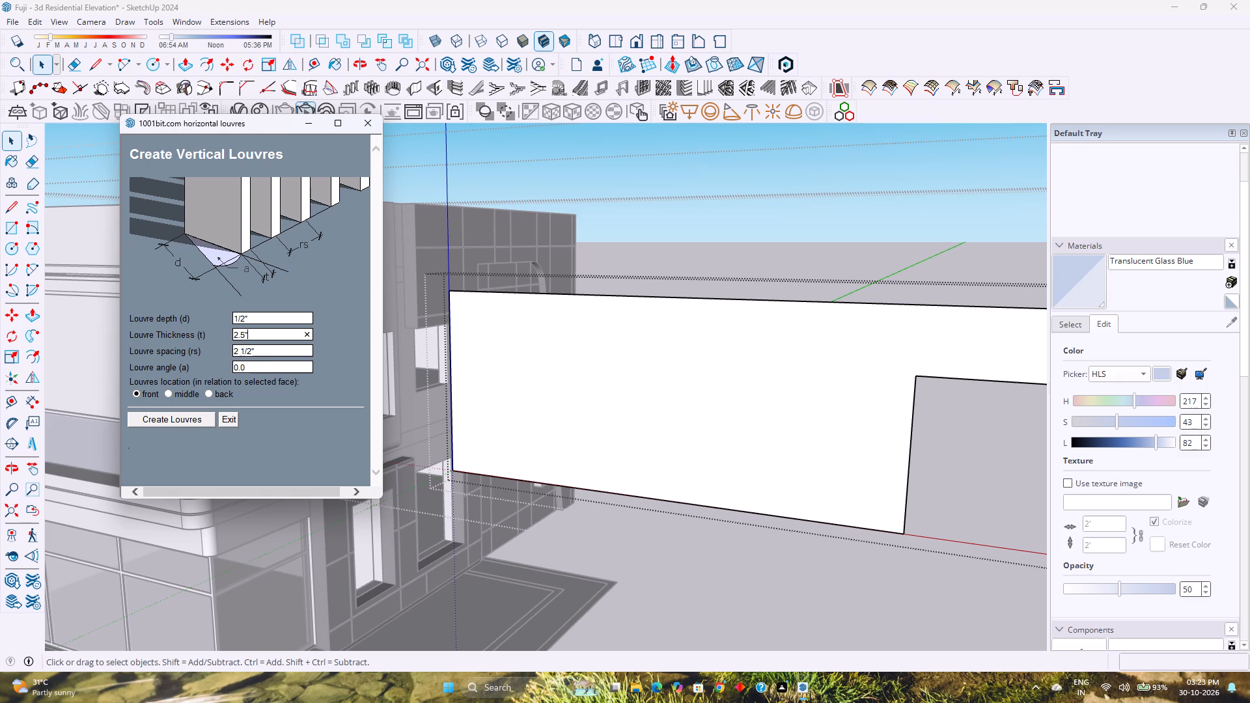
left_click(260, 355)
type("3\"")
key("Return")
left_click(148, 427)
left_click(673, 400)
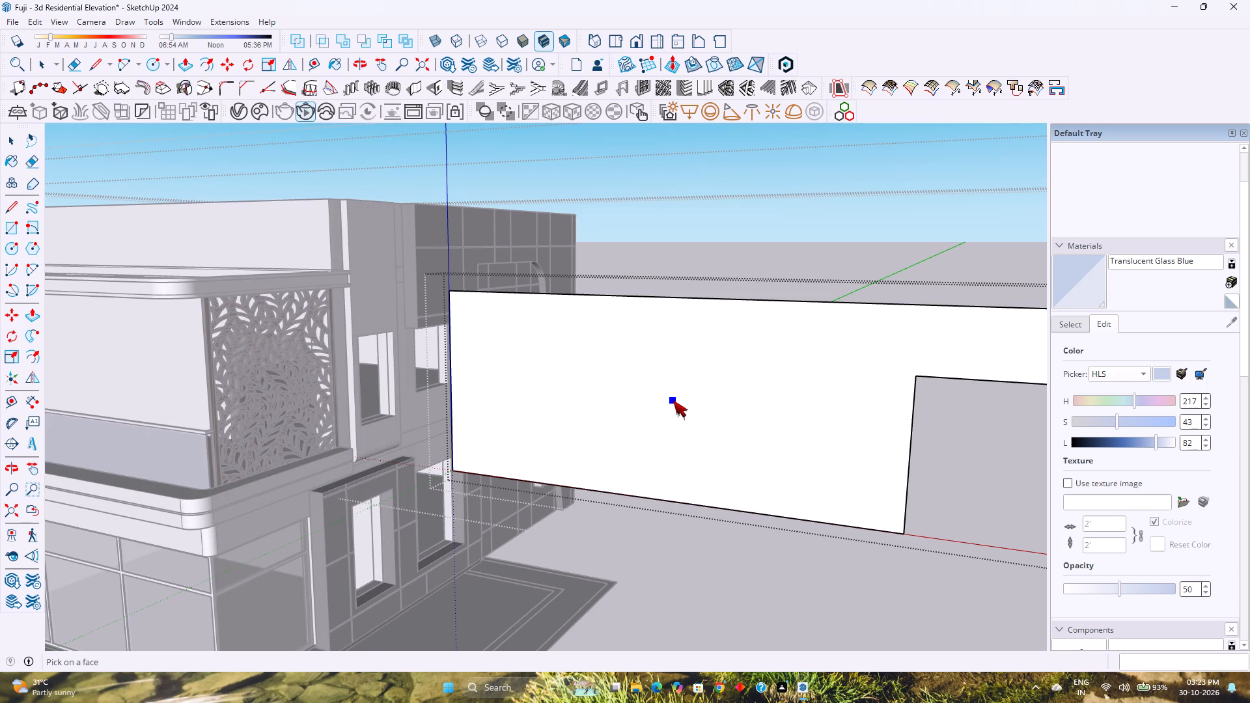
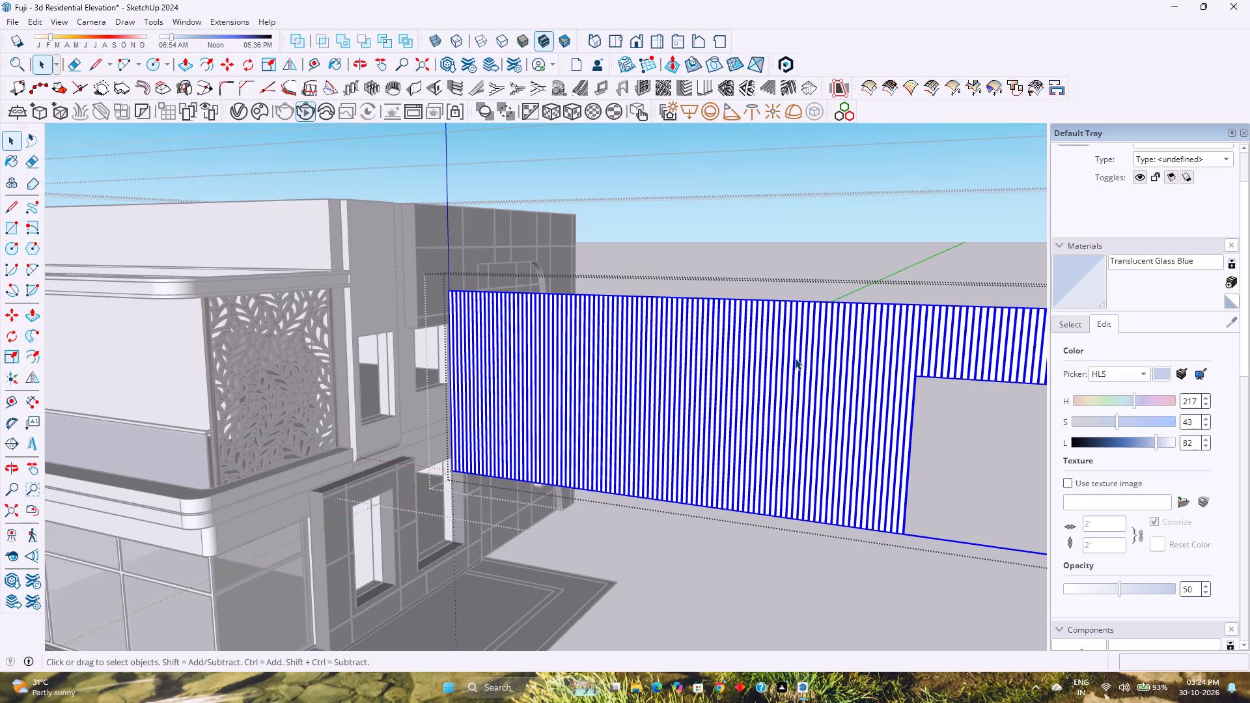
Inside the louvre group, erase the leftover wall edge running along the bottom of the opening.
scroll(744, 318, "down", 3)
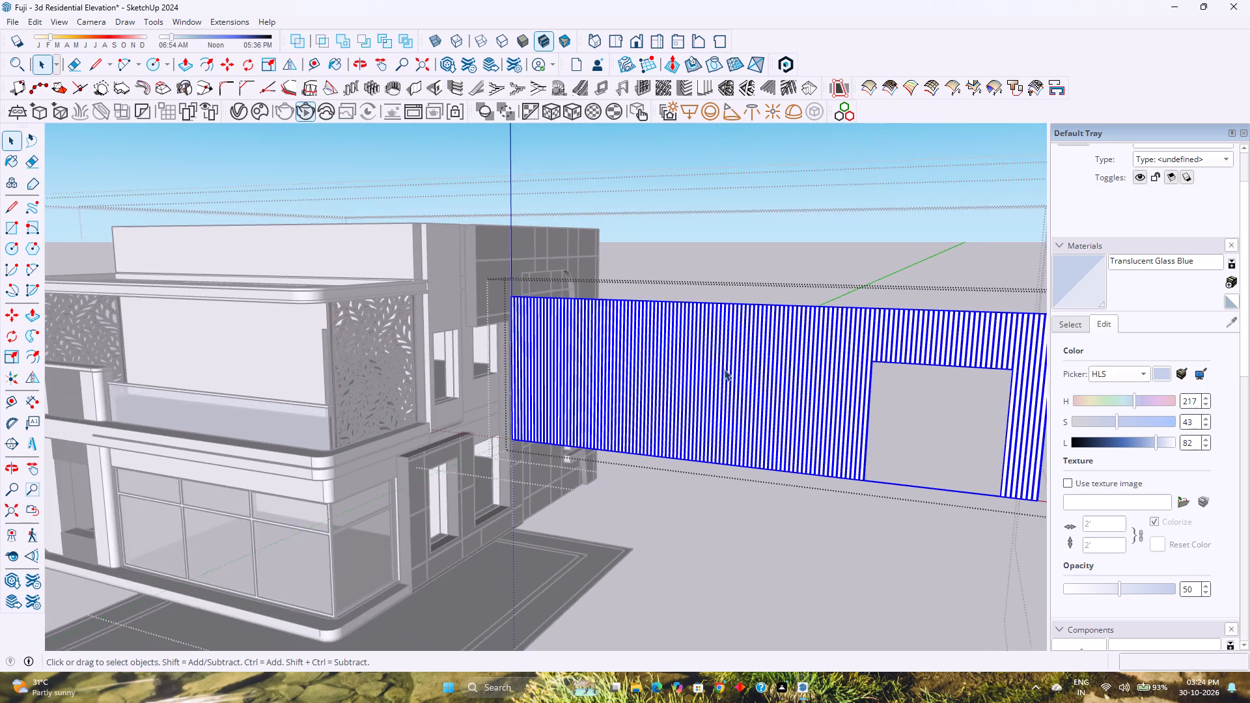
scroll(724, 369, "down", 1)
middle_click_drag(738, 375, 604, 384, "shift")
middle_click(604, 384, "shift")
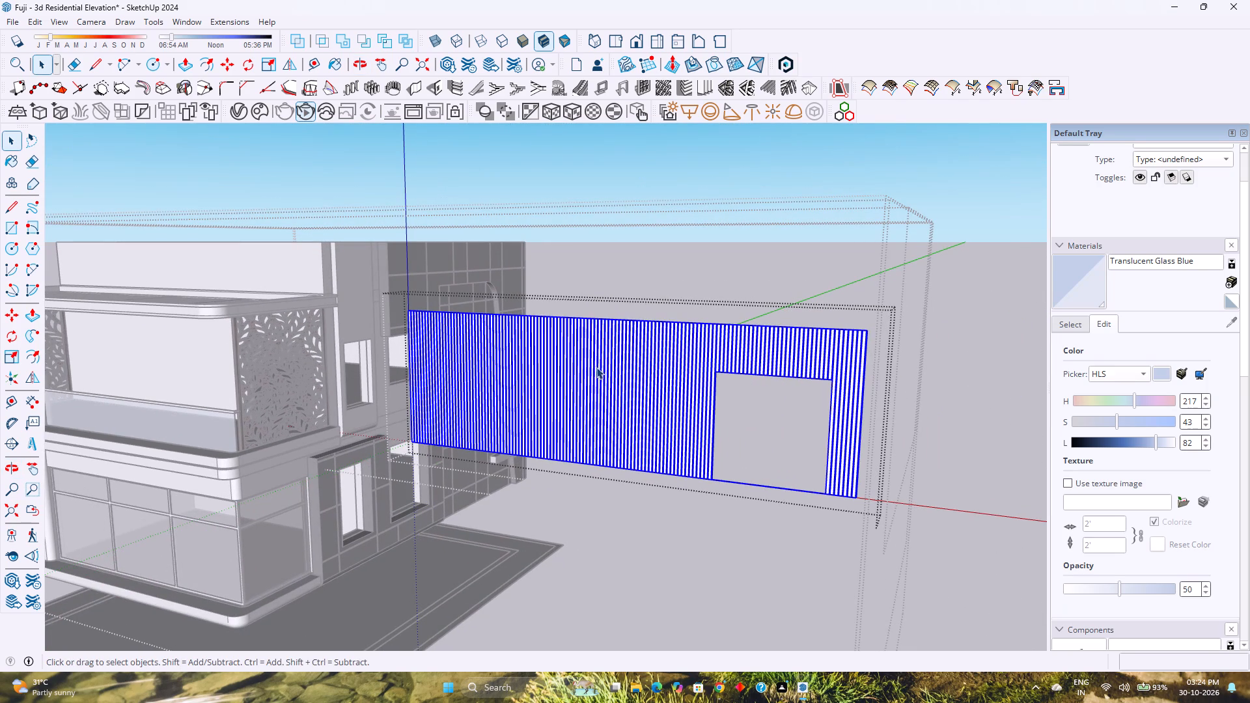
right_click(598, 370)
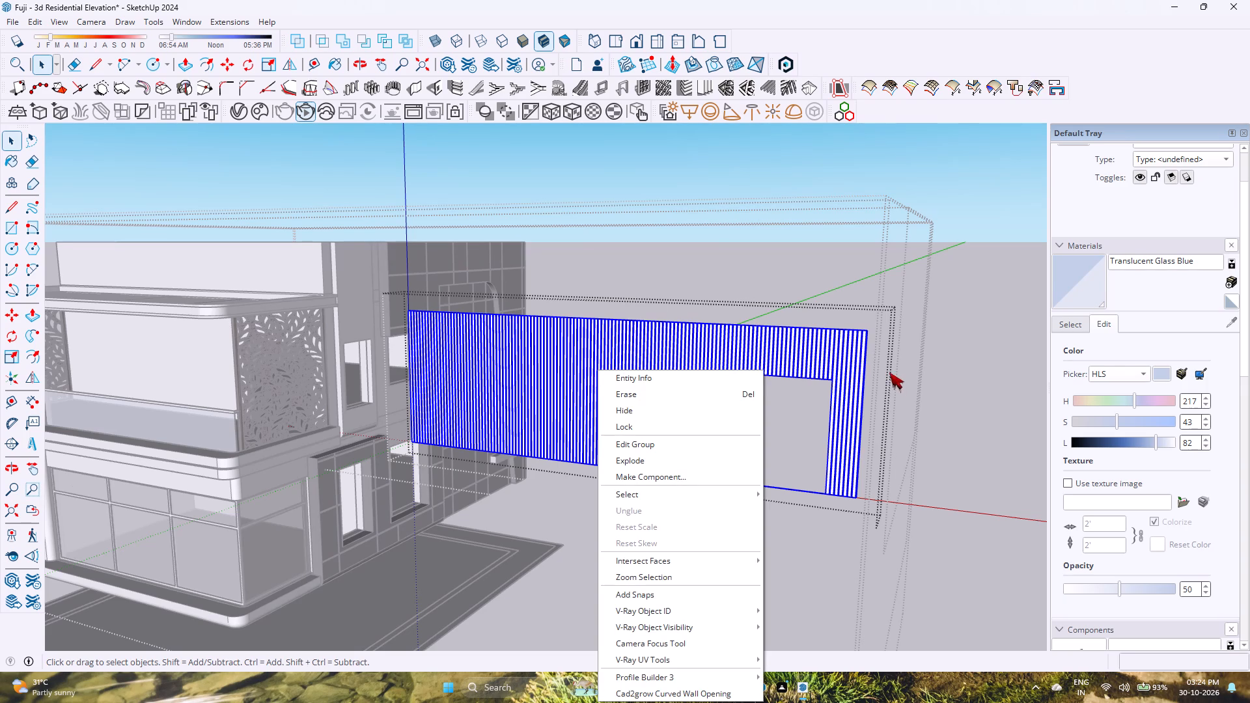
double_click(839, 345)
scroll(841, 345, "up", 6)
middle_click_drag(854, 348, 803, 387)
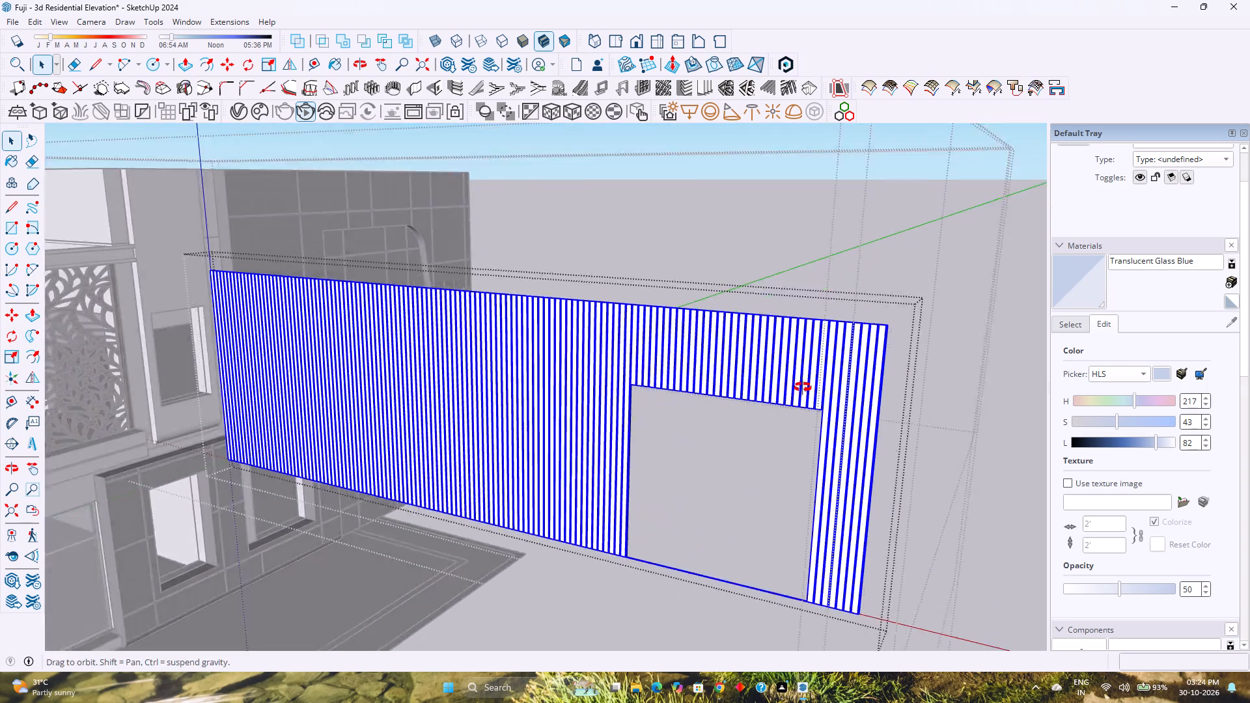
middle_click_drag(803, 387, 667, 445)
middle_click(667, 445)
left_click(710, 539)
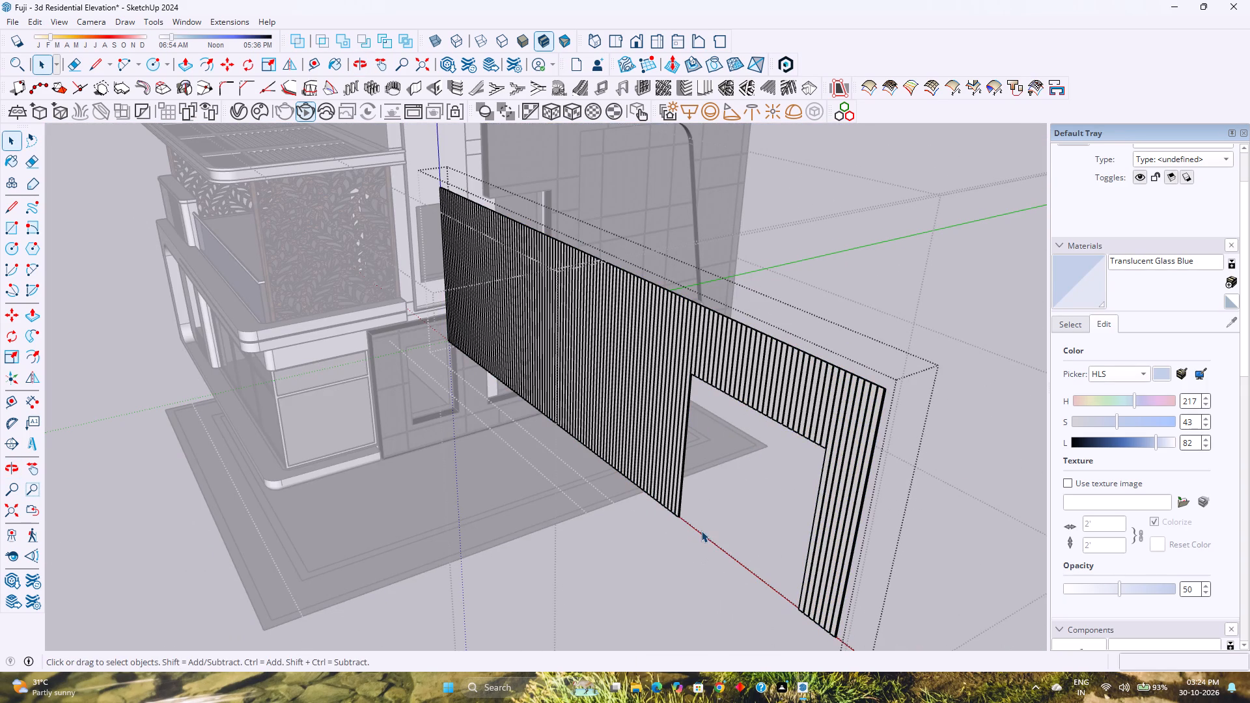
scroll(710, 536, "down", 1)
left_click(710, 542)
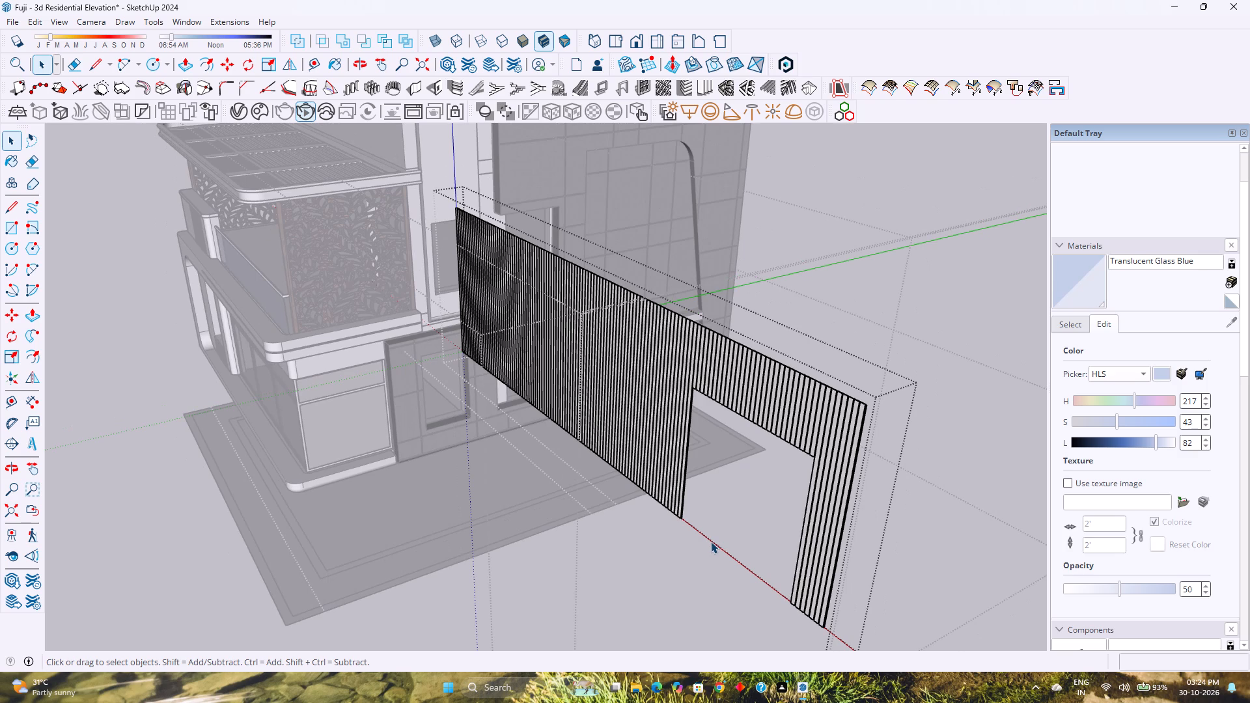
key("Delete")
key("e")
left_click_drag(723, 542, 715, 557)
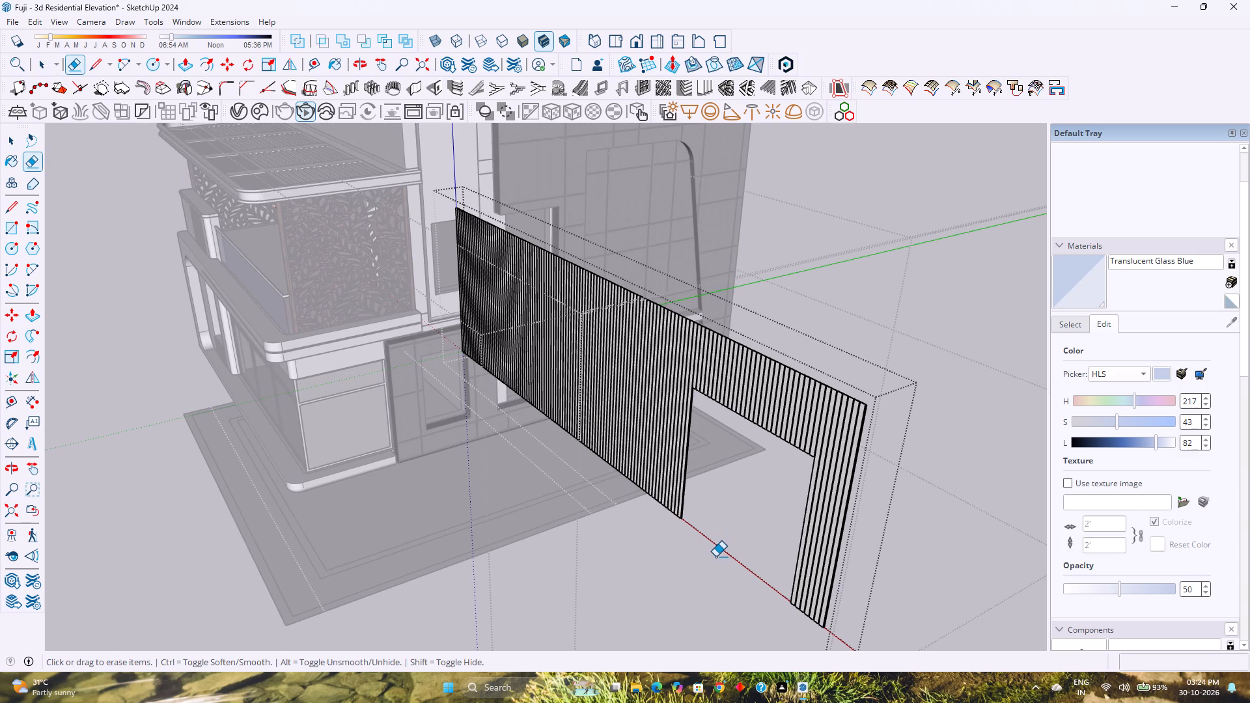
key("space")
key("Escape")
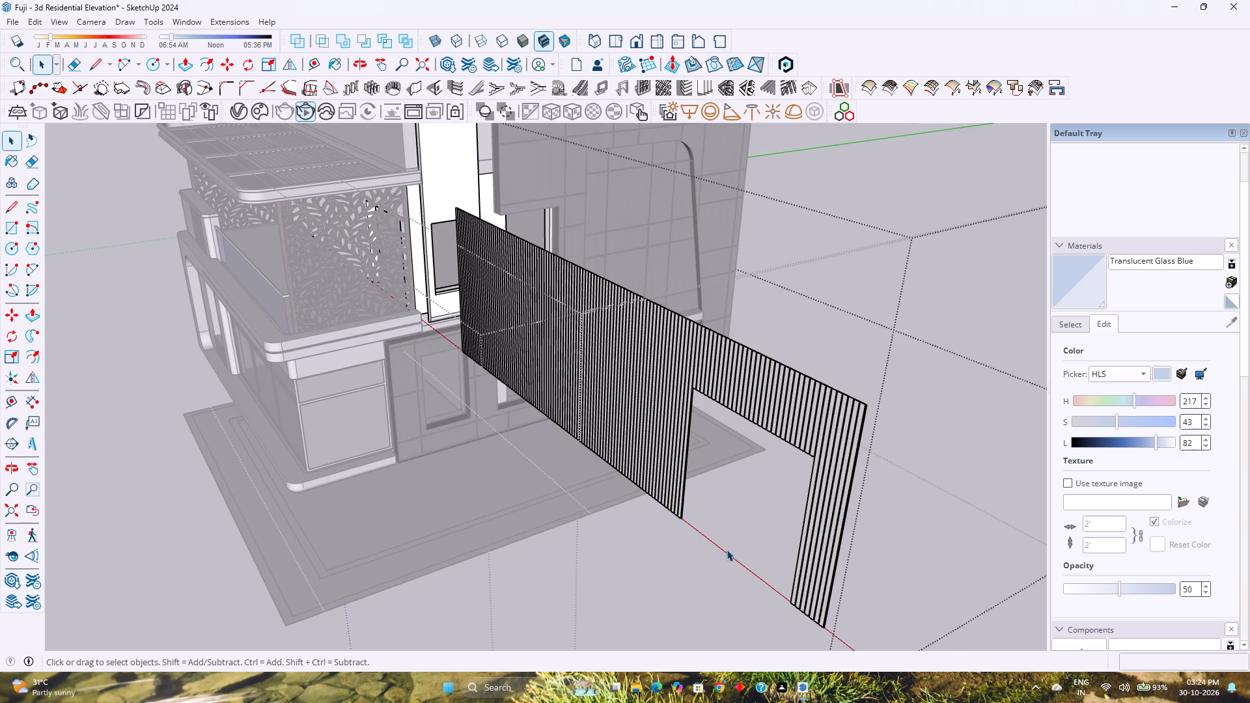
Open the louvre group and delete the thin leftover louvre strip at the wall's outer end.
scroll(872, 403, "up", 3)
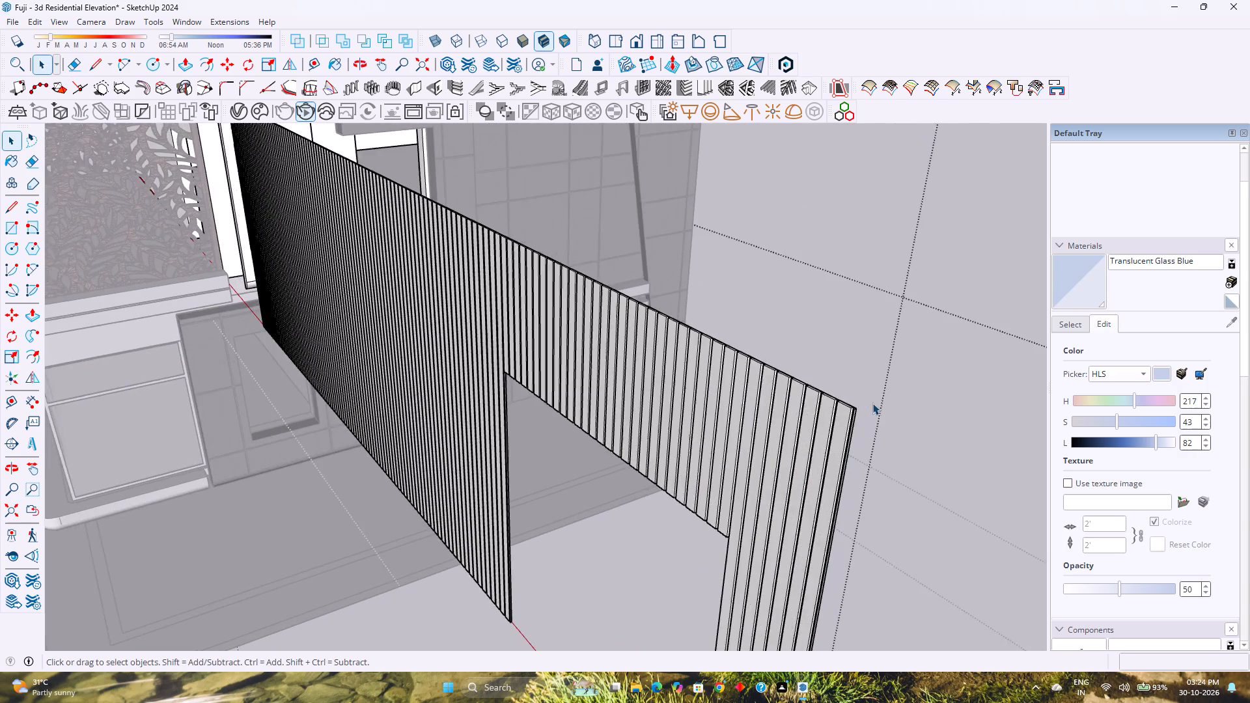
scroll(872, 403, "up", 12)
scroll(846, 402, "down", 4)
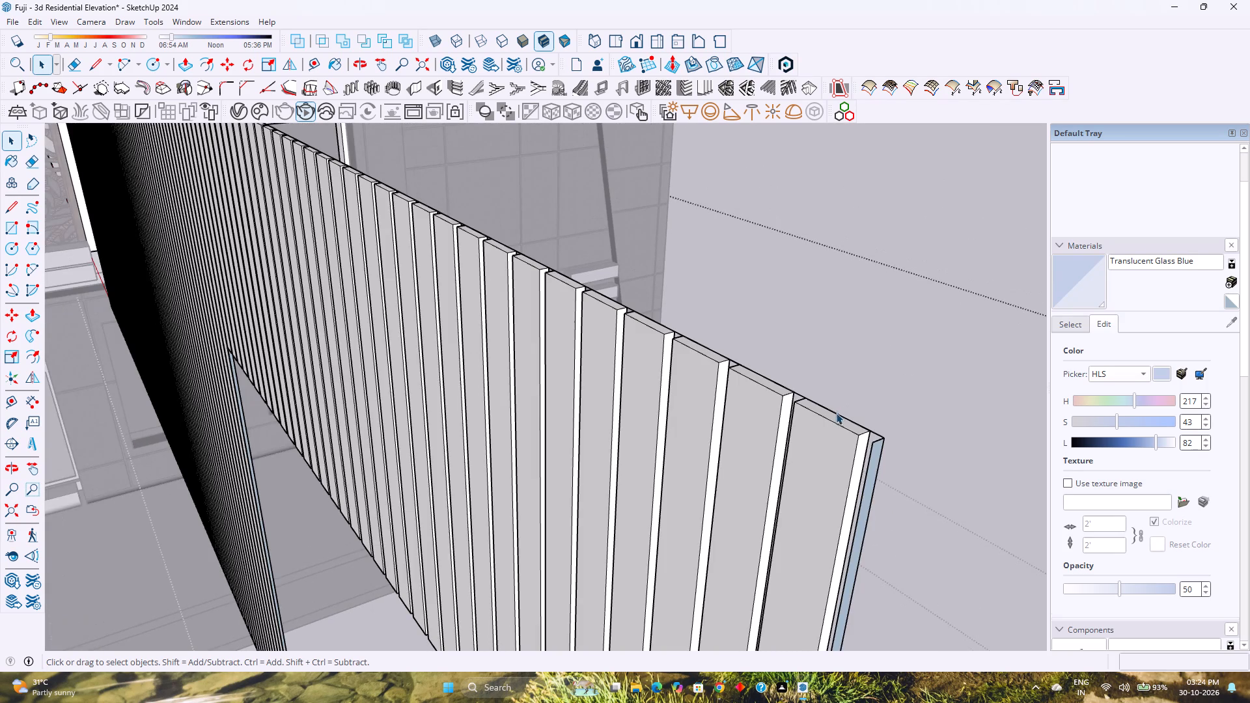
triple_click(875, 450)
left_click(875, 450)
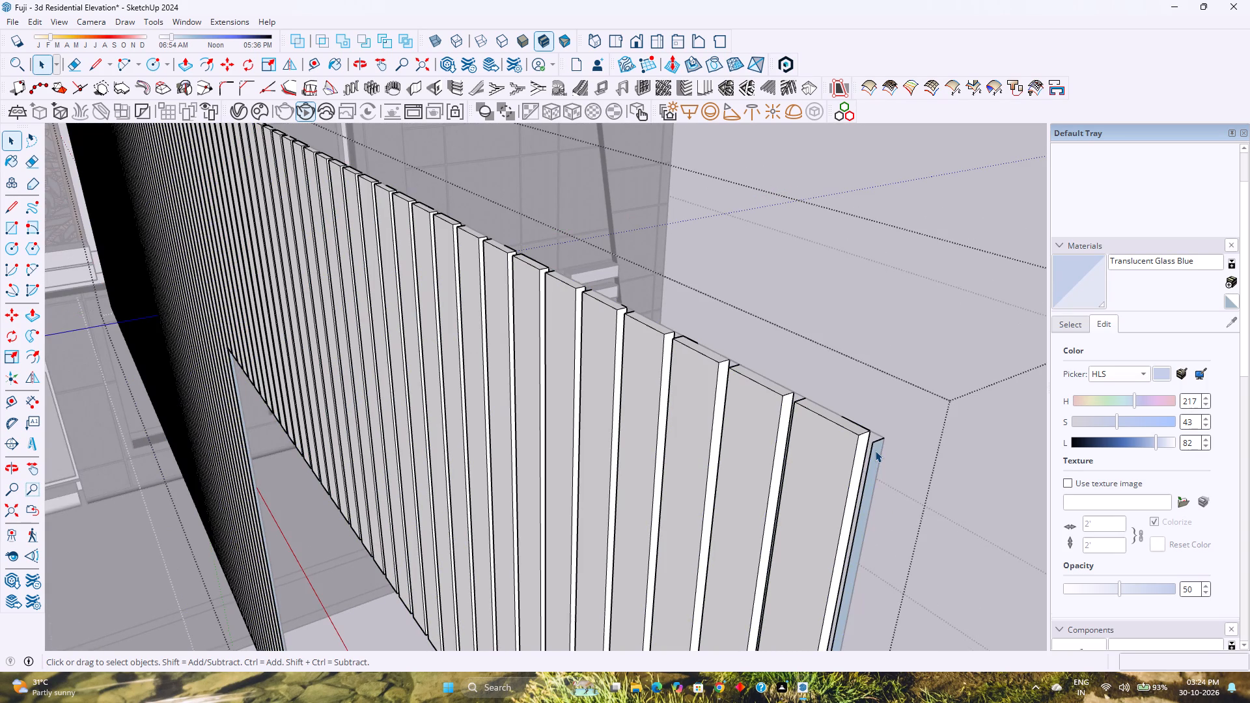
left_click(875, 450)
key("Delete")
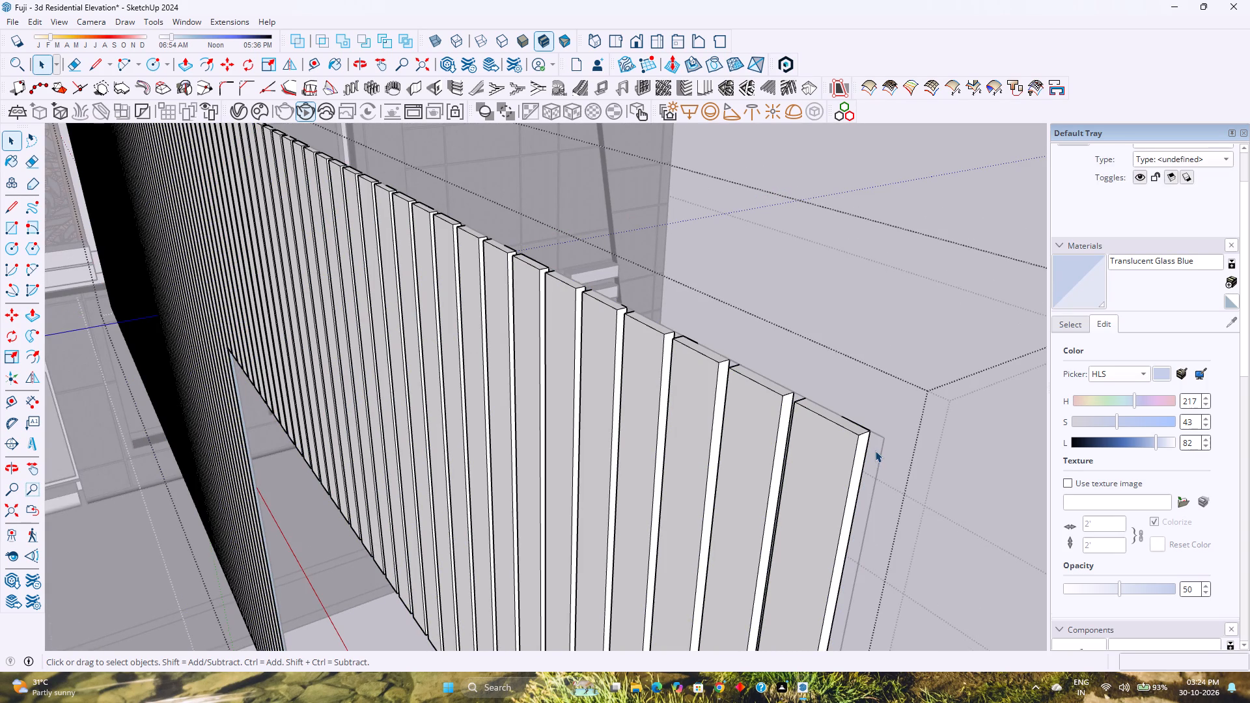
In the wall group, delete the leftover wall outline edges along the top and at the outer end of the louvres.
key("Escape")
left_click(882, 435)
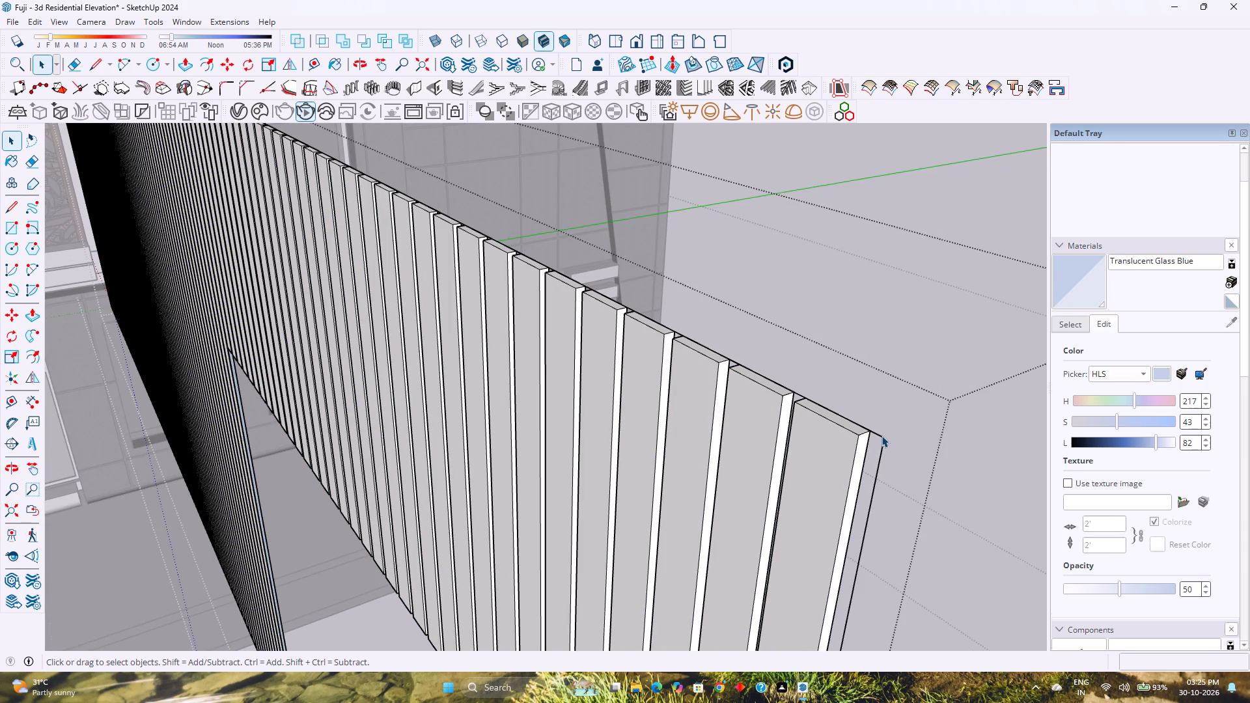
key("Delete")
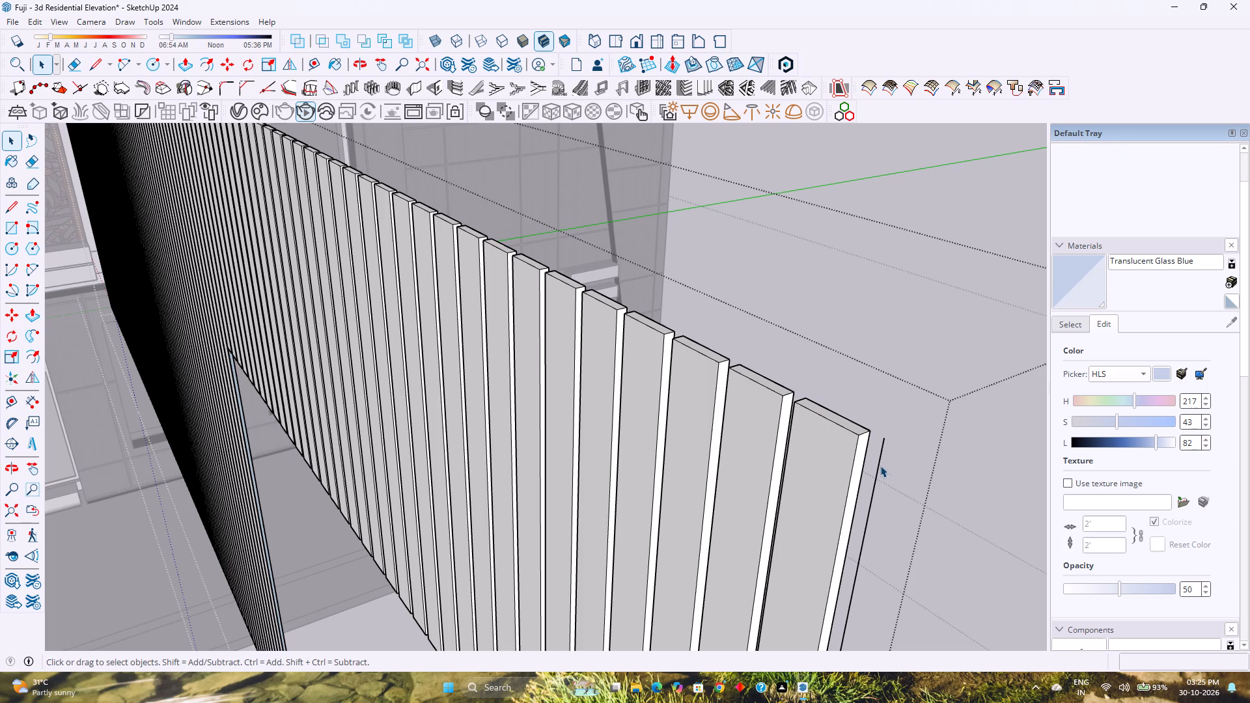
left_click(880, 463)
key("Delete")
Delete the leftover wall outline edges at the house-side end and along the bottom of the louvres.
scroll(879, 462, "down", 8)
middle_click_drag(854, 456, 807, 420, "shift")
middle_click(807, 420, "shift")
scroll(799, 404, "down", 9)
middle_click_drag(736, 480, 773, 402, "shift")
middle_click_drag(831, 485, 467, 480)
middle_click(467, 480)
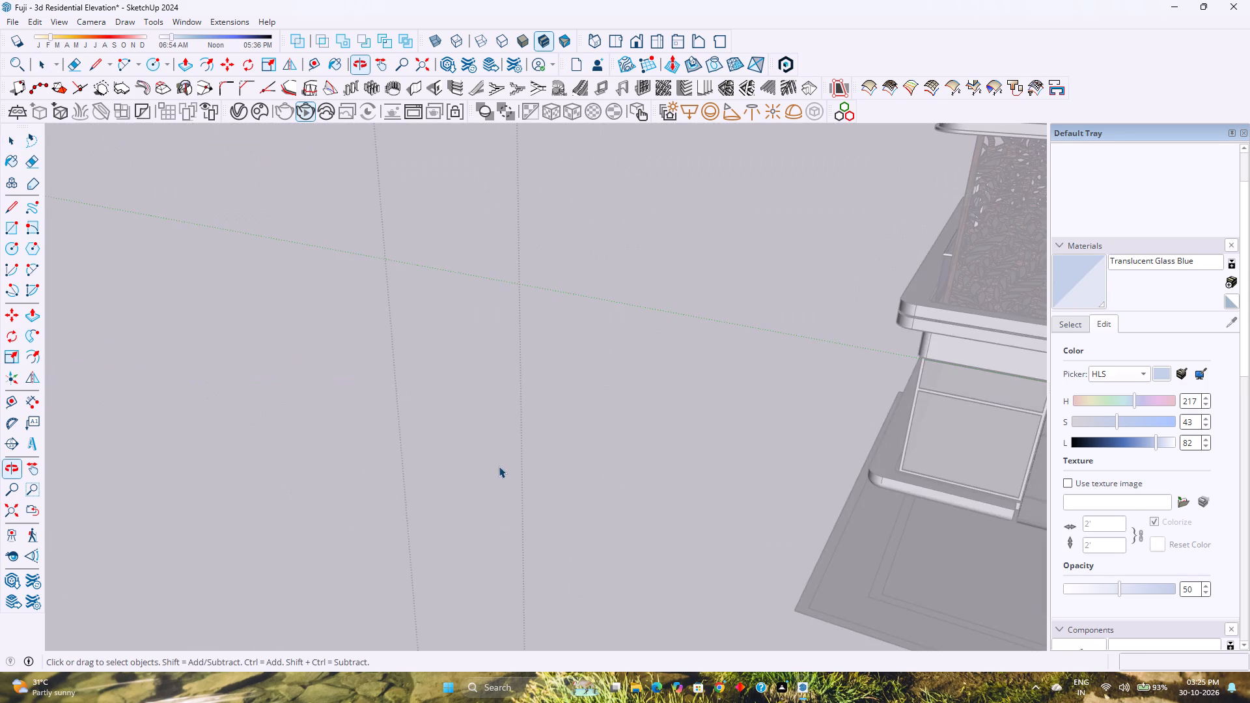
scroll(503, 462, "down", 9)
middle_click_drag(663, 491, 519, 452)
middle_click(518, 452)
middle_click(515, 450)
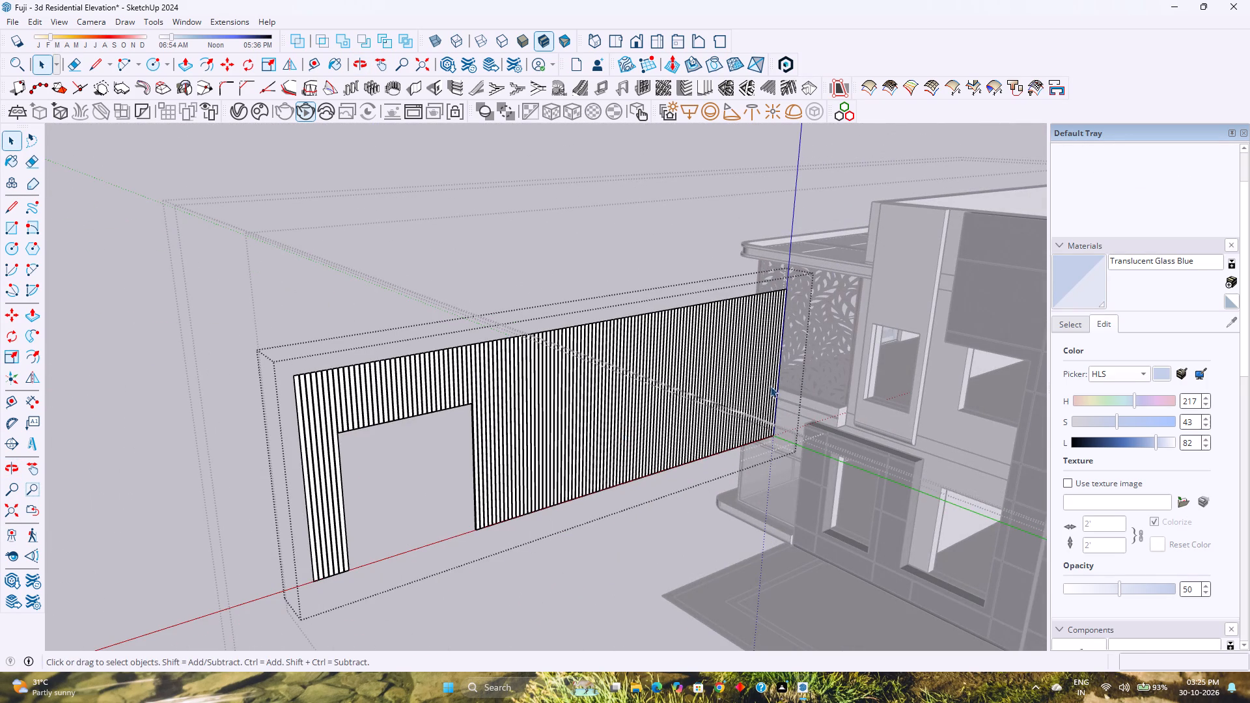
scroll(801, 343, "up", 7)
left_click(774, 323)
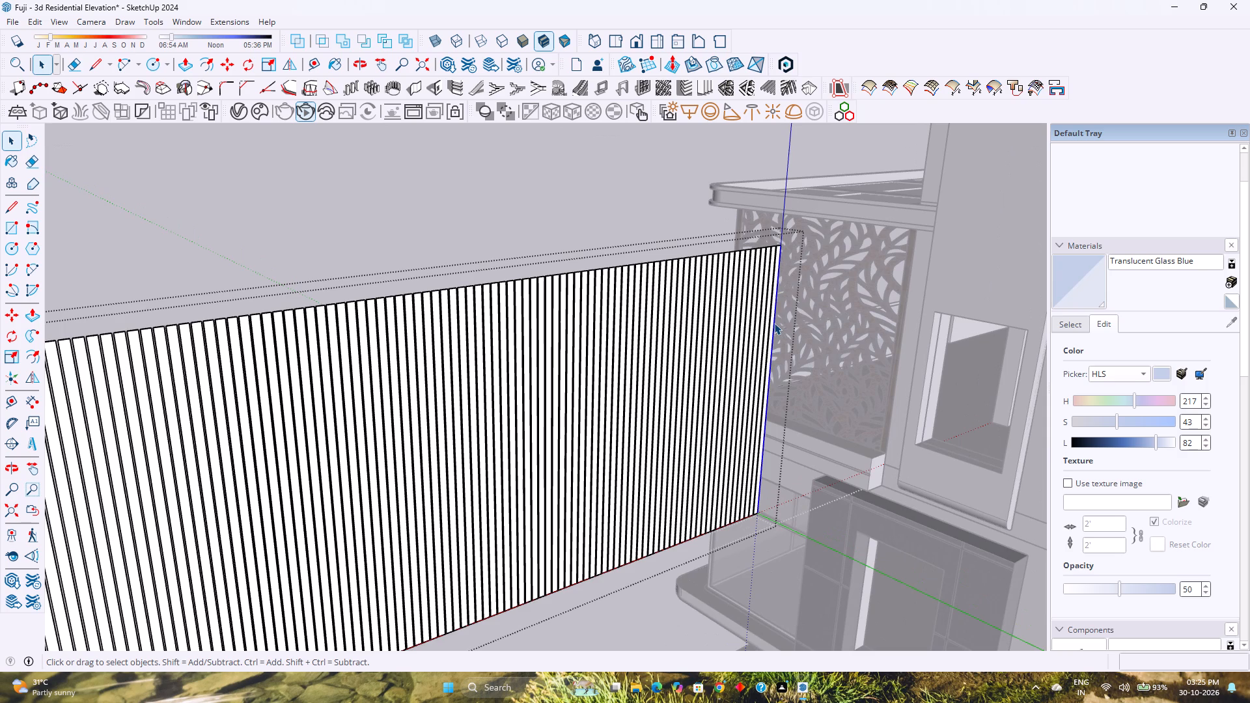
key("Delete")
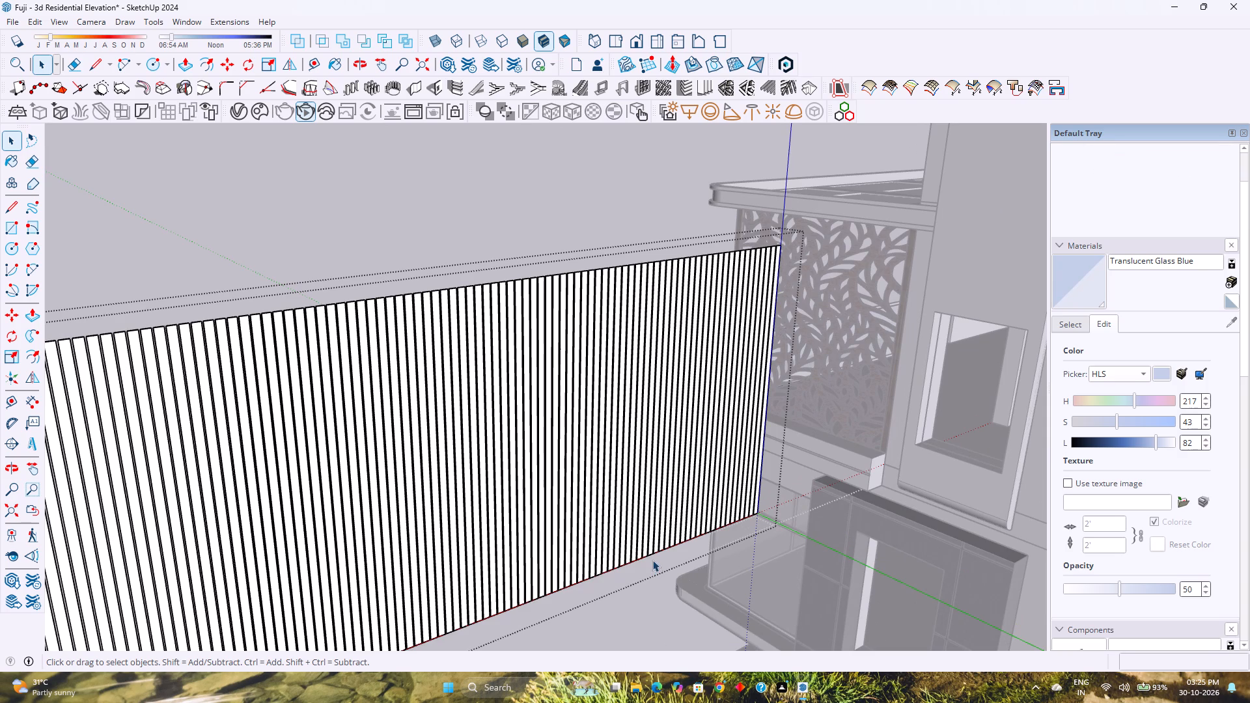
left_click(652, 555)
key("Delete")
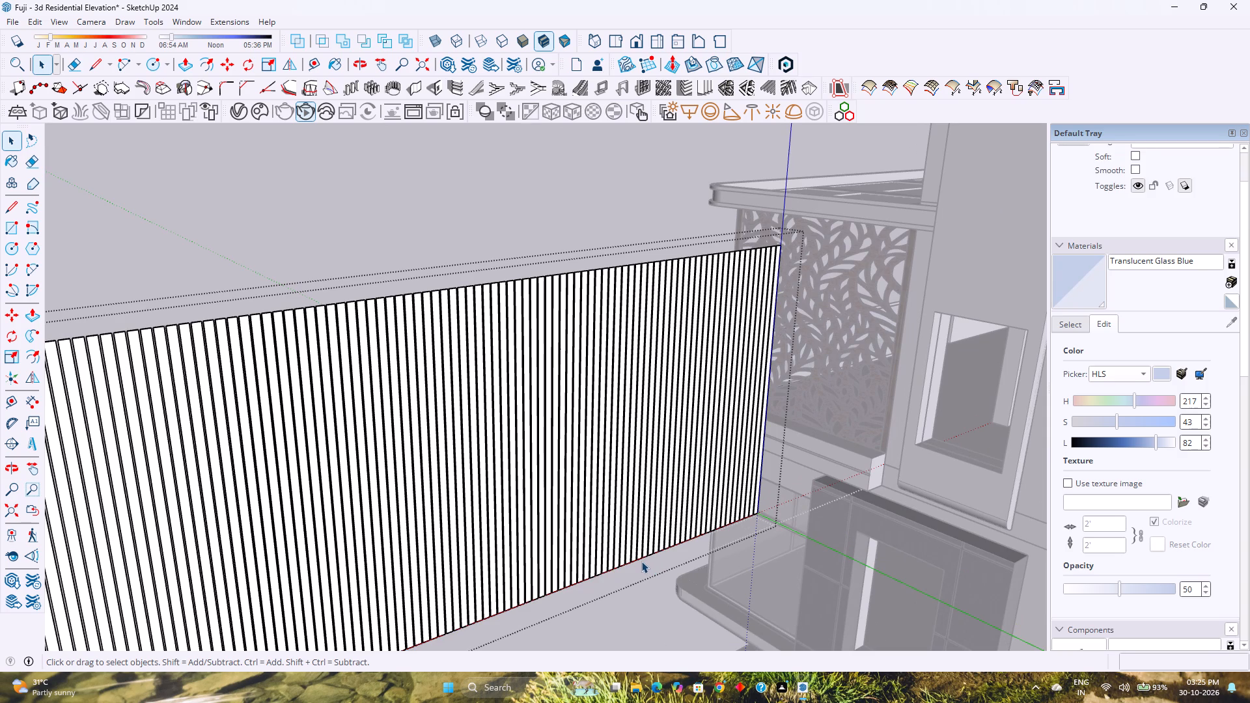
Open the louvre at the opening's upper corner and erase its thin leftover strip down the opening's vertical side.
left_click(627, 562)
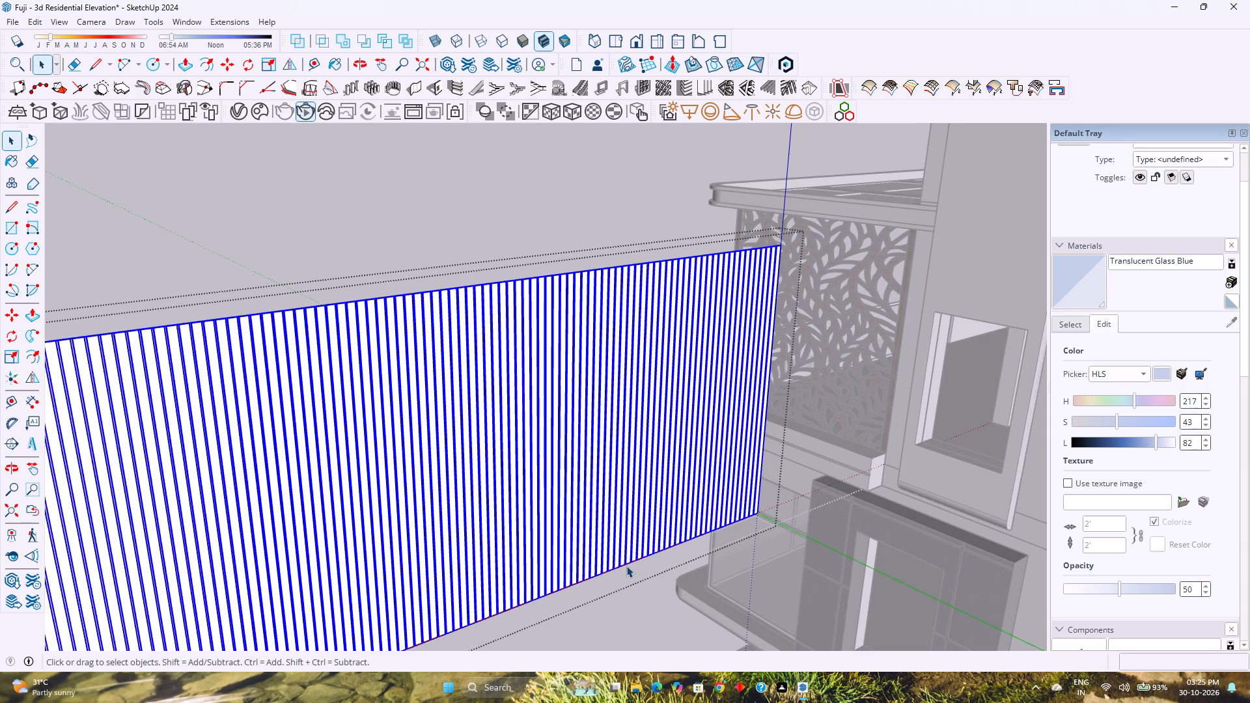
left_click(626, 566)
left_click(626, 566)
scroll(603, 568, "down", 4)
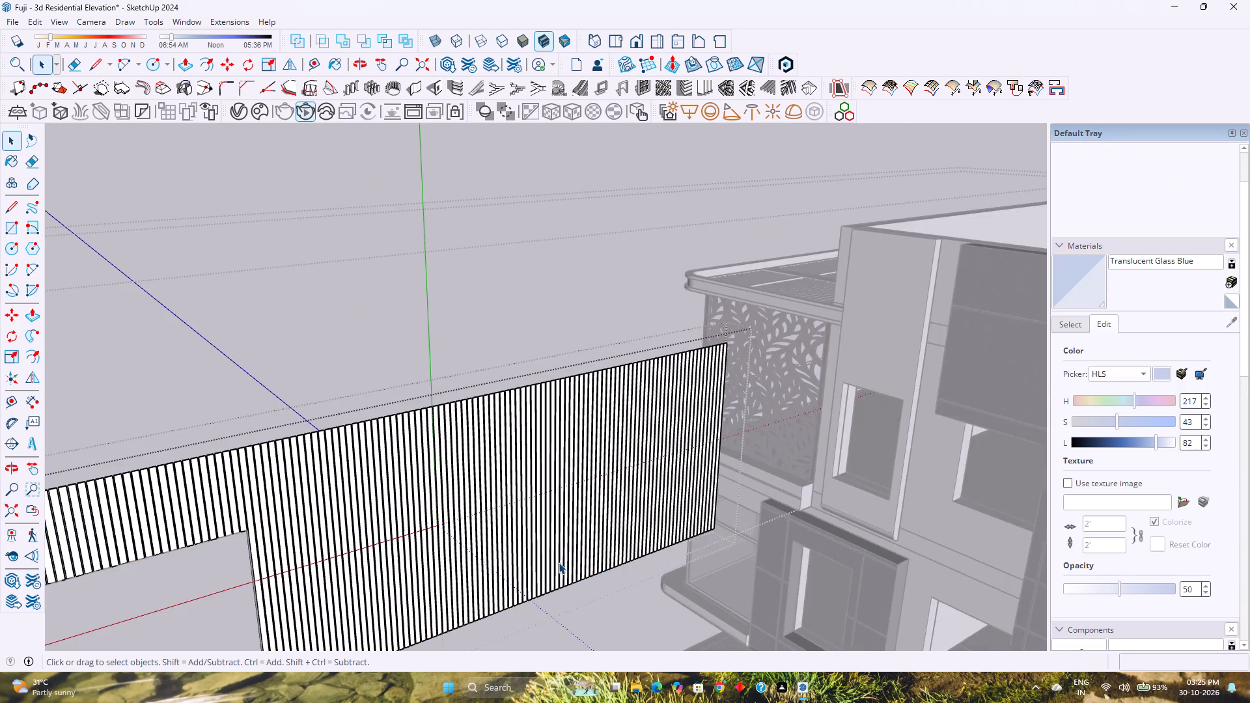
middle_click_drag(558, 558, 579, 494)
middle_click(579, 494)
middle_click(583, 489)
scroll(351, 475, "up", 14)
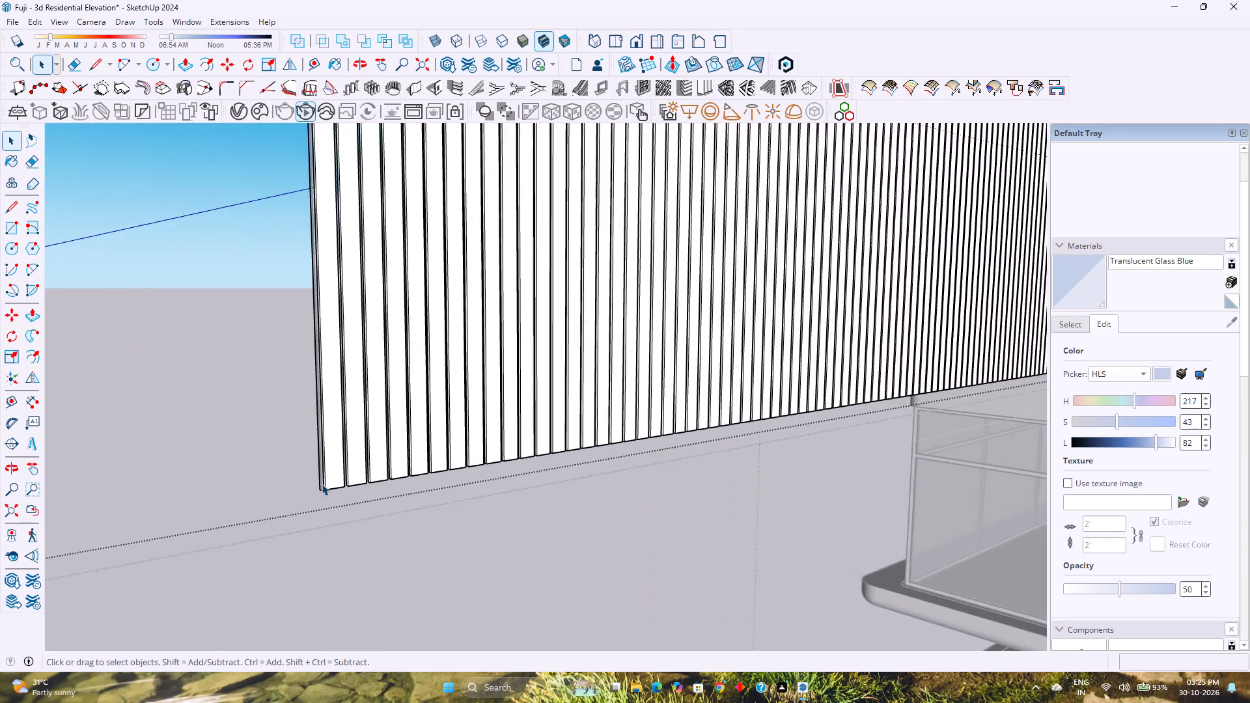
scroll(322, 484, "up", 2)
middle_click_drag(322, 484, 1013, 538)
middle_click(1013, 538)
middle_click(1015, 537)
scroll(321, 544, "down", 5)
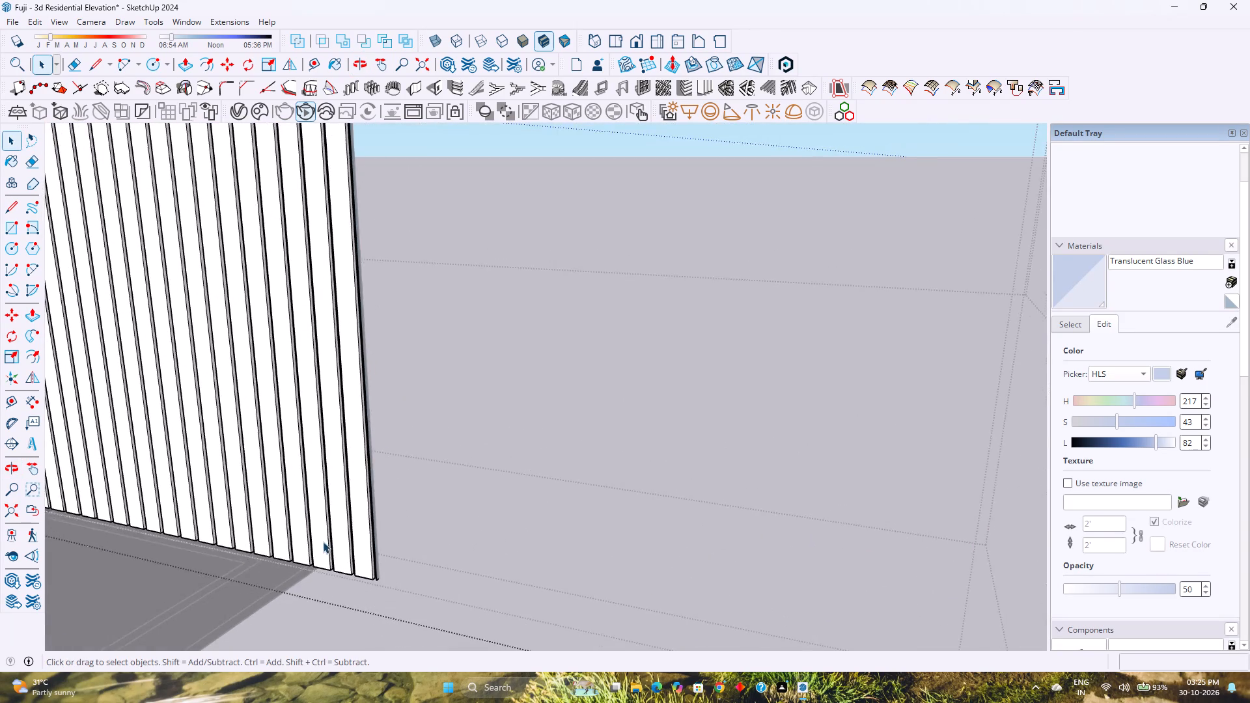
scroll(323, 542, "down", 7)
middle_click_drag(336, 517, 368, 560, "shift")
scroll(350, 449, "up", 4)
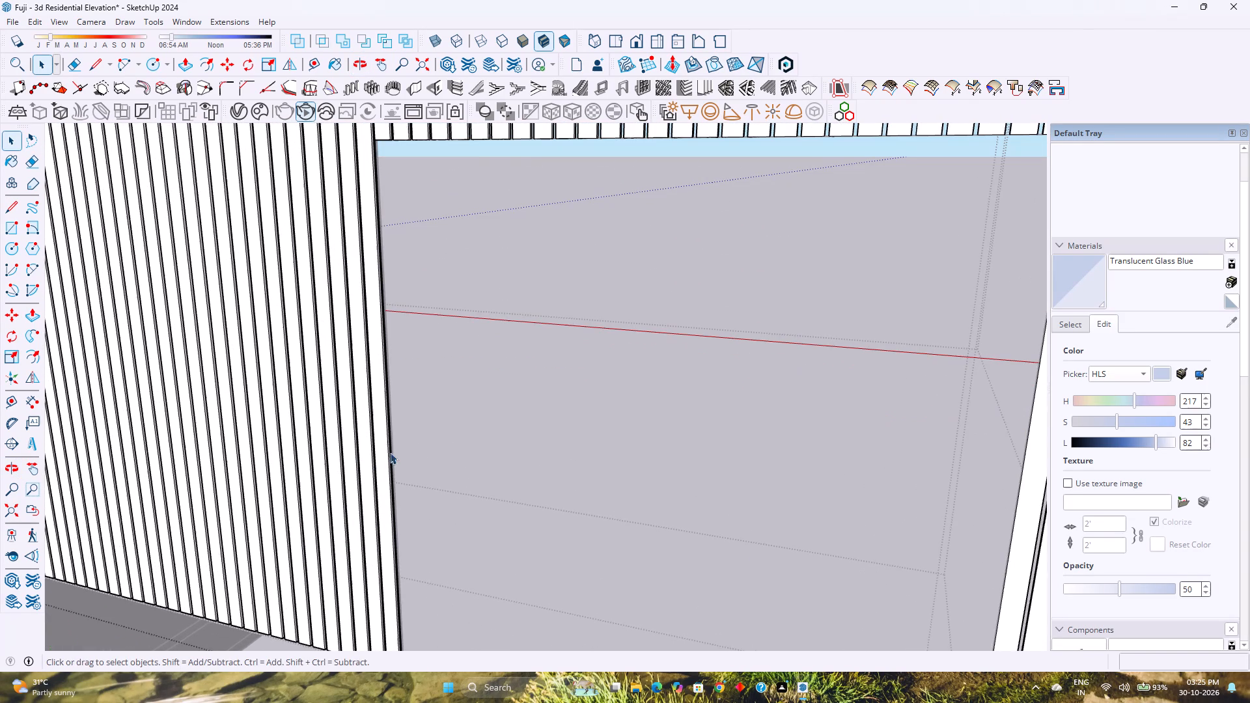
middle_click_drag(382, 460, 428, 596, "shift")
middle_click(428, 596, "shift")
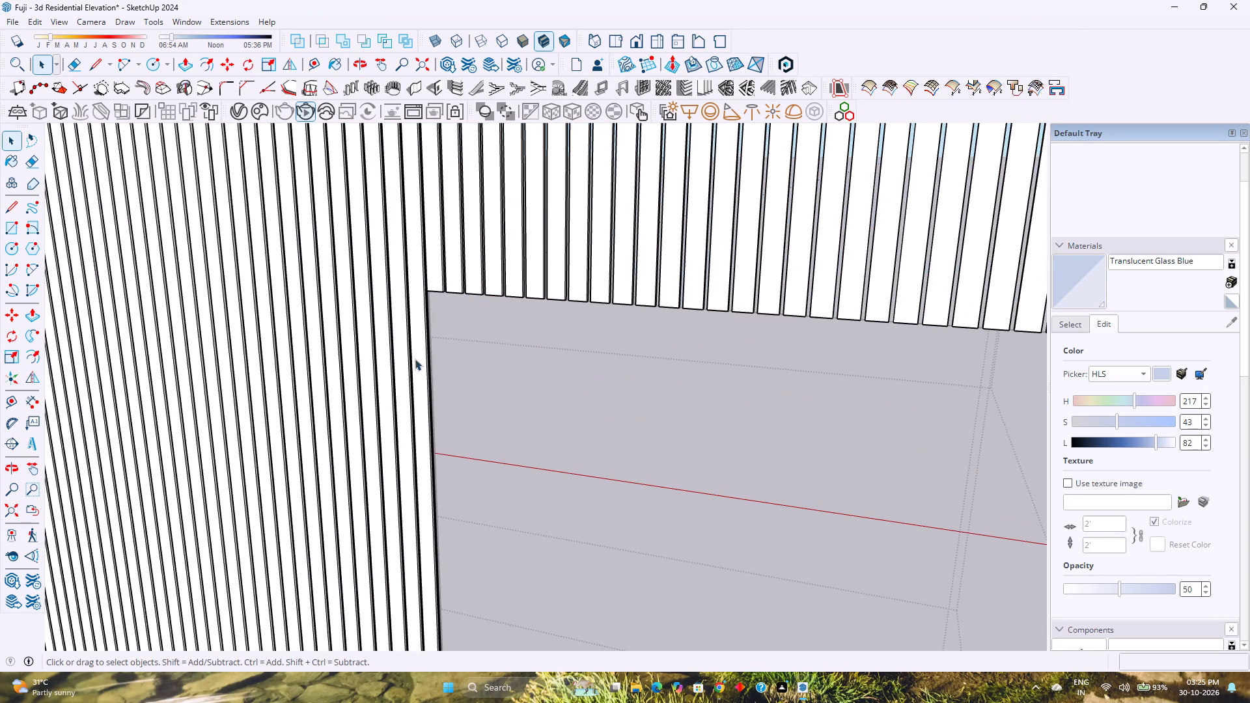
scroll(424, 294, "up", 16)
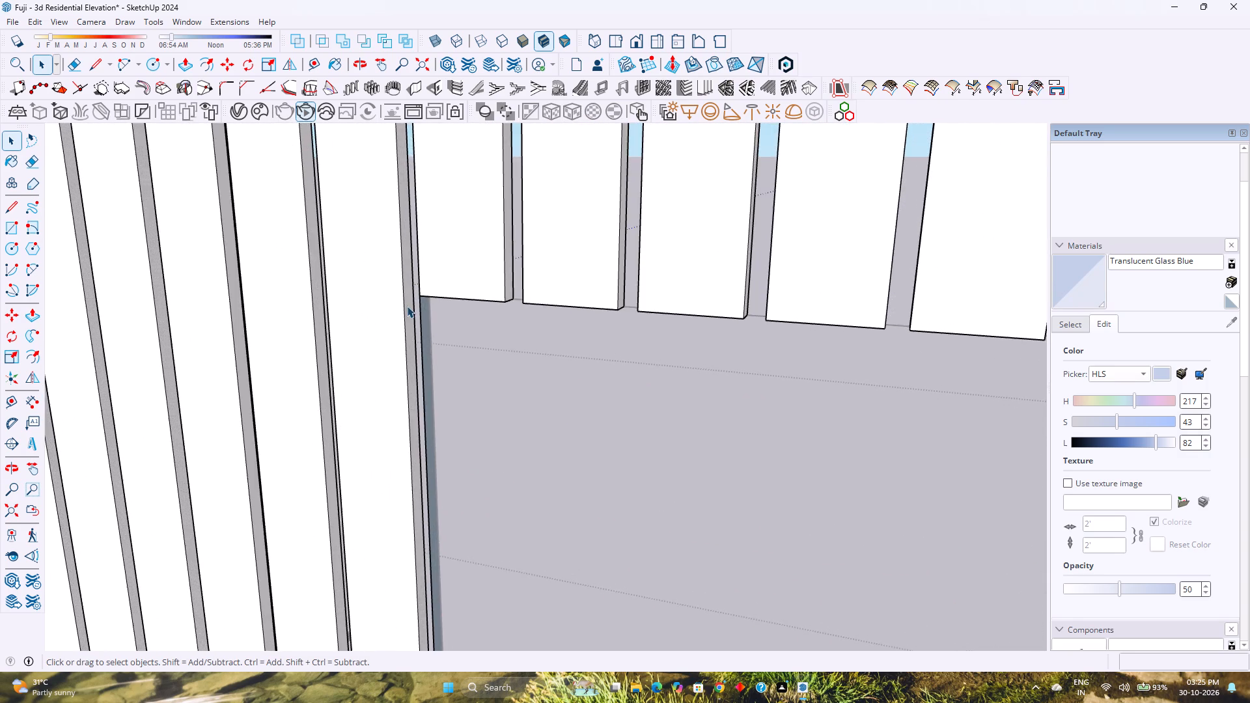
scroll(407, 306, "up", 2)
middle_click_drag(407, 306, 292, 372)
middle_click(292, 372)
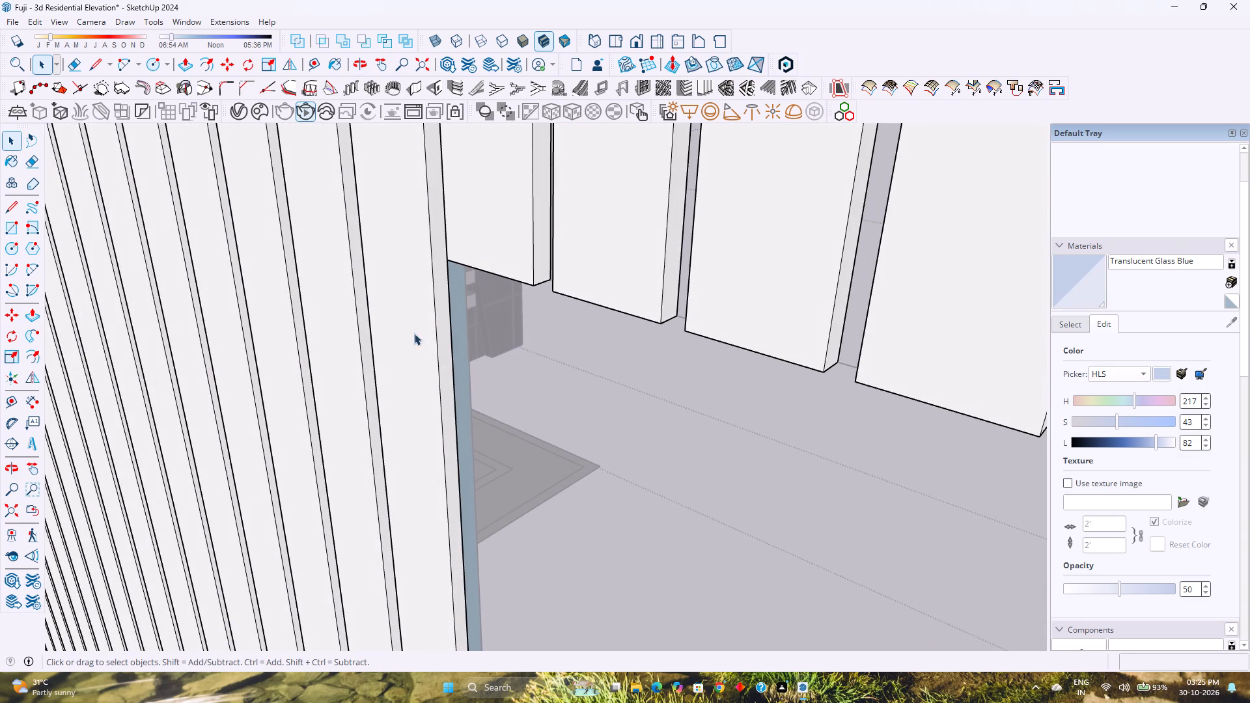
double_click(459, 318)
scroll(459, 318, "up", 1)
left_click(459, 318)
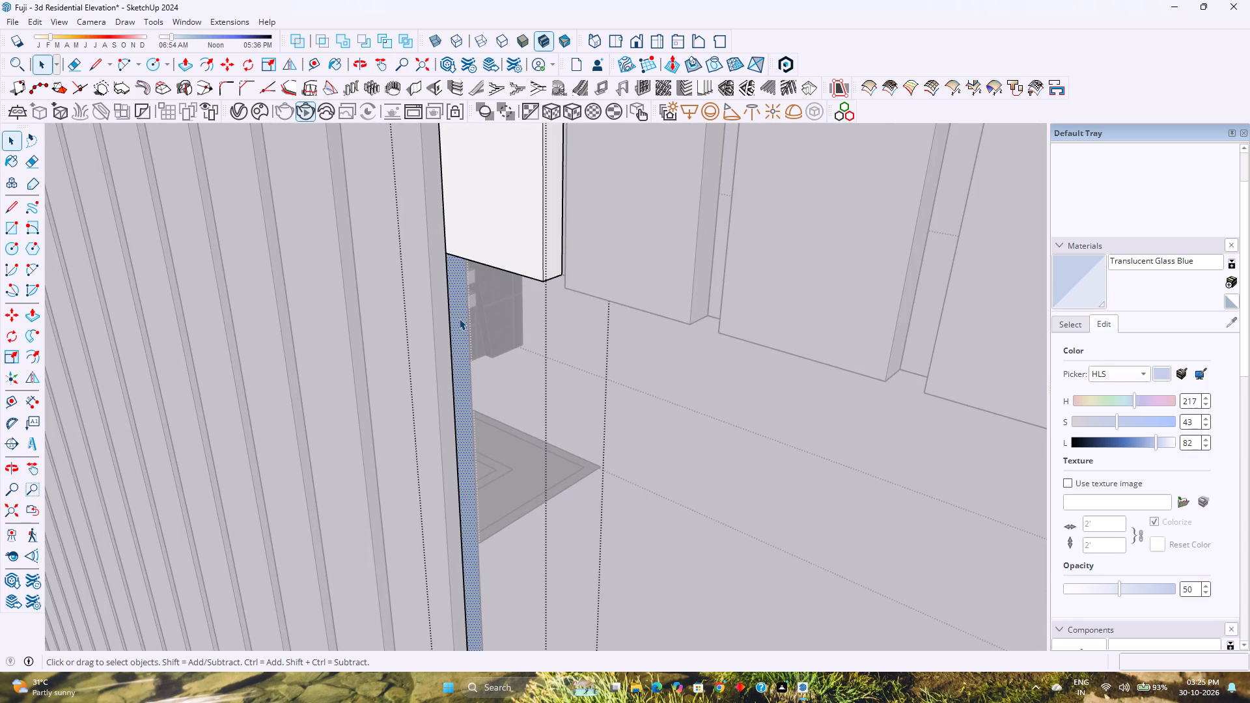
scroll(454, 318, "up", 3)
middle_click_drag(454, 317, 523, 315)
middle_click(523, 315)
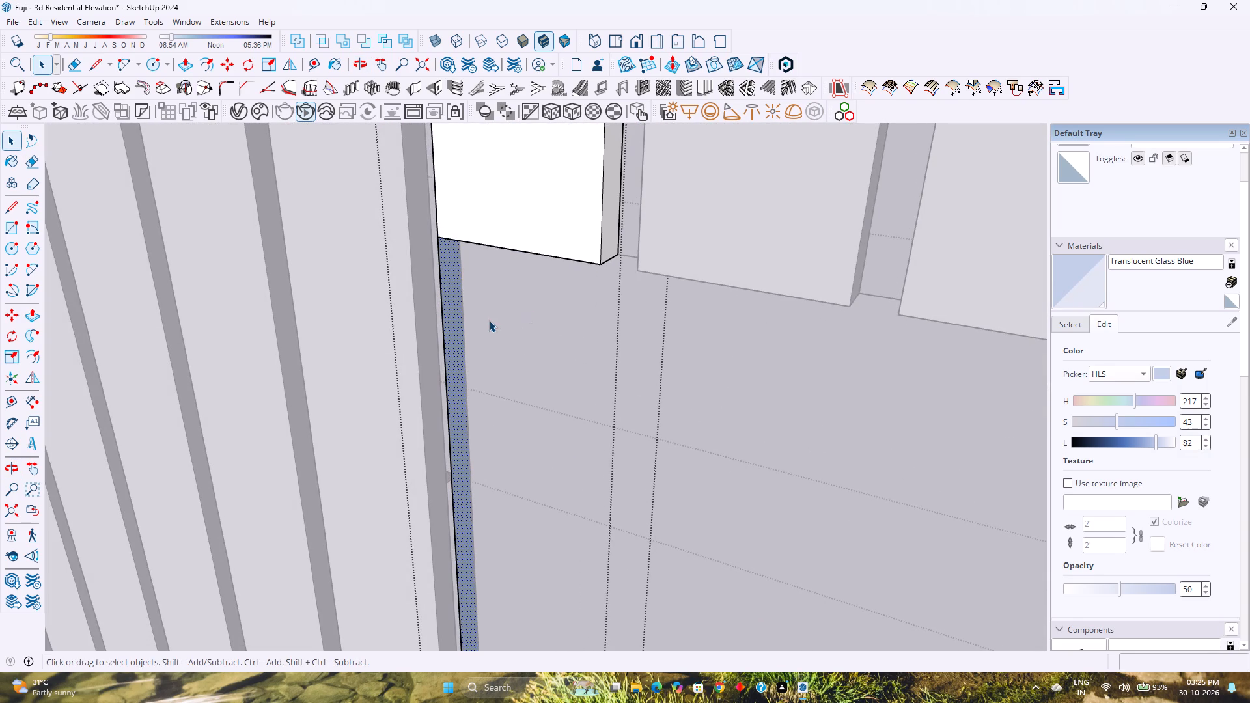
key("e")
left_click_drag(462, 326, 445, 335)
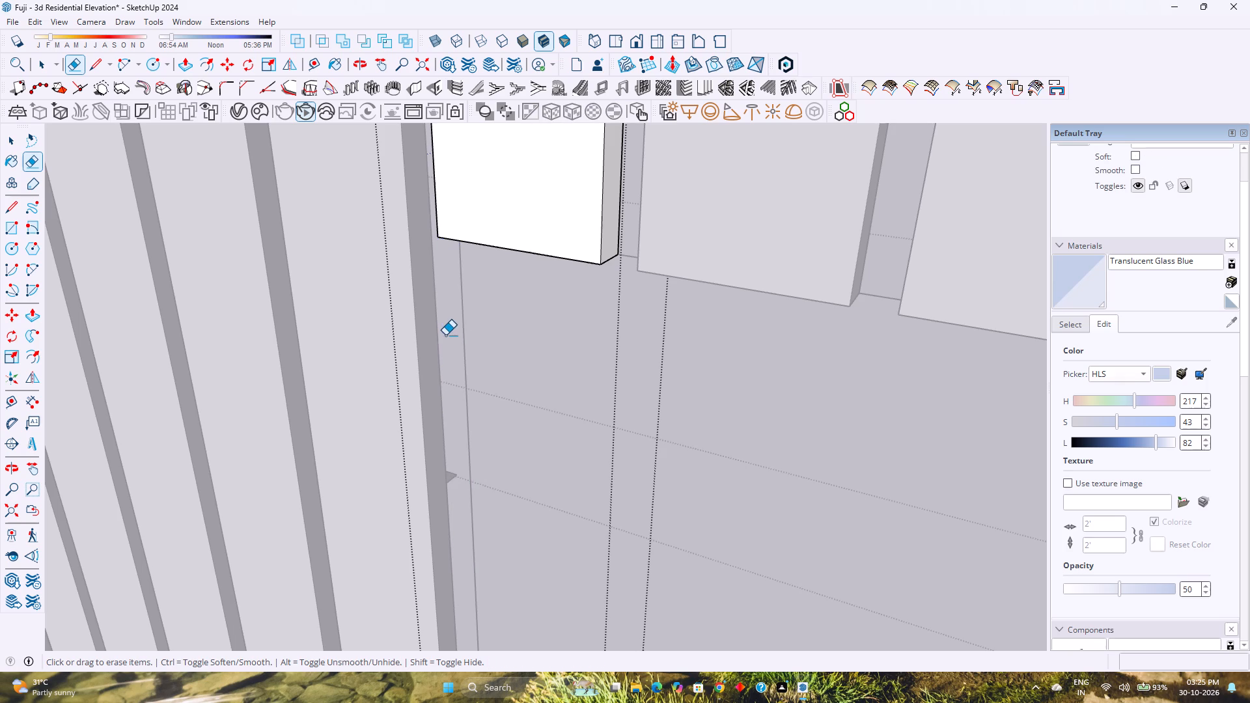
key("space")
key("Escape")
Open the thin leftover louvre strip at the opening's lower house-side corner and erase its remaining edges.
scroll(454, 331, "down", 7)
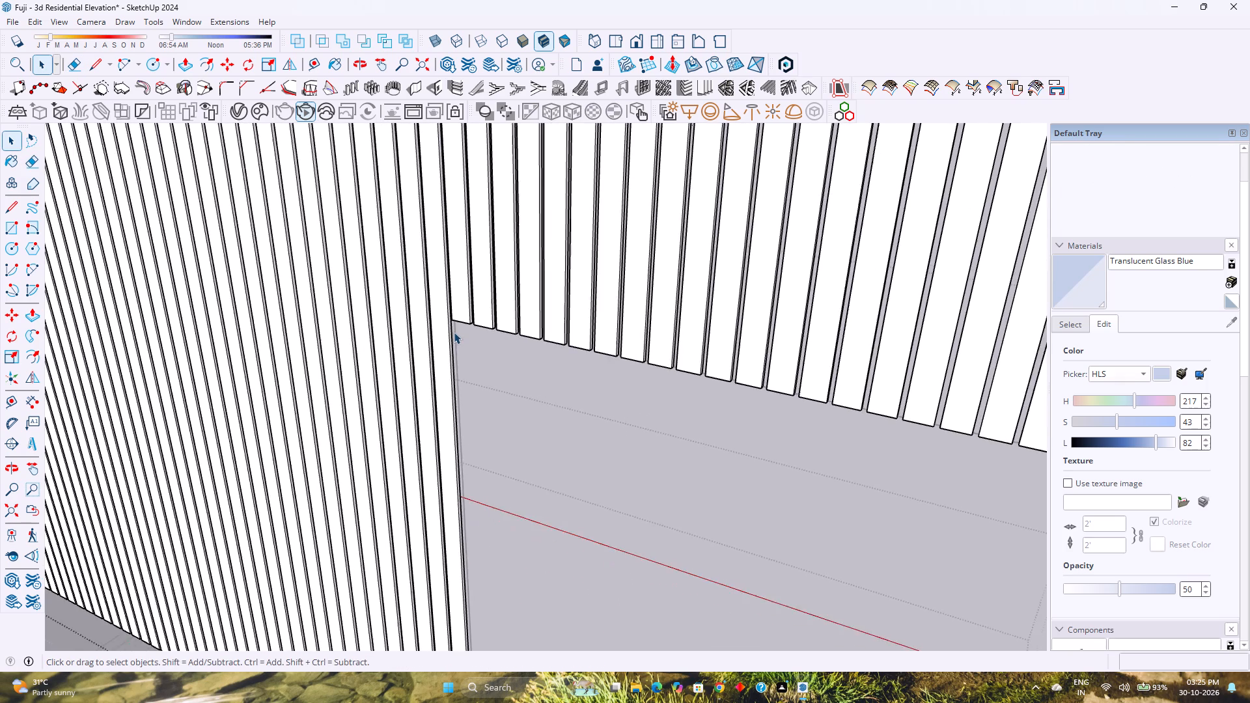
scroll(454, 332, "down", 12)
middle_click_drag(499, 379, 637, 389)
middle_click(637, 389)
middle_click_drag(633, 389, 605, 391, "shift")
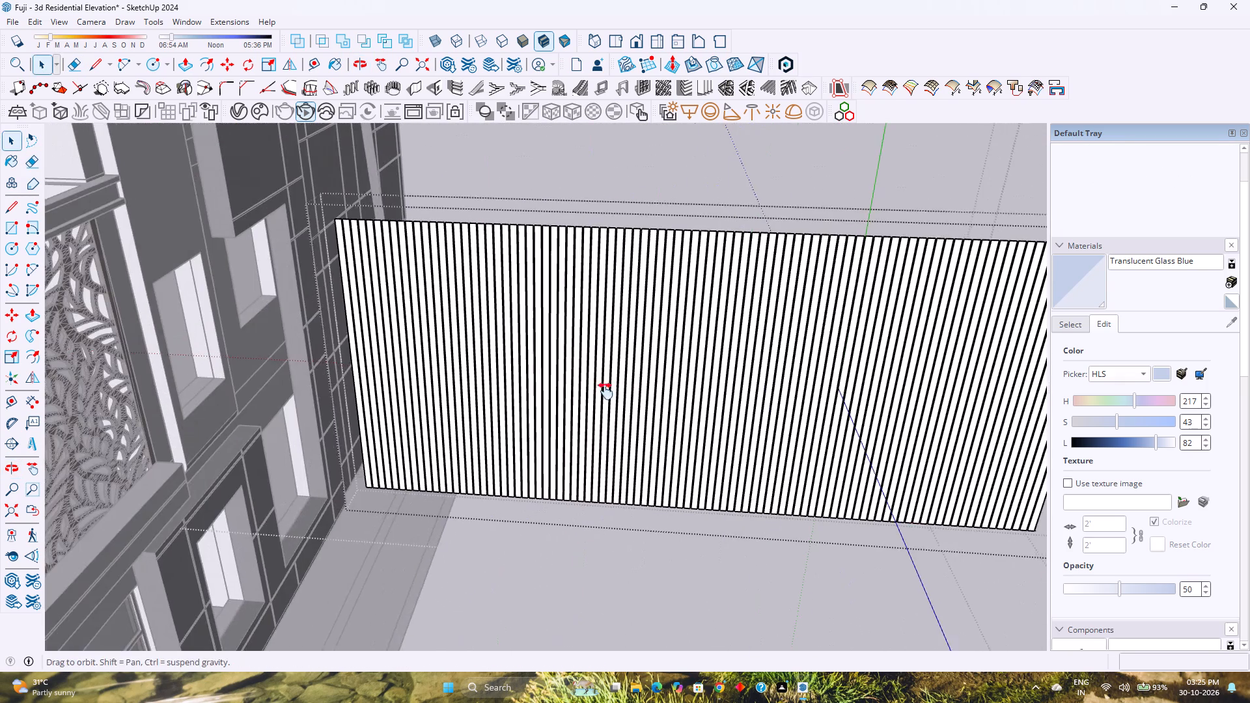
middle_click_drag(605, 391, 323, 393, "shift")
middle_click(321, 393, "shift")
scroll(506, 422, "up", 1, "shift")
middle_click_drag(502, 422, 400, 430, "shift")
middle_click(399, 430, "shift")
scroll(657, 566, "up", 7)
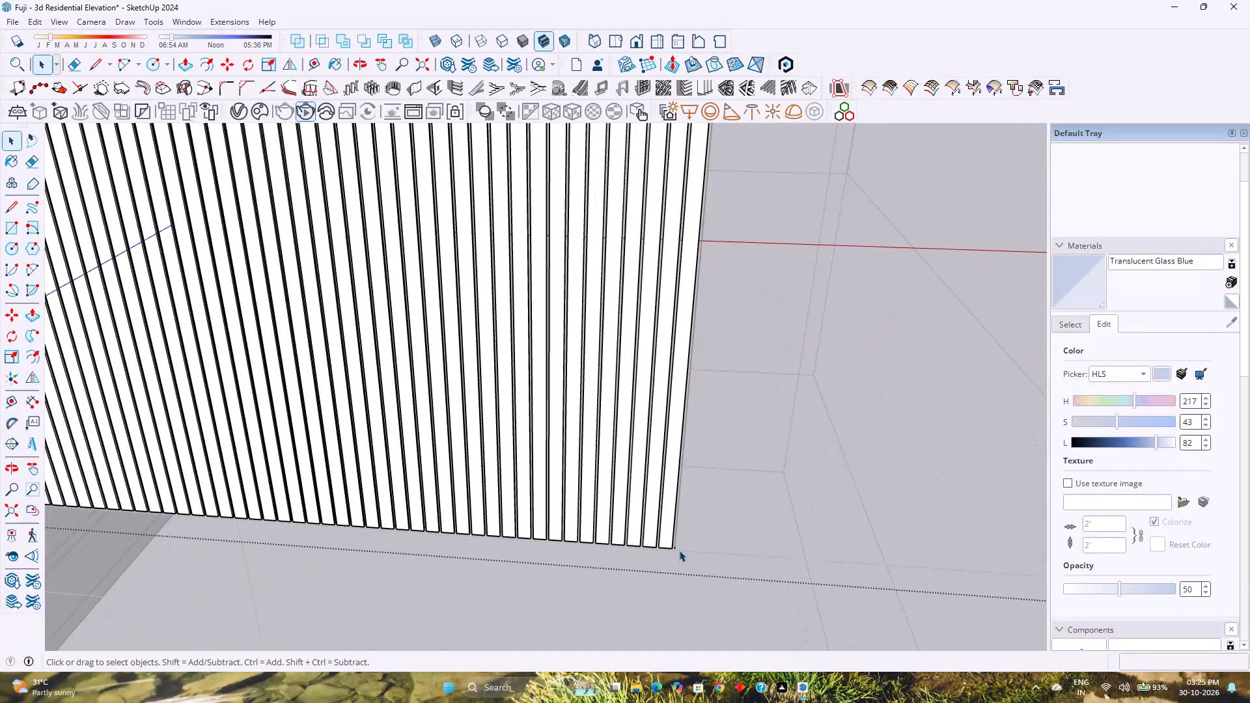
scroll(679, 550, "up", 11)
double_click(656, 531)
scroll(670, 542, "up", 4)
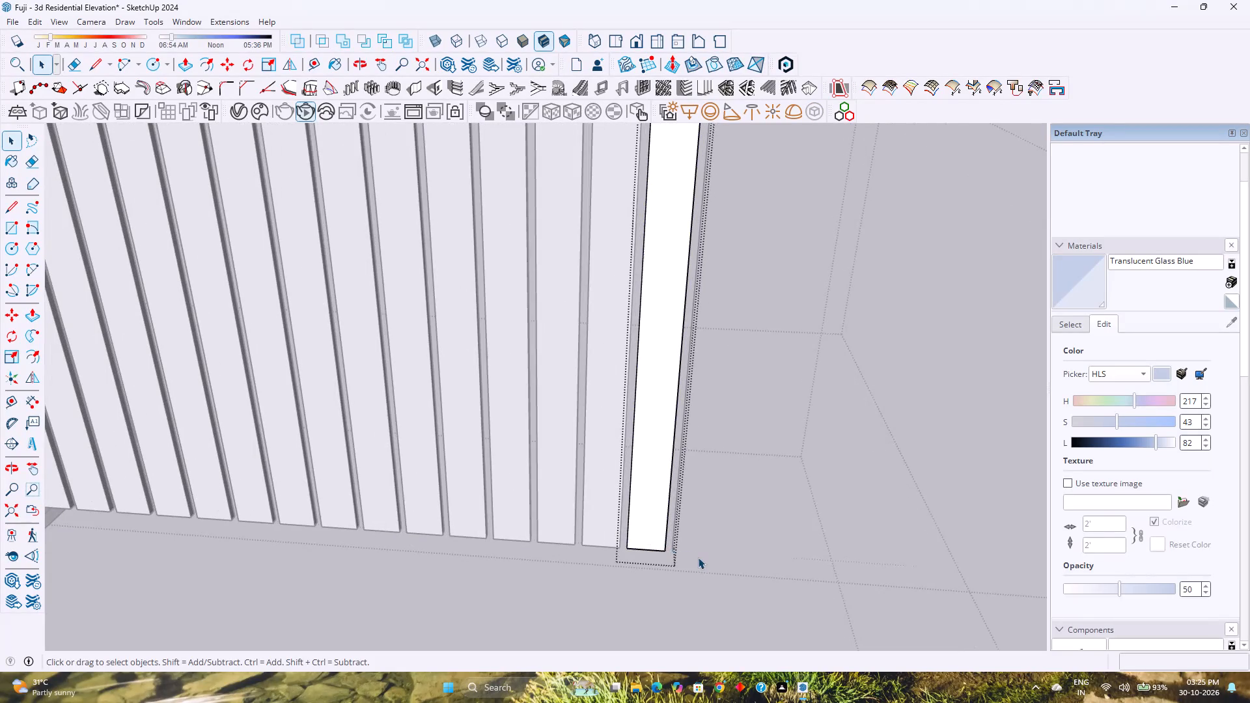
key("Escape")
middle_click_drag(690, 554, 582, 562)
middle_click(582, 562)
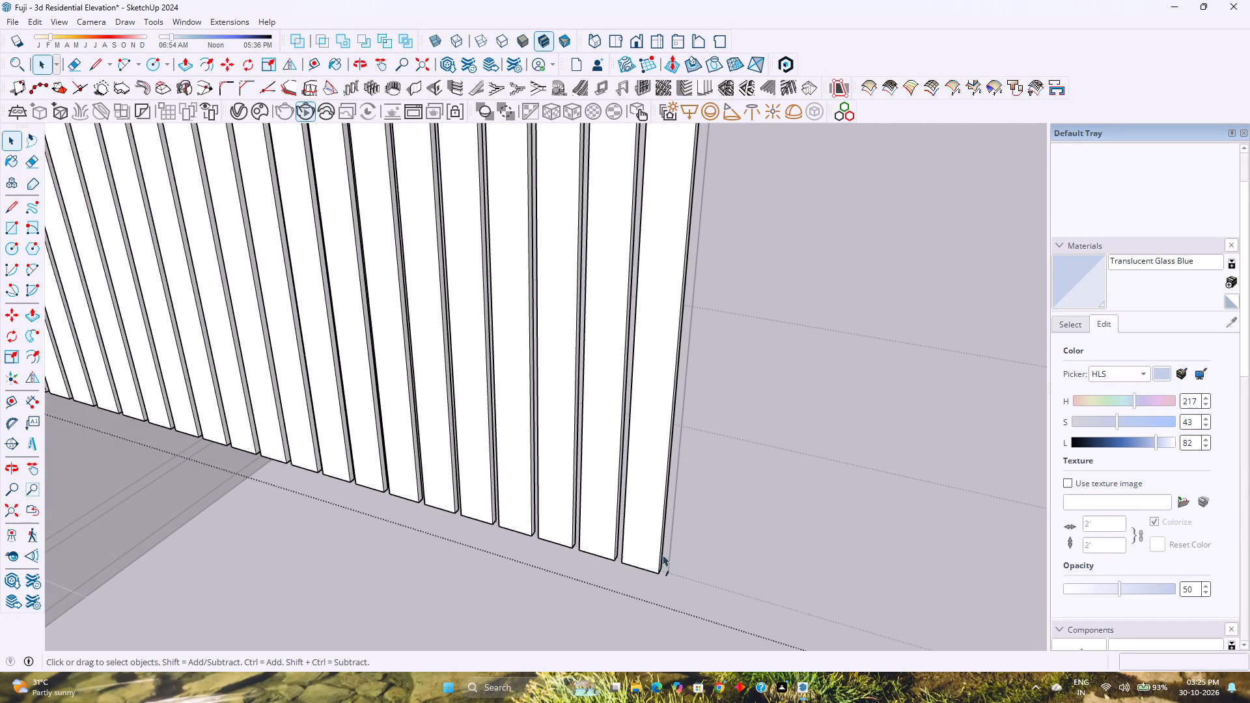
double_click(657, 547)
key("Escape")
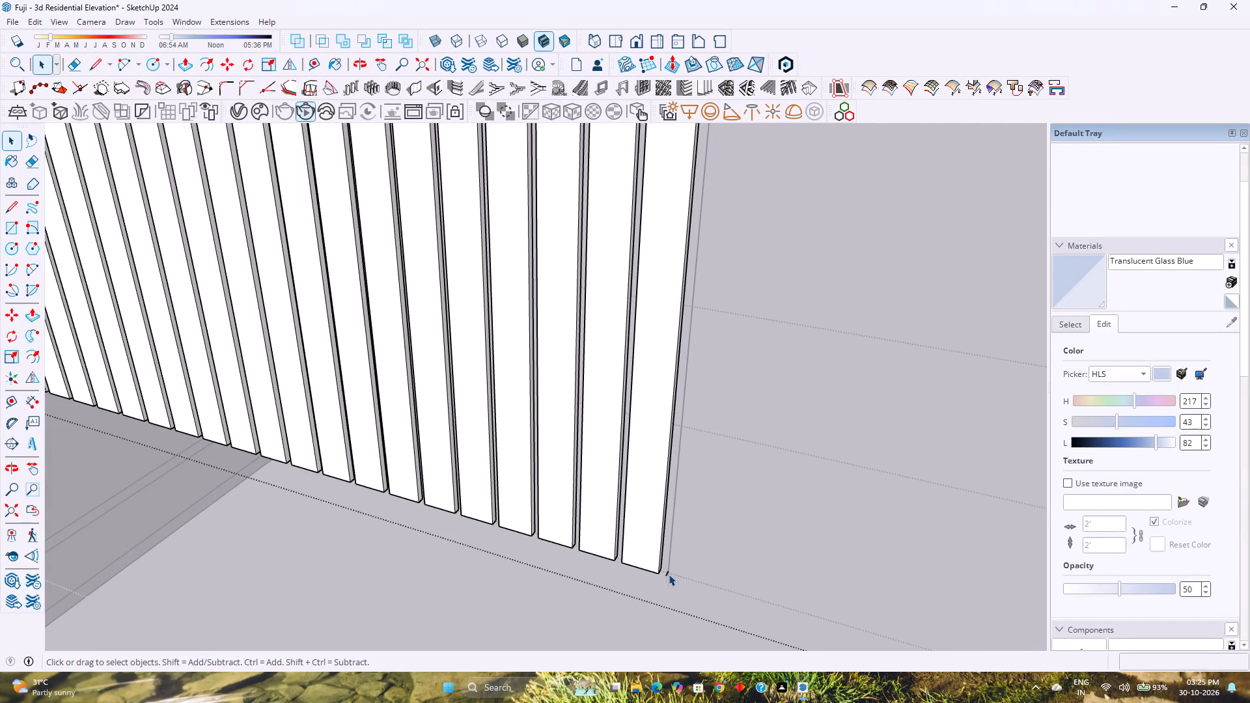
double_click(666, 573)
scroll(666, 573, "up", 12)
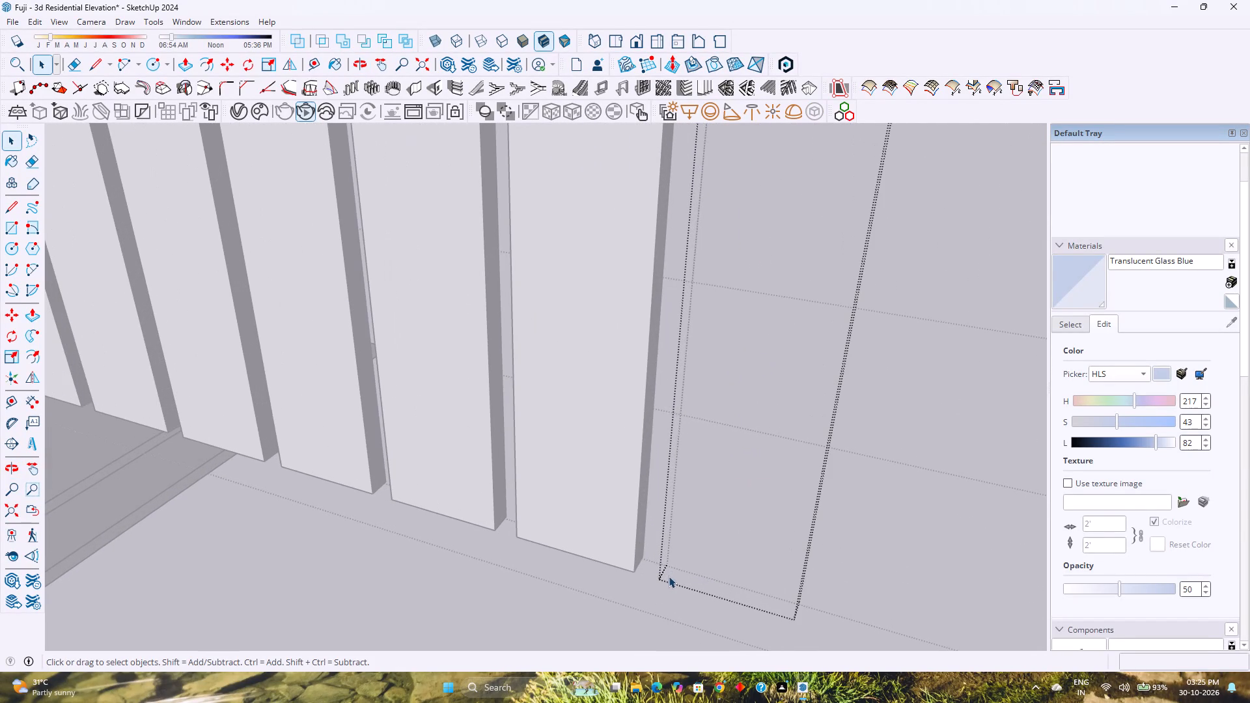
key("e")
left_click_drag(667, 570, 659, 586)
left_click_drag(667, 557, 671, 506)
left_click_drag(678, 497, 672, 494)
key("space")
key("Escape")
Delete the leftover vertical wall edge along the opening's house-side jamb.
left_click(676, 499)
key("Escape")
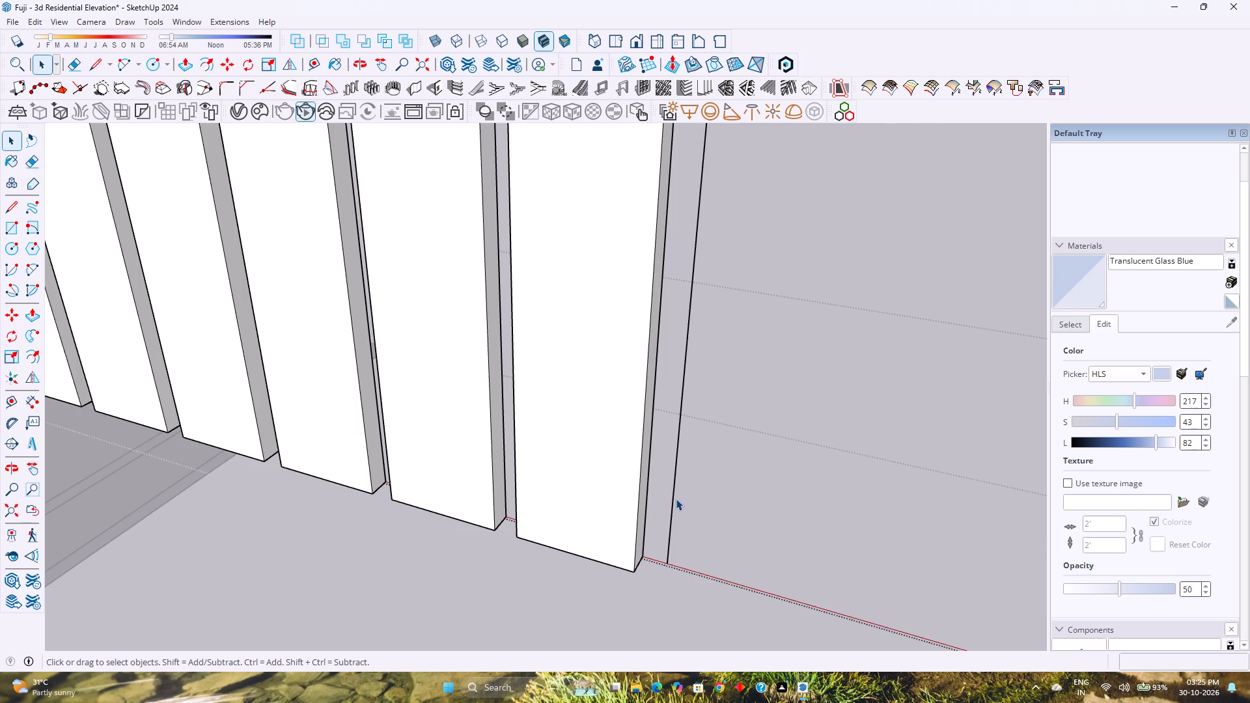
left_click(674, 494)
key("Delete")
Delete the leftover vertical wall edge along the opening's other side, beside the narrow outer group of louvres.
scroll(664, 499, "down", 5)
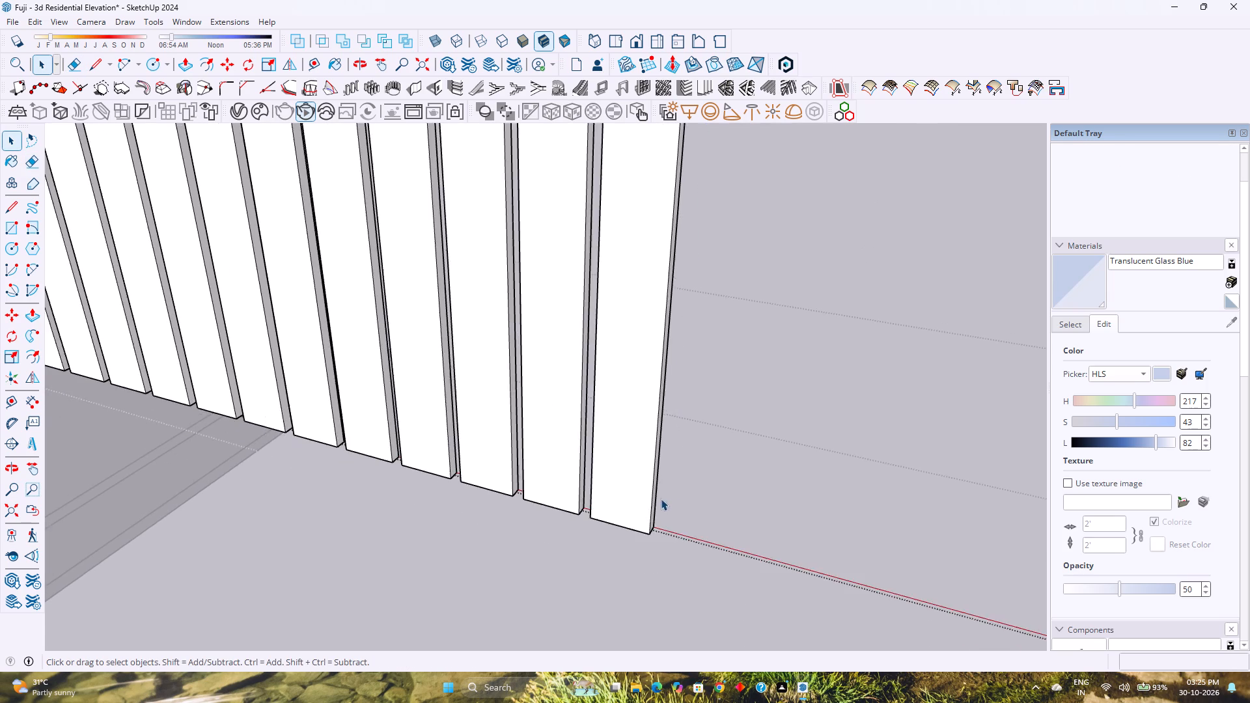
scroll(661, 499, "down", 3)
scroll(607, 516, "up", 5)
middle_click_drag(610, 512, 527, 506, "shift")
middle_click(525, 506, "shift")
scroll(524, 503, "down", 7)
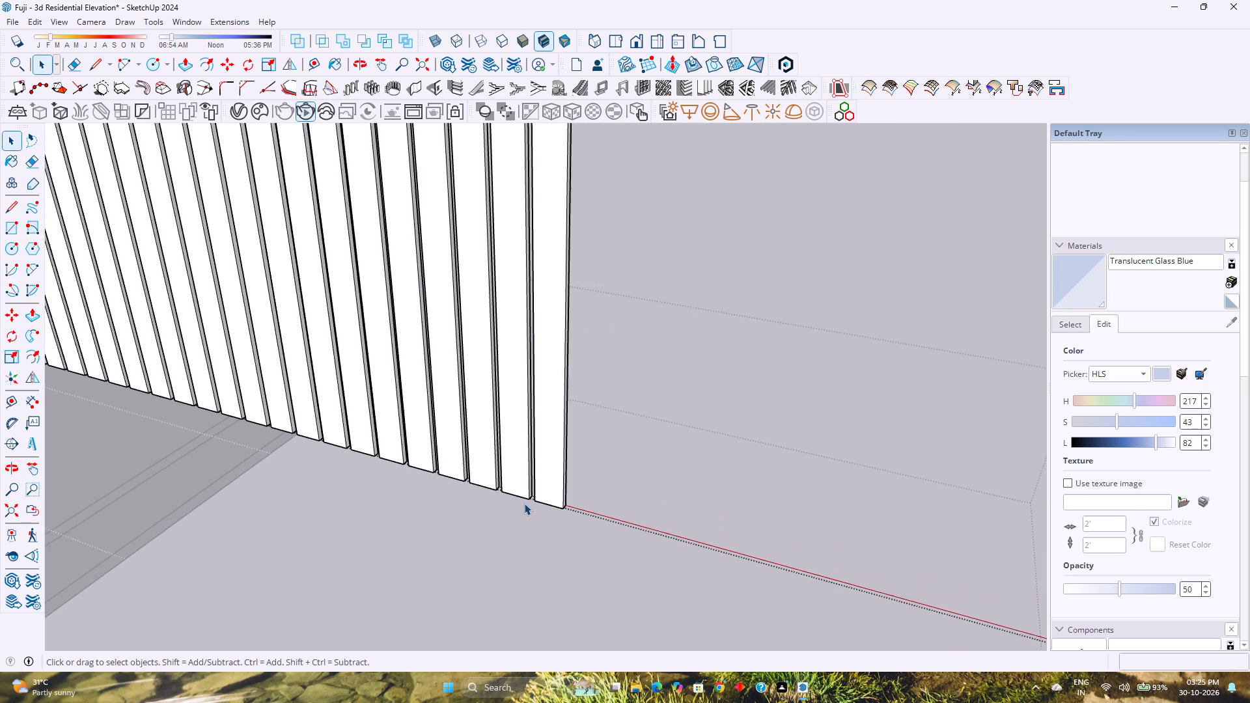
scroll(524, 503, "down", 8)
middle_click_drag(575, 519, 487, 517, "shift")
middle_click_drag(495, 519, 615, 549)
middle_click(615, 549)
middle_click_drag(594, 531, 492, 504, "shift")
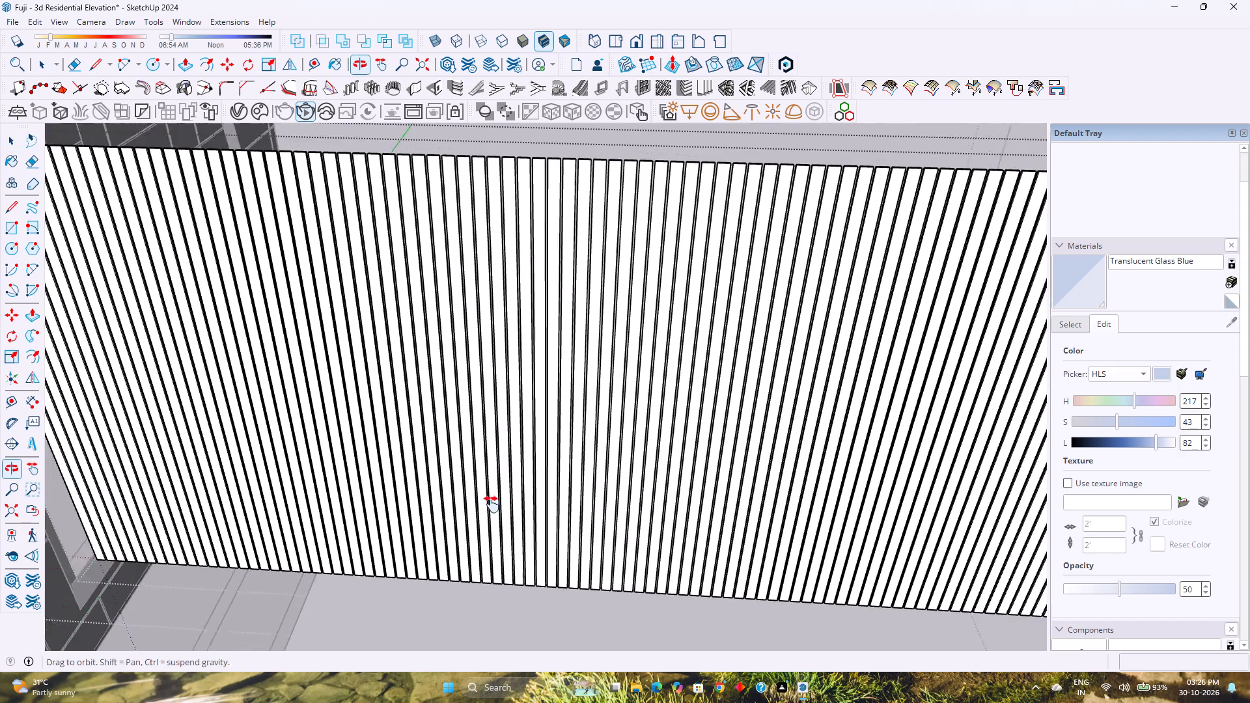
middle_click_drag(492, 504, 331, 491, "shift")
middle_click(331, 491, "shift")
scroll(408, 492, "down", 4)
middle_click_drag(753, 540, 337, 504, "shift")
middle_click(337, 504, "shift")
scroll(559, 547, "up", 3)
middle_click_drag(557, 545, 625, 557)
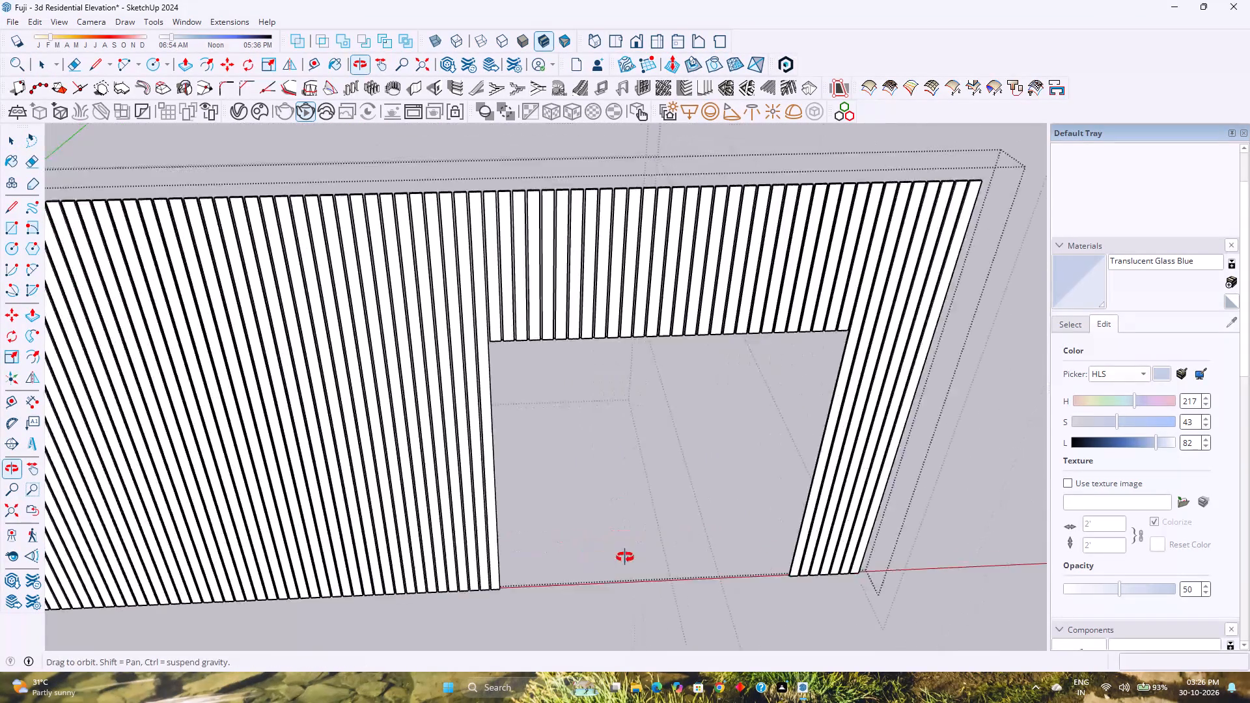
middle_click_drag(625, 557, 710, 564)
middle_click_drag(739, 551, 265, 519, "shift")
middle_click(264, 519, "shift")
scroll(823, 476, "up", 11)
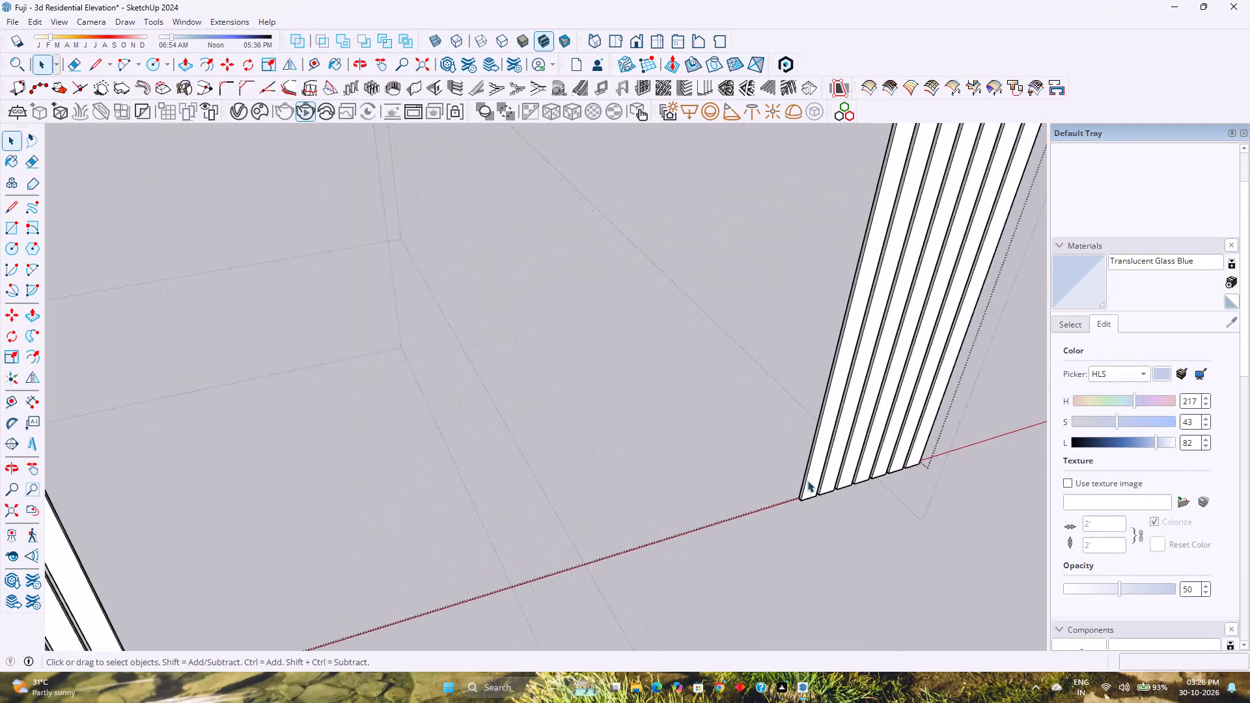
scroll(807, 480, "up", 9)
left_click(800, 467)
left_click(800, 467)
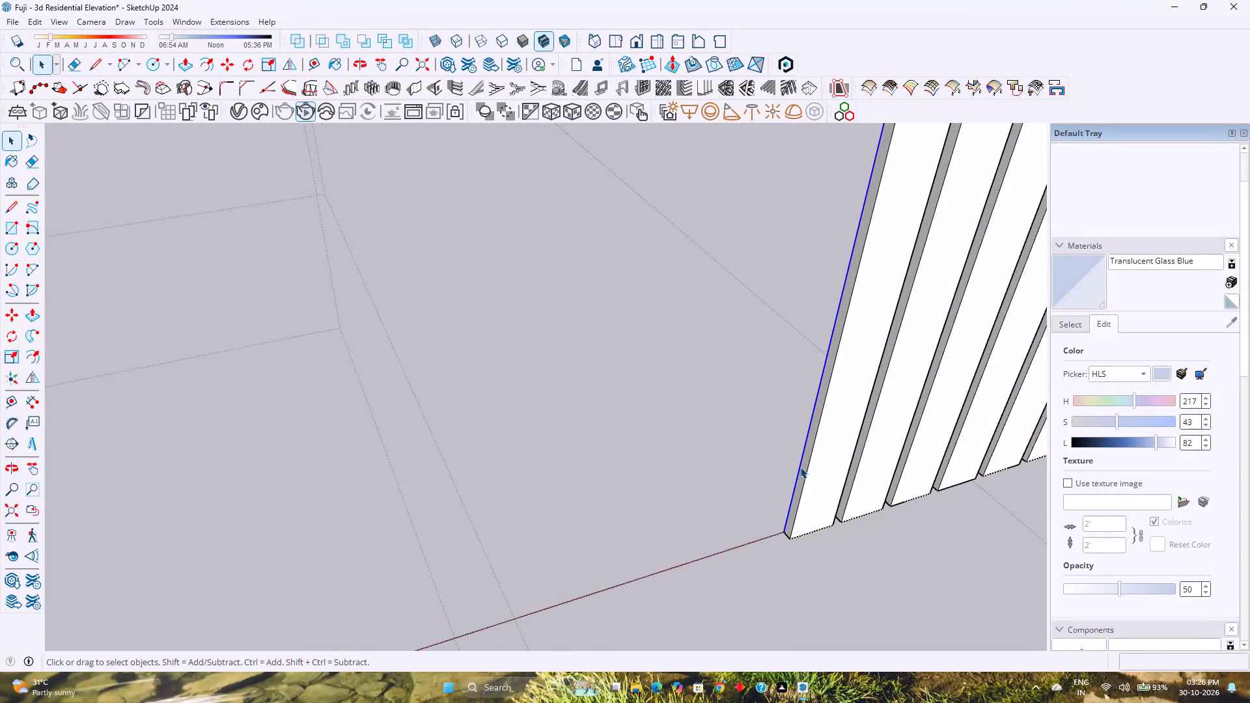
key("Delete")
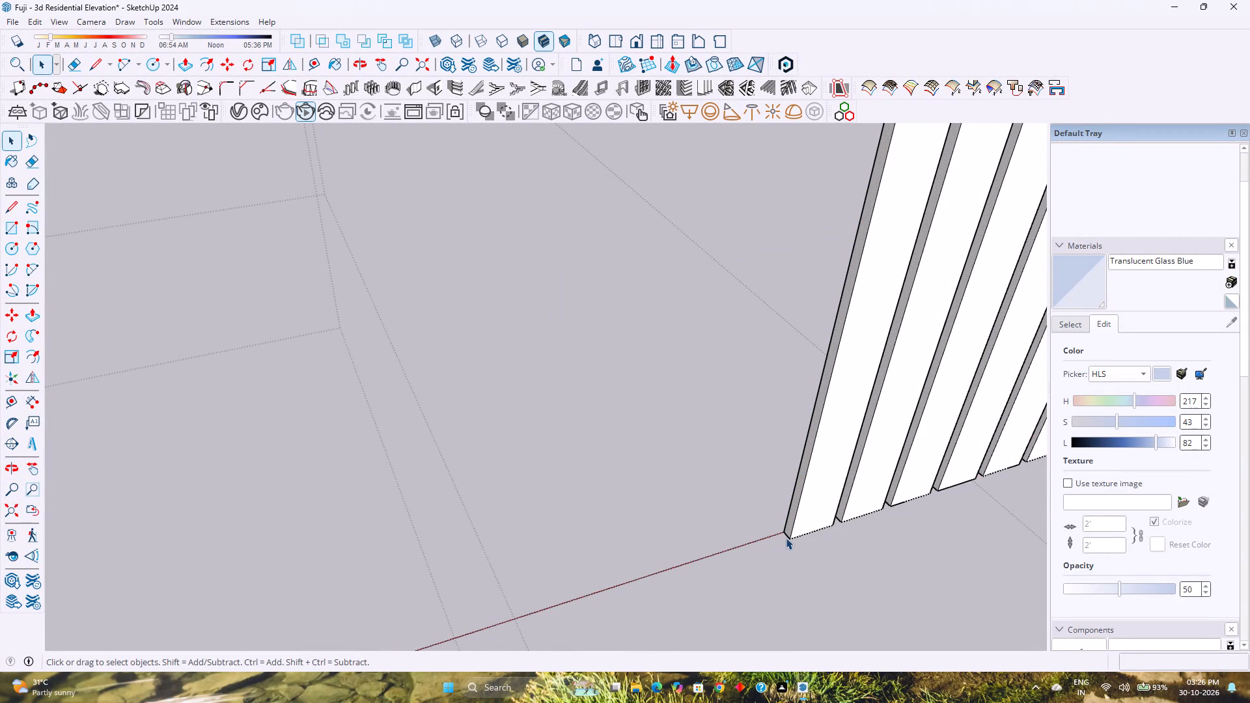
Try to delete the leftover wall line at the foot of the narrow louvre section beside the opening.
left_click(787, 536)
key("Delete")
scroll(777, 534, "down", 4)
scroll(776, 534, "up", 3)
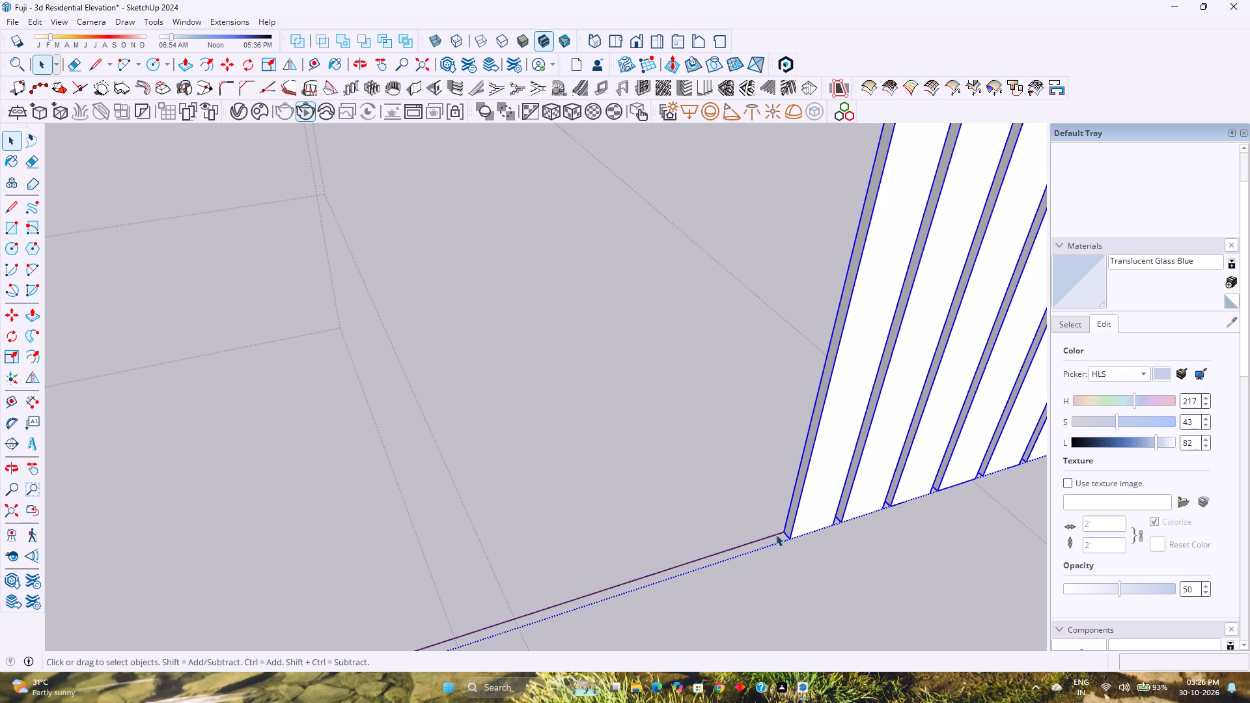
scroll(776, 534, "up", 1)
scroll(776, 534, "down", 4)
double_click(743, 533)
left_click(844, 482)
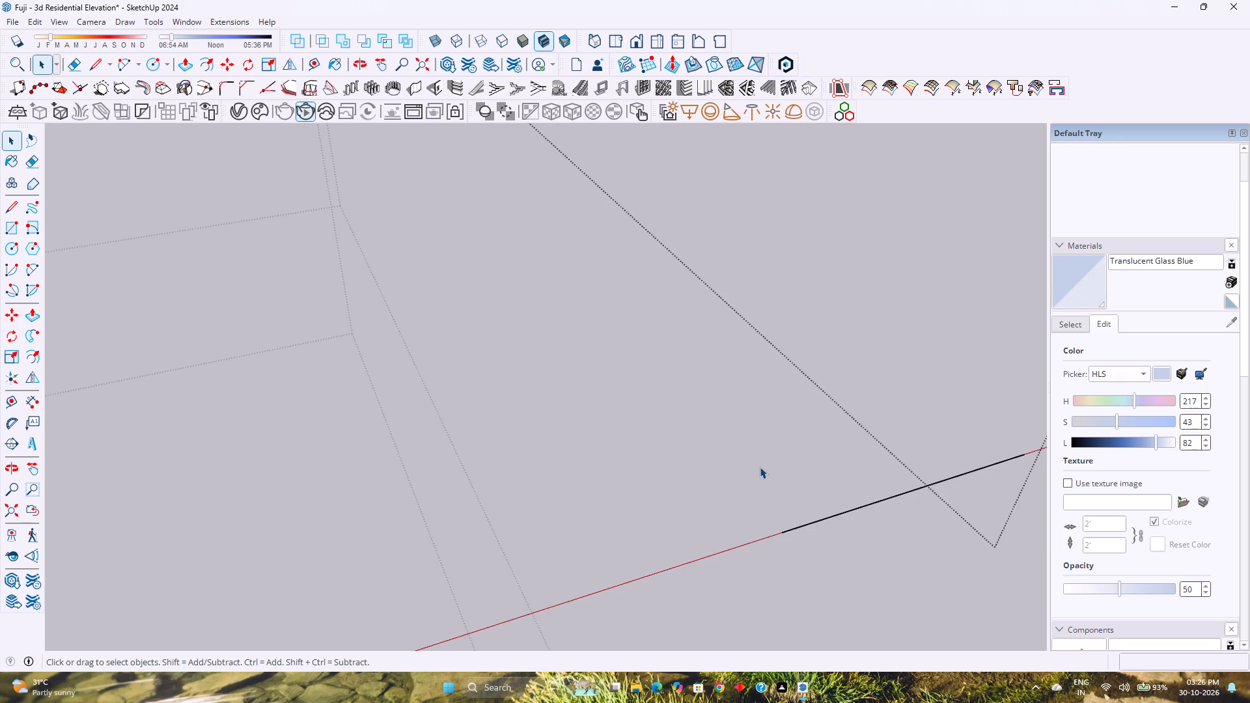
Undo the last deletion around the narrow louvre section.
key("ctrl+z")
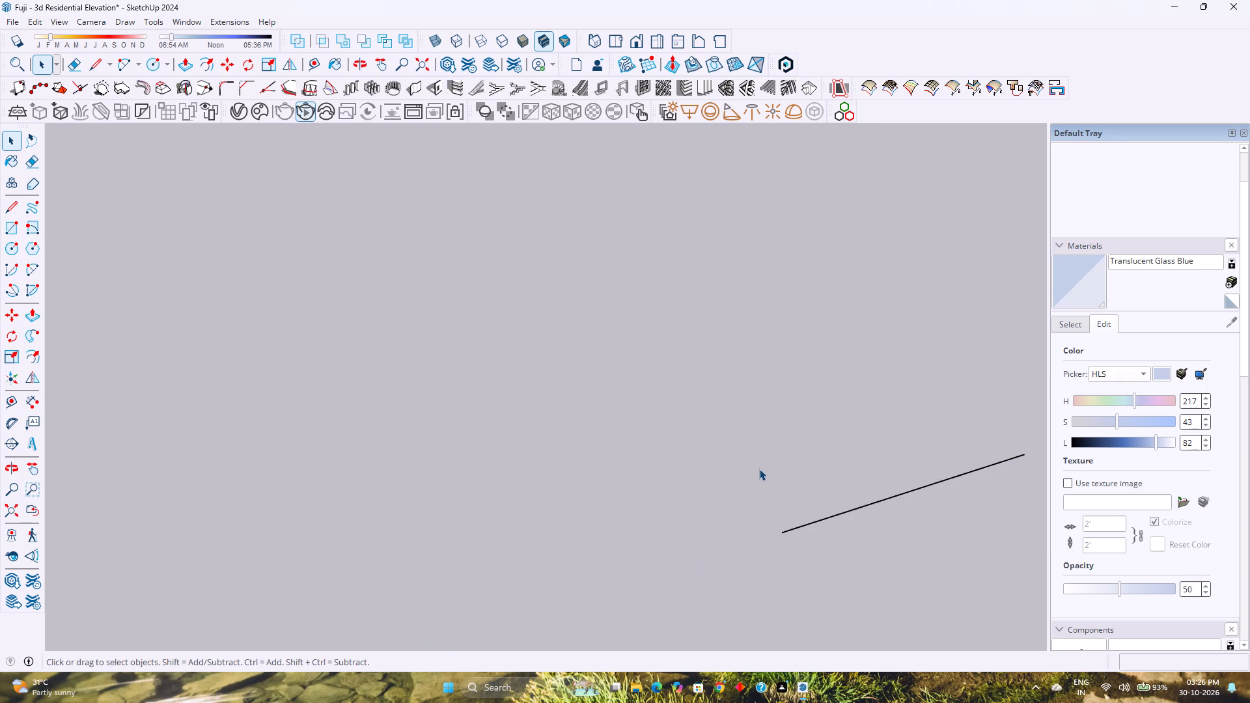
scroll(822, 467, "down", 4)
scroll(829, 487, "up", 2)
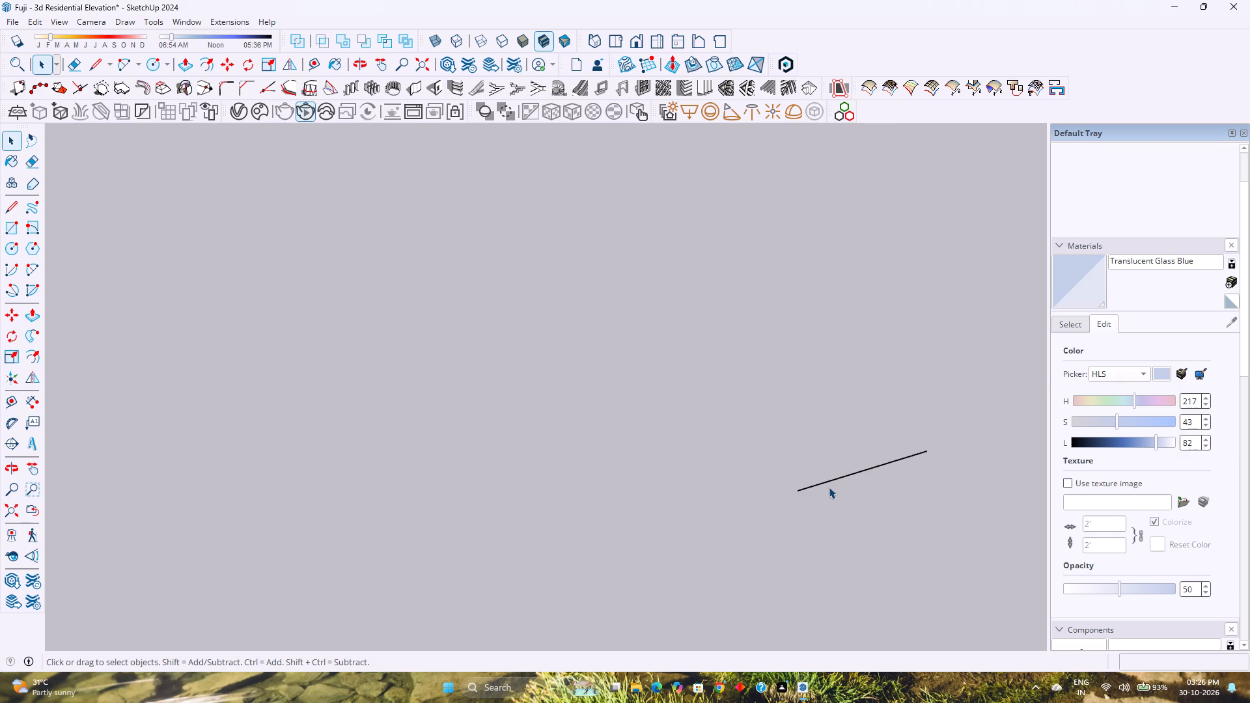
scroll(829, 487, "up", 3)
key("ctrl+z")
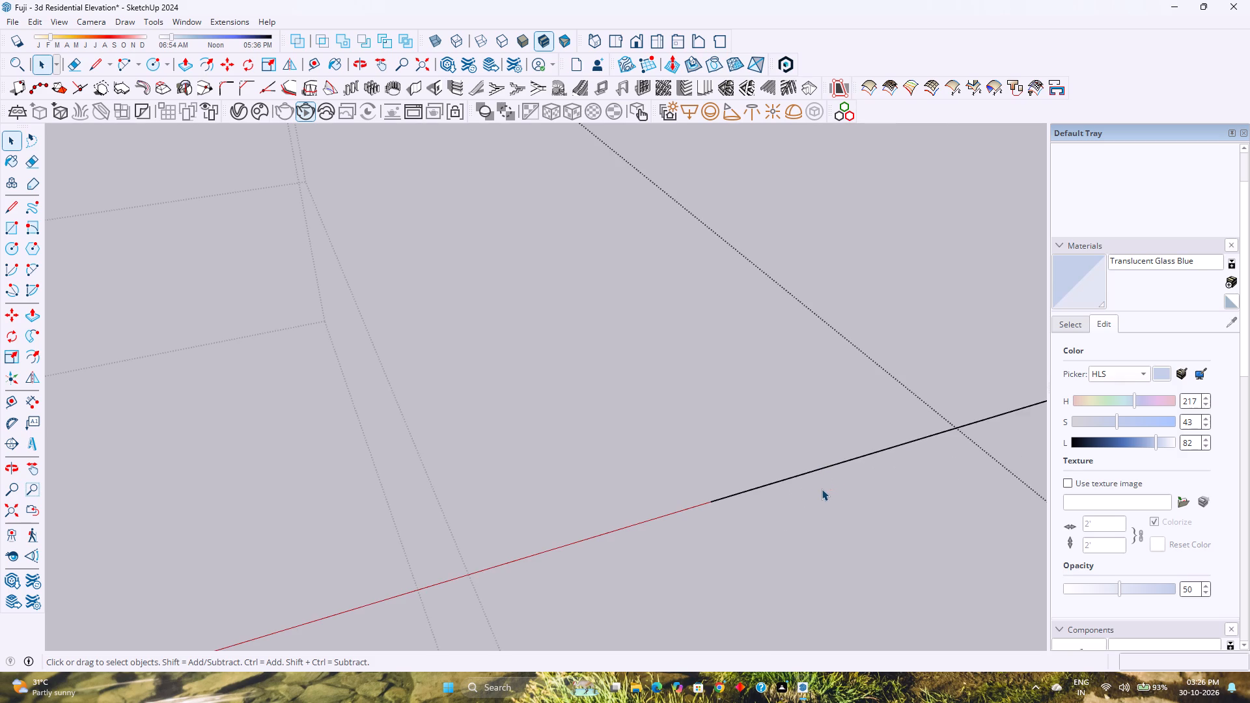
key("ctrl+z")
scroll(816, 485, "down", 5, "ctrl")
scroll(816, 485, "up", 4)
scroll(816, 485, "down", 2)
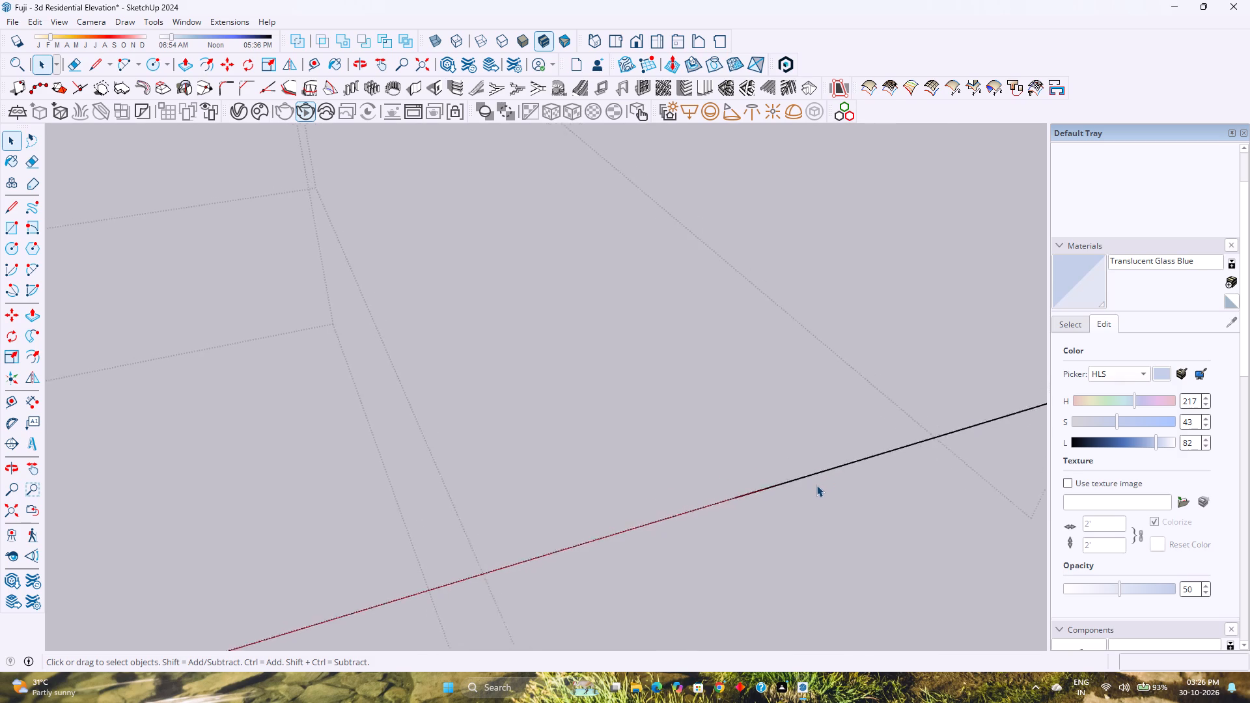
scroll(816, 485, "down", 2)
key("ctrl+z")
Delete the leftover bottom wall edge running between the louvres of the narrow section at the wall's outer end.
scroll(816, 485, "down", 4)
scroll(774, 485, "up", 2)
middle_click_drag(773, 485, 740, 491)
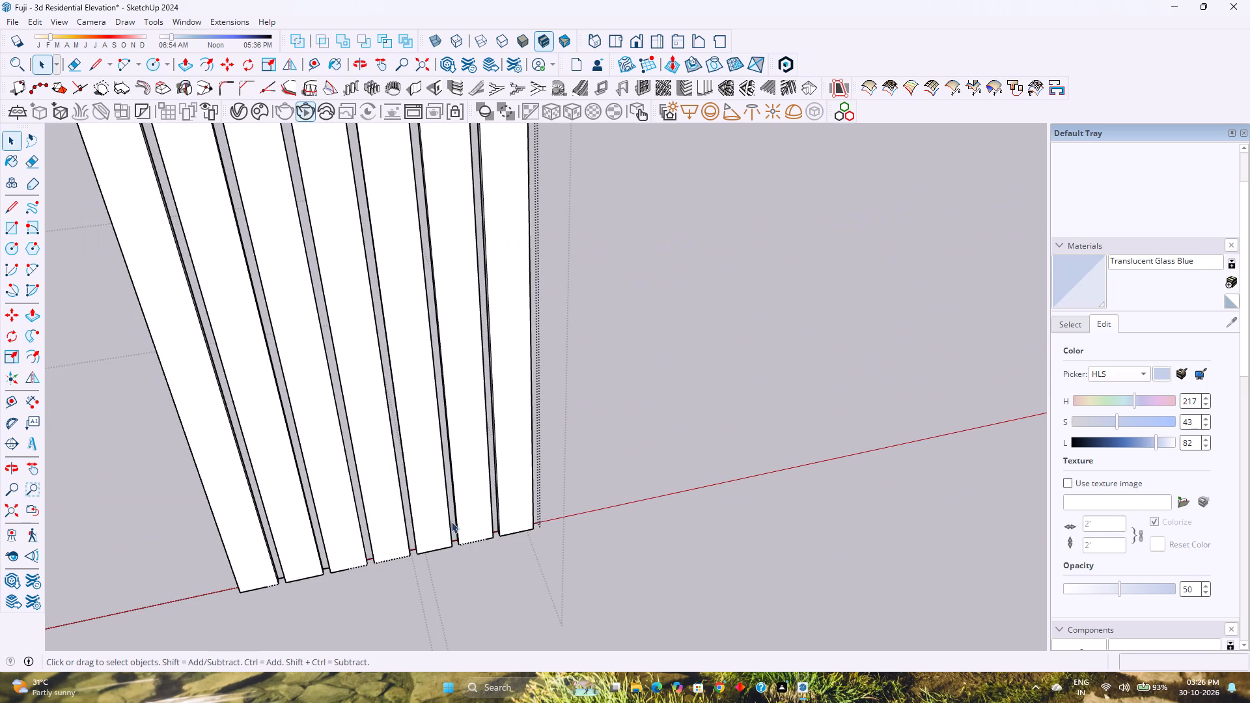
scroll(419, 563, "up", 7)
left_click(408, 540)
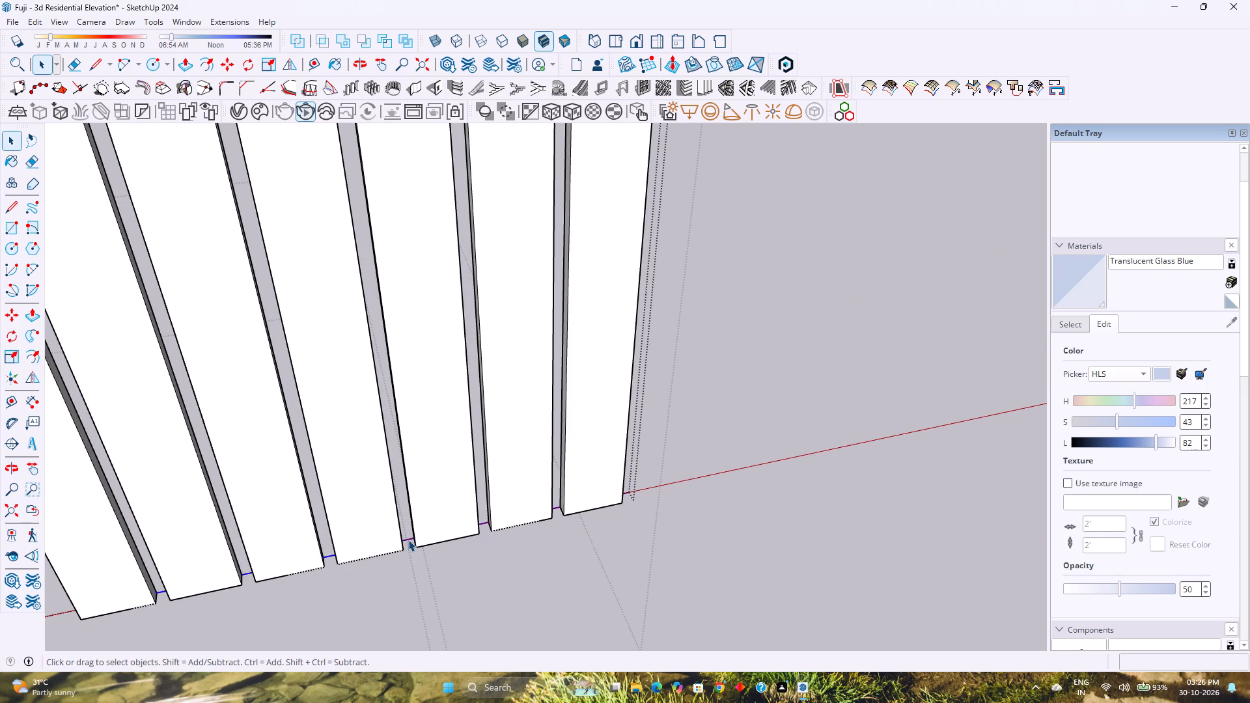
key("Delete")
Delete the leftover horizontal wall edge visible between the louvre bottoms above the opening.
scroll(408, 540, "down", 11)
middle_click_drag(409, 538, 563, 629, "shift")
middle_click_drag(641, 614, 345, 600)
scroll(422, 558, "down", 4)
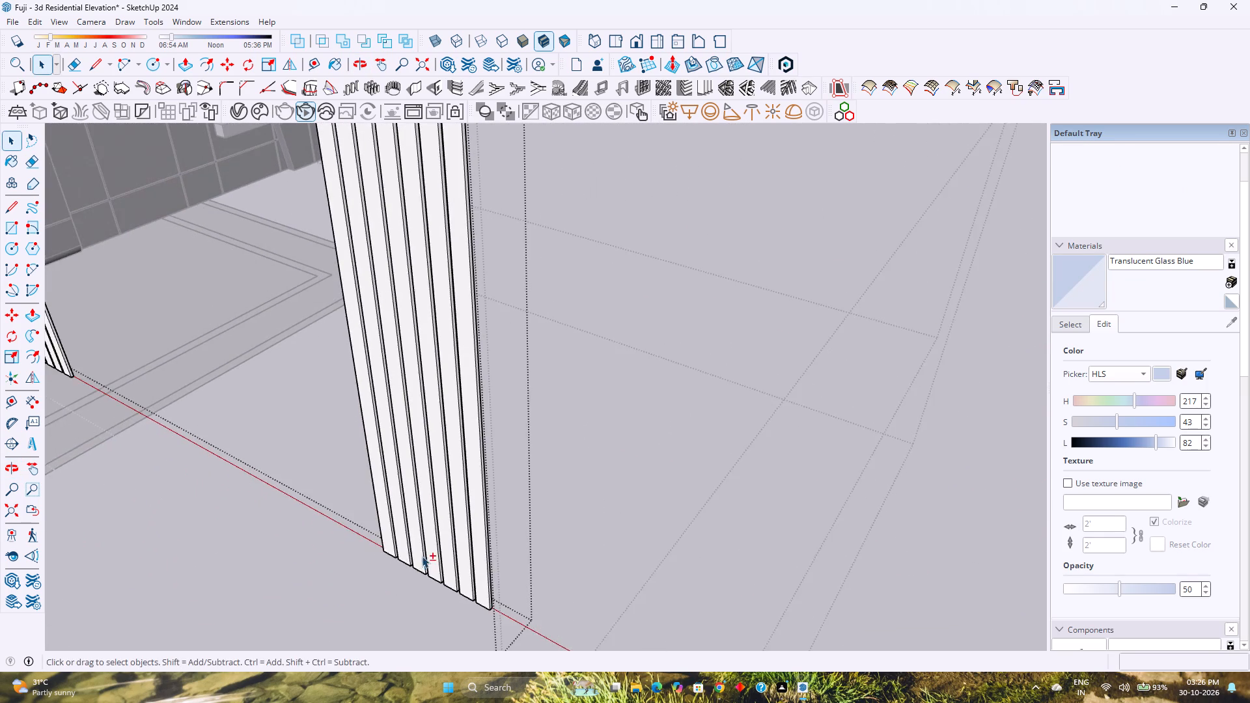
middle_click_drag(423, 554, 504, 652, "shift")
scroll(439, 564, "down", 6)
scroll(399, 290, "up", 3)
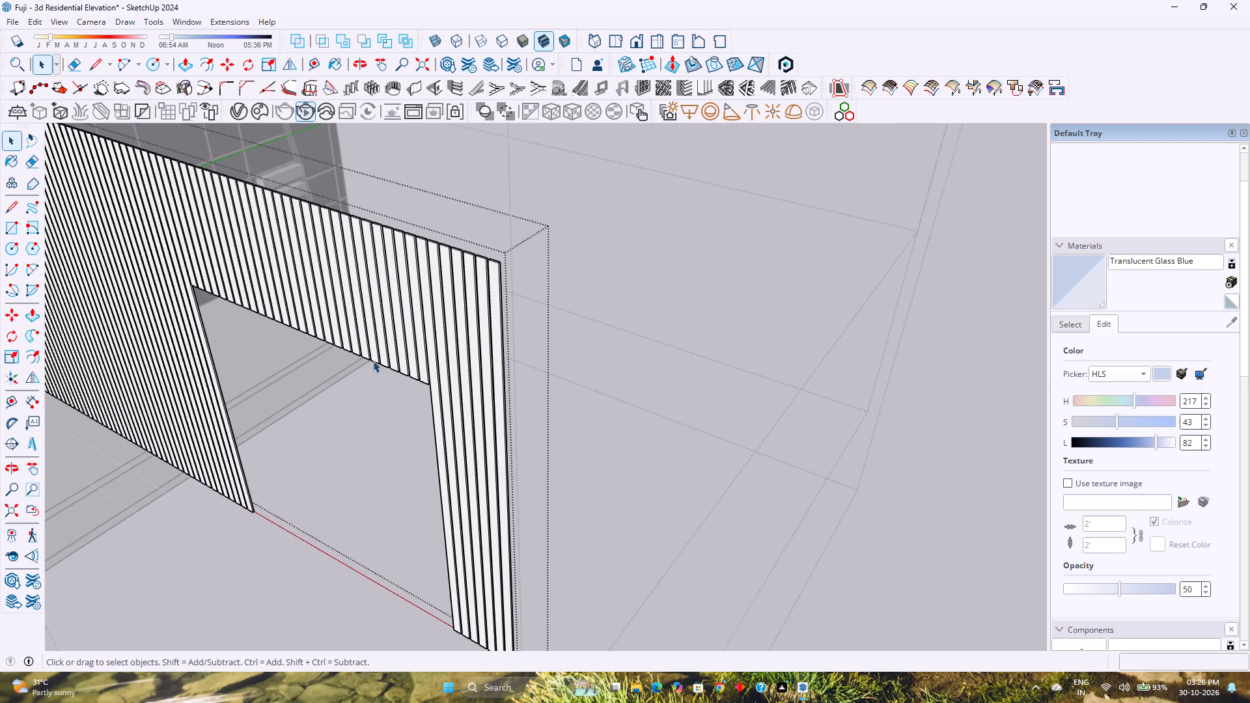
scroll(373, 361, "up", 8)
middle_click_drag(433, 365, 365, 507, "shift")
middle_click(365, 507, "shift")
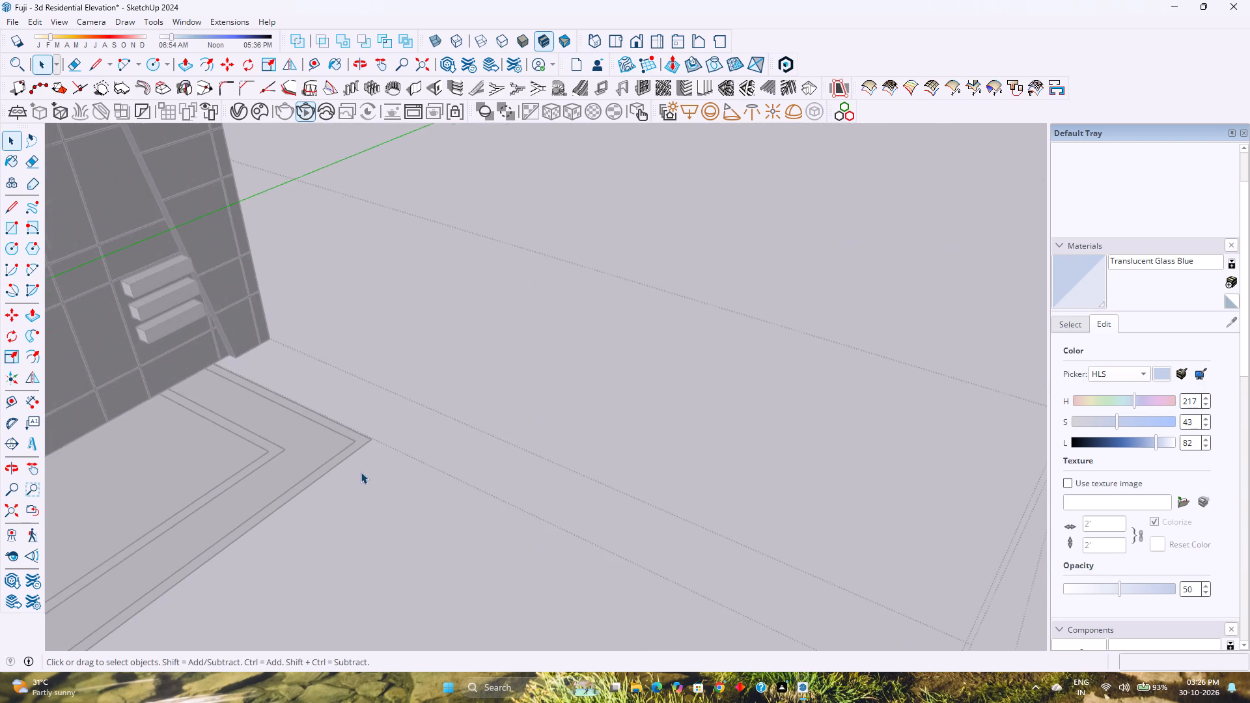
scroll(361, 472, "down", 18)
middle_click_drag(310, 540, 355, 468, "shift")
middle_click(355, 468, "shift")
scroll(359, 488, "up", 3)
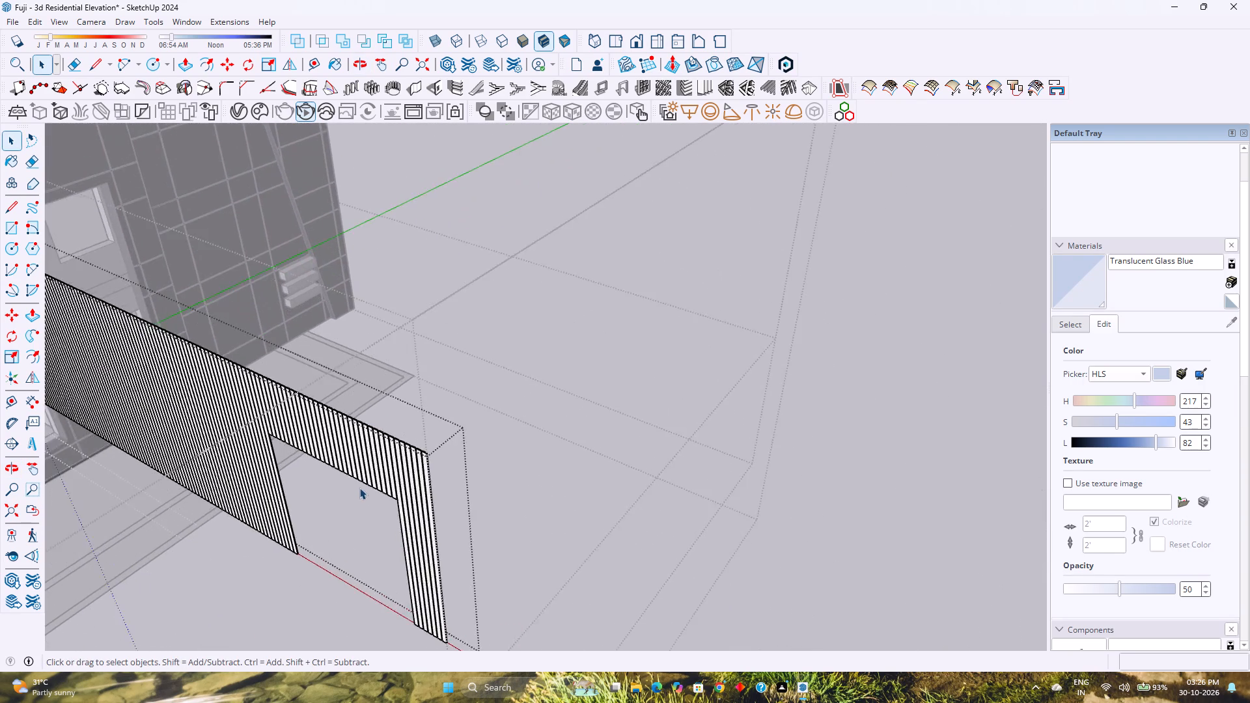
scroll(359, 488, "up", 20)
scroll(359, 488, "up", 3)
middle_click_drag(380, 494, 389, 489)
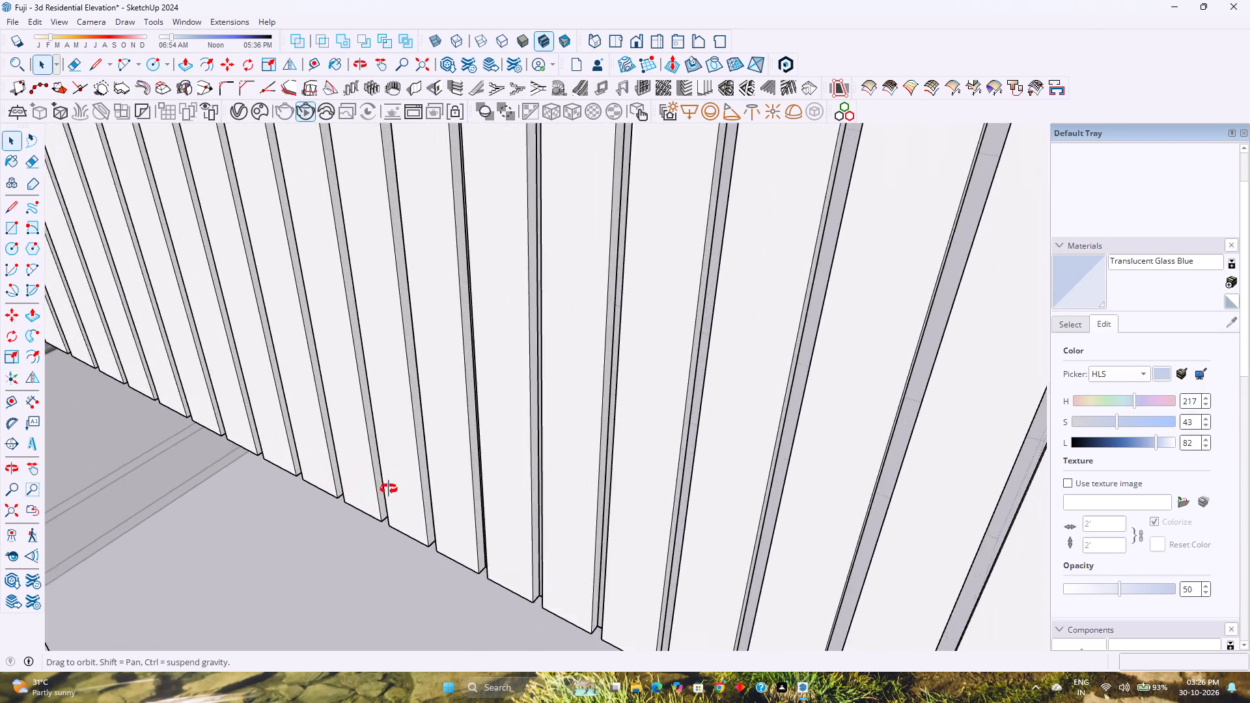
middle_click_drag(389, 489, 556, 461)
middle_click(557, 461)
scroll(437, 534, "up", 4)
scroll(417, 619, "up", 2)
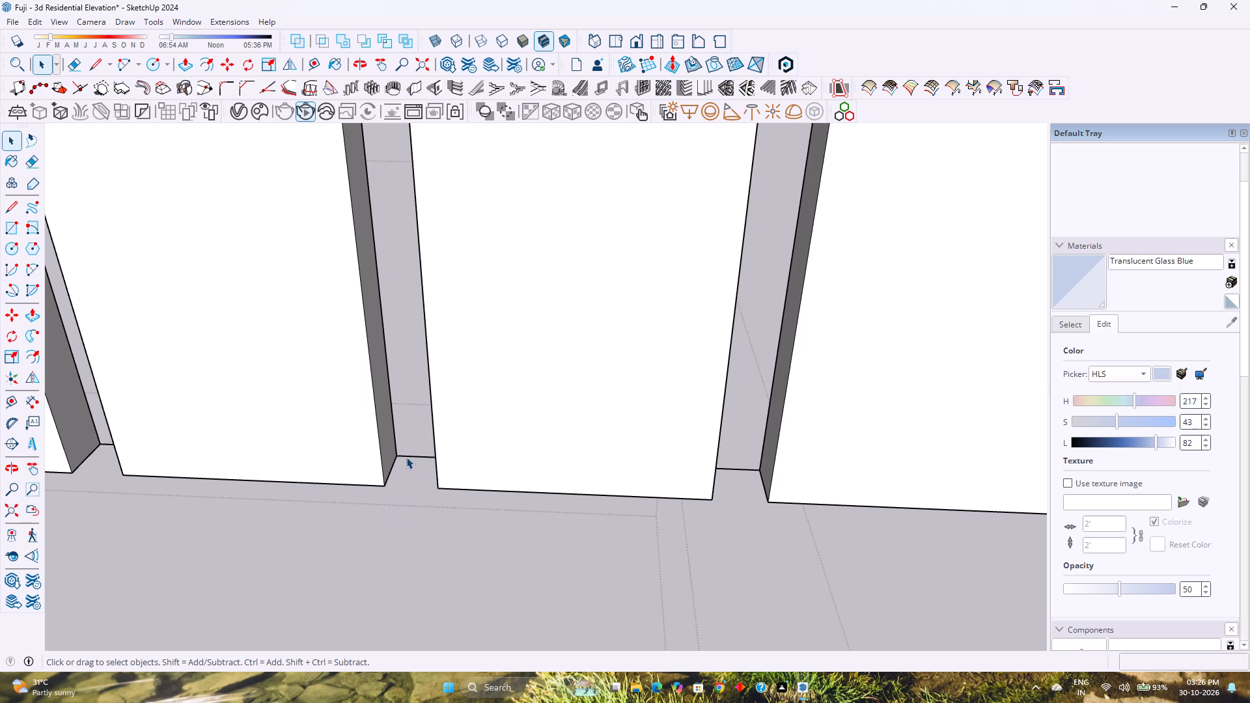
left_click(410, 455)
key("Delete")
Examine the louvre ends around the opening's upper outer corner for remaining leftover edges.
scroll(474, 482, "down", 4)
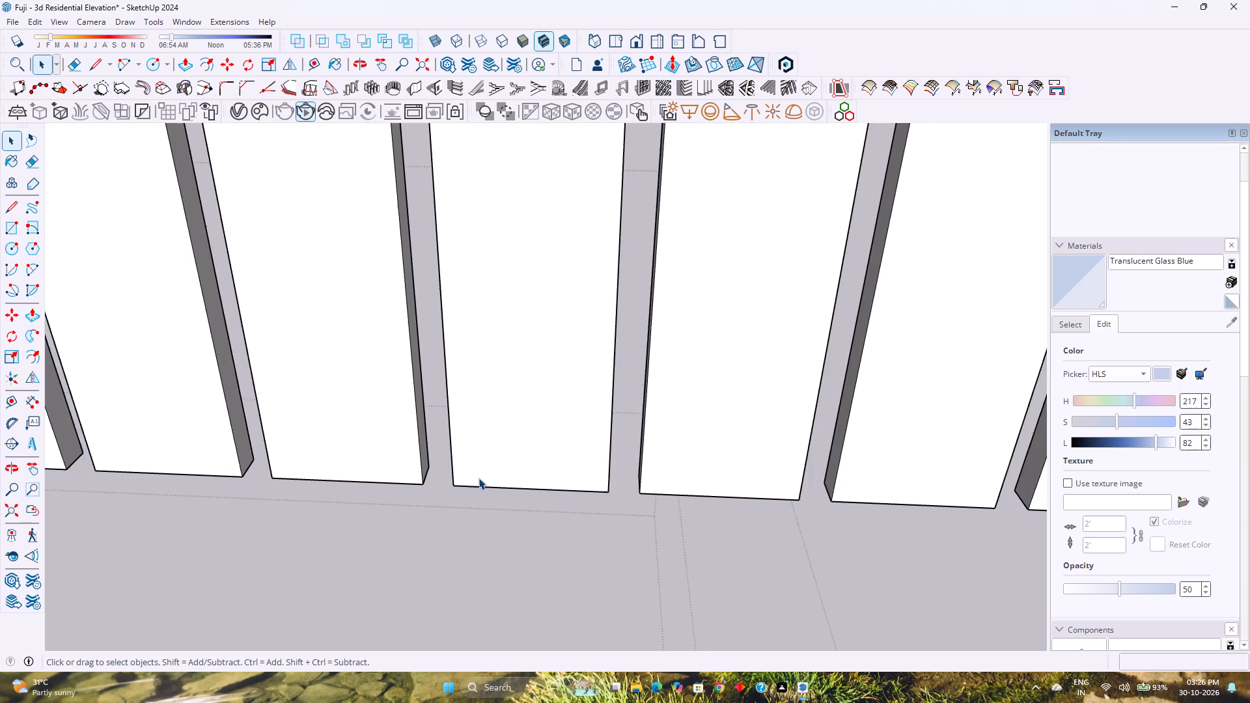
scroll(479, 478, "down", 14)
scroll(477, 476, "down", 10)
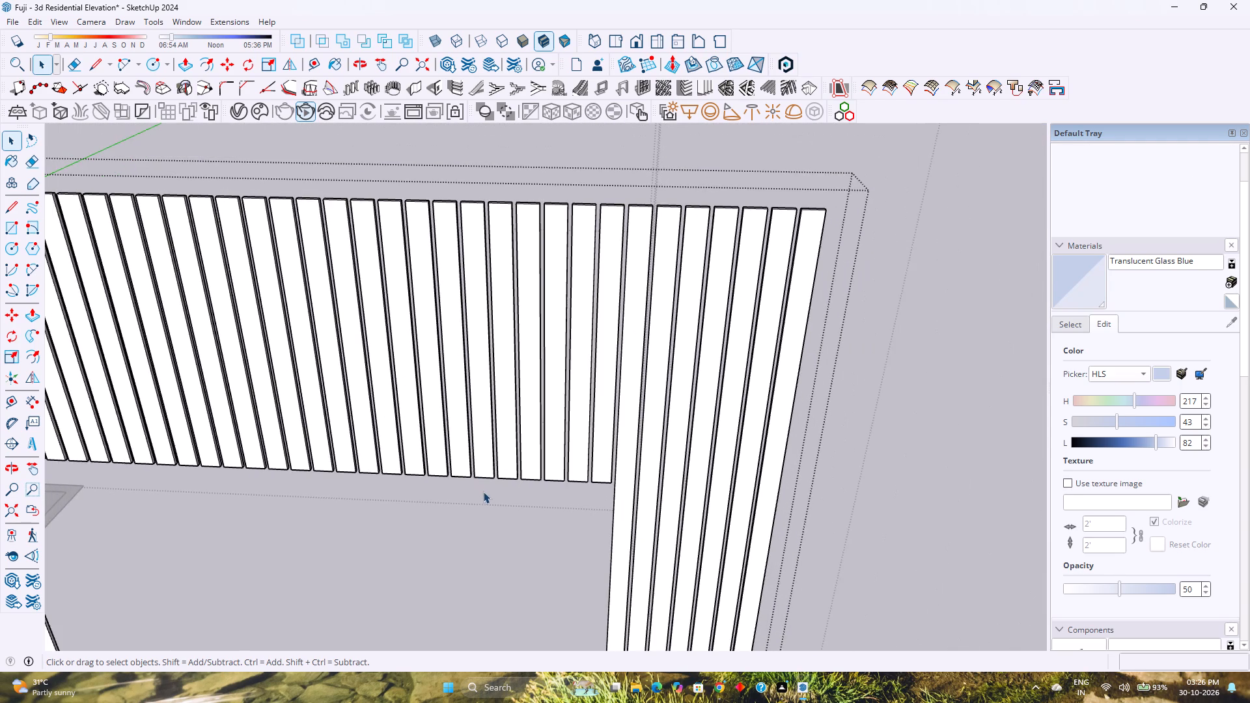
middle_click_drag(483, 491, 617, 400)
middle_click(619, 400)
scroll(597, 476, "up", 8)
middle_click_drag(613, 536, 638, 514)
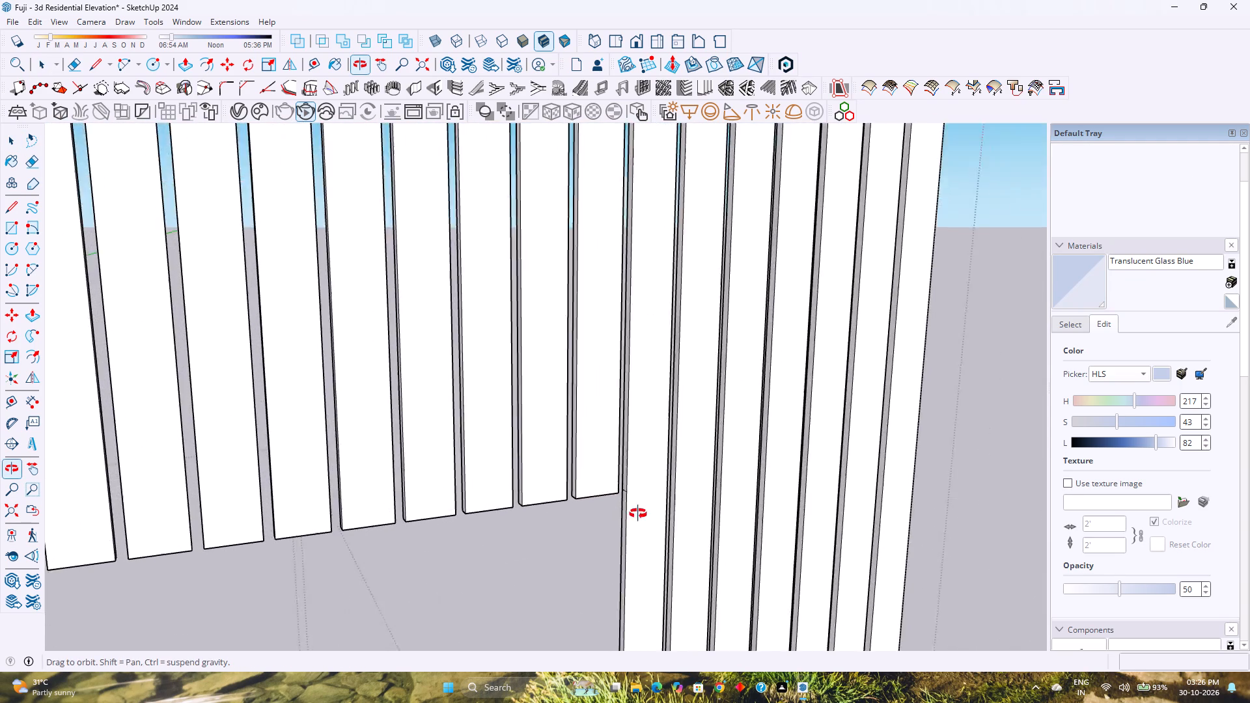
middle_click_drag(638, 514, 677, 484)
middle_click(678, 484)
scroll(633, 512, "up", 14)
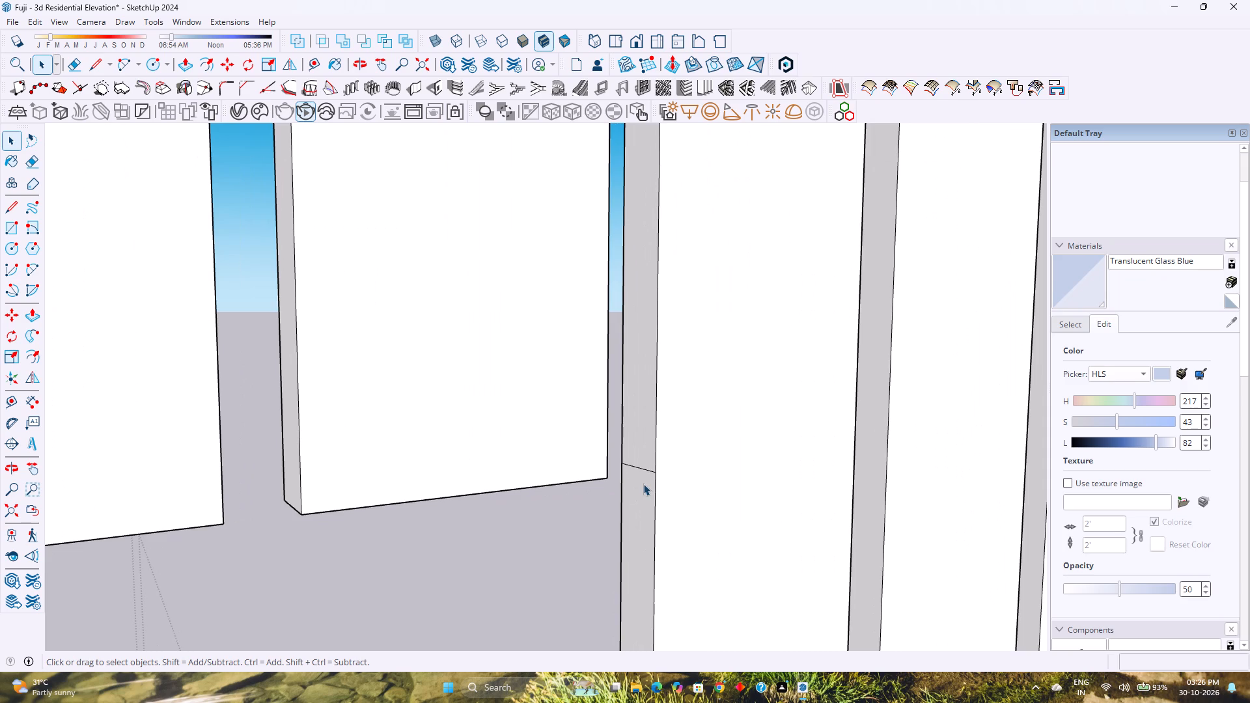
scroll(644, 473, "down", 15)
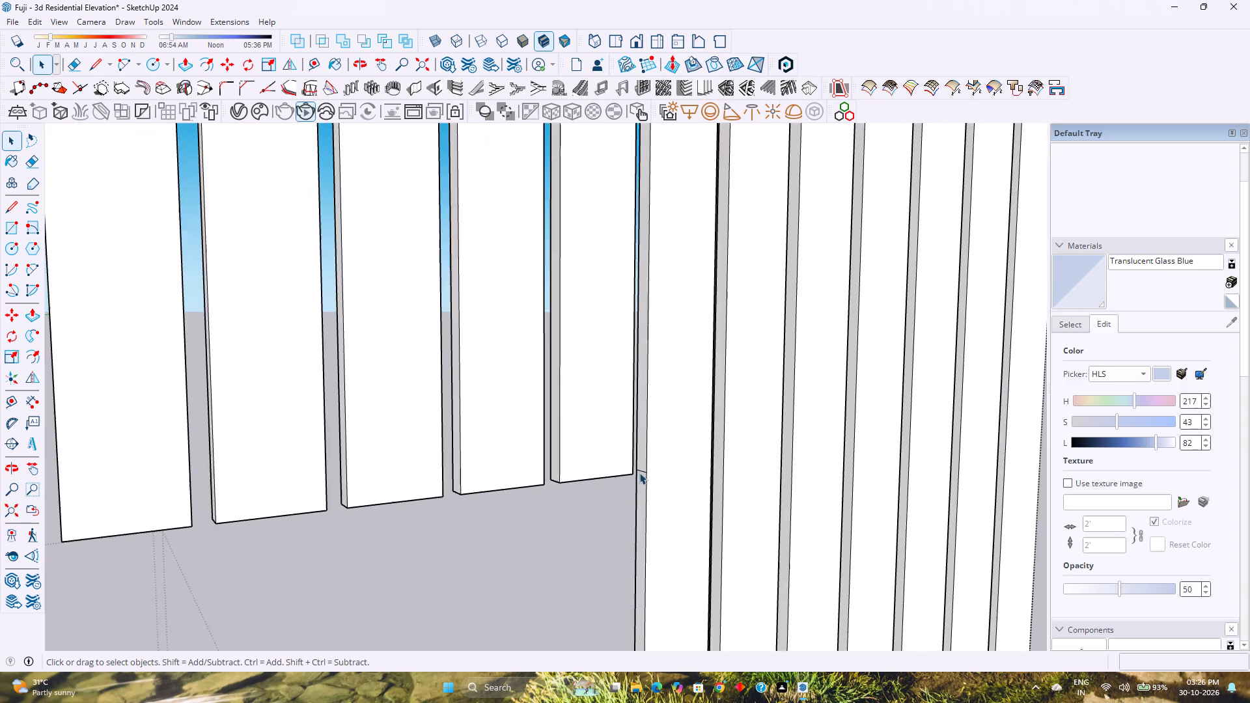
scroll(639, 473, "down", 20)
scroll(639, 473, "down", 12)
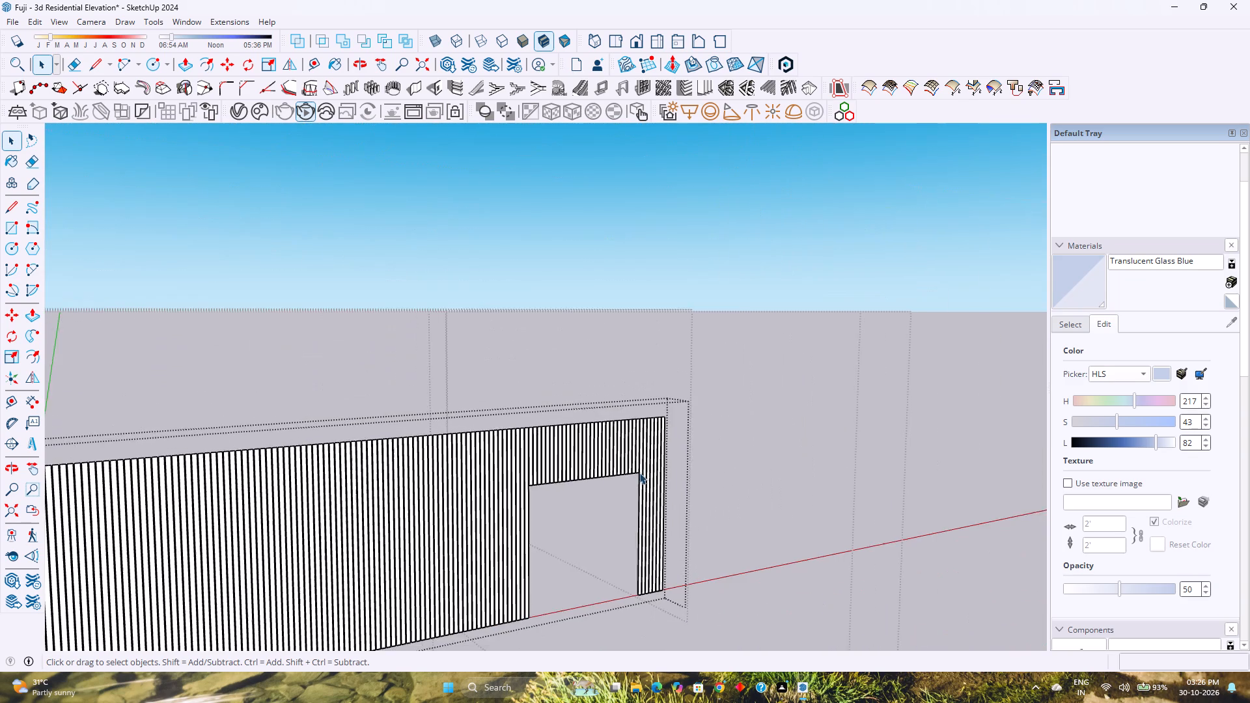
Move the grouped louvre copy 40' along the red axis onto the house's upper-floor front wall.
scroll(639, 473, "down", 4)
middle_click_drag(654, 512, 471, 517)
middle_click(471, 517)
left_click(677, 529)
left_click(557, 474)
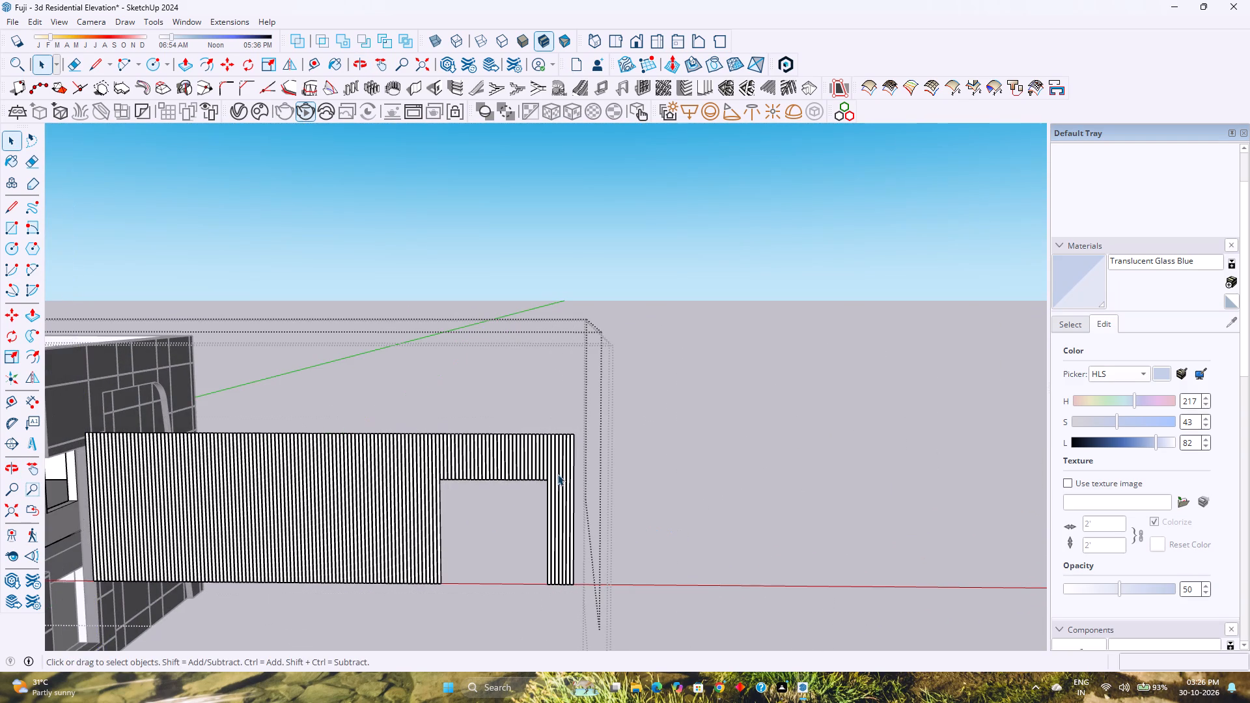
middle_click_drag(563, 481, 413, 517)
middle_click(413, 517)
key("m")
scroll(493, 438, "up", 2)
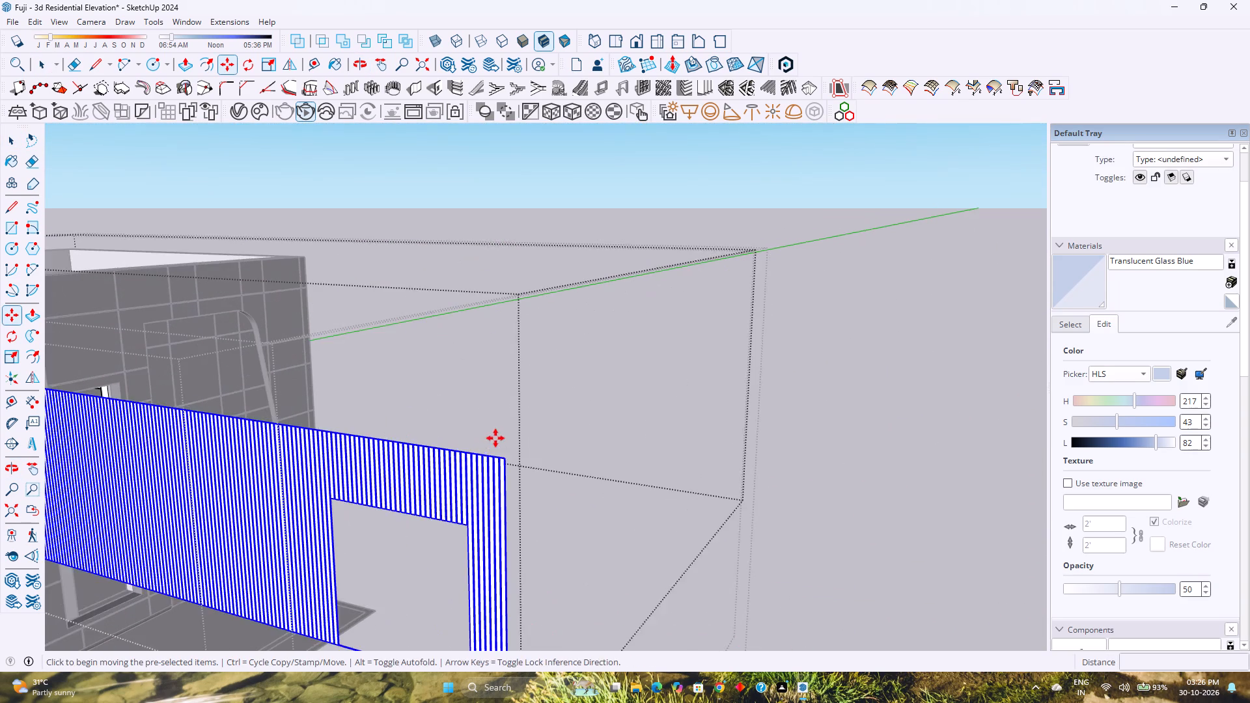
scroll(495, 438, "up", 20)
scroll(495, 438, "up", 4)
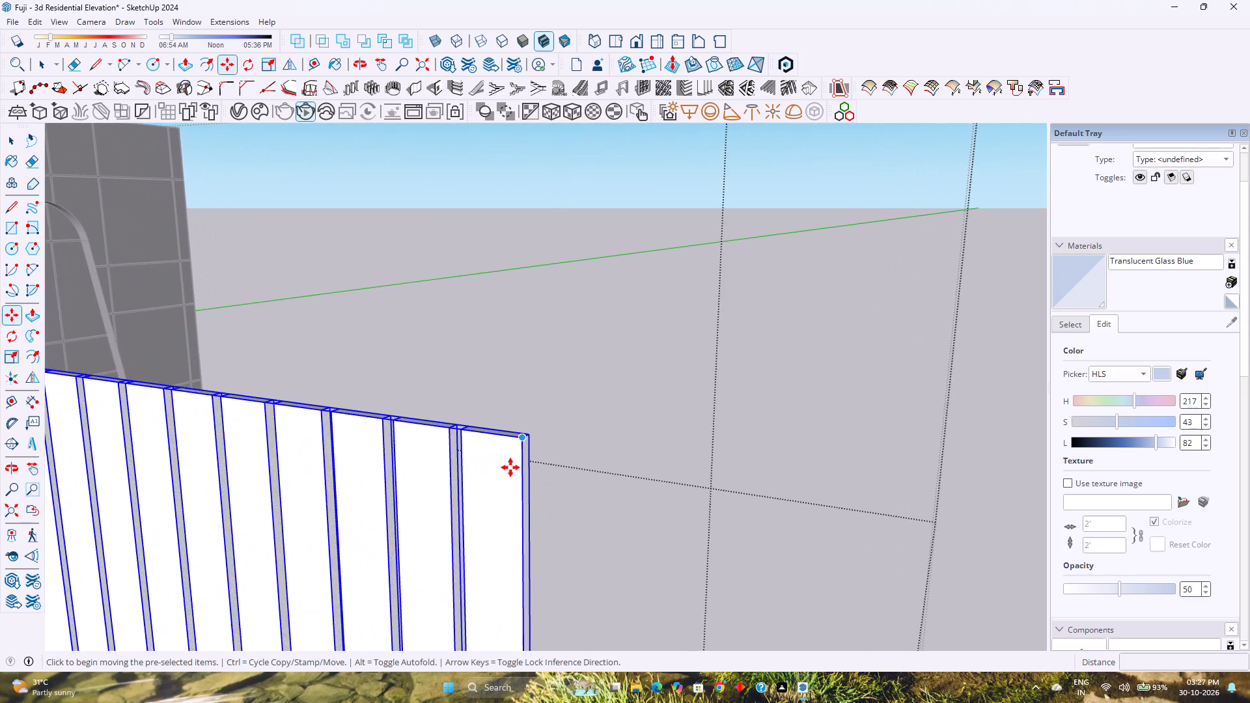
scroll(510, 467, "up", 2)
left_click(537, 422)
key("Left")
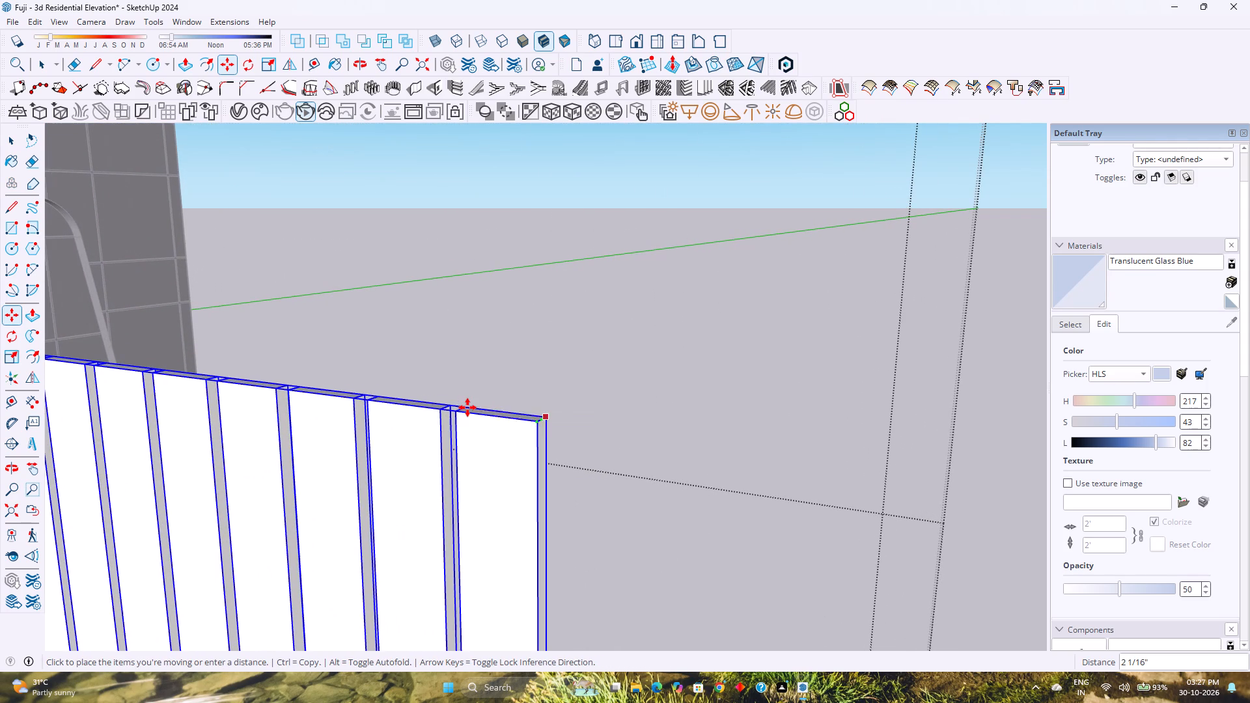
key("Right")
type("40'")
key("Return")
scroll(465, 413, "down", 11)
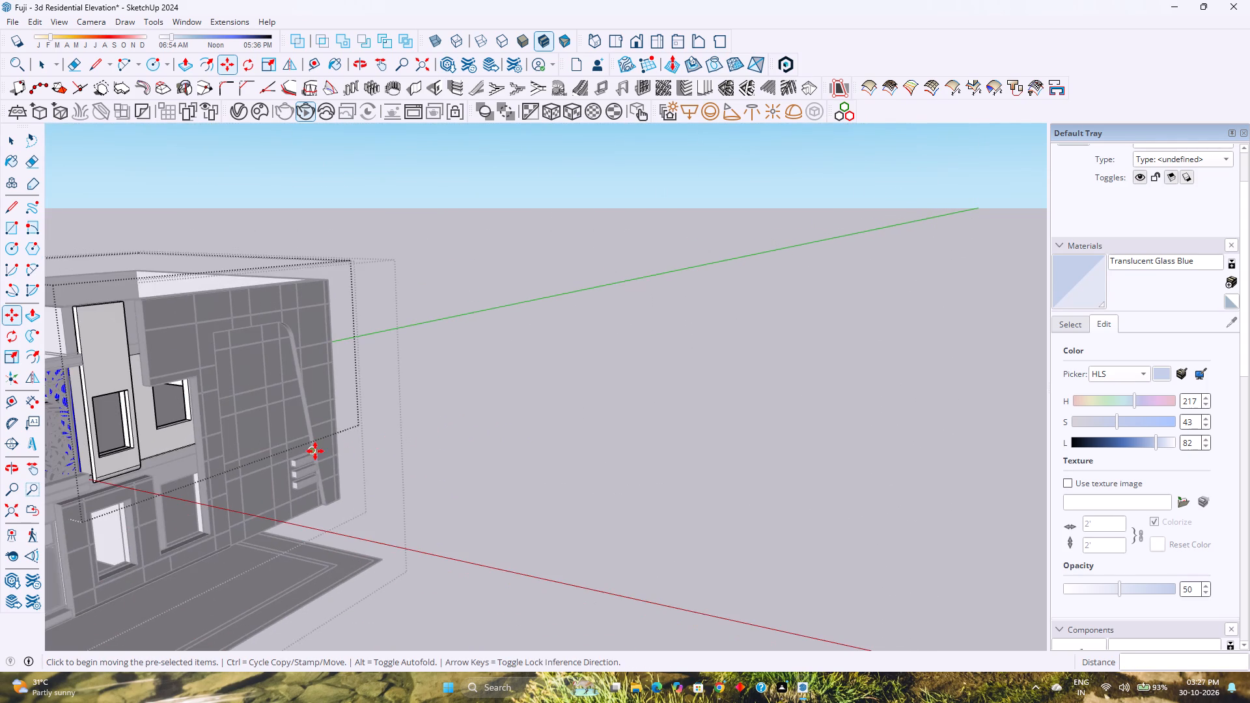
middle_click_drag(315, 451, 513, 428)
middle_click_drag(518, 428, 540, 426)
key("space")
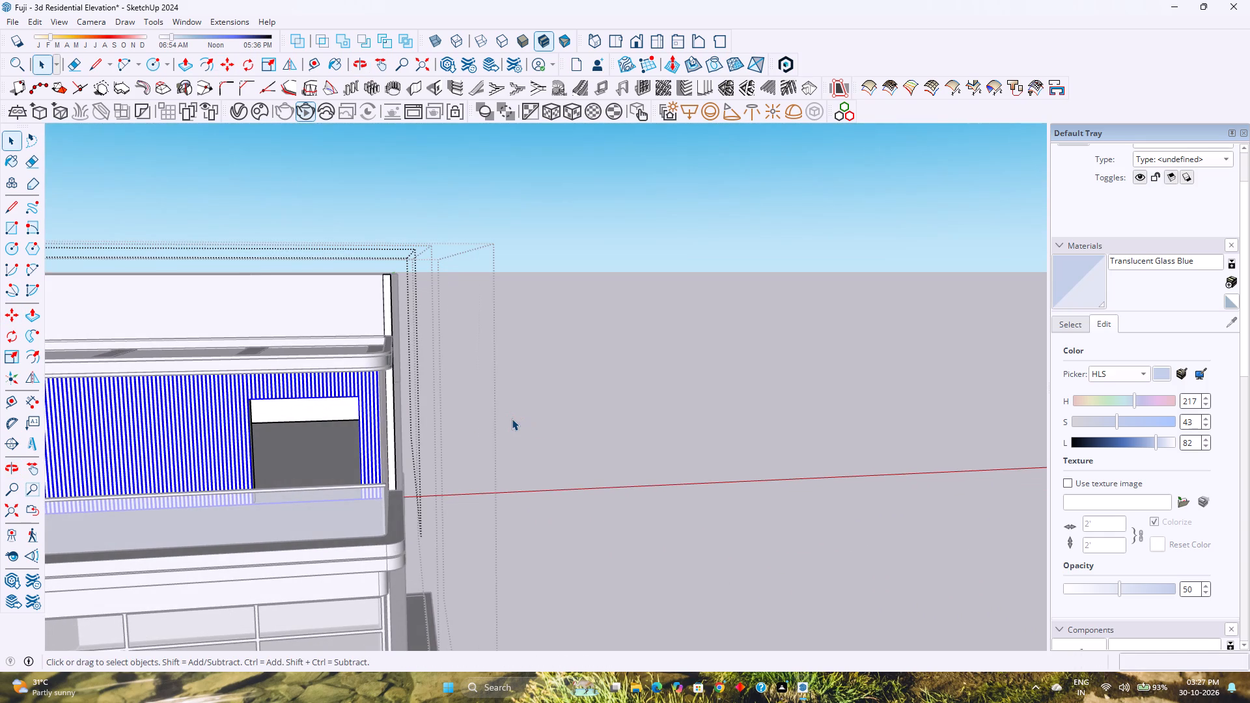
key("Escape")
scroll(512, 419, "down", 4)
left_click(518, 422)
Save the model.
middle_click_drag(539, 439, 630, 523, "shift")
middle_click(632, 523, "shift")
middle_click_drag(633, 523, 464, 424)
middle_click(462, 423)
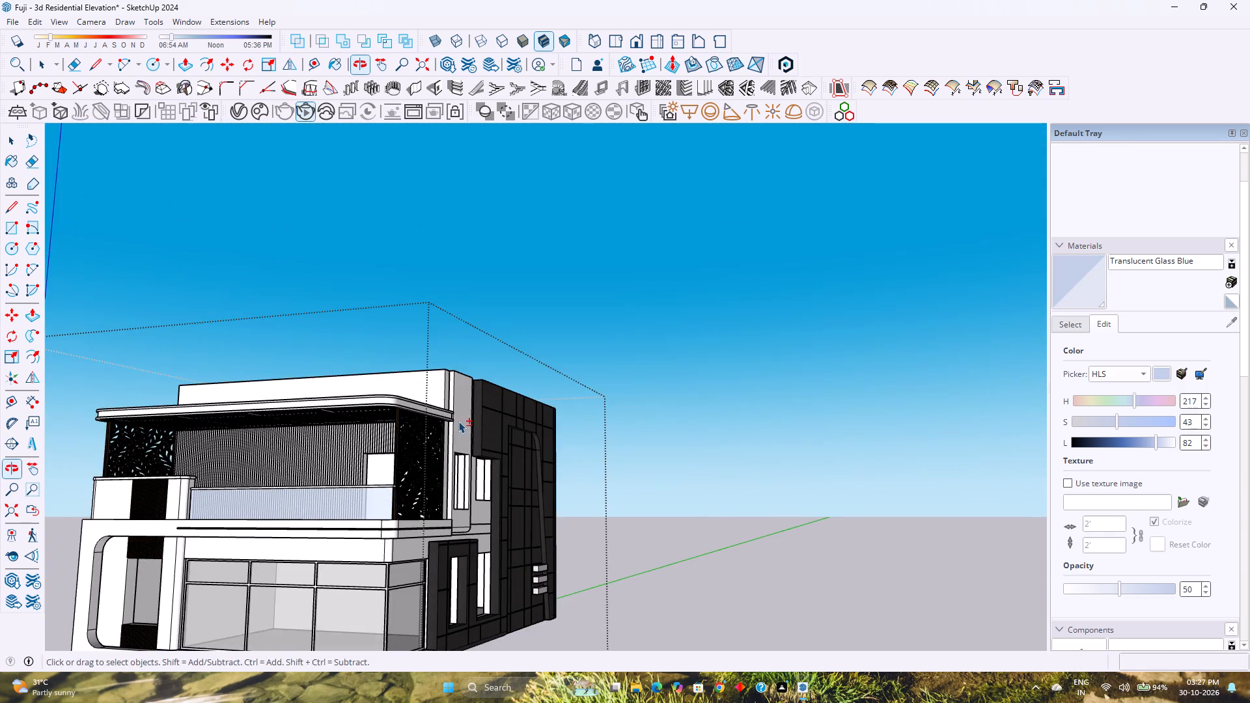
middle_click_drag(458, 421, 531, 417, "shift")
middle_click(531, 417, "shift")
key("ctrl+s")
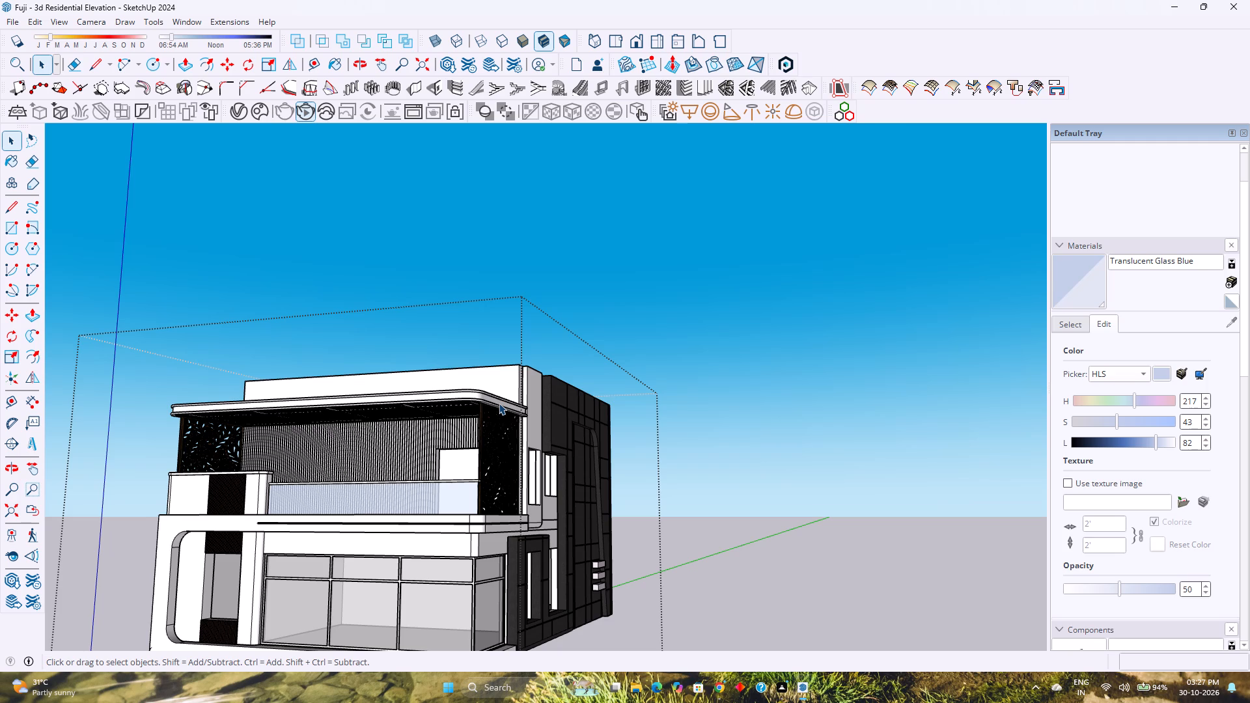
Examine the whole house from the front and side, checking the louvred upper floor and the adjoining side wall.
scroll(497, 403, "down", 11)
middle_click_drag(469, 441, 491, 609)
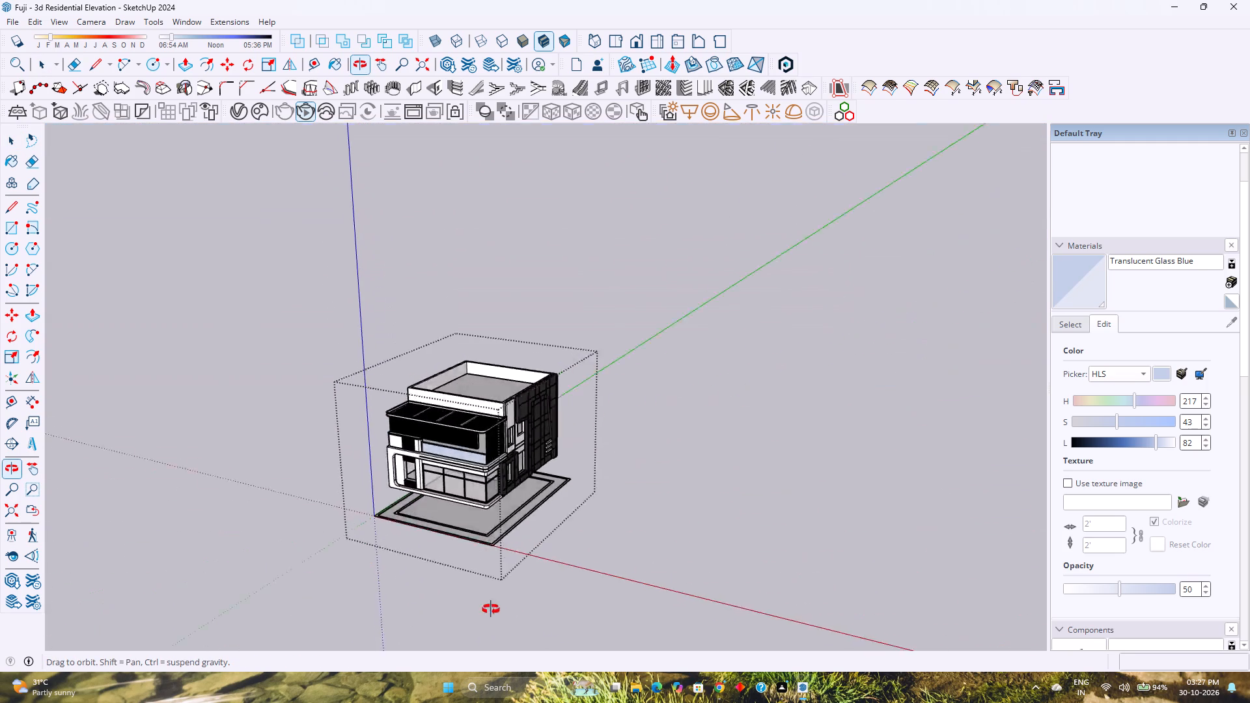
middle_click_drag(491, 609, 505, 597)
middle_click_drag(360, 544, 400, 504)
middle_click(403, 501)
scroll(495, 504, "up", 4)
middle_click_drag(504, 504, 341, 434)
middle_click(340, 433)
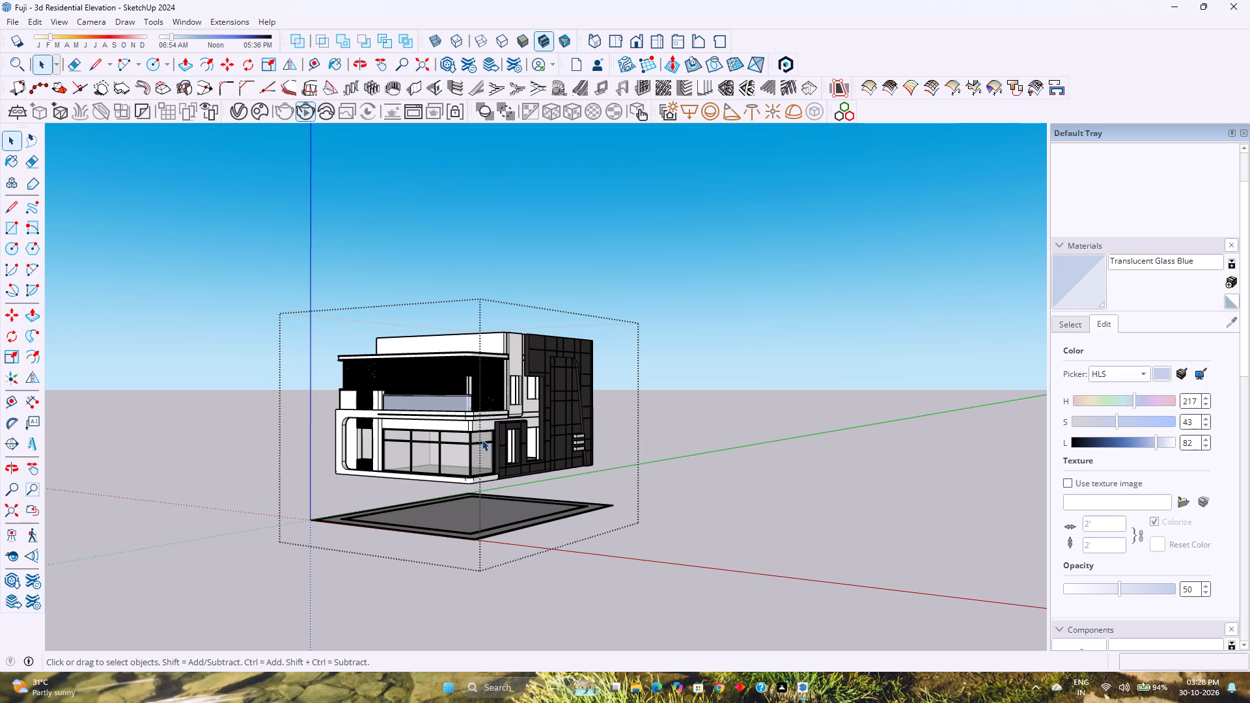
scroll(486, 437, "down", 3)
scroll(499, 437, "up", 5)
middle_click_drag(499, 437, 494, 437)
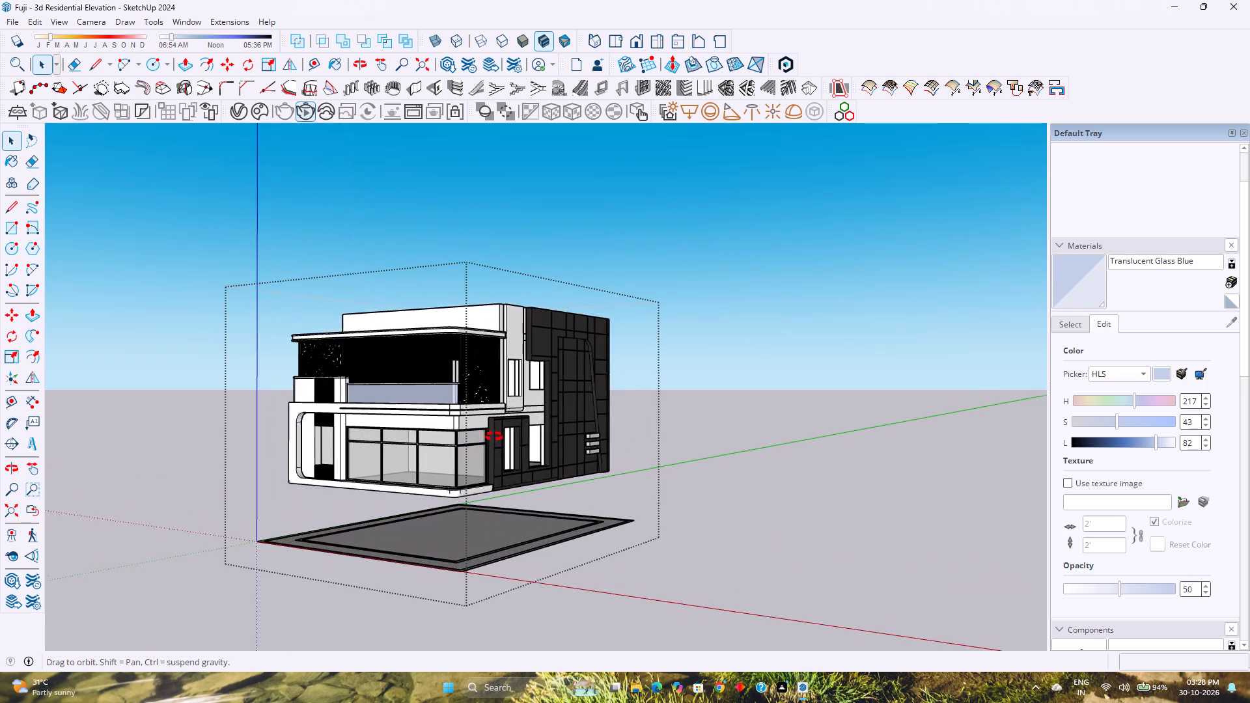
middle_click_drag(494, 437, 488, 424)
middle_click(371, 411)
scroll(543, 393, "up", 4)
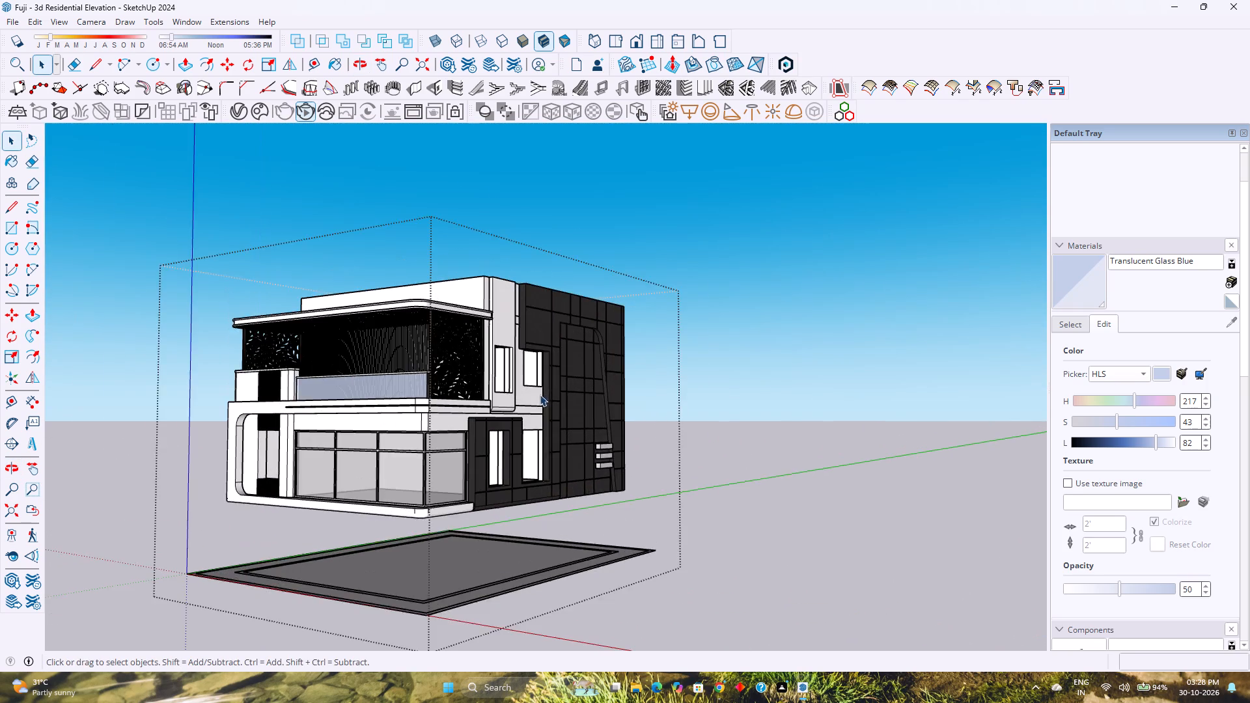
scroll(540, 394, "up", 6)
scroll(538, 404, "down", 7)
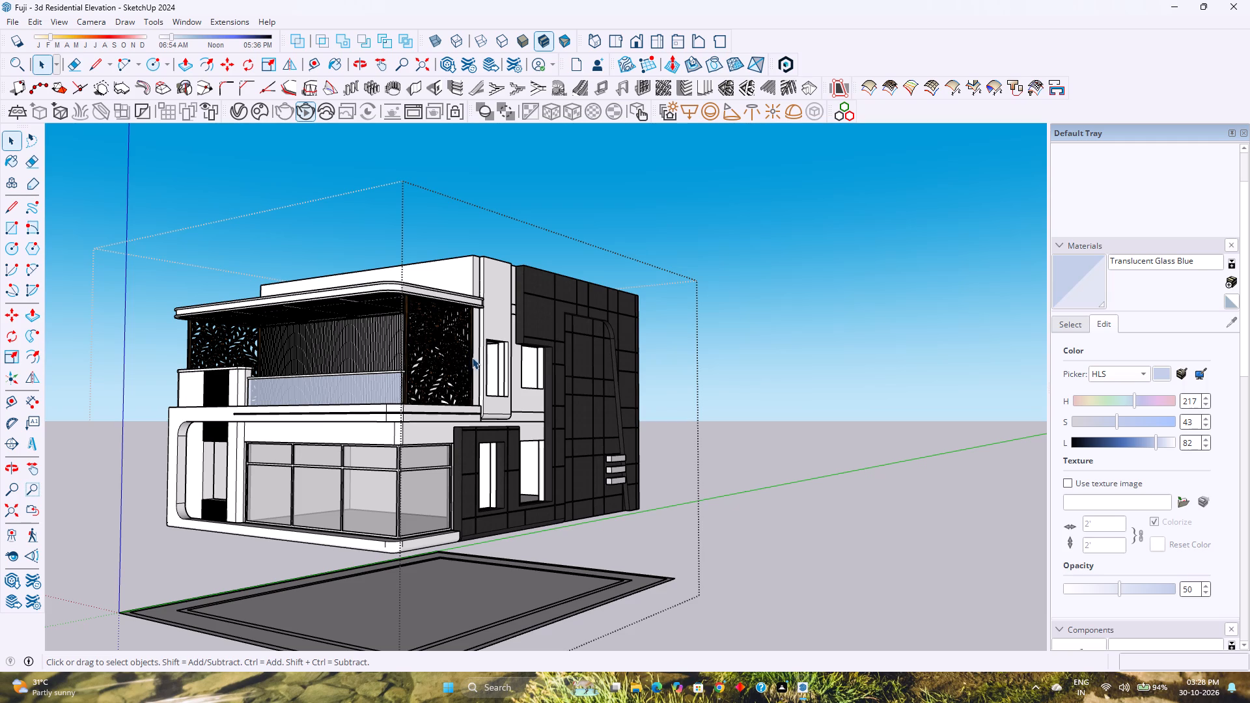
Inside the upper-floor wall group, draw a vertical line about 10' high separating the narrow side-wall strip between the leaf-pattern screen and the projecting window surround.
scroll(481, 348, "up", 3)
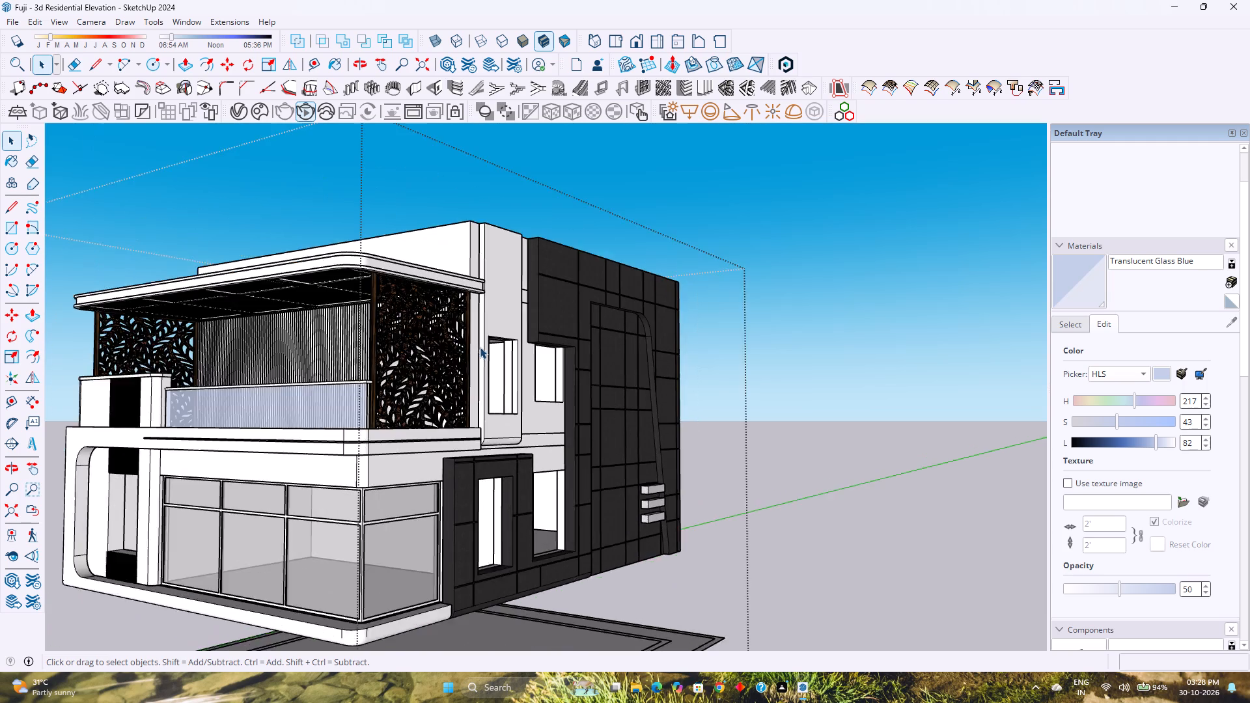
scroll(480, 347, "up", 4)
double_click(473, 334)
scroll(473, 334, "up", 4)
middle_click_drag(473, 335, 465, 410)
middle_click(465, 410)
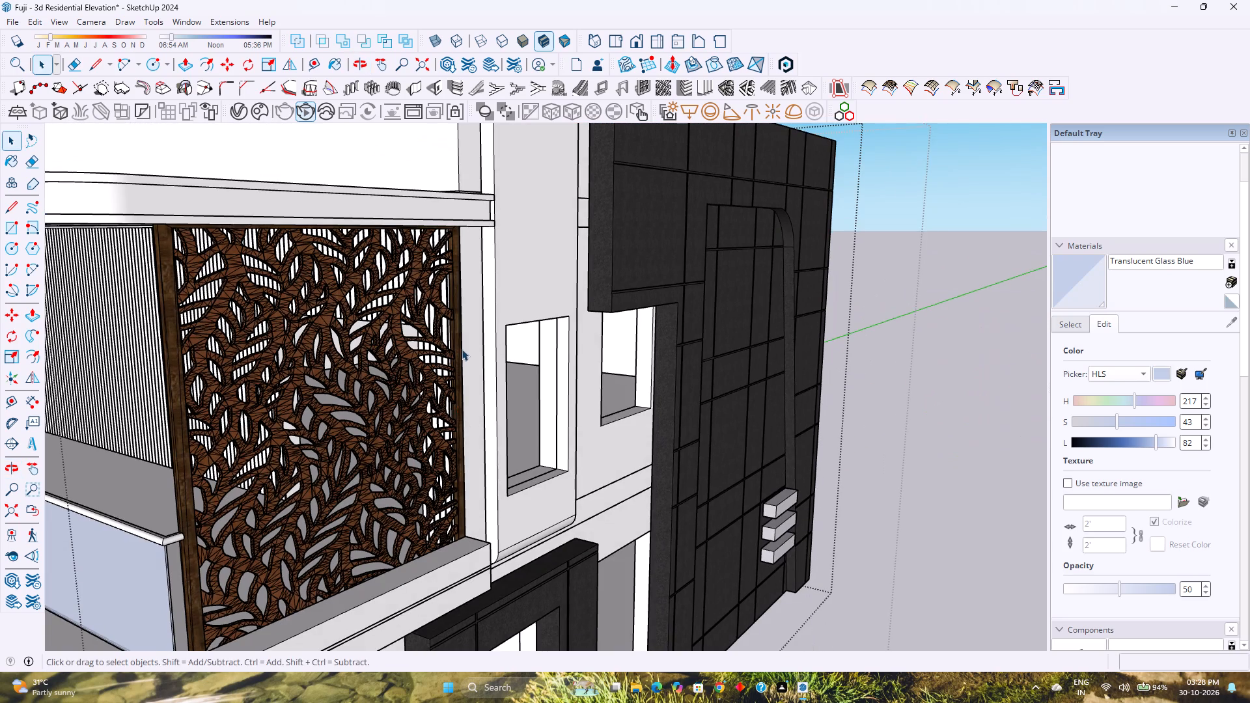
double_click(469, 340)
left_click(469, 340)
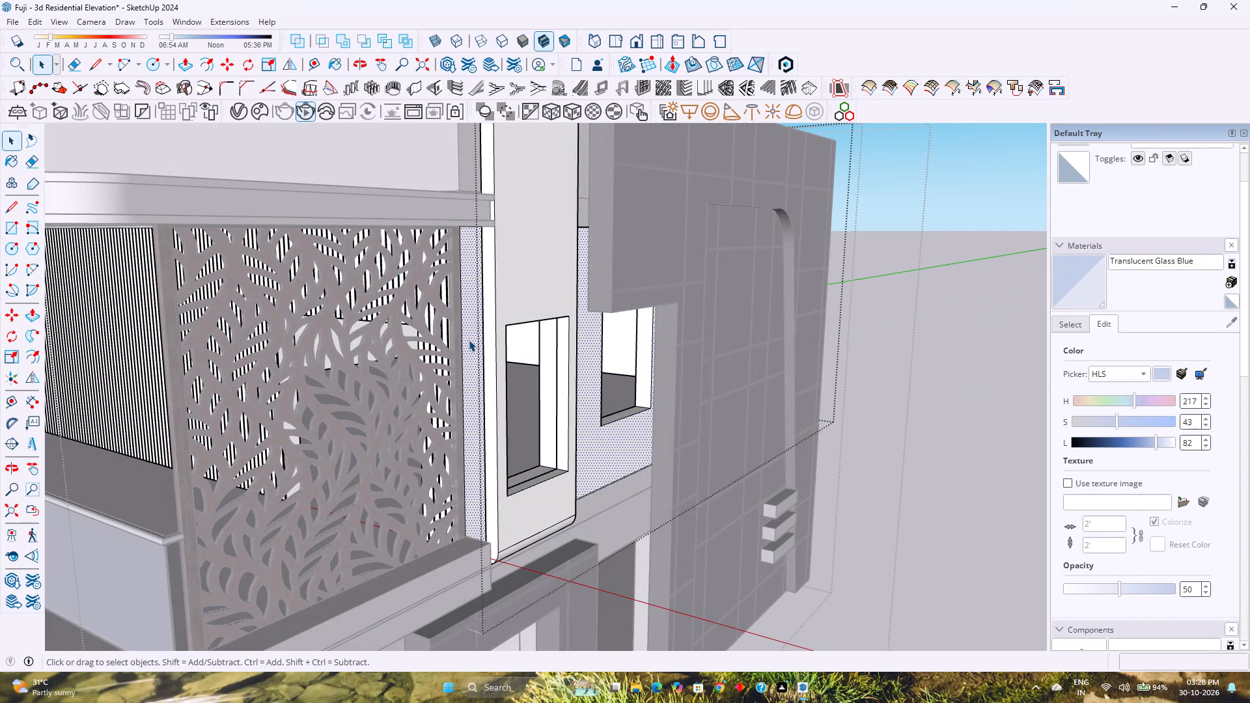
middle_click_drag(469, 340, 422, 318)
middle_click(422, 318)
middle_click(422, 318)
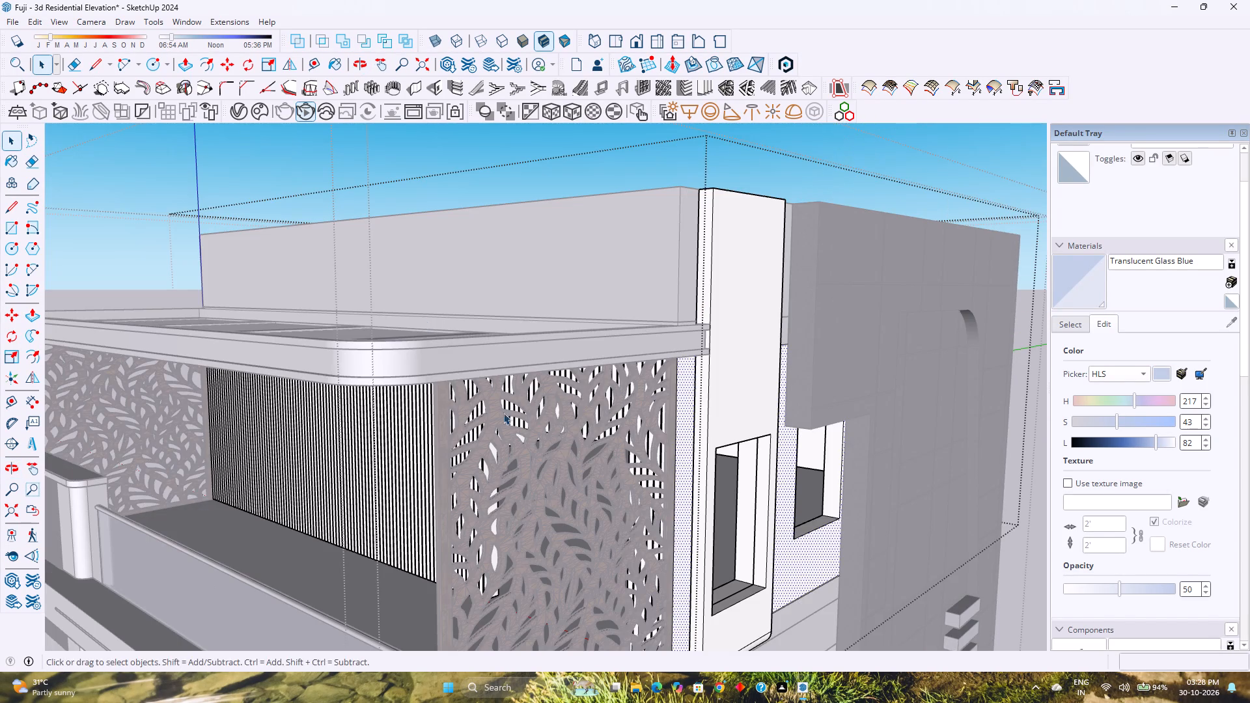
middle_click_drag(498, 412, 453, 356)
middle_click(453, 356)
scroll(454, 352, "down", 2)
middle_click_drag(576, 411, 471, 349)
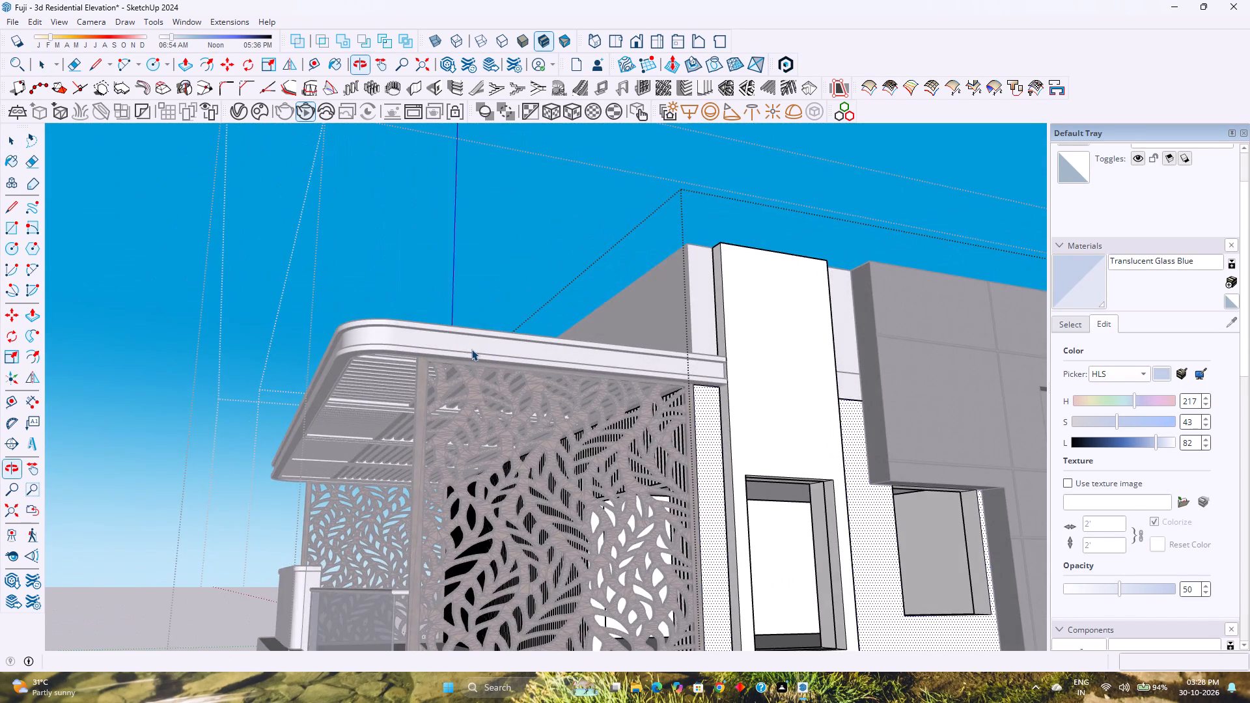
scroll(471, 349, "down", 3)
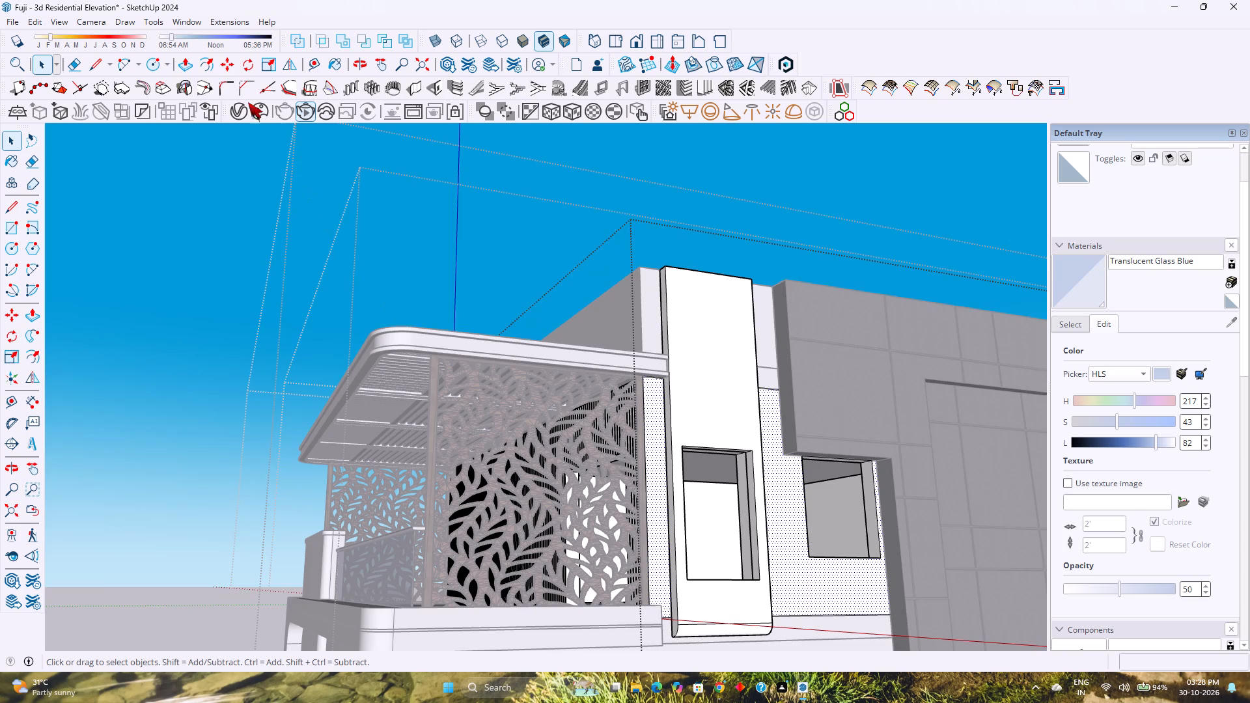
left_click(100, 58)
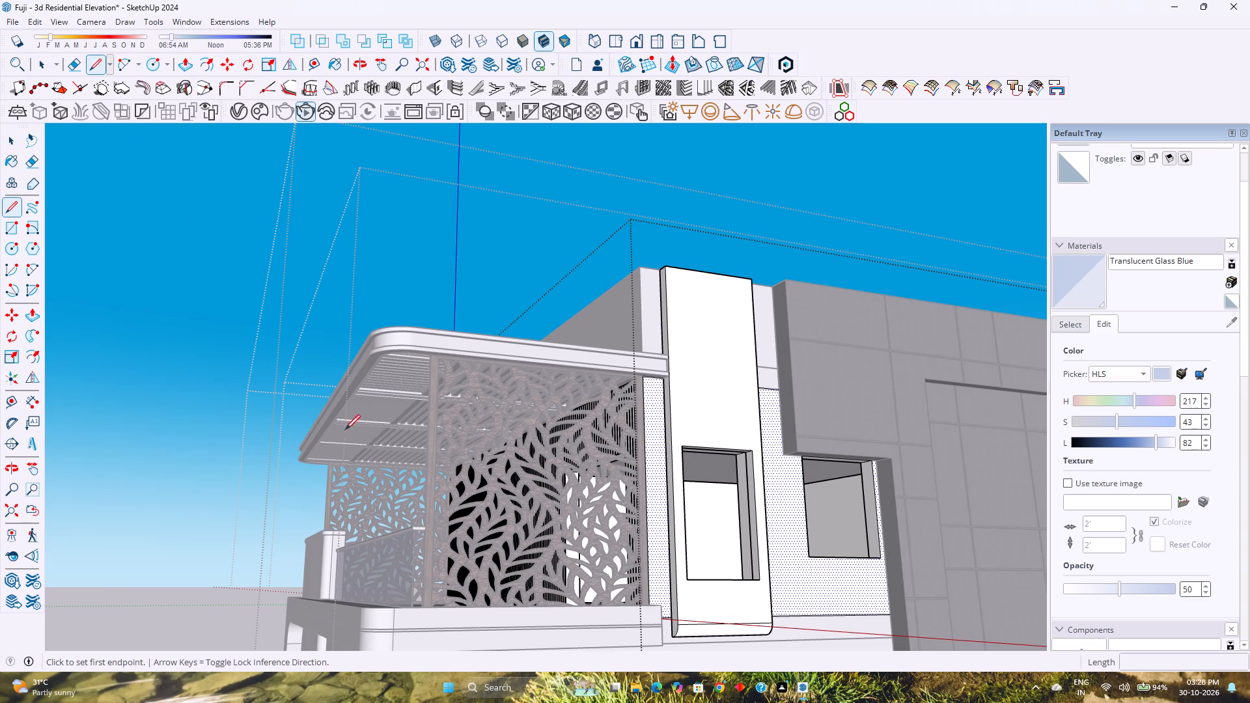
left_click(671, 616)
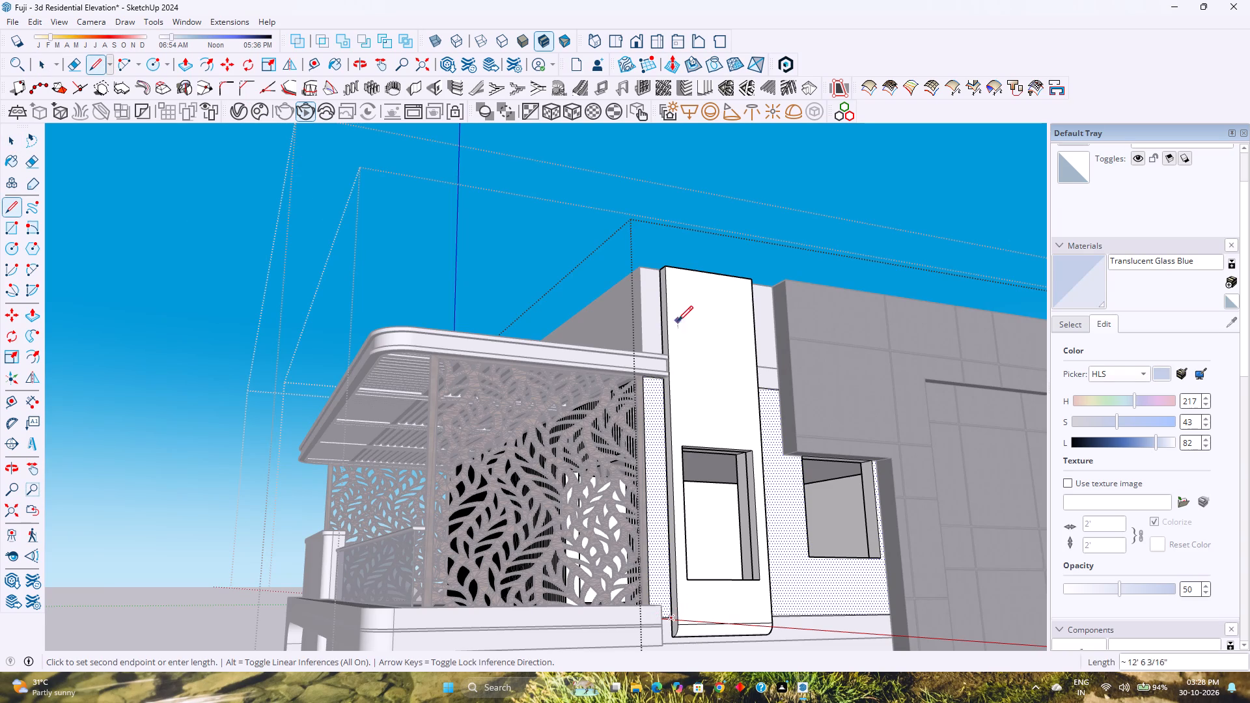
key("Up")
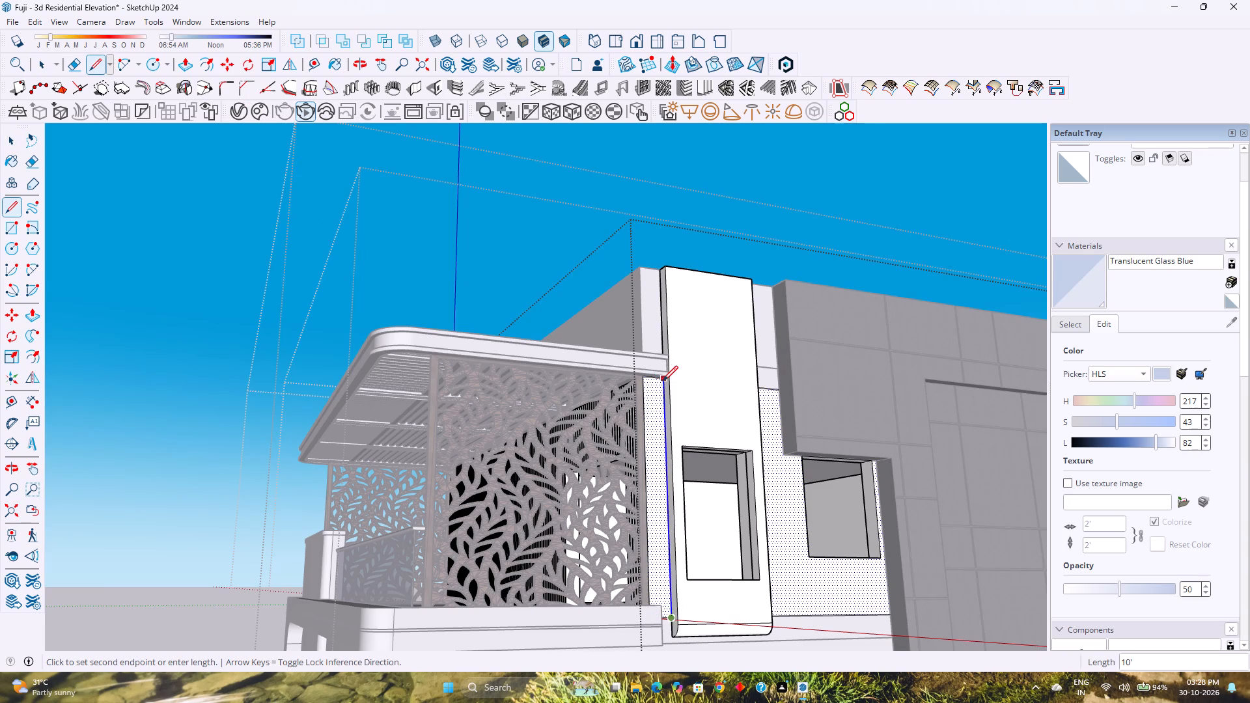
scroll(663, 381, "up", 6)
left_click(663, 381)
scroll(663, 381, "down", 7)
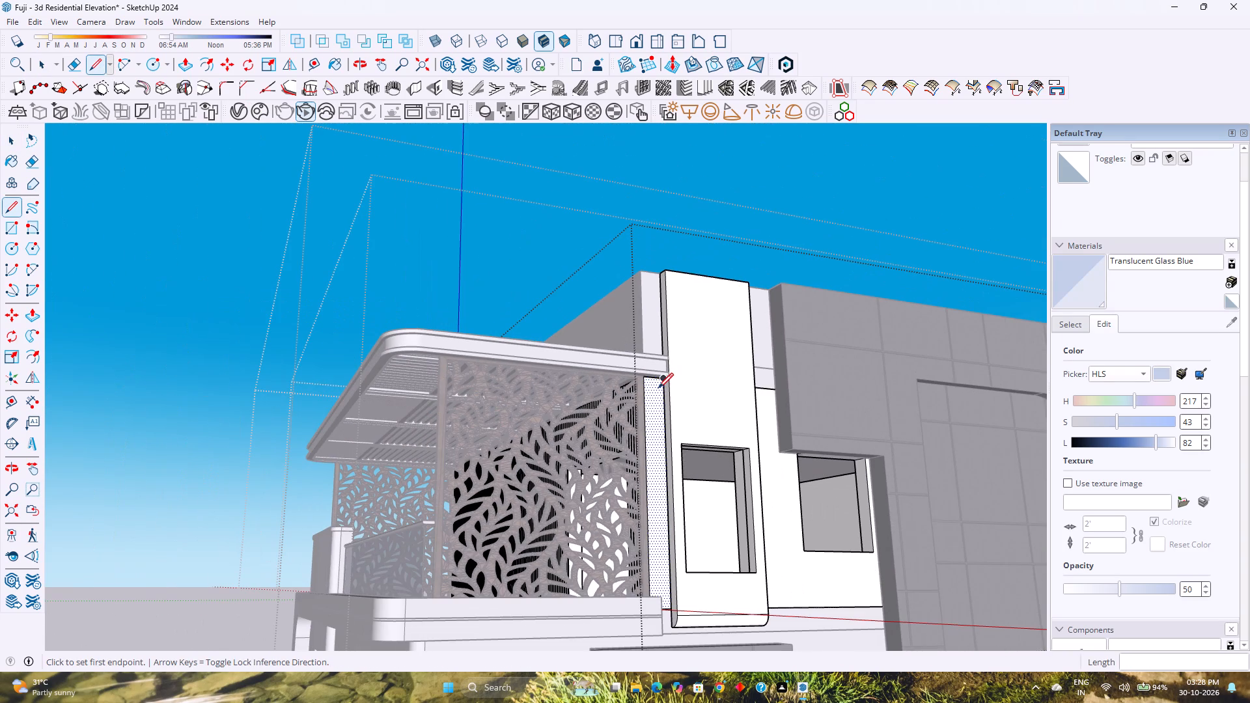
key("space")
Copy the narrow side-wall strip with its edges 10' along the red axis, clear of the house.
double_click(652, 390)
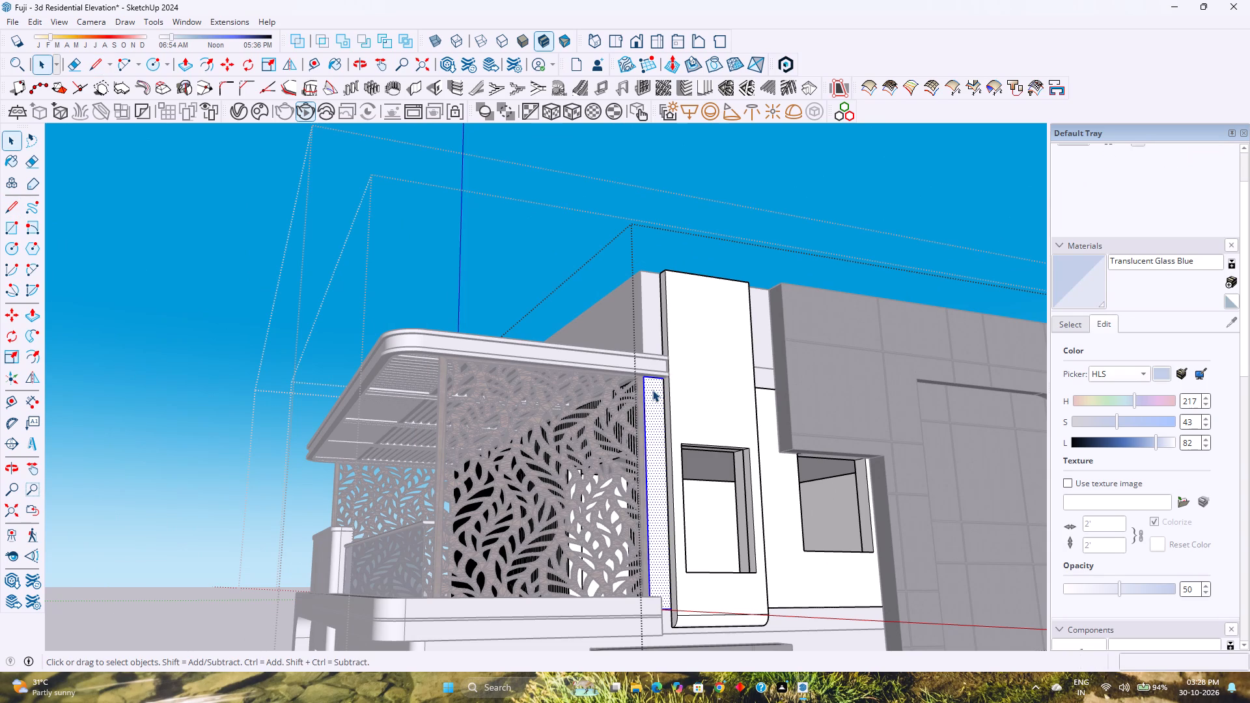
scroll(652, 390, "down", 3)
middle_click_drag(654, 393, 844, 501)
middle_click(844, 501)
middle_click_drag(786, 501, 587, 383, "shift")
middle_click(587, 383, "shift")
scroll(590, 381, "up", 4)
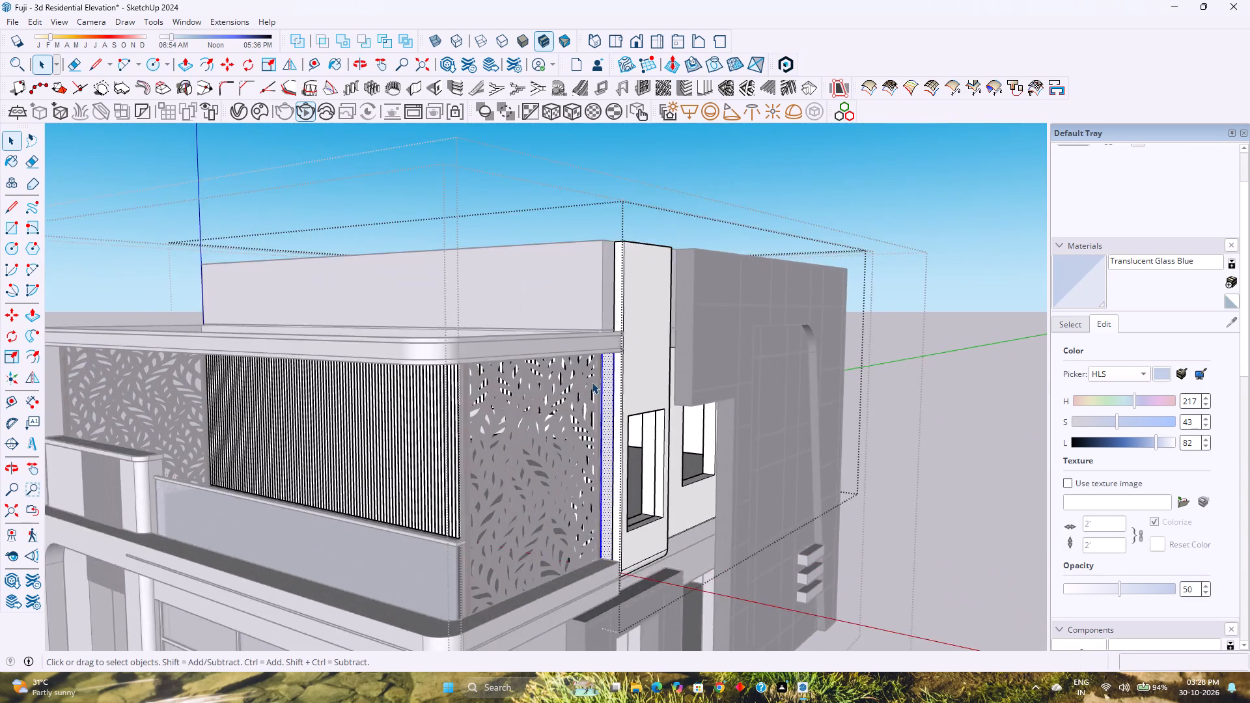
scroll(592, 382, "up", 3)
key("m")
left_click(606, 342)
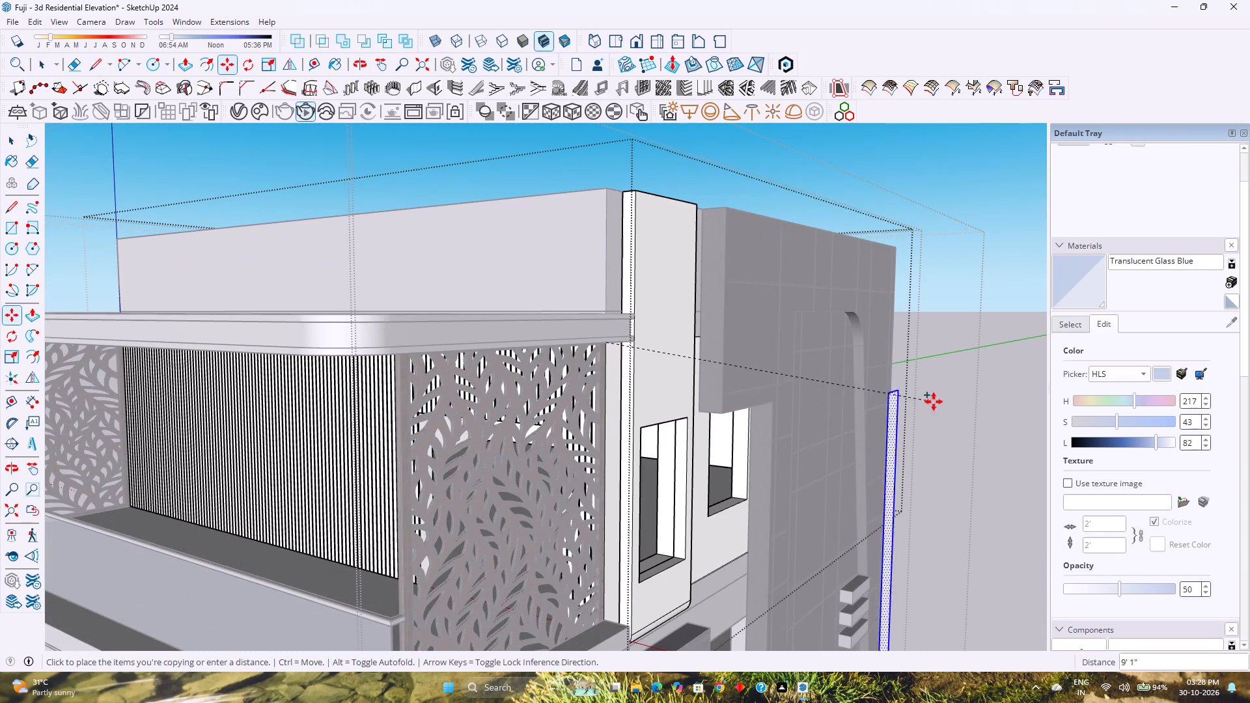
key("Right")
key("1")
key("0")
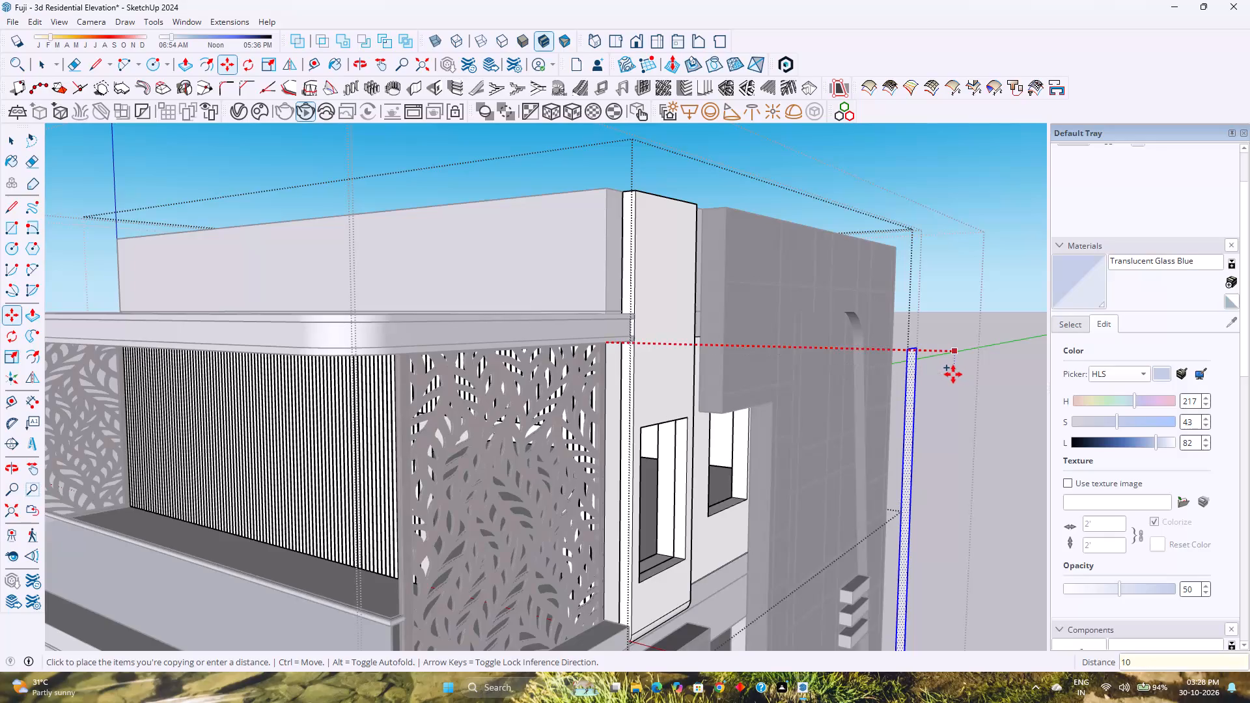
key("apostrophe")
key("Return")
Group the copied strip and open the group for editing.
right_click(930, 376)
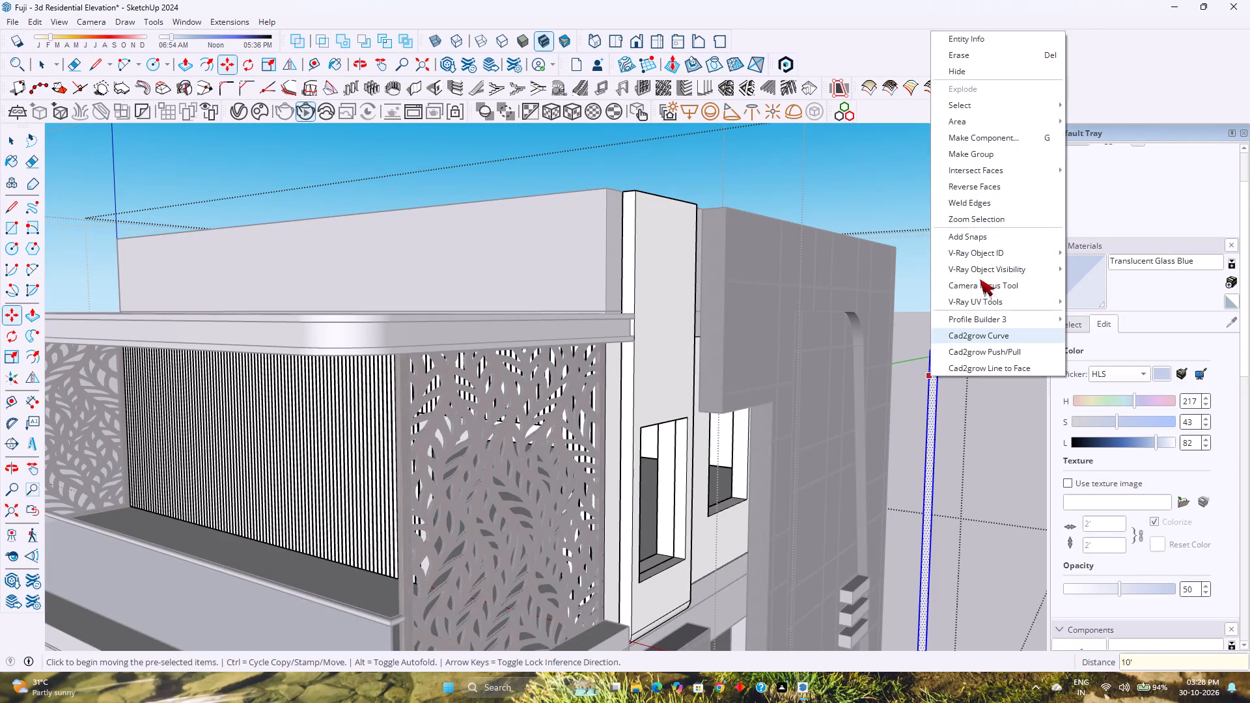
left_click(991, 156)
scroll(951, 381, "up", 3)
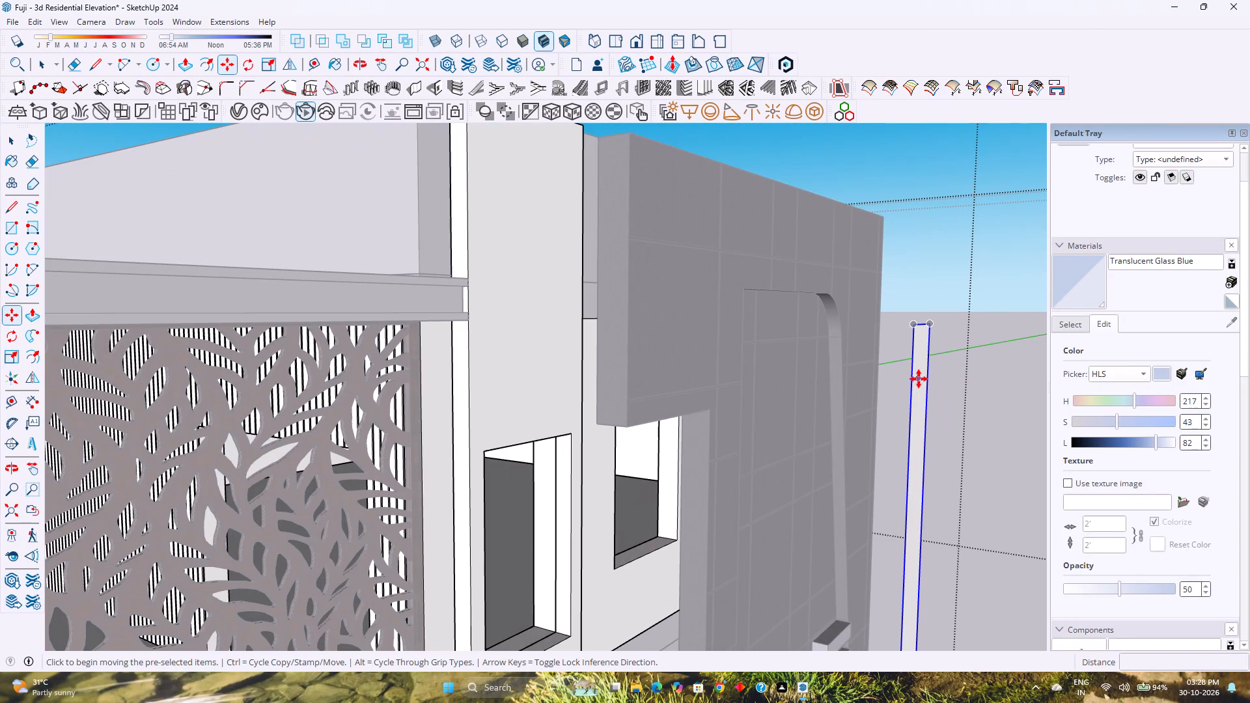
key("space")
double_click(920, 377)
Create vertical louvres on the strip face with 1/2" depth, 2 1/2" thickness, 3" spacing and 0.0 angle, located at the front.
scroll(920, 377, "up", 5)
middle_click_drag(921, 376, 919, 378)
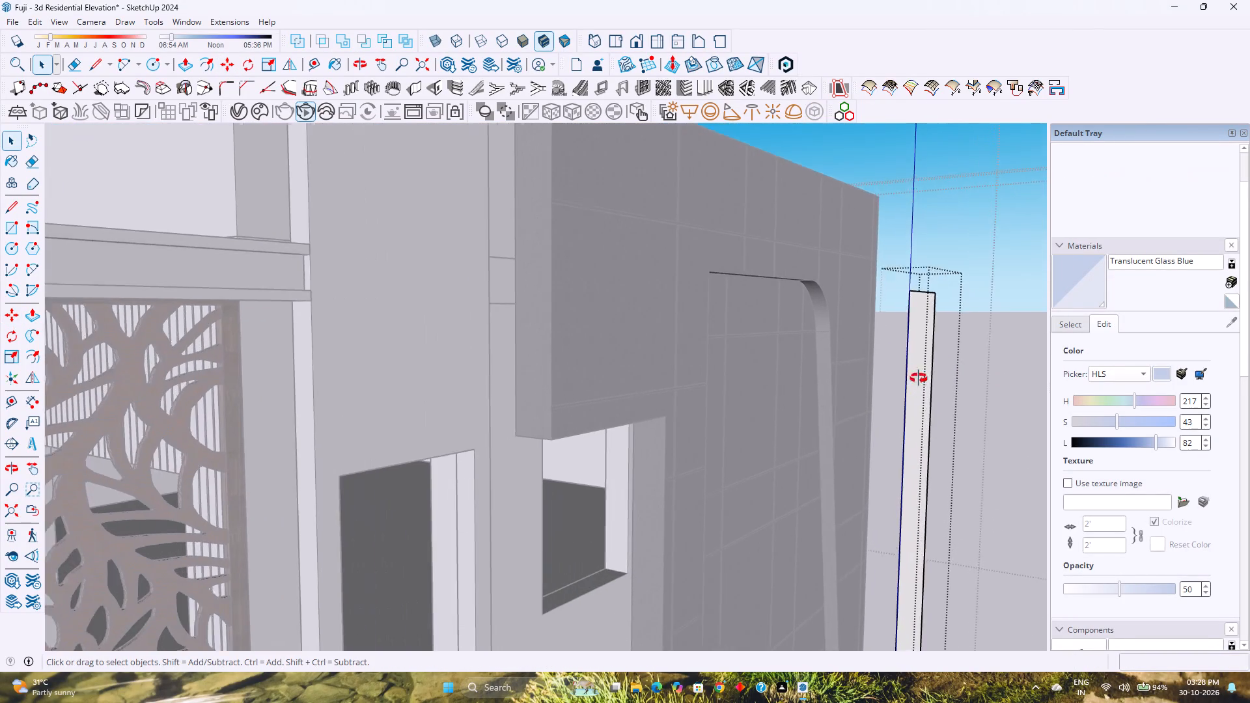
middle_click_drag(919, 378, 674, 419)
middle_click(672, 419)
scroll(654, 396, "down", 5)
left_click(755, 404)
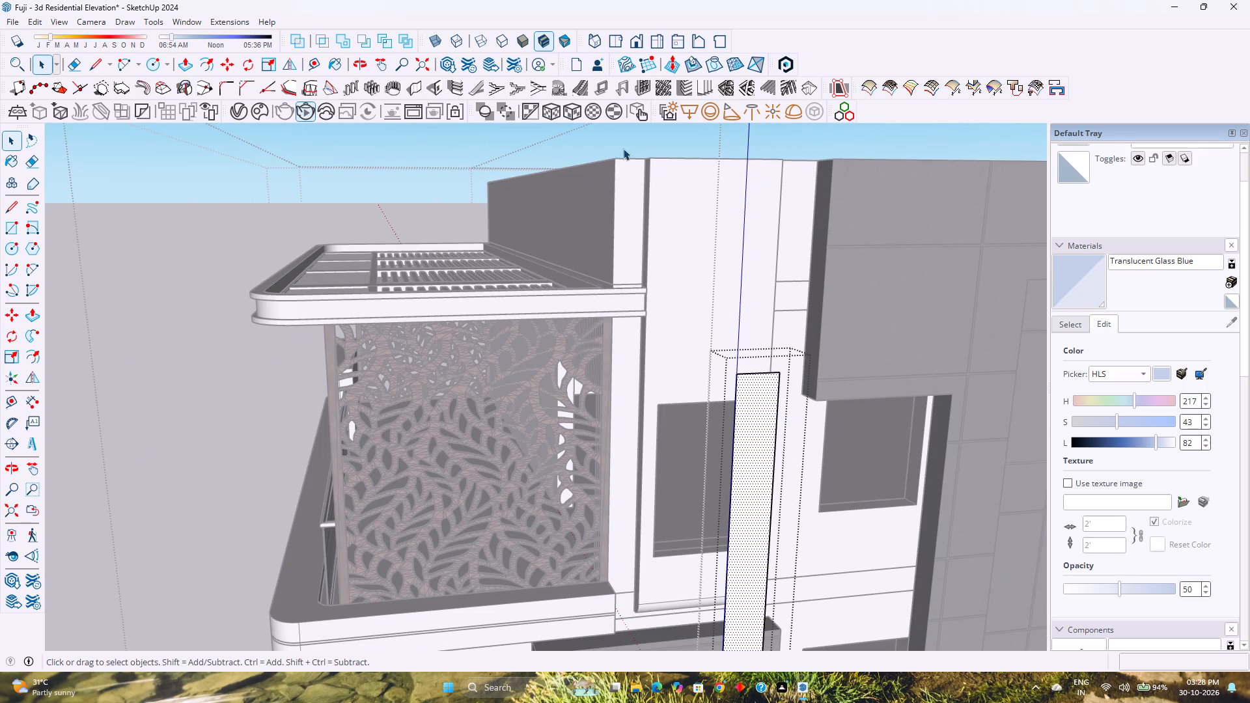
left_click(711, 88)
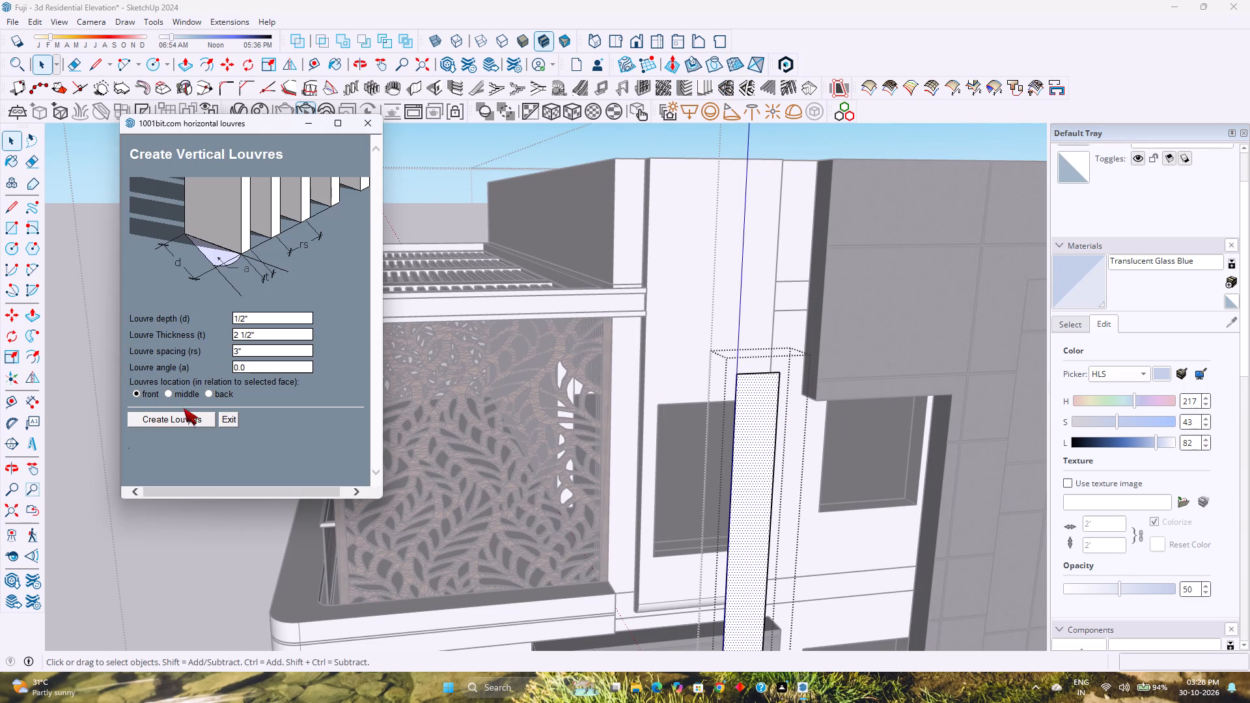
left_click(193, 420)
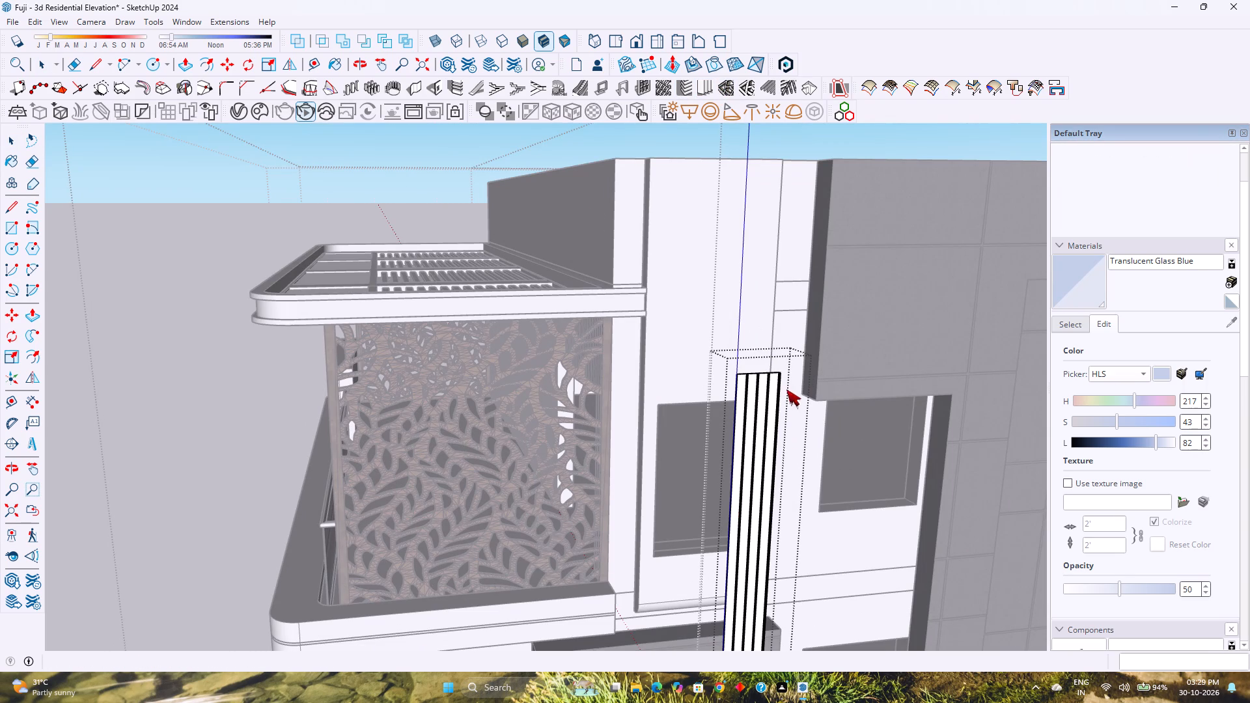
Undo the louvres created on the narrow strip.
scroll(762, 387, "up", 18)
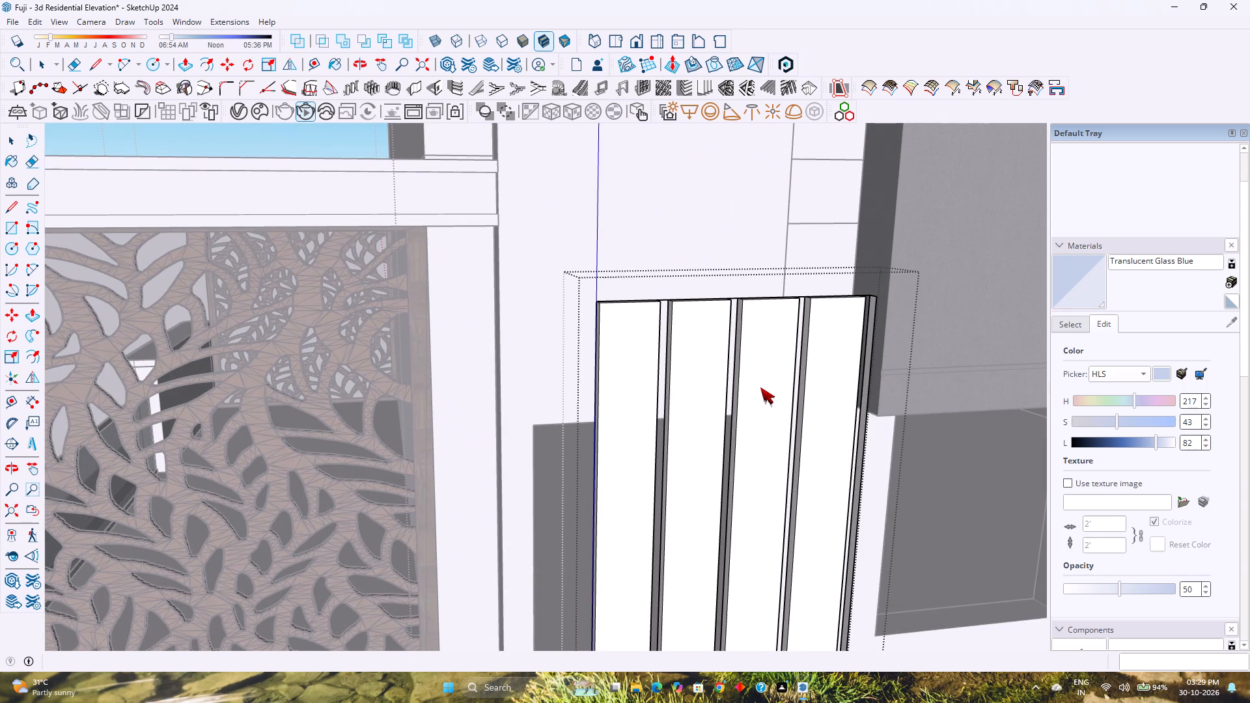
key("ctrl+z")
Leave the copied narrow strip's group, keeping its plain face without louvres.
left_click(675, 357)
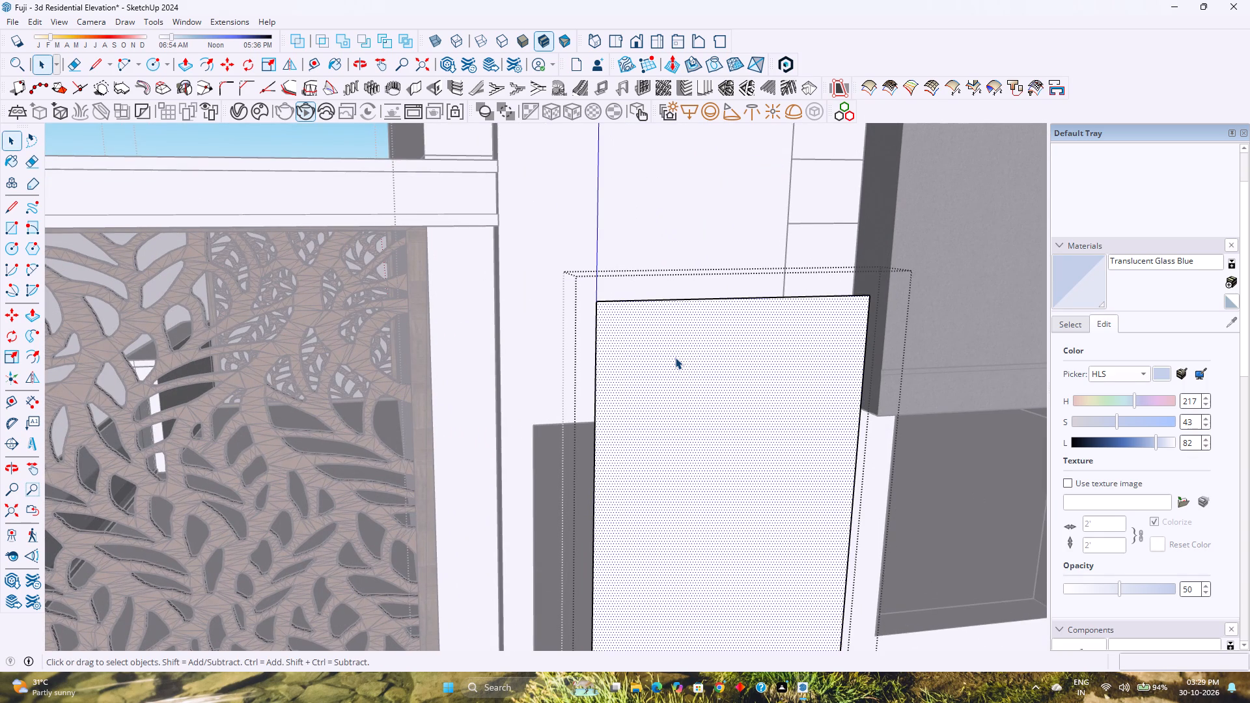
scroll(684, 360, "down", 18)
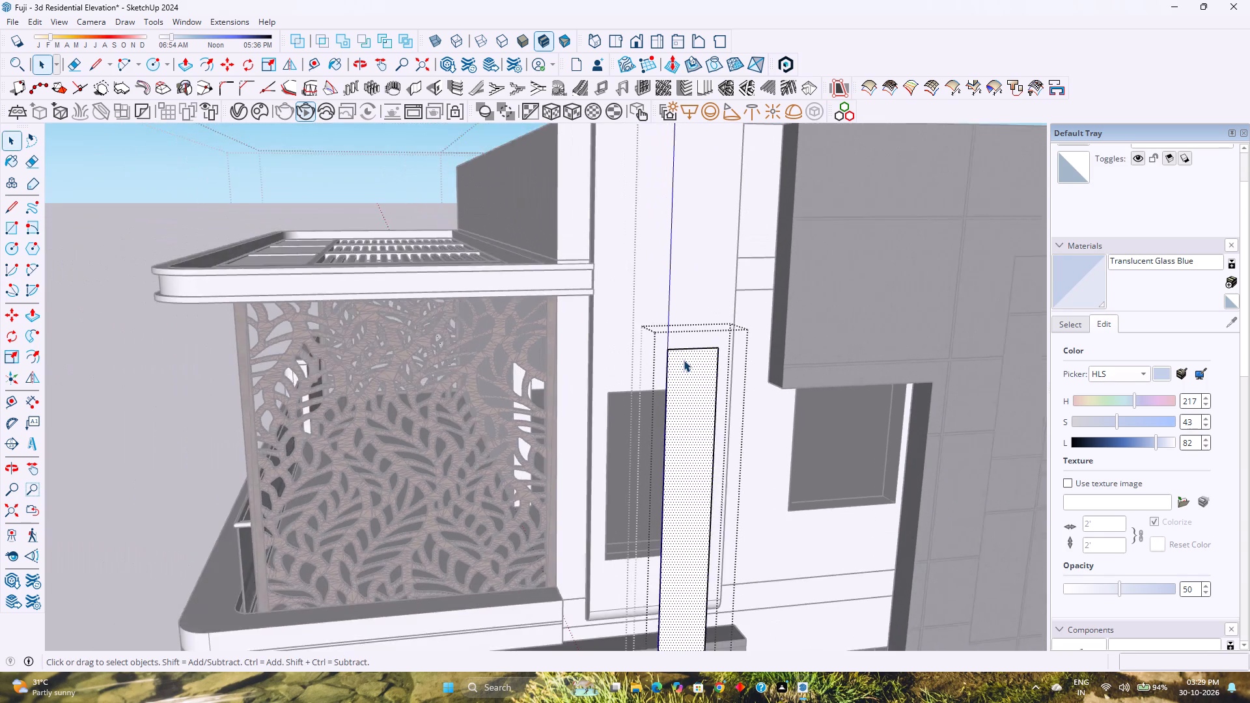
scroll(684, 360, "down", 4)
key("Escape")
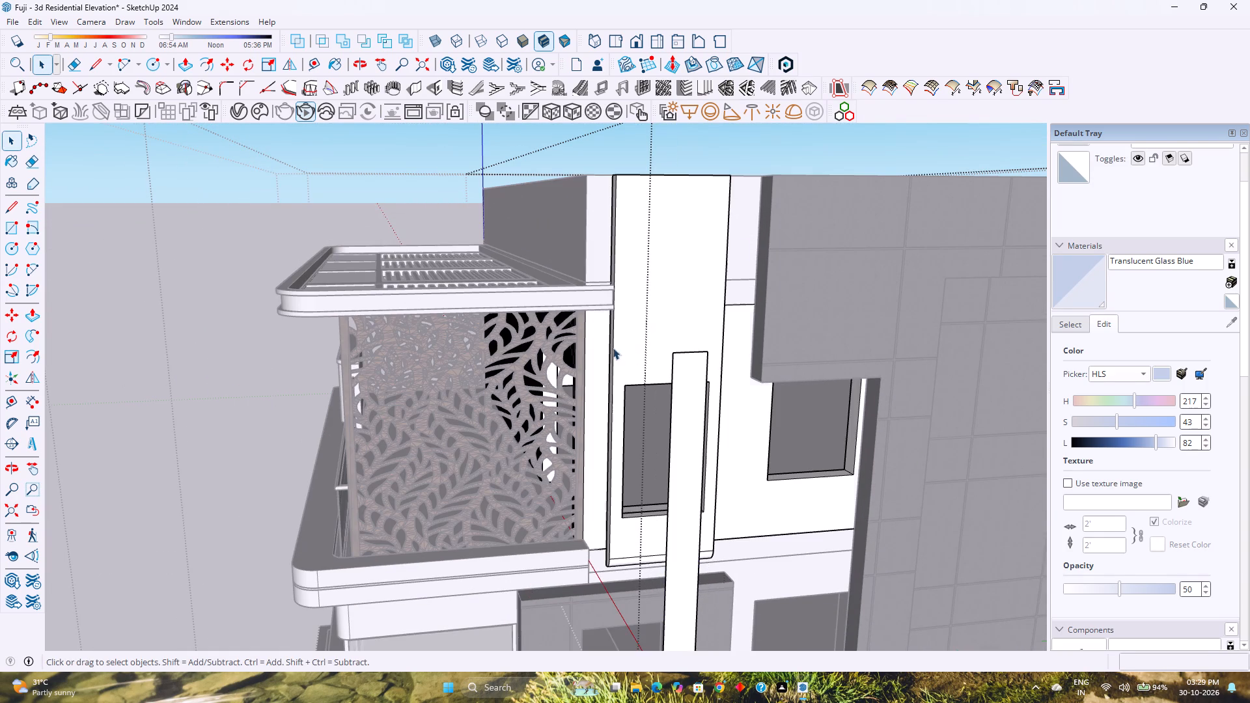
key("Escape")
Open the roof parapet group and copy its outer wall face above the slatted balcony roof 10' up along the blue axis.
scroll(606, 358, "down", 1)
middle_click_drag(606, 359, 714, 386)
double_click(589, 237)
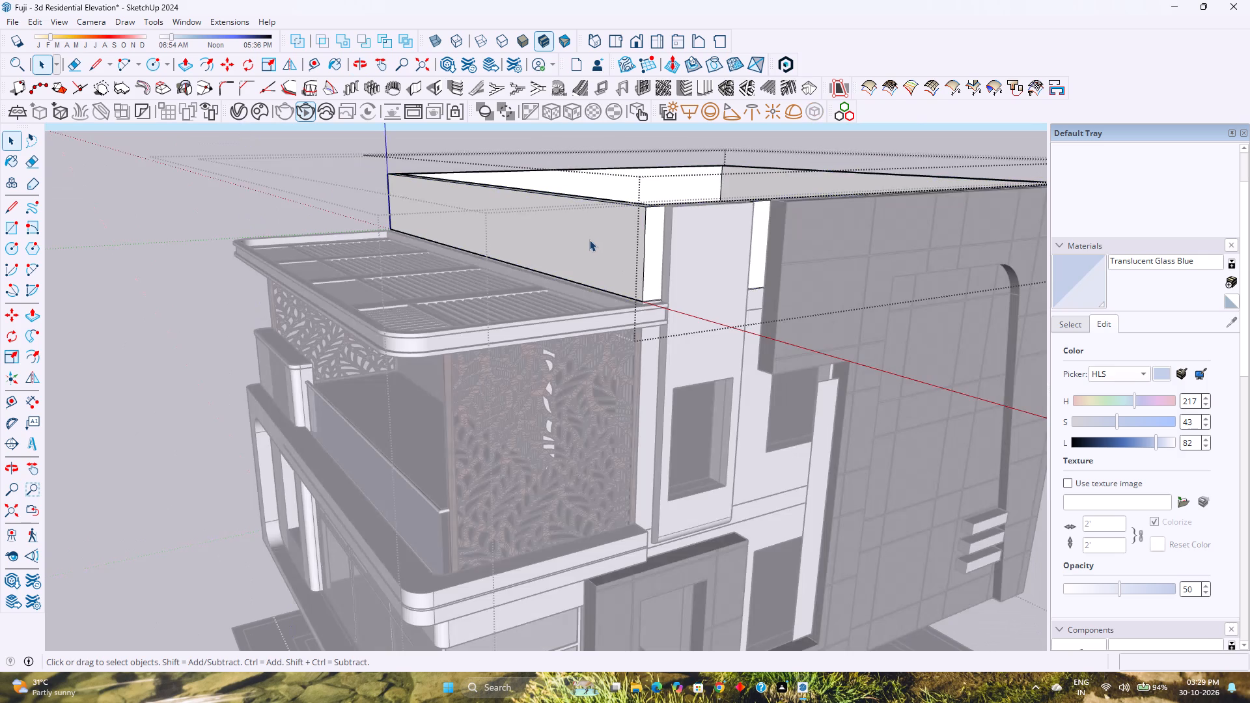
left_click(590, 240)
left_click(590, 240)
left_click(599, 251)
left_click(599, 251)
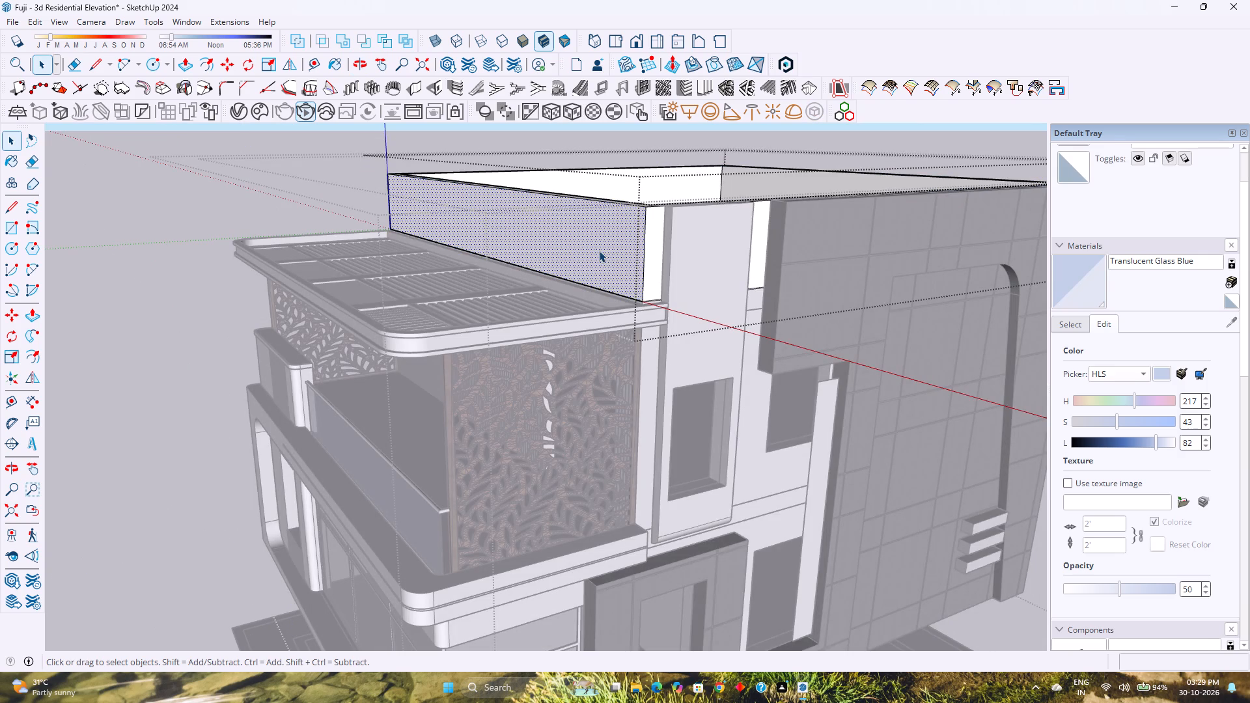
key("m")
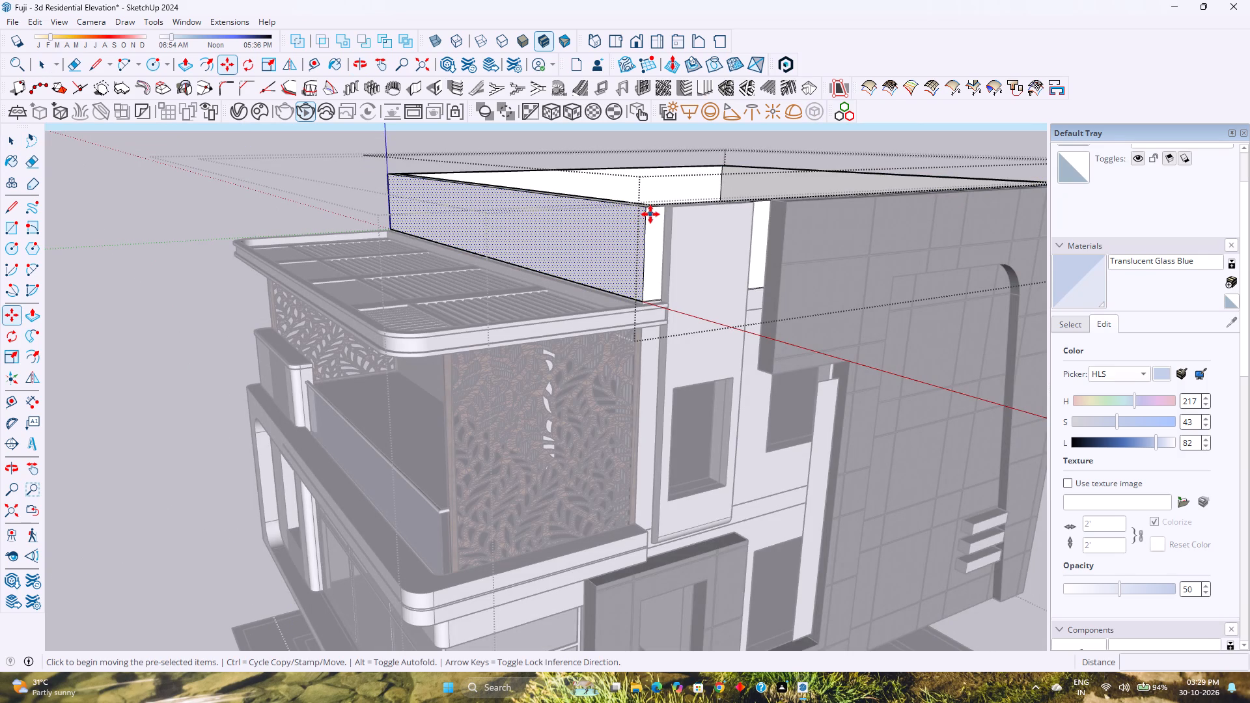
left_click(647, 209)
key("Up")
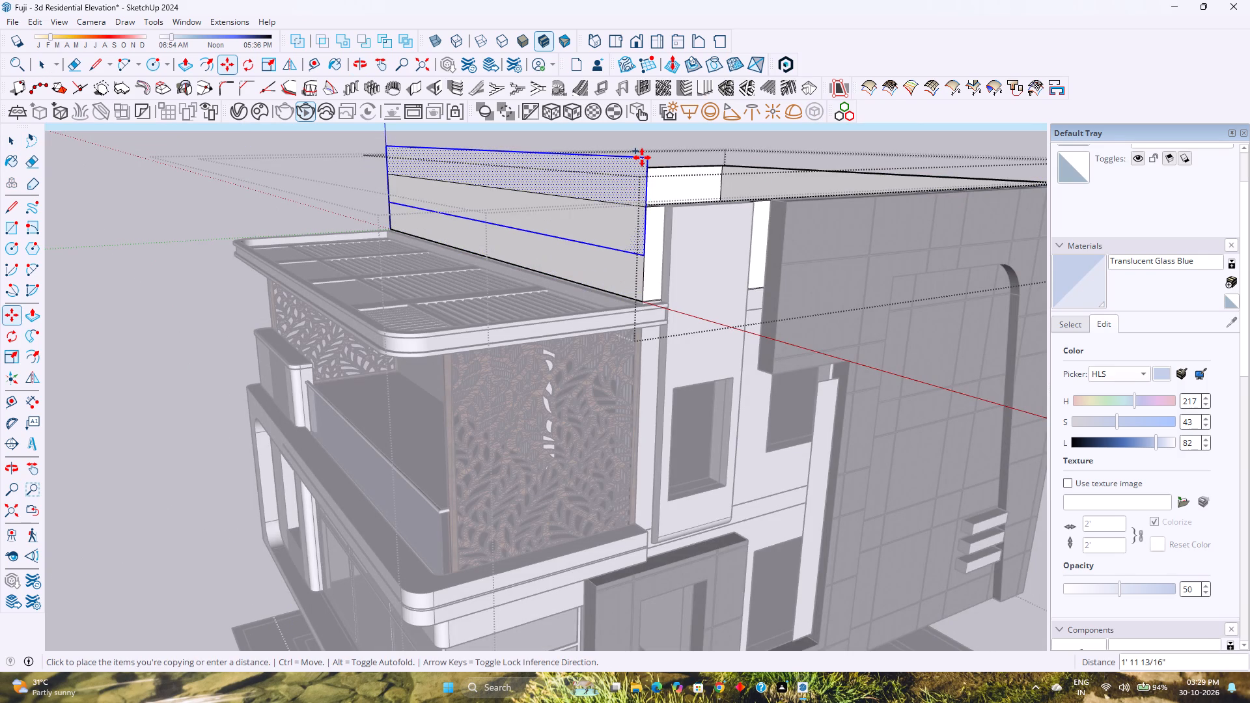
key("5")
key("BackSpace")
type("10")
key("apostrophe")
key("Return")
Group the copied parapet face with its edges and open the new group for editing.
scroll(630, 234, "down", 2)
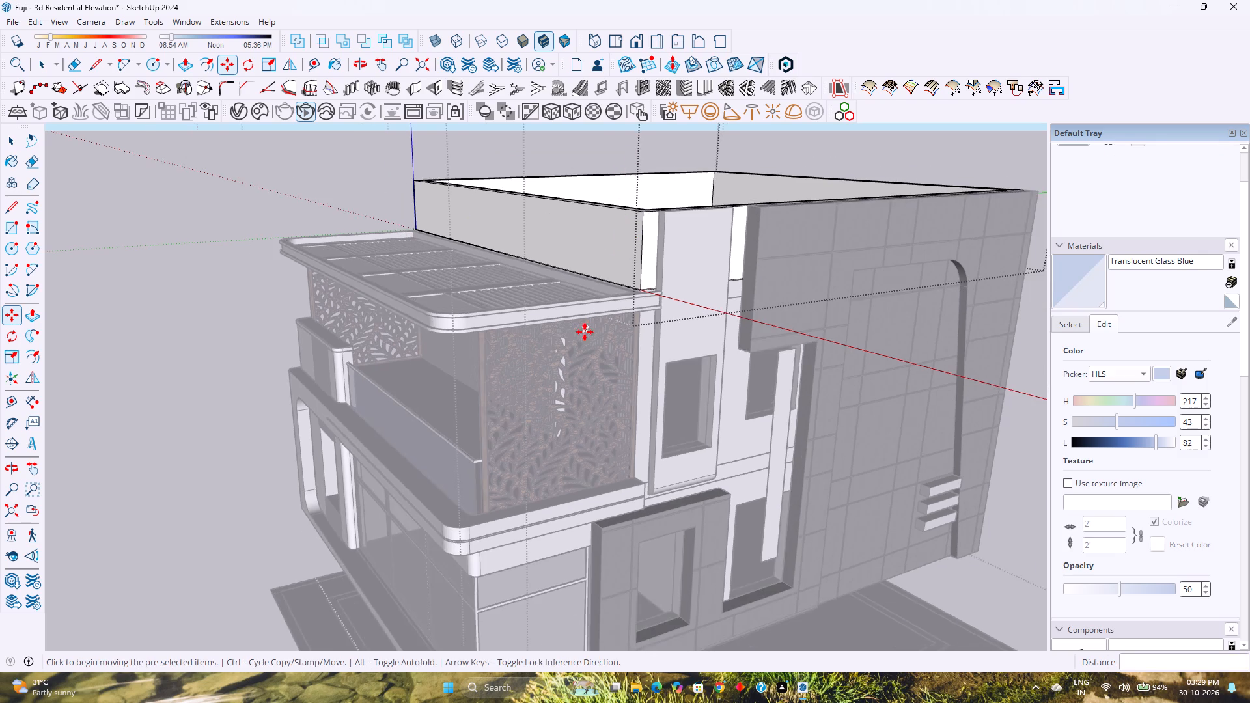
middle_click_drag(585, 332, 542, 499, "shift")
scroll(536, 447, "down", 3)
right_click(550, 264)
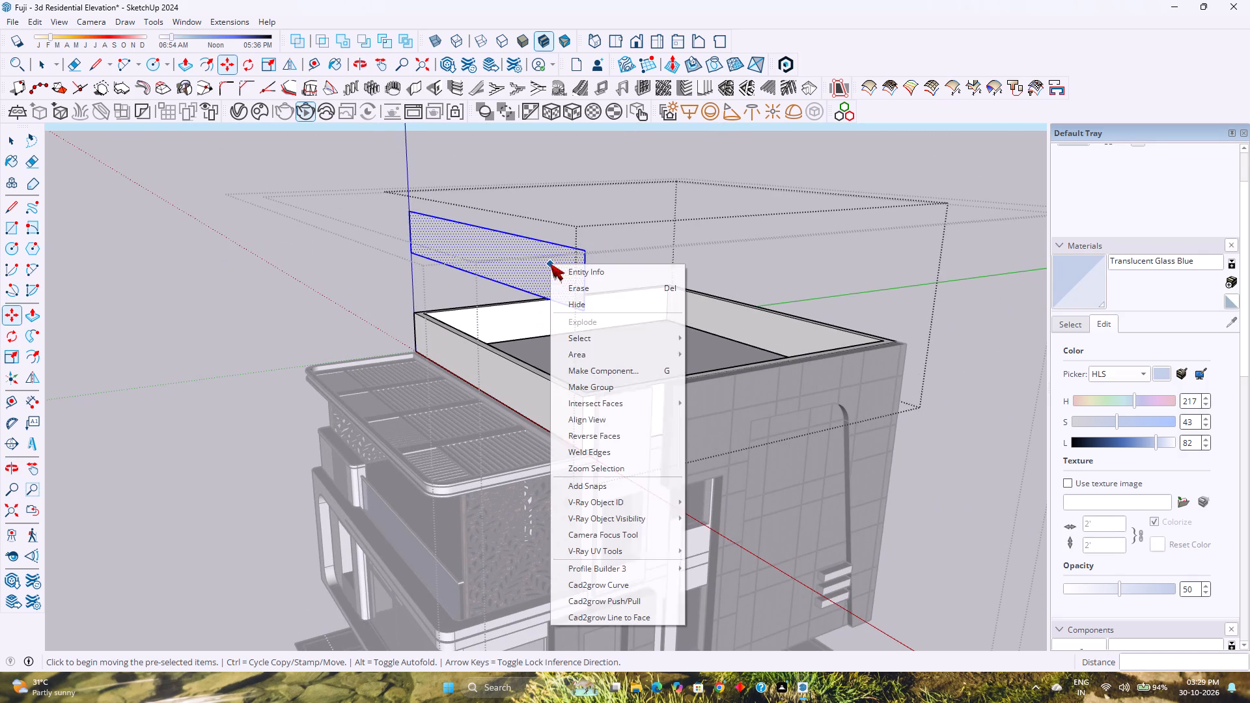
left_click(623, 389)
key("space")
double_click(559, 290)
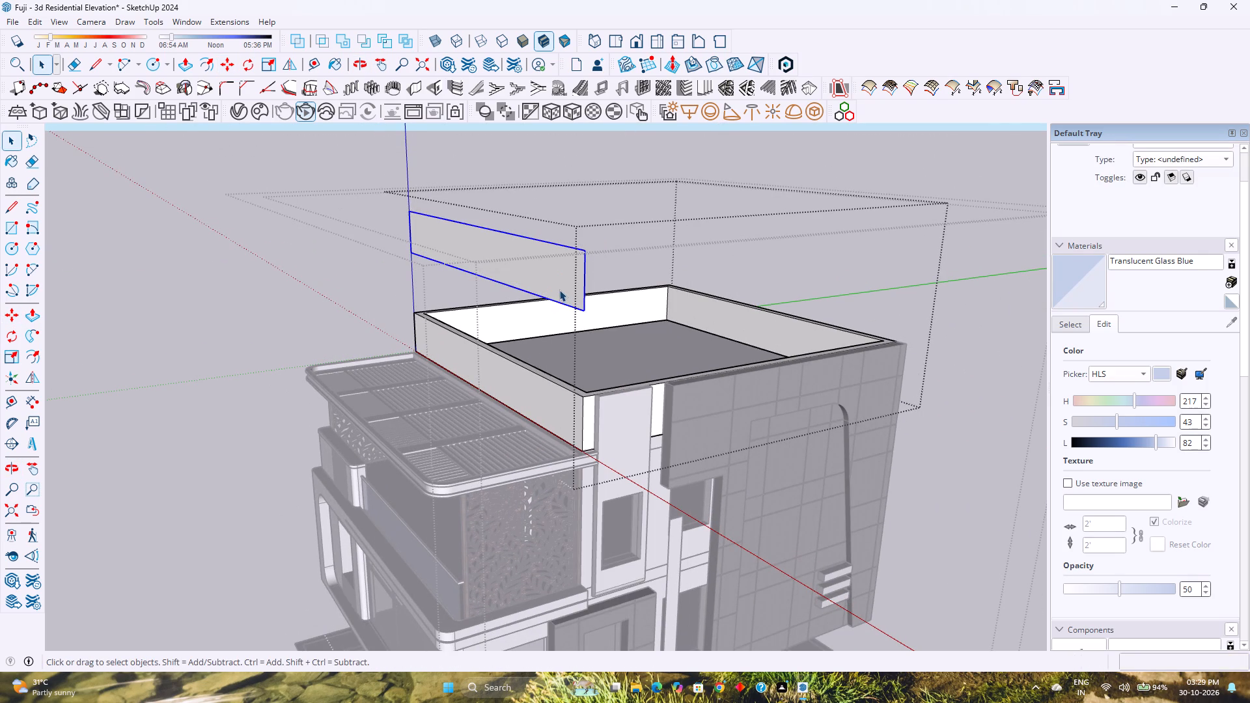
Create vertical louvres on the copied parapet face with 1/2" depth, 2 1/2" thickness, 3" spacing and 0.0 angle, located at the front.
scroll(559, 290, "up", 3)
left_click(559, 290)
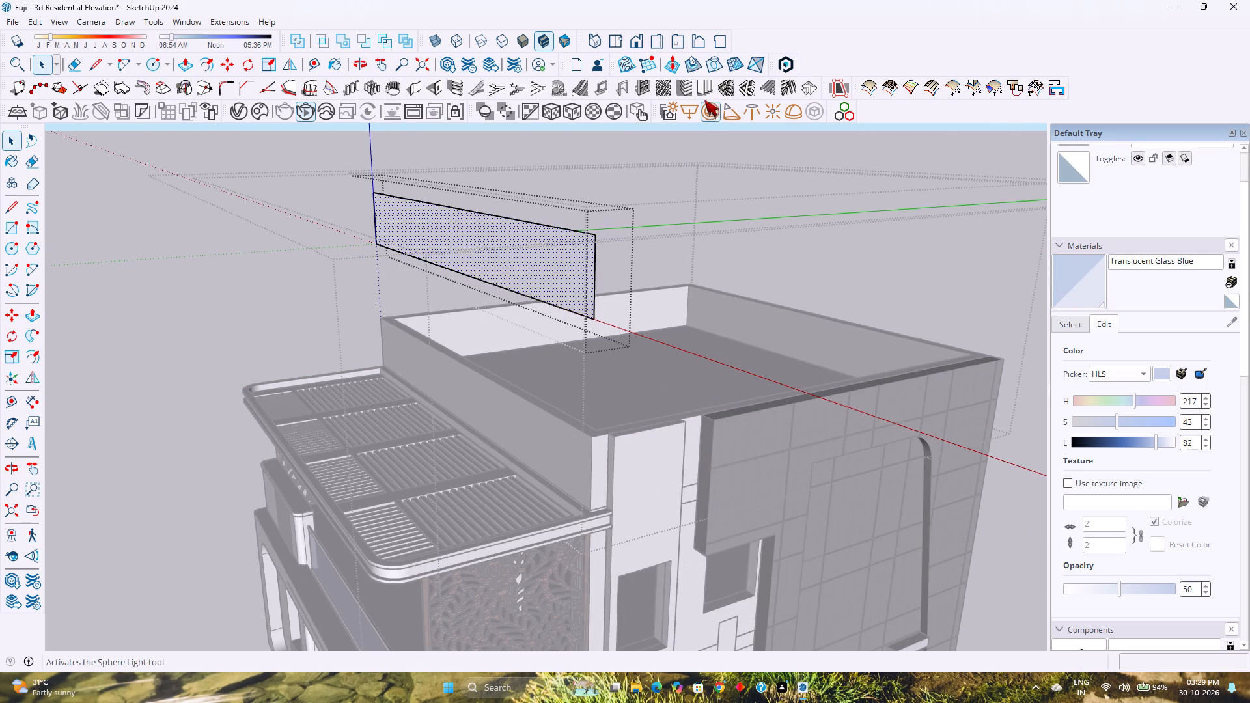
left_click(704, 89)
left_click(175, 421)
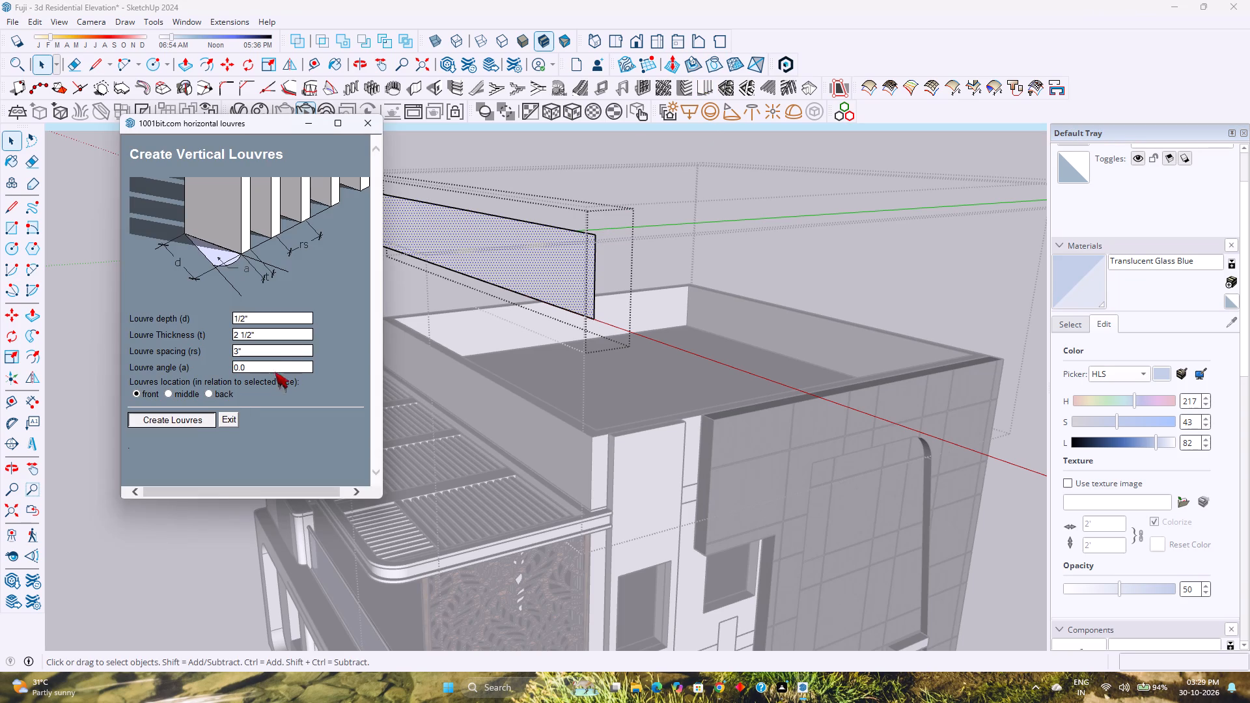
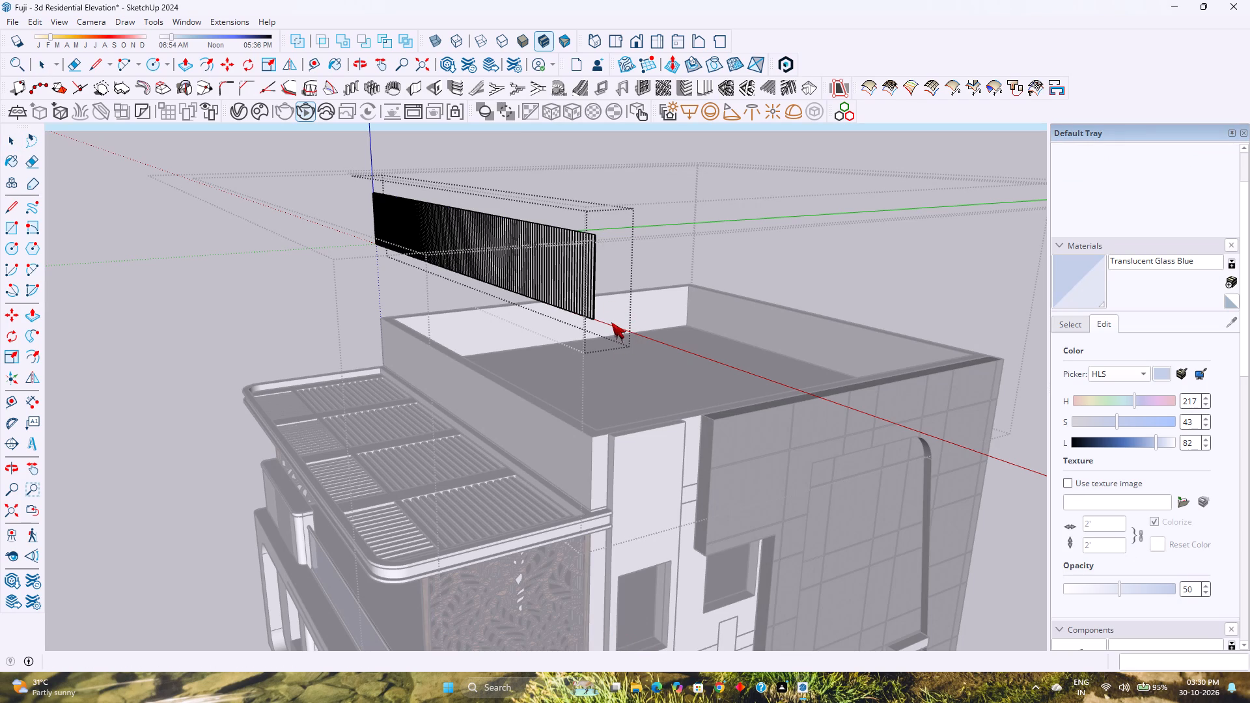
Delete the flat copied parapet face behind the new louvres and leave the louvre group.
scroll(572, 286, "up", 6)
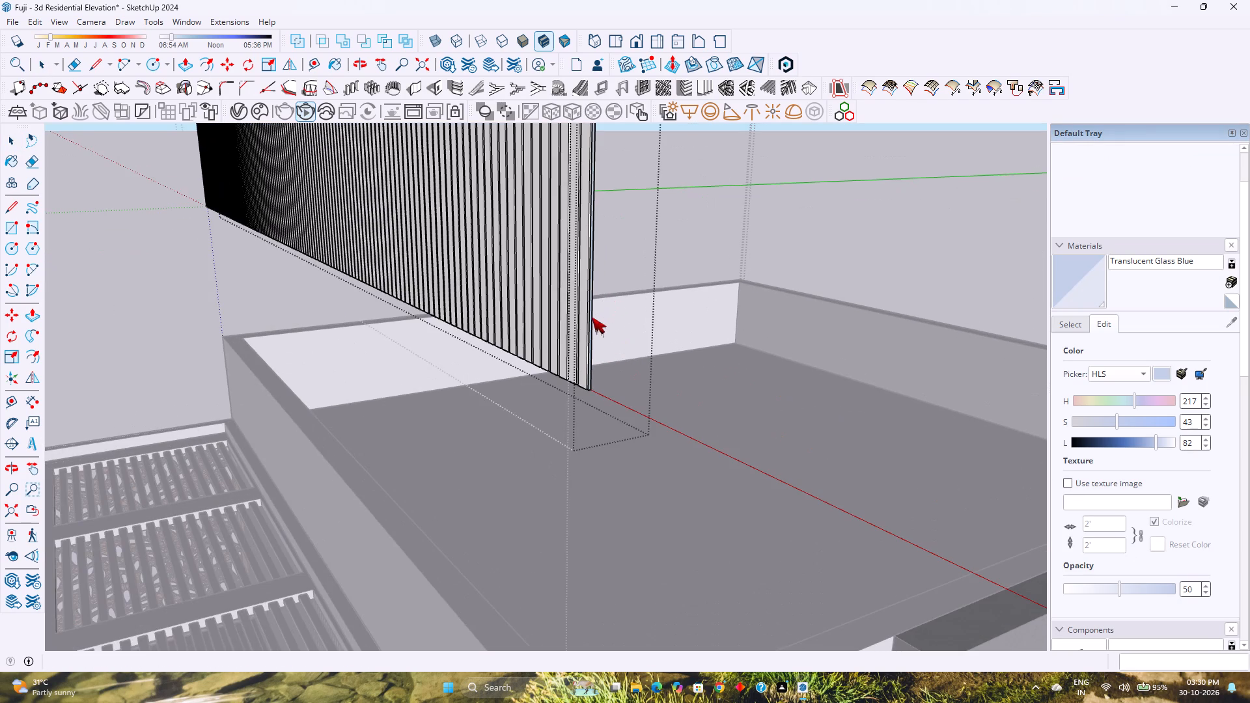
scroll(592, 318, "up", 13)
middle_click_drag(591, 393, 661, 406)
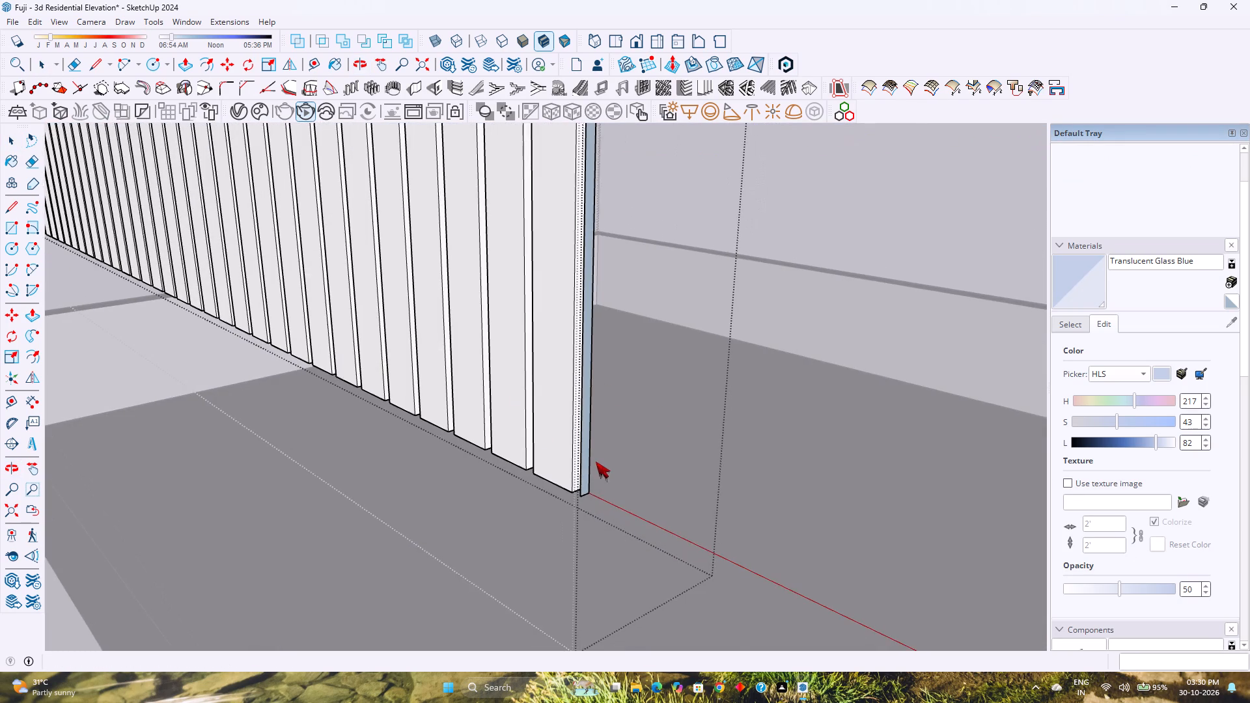
scroll(596, 462, "up", 5)
scroll(574, 464, "down", 4)
scroll(512, 454, "down", 4)
scroll(491, 448, "up", 5)
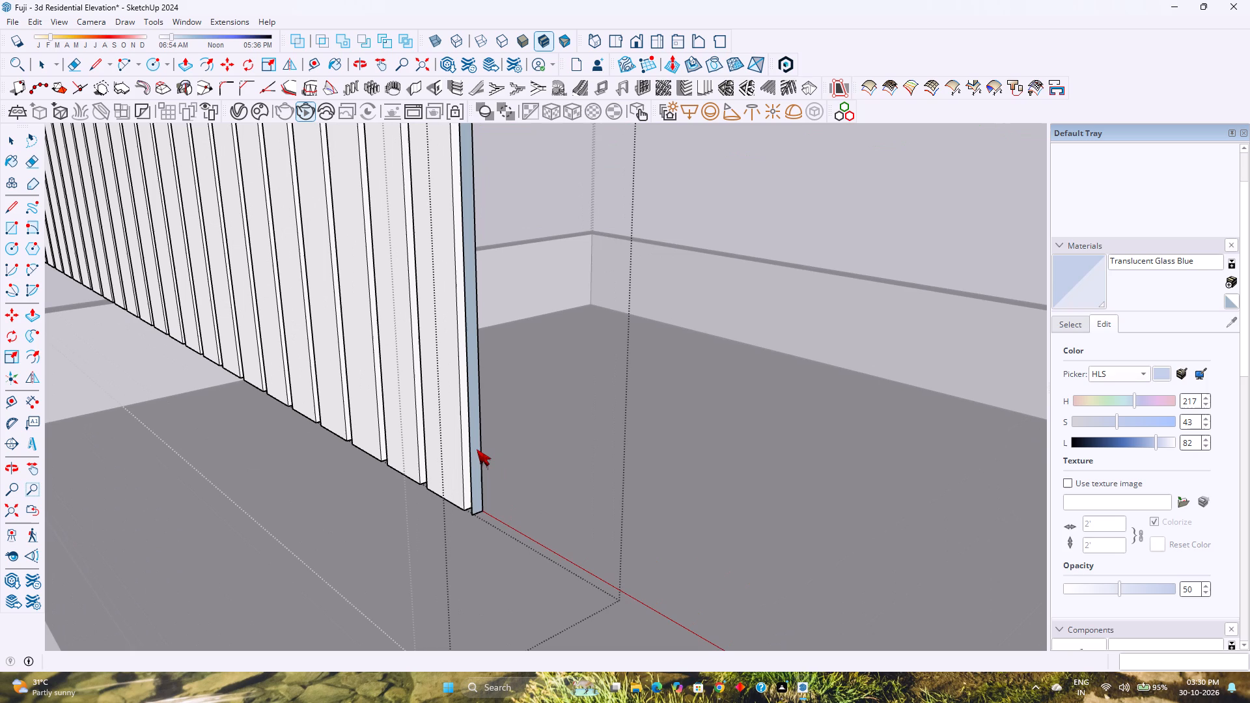
double_click(475, 450)
double_click(475, 449)
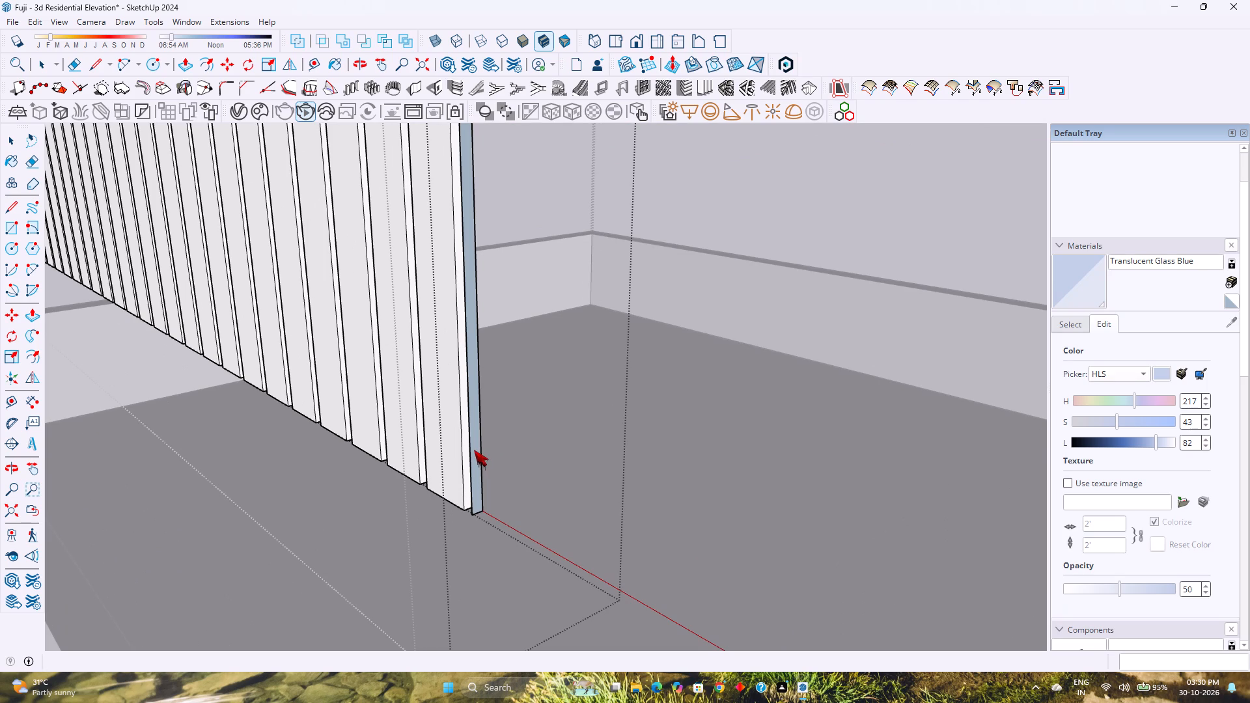
key("Escape")
left_click(474, 450)
left_click(474, 450)
left_click(474, 458)
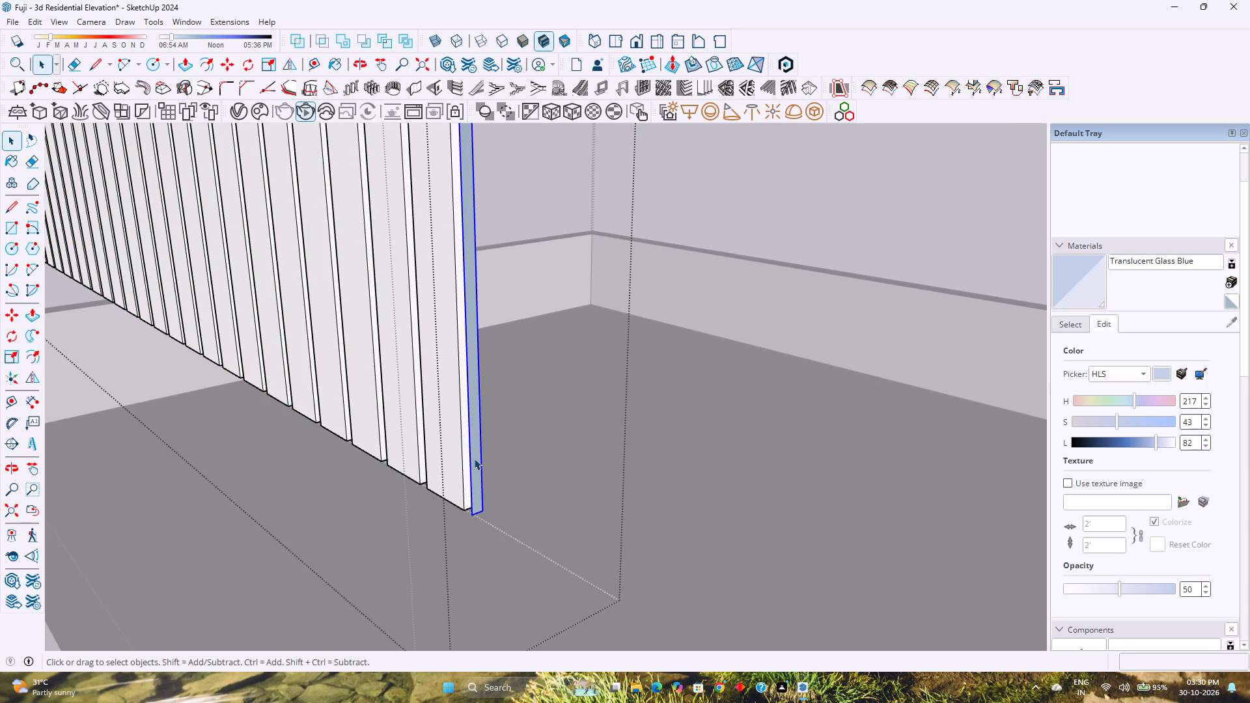
key("Delete")
scroll(475, 458, "down", 8)
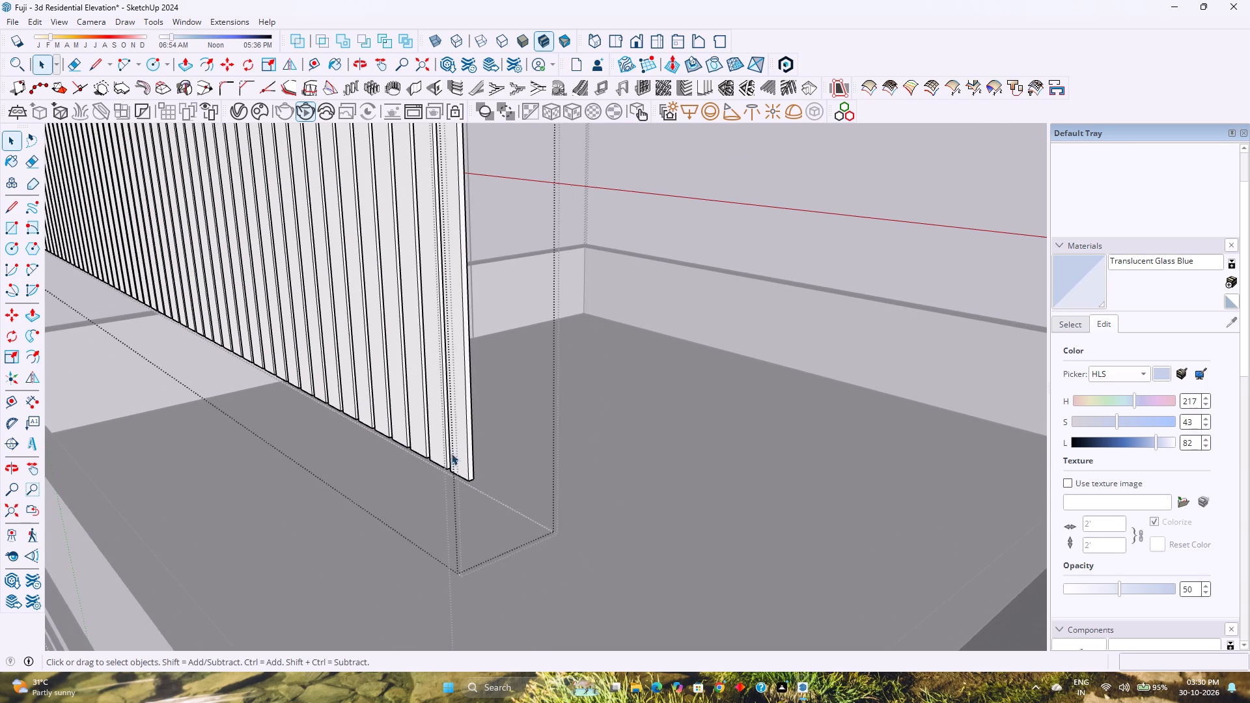
scroll(454, 475, "up", 3)
middle_click_drag(458, 476, 643, 512)
middle_click(644, 512)
scroll(490, 501, "down", 7)
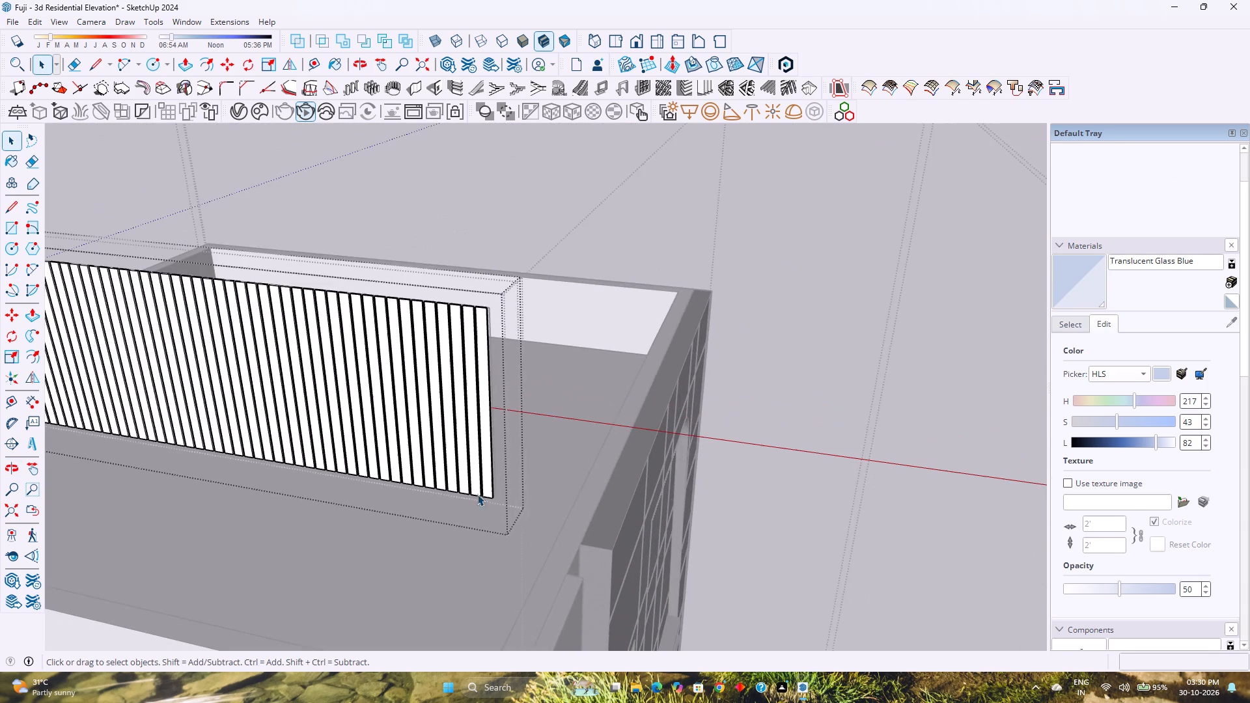
middle_click_drag(434, 483, 656, 513, "shift")
middle_click(656, 513, "shift")
scroll(438, 466, "down", 4)
middle_click_drag(428, 465, 856, 537, "shift")
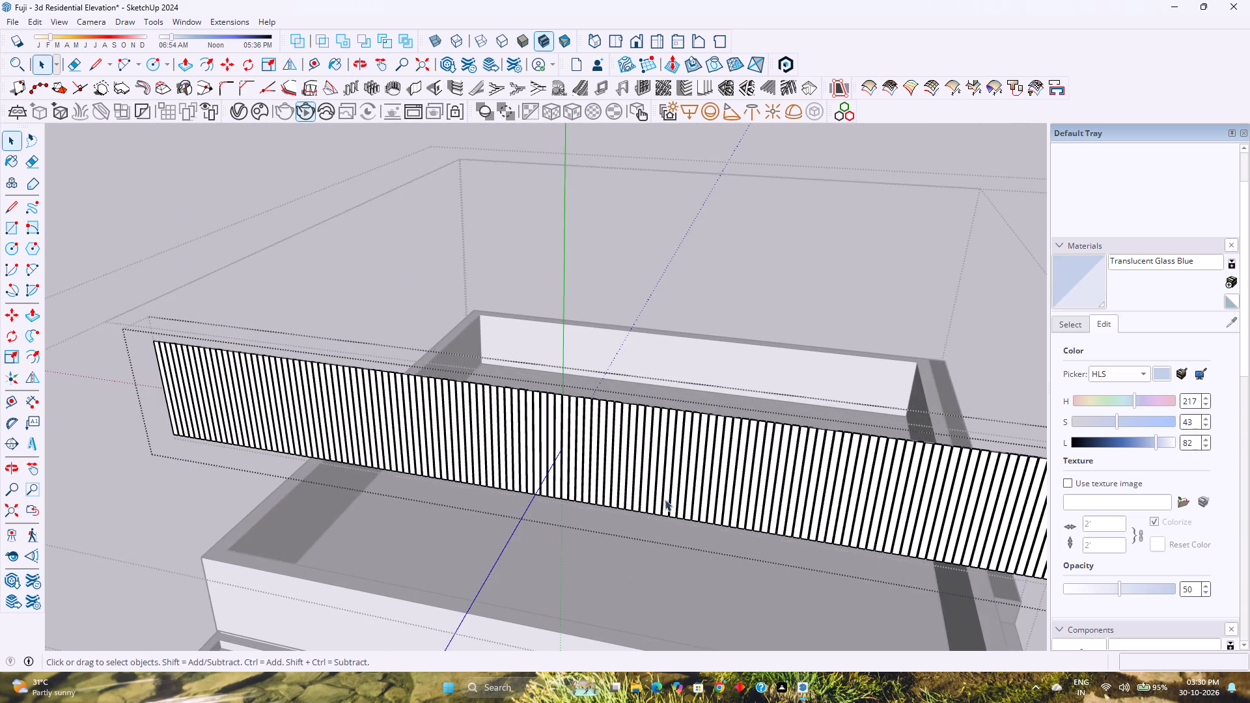
middle_click_drag(671, 503, 485, 446)
middle_click(484, 446)
scroll(486, 444, "down", 8)
middle_click_drag(643, 508, 570, 441, "shift")
key("Escape")
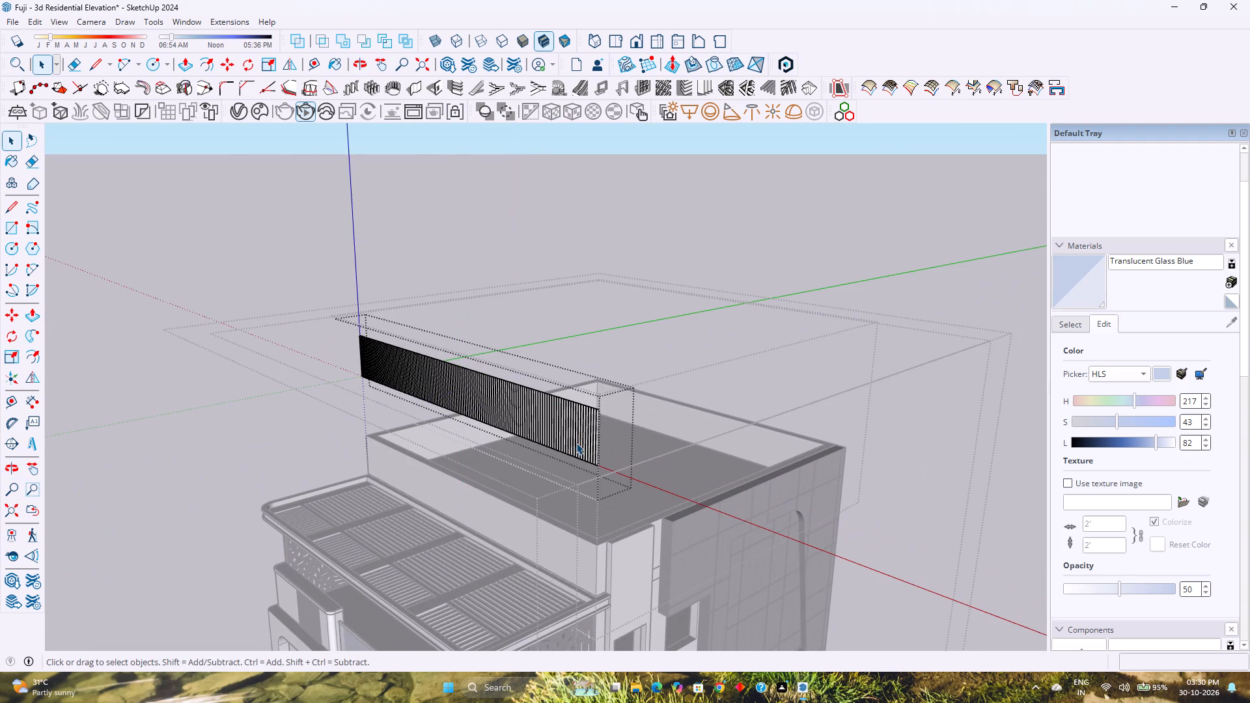
left_click(576, 443)
scroll(591, 447, "up", 3)
key("Escape")
Move the louvre group 10' down along the blue axis onto the parapet wall above the slatted balcony roof.
left_click(592, 447)
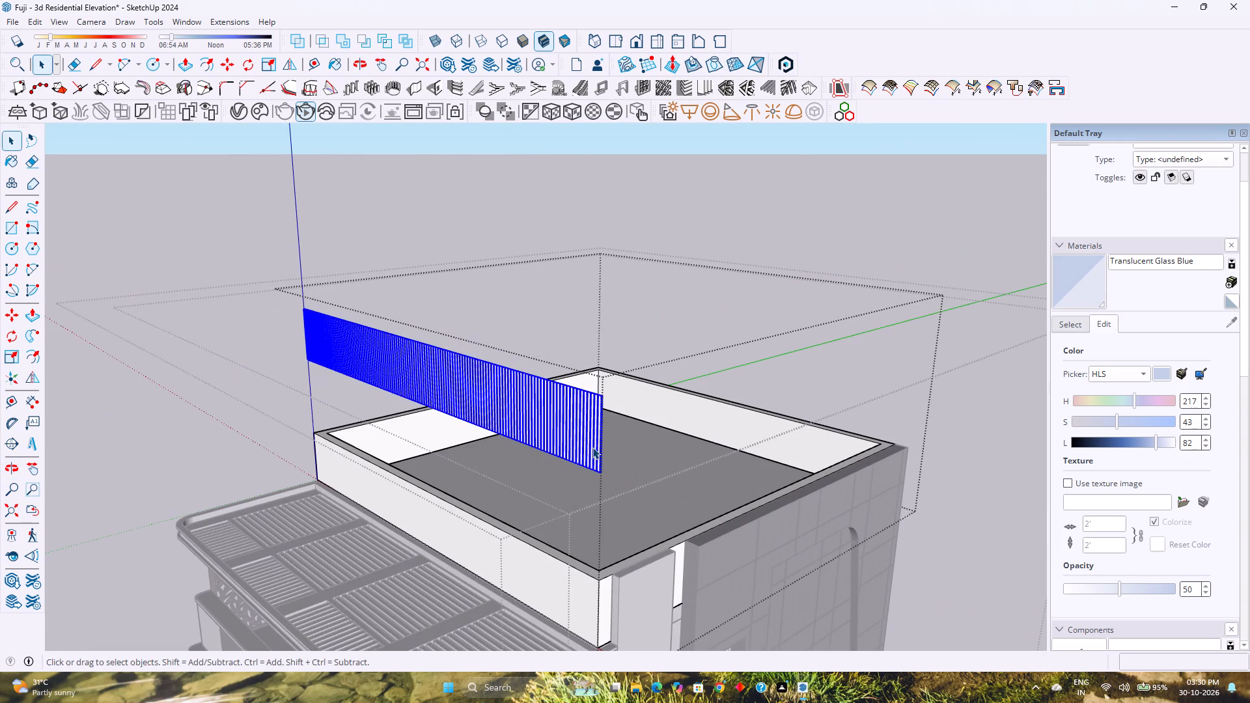
key("m")
scroll(592, 438, "up", 12)
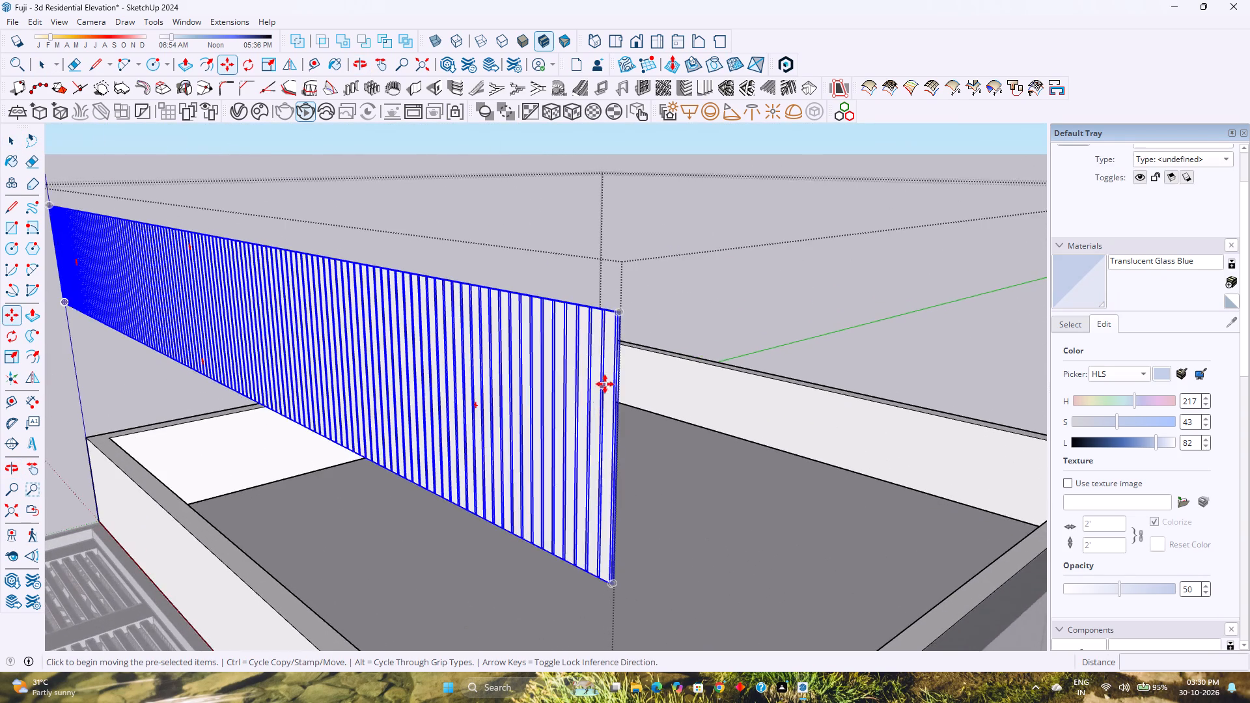
scroll(605, 384, "up", 1)
scroll(626, 303, "up", 3)
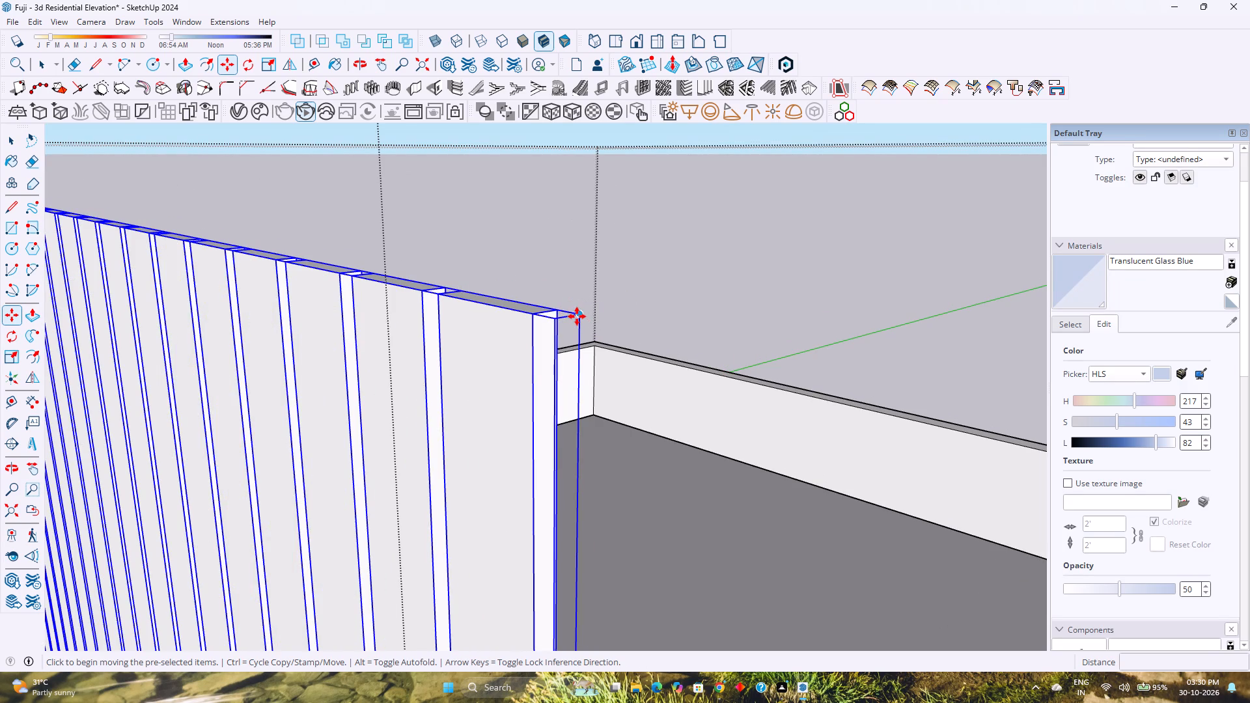
left_click(577, 316)
key("Up")
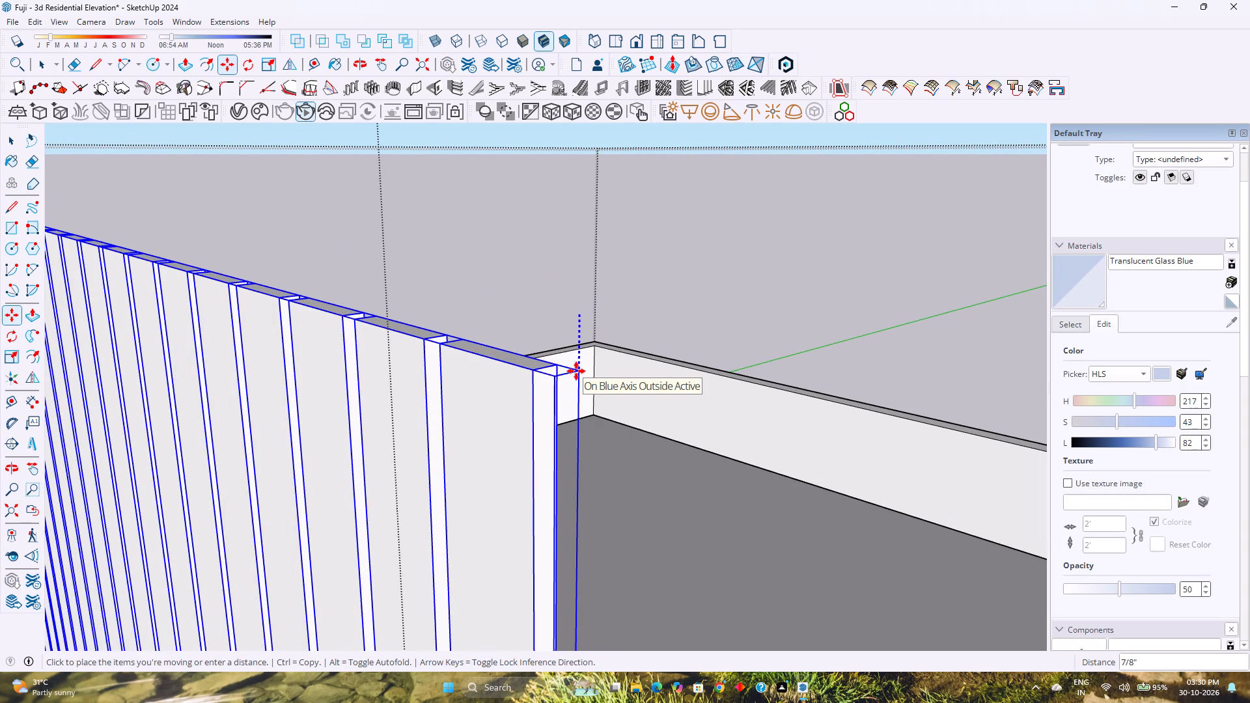
type("10'")
key("Return")
scroll(576, 371, "down", 8)
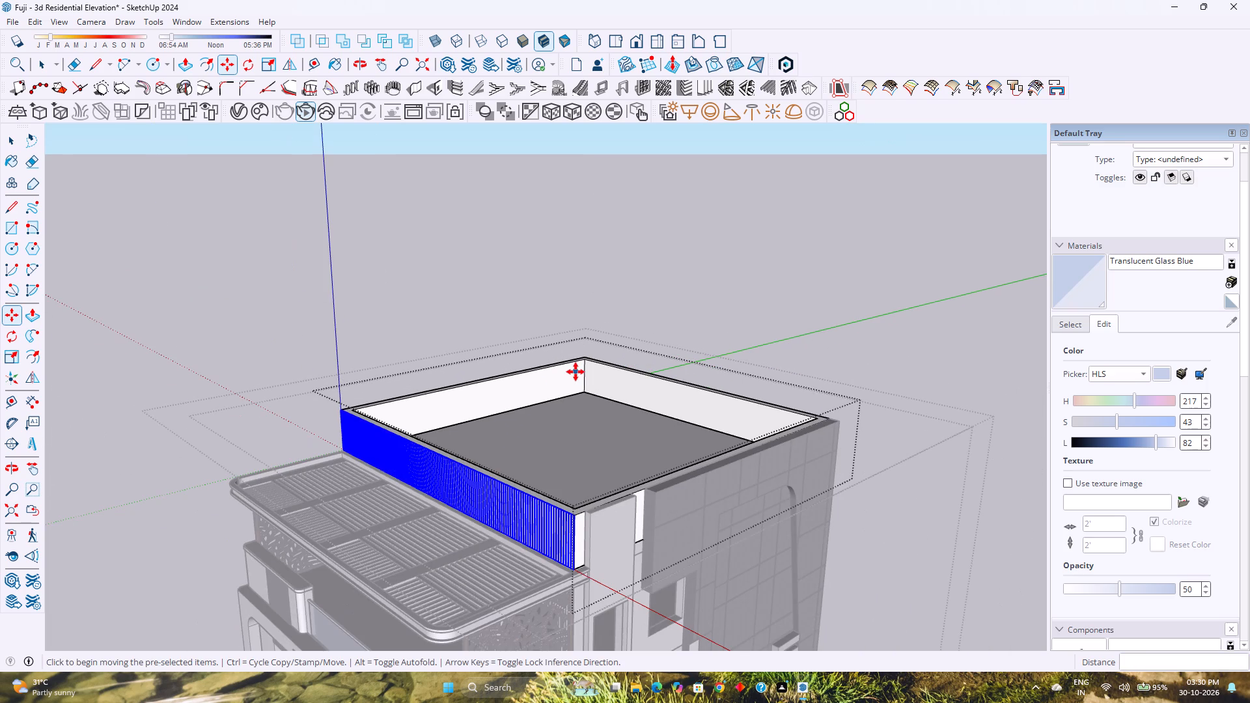
key("space")
key("Escape")
Inside the louvre group, scale the parapet louvres along the red axis out to the wall's corner edge, and close the groups.
scroll(528, 482, "up", 2)
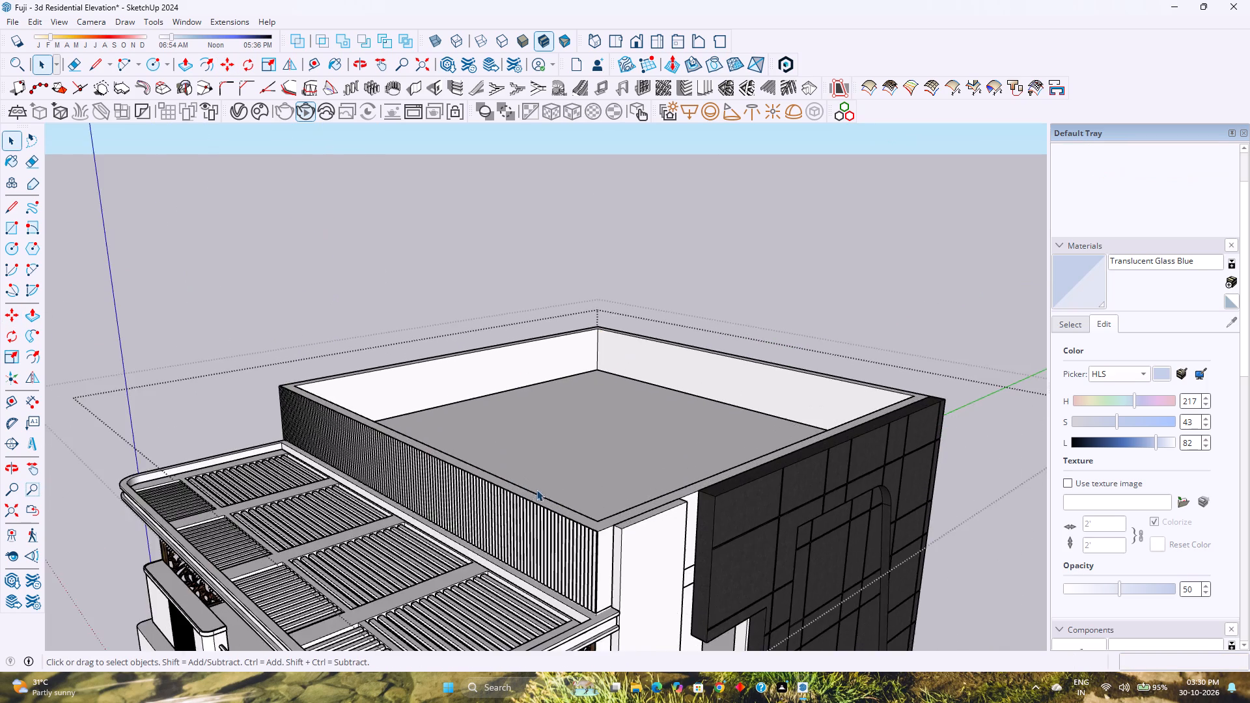
scroll(536, 489, "up", 12)
middle_click_drag(591, 547, 650, 527)
scroll(581, 488, "up", 14)
middle_click_drag(648, 480, 580, 585)
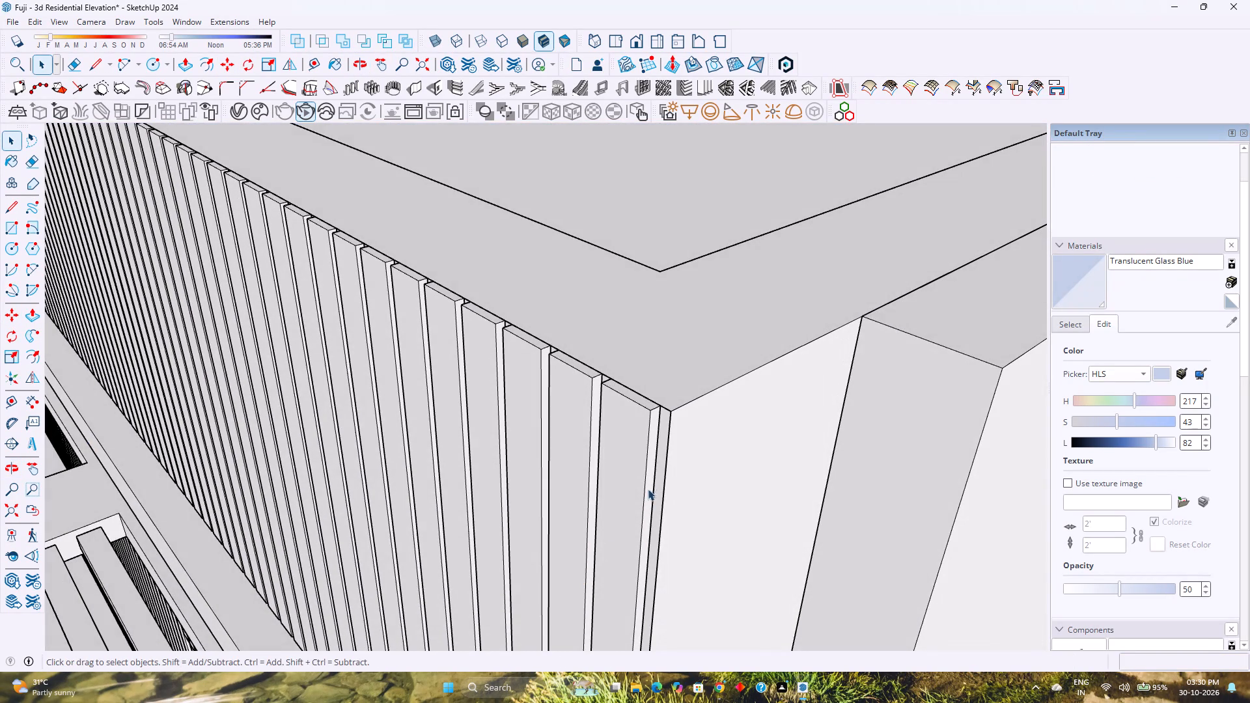
double_click(648, 477)
scroll(648, 477, "up", 1)
left_click(645, 473)
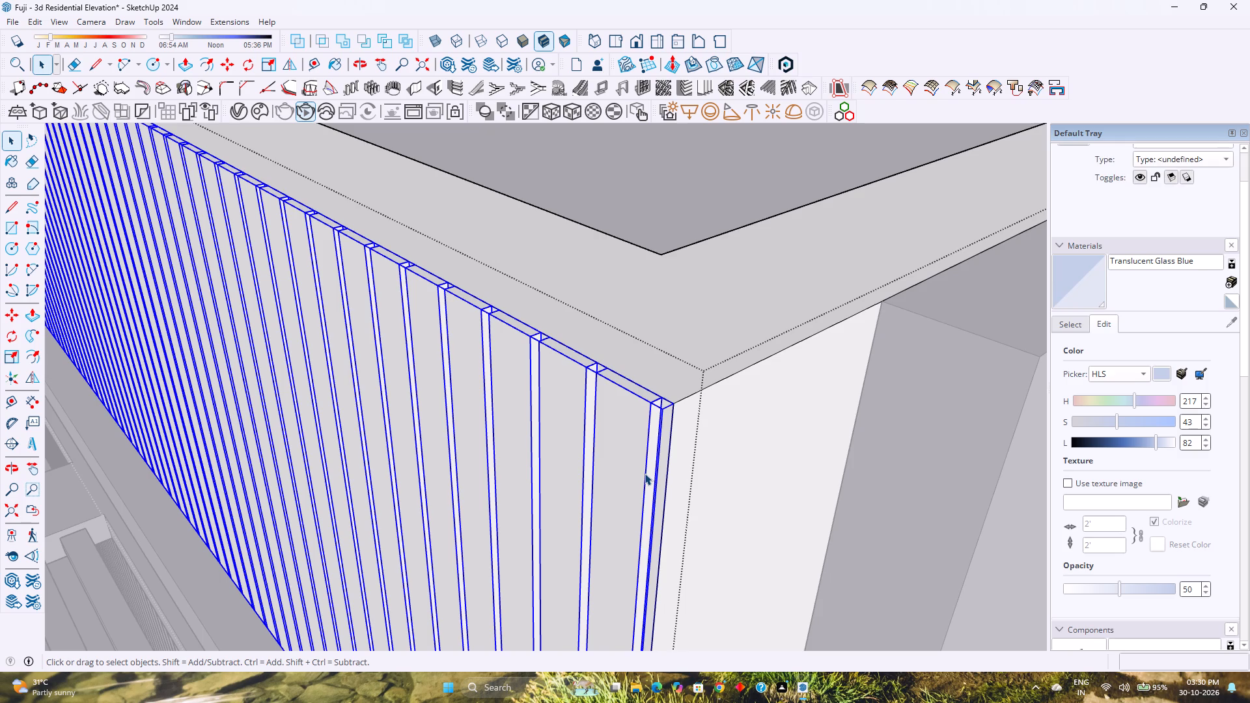
key("s")
scroll(644, 502, "up", 3)
key("Escape")
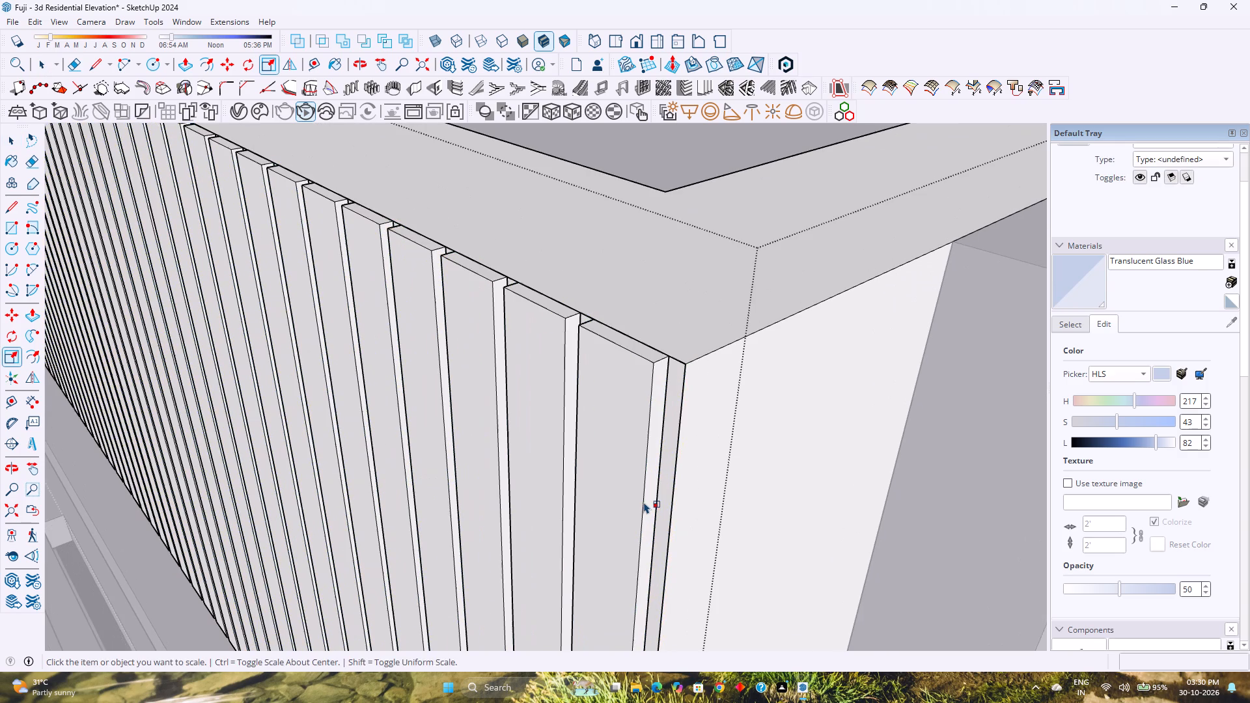
key("space")
double_click(644, 502)
left_click(644, 502)
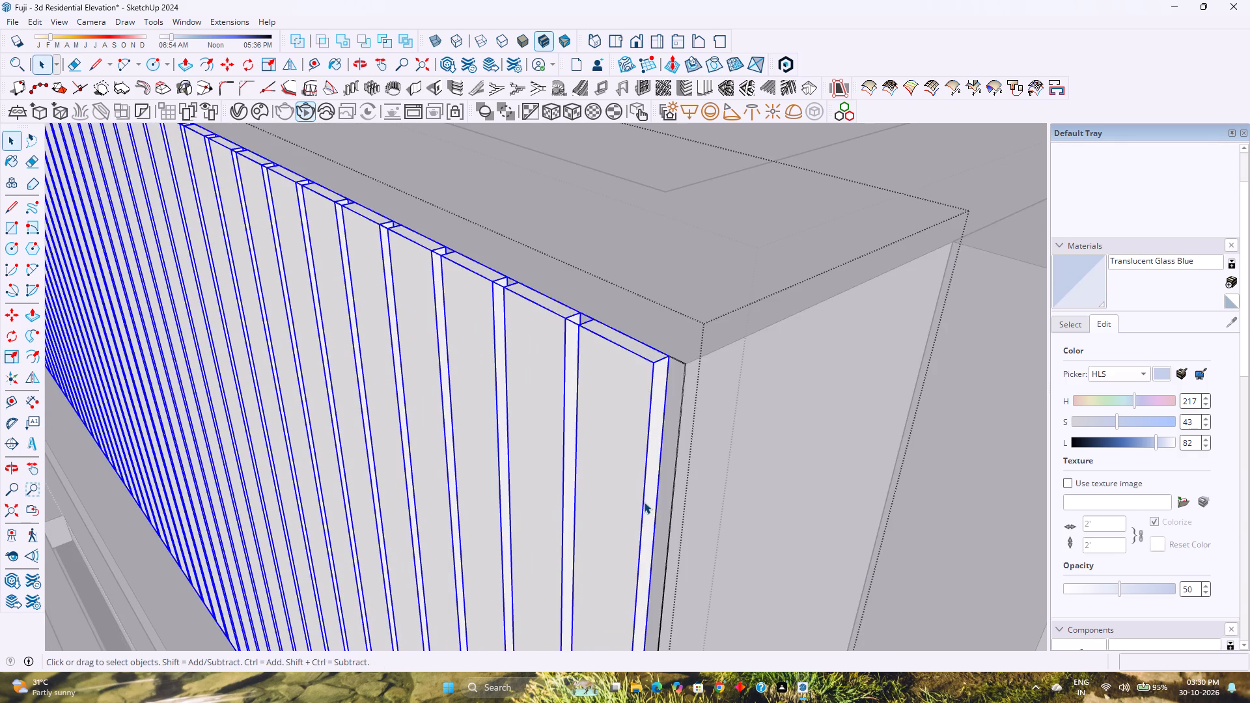
scroll(644, 501, "down", 4)
middle_click_drag(643, 501, 643, 415, "shift")
middle_click(643, 415, "shift")
scroll(645, 413, "down", 4)
key("s")
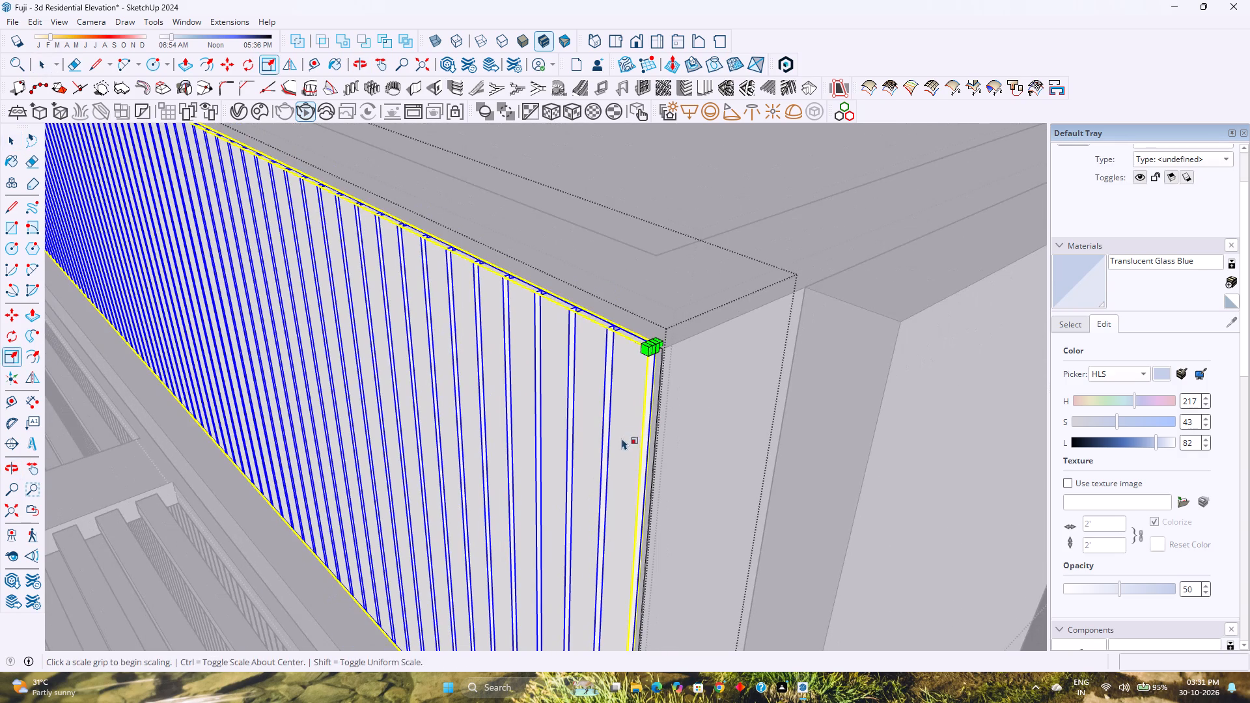
middle_click_drag(628, 481, 654, 380, "shift")
middle_click(656, 368, "shift")
middle_click_drag(692, 561, 683, 428, "shift")
middle_click(686, 410, "shift")
scroll(670, 422, "up", 1)
scroll(656, 473, "up", 2)
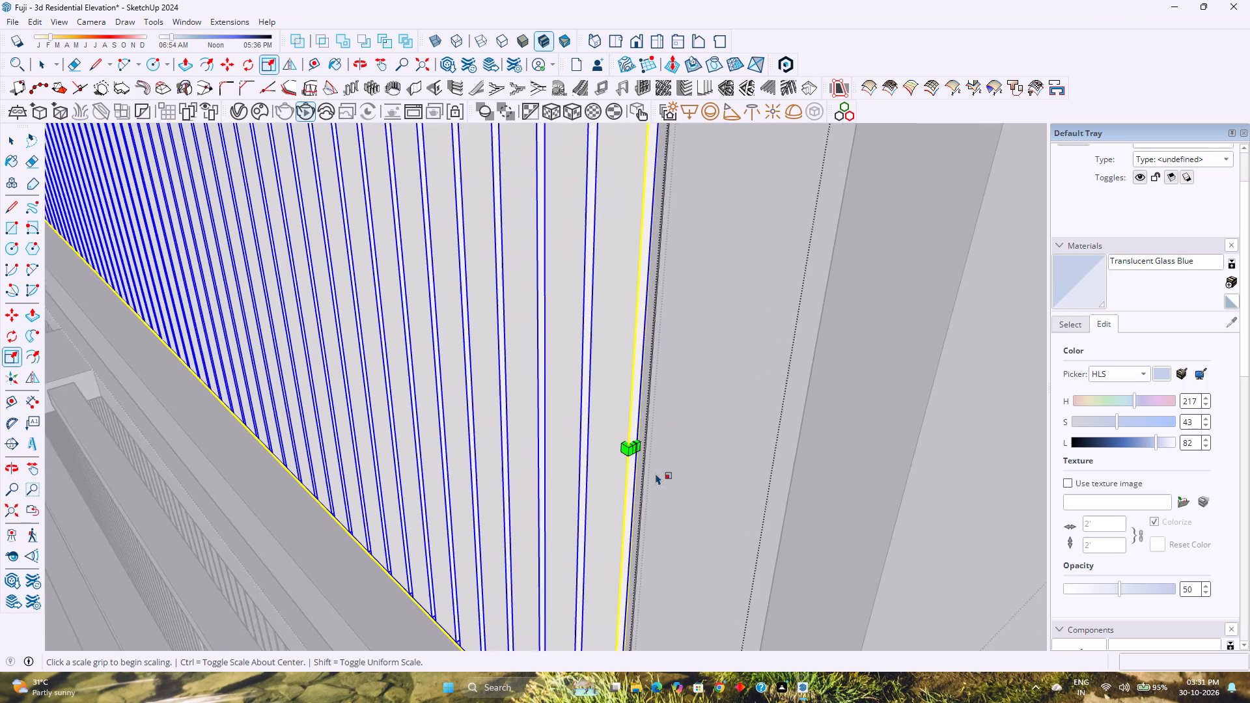
scroll(656, 473, "up", 10)
left_click(622, 419)
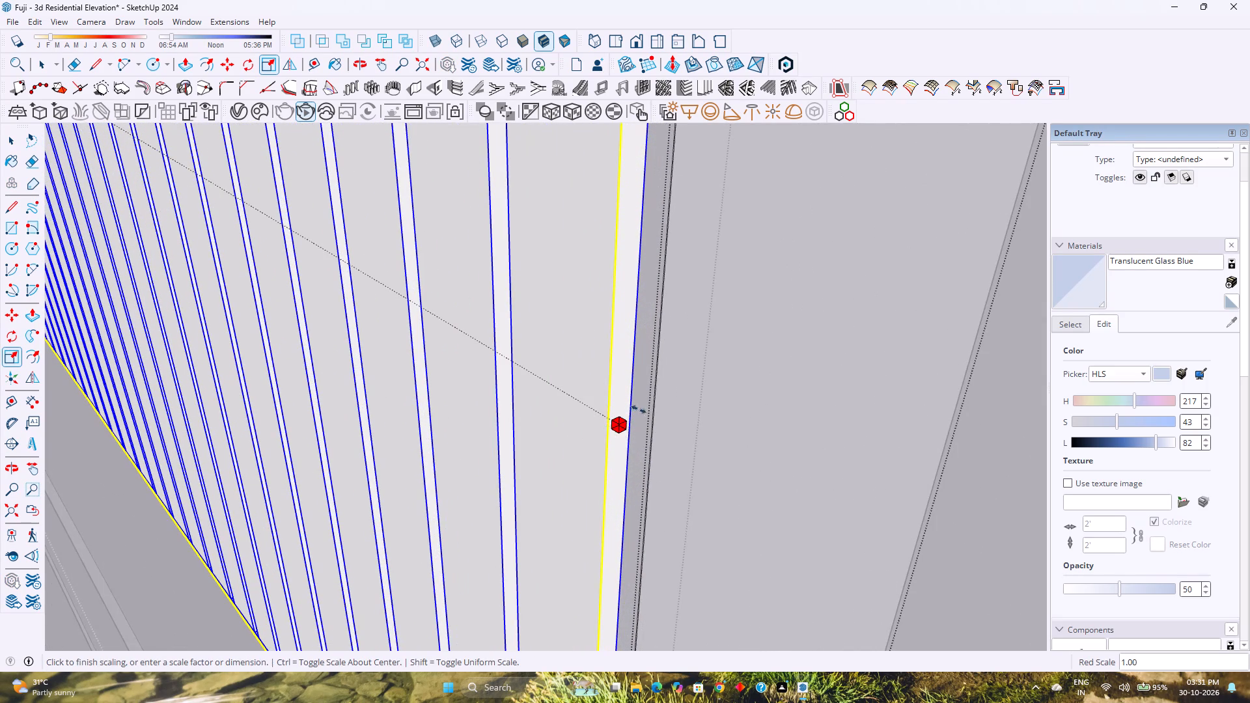
left_click(659, 396)
scroll(594, 443, "down", 8)
key("space")
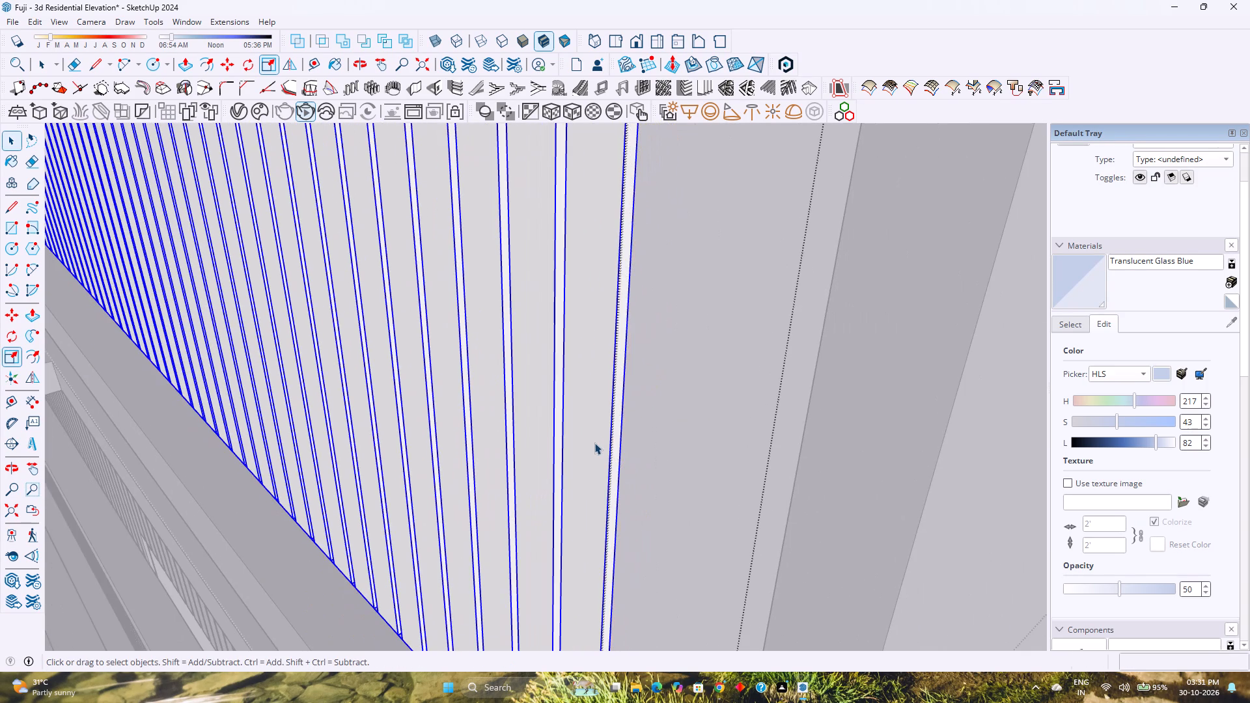
key("Escape")
scroll(598, 440, "down", 9)
left_click(598, 440)
scroll(598, 440, "down", 2)
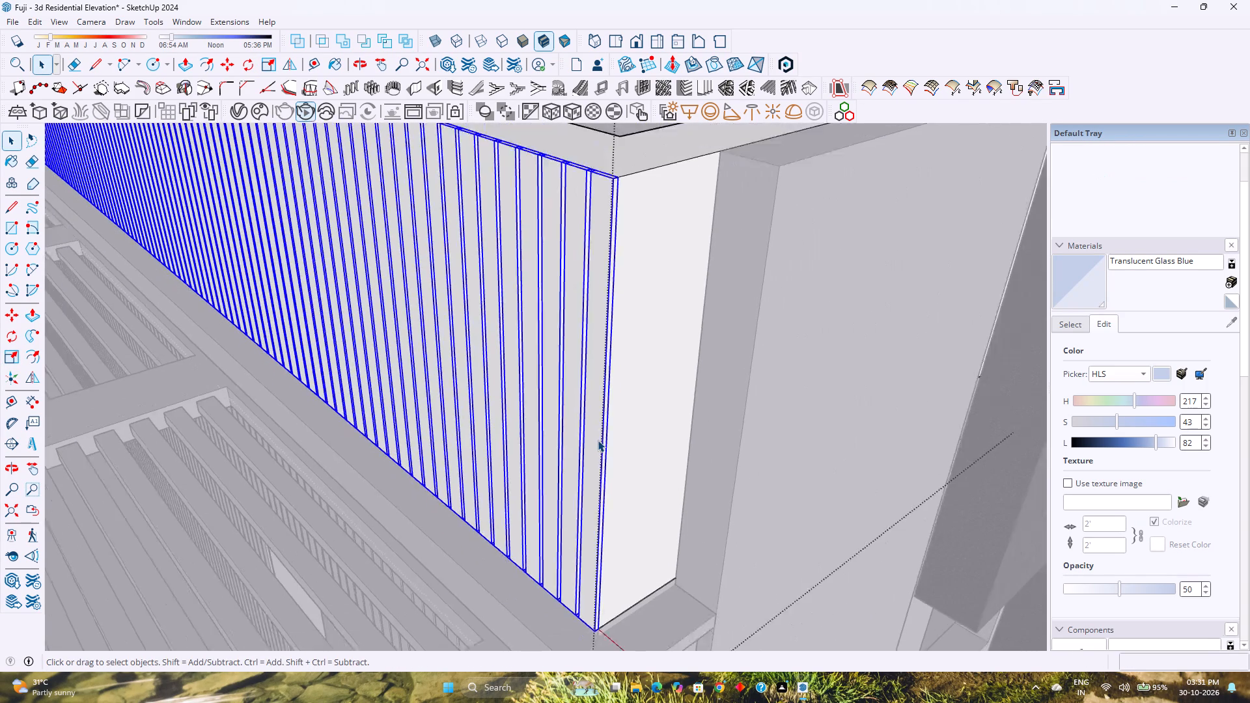
scroll(598, 440, "down", 6)
key("Escape")
left_click(598, 440)
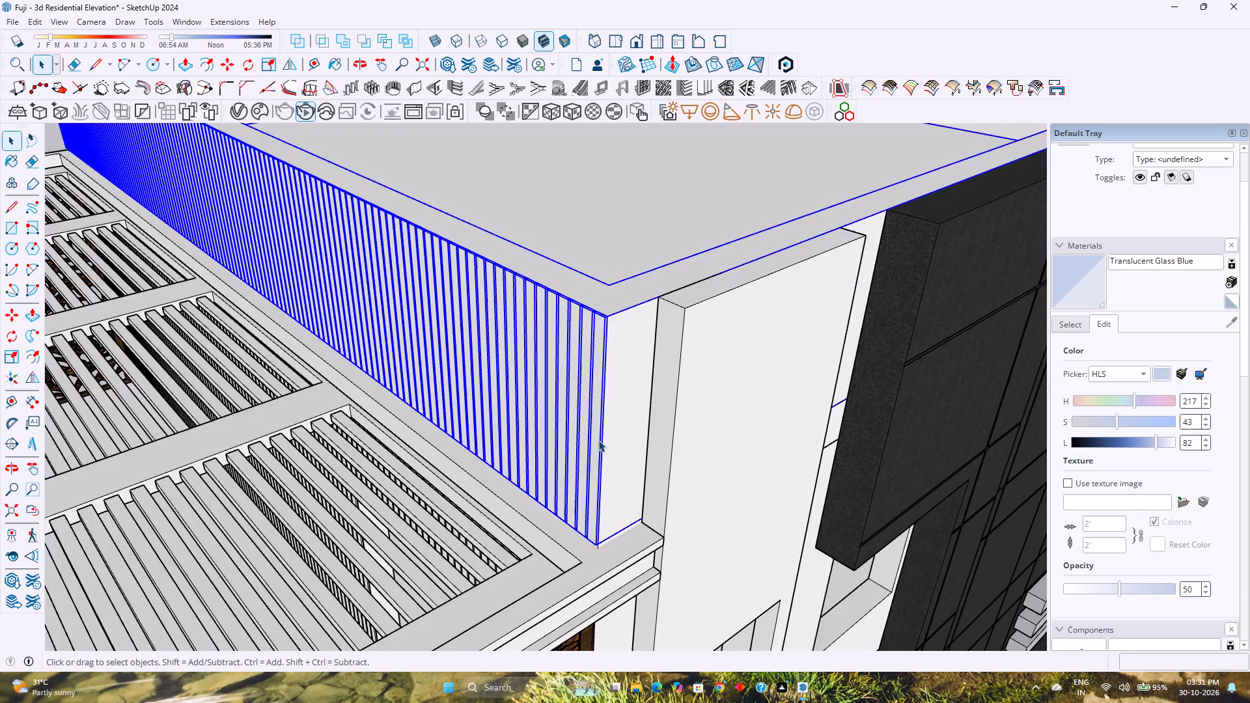
scroll(598, 440, "down", 7)
middle_click_drag(585, 467, 633, 400)
middle_click(633, 400)
scroll(634, 398, "down", 4)
key("Escape")
Save the model.
middle_click_drag(607, 460, 629, 378)
middle_click(629, 377)
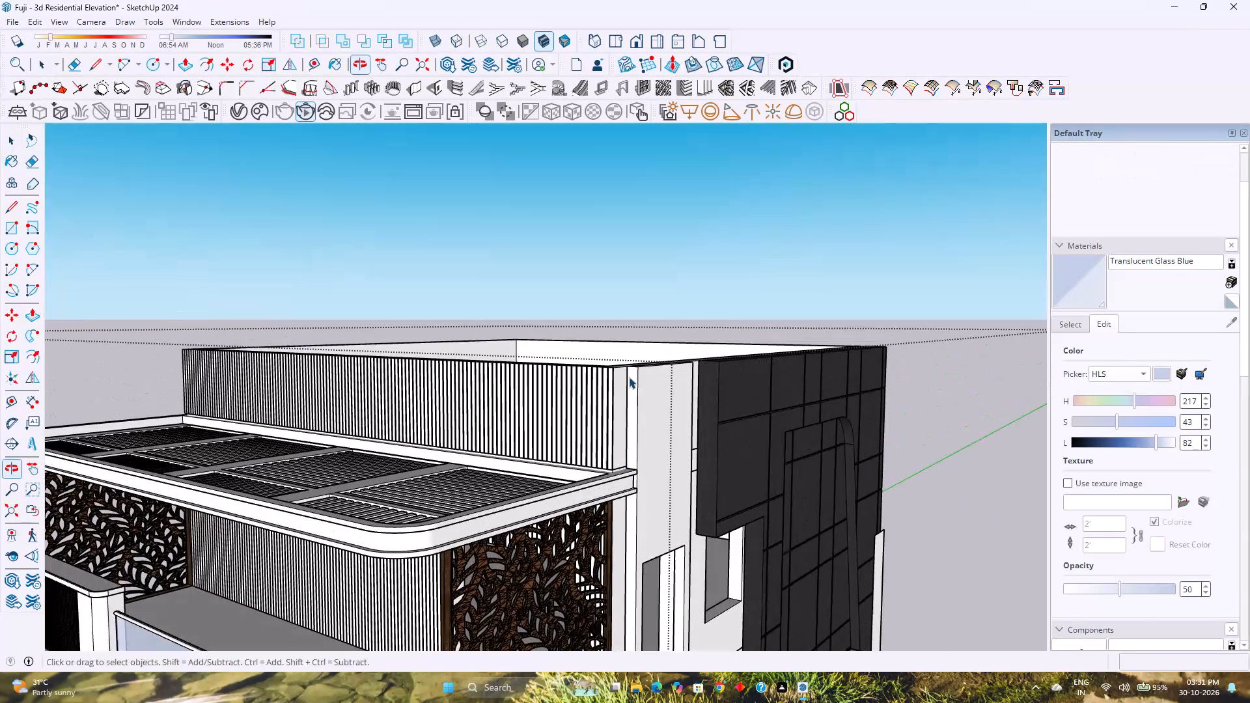
key("ctrl+s")
Examine the louvred parapet, the slatted balcony roof and the adjoining side elevation from several angles.
scroll(579, 398, "down", 5)
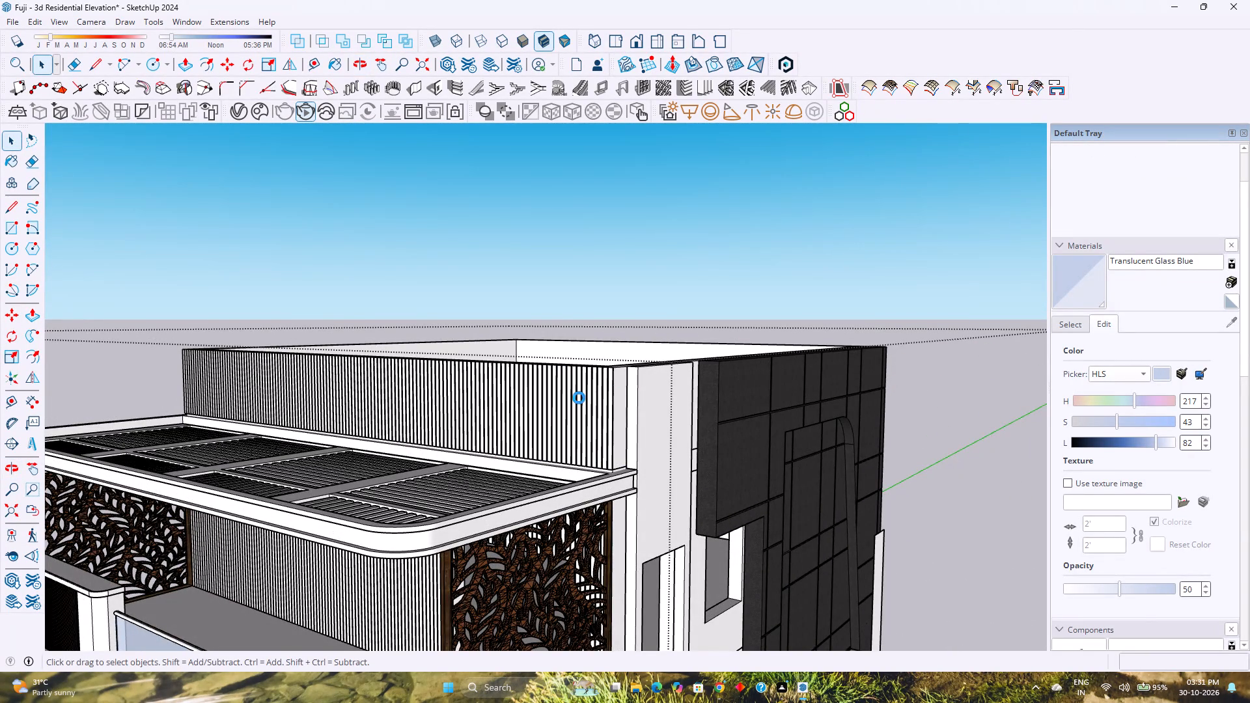
scroll(579, 398, "down", 3)
middle_click_drag(626, 478, 583, 447)
middle_click(579, 445)
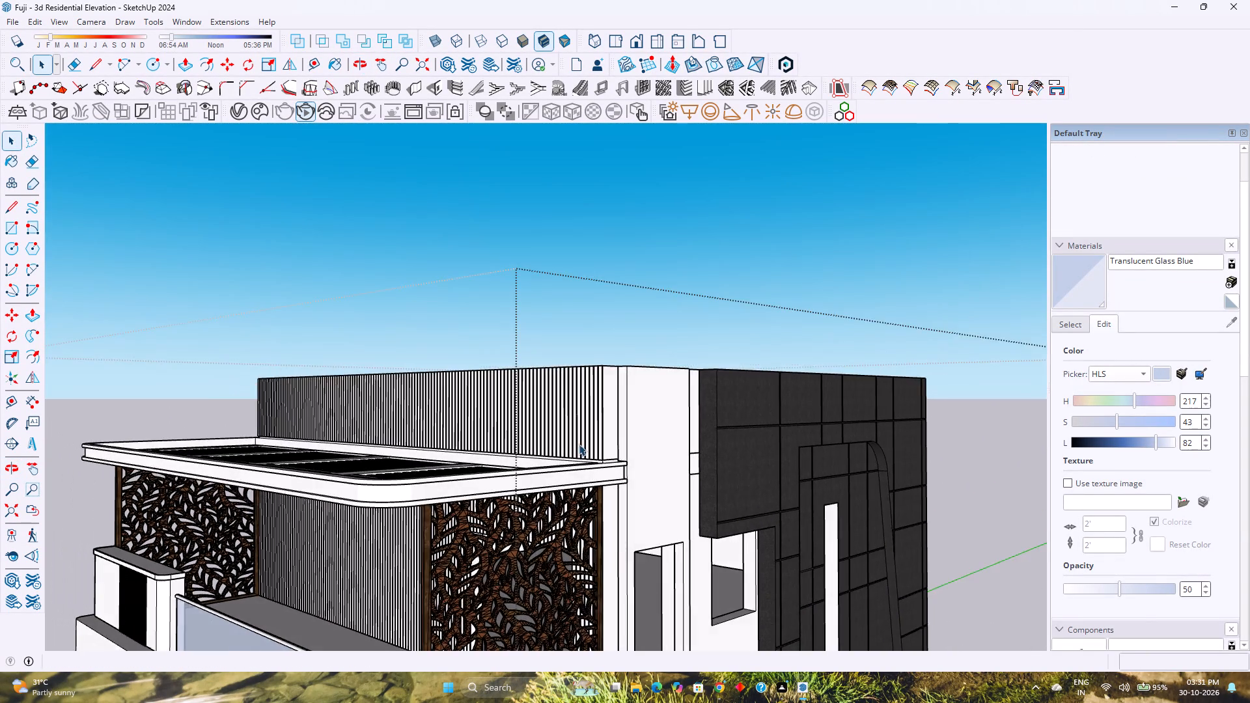
scroll(579, 444, "down", 4)
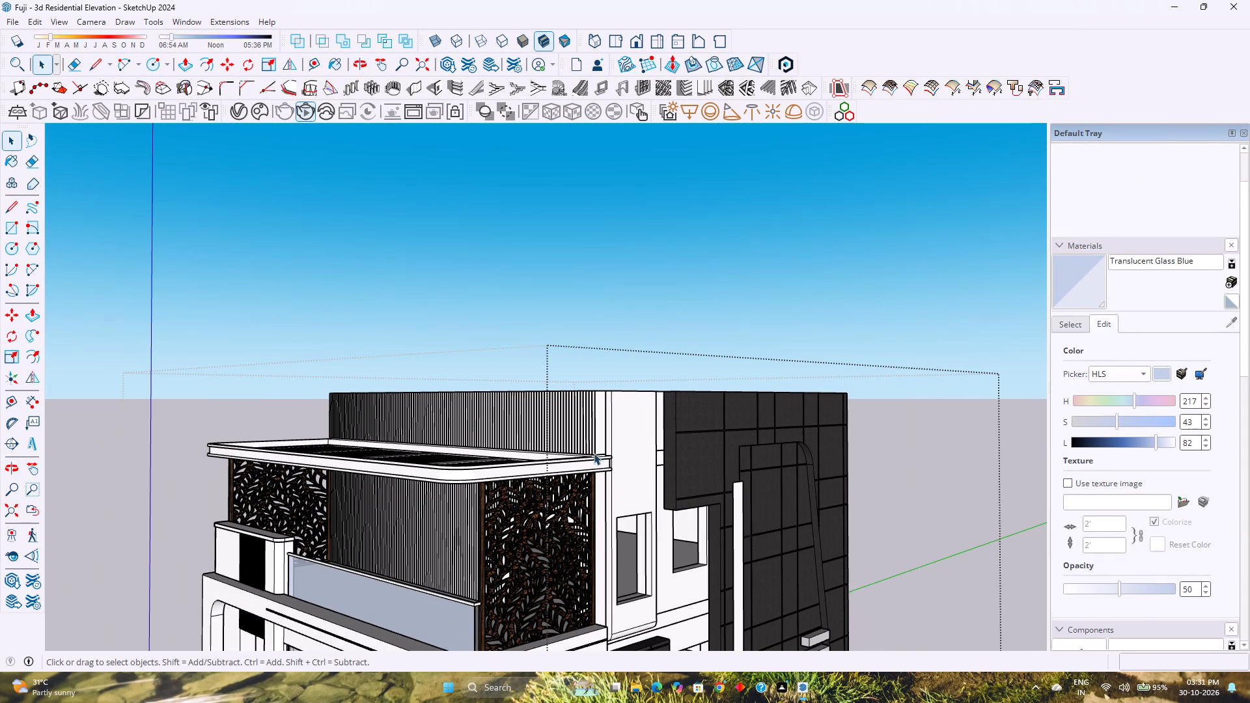
scroll(609, 453, "up", 7)
middle_click_drag(609, 453, 520, 480)
middle_click(520, 480)
middle_click(525, 478)
middle_click(529, 476)
scroll(529, 475, "down", 2)
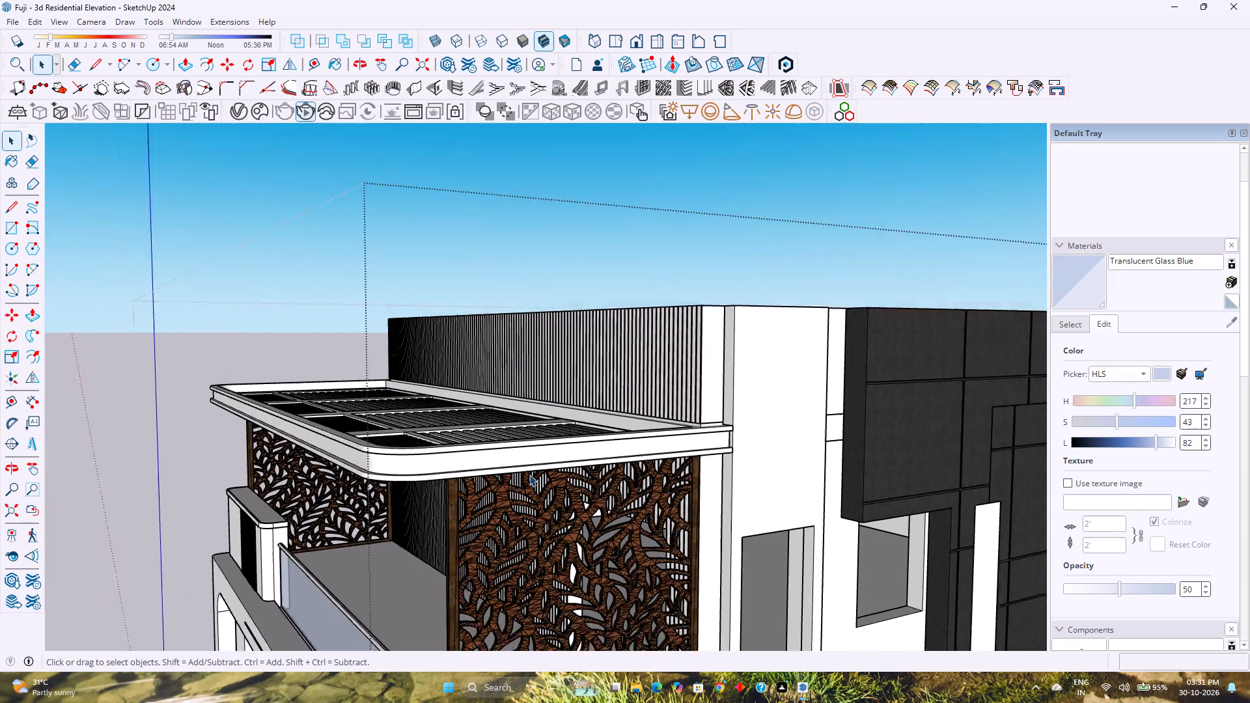
scroll(529, 475, "down", 7)
scroll(631, 566, "up", 4)
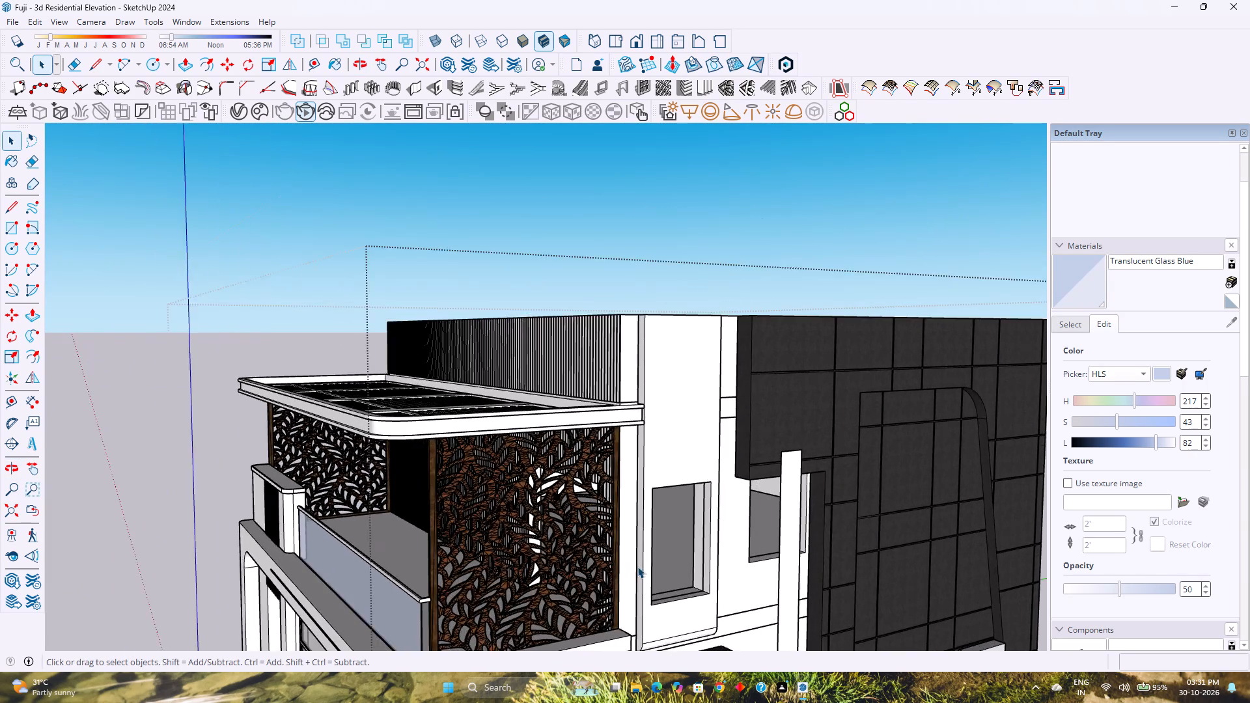
scroll(637, 566, "up", 4)
middle_click_drag(661, 547, 628, 654)
scroll(557, 553, "down", 4)
middle_click_drag(535, 592, 529, 570, "ctrl")
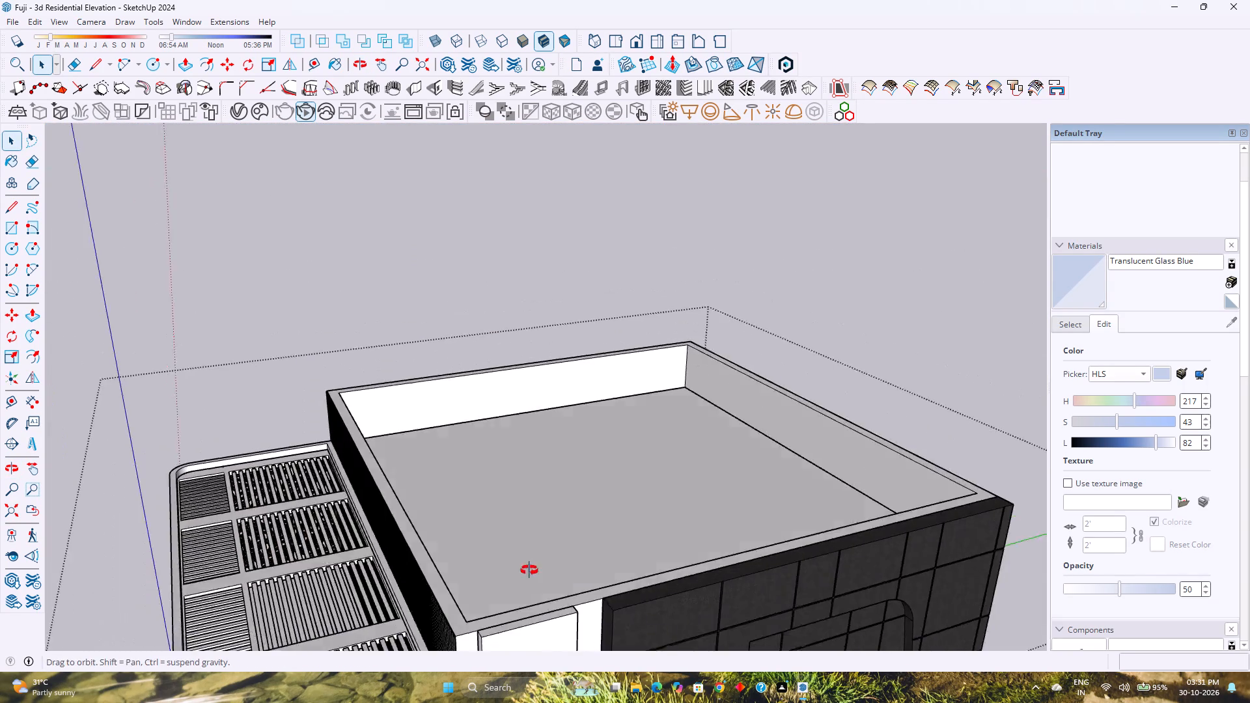
middle_click_drag(529, 570, 559, 499, "ctrl")
middle_click(562, 495, "ctrl")
scroll(537, 523, "up", 3)
middle_click_drag(536, 535, 540, 475, "ctrl")
scroll(546, 457, "down", 9)
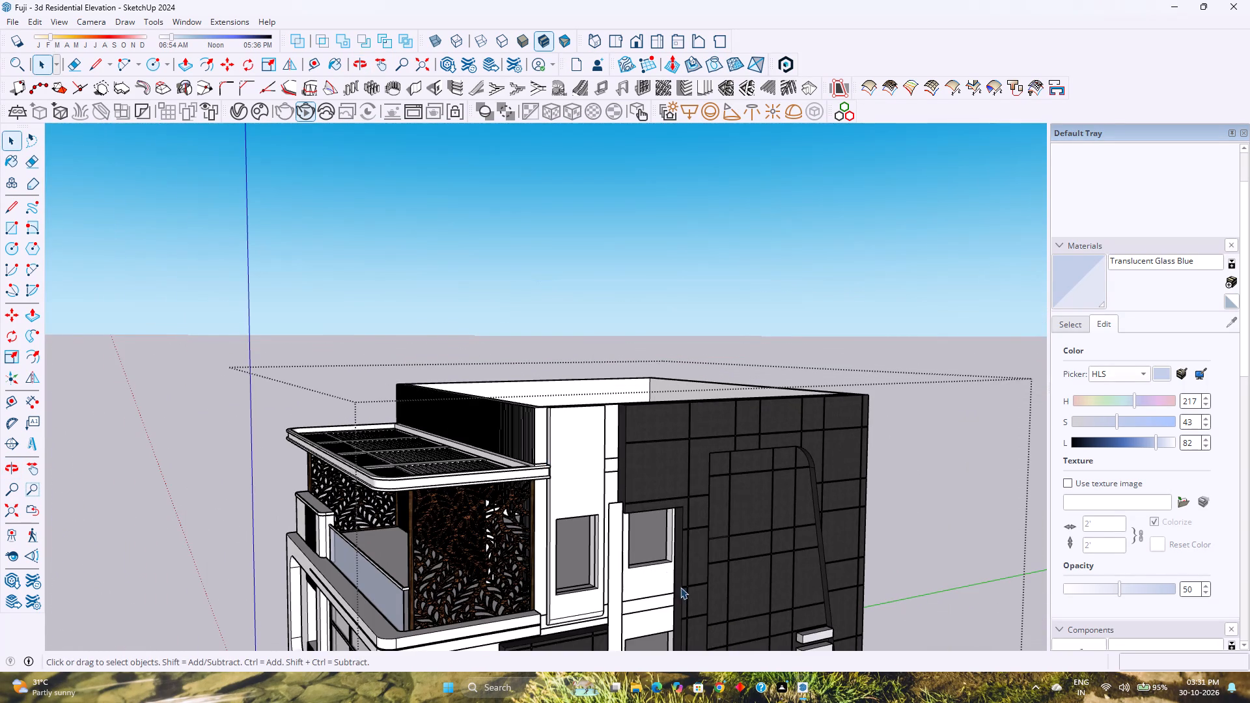
Open the nested house groups down to the tall narrow copied face in front of the windowed wall and select it.
double_click(618, 558)
double_click(618, 558)
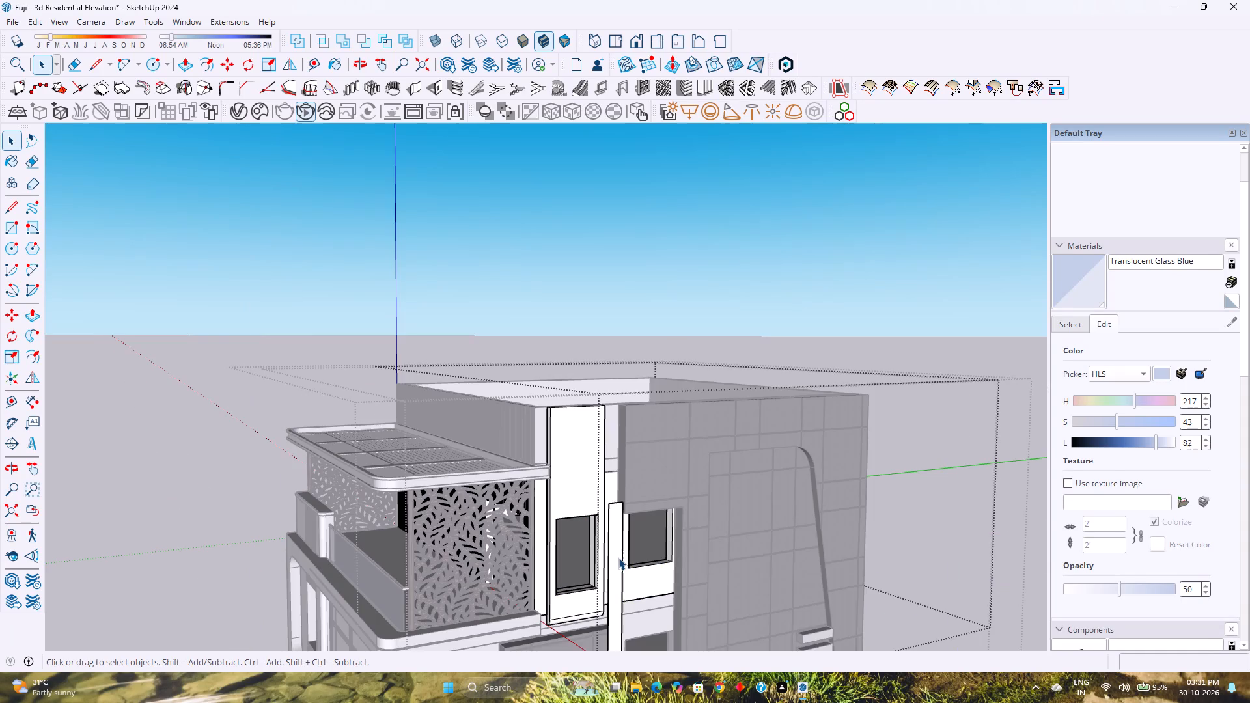
left_click(618, 558)
left_click(618, 558)
left_click(618, 558)
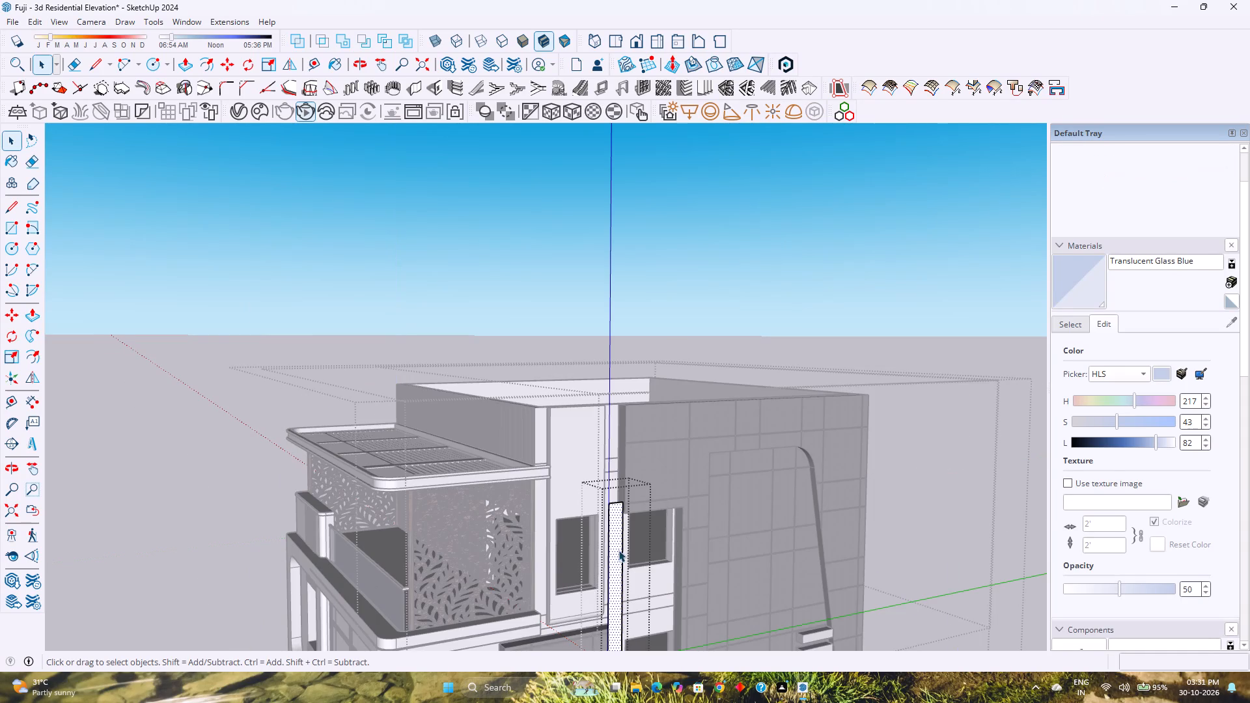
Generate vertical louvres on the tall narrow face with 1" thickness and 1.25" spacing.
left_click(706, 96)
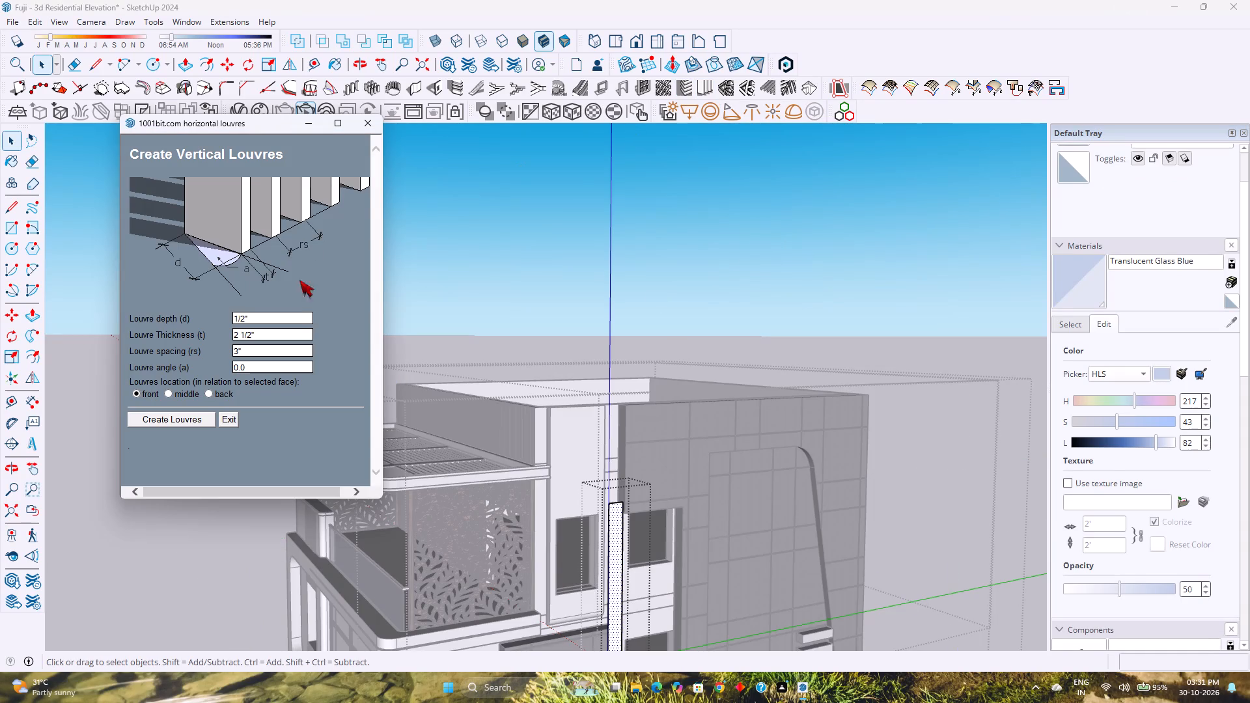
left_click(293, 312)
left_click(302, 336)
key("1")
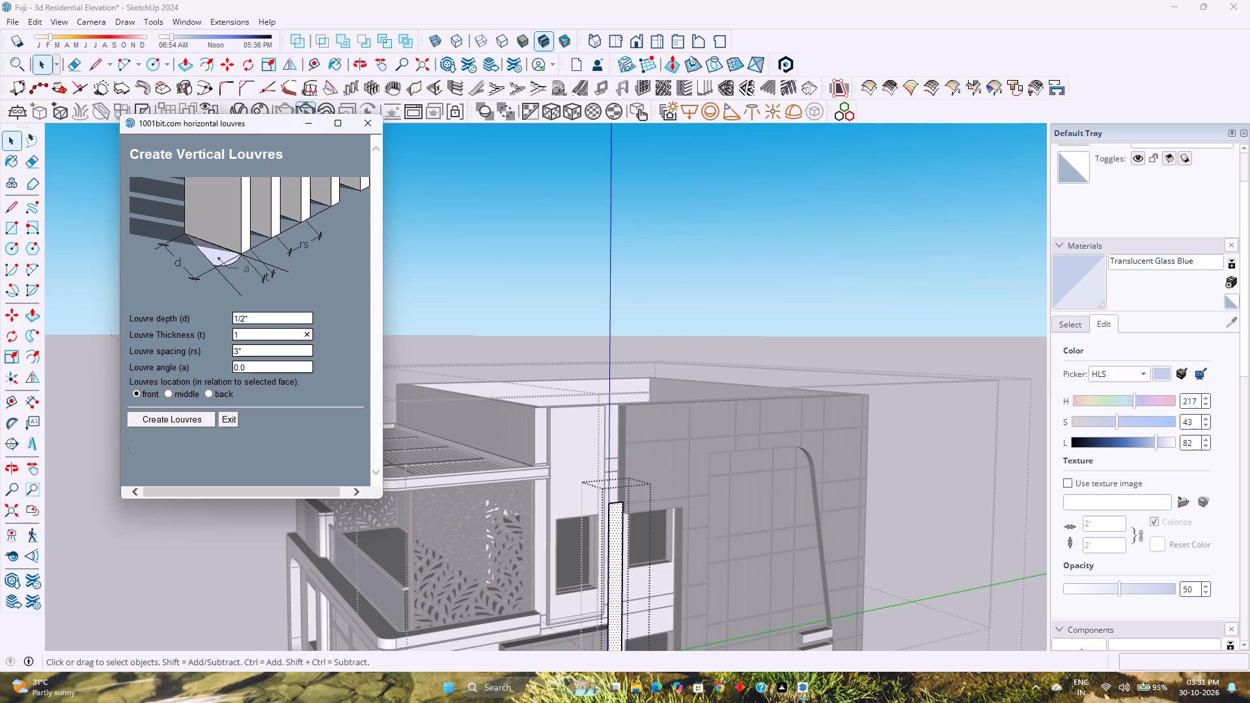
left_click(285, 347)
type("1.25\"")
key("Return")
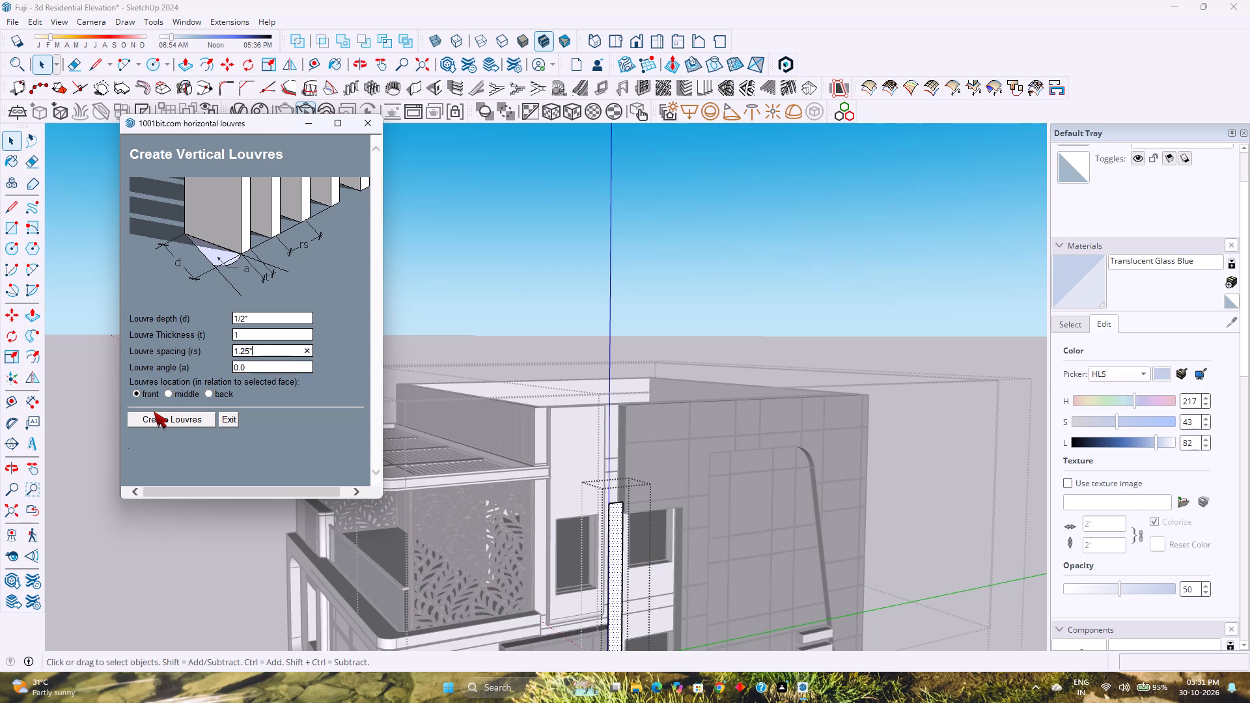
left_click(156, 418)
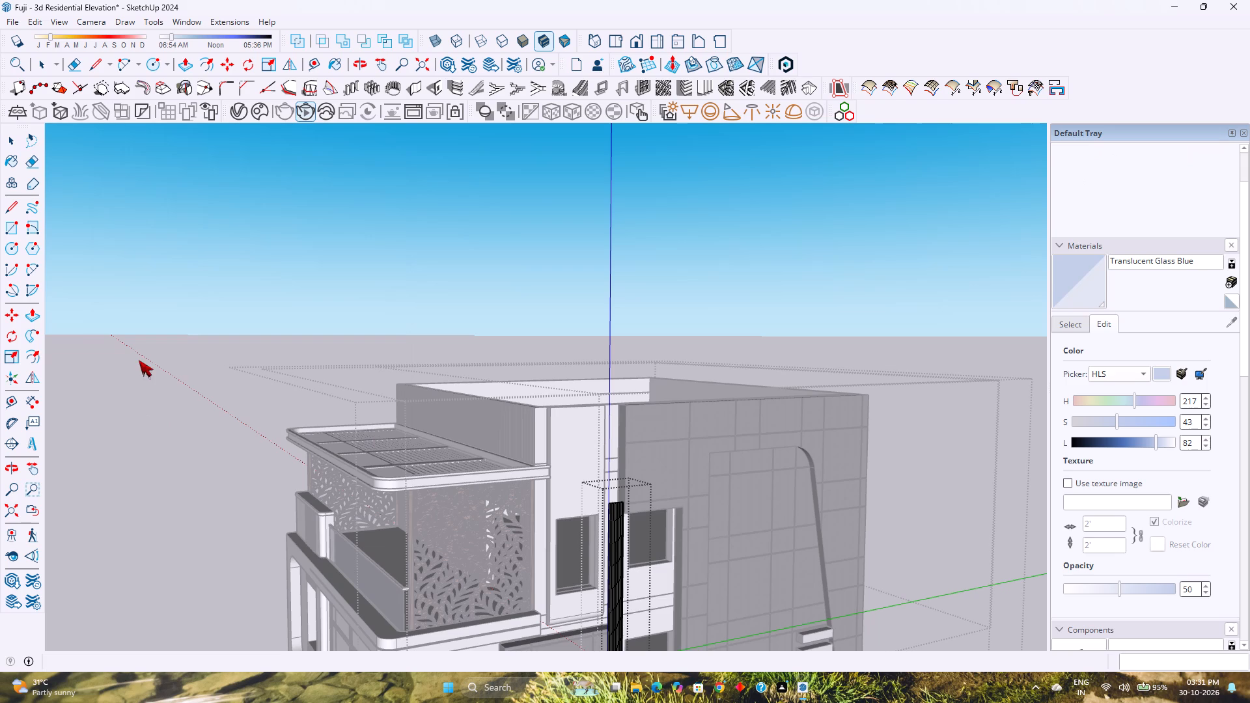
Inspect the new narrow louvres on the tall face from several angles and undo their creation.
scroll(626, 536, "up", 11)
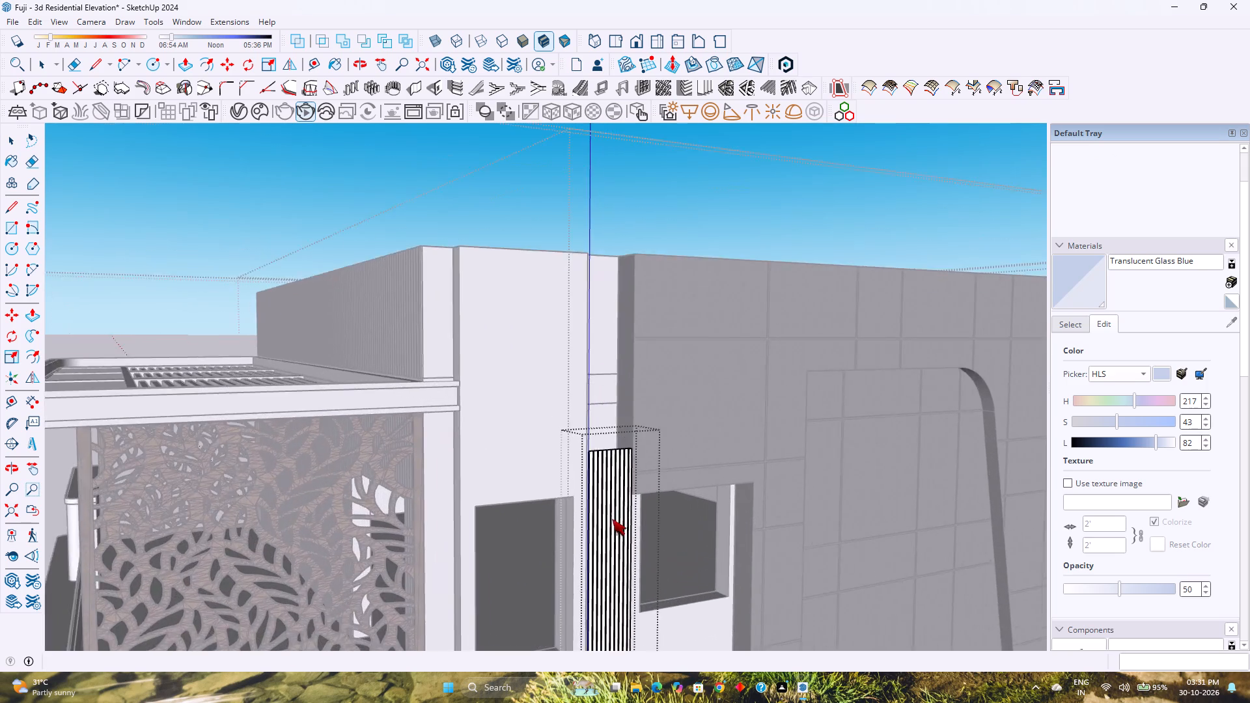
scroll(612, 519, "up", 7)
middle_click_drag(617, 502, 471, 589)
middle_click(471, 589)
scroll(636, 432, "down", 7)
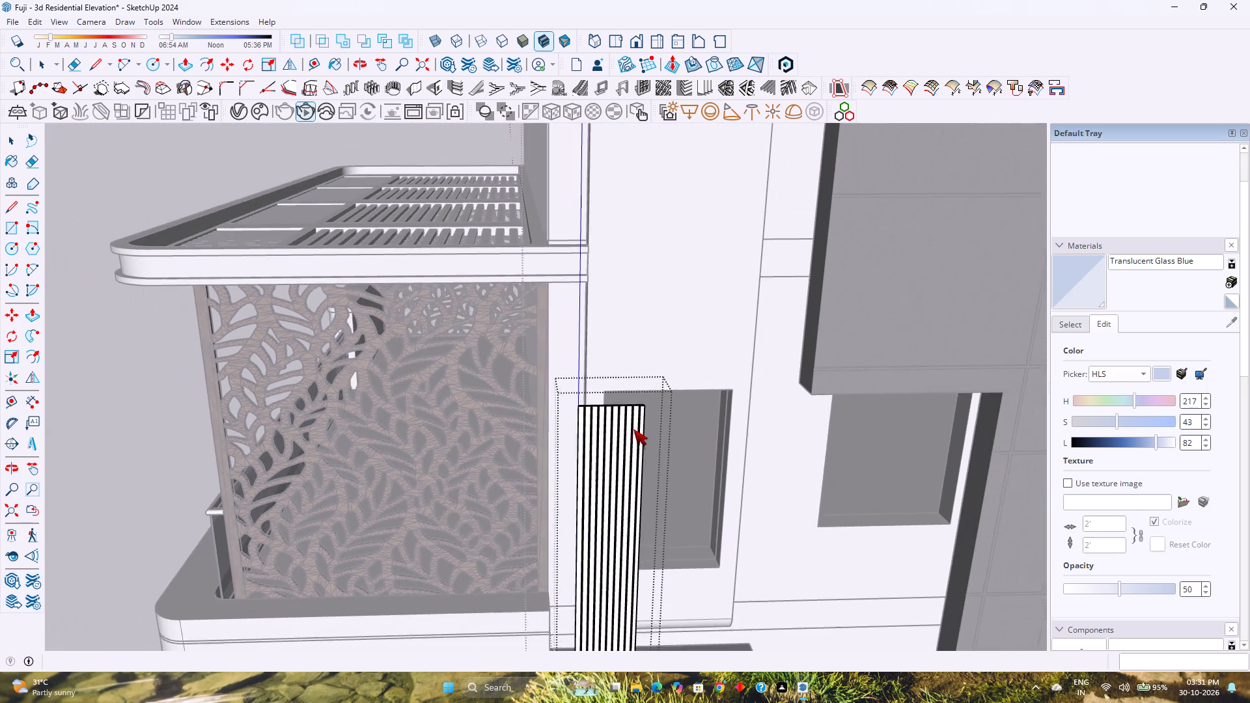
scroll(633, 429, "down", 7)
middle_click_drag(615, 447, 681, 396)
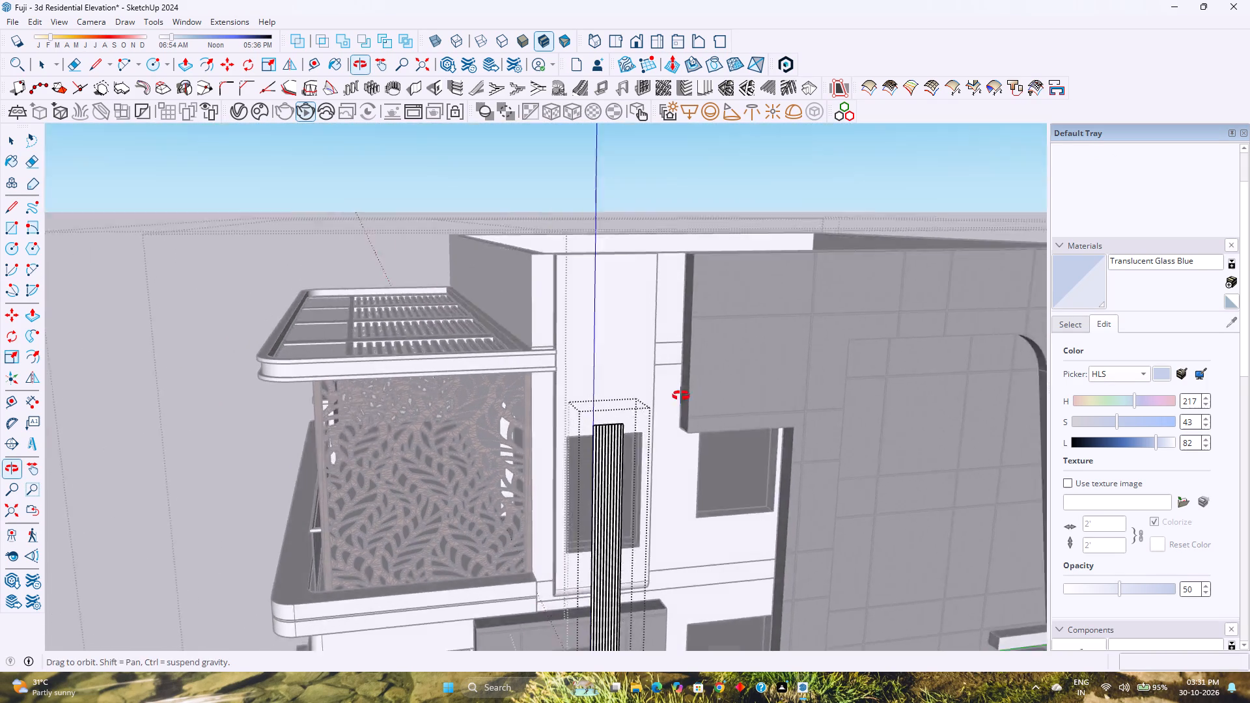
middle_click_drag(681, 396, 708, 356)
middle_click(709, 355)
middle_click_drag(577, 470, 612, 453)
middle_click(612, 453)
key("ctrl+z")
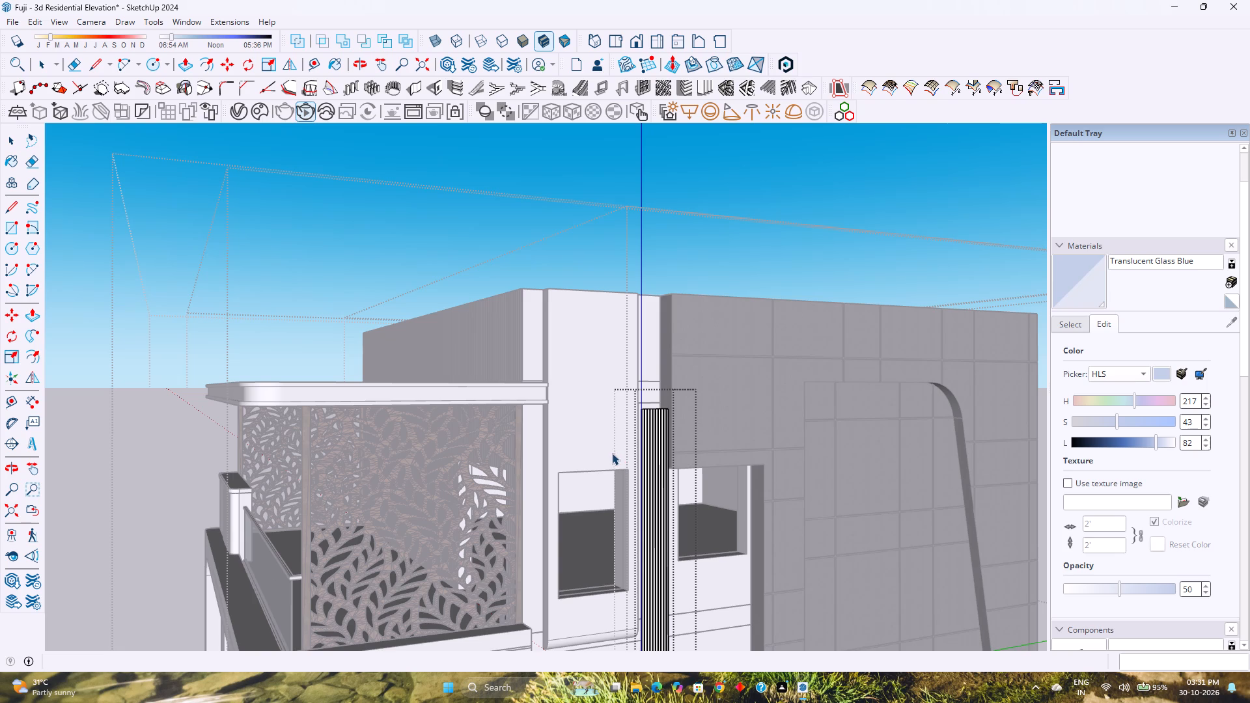
Generate vertical louvres on the tall narrow face with 1/2" depth, 1.5" thickness and 2" spacing, and close its group.
left_click(710, 85)
left_click(280, 322)
left_click(270, 331)
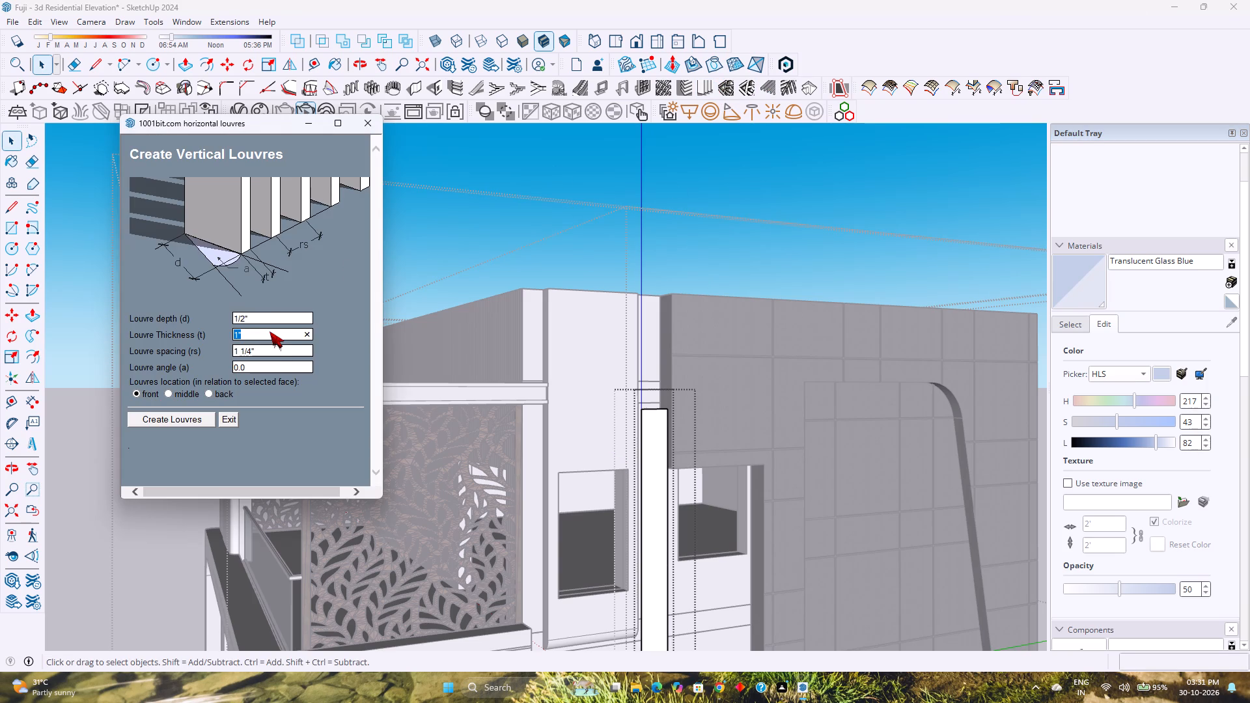
type("1.5\"")
key("Return")
left_click(265, 348)
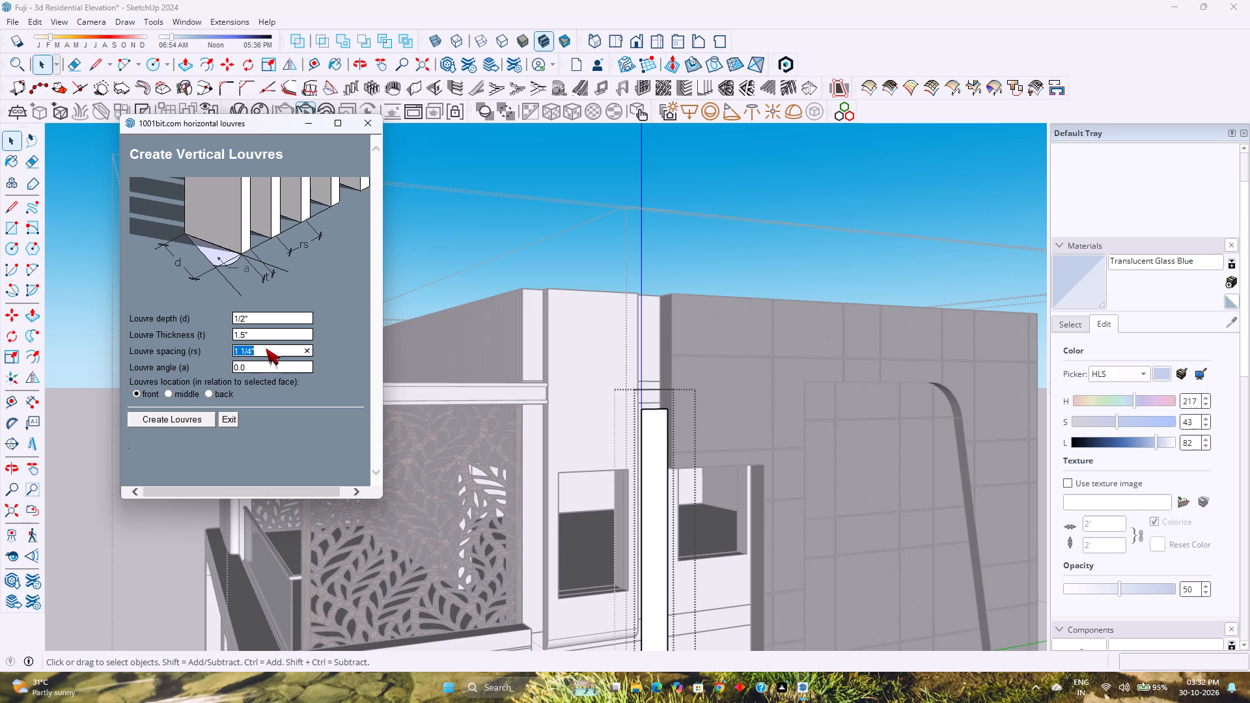
type("2\"")
key("Return")
left_click(169, 419)
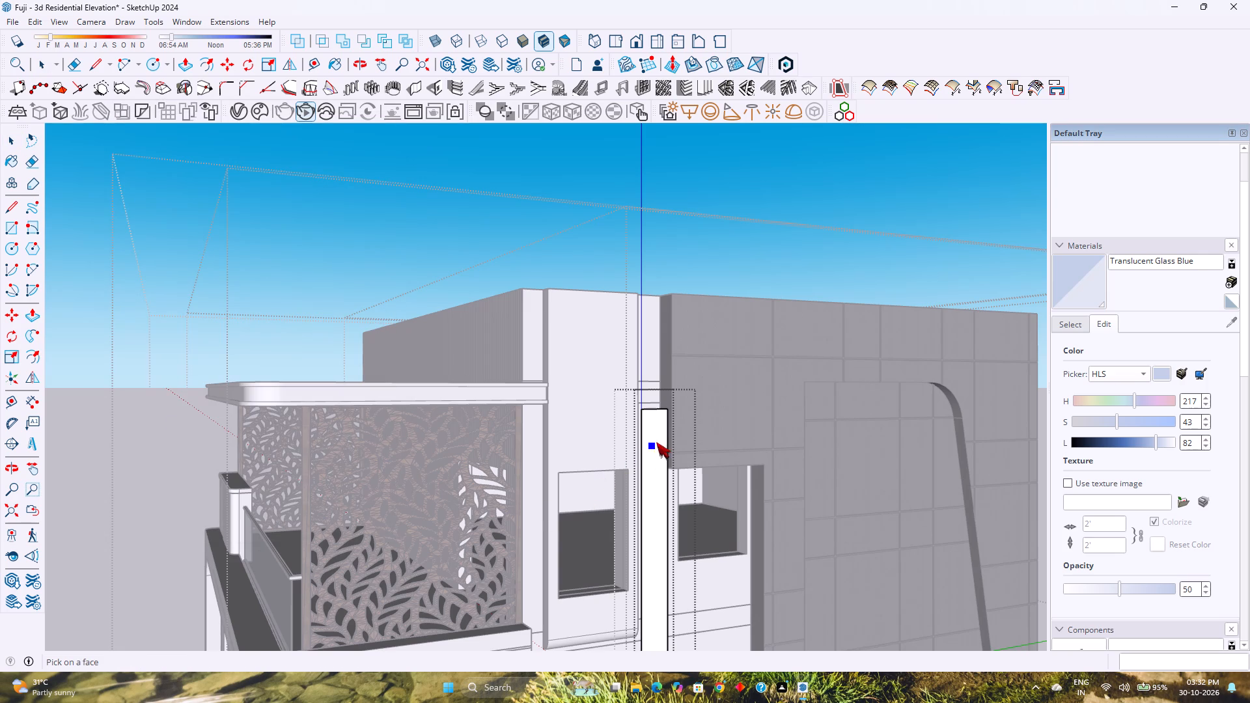
left_click(658, 441)
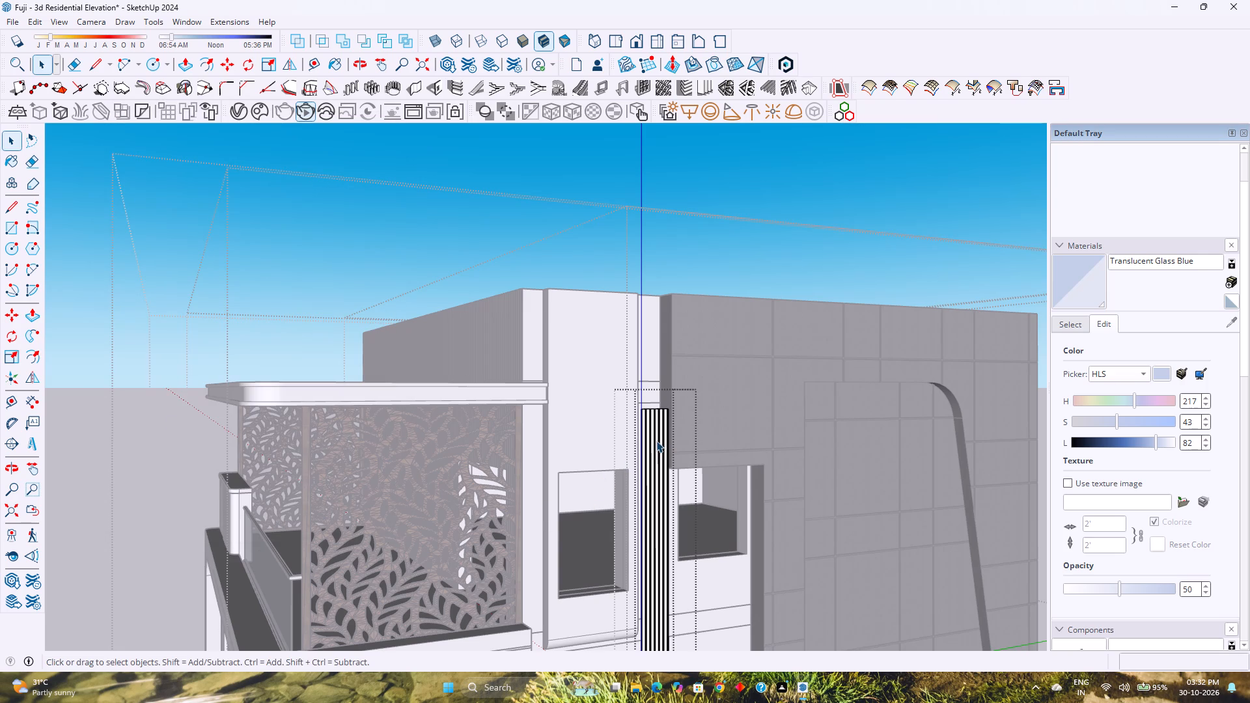
key("space")
key("Escape")
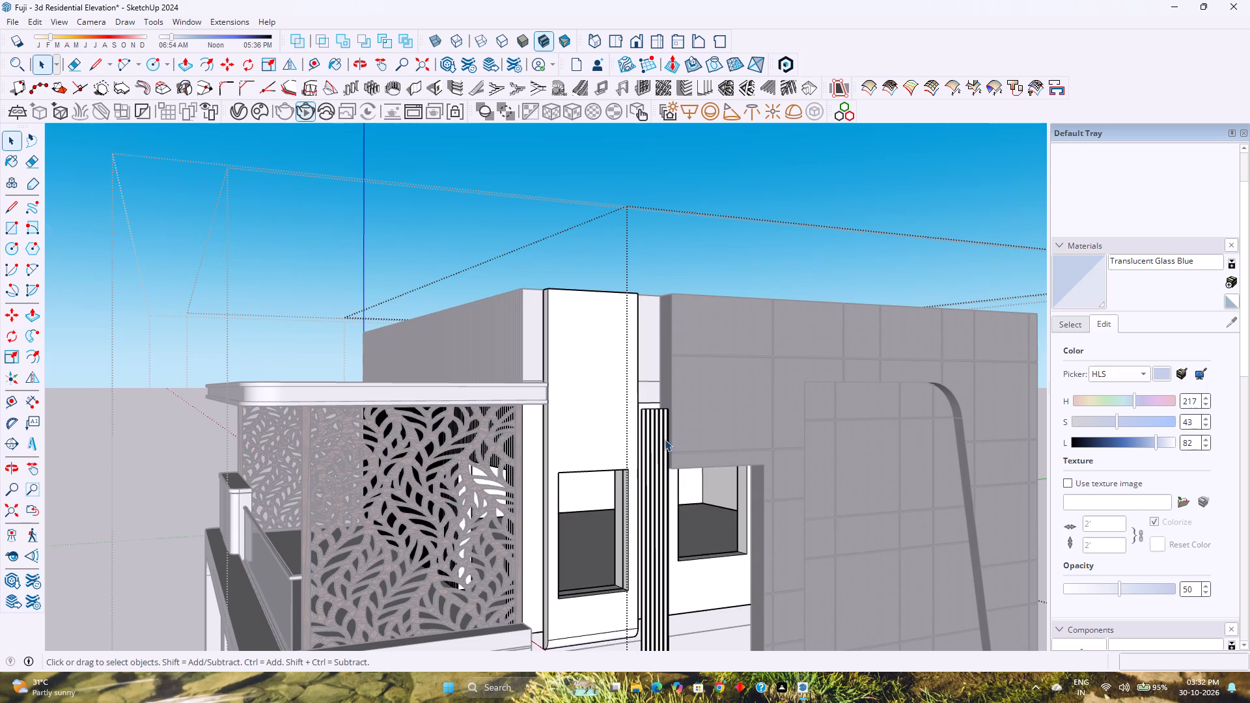
Inside the new louvre group, delete the thin leftover louvre at the outer end beside the last full slat.
scroll(665, 439, "up", 12)
middle_click_drag(664, 434, 546, 567)
scroll(674, 366, "up", 2)
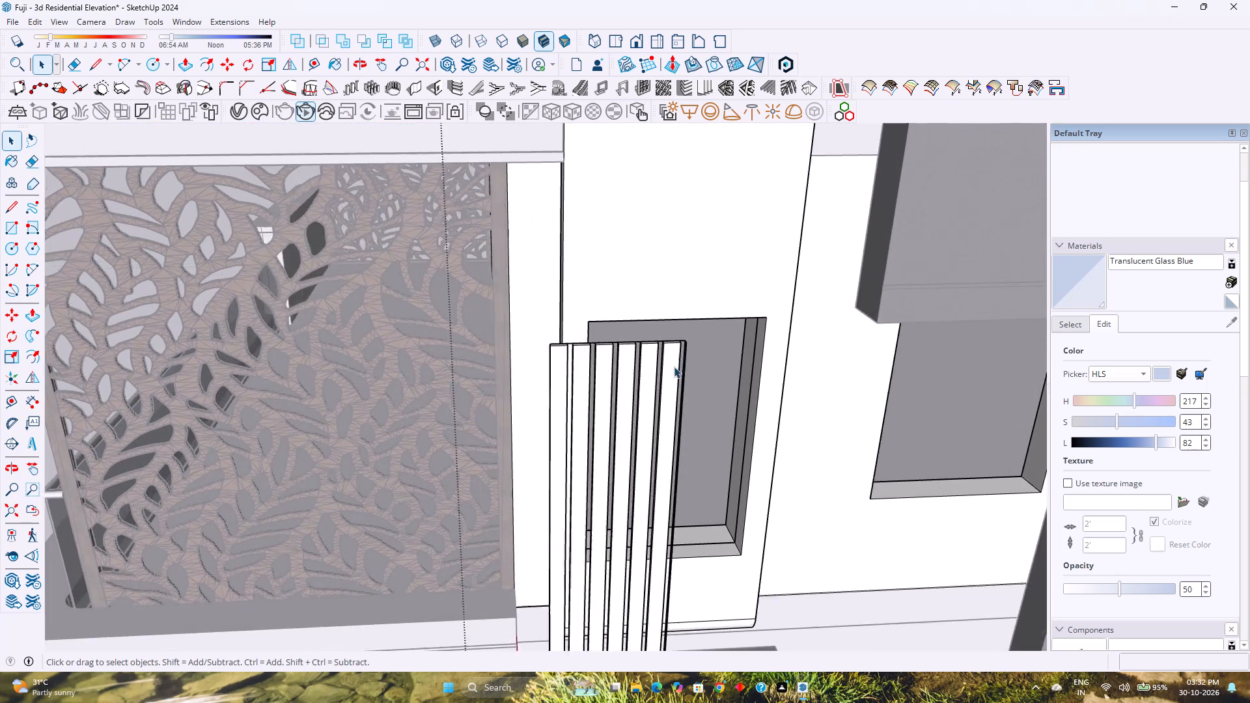
scroll(674, 366, "up", 12)
double_click(679, 358)
scroll(694, 348, "up", 3)
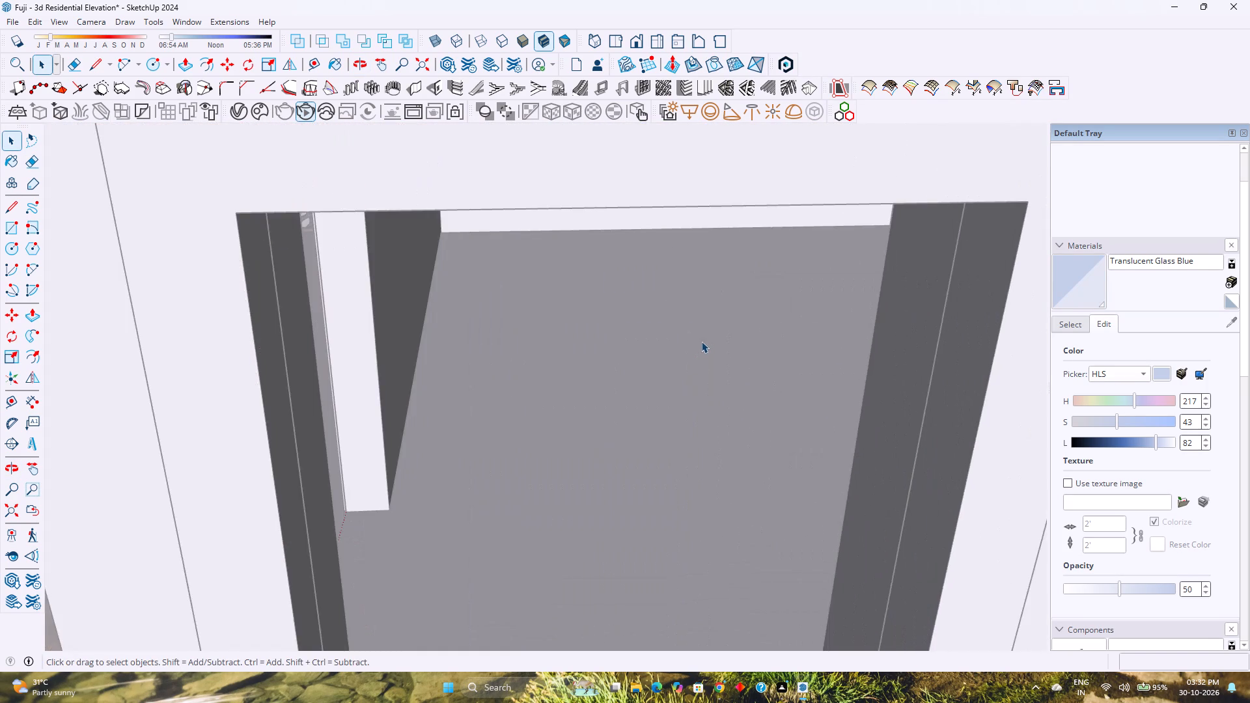
scroll(700, 341, "down", 3)
left_click(759, 279)
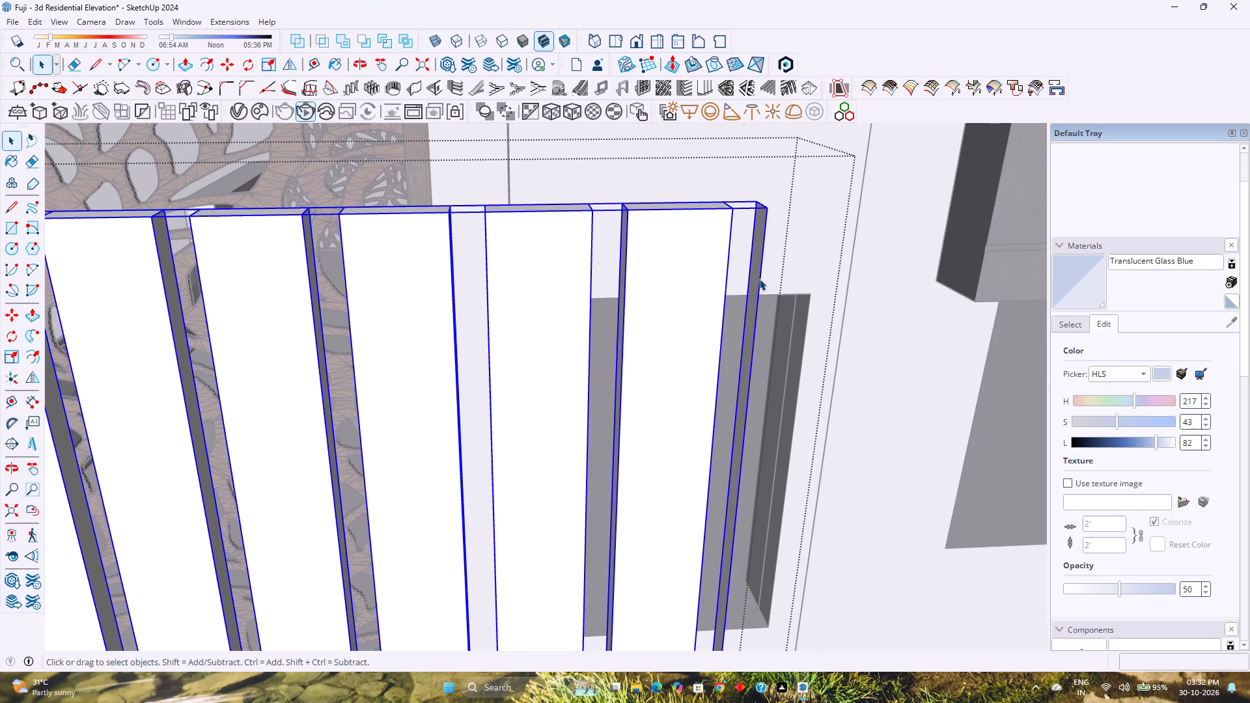
left_click(759, 279)
left_click(759, 279)
key("Delete")
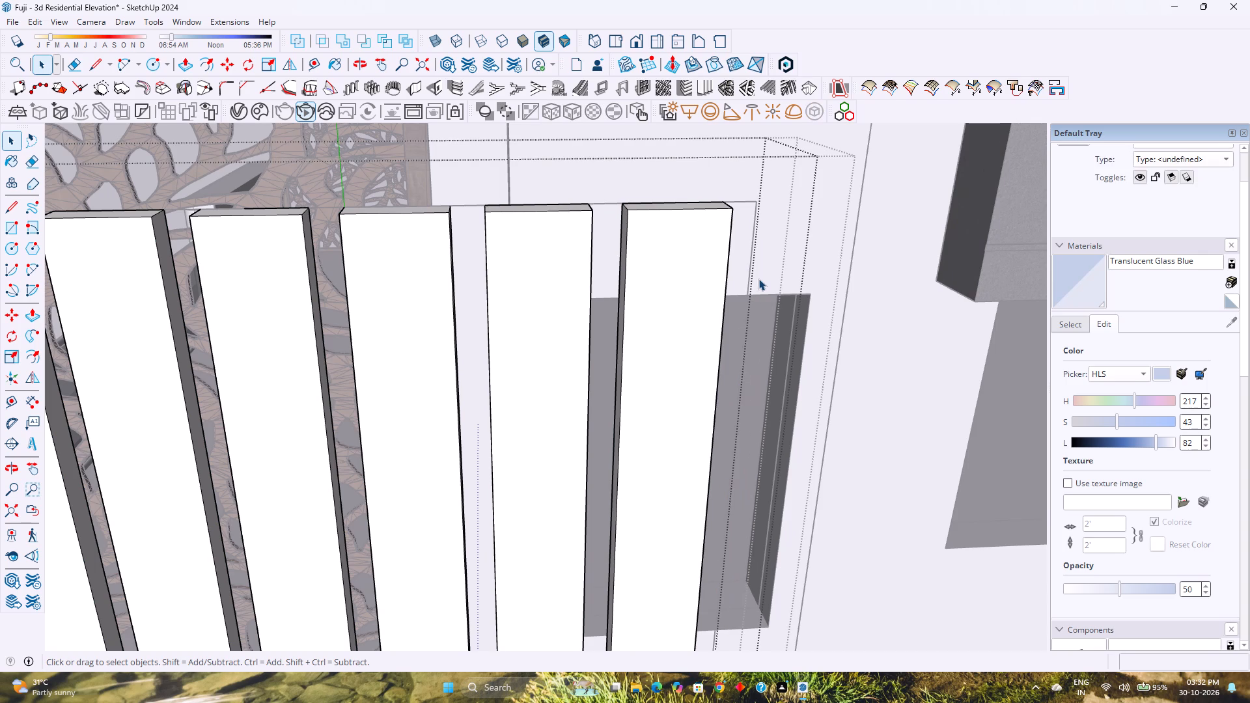
key("Escape")
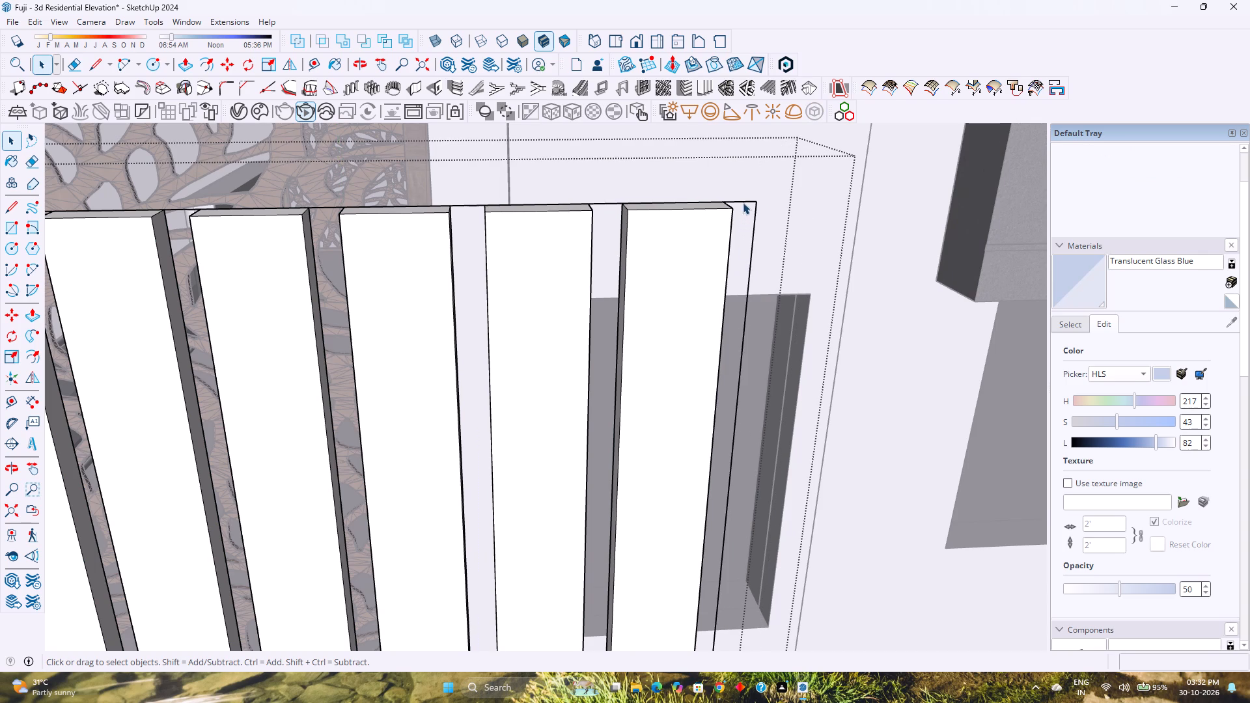
Delete the source face's top edge and its outer side edge next to the last louvre.
left_click(743, 202)
key("Delete")
left_click(755, 218)
key("Delete")
Delete the source face's bottom edge and its remaining side edge around the louvres, and close the group.
scroll(760, 224, "down", 12)
middle_click_drag(763, 338, 705, 270, "shift")
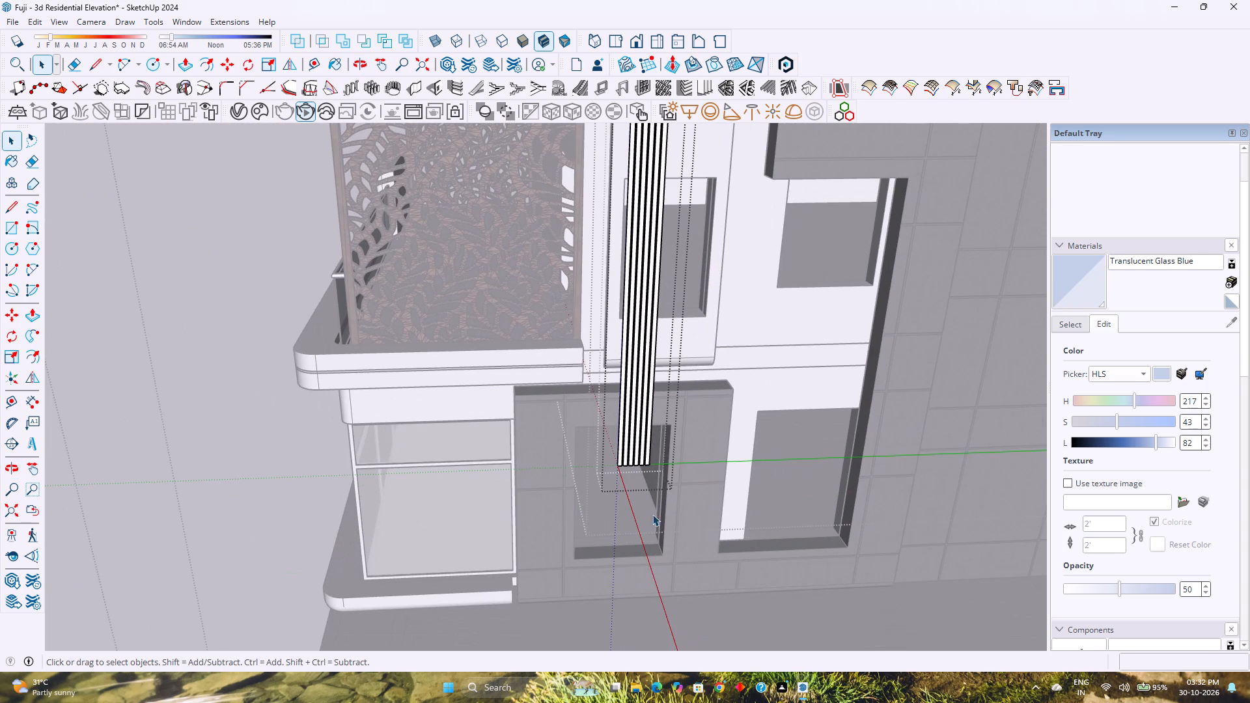
scroll(654, 466, "up", 9)
scroll(618, 465, "down", 2)
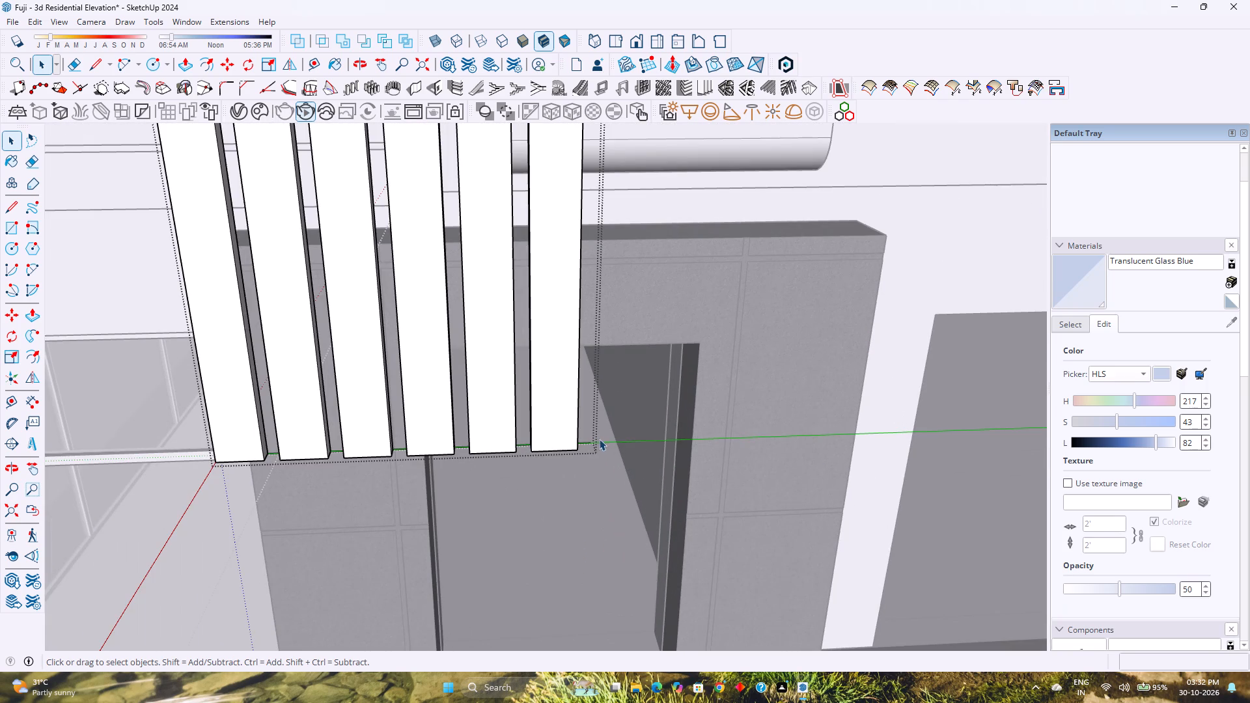
left_click(587, 443)
key("Delete")
middle_click_drag(477, 463, 604, 477)
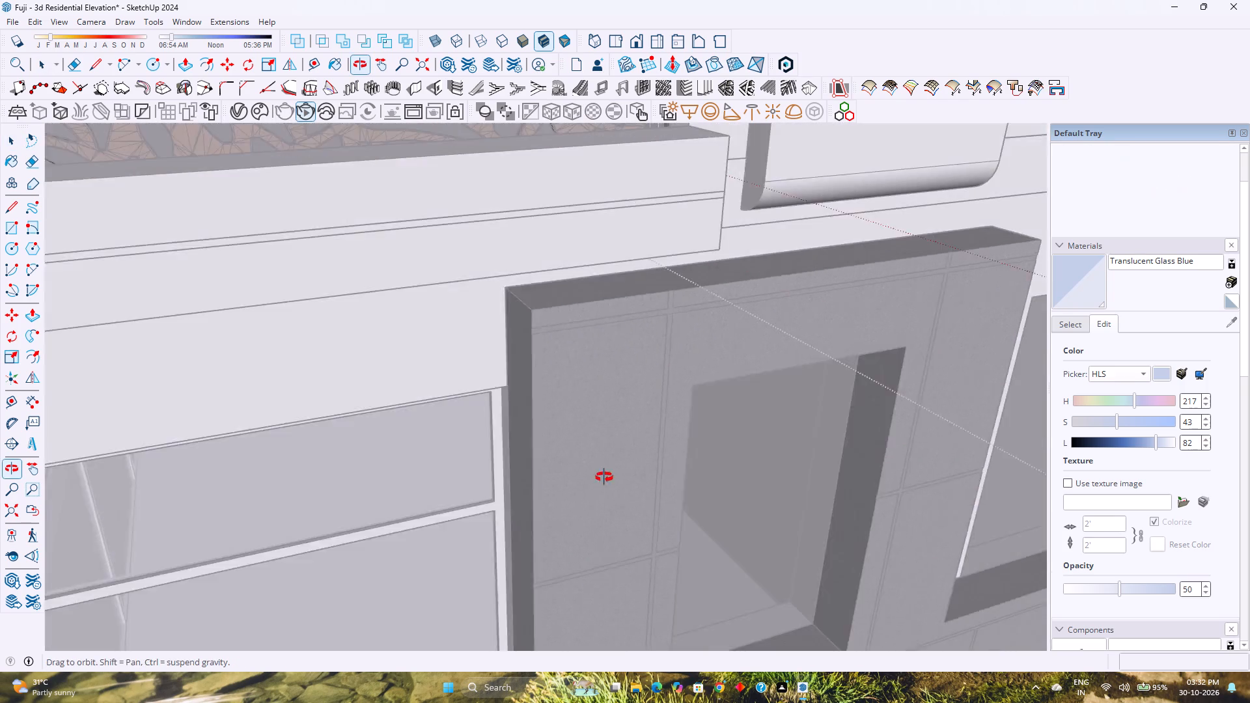
middle_click_drag(604, 477, 640, 478)
middle_click(640, 478)
scroll(635, 459, "down", 9)
middle_click_drag(687, 480, 541, 491, "shift")
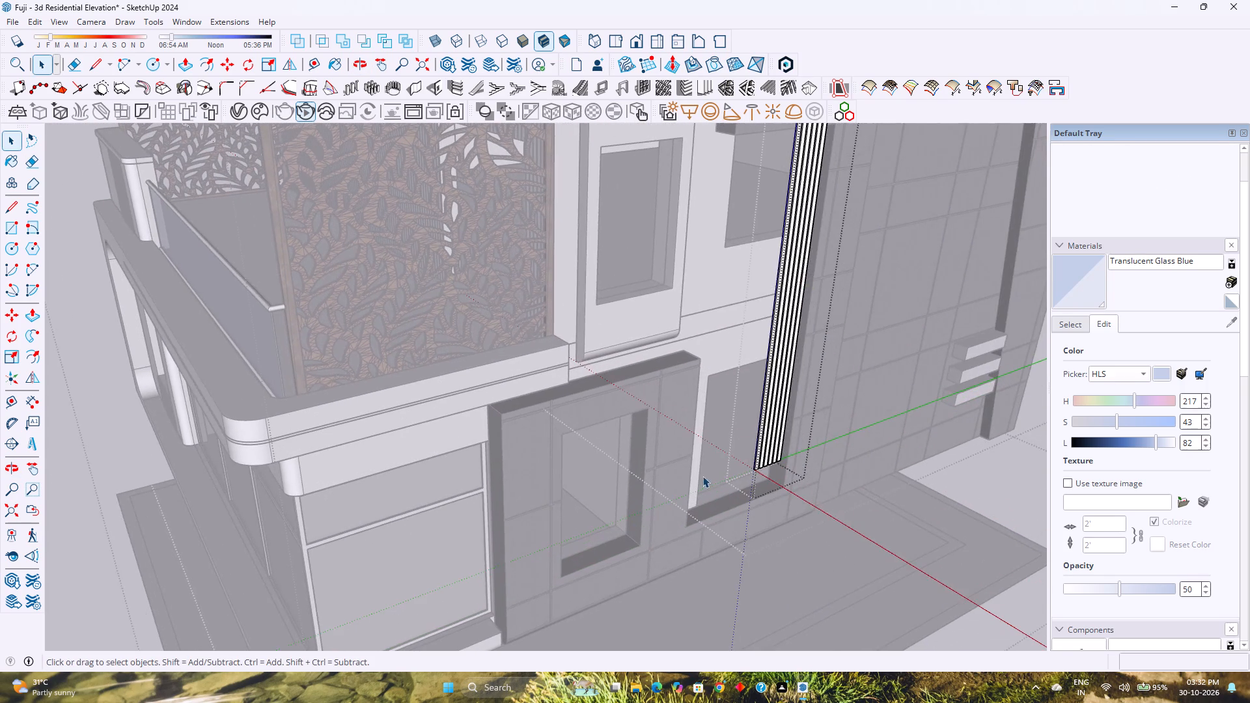
scroll(702, 476, "up", 3)
scroll(809, 443, "up", 6)
left_click(812, 441)
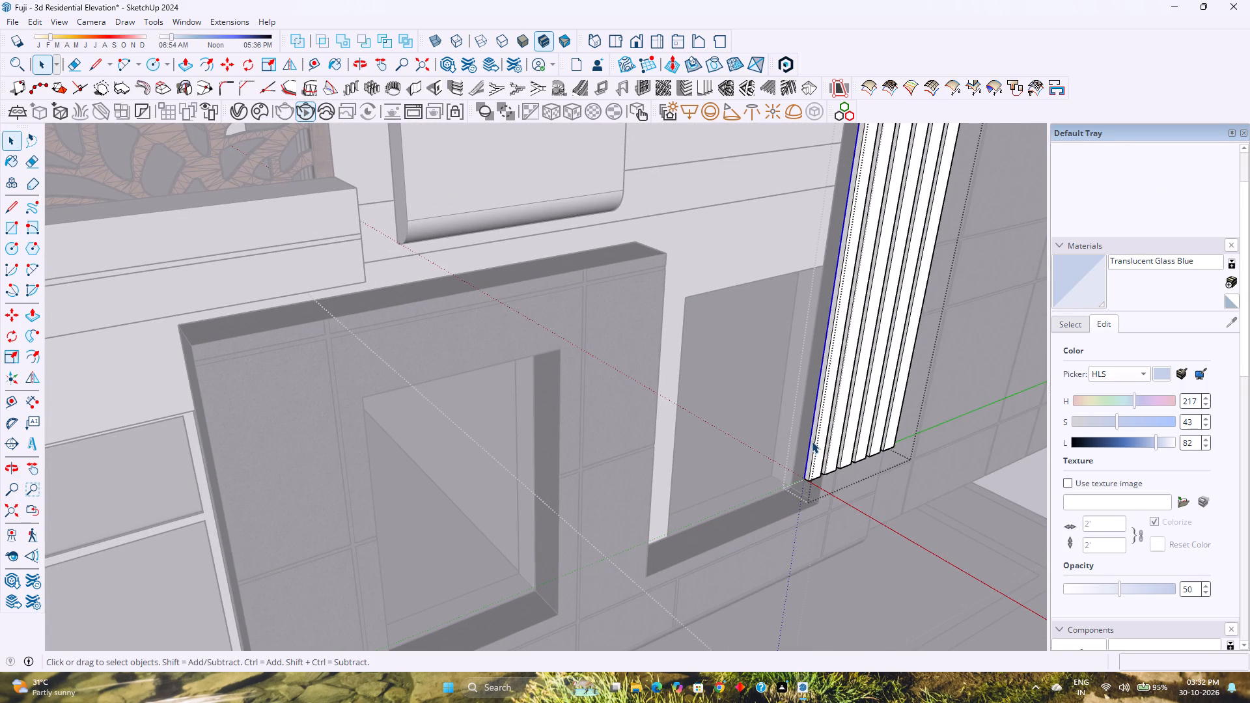
key("Delete")
scroll(715, 475, "down", 4)
key("Escape")
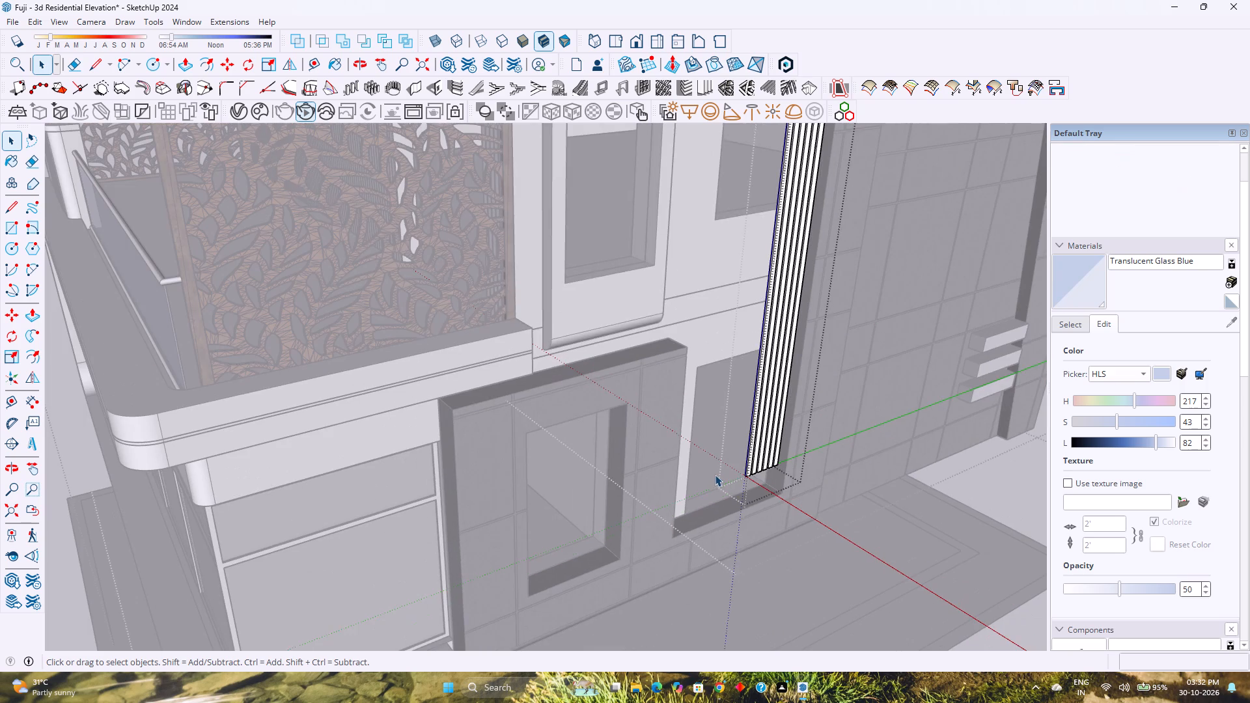
Move the tall louvre group 10' along the red axis back toward the wall beside the leaf-pattern screen.
left_click(751, 443)
scroll(751, 443, "down", 3)
middle_click_drag(751, 443, 743, 482)
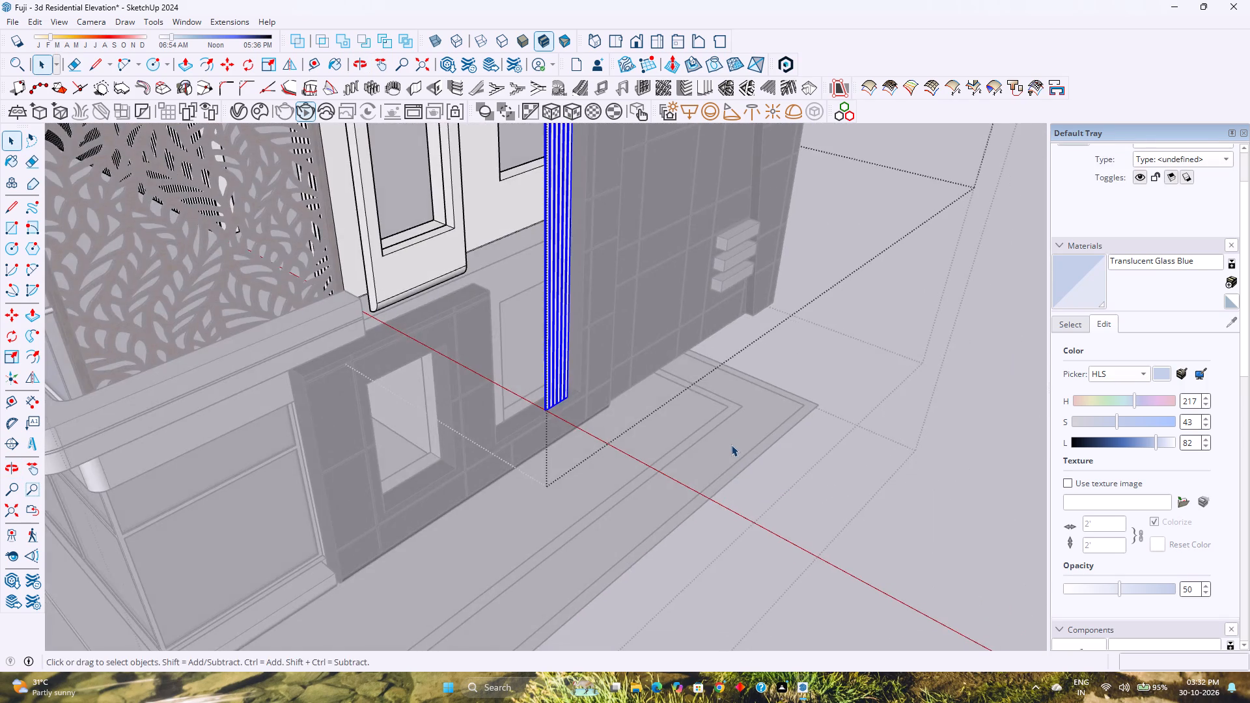
scroll(730, 443, "down", 2)
middle_click_drag(728, 441, 792, 562, "shift")
middle_click_drag(740, 531, 673, 445)
scroll(699, 407, "up", 3)
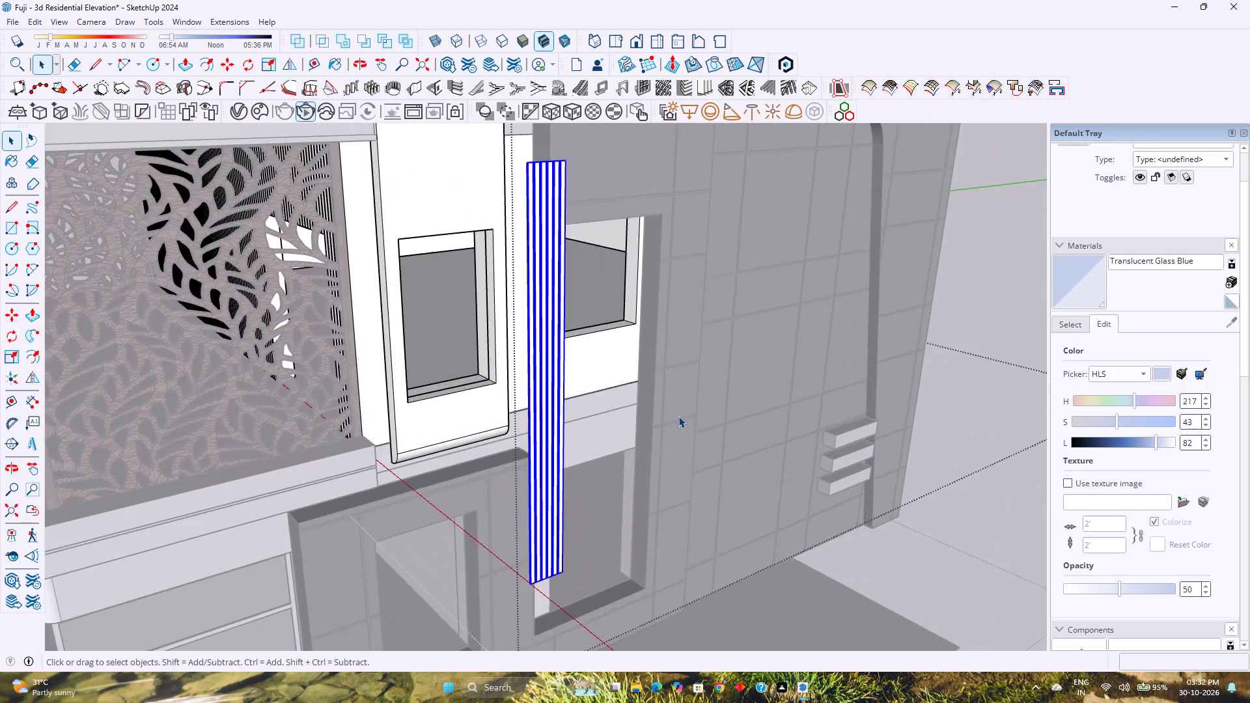
middle_click_drag(681, 417, 771, 491)
middle_click(771, 491)
key("m")
scroll(754, 358, "up", 2)
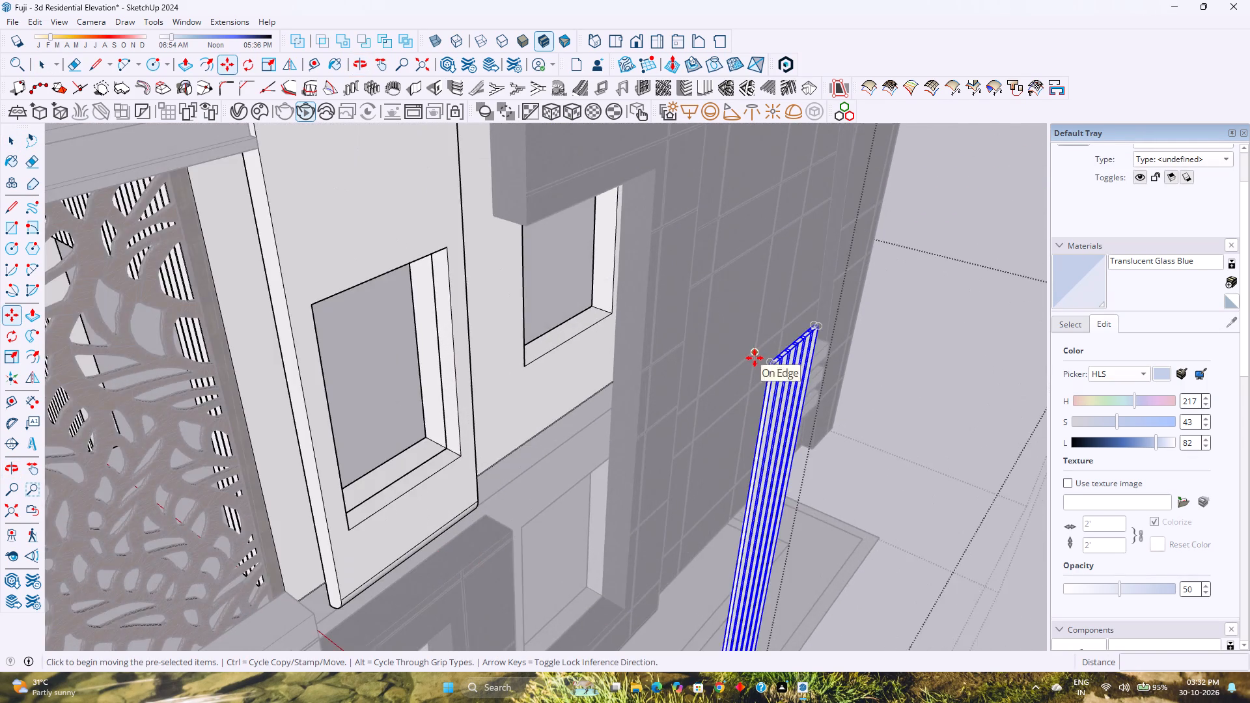
scroll(755, 358, "up", 3)
scroll(755, 358, "down", 2)
left_click(783, 363)
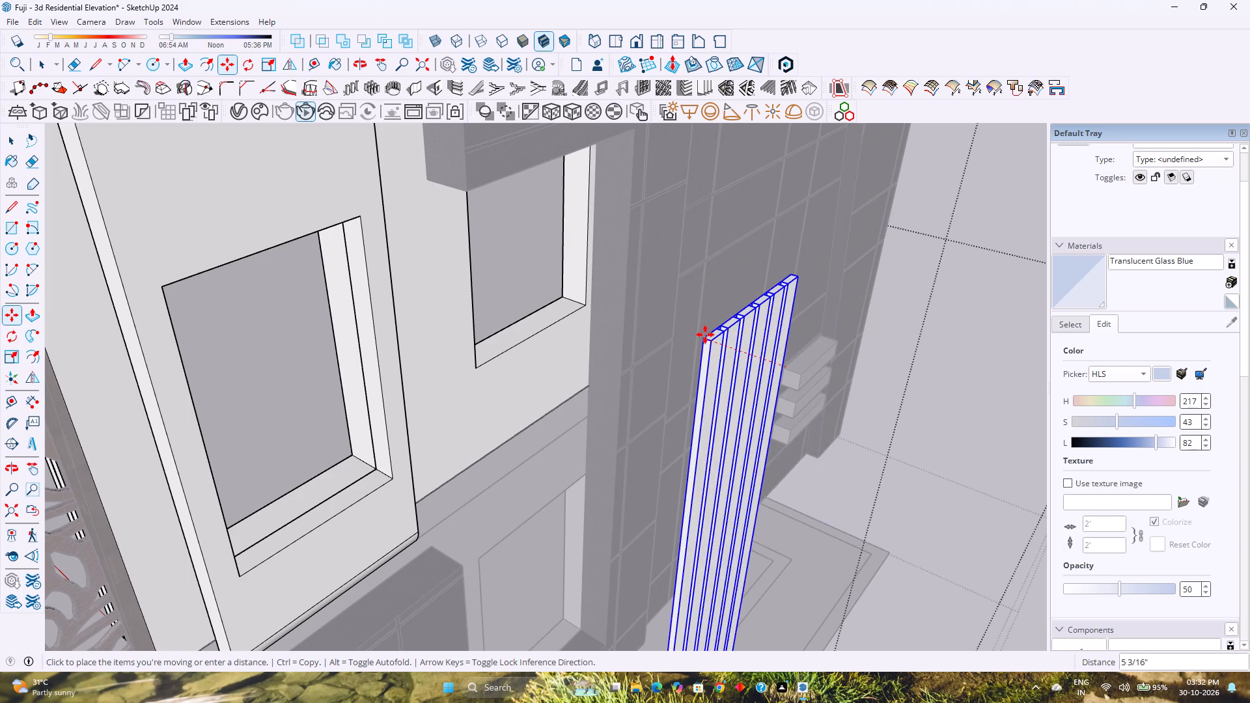
key("Right")
type("10'")
key("Return")
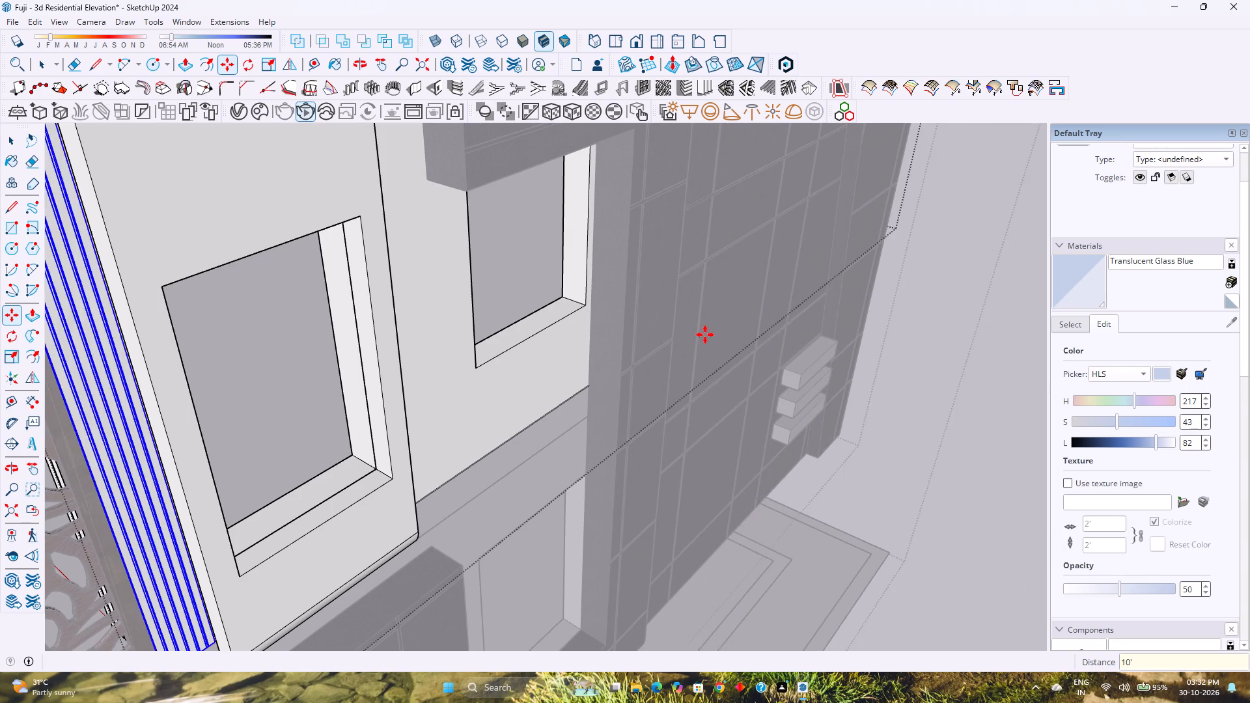
Open the roof parapet group and draw a 4' vertical line down its narrow end face where it meets the projecting wall.
scroll(705, 335, "down", 7)
key("space")
key("Escape")
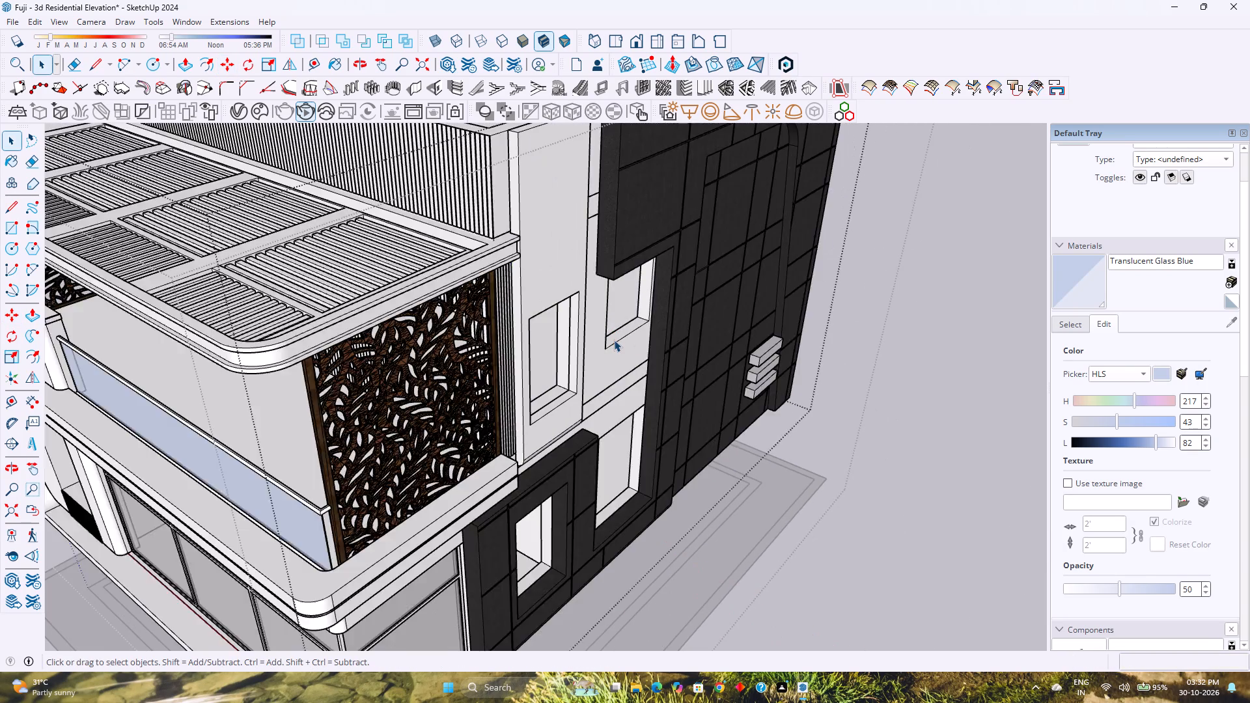
scroll(614, 340, "down", 3)
middle_click_drag(608, 341, 710, 454, "shift")
middle_click_drag(651, 471, 537, 371)
middle_click(537, 368)
scroll(570, 343, "up", 3)
middle_click_drag(567, 347, 614, 321)
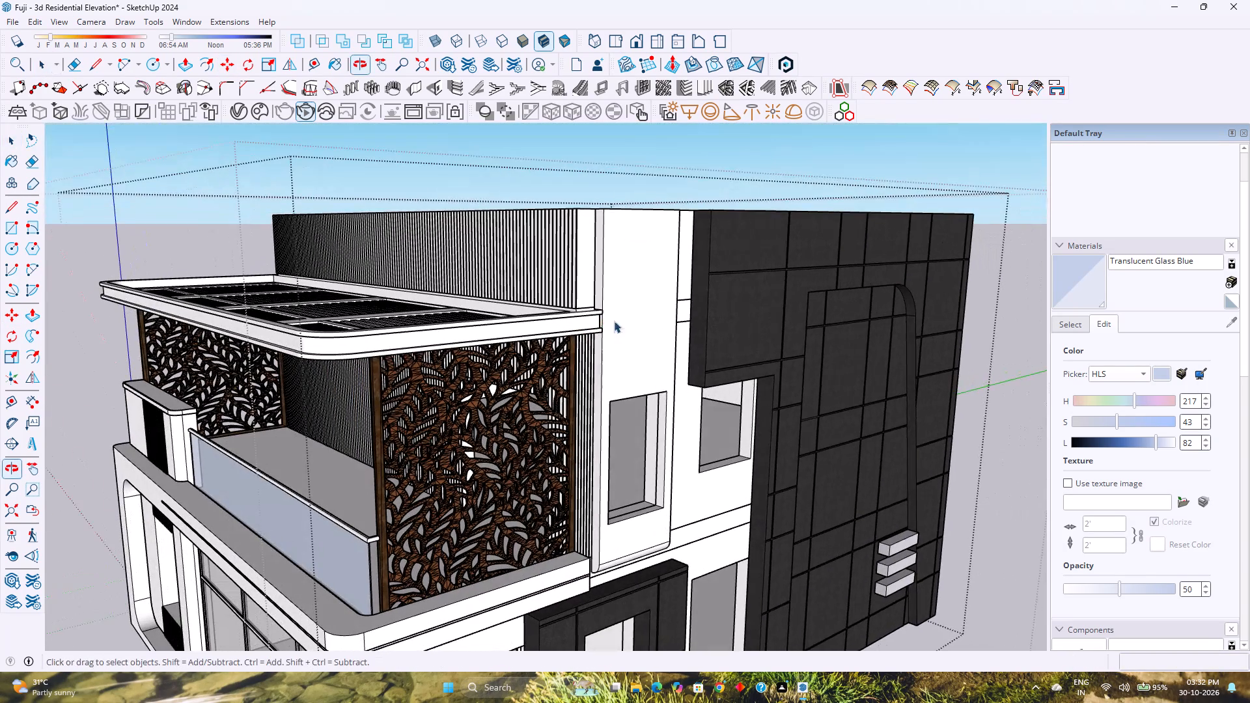
middle_click(613, 322)
middle_click_drag(614, 321, 611, 322)
double_click(585, 284)
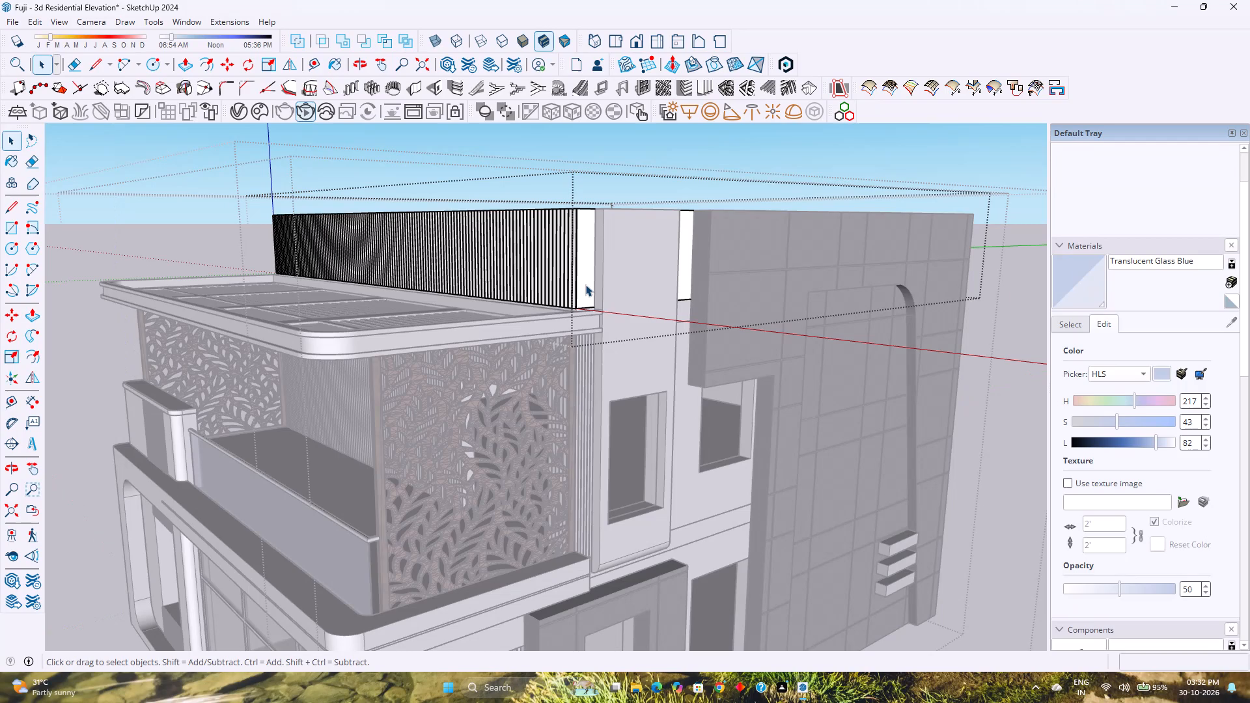
left_click(585, 284)
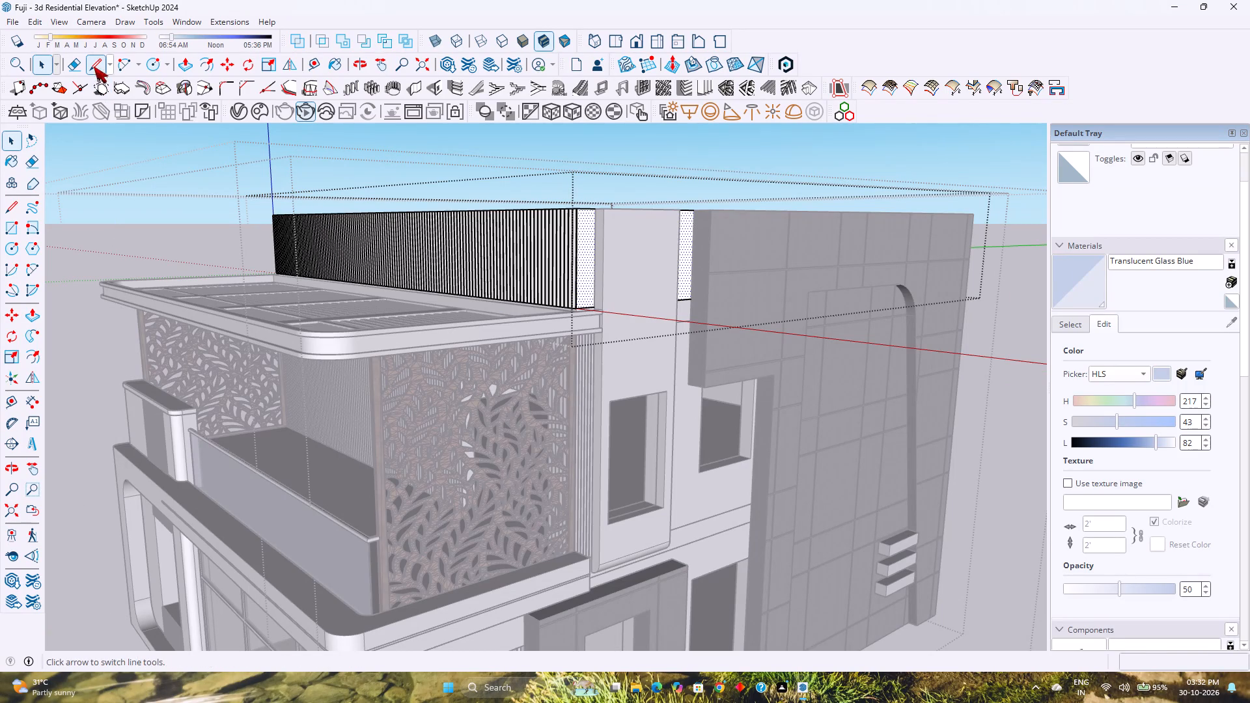
left_click(94, 66)
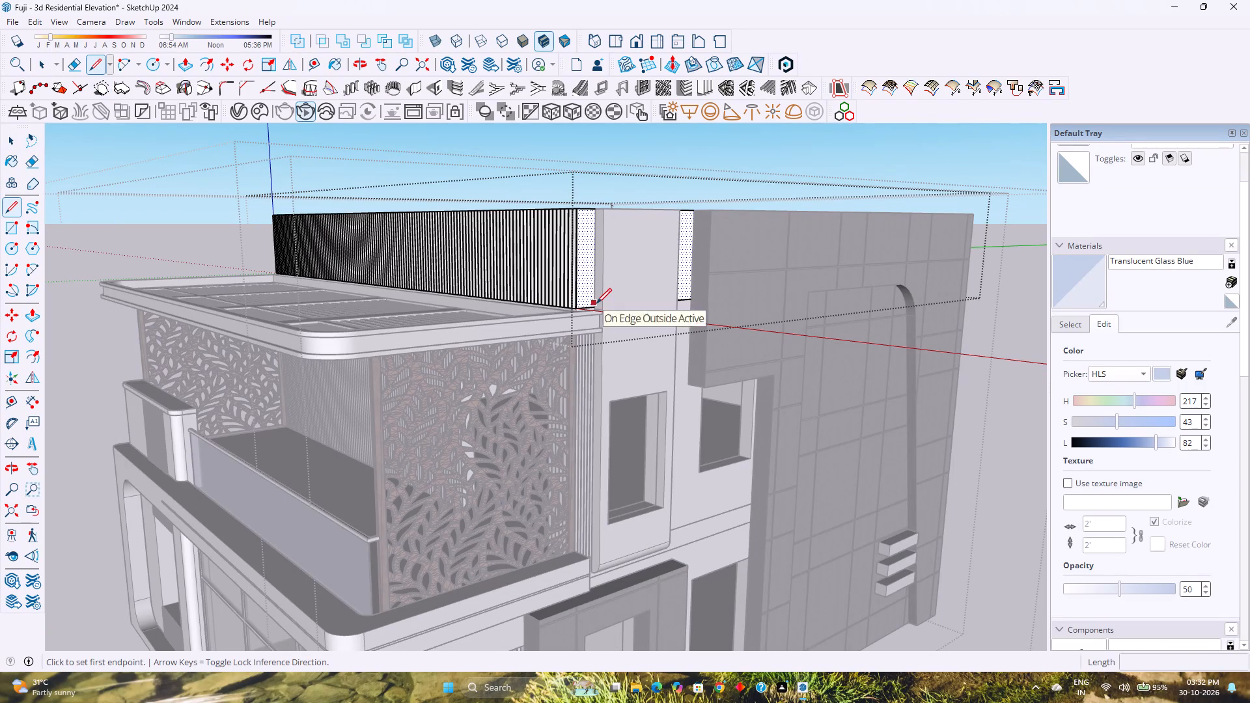
left_click(592, 213)
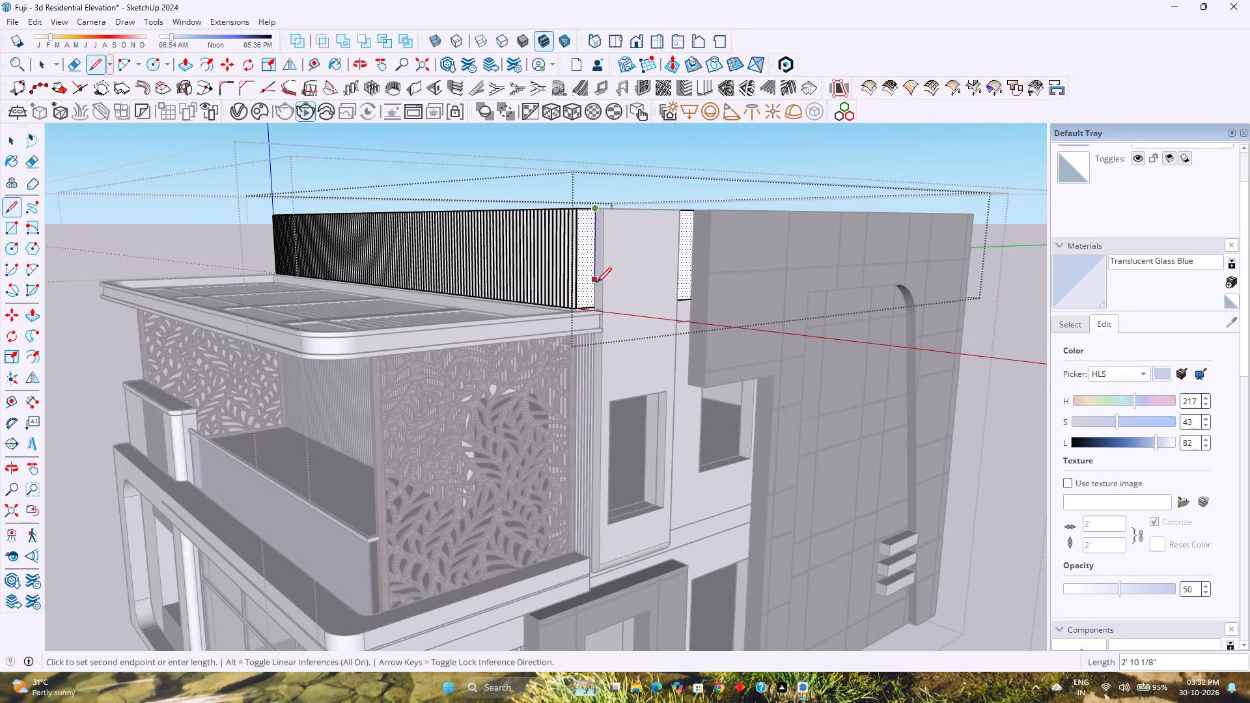
key("Up")
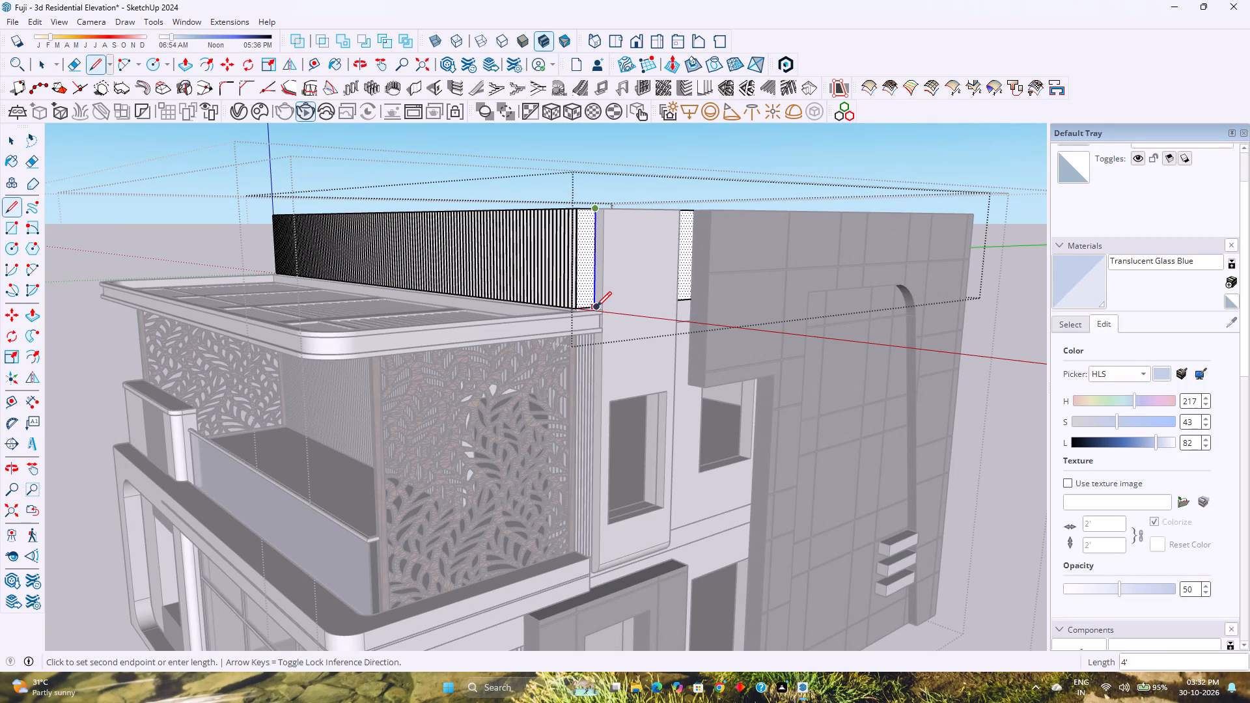
left_click(596, 307)
scroll(592, 309, "up", 5)
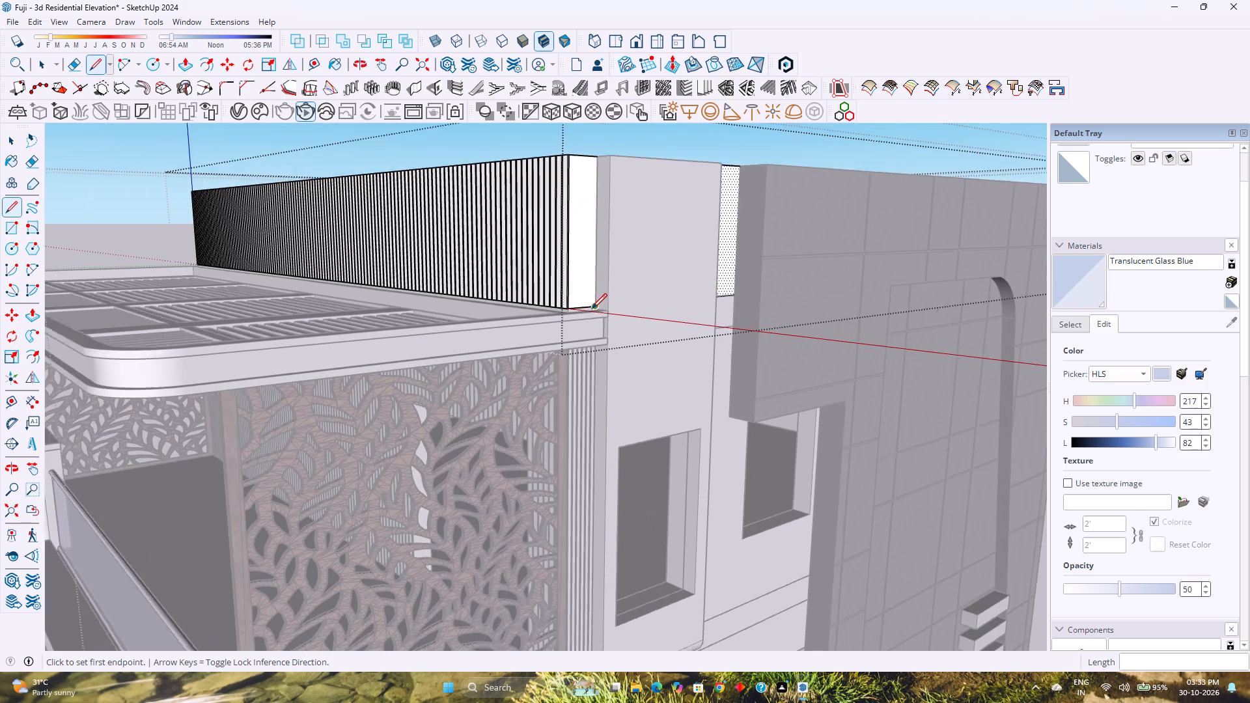
Copy the narrow parapet face beside the projecting wall 10' outward along the red axis.
key("space")
left_click(582, 288)
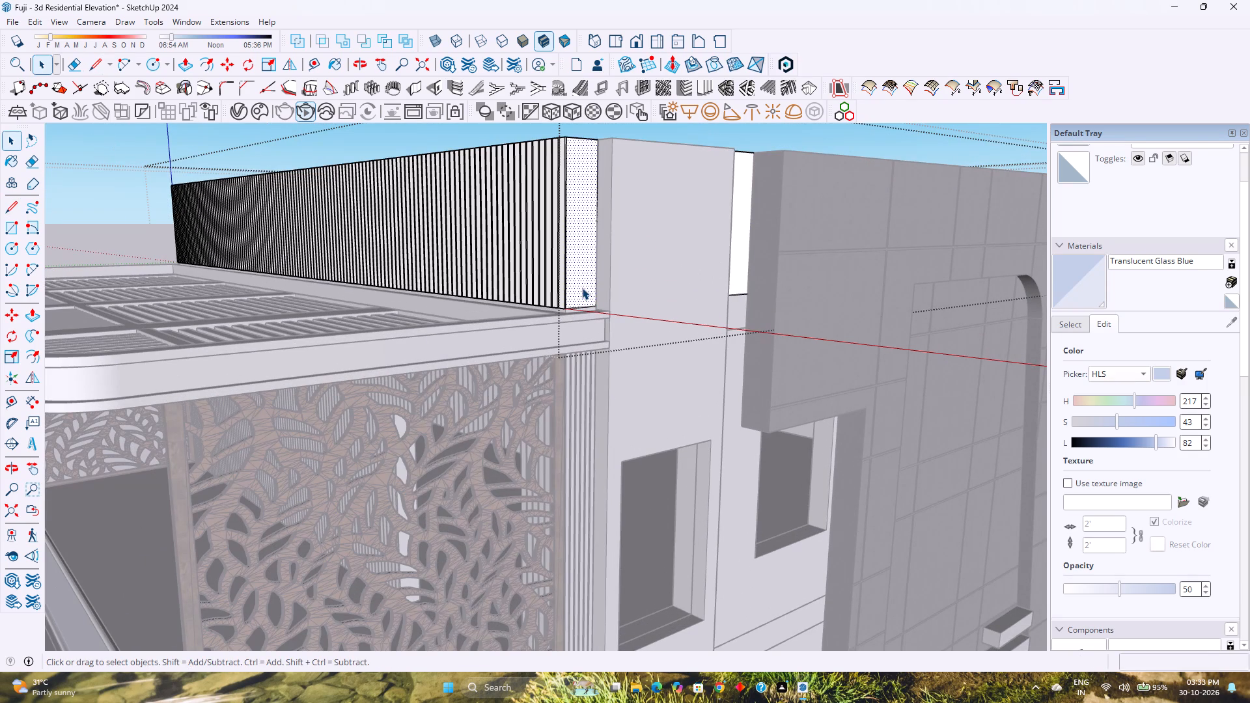
key("m")
scroll(577, 251, "down", 2)
left_click(575, 252)
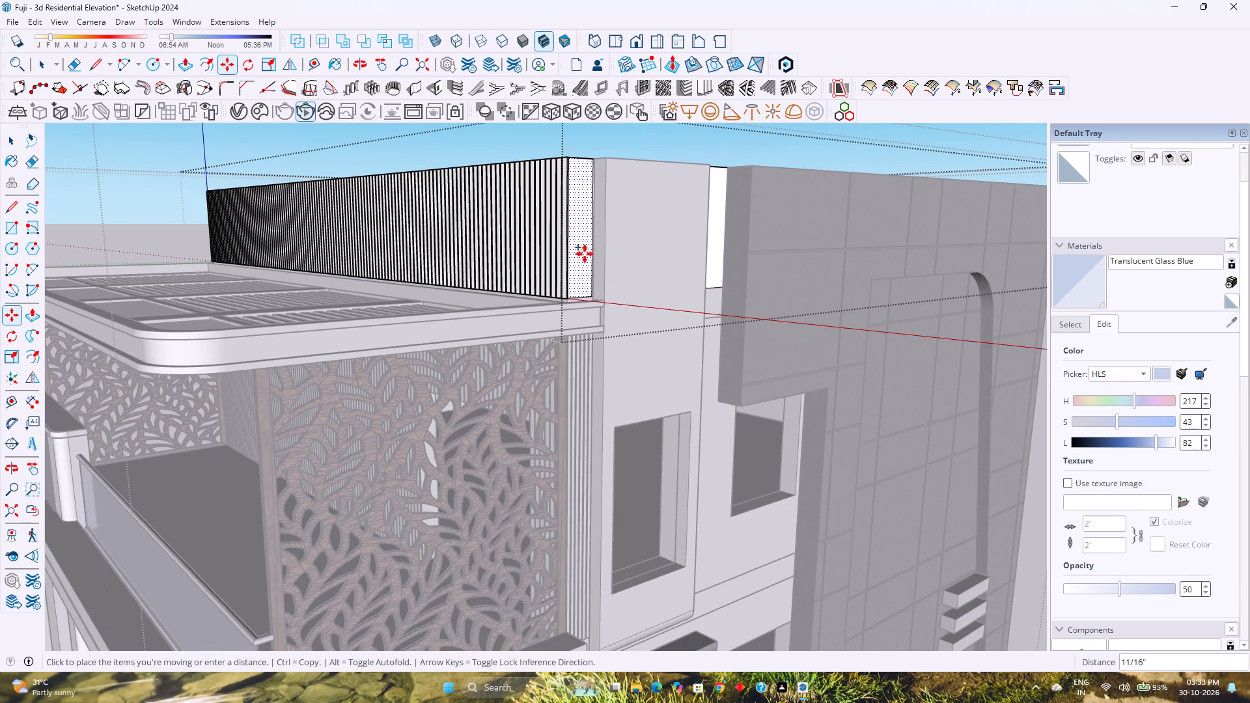
key("Right")
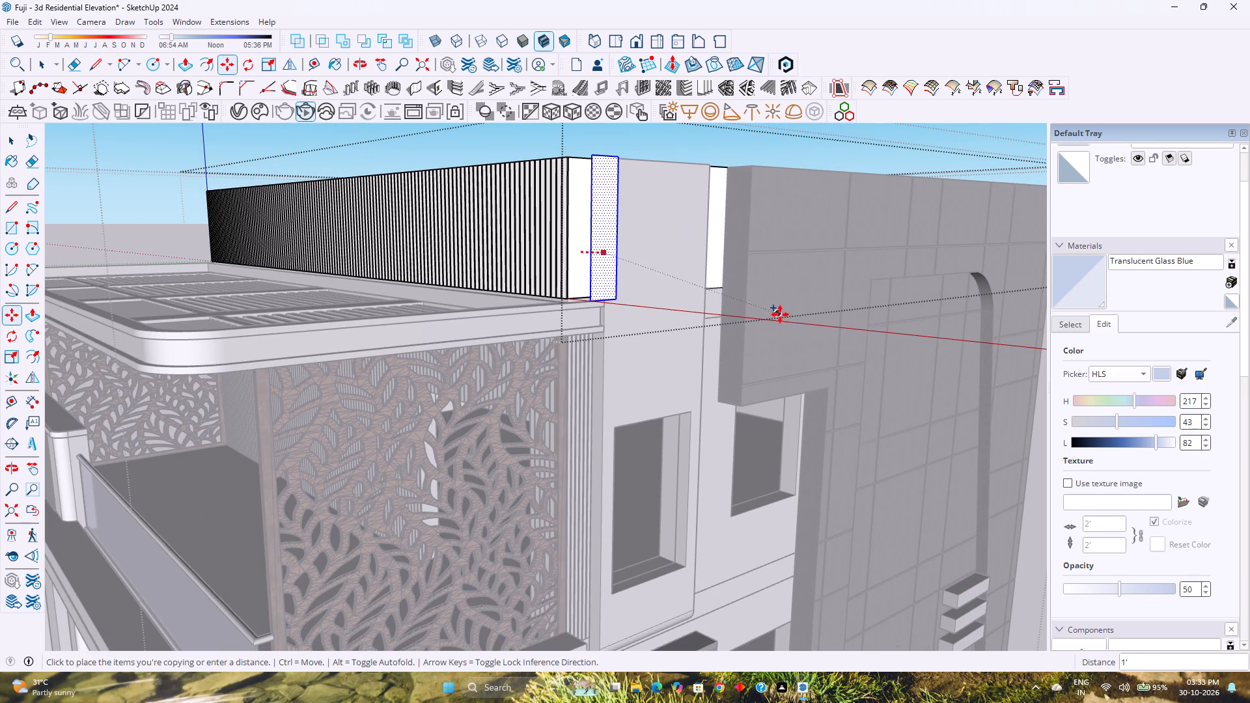
type("10'")
key("Return")
key("space")
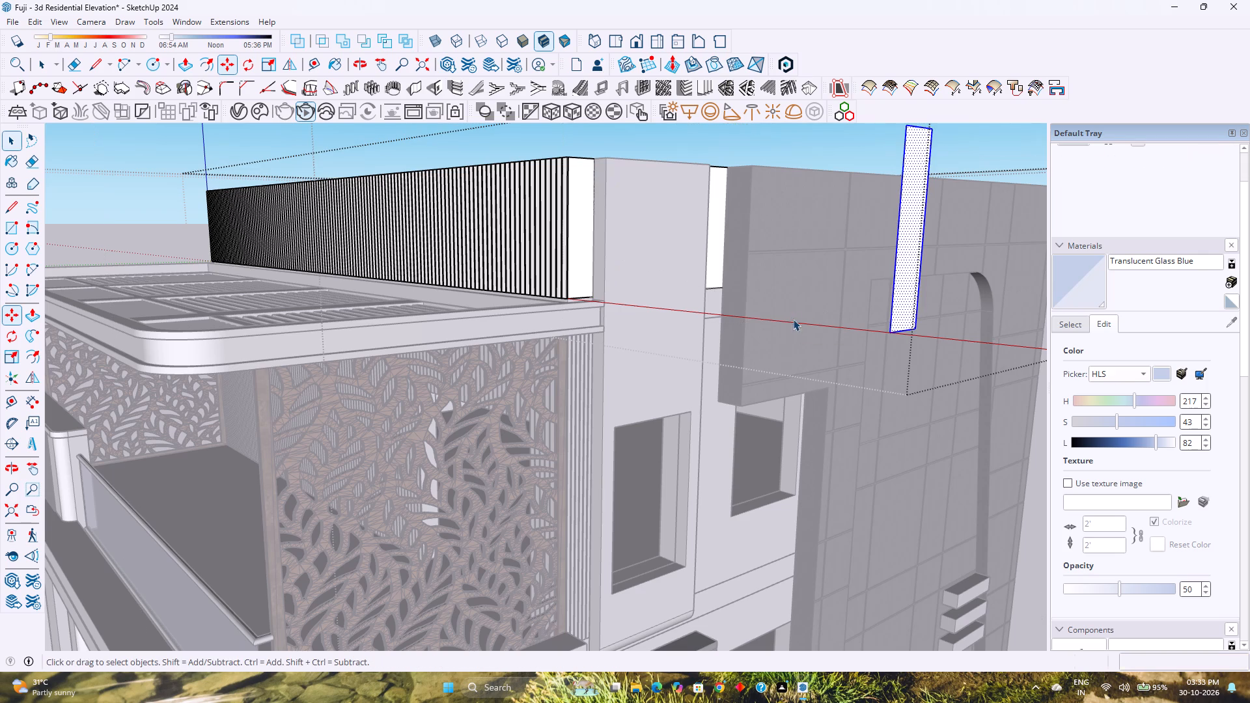
Make the copied face a group, open it, and generate vertical louvres on the face.
right_click(901, 249)
left_click(945, 371)
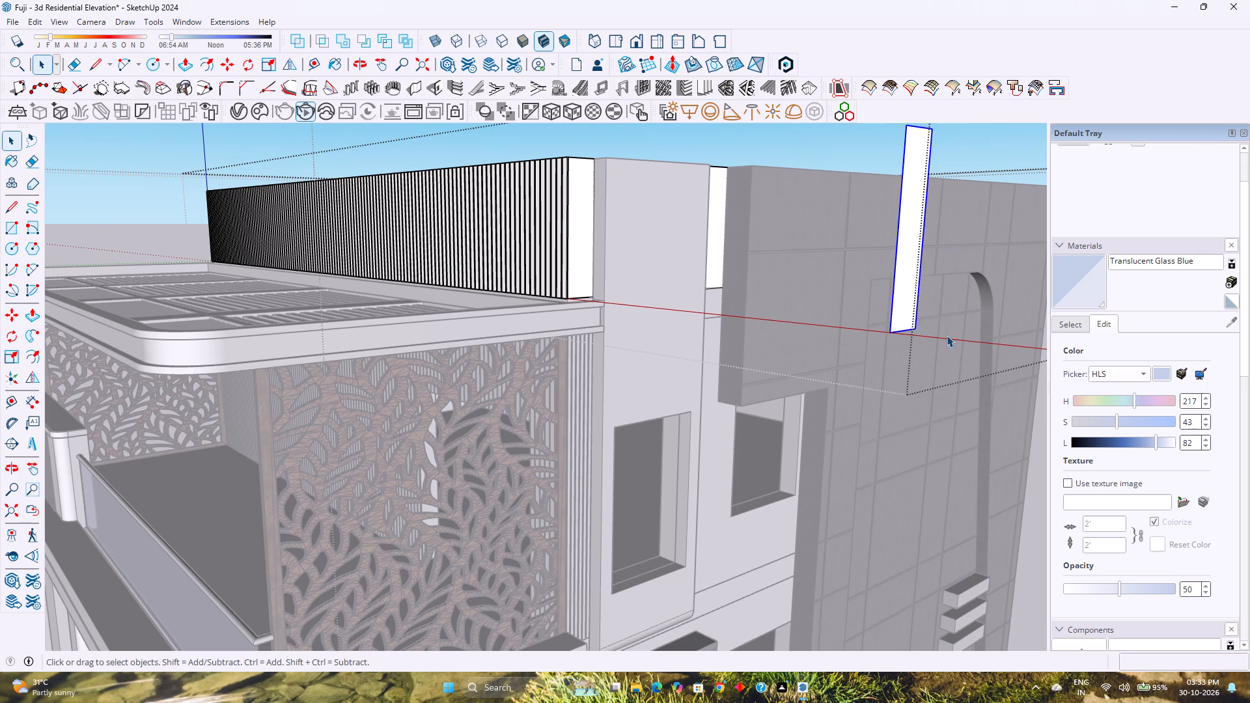
double_click(907, 281)
scroll(905, 282, "up", 1)
middle_click_drag(930, 247, 904, 264)
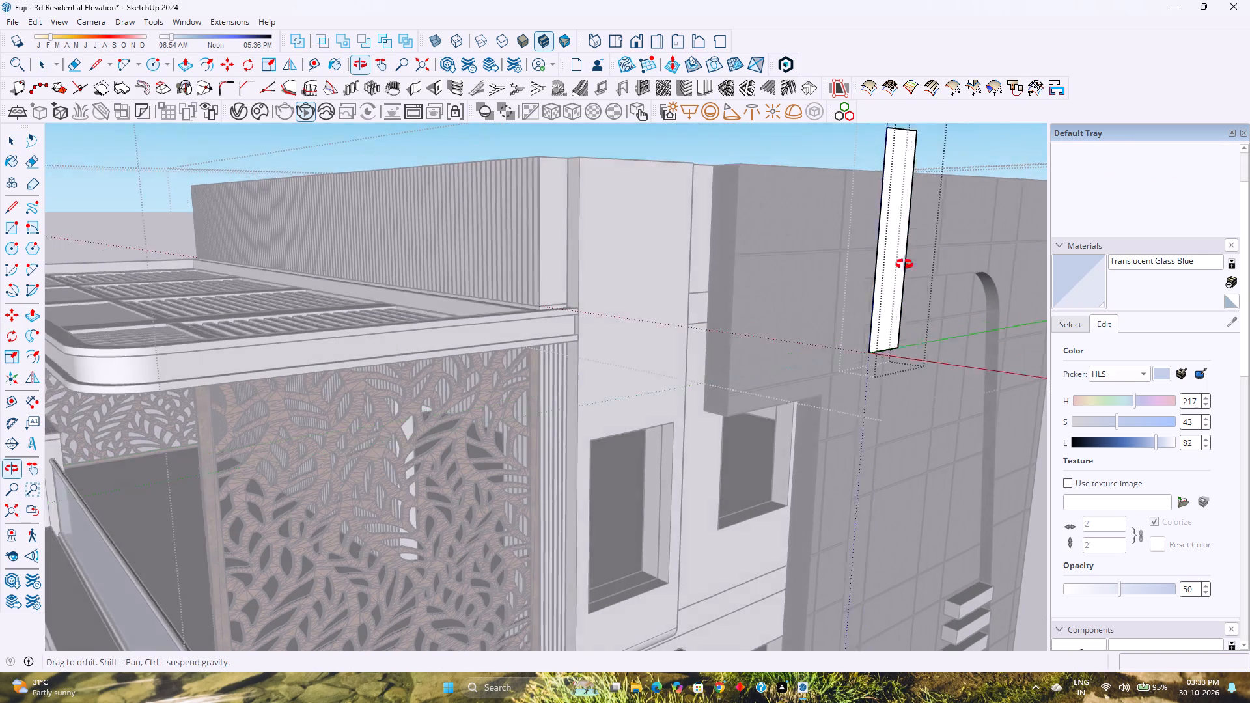
middle_click_drag(904, 264, 887, 279)
middle_click(886, 281)
left_click(774, 268)
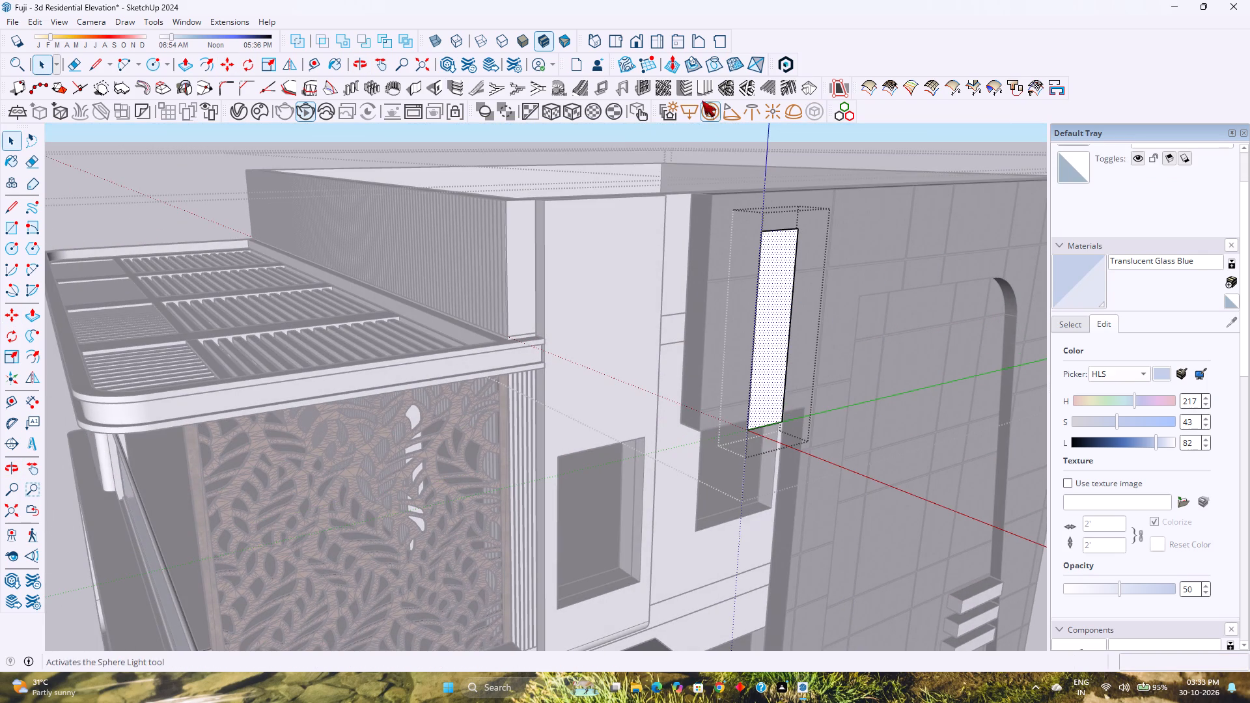
left_click(703, 92)
left_click(177, 419)
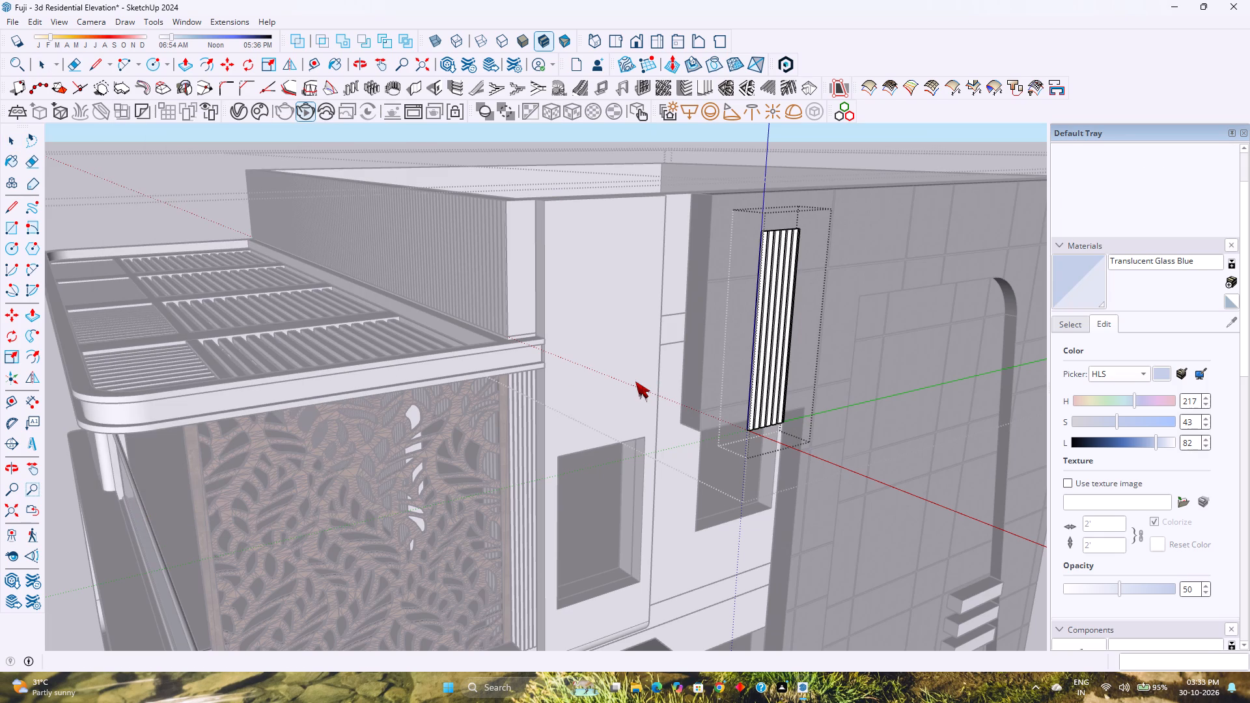
Inside the new louvre group, delete the thin leftover louvre at the outer end beside the last full slat.
scroll(796, 235, "up", 4)
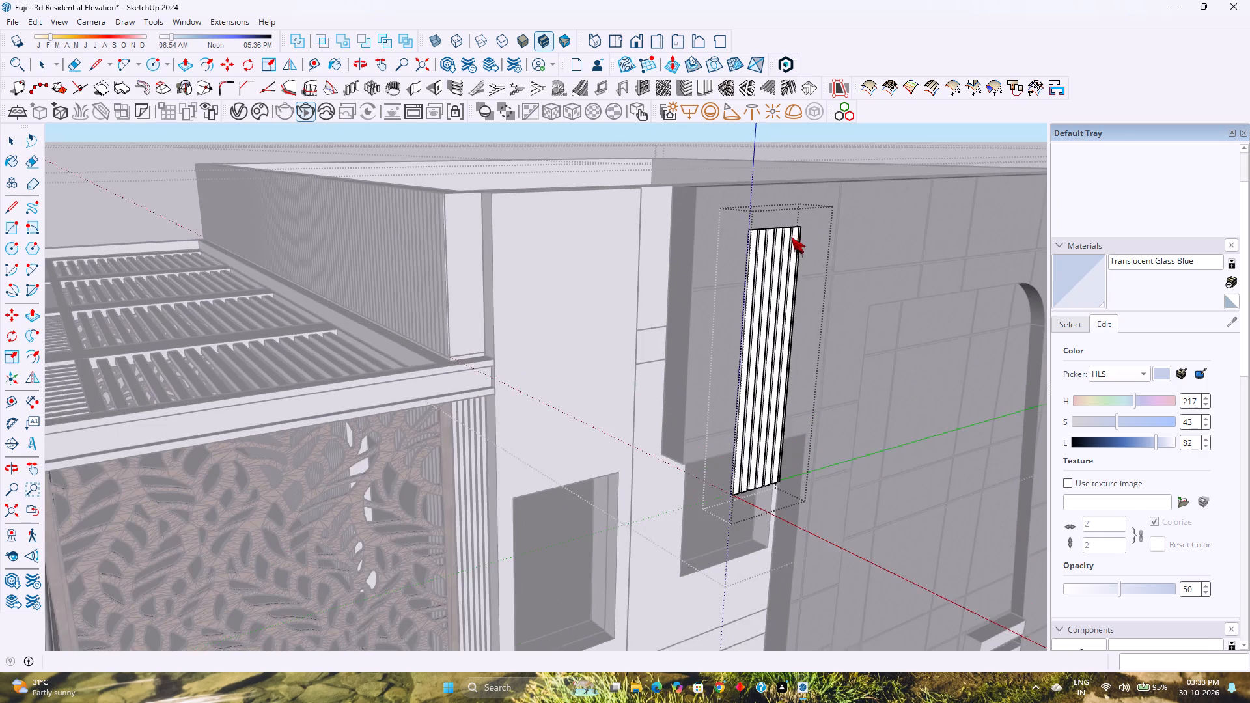
scroll(791, 237, "up", 2)
double_click(791, 237)
scroll(795, 237, "up", 6)
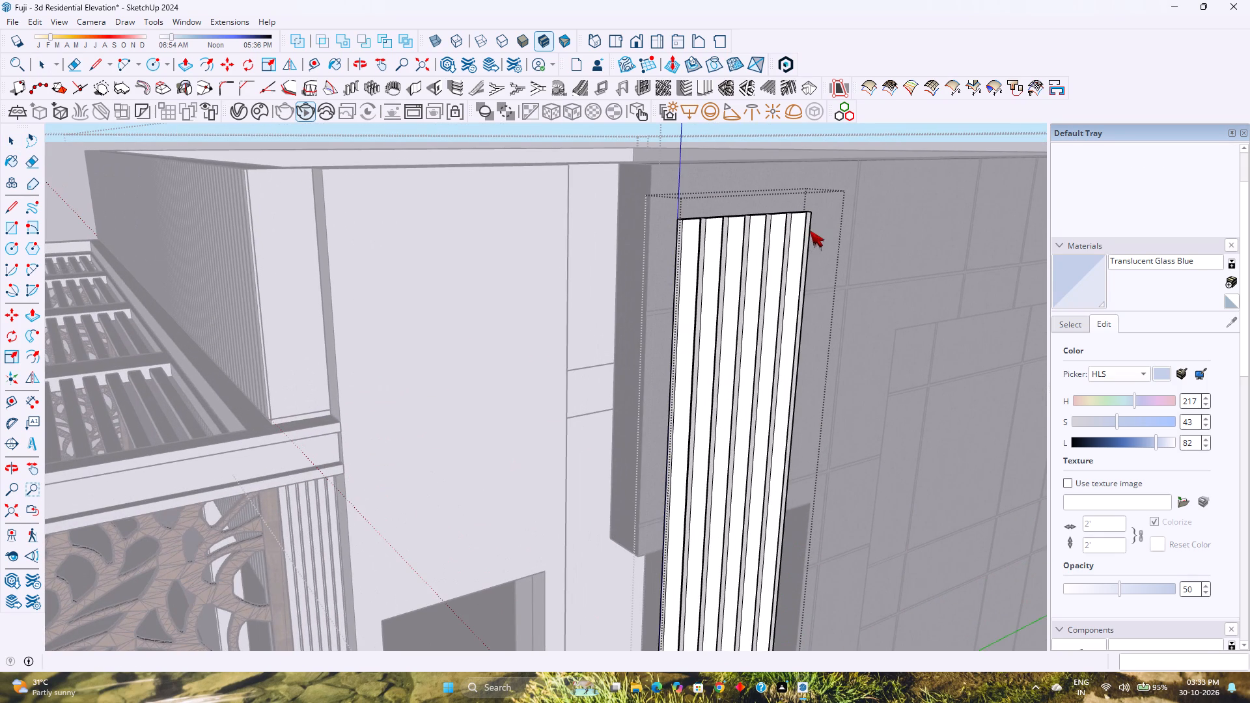
key("Escape")
double_click(810, 230)
scroll(810, 230, "up", 3)
left_click(808, 229)
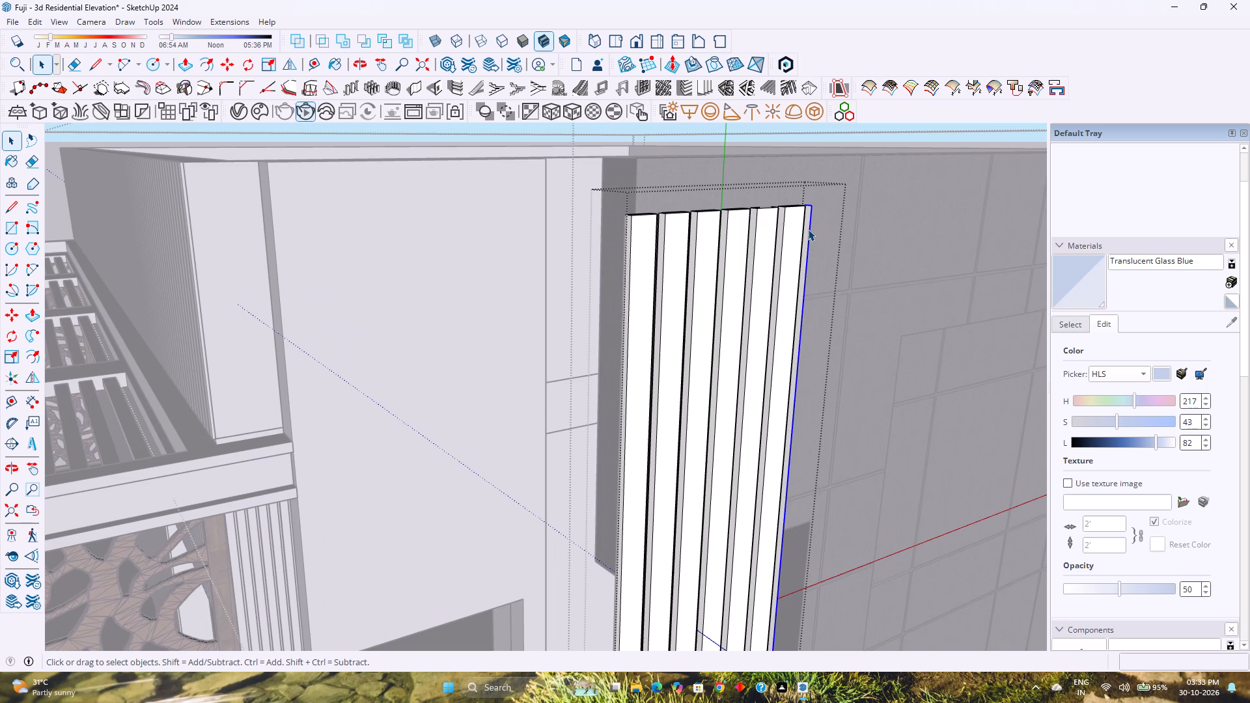
scroll(808, 229, "up", 3)
right_click(808, 229)
left_click(807, 229)
scroll(807, 229, "up", 3)
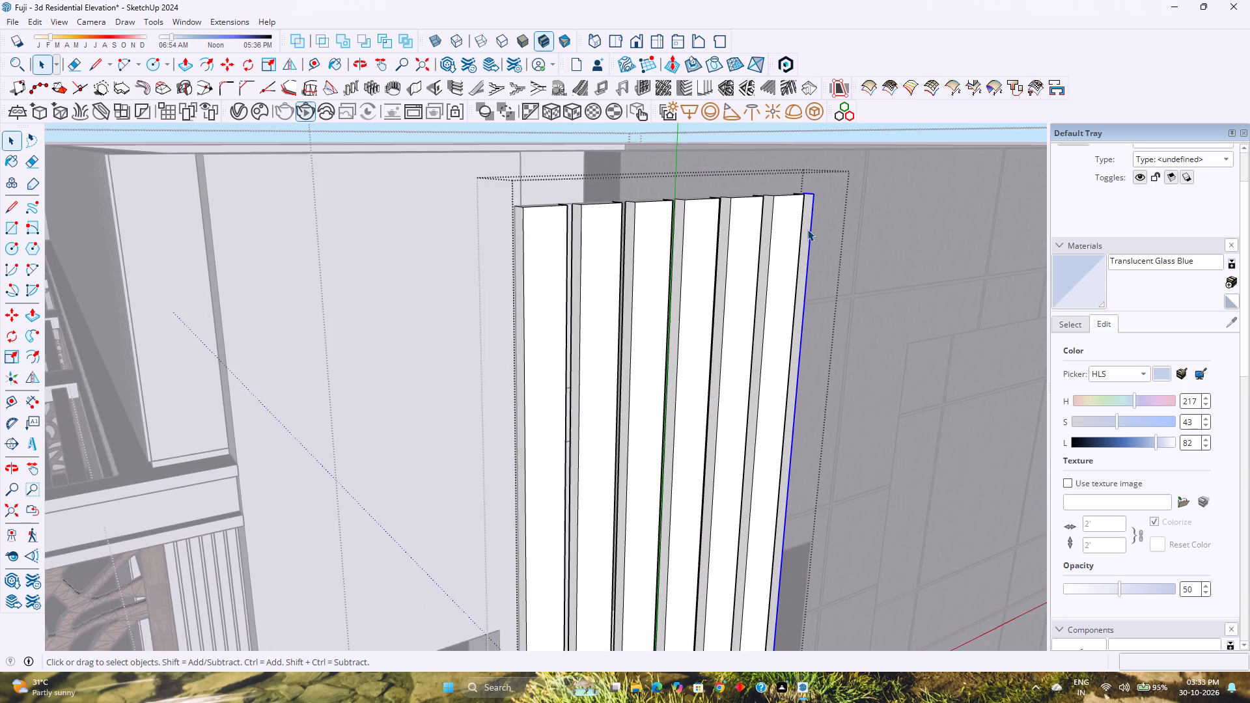
scroll(807, 229, "up", 2)
middle_click_drag(807, 229, 727, 432)
middle_click(727, 432)
key("Delete")
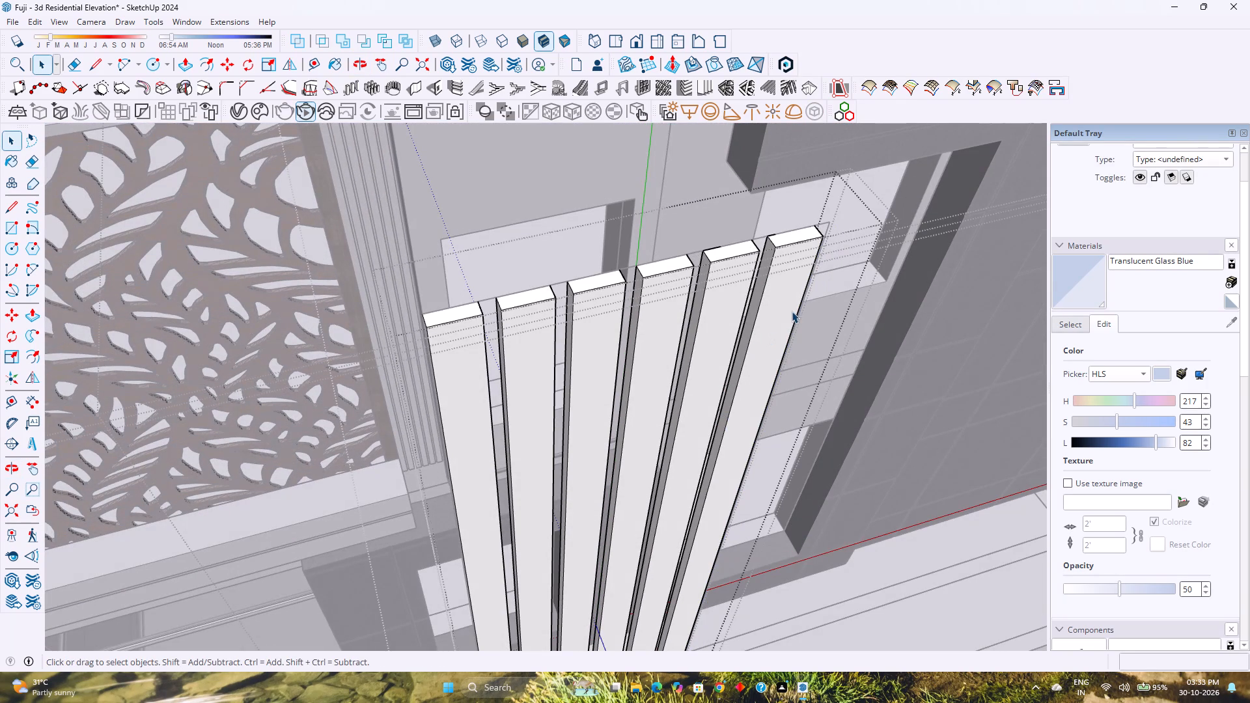
key("Escape")
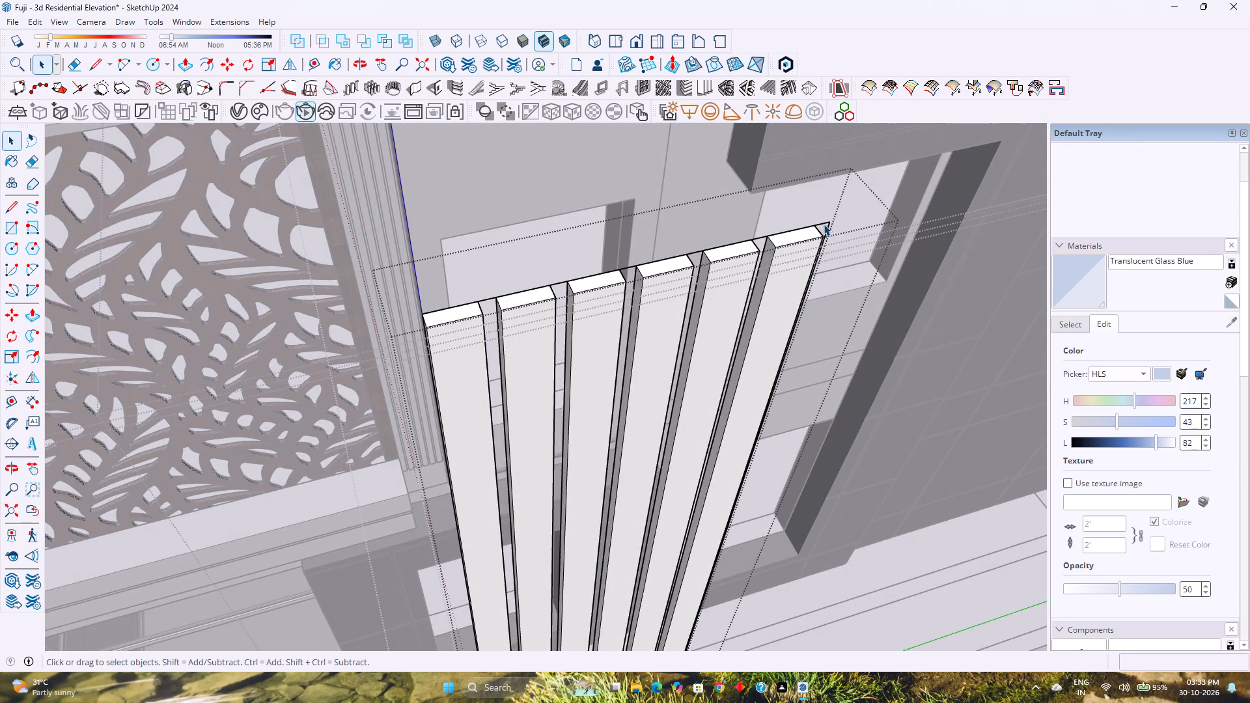
Delete the source face's top edge and its outer side edge next to the last louvre.
left_click(824, 224)
key("Delete")
left_click(828, 229)
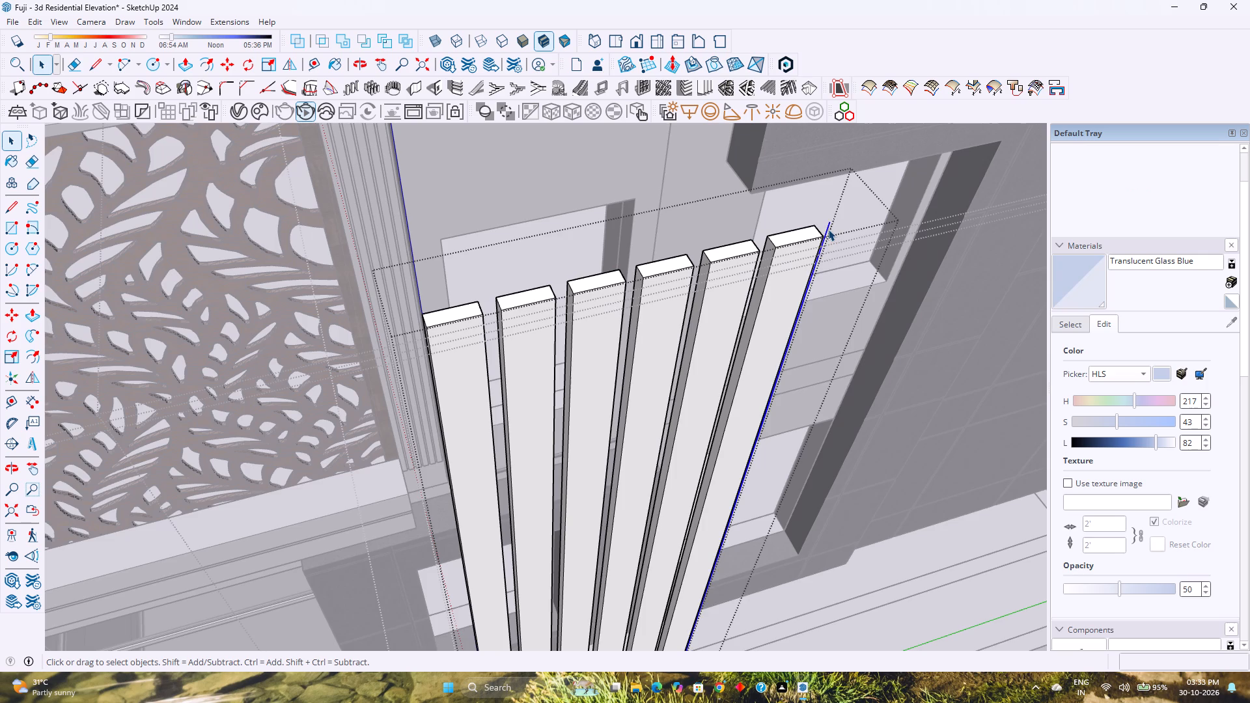
key("Delete")
Delete the source face's remaining side edge and its bottom edge around the louvres, and close the group.
scroll(807, 255, "down", 4)
middle_click_drag(675, 356, 732, 326)
middle_click(732, 326)
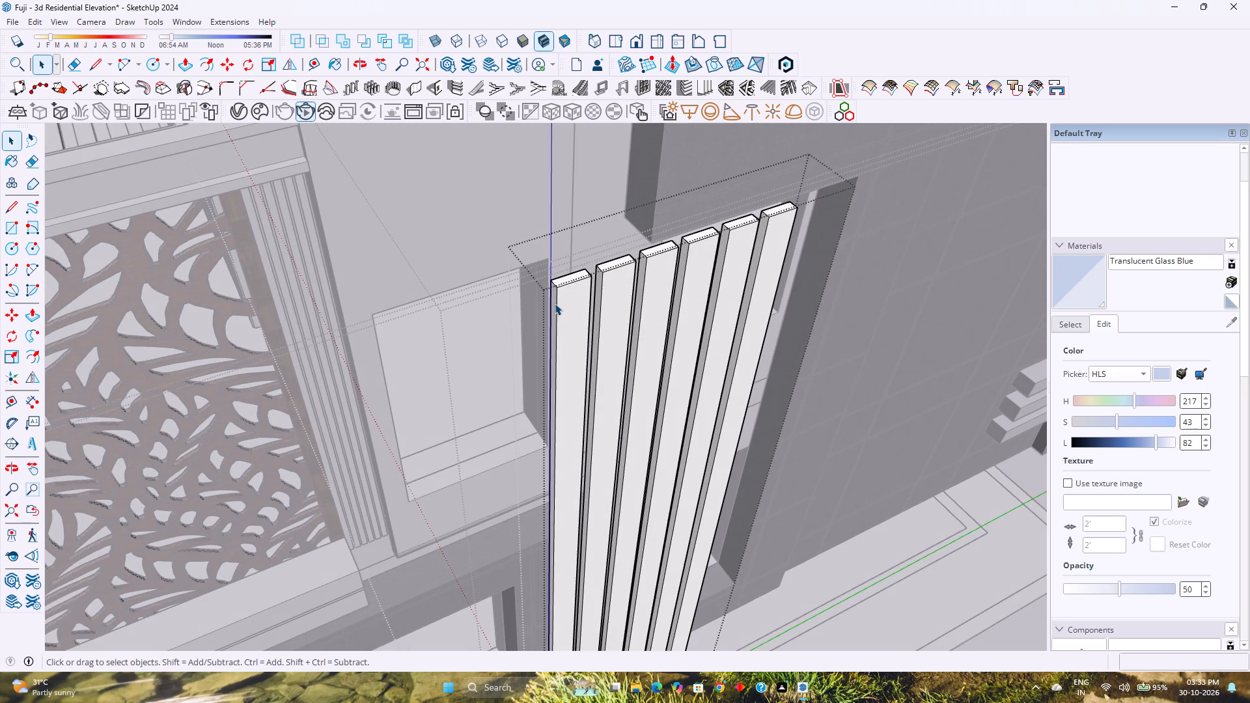
left_click(552, 301)
key("Delete")
scroll(583, 363, "down", 2)
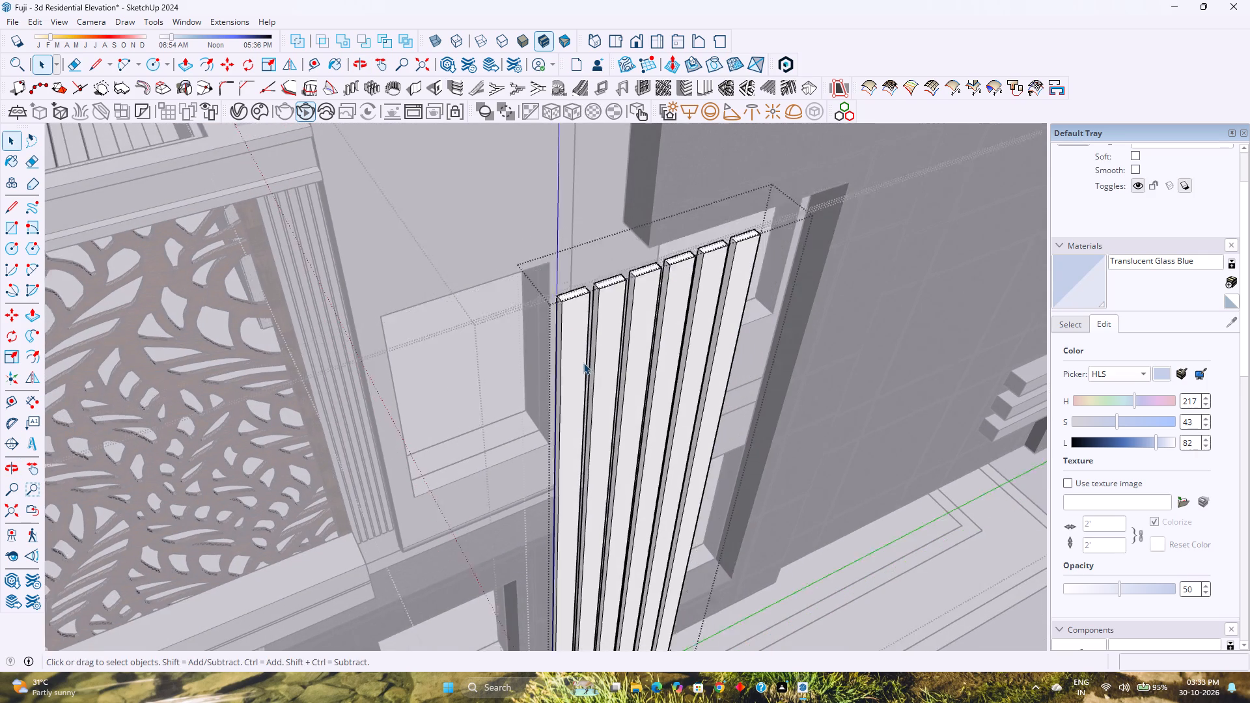
scroll(583, 363, "down", 7)
middle_click_drag(578, 429, 546, 378, "shift")
middle_click_drag(540, 359, 539, 353, "shift")
scroll(623, 550, "up", 3)
scroll(590, 473, "down", 3)
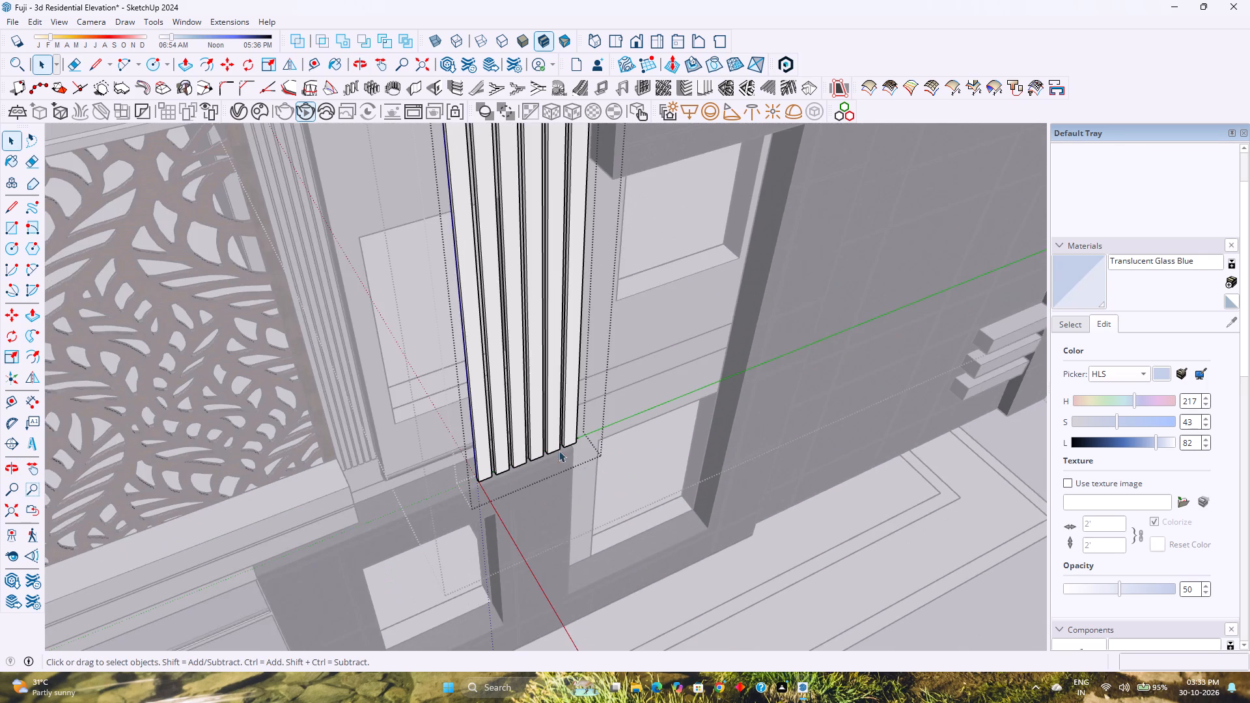
scroll(577, 443, "up", 10)
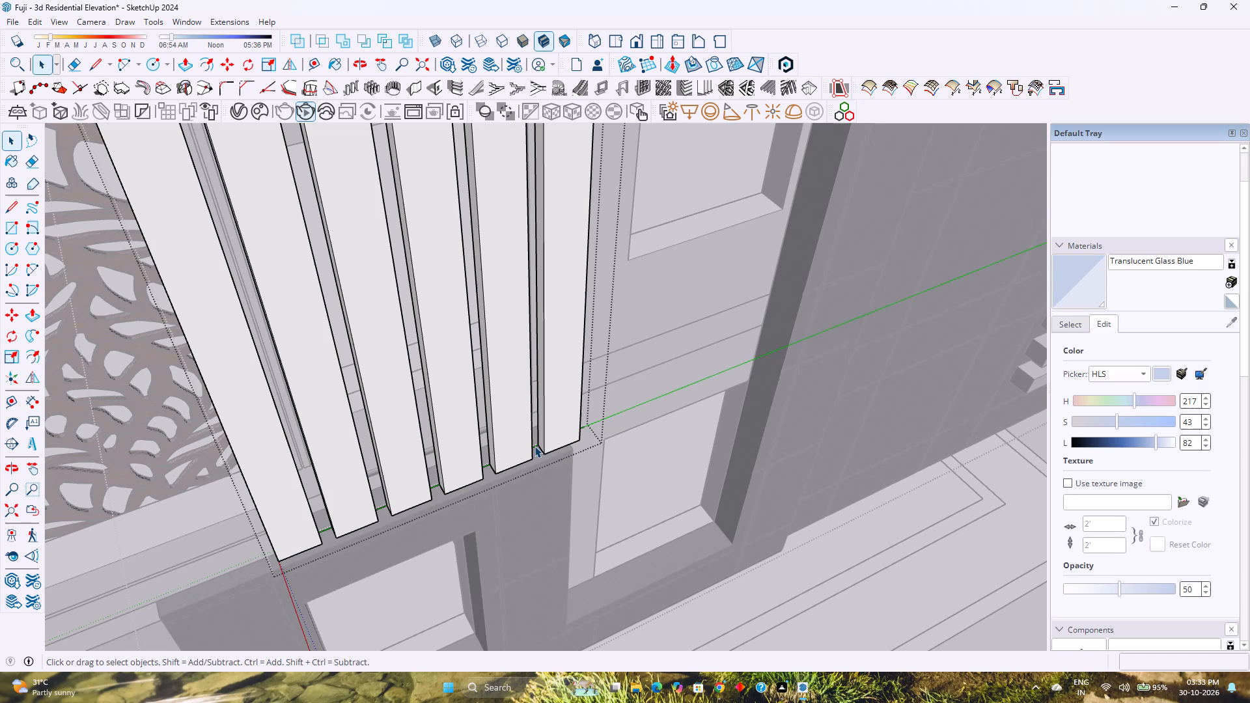
left_click(535, 446)
key("Delete")
scroll(535, 446, "down", 9)
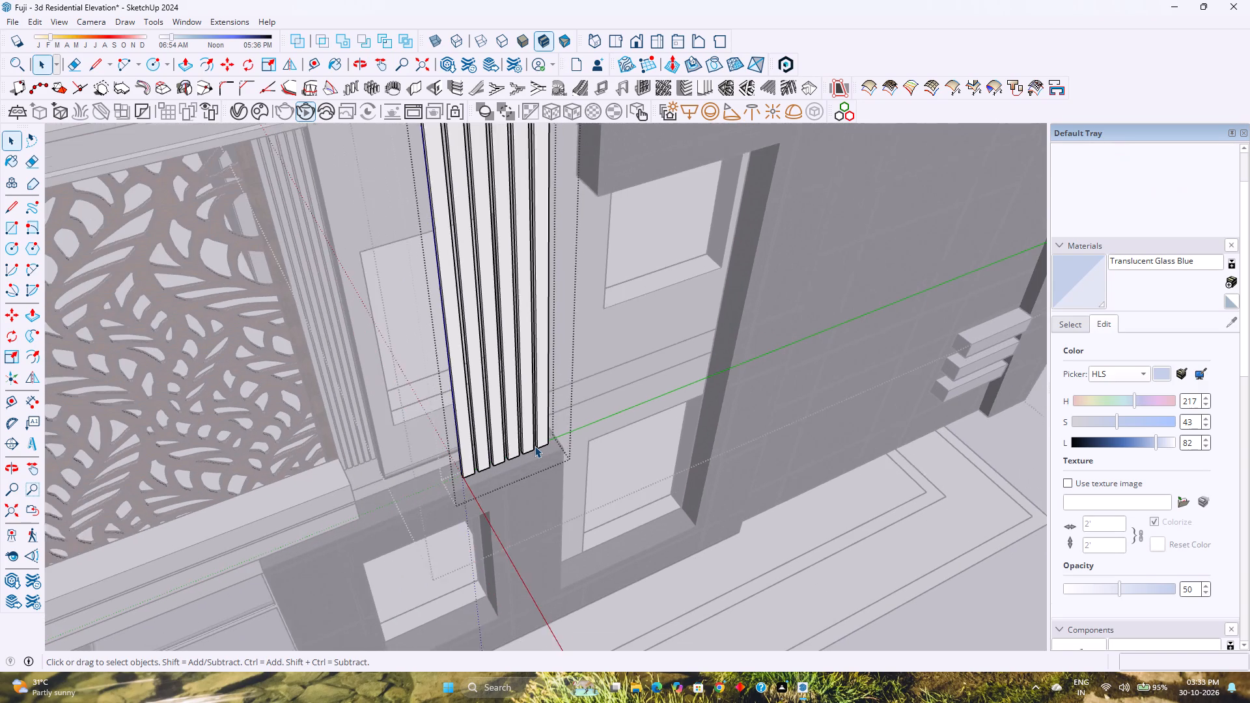
key("Escape")
Move the short louvre group 10' along the red axis back onto the narrow parapet face.
left_click(535, 444)
scroll(535, 444, "down", 3)
middle_click_drag(526, 444, 599, 514, "shift")
middle_click(600, 515, "shift")
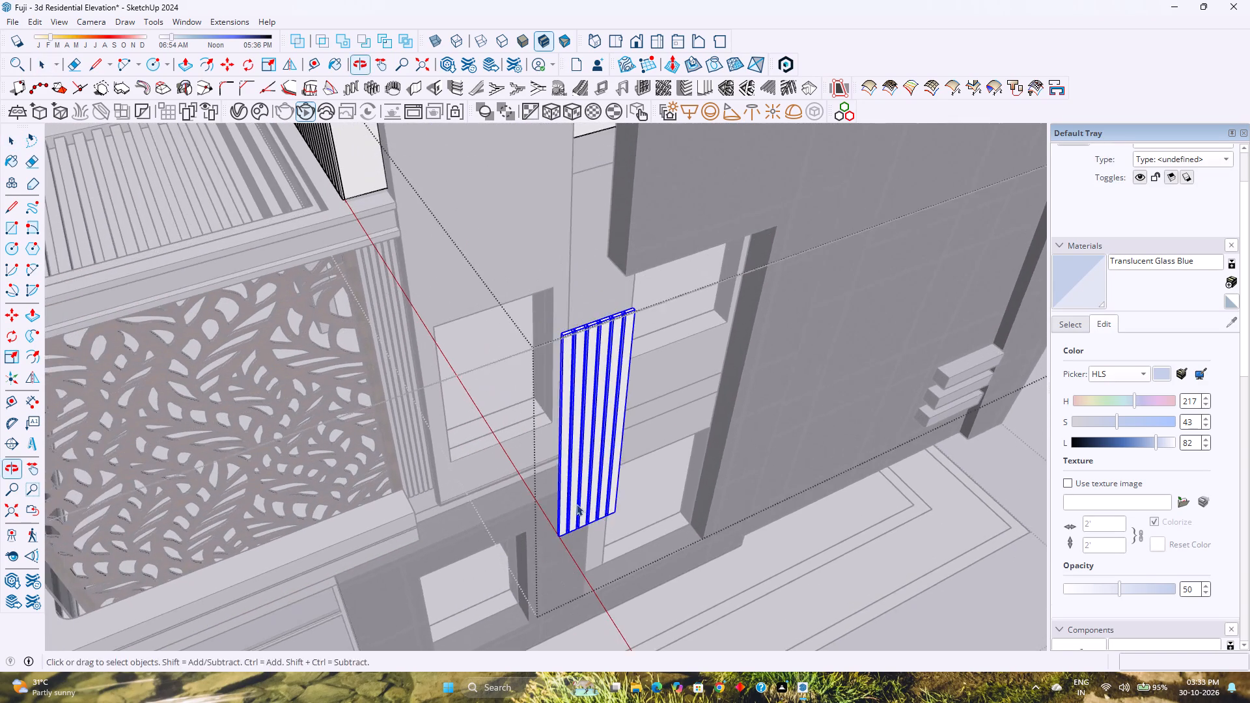
middle_click_drag(576, 504, 671, 500)
middle_click(682, 499)
key("m")
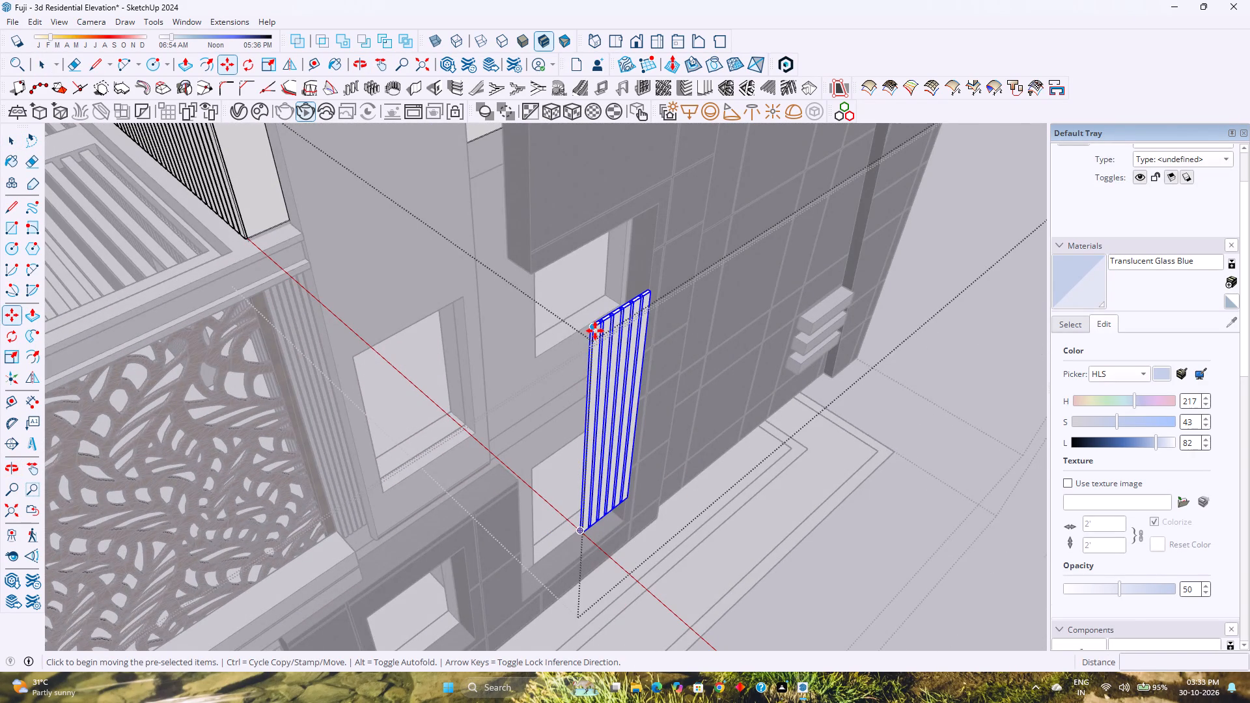
scroll(595, 331, "up", 14)
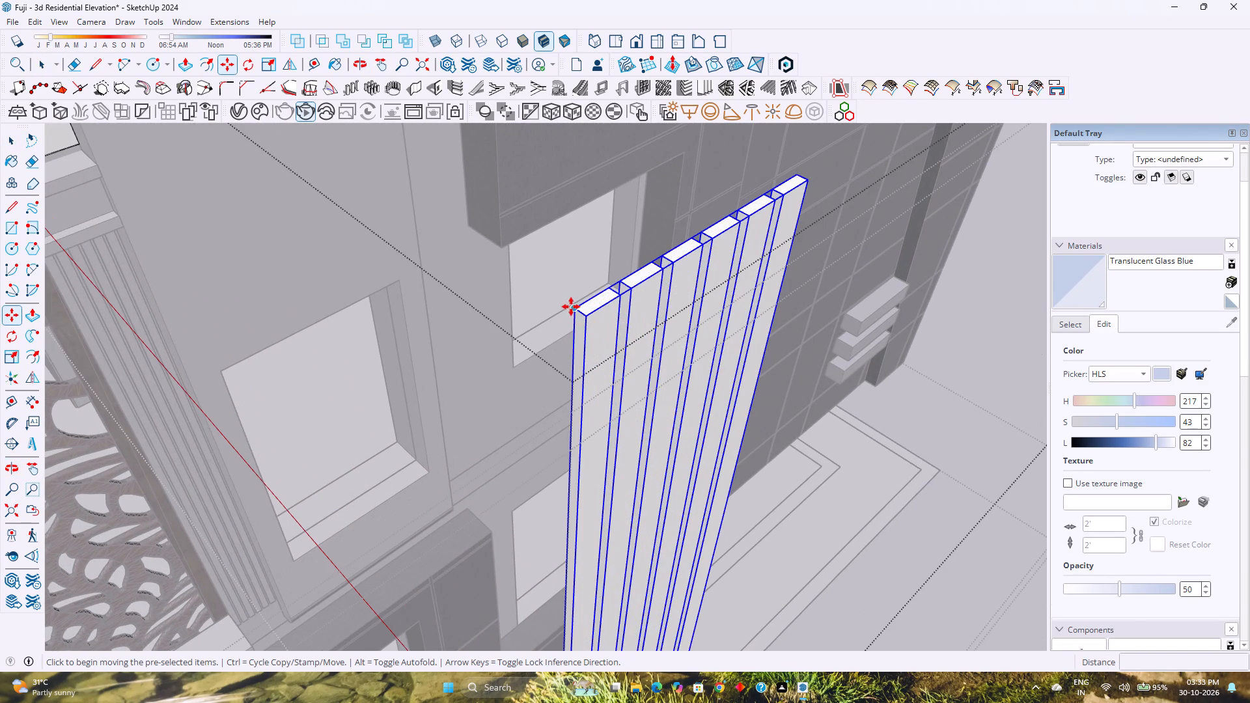
left_click(572, 307)
key("Right")
type("10'")
key("Return")
key("space")
key("Escape")
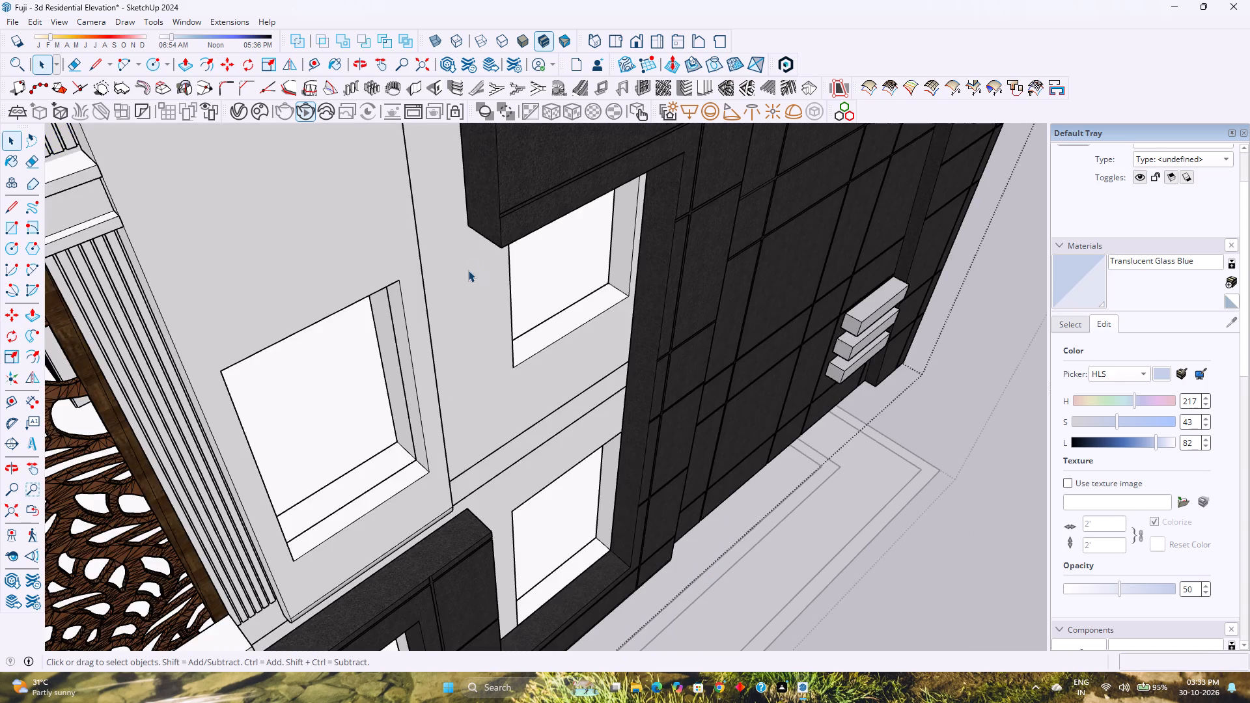
Examine how the short louvre group sits at the parapet corner above the slatted canopy and beside the plain wall.
scroll(468, 270, "down", 7)
middle_click_drag(296, 303, 332, 381, "shift")
middle_click_drag(316, 367, 347, 337)
scroll(345, 296, "up", 6)
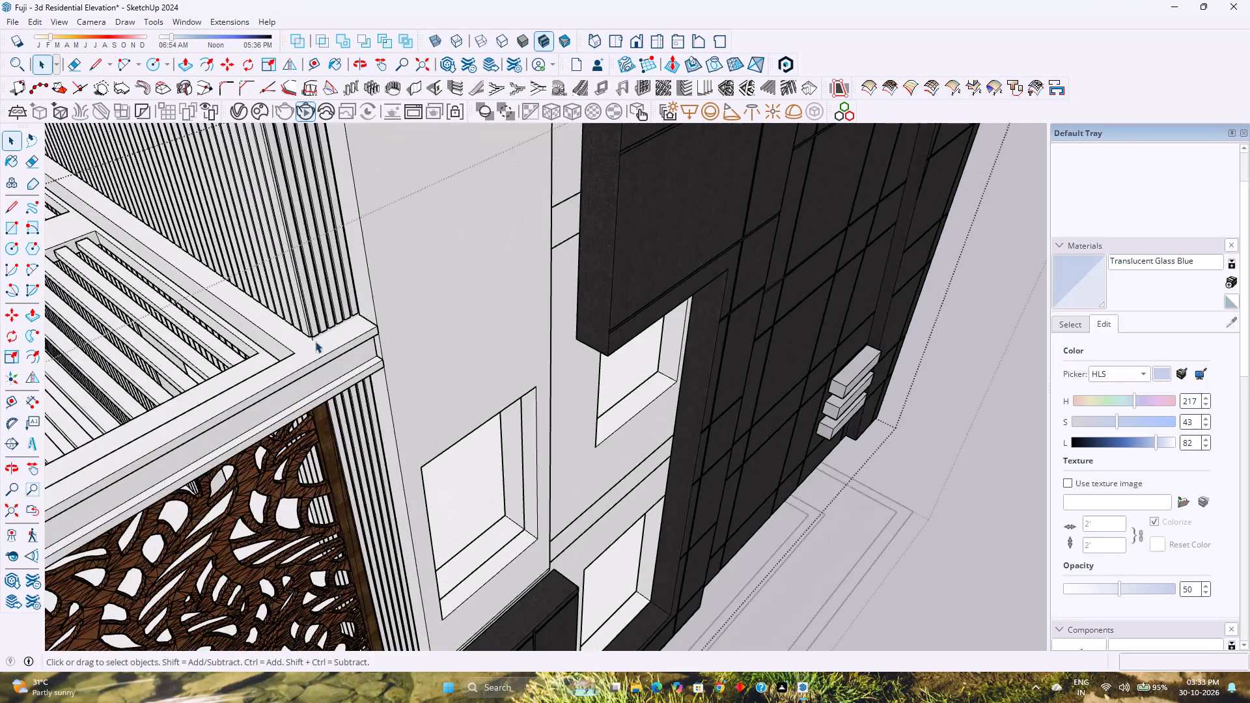
scroll(315, 341, "up", 10)
middle_click_drag(301, 335, 390, 273)
middle_click_drag(329, 360, 378, 297)
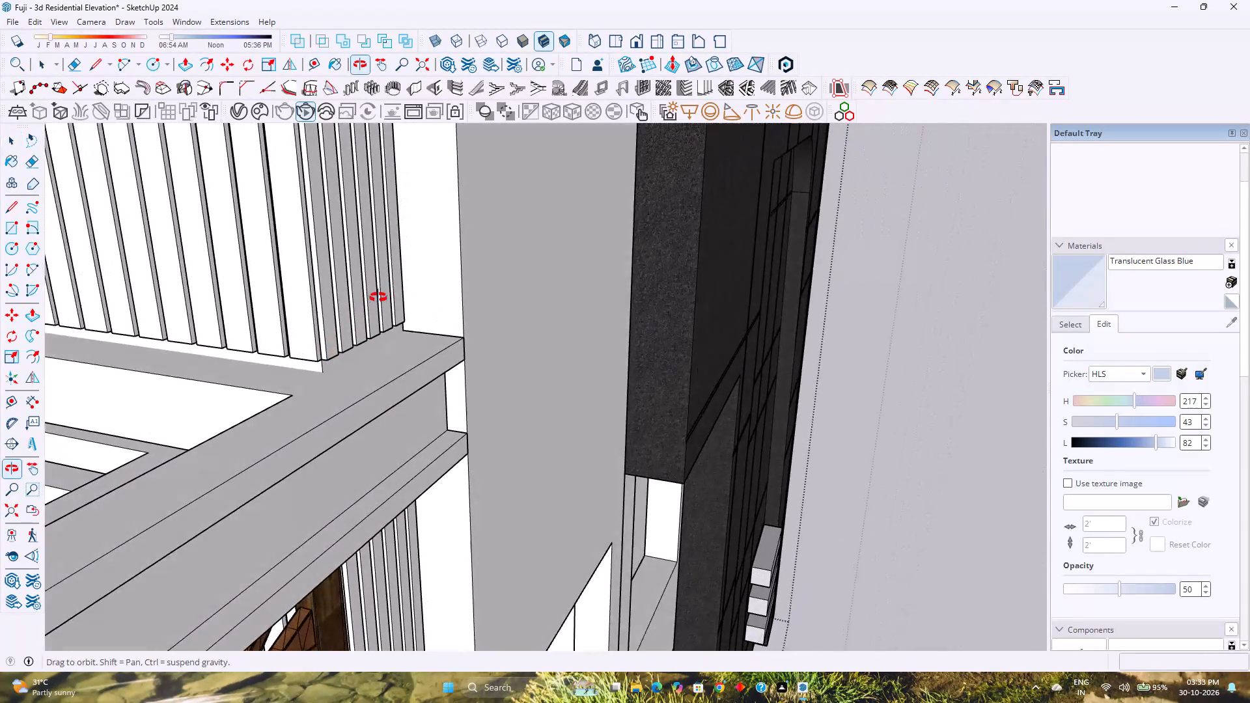
middle_click_drag(378, 297, 384, 296)
scroll(342, 333, "up", 2)
middle_click_drag(324, 361, 201, 478)
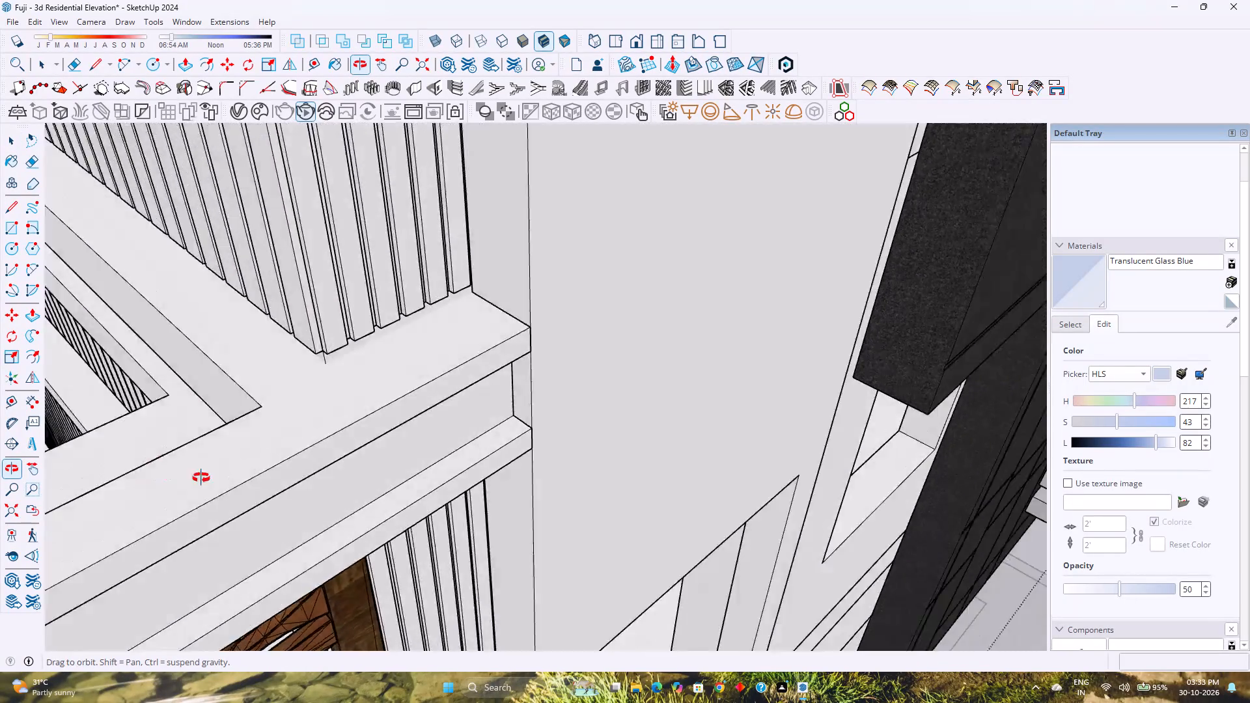
middle_click_drag(201, 478, 406, 428)
middle_click(408, 428)
scroll(362, 445, "up", 5)
middle_click_drag(357, 445, 201, 367)
scroll(204, 361, "down", 2)
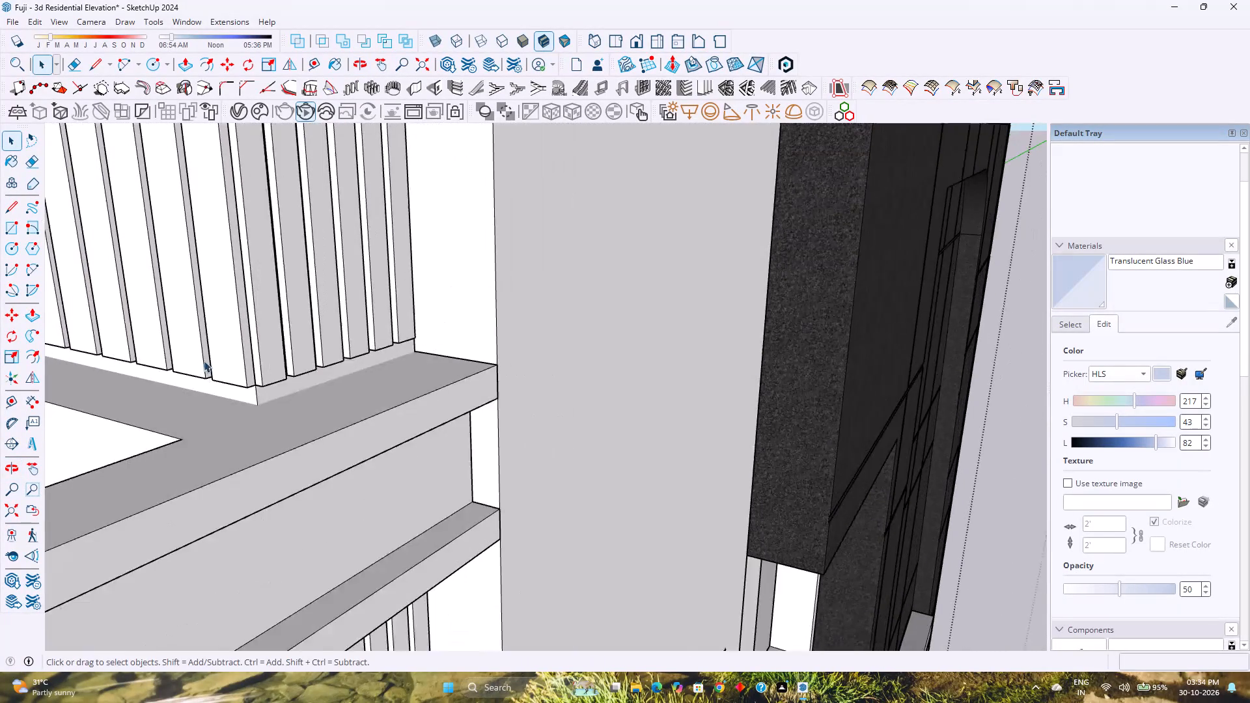
scroll(204, 361, "down", 20)
scroll(204, 361, "down", 5)
middle_click_drag(204, 361, 256, 418, "shift")
middle_click_drag(242, 413, 294, 351)
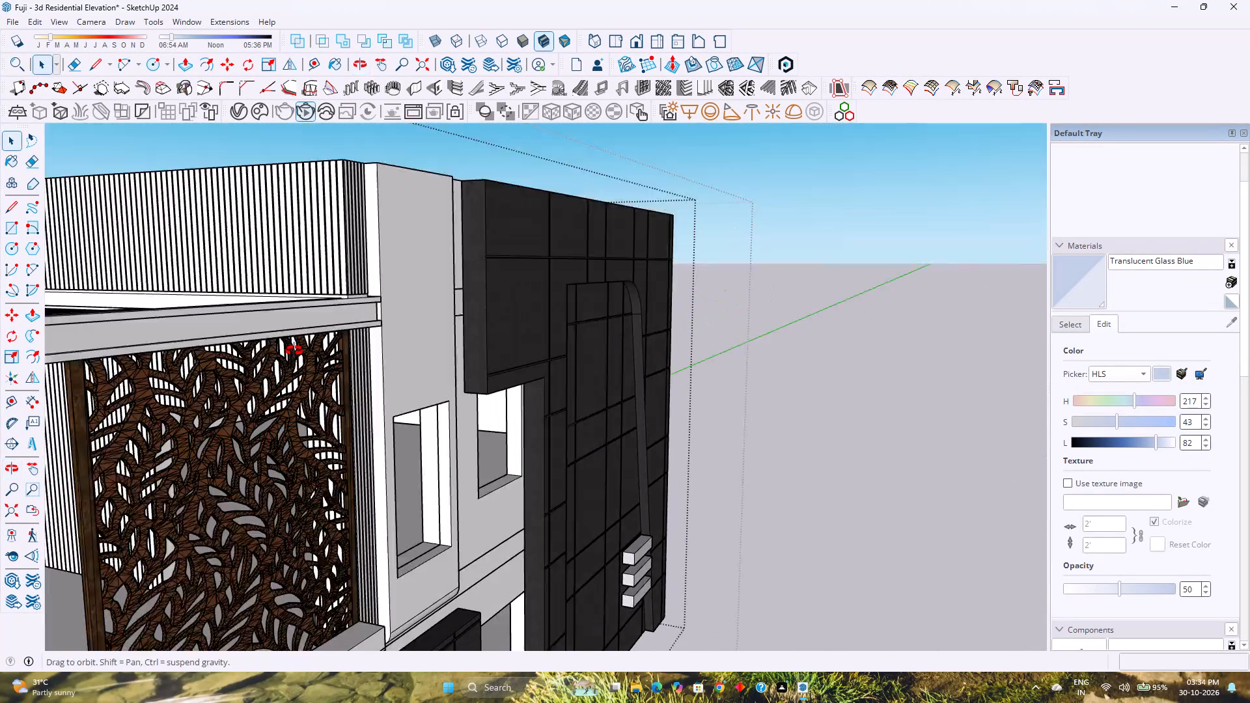
middle_click_drag(294, 351, 302, 345)
middle_click(303, 344)
scroll(313, 338, "down", 6)
middle_click_drag(292, 342, 436, 418, "shift")
middle_click(437, 425)
middle_click_drag(383, 391, 260, 439)
middle_click_drag(505, 298, 423, 389, "shift")
scroll(474, 387, "up", 11)
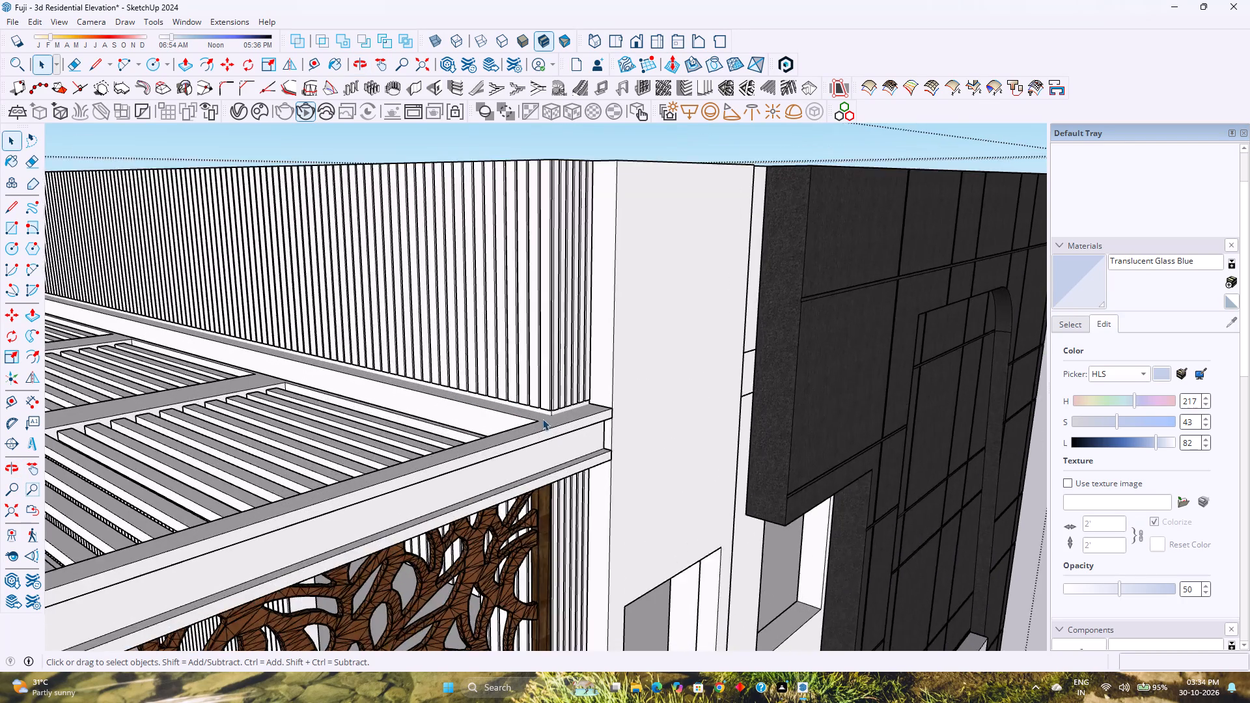
scroll(542, 419, "up", 5)
middle_click_drag(548, 417, 312, 377)
middle_click(312, 377)
scroll(414, 370, "down", 6)
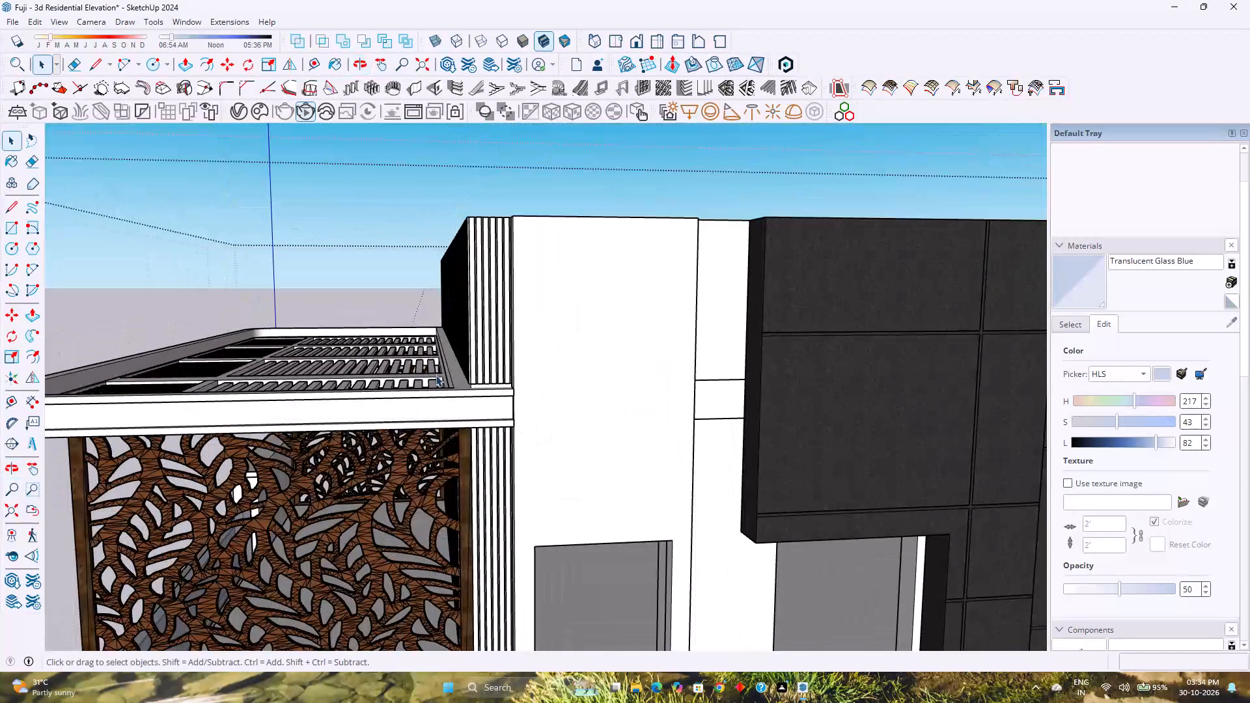
middle_click_drag(450, 410, 615, 446)
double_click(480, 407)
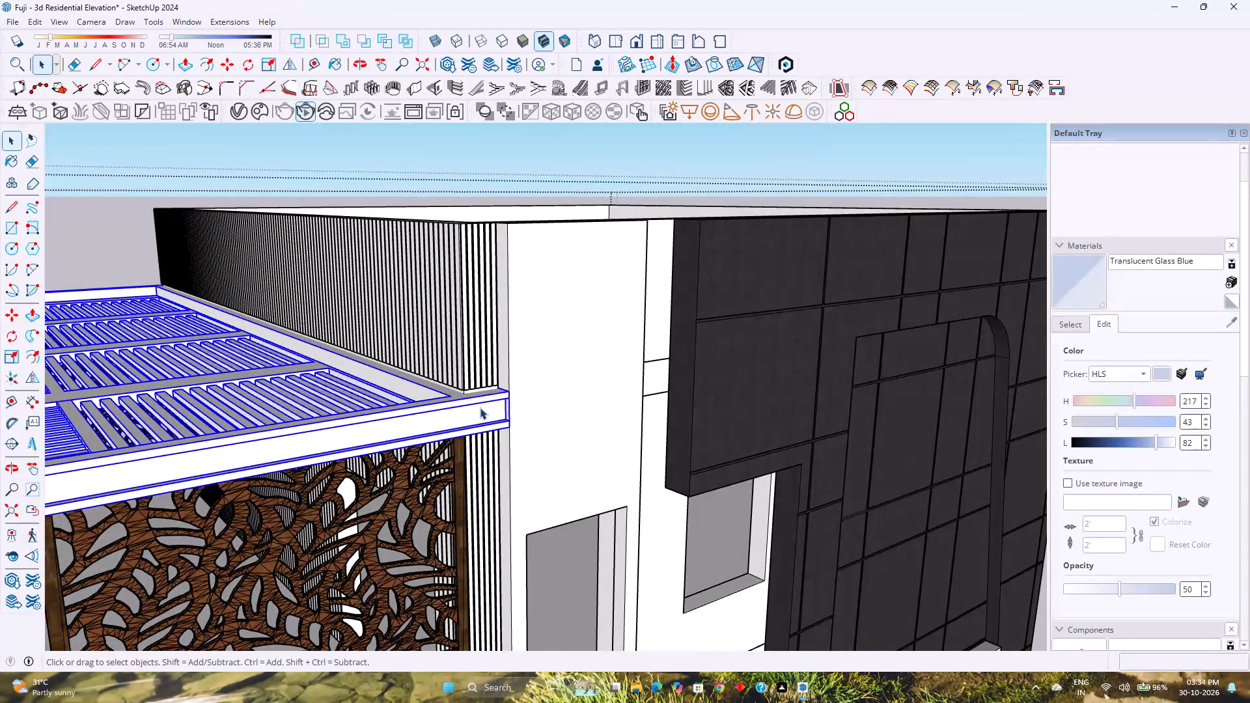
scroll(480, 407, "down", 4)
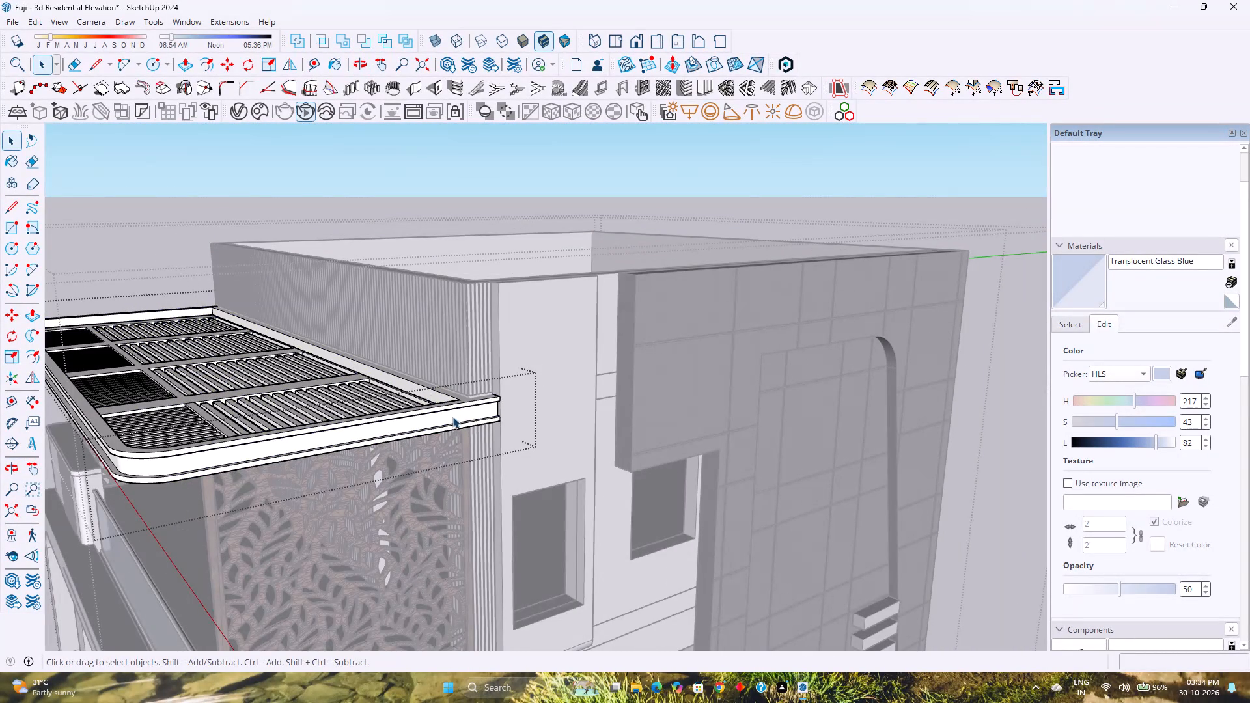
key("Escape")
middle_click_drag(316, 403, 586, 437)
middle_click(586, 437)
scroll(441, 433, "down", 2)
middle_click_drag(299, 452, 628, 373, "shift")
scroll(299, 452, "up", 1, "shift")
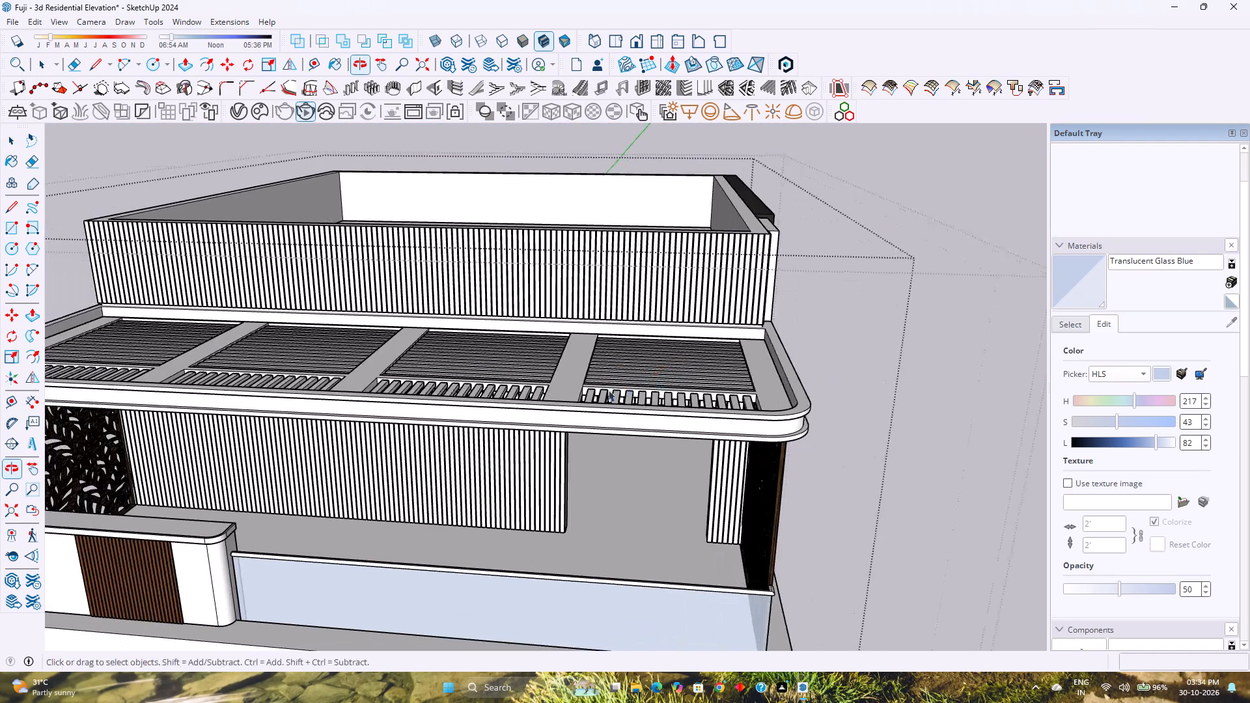
Open the canopy group for editing and select the slatted grid inside its rim.
double_click(573, 353)
left_click(573, 353)
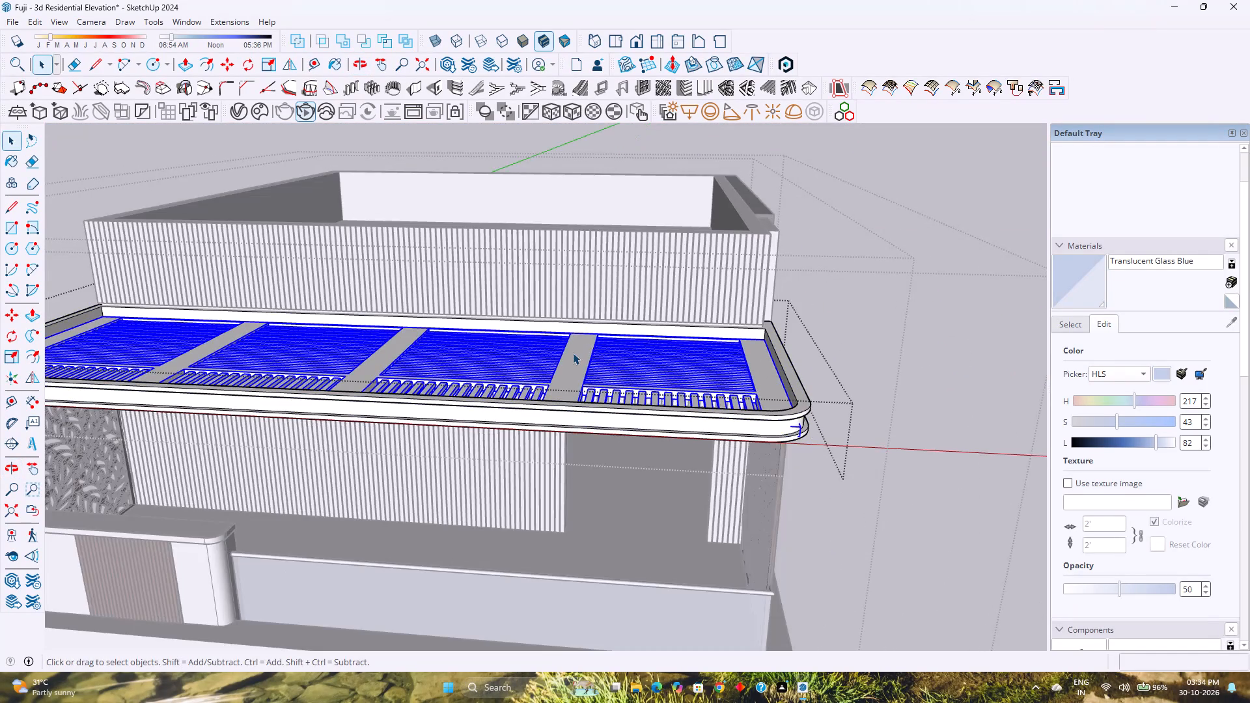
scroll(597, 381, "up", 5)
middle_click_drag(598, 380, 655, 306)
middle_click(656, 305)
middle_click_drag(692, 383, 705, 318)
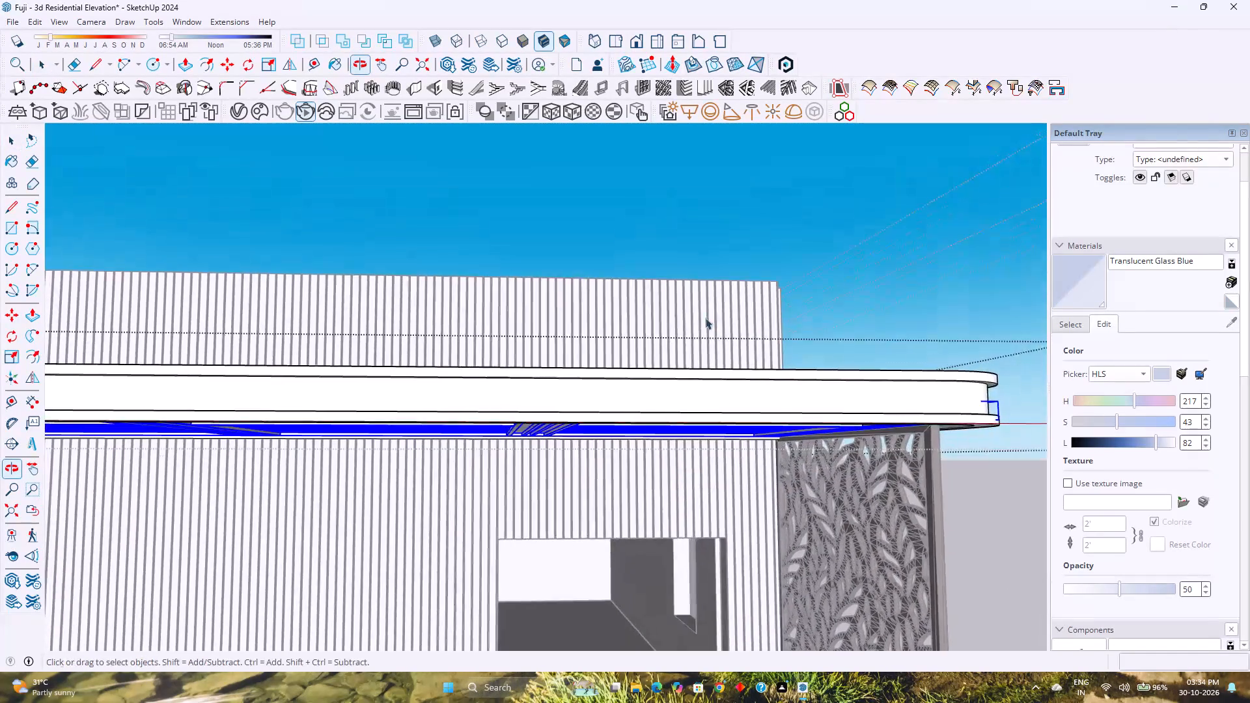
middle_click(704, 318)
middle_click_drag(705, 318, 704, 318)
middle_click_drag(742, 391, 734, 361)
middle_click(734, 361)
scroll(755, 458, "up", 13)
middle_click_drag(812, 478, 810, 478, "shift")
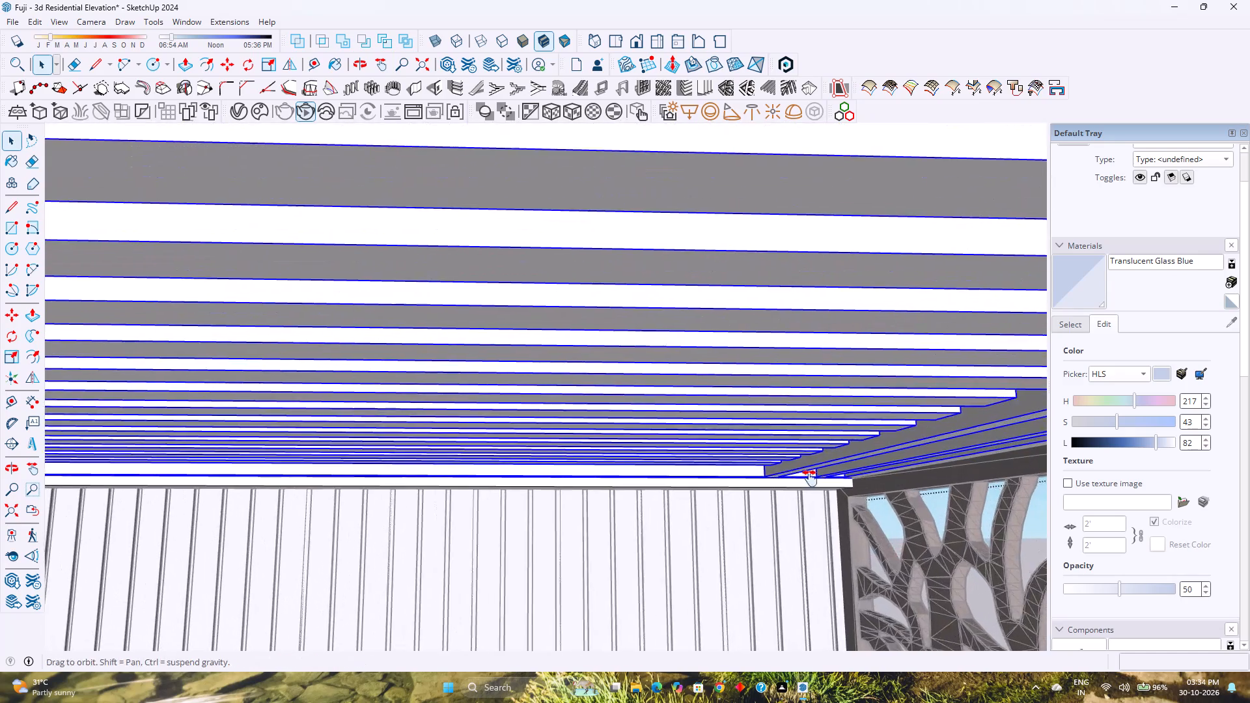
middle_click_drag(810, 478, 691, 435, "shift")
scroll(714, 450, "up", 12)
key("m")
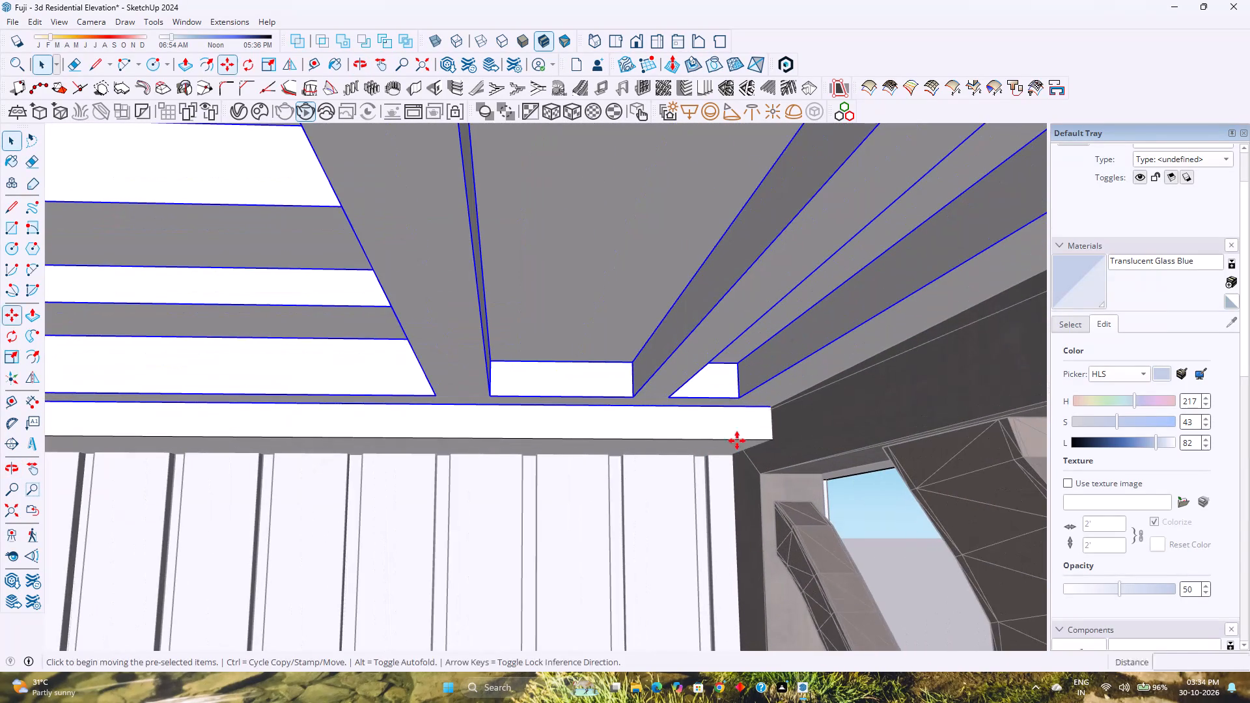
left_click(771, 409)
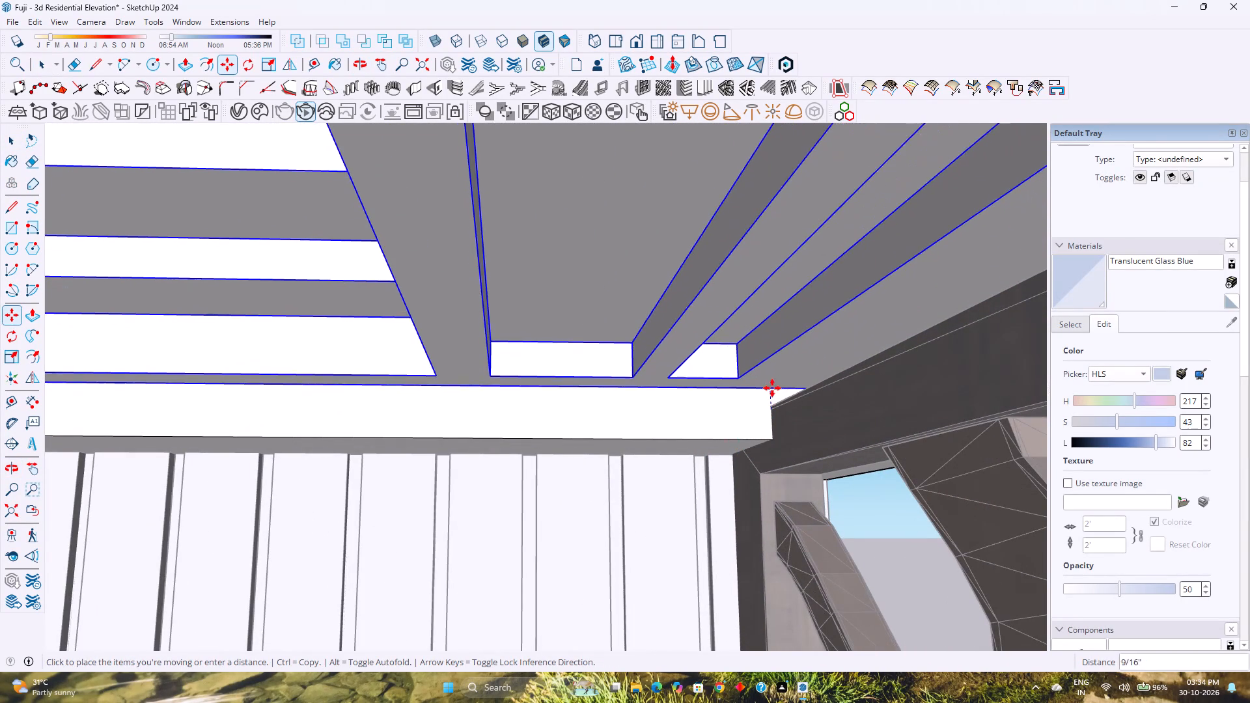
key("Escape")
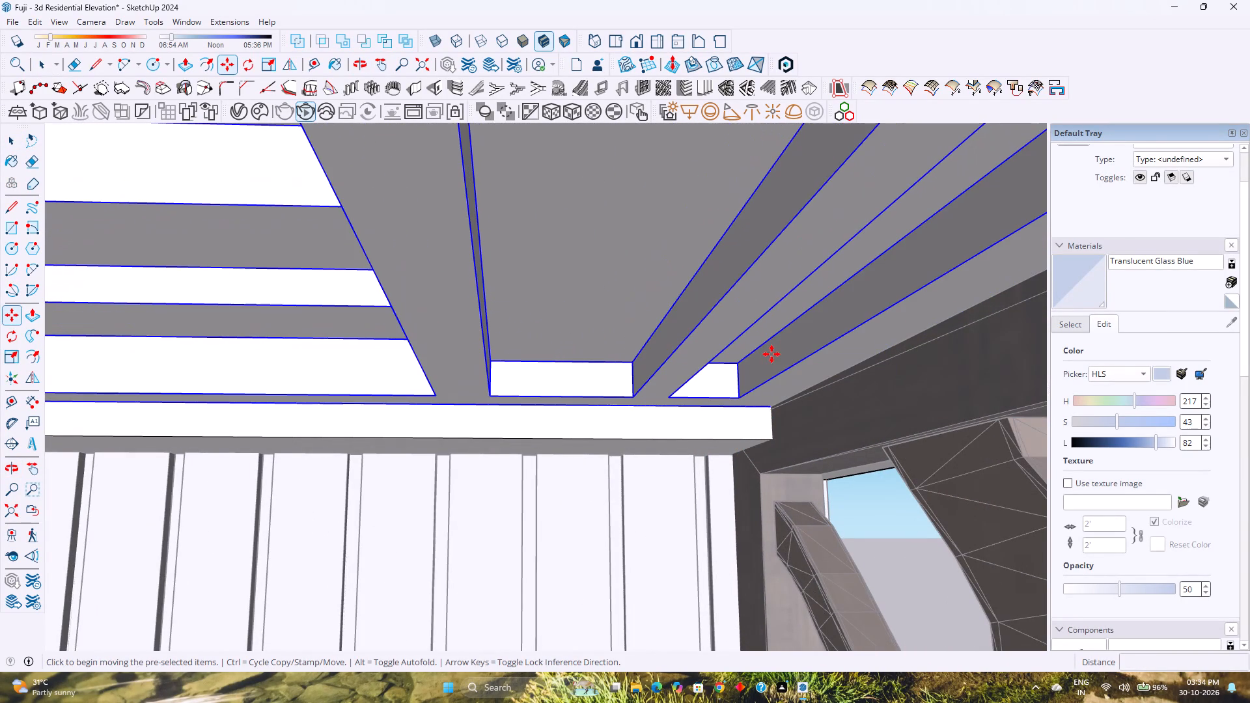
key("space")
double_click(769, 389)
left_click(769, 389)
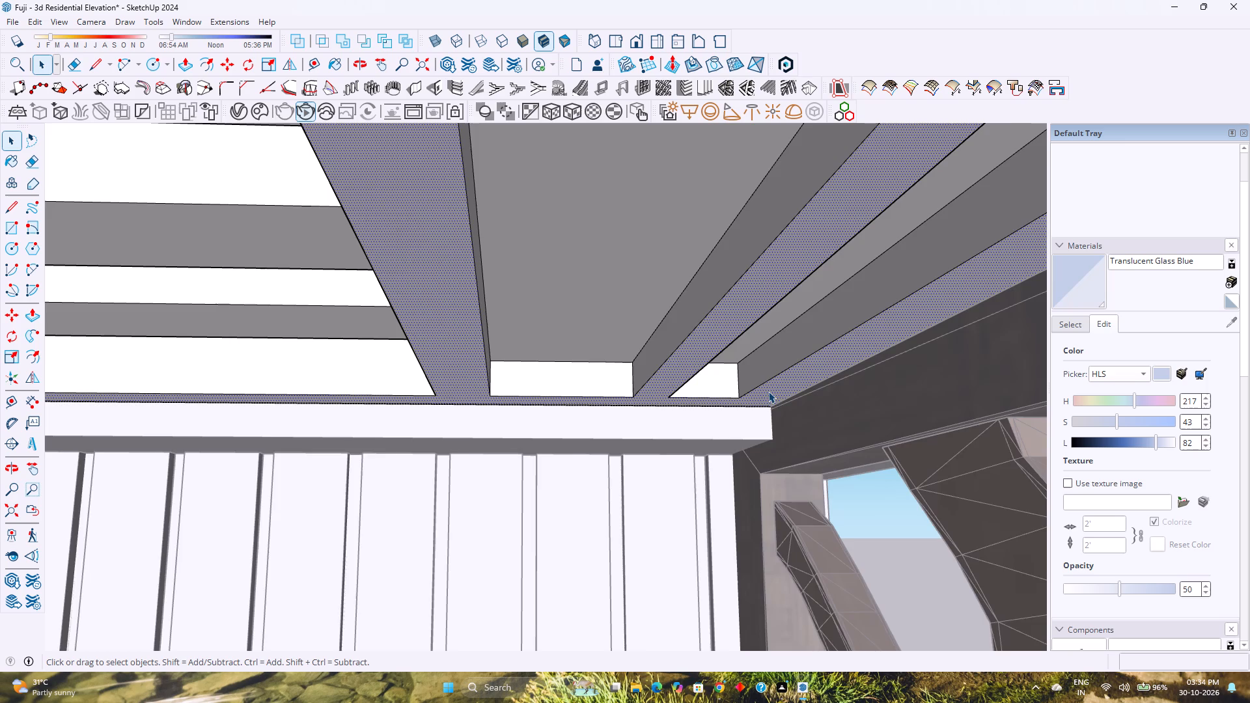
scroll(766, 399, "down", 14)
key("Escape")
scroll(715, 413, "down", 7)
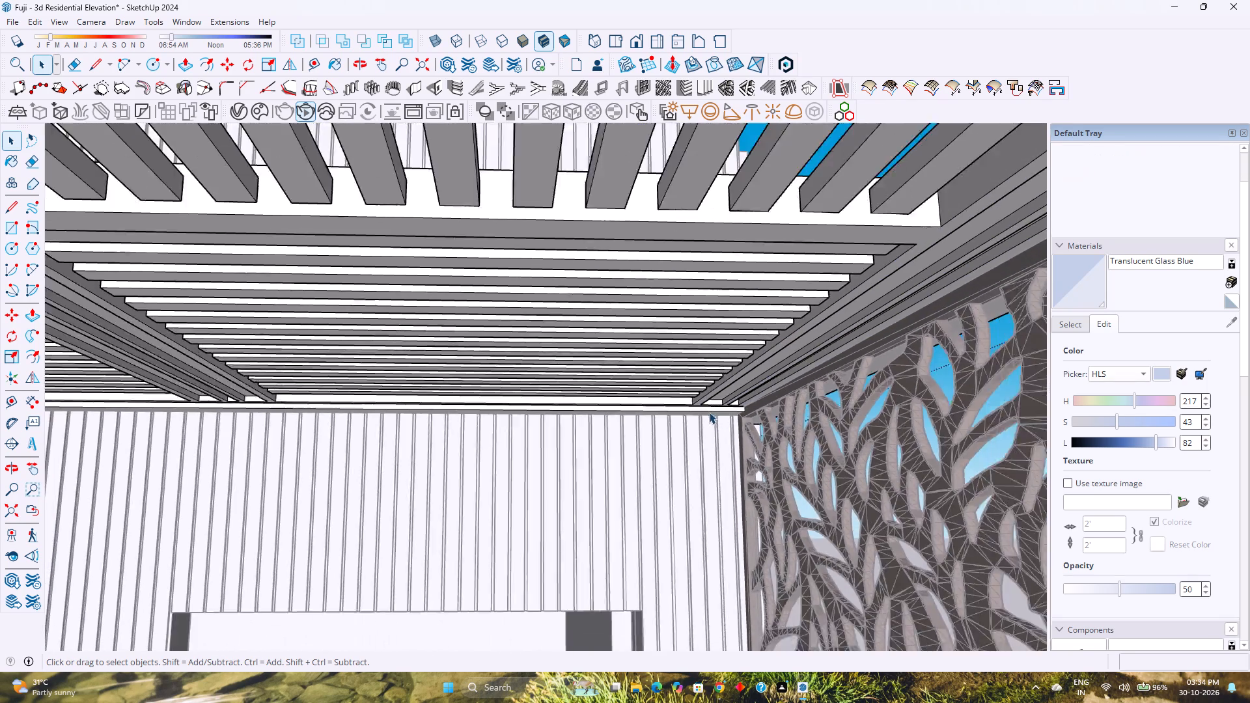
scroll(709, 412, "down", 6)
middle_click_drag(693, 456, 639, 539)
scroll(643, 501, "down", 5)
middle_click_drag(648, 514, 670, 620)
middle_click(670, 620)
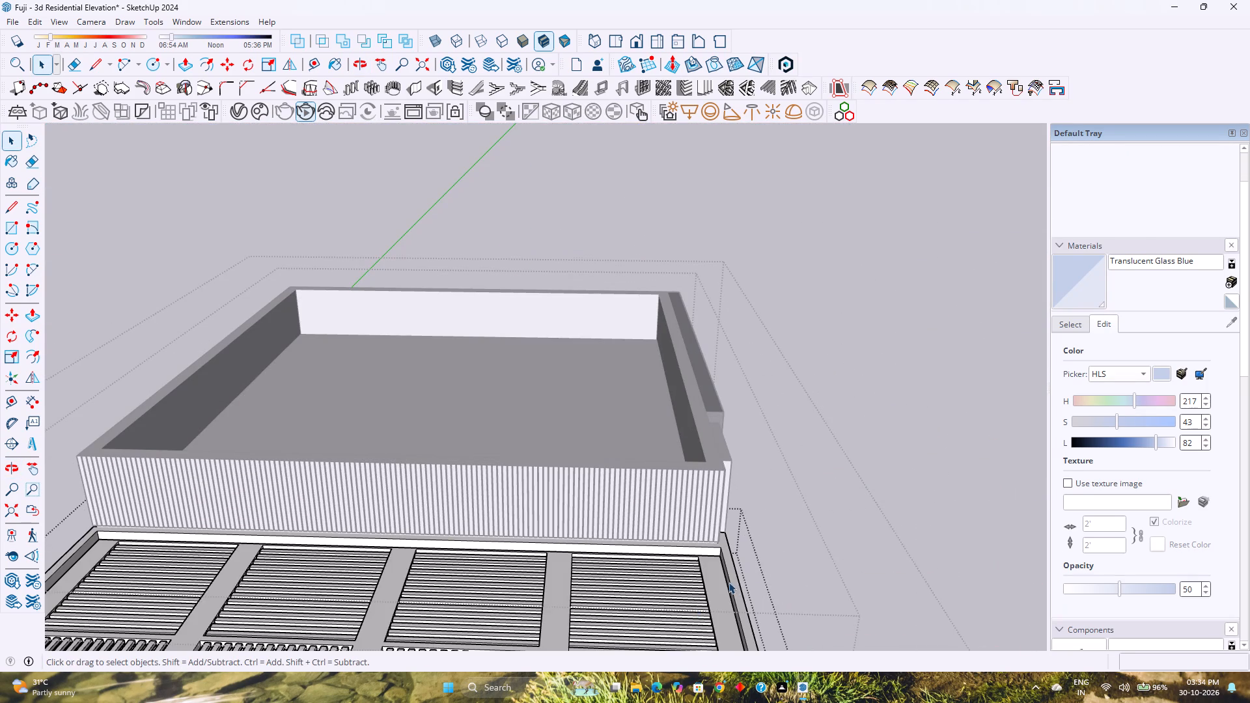
Select the whole slatted grid again as one object inside the open canopy group.
left_click(725, 581)
middle_click_drag(692, 583, 675, 536, "shift")
middle_click(675, 536, "shift")
middle_click_drag(657, 543, 746, 529)
middle_click(746, 529)
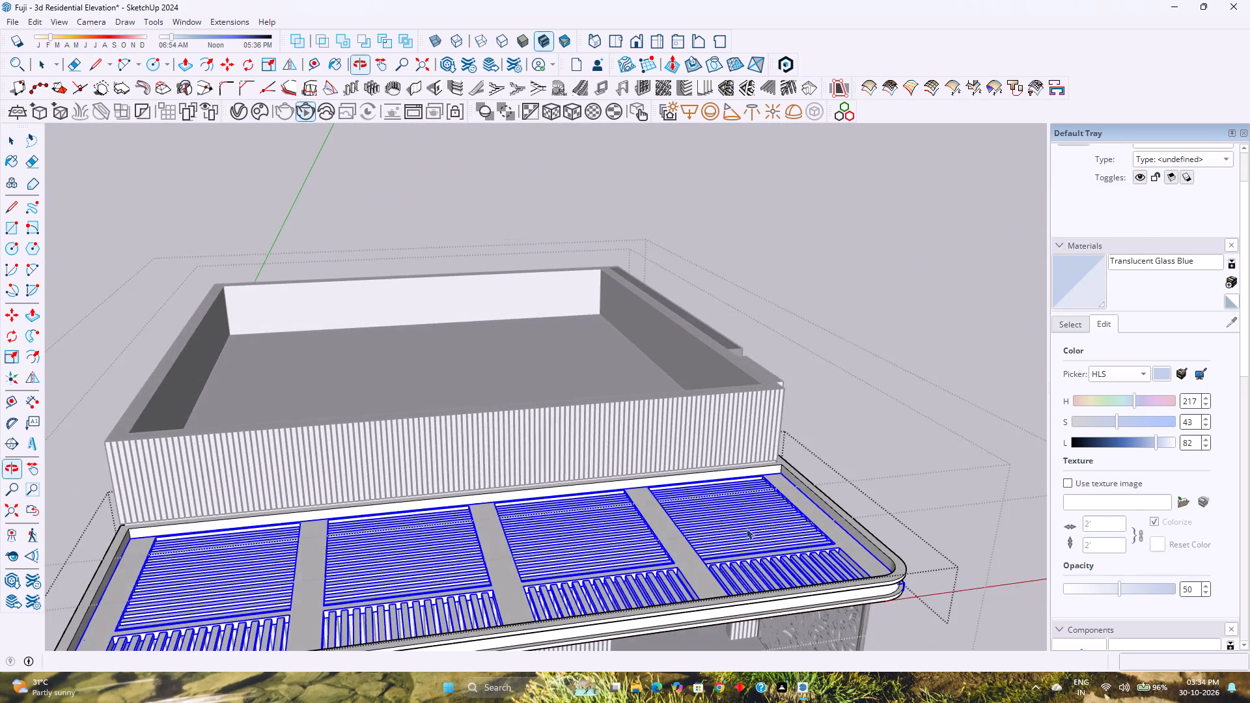
scroll(782, 472, "up", 16)
key("m")
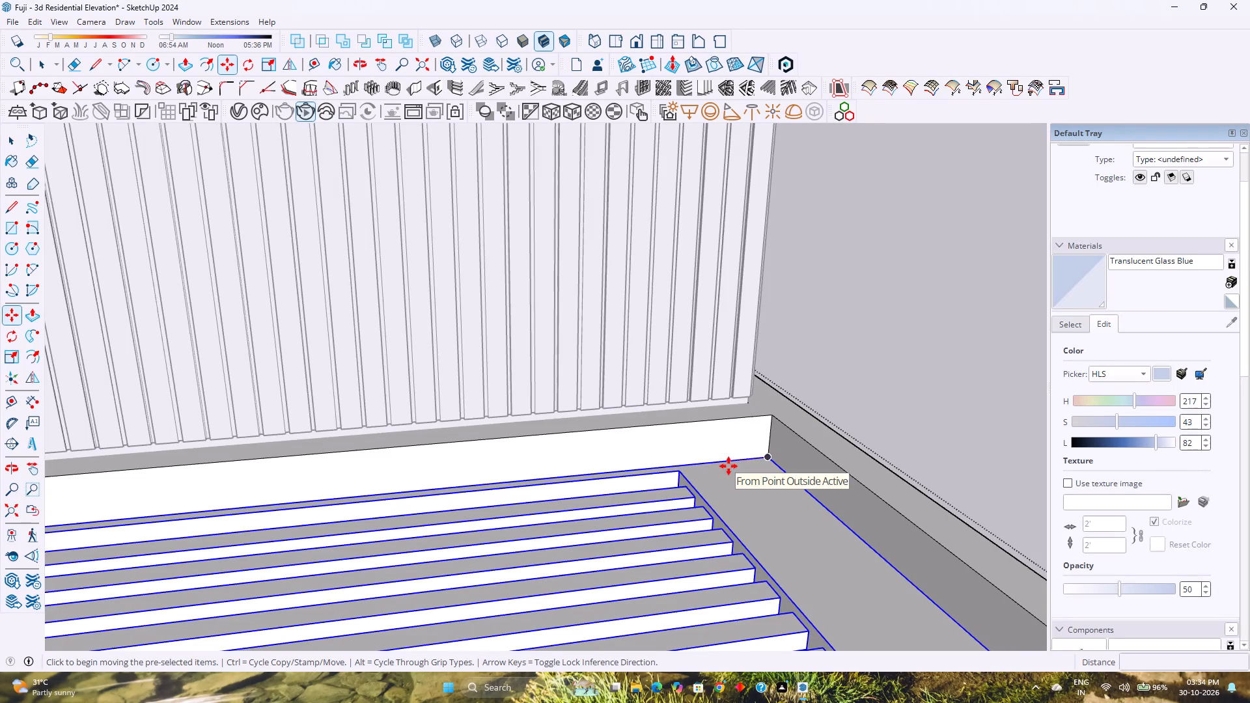
key("Escape")
key("space")
double_click(735, 483)
scroll(735, 483, "down", 5)
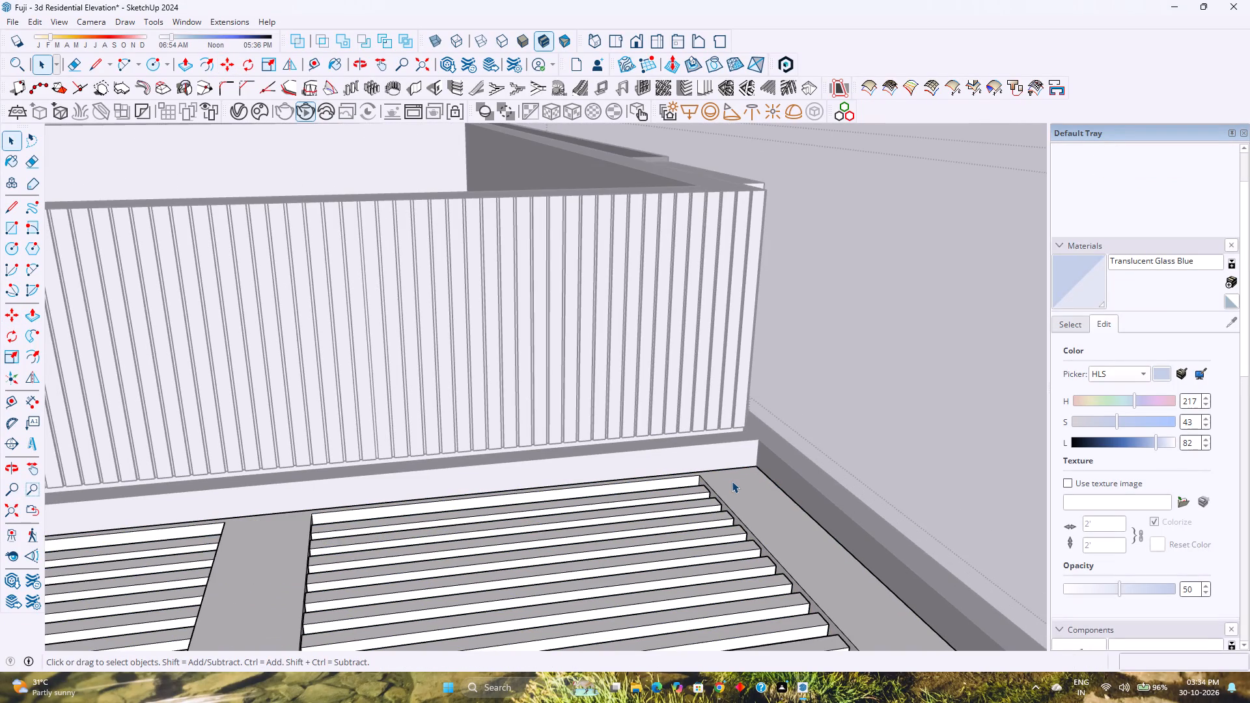
key("Escape")
left_click(737, 489)
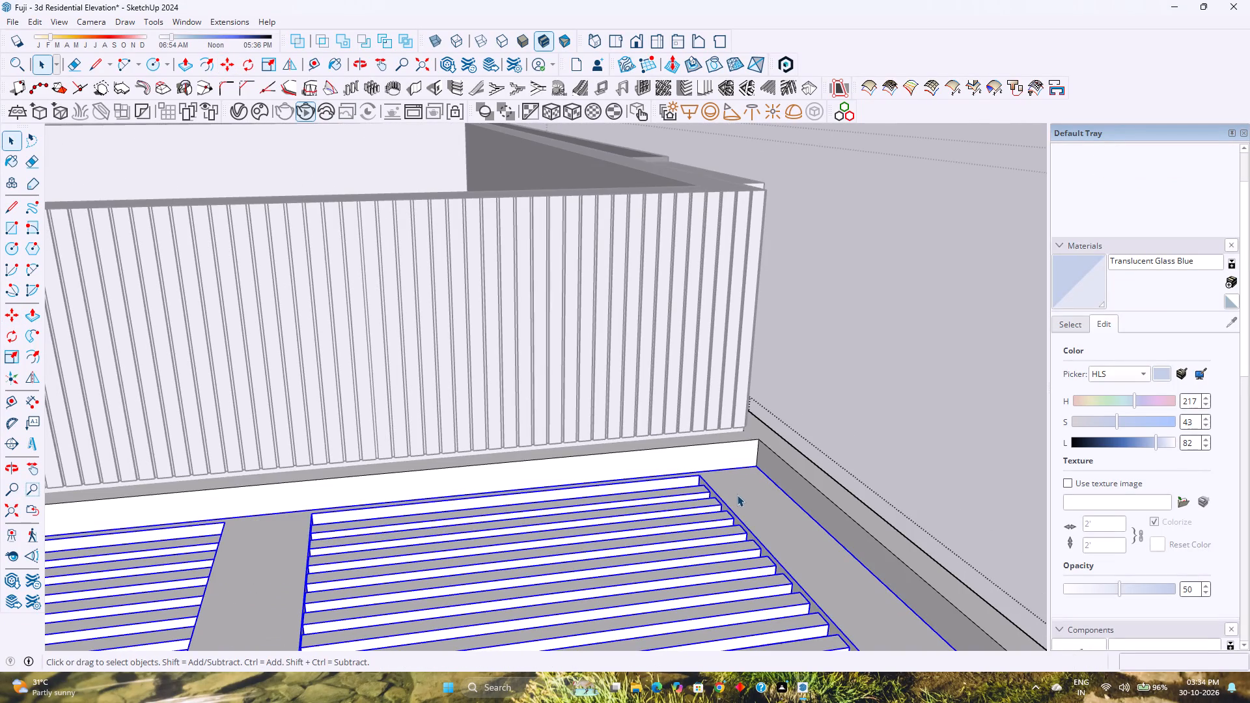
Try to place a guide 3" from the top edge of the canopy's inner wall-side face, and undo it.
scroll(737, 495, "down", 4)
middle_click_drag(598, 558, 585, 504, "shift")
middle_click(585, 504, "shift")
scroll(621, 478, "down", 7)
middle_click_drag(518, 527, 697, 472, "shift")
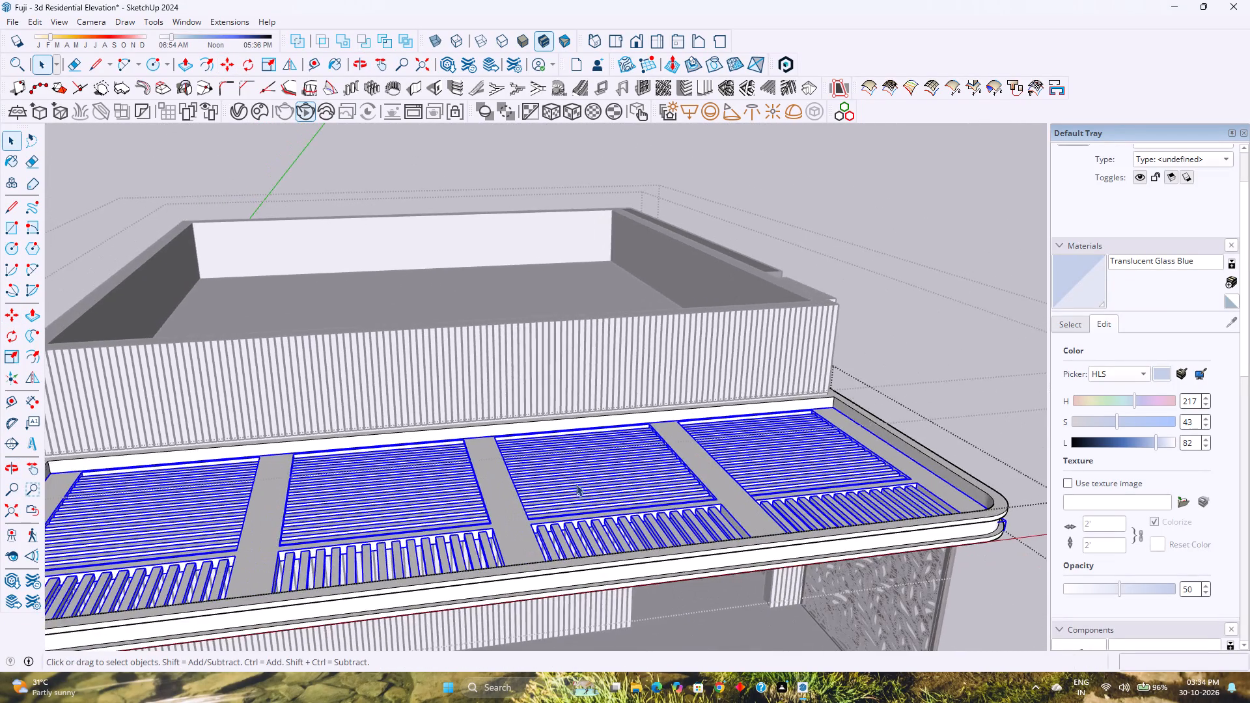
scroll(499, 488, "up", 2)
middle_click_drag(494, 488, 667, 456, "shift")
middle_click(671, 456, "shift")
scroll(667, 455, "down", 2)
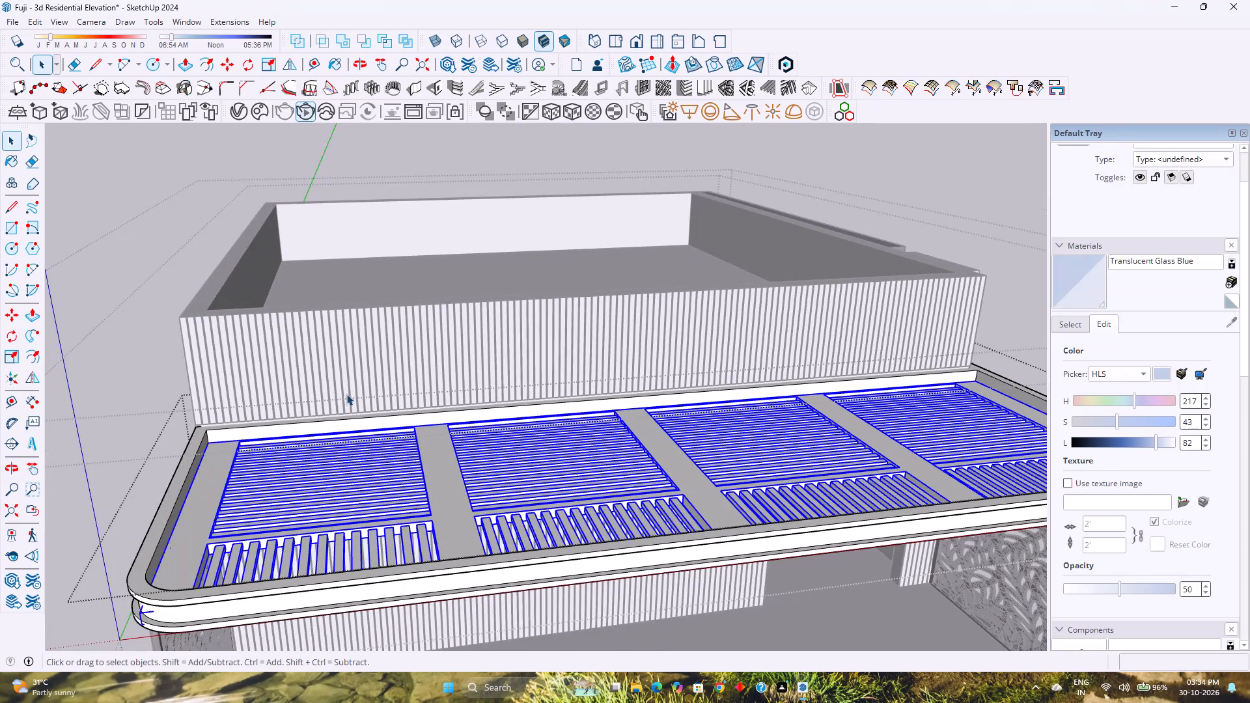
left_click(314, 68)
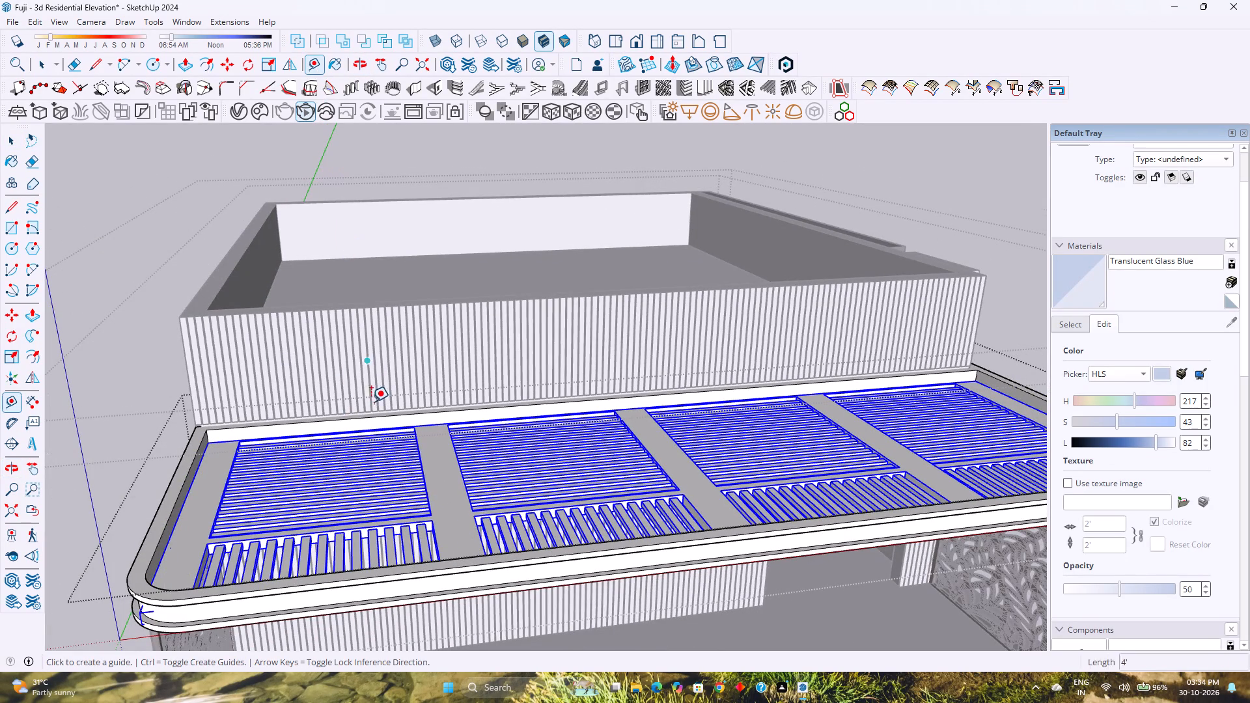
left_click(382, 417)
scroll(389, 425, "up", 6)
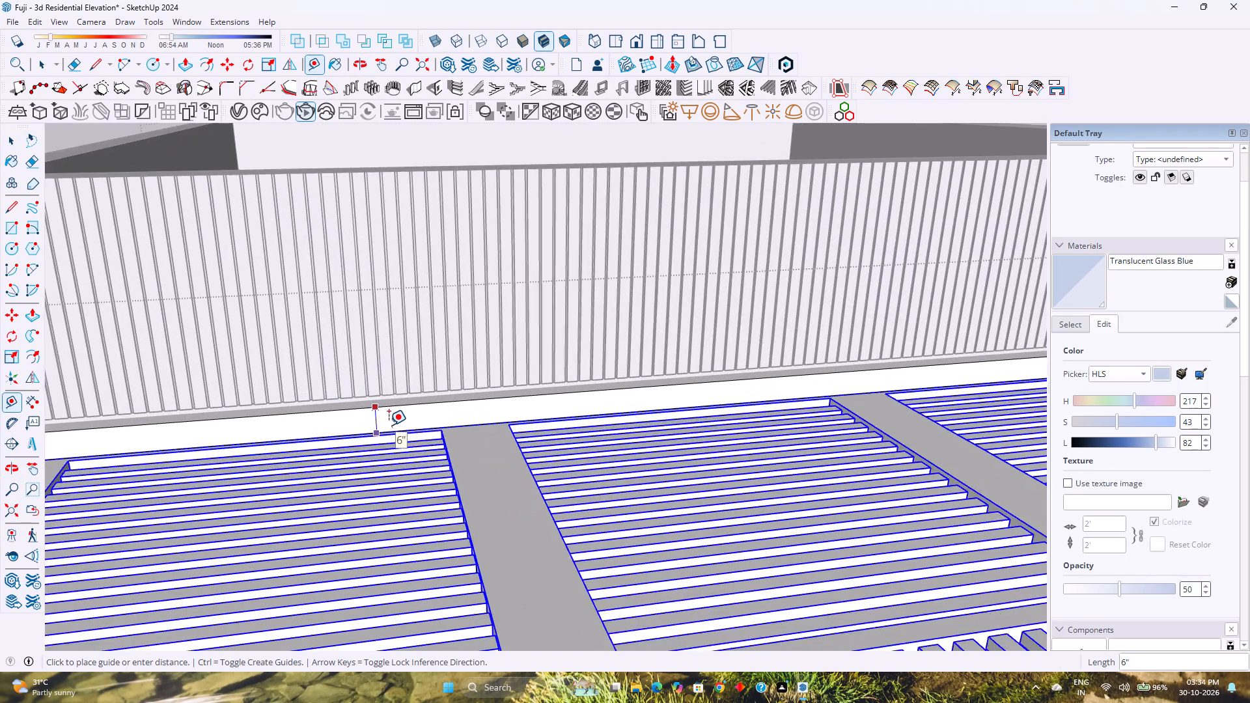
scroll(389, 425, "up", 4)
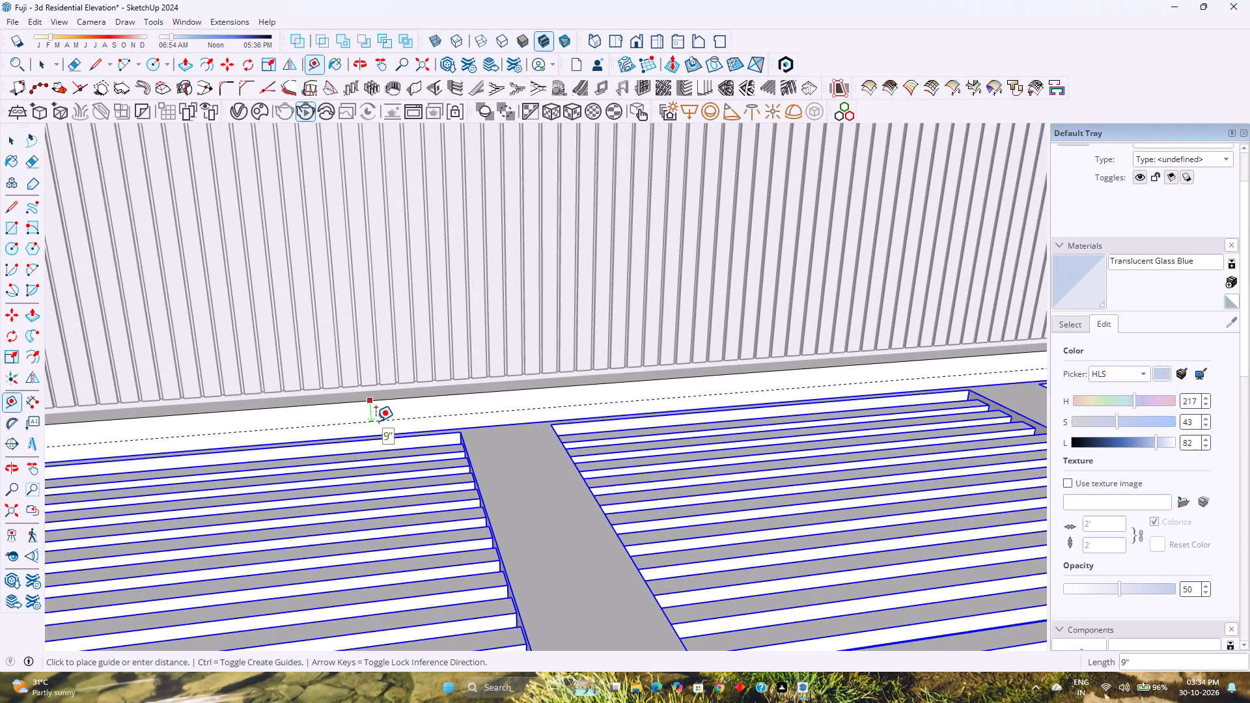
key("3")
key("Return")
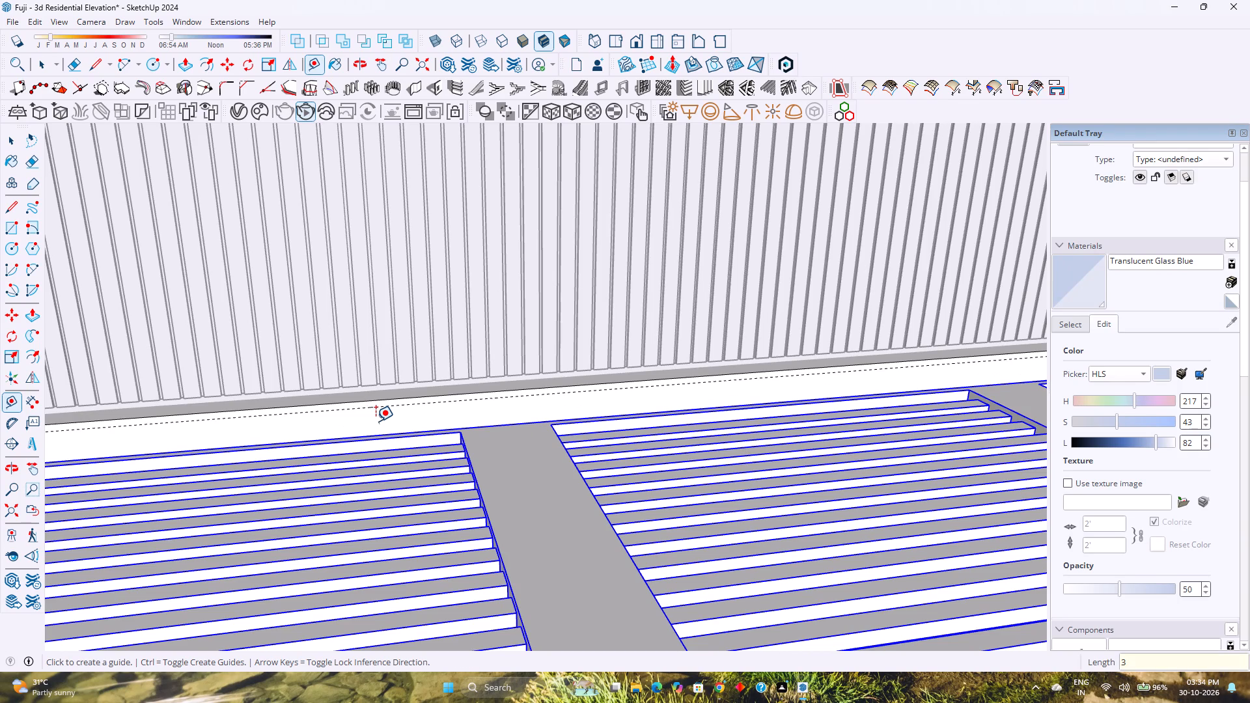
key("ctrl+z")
Place a guide 3" below the top edge of the canopy's inner wall-side face, locked to the blue axis.
left_click(402, 400)
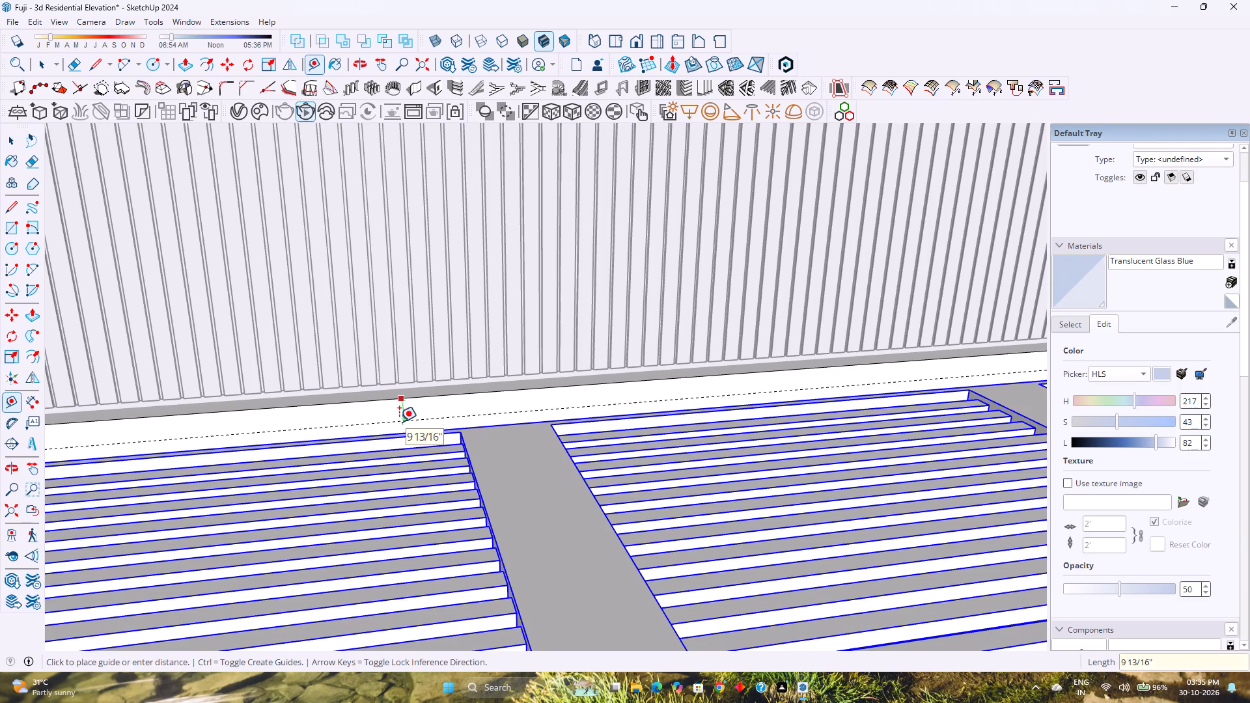
key("Up")
key("3")
key("Return")
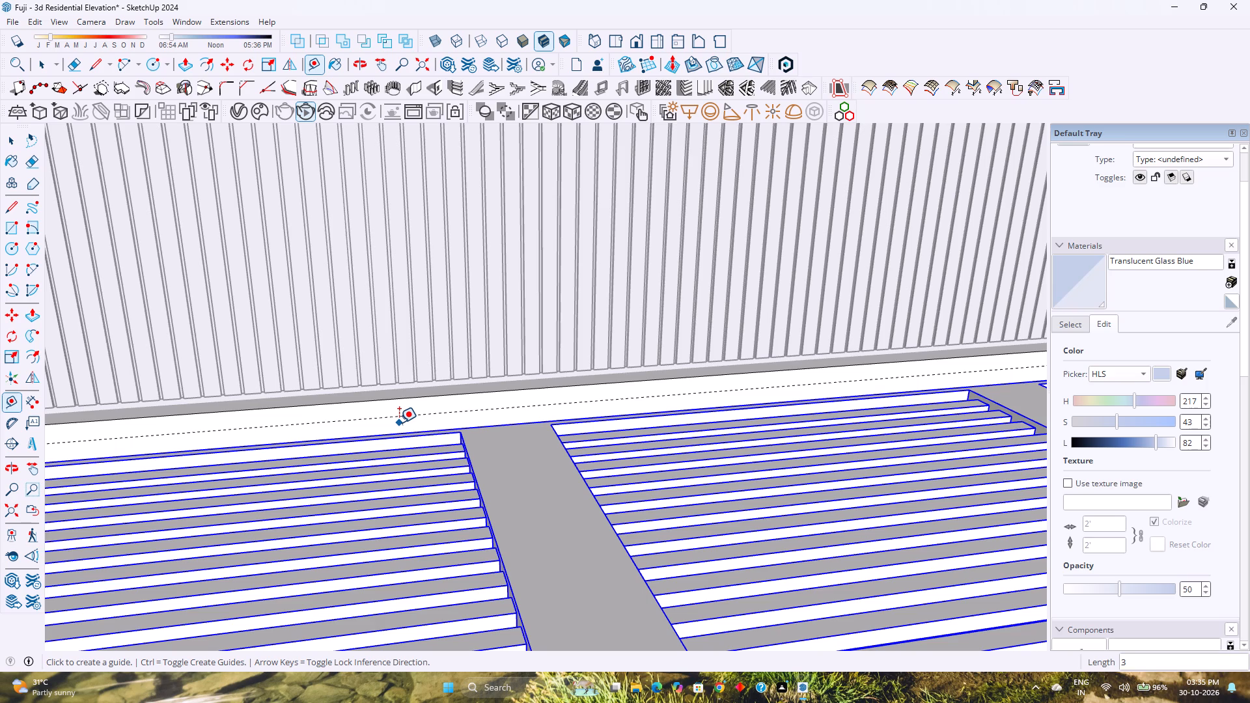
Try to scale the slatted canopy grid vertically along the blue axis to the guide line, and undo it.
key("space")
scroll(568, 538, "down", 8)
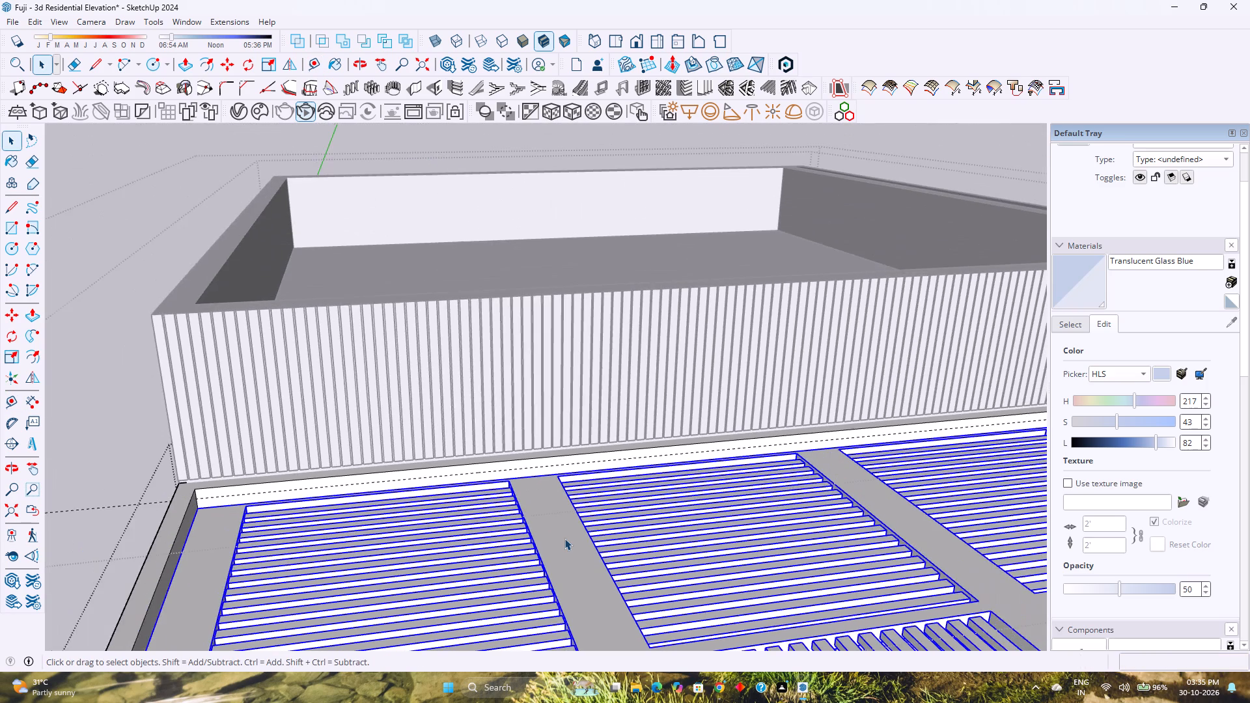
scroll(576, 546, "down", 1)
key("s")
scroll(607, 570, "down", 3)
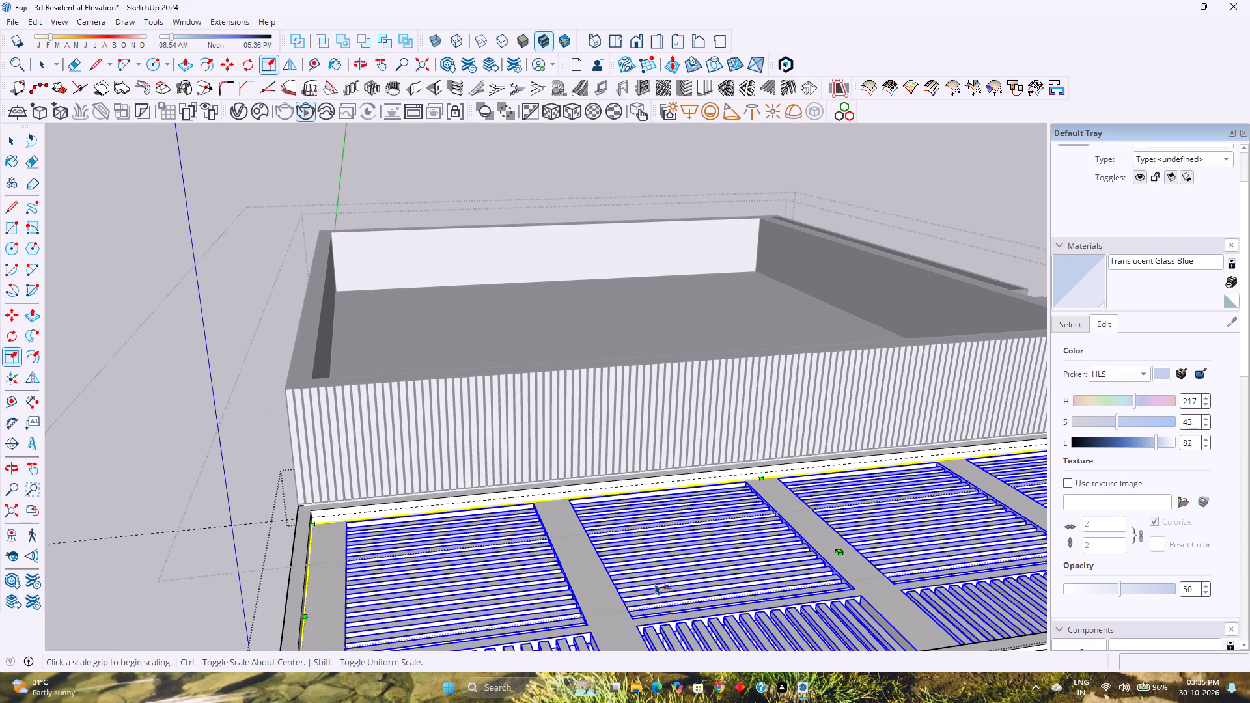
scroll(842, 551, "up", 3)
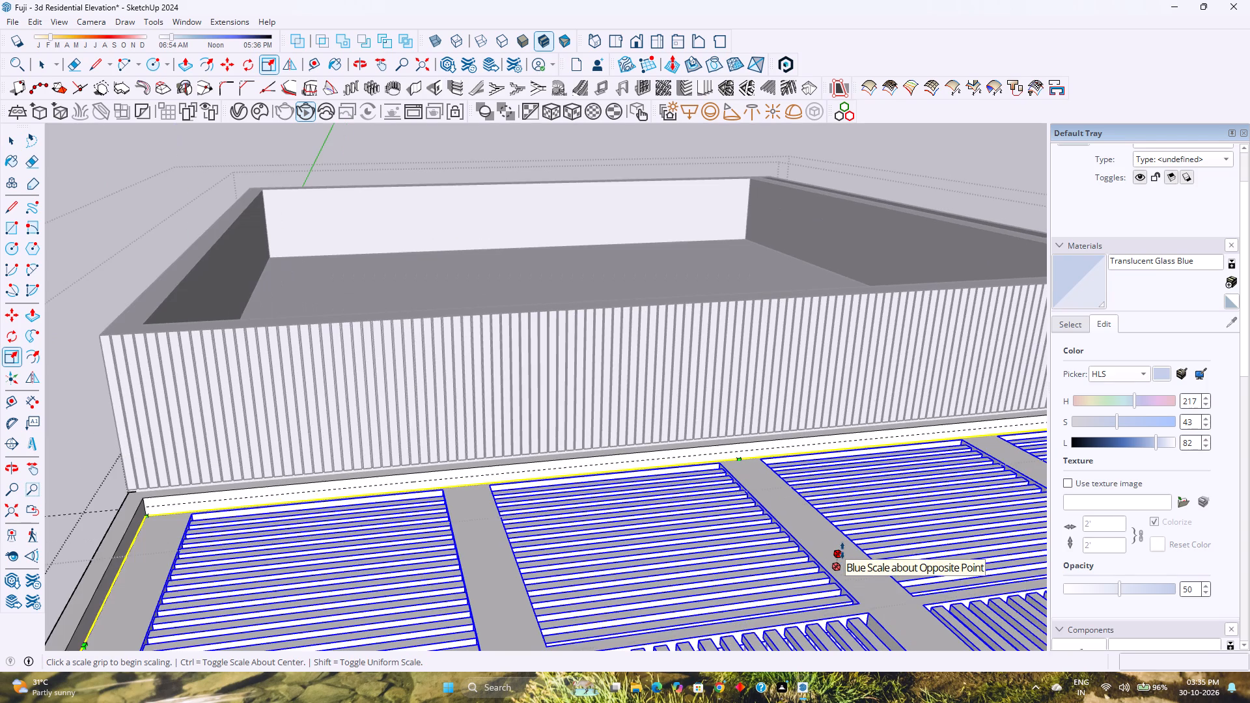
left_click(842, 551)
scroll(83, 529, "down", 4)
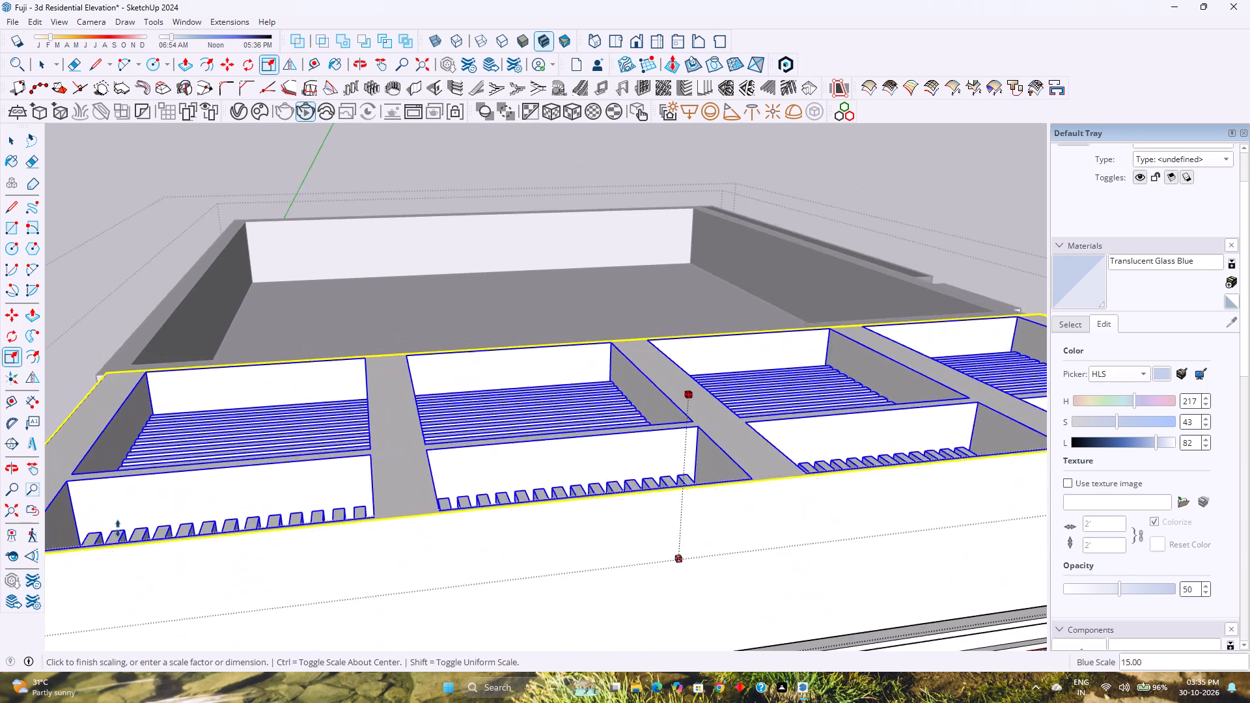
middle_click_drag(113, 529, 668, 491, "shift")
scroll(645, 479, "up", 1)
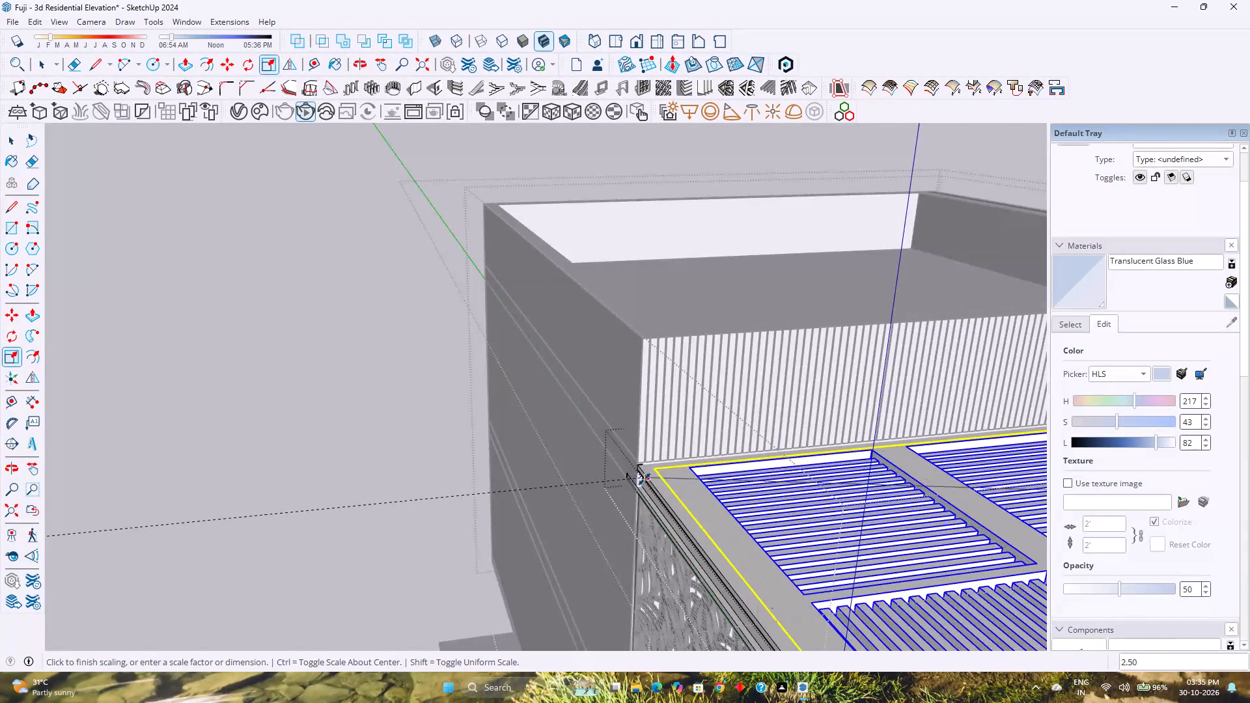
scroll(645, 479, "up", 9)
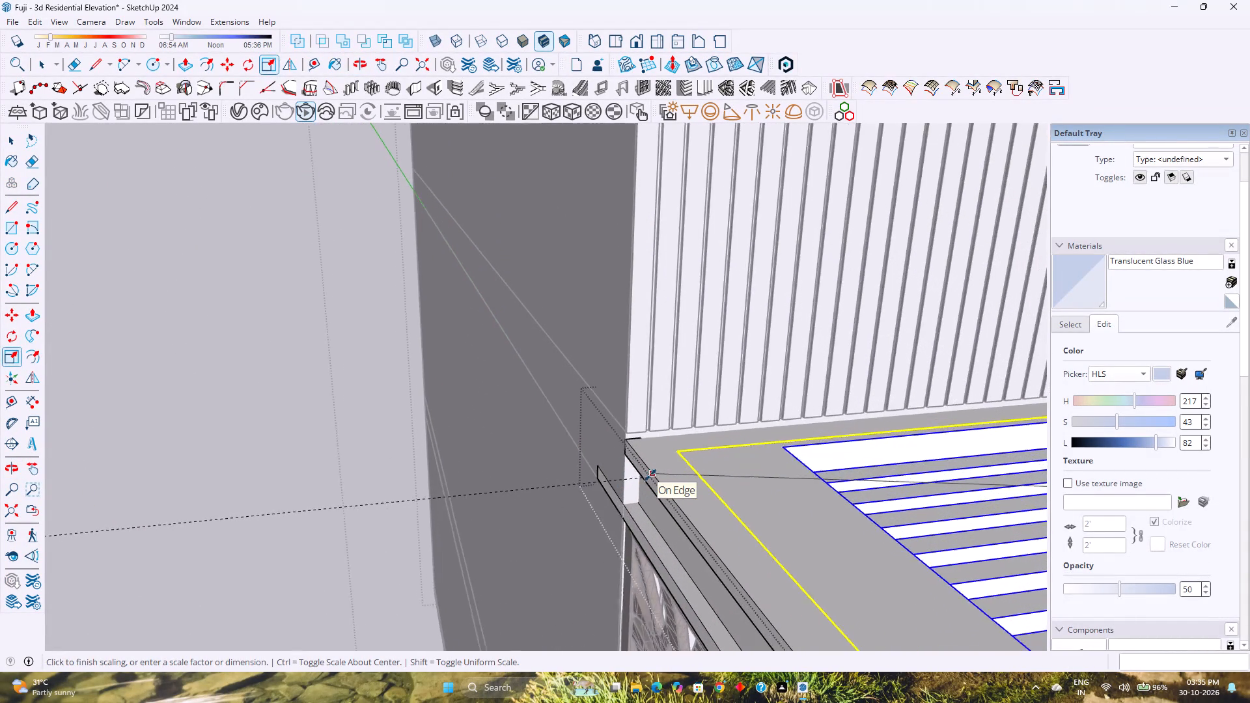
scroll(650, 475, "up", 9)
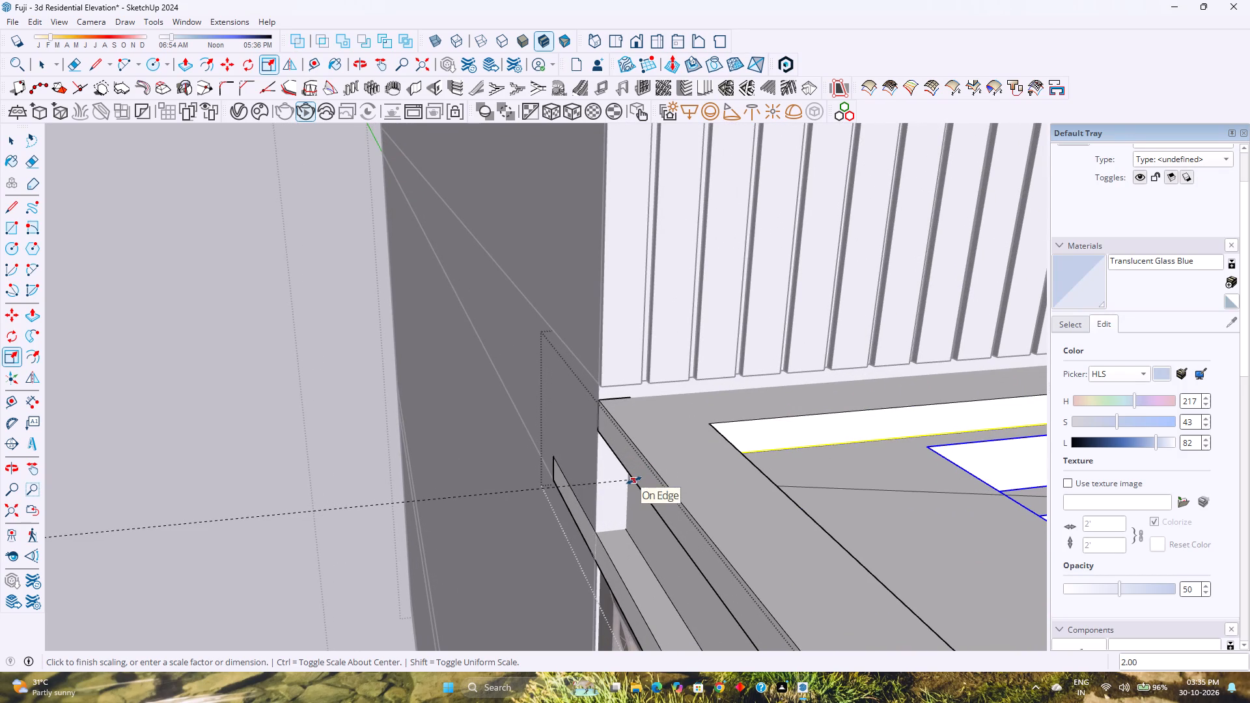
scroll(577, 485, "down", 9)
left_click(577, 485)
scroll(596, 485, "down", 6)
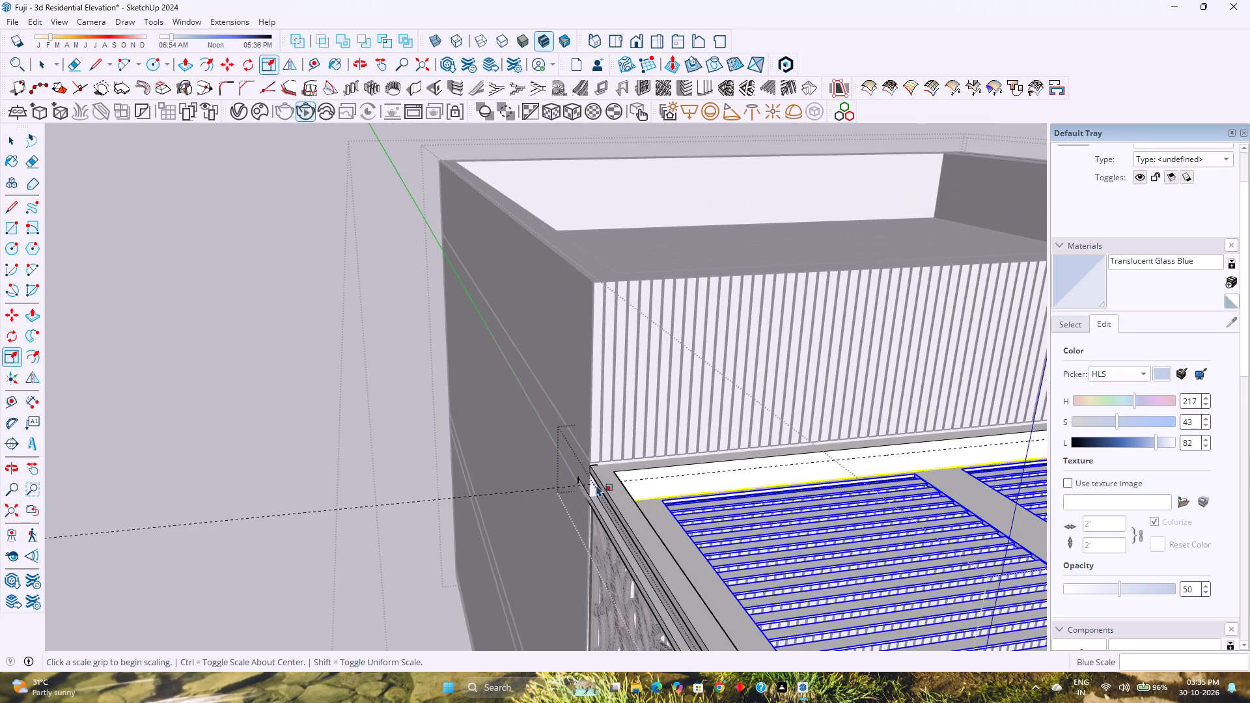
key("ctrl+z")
Scale the slatted canopy grid along the blue axis by 1.75 from its opposite face, snapping its height to the guide line.
scroll(764, 490, "down", 1)
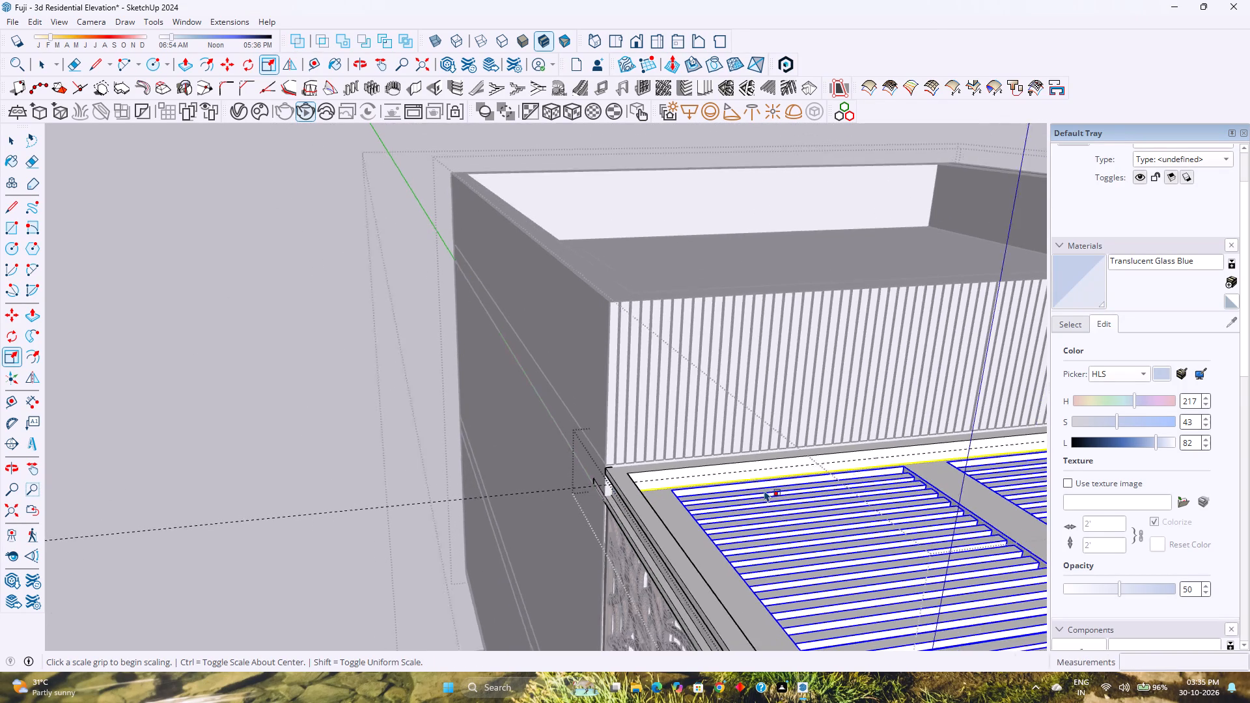
scroll(764, 490, "down", 1)
middle_click_drag(764, 490, 522, 491, "shift")
scroll(833, 509, "down", 3)
middle_click_drag(850, 512, 545, 508, "shift")
scroll(719, 526, "up", 4)
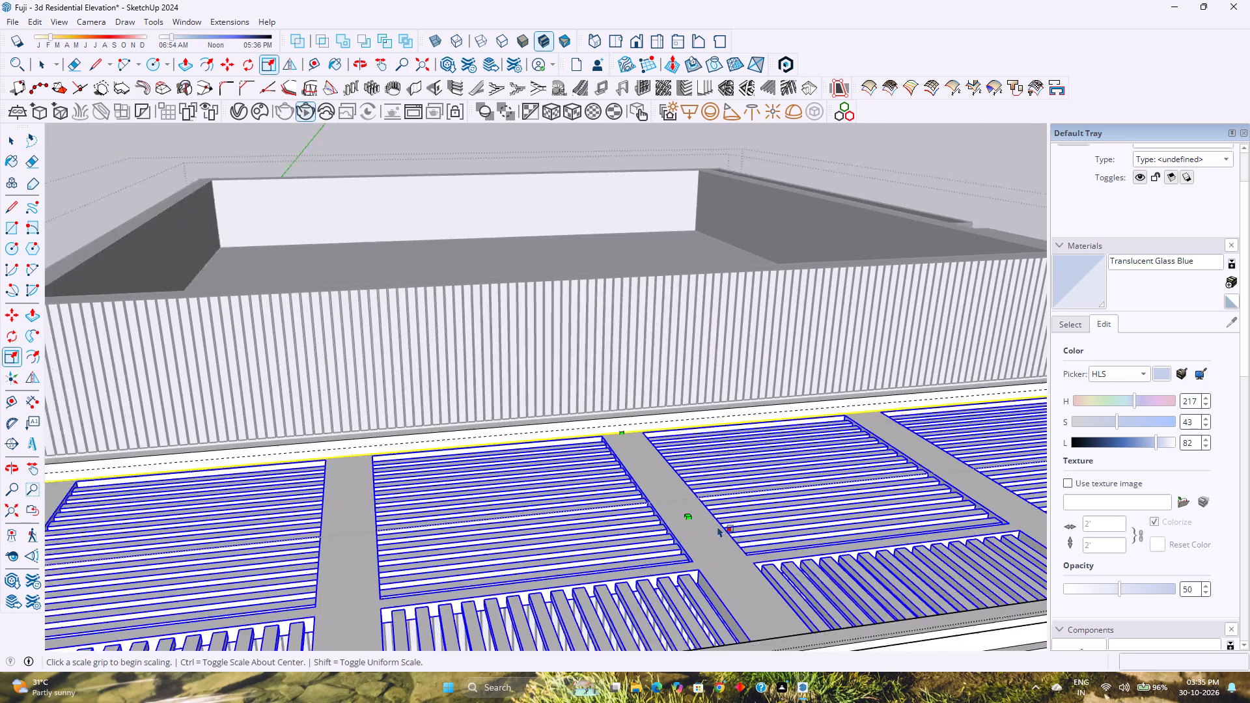
left_click(688, 513)
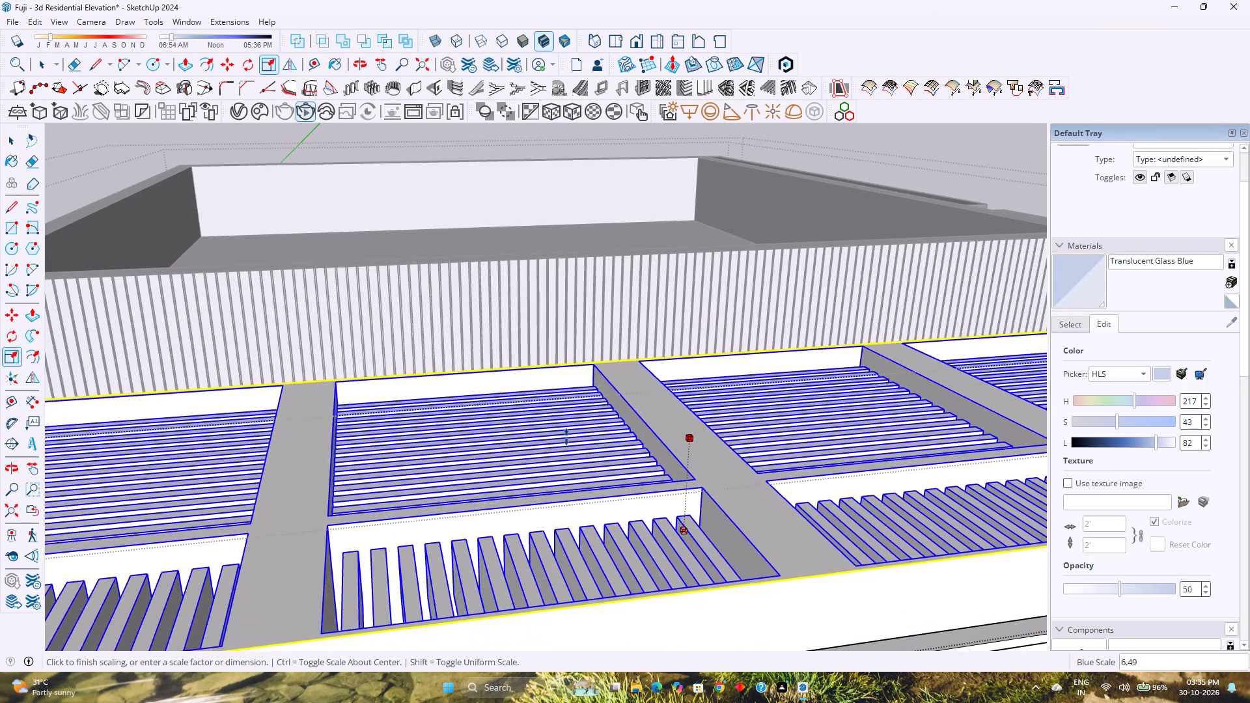
scroll(566, 437, "down", 9)
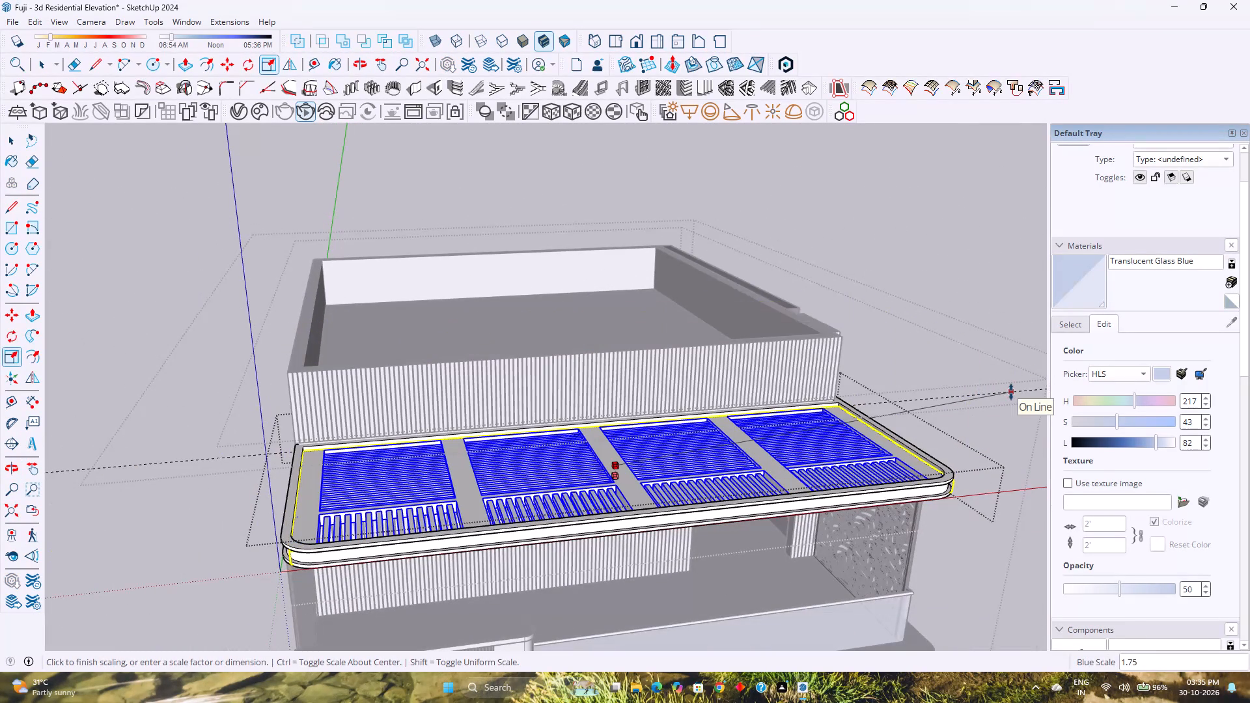
left_click(1010, 392)
Deselect the slatted grid and close the canopy group, returning to the surrounding house group.
scroll(947, 428, "up", 4)
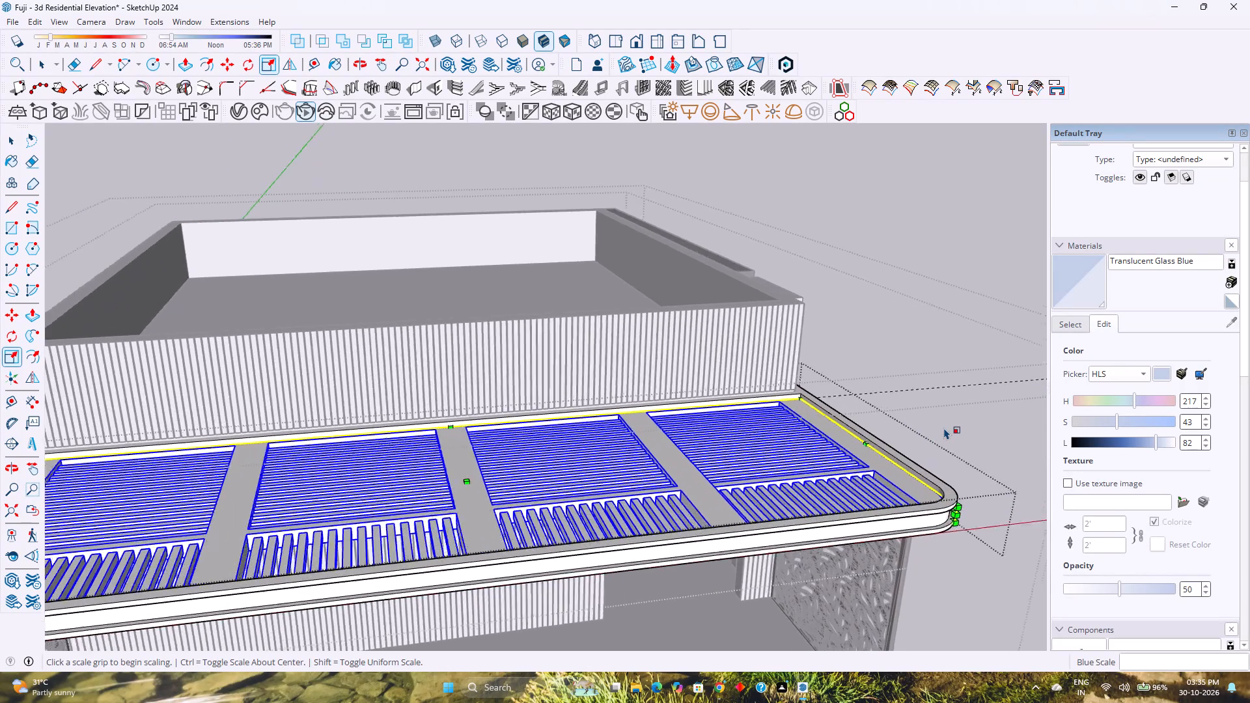
scroll(944, 428, "up", 3)
middle_click_drag(937, 428, 713, 421)
middle_click(713, 421)
scroll(401, 435, "up", 4)
middle_click_drag(400, 435, 740, 482, "shift")
middle_click(740, 482)
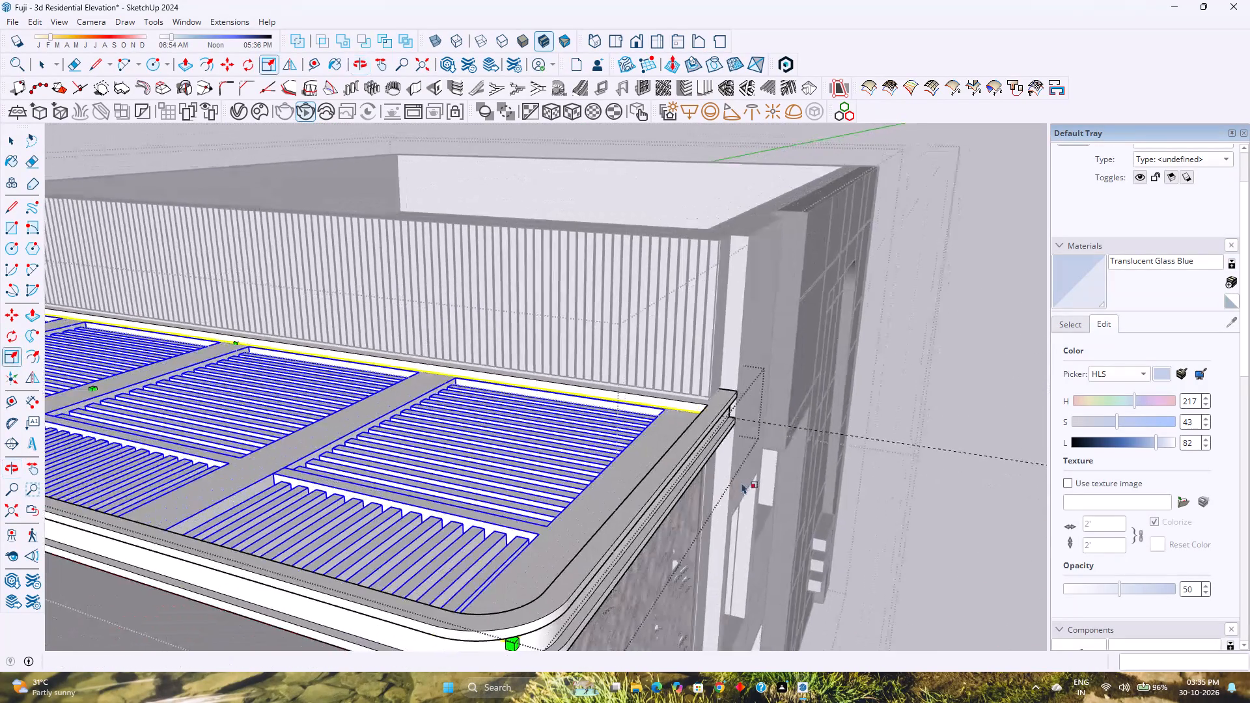
middle_click_drag(650, 465, 724, 486, "shift")
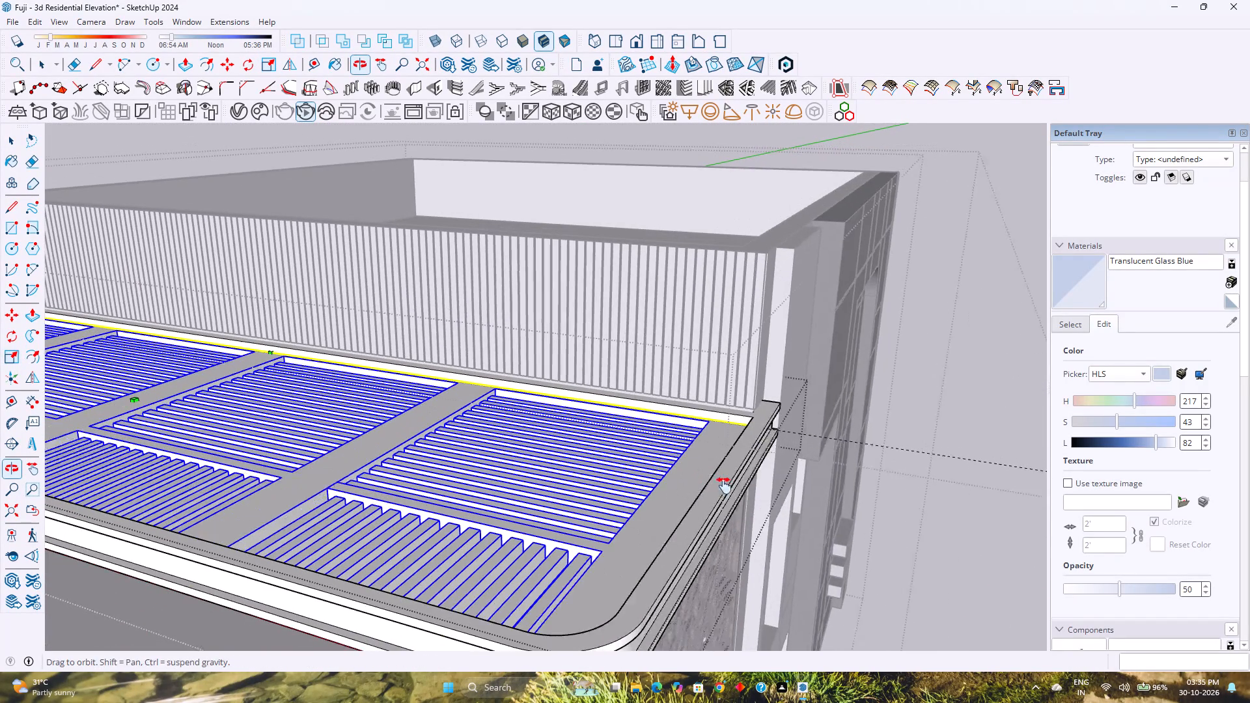
middle_click_drag(724, 486, 753, 488, "shift")
middle_click(753, 488)
middle_click_drag(757, 488, 770, 488)
key("space")
scroll(799, 483, "down", 3)
key("Escape")
scroll(797, 483, "down", 4)
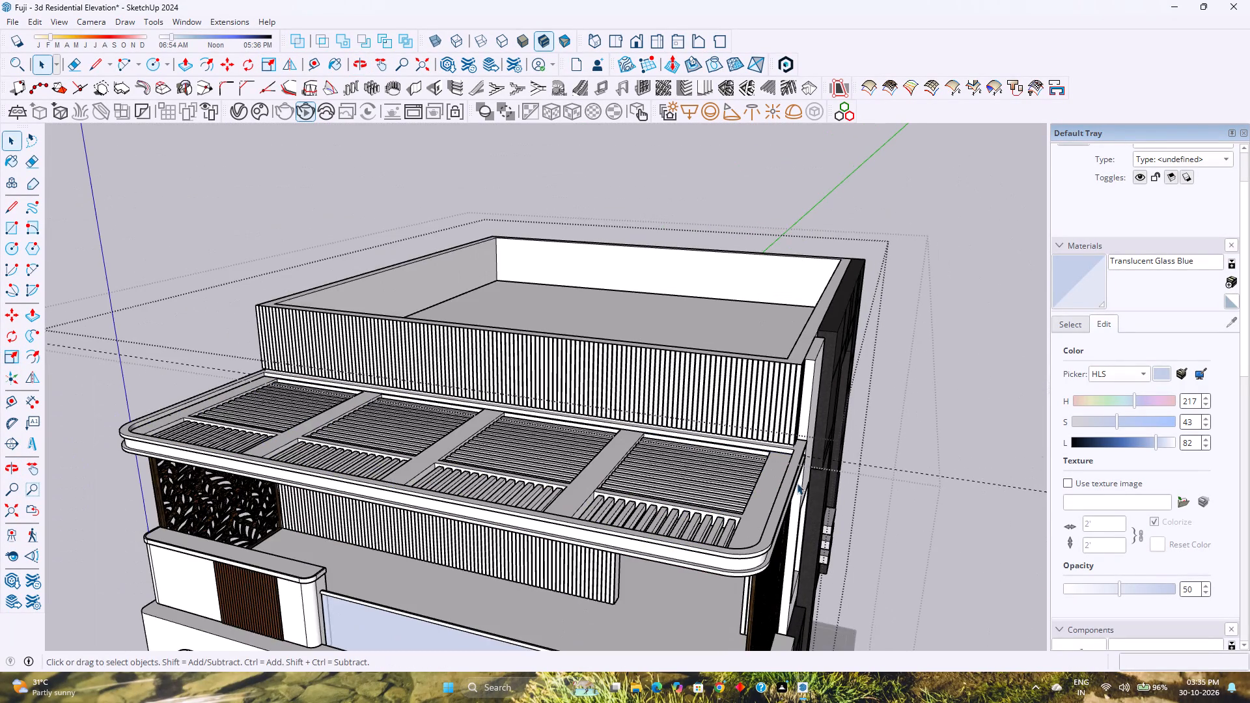
Delete all the construction guides from the model.
middle_click_drag(574, 551, 647, 491)
middle_click(648, 491)
left_click(23, 20)
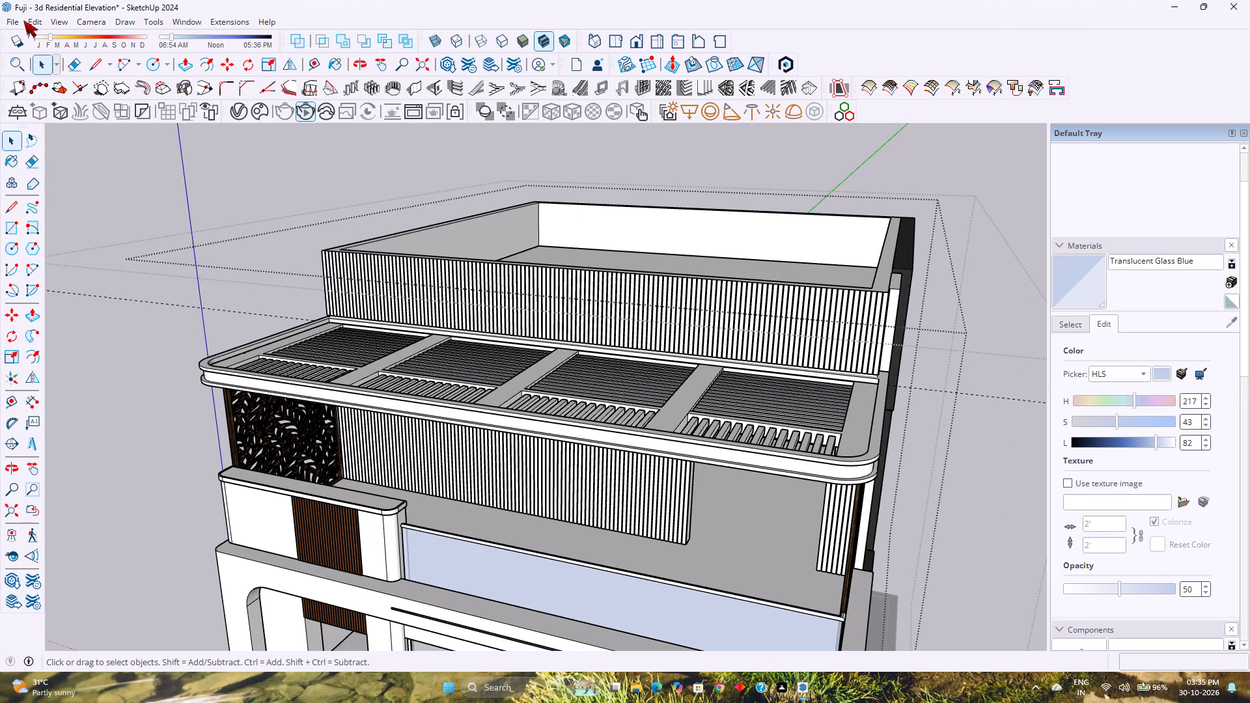
left_click(35, 23)
left_click(82, 241)
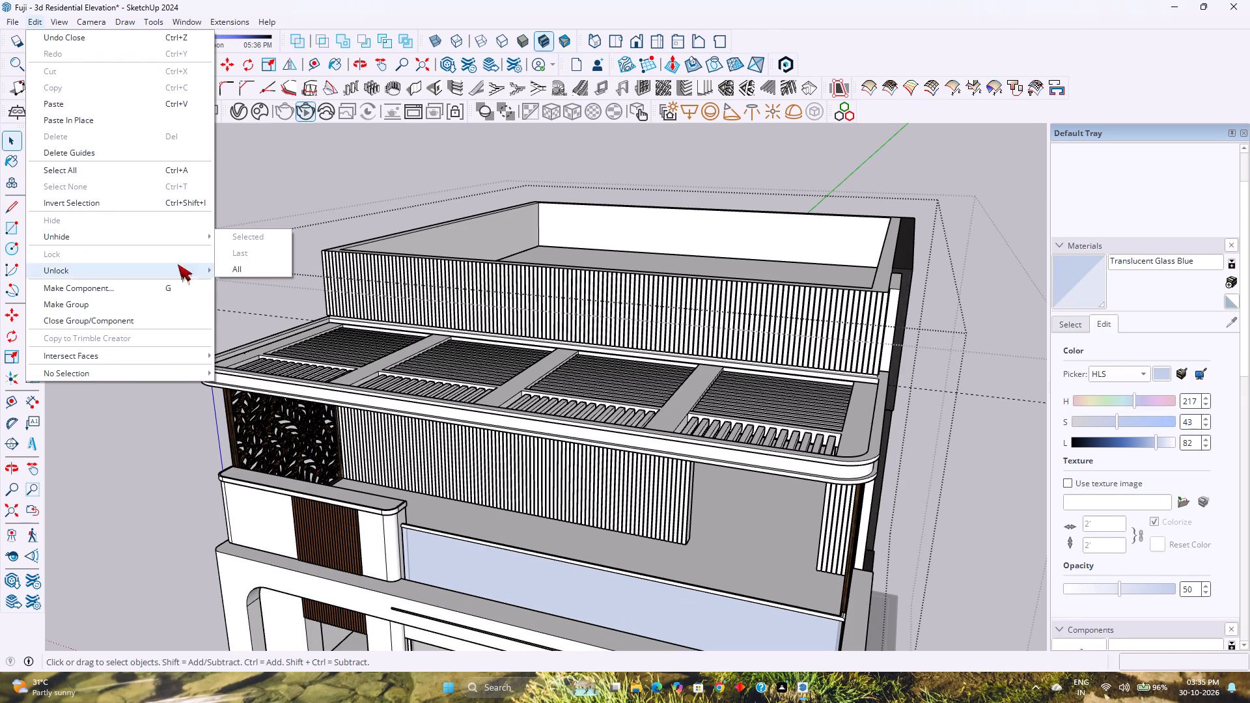
left_click(96, 152)
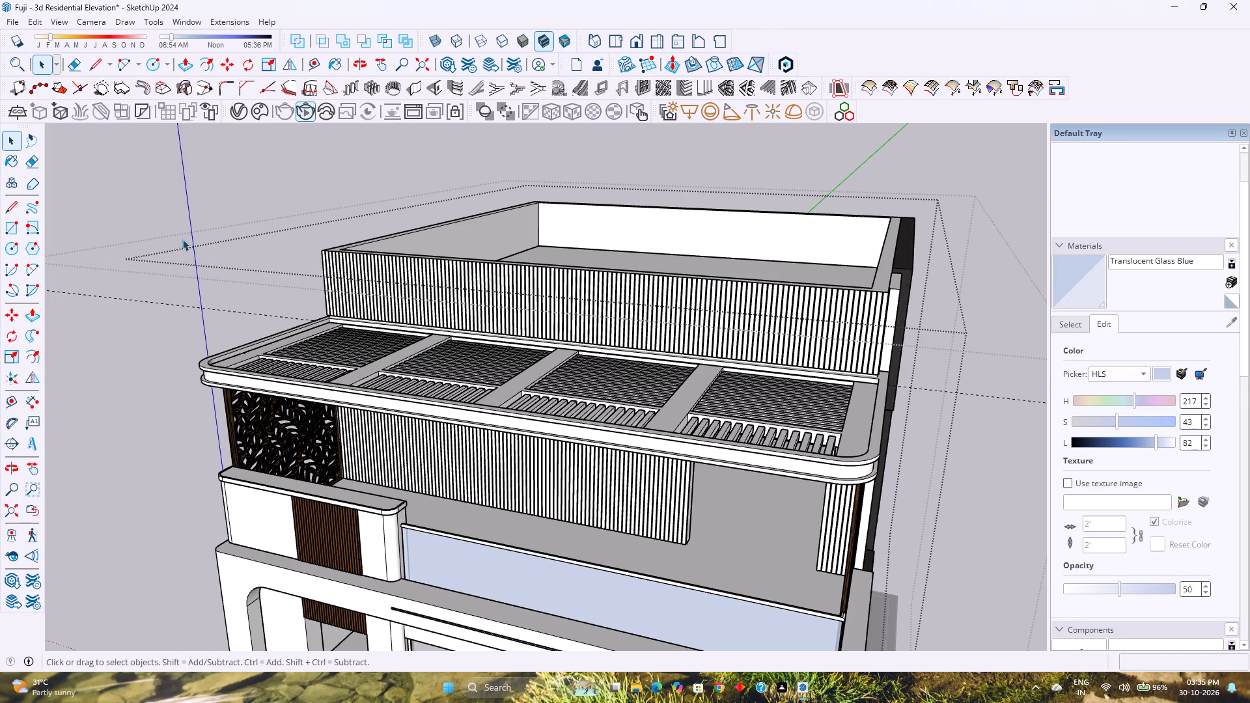
Save the residential elevation model.
middle_click_drag(312, 354, 335, 299)
middle_click(337, 299)
scroll(362, 298, "down", 3)
middle_click_drag(503, 426, 469, 359)
middle_click(473, 358)
middle_click_drag(495, 355, 521, 441, "shift")
key("ctrl+s")
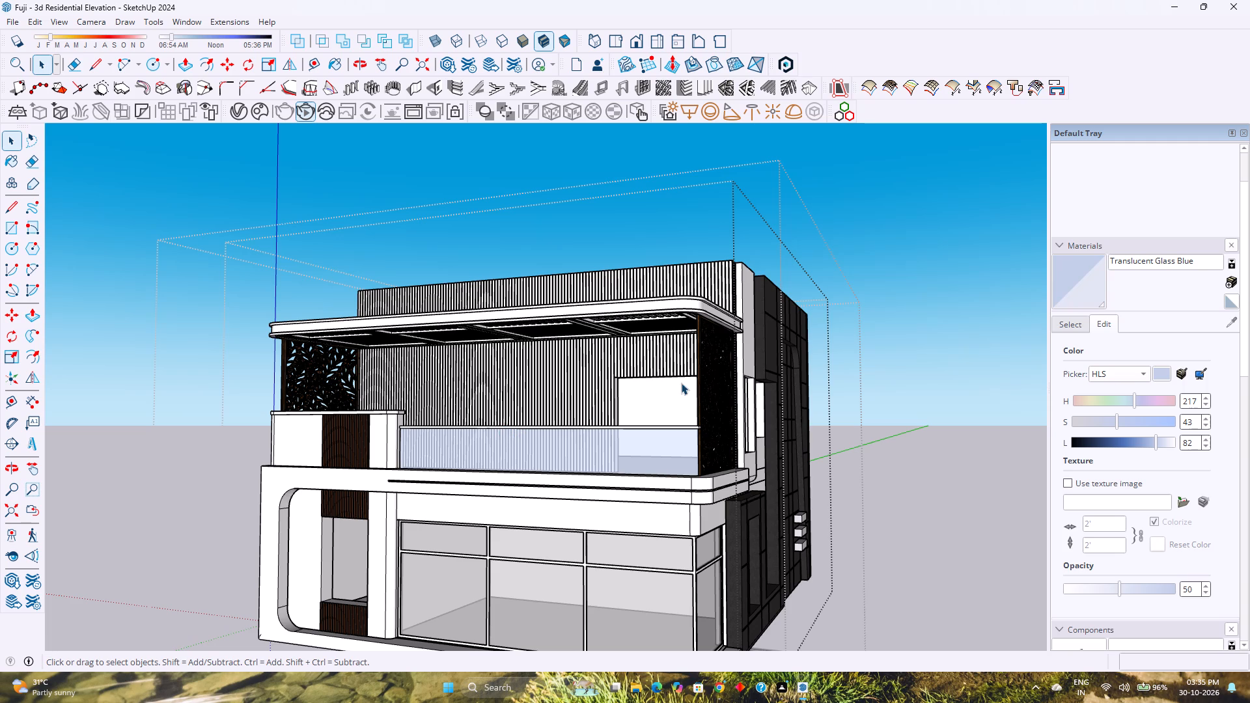
Examine the canopy, patterned side screens, balcony and louvred parapet from the side, from below and from the front.
scroll(723, 314, "up", 7)
middle_click_drag(721, 317, 489, 396)
middle_click(489, 396)
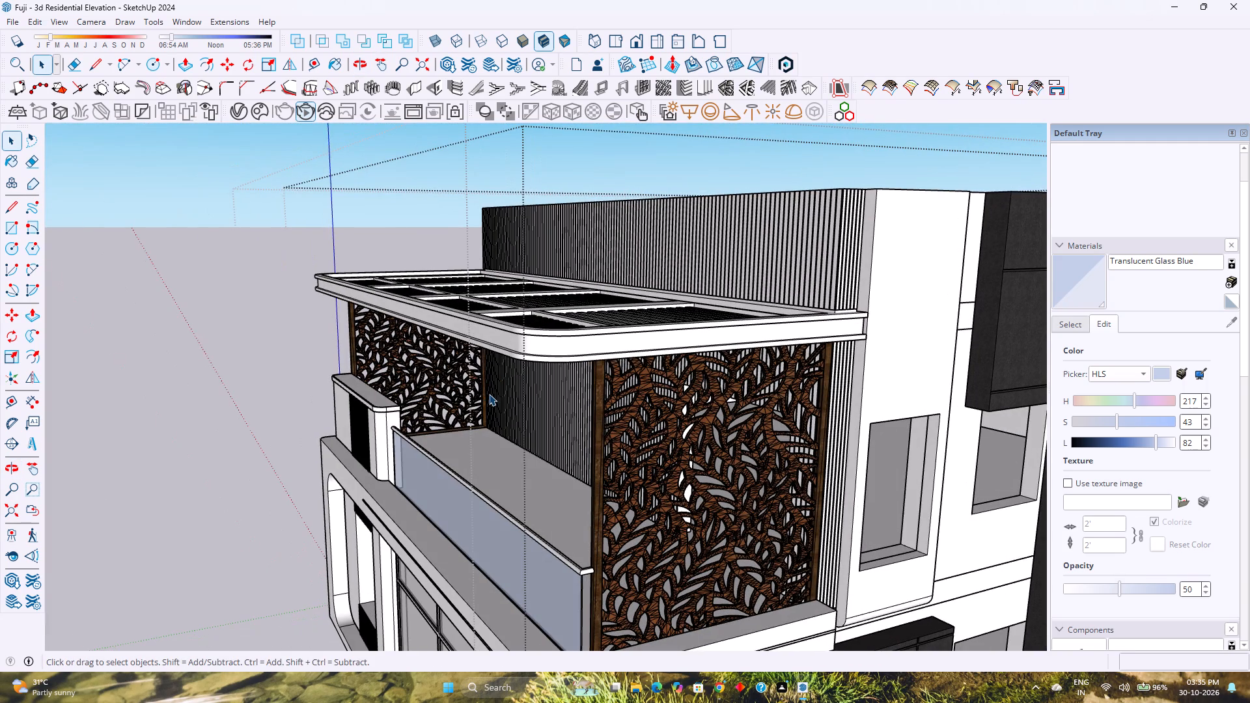
scroll(726, 484, "down", 2)
scroll(725, 485, "up", 1)
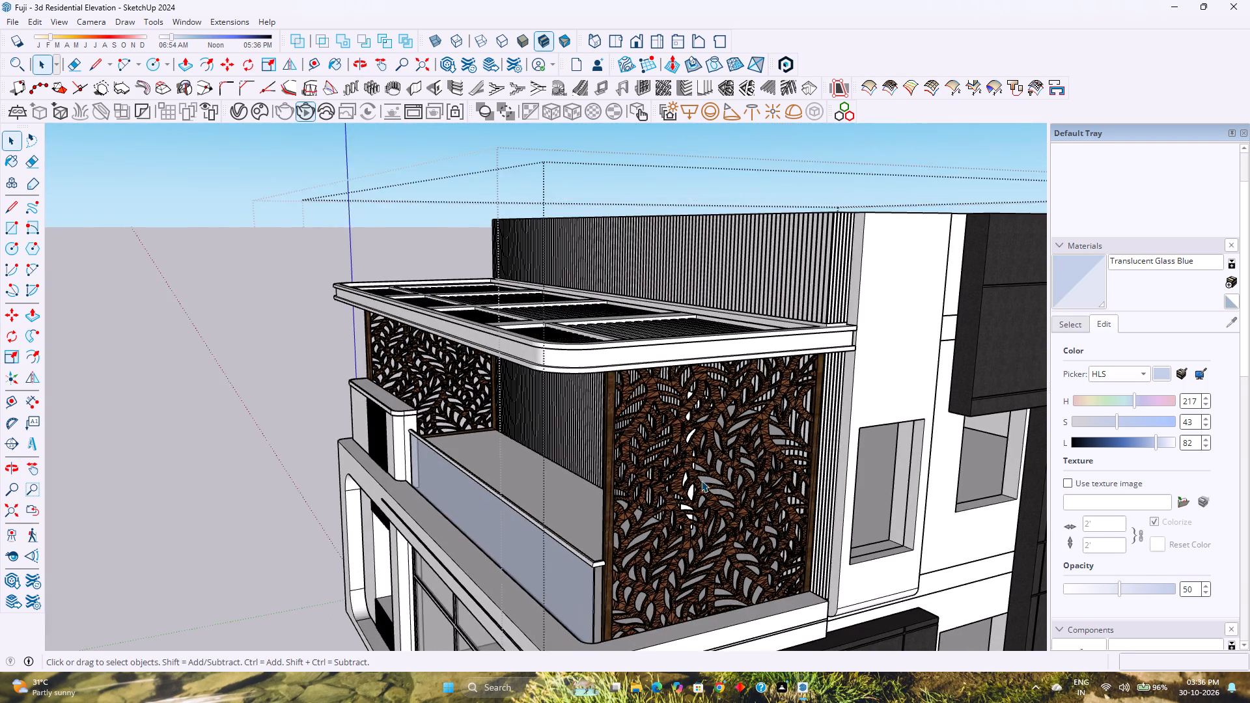
middle_click_drag(702, 478, 798, 410)
scroll(799, 392, "down", 2)
middle_click_drag(800, 391, 600, 467, "shift")
middle_click_drag(567, 467, 727, 447)
scroll(727, 447, "up", 2, "shift")
scroll(726, 445, "down", 3)
middle_click_drag(734, 504, 756, 424)
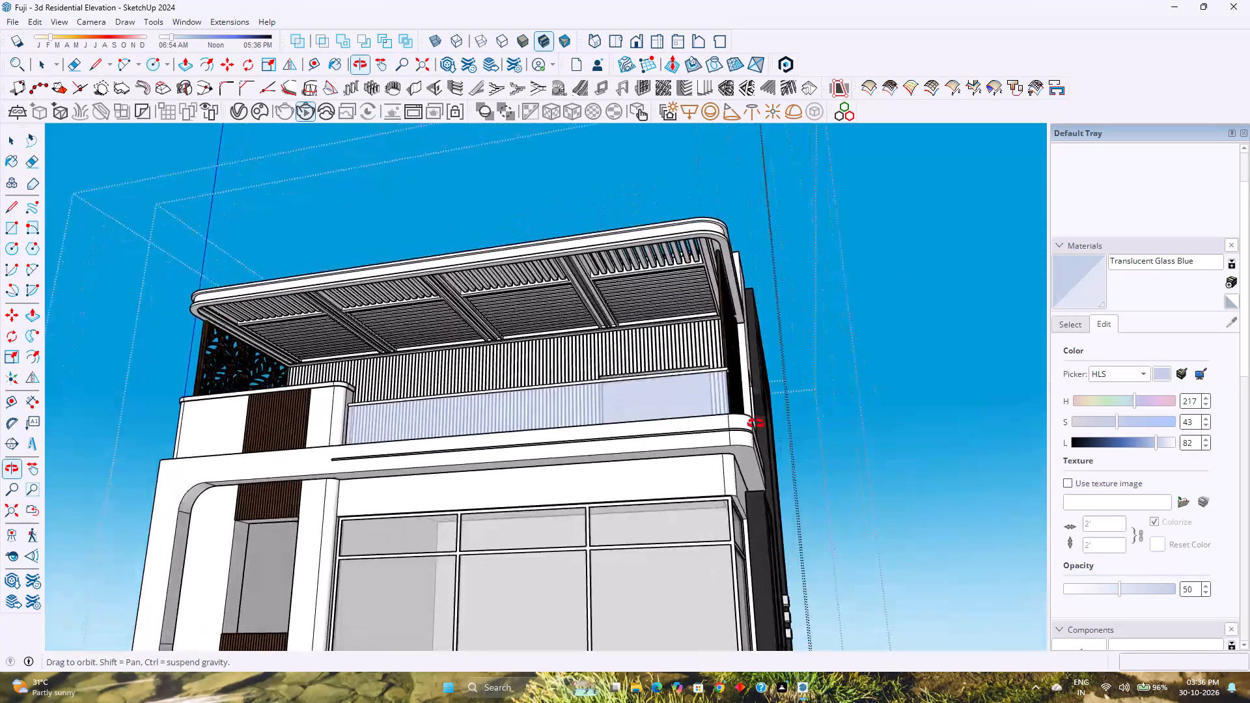
middle_click_drag(756, 424, 675, 470)
middle_click(674, 470)
middle_click_drag(658, 469, 704, 417, "shift")
middle_click(705, 417, "shift")
scroll(716, 417, "down", 1)
scroll(635, 372, "up", 2)
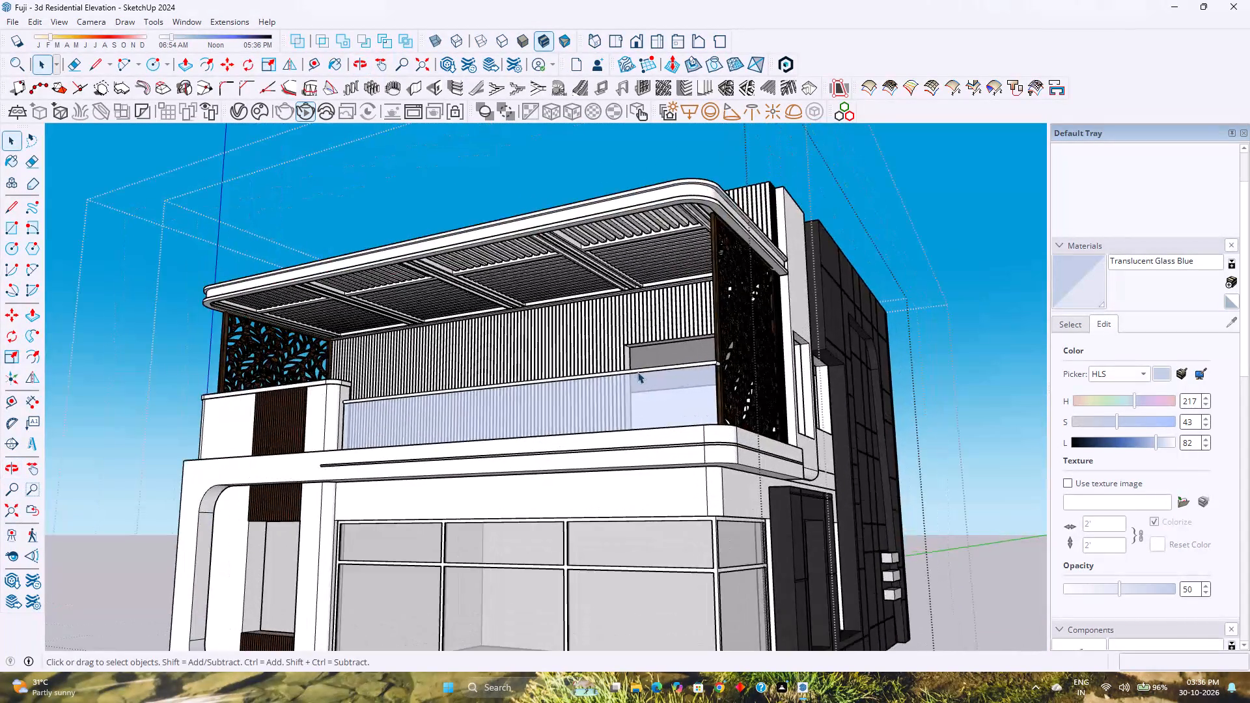
middle_click_drag(639, 372, 395, 508)
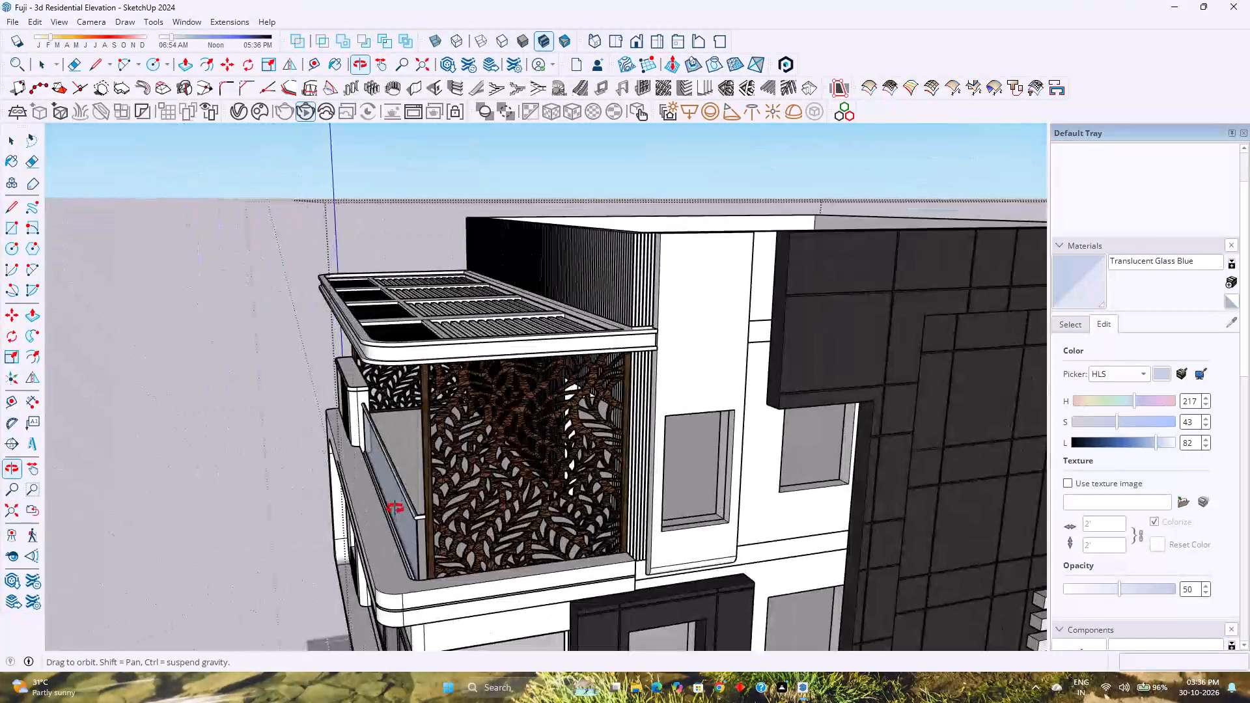
middle_click_drag(395, 508, 611, 434)
middle_click(611, 434)
middle_click(611, 434)
scroll(613, 434, "down", 3)
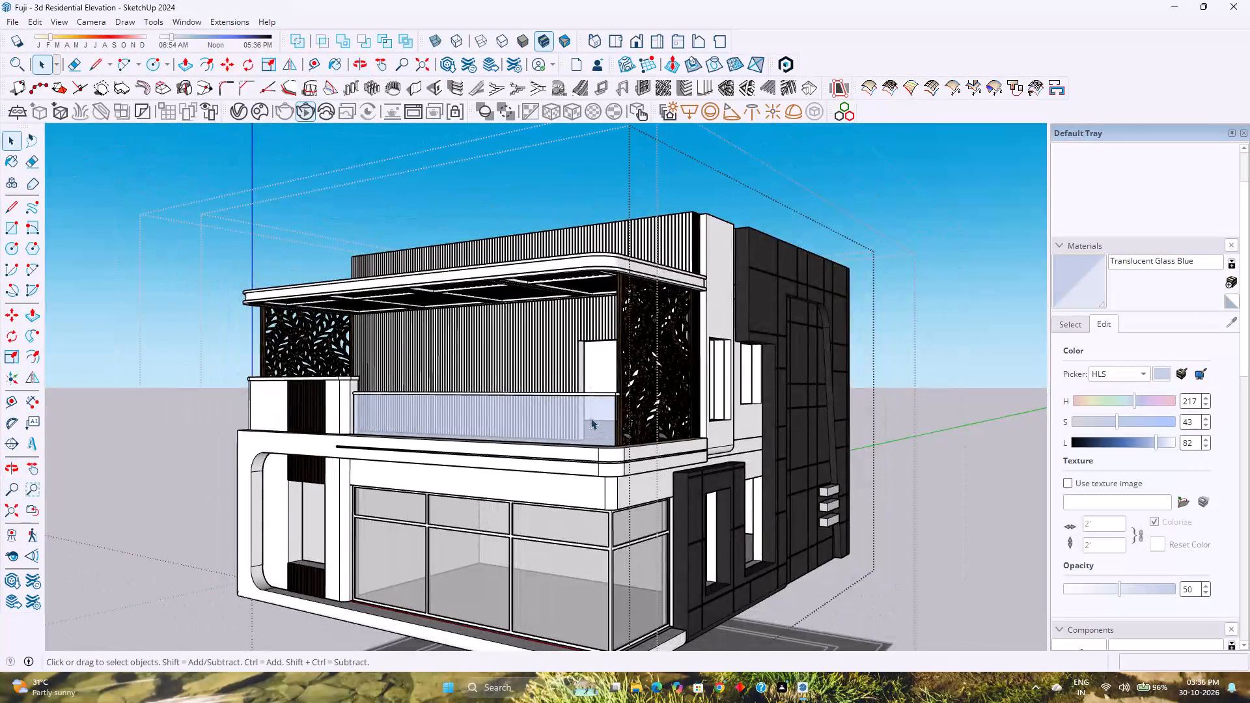
middle_click_drag(591, 419, 598, 442)
middle_click(598, 442)
scroll(602, 442, "down", 4)
middle_click_drag(544, 465, 577, 439)
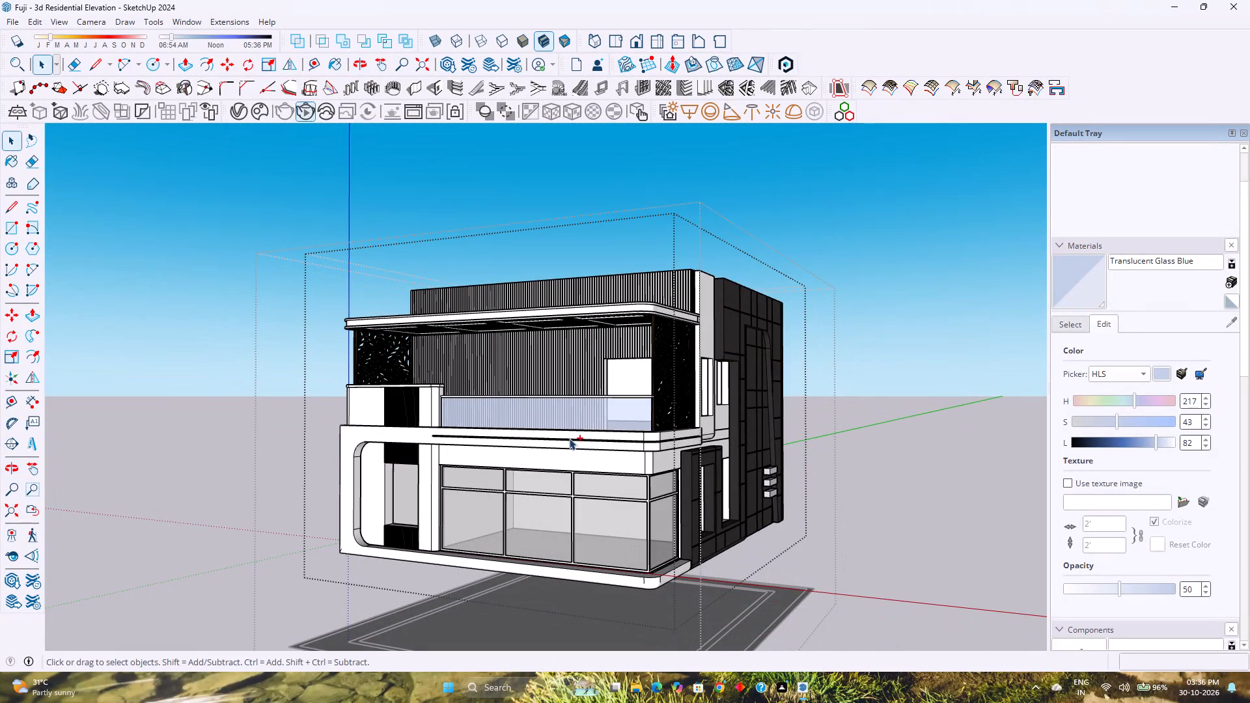
Save the model again with the full house front in view.
key("ctrl+s")
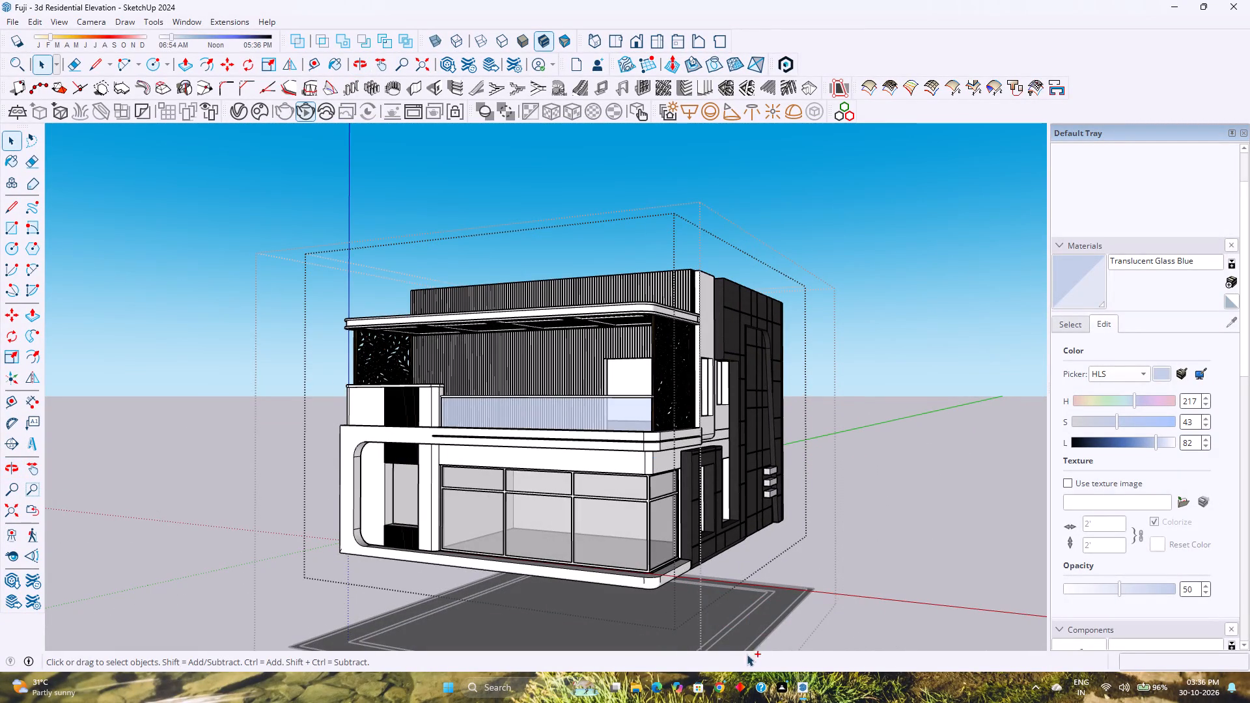
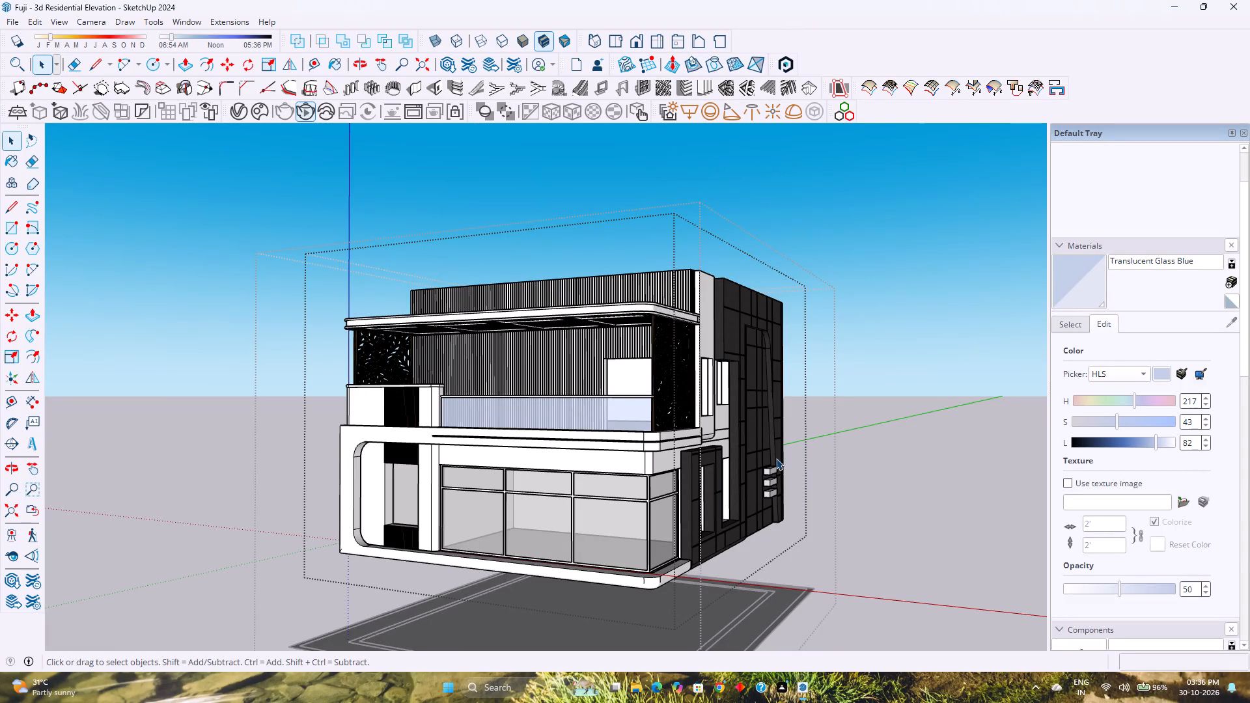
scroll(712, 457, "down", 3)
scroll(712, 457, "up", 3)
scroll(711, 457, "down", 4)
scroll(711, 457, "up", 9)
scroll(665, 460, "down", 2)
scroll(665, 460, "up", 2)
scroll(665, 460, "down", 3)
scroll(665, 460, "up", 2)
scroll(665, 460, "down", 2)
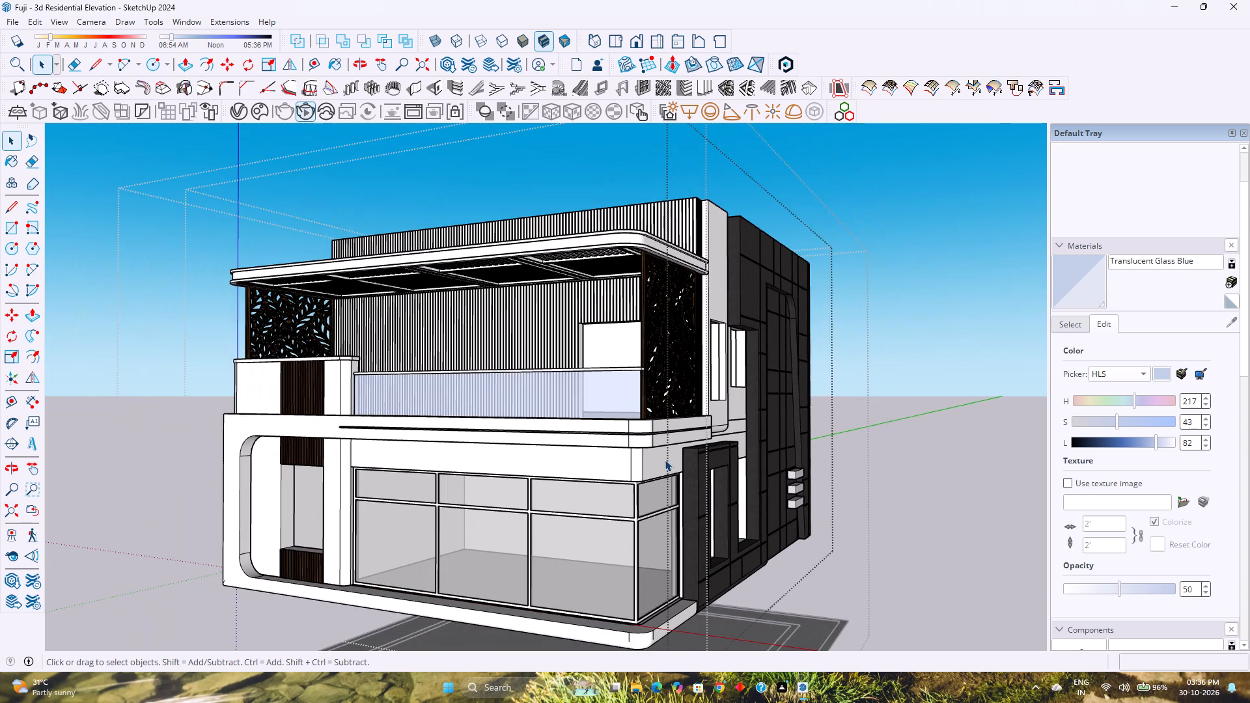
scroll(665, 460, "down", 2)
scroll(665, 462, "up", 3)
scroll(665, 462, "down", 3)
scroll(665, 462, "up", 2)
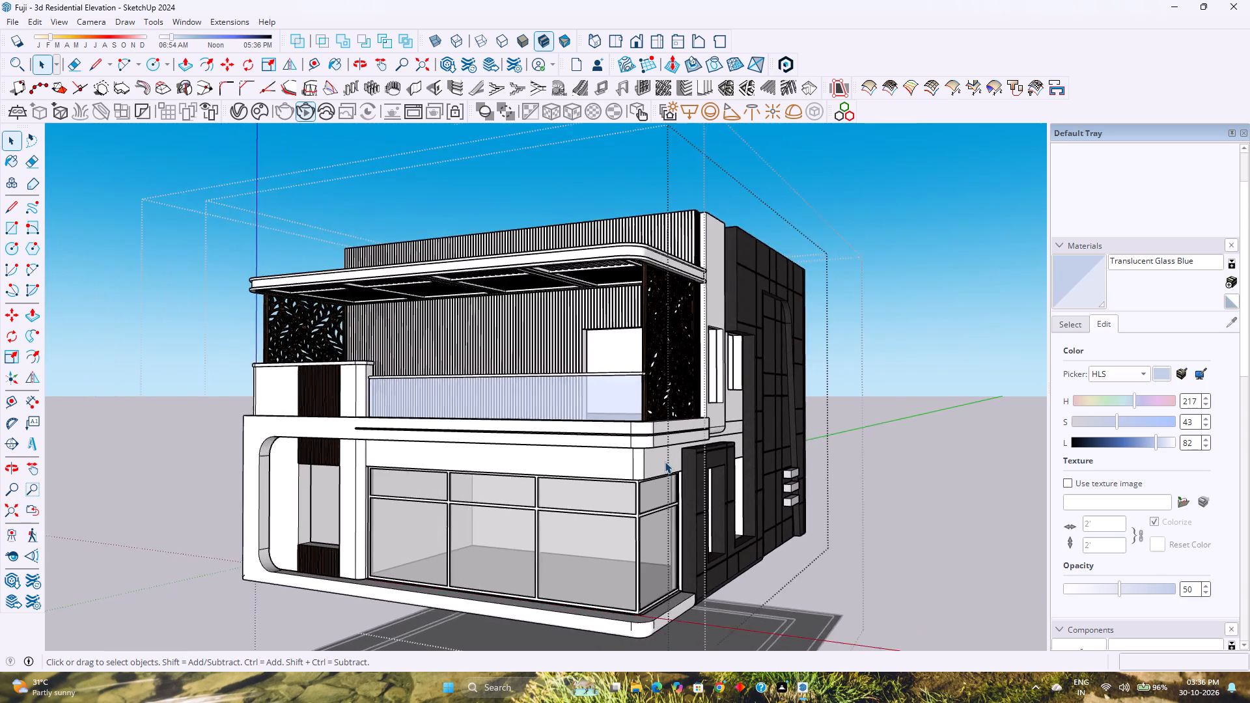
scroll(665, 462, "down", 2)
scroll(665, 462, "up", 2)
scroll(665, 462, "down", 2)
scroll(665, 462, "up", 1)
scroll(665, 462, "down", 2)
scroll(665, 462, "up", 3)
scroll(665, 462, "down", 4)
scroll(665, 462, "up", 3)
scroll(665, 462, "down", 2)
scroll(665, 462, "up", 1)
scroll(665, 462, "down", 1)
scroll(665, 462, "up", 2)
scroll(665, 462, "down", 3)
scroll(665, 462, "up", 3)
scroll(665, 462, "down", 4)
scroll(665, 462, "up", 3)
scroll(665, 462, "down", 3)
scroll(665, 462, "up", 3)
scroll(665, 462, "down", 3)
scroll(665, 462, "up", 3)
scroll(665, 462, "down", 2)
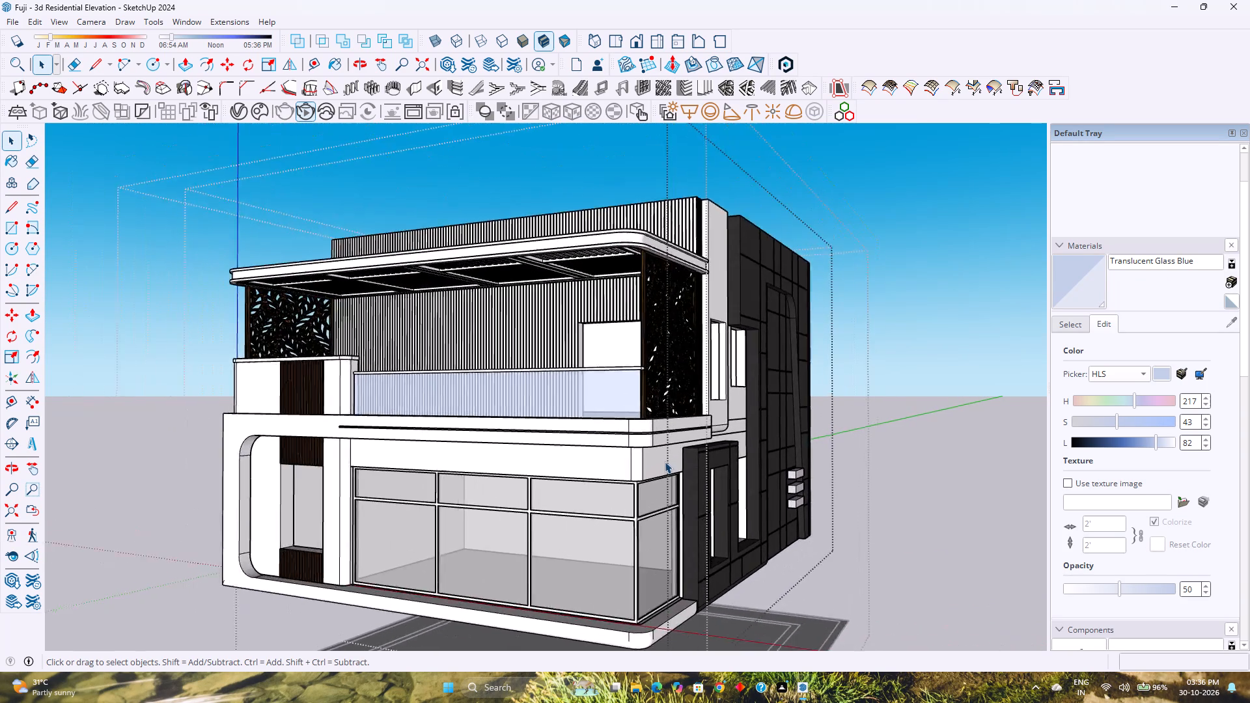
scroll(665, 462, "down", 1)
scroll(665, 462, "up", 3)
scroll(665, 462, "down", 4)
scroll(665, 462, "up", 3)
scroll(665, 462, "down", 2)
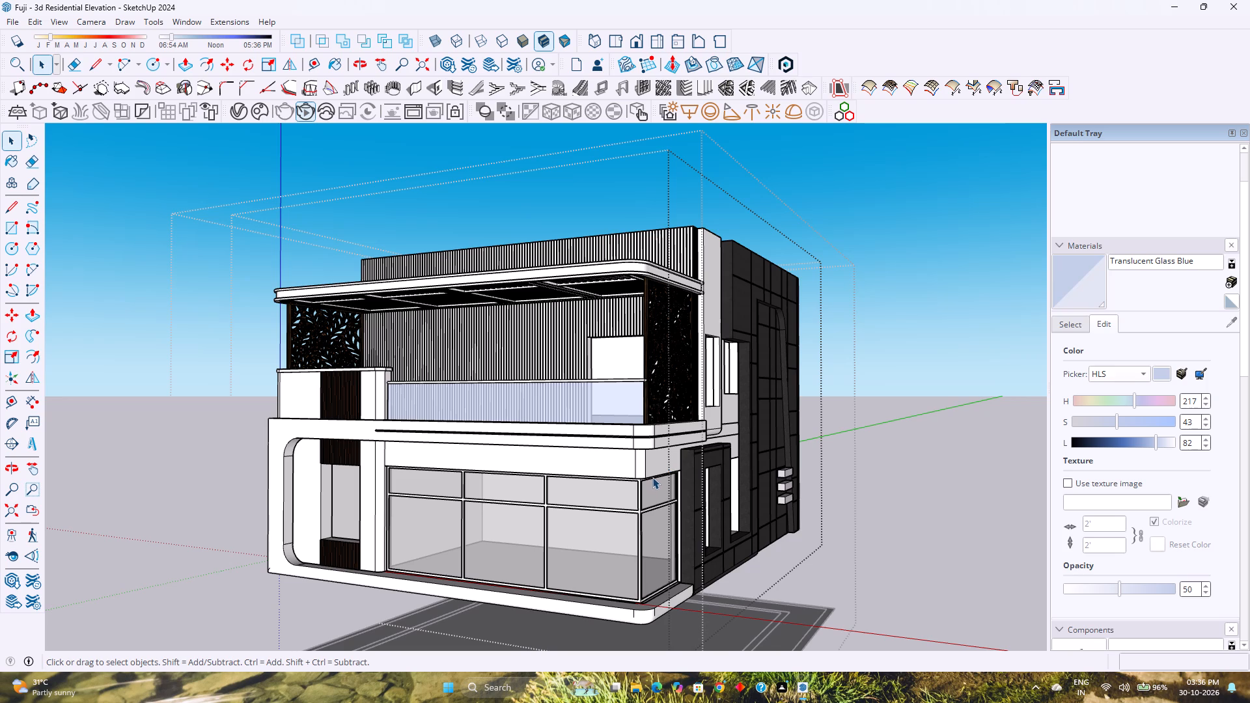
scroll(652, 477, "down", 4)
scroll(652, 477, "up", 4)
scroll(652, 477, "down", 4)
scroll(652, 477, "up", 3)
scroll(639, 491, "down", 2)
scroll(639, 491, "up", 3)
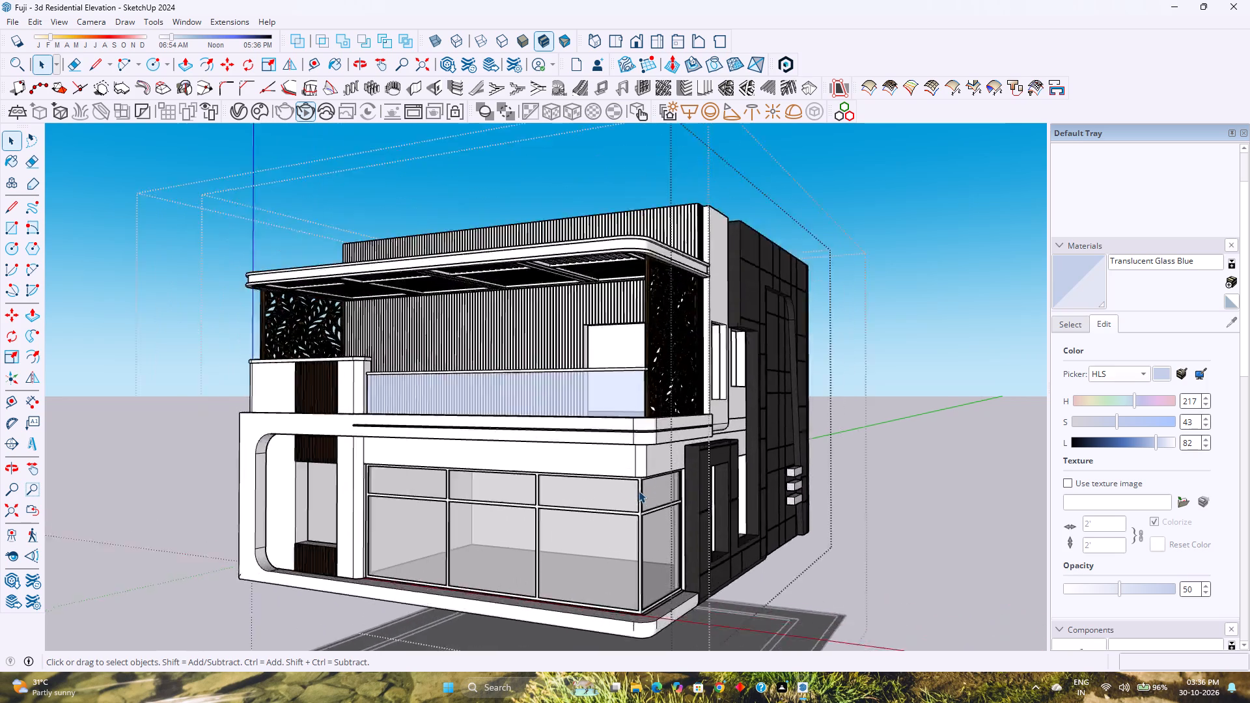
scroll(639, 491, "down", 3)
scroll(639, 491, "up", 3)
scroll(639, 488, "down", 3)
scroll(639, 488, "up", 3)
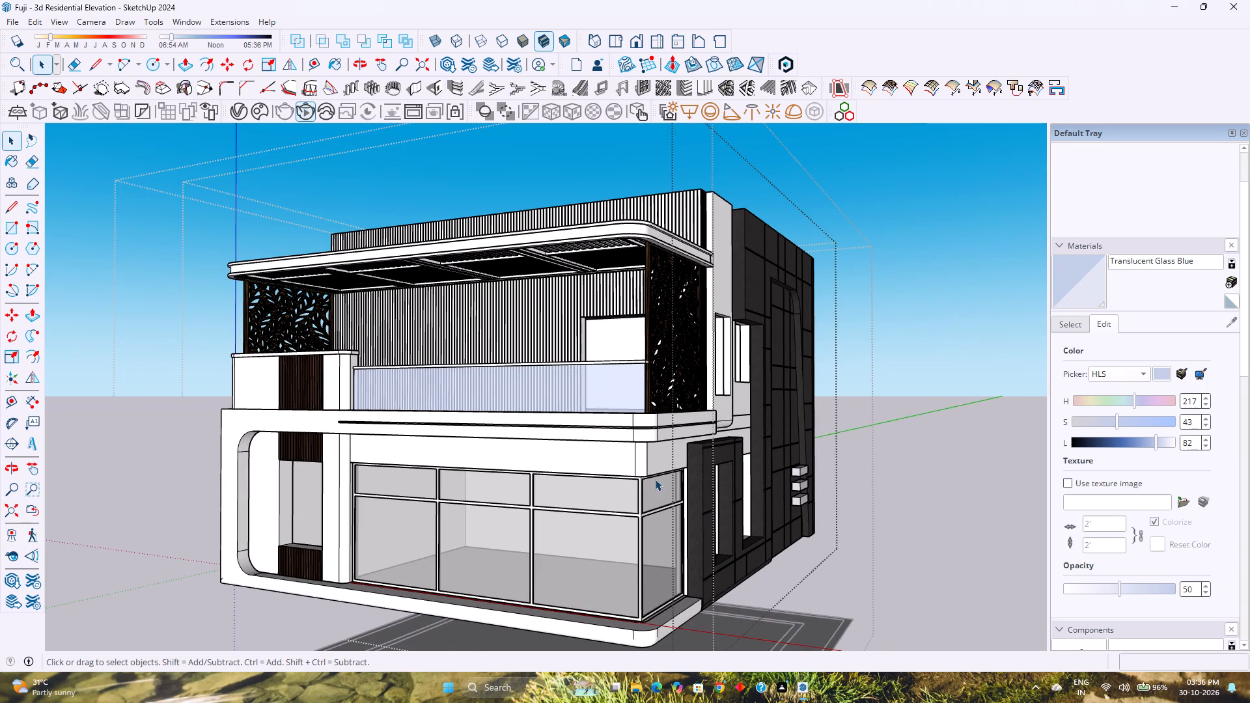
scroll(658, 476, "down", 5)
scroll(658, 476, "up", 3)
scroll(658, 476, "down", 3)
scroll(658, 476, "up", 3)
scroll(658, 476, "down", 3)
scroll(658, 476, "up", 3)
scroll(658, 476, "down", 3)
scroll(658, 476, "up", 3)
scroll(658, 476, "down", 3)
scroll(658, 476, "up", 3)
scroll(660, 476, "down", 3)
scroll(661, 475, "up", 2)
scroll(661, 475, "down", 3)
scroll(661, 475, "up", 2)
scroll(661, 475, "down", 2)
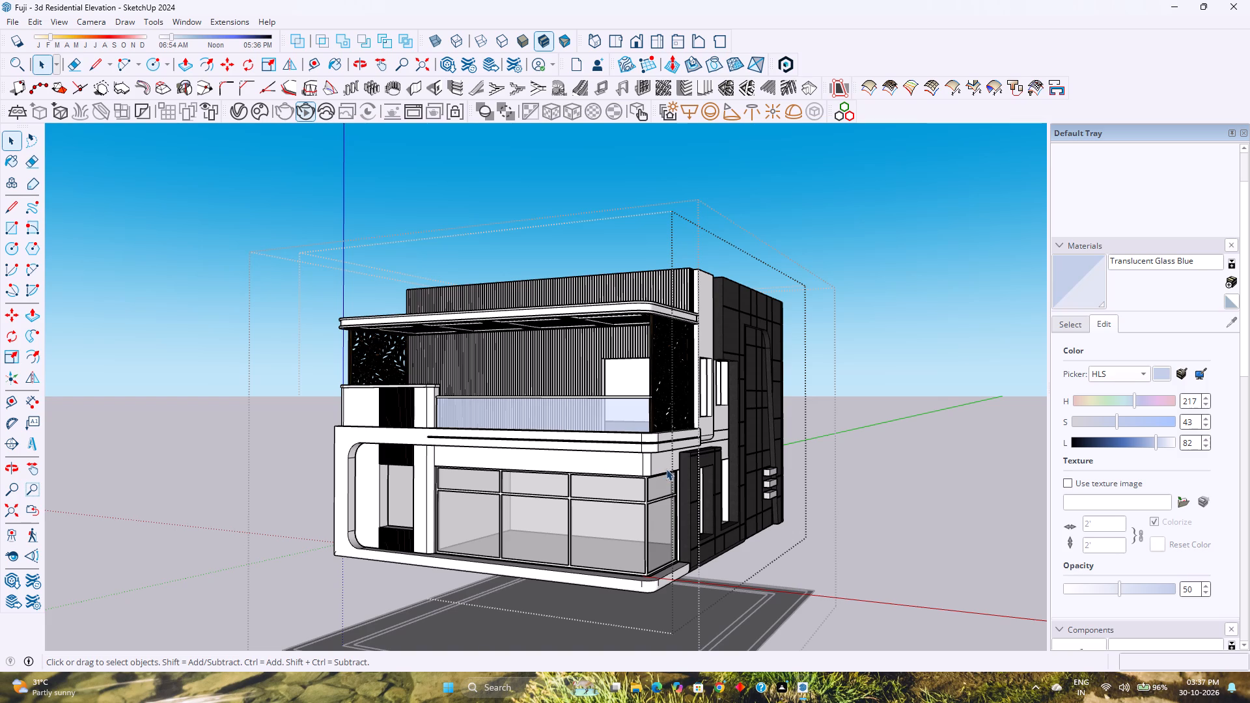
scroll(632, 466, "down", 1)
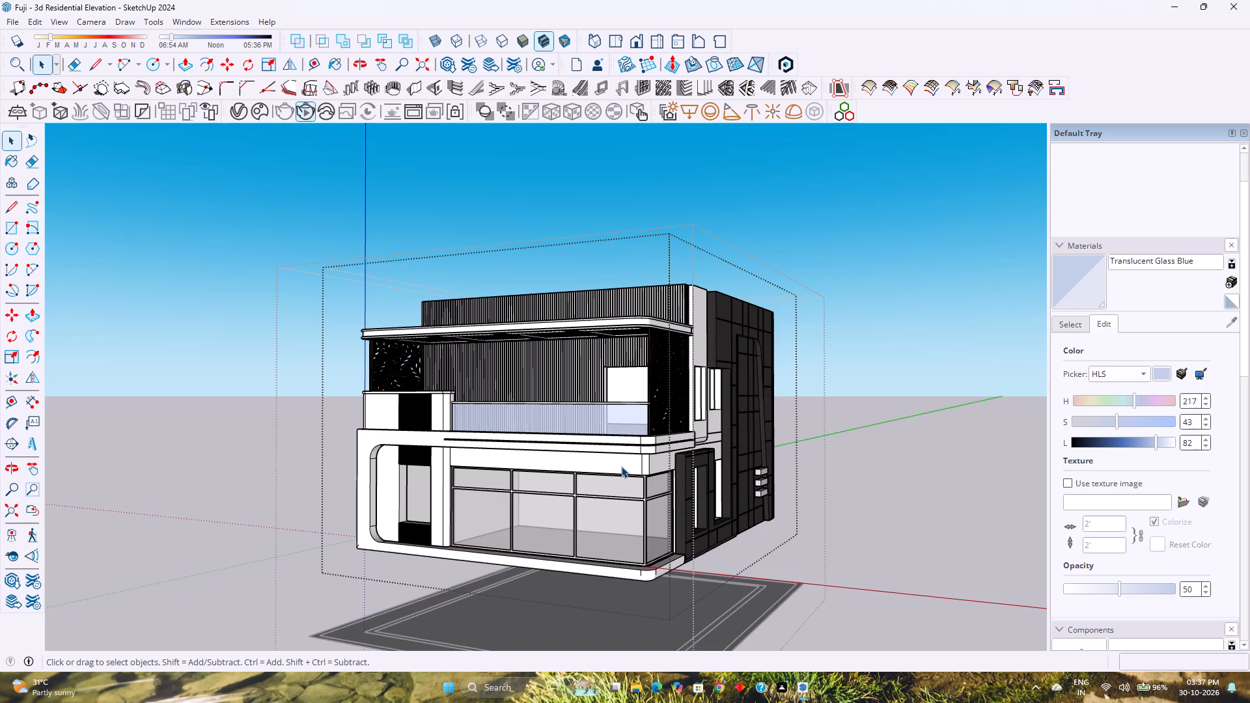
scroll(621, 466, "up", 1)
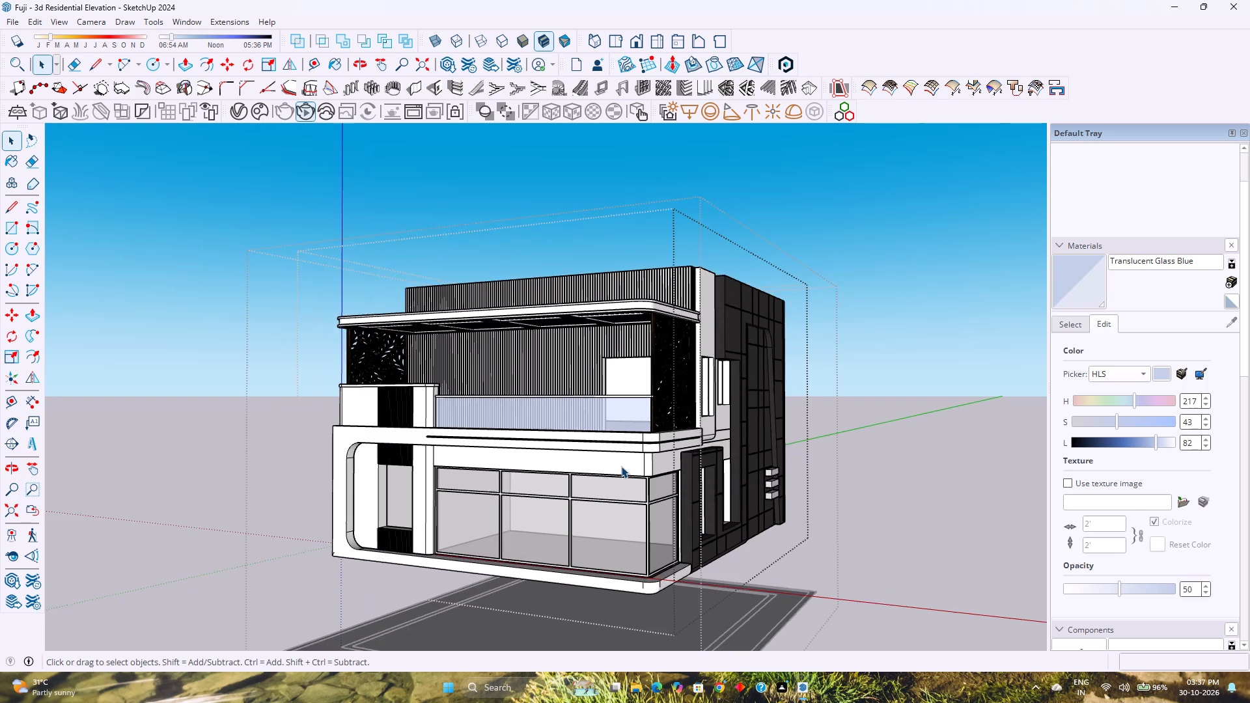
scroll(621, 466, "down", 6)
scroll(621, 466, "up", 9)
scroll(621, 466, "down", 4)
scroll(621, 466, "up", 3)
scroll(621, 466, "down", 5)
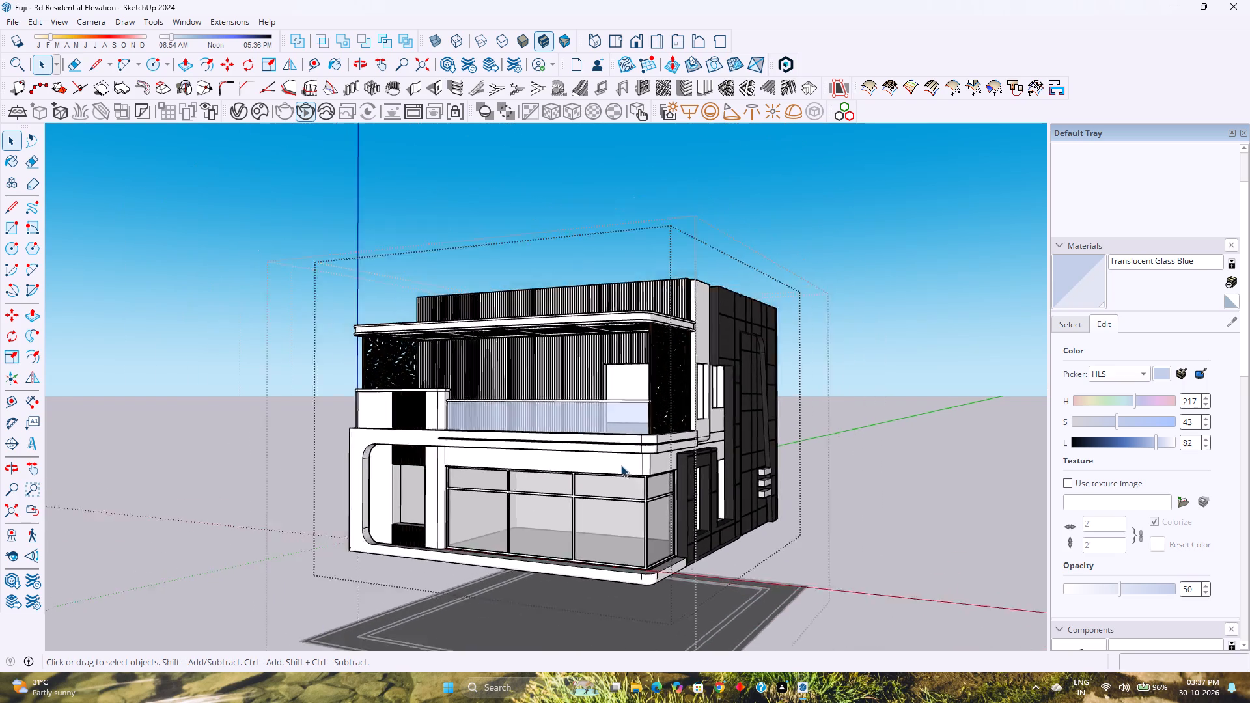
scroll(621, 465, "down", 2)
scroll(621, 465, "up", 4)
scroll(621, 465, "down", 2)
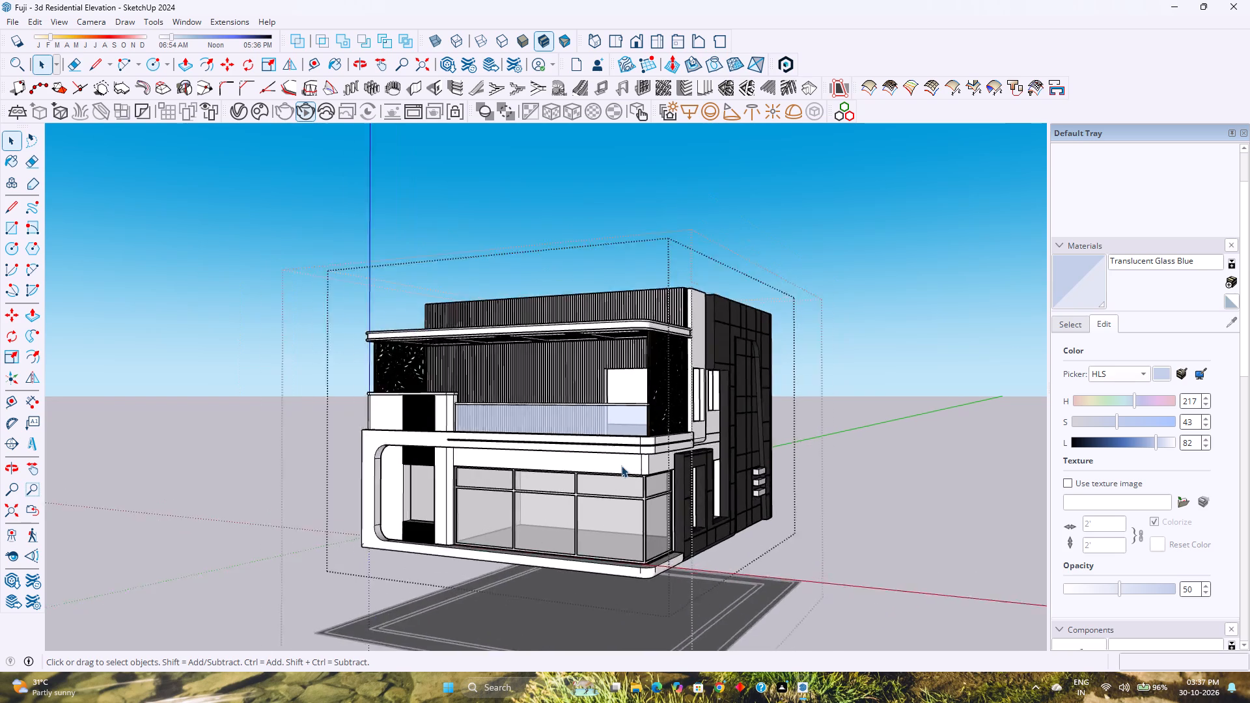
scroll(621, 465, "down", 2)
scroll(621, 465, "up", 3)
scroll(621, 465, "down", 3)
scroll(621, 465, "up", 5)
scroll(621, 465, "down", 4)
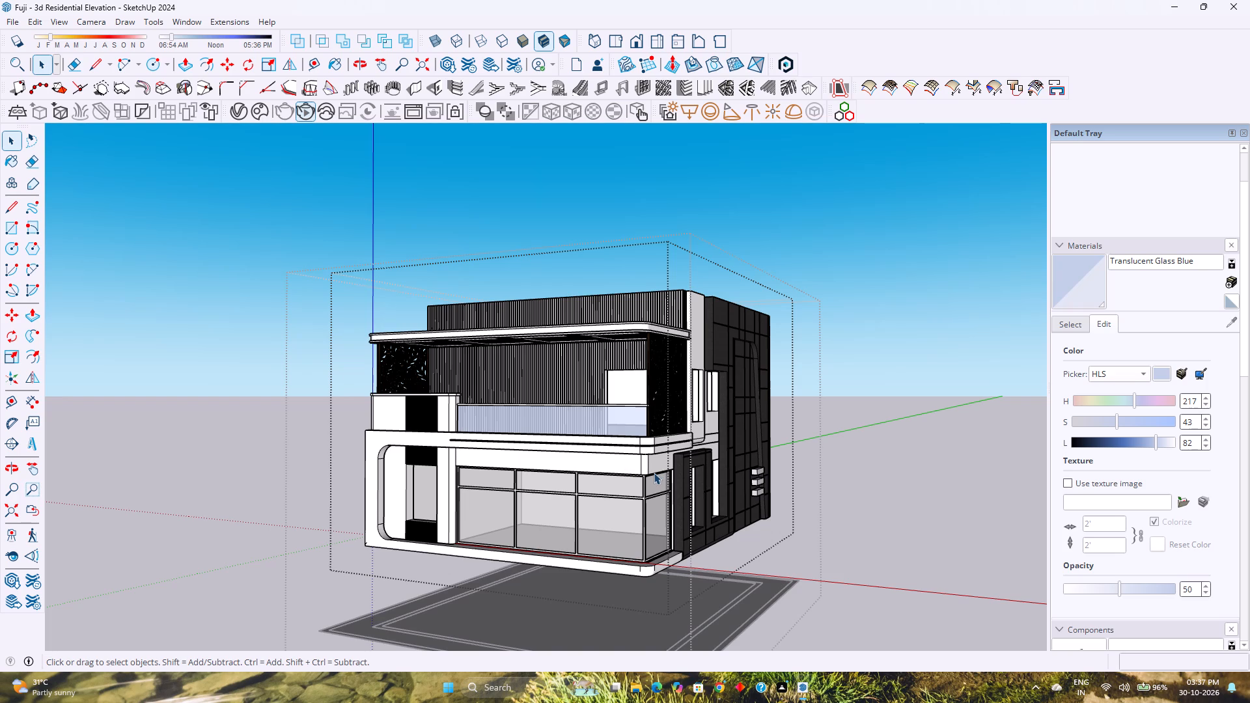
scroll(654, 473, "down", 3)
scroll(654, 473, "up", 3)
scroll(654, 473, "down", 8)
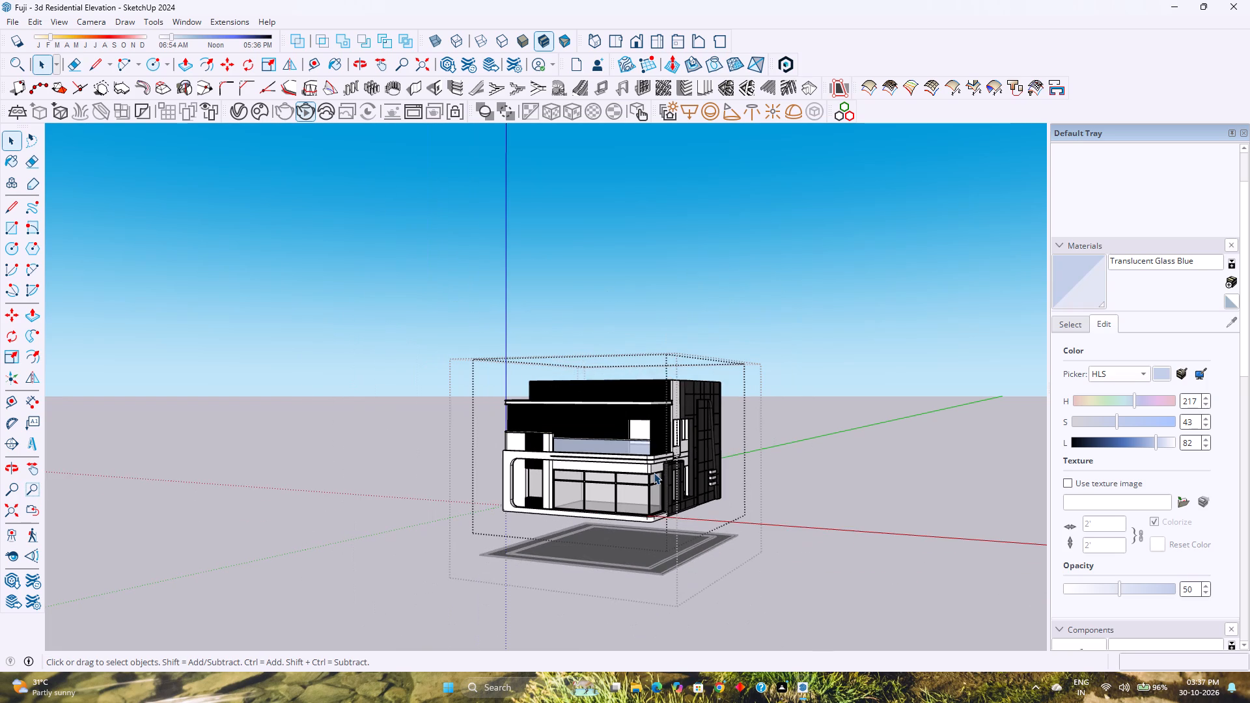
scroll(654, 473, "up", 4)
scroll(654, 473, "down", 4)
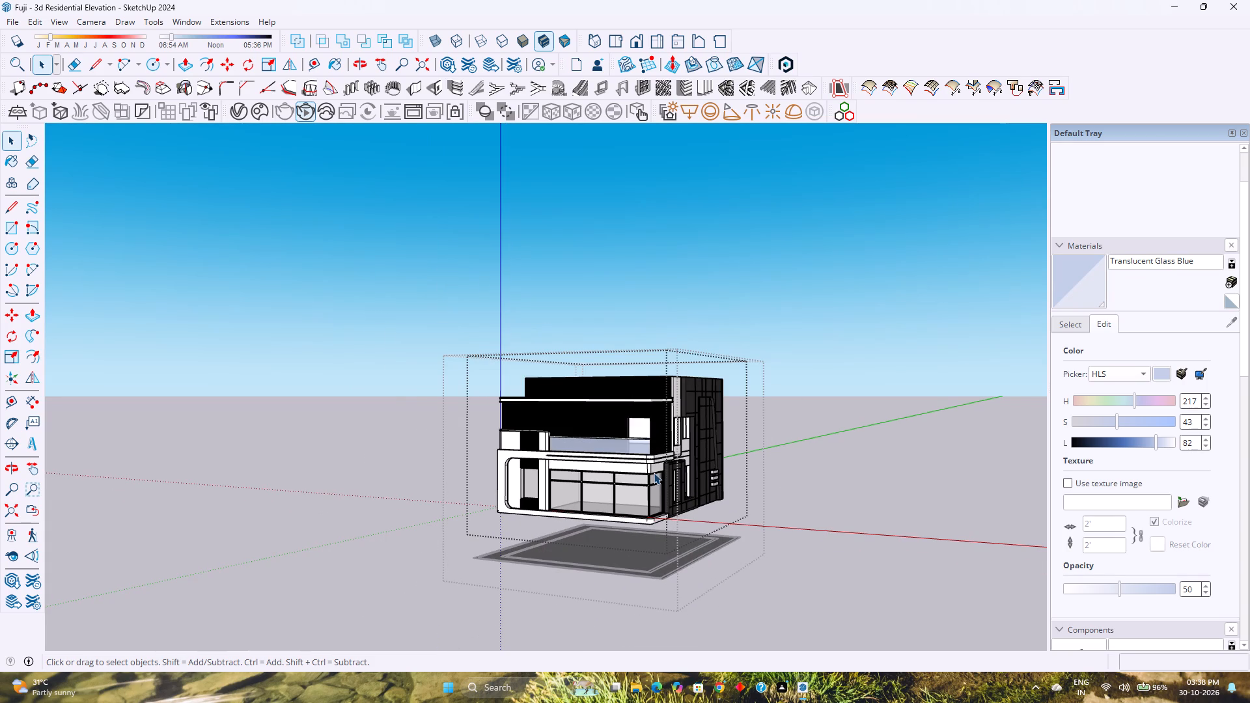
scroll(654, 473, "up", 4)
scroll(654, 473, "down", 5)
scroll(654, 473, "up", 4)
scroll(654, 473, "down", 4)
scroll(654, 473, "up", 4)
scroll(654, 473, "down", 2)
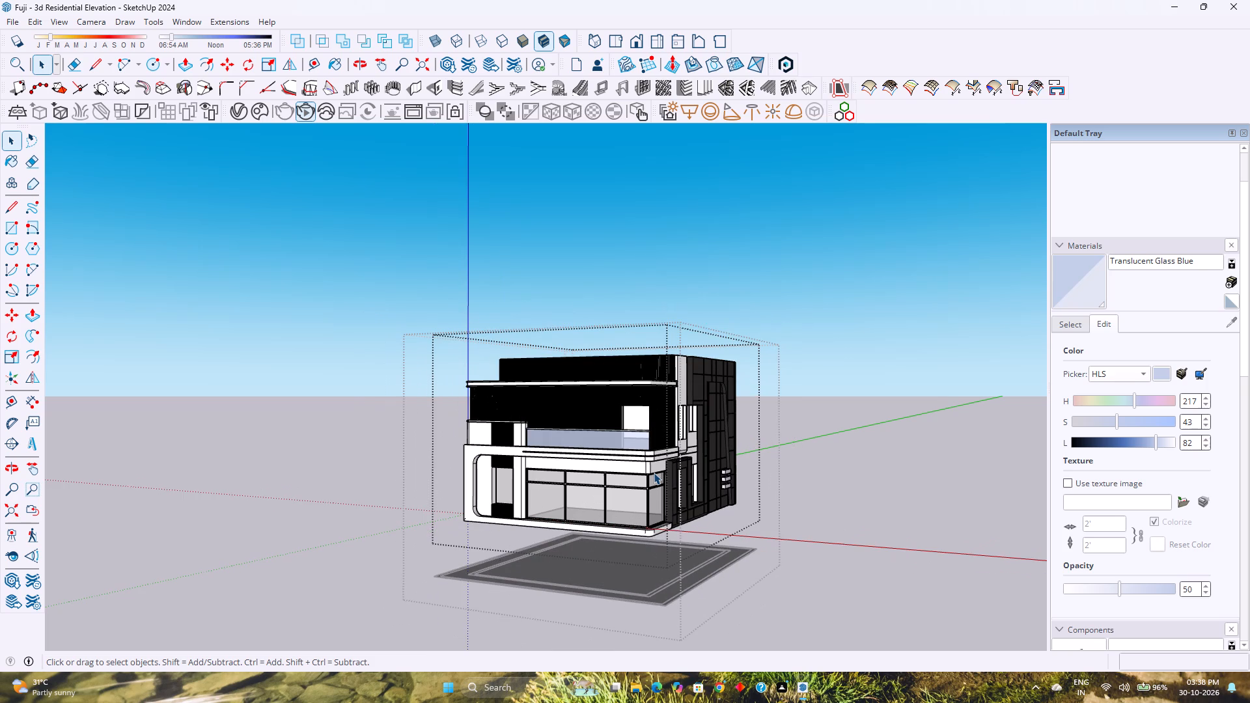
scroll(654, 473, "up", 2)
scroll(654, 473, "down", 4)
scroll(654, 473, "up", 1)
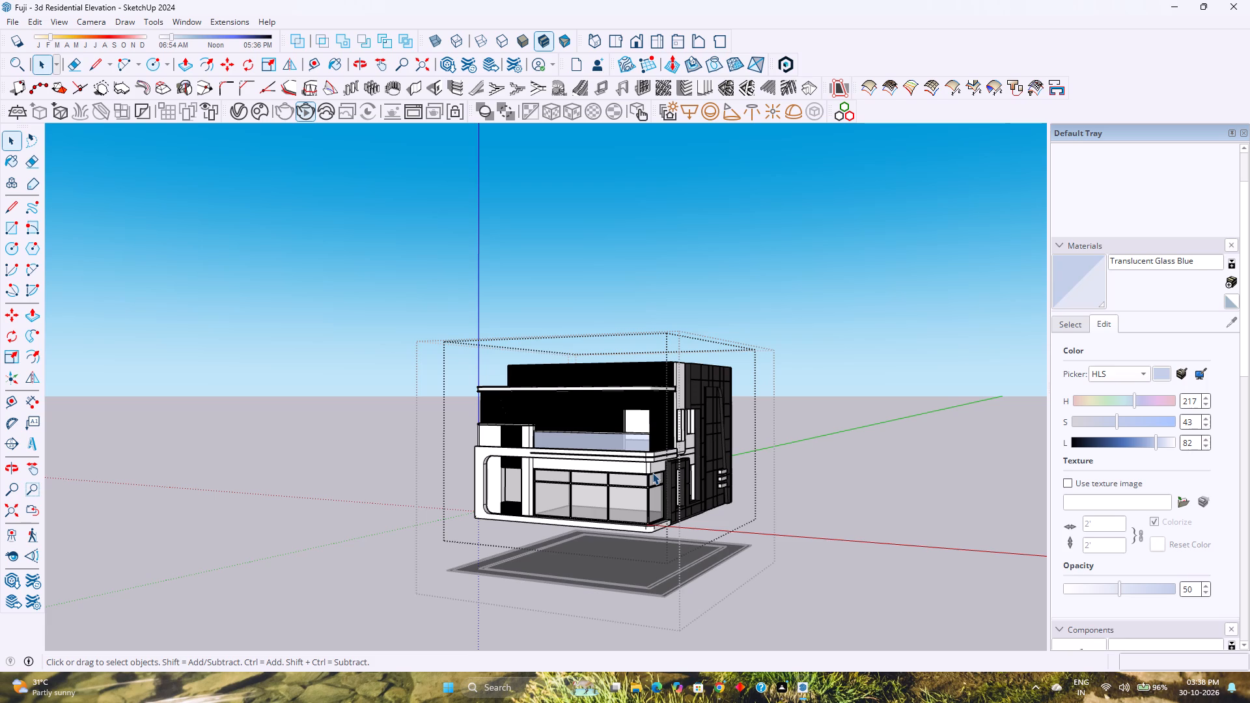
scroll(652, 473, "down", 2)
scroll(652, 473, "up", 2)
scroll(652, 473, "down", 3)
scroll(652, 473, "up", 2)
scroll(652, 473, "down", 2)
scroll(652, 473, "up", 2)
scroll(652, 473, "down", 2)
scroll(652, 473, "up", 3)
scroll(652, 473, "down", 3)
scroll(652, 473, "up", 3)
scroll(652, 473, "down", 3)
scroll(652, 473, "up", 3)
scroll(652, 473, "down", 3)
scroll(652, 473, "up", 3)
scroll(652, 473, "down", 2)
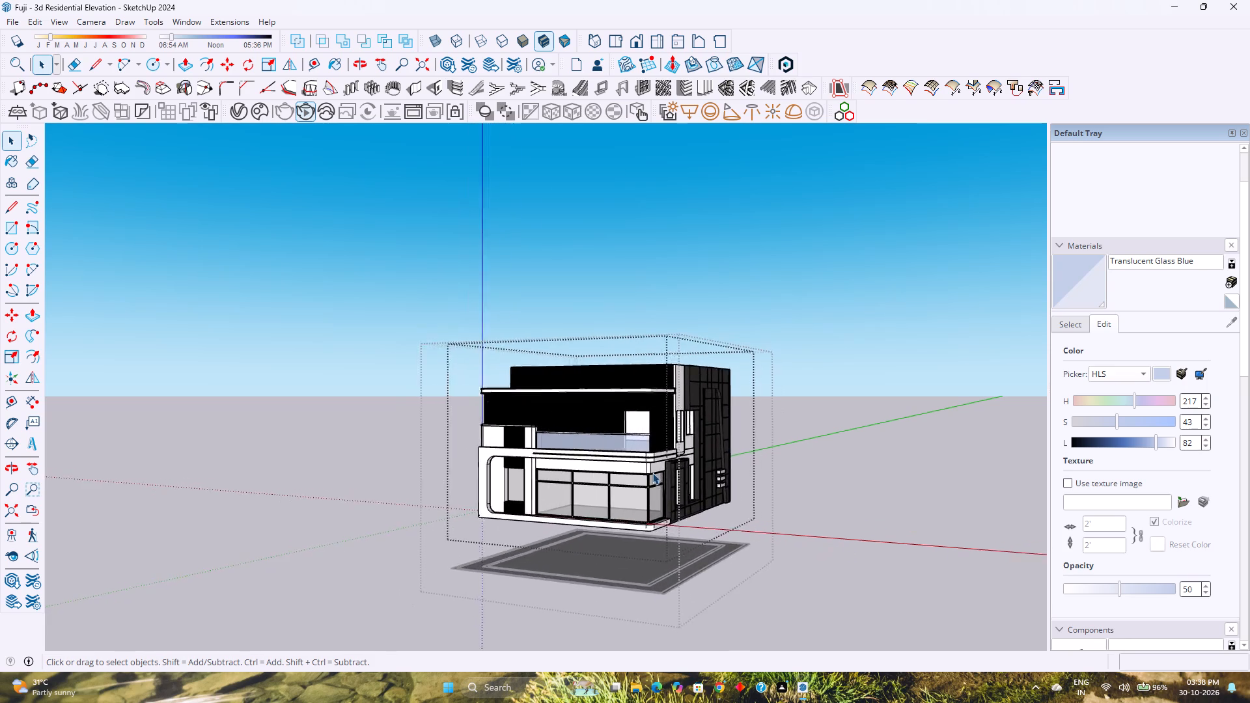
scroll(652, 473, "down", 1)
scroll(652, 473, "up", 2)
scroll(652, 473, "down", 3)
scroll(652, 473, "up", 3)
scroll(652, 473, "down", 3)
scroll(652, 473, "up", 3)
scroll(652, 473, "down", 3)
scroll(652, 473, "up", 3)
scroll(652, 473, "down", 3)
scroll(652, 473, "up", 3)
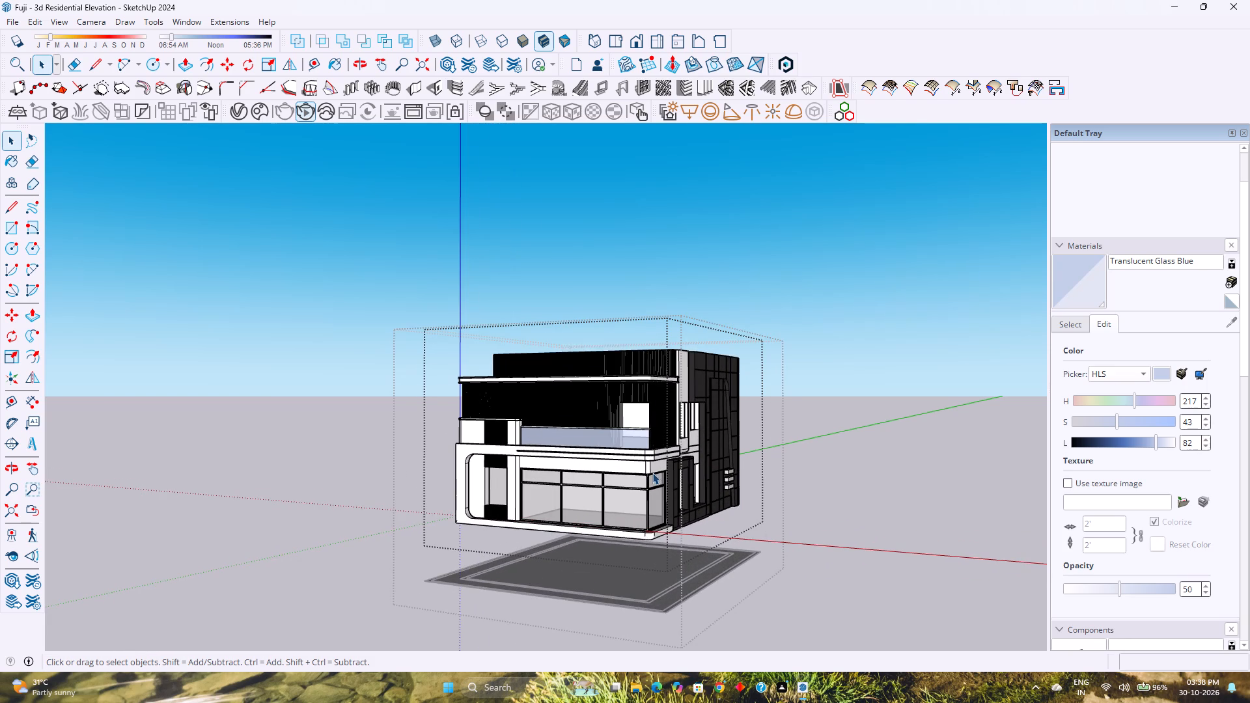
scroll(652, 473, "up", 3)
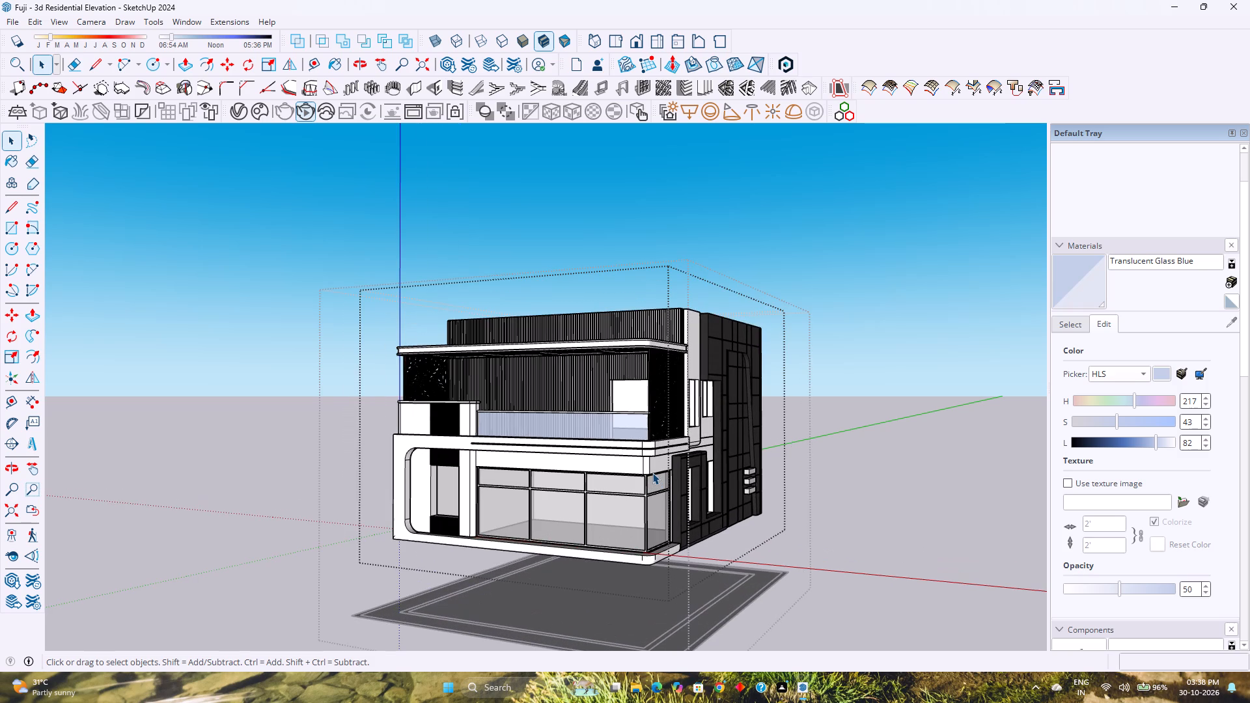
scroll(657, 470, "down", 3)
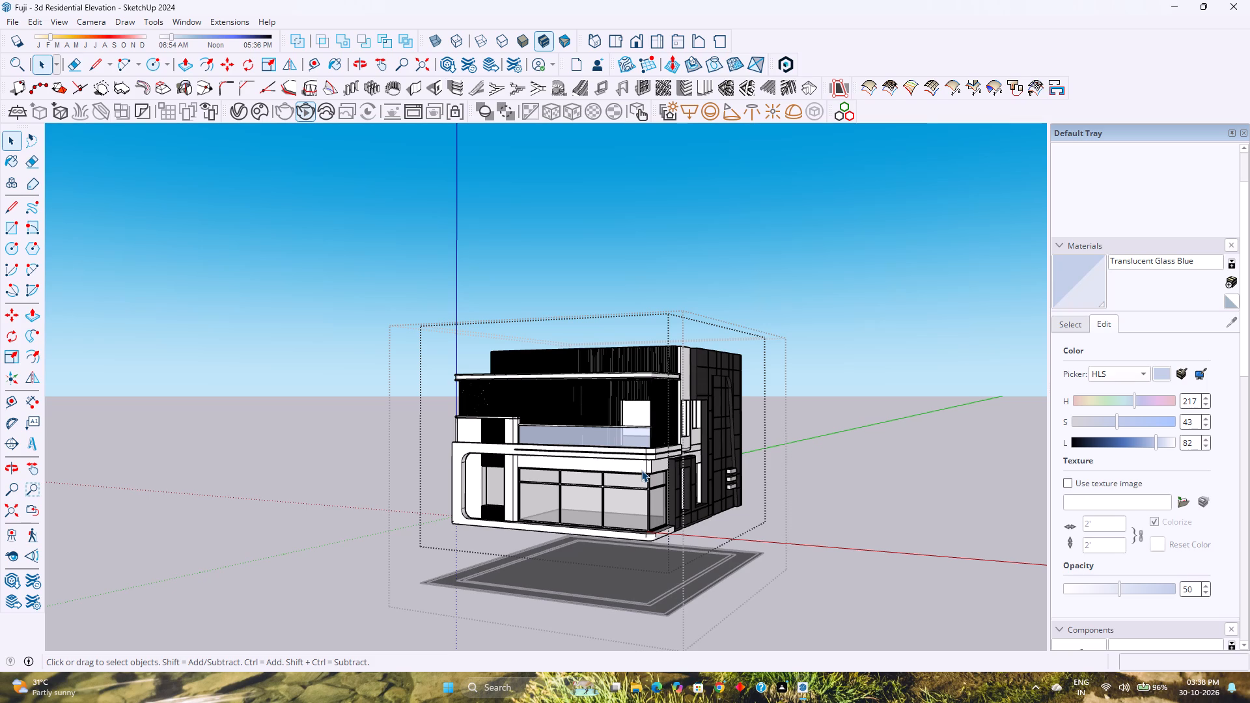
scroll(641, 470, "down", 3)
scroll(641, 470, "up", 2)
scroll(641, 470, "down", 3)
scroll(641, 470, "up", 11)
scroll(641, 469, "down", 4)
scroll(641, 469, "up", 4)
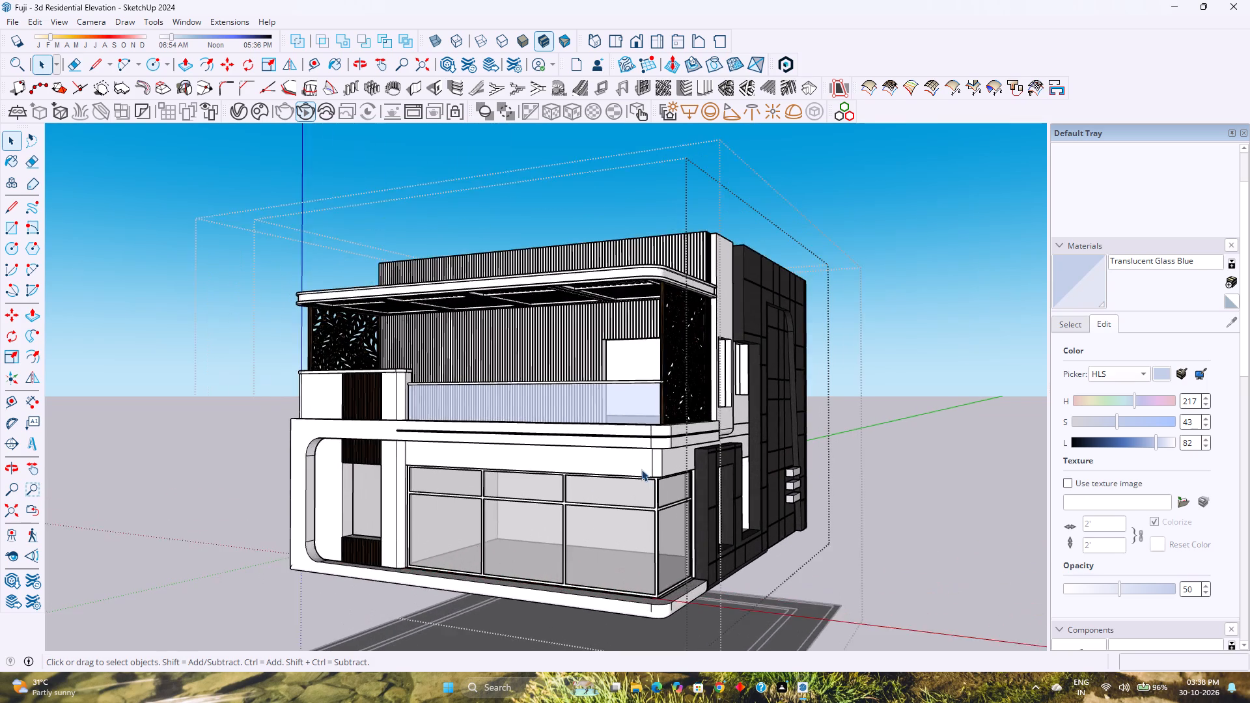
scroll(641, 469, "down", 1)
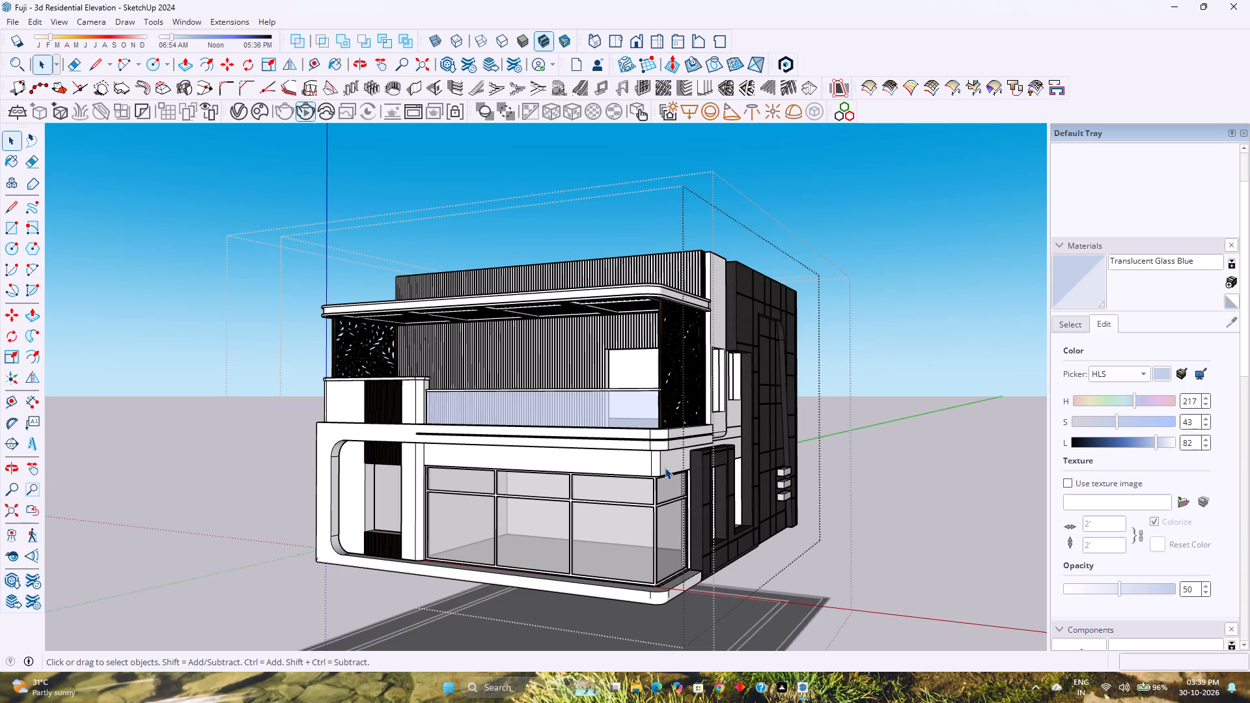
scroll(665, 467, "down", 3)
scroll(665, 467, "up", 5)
Examine the house's dark panelled side wall, its window openings, the patterned balcony screen and the front corner from several angles.
middle_click_drag(663, 476, 676, 383, "shift")
middle_click(676, 383, "shift")
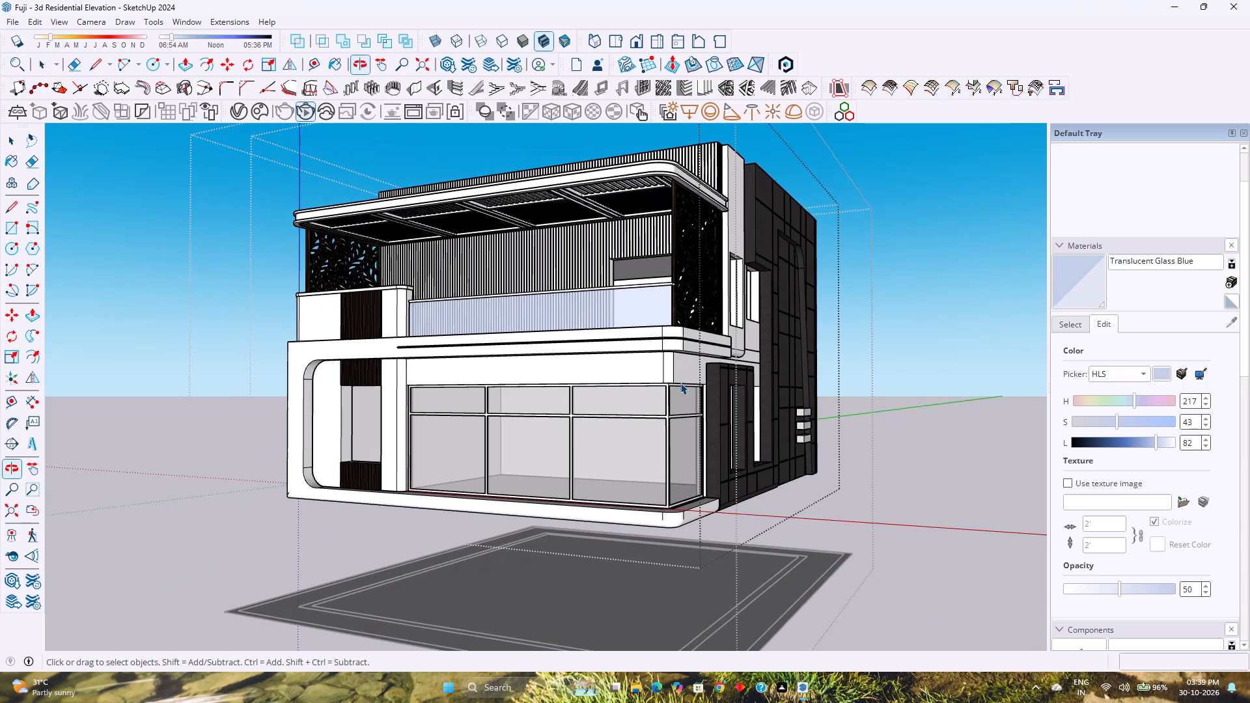
scroll(680, 383, "down", 1)
scroll(727, 488, "up", 3)
scroll(727, 488, "down", 3)
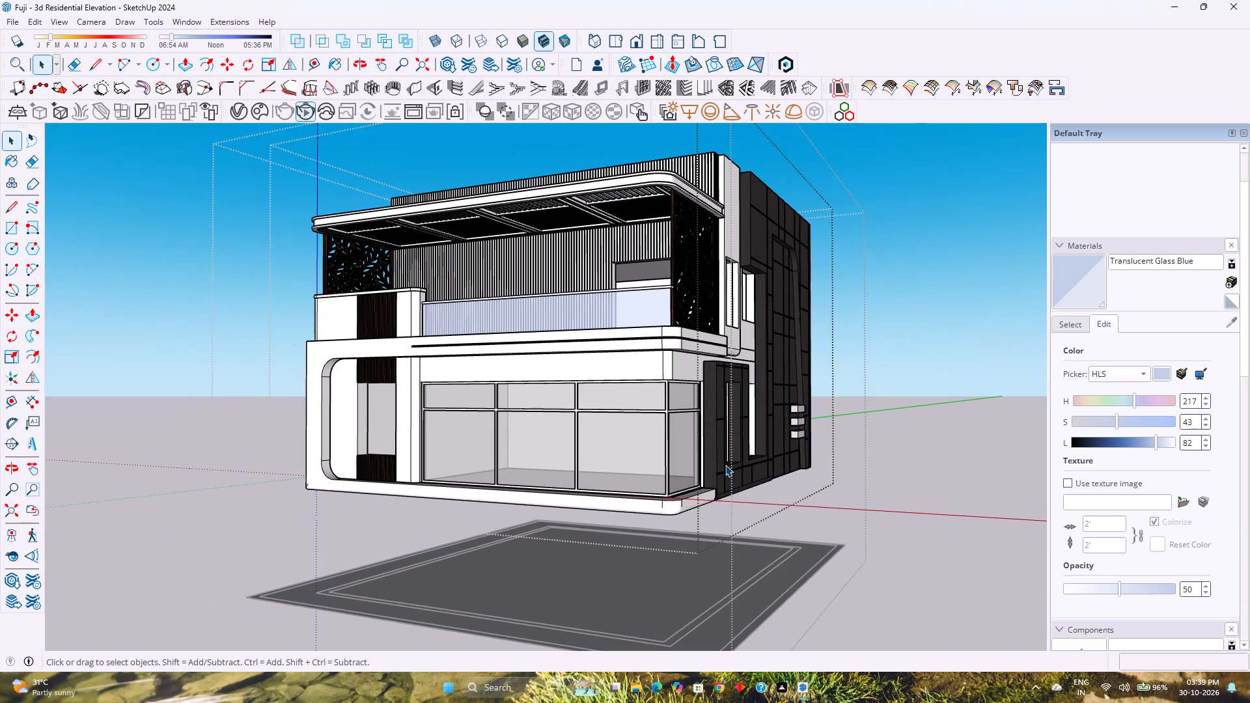
middle_click_drag(760, 406, 535, 447)
middle_click(535, 447)
scroll(542, 443, "up", 4)
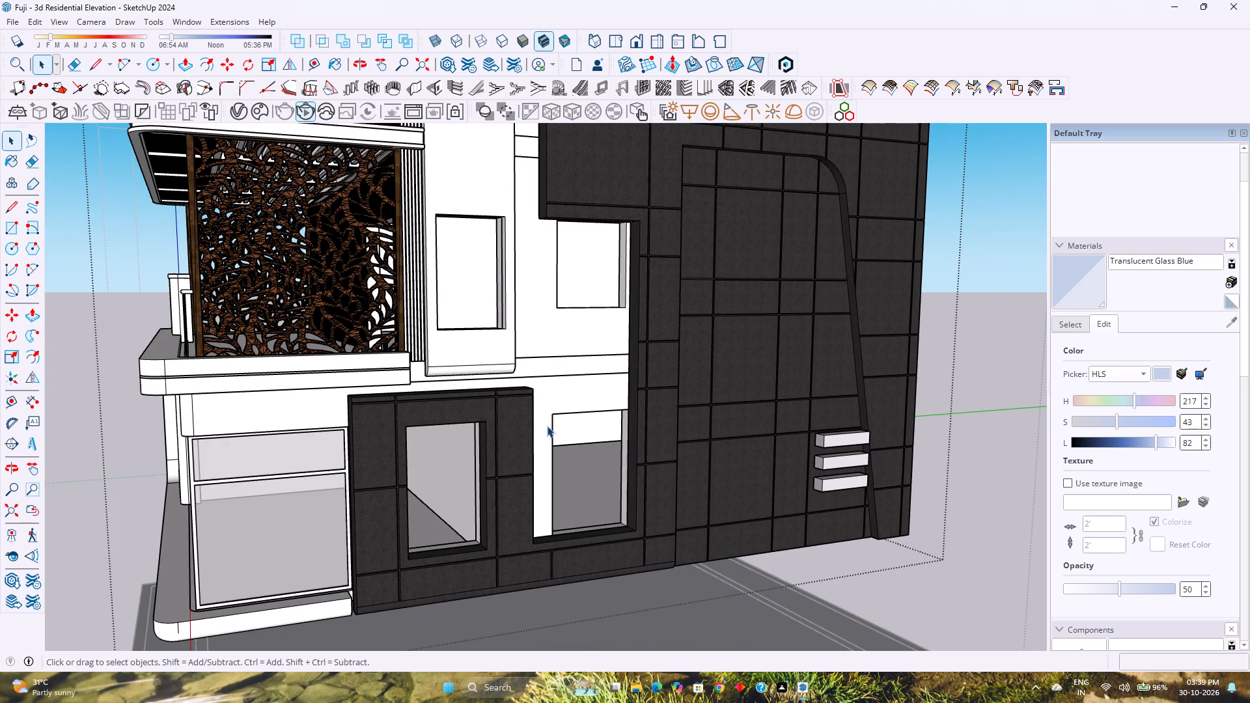
scroll(477, 371, "up", 3)
scroll(489, 374, "down", 2)
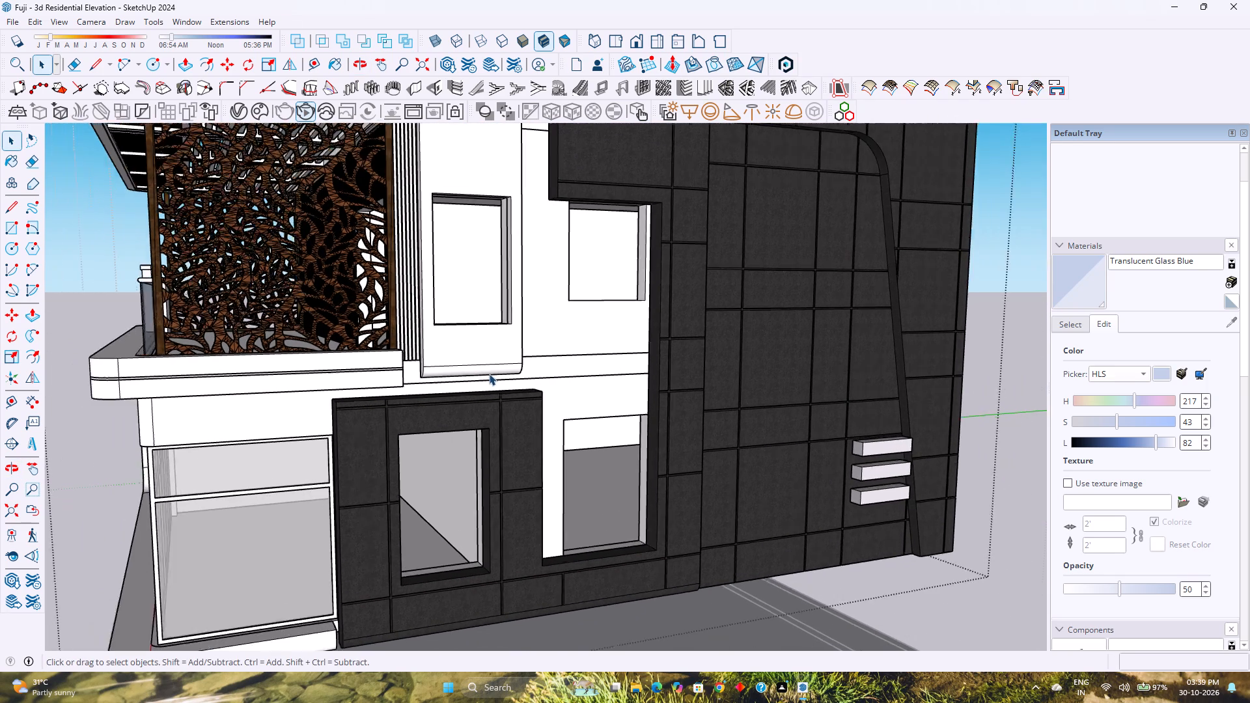
scroll(489, 374, "down", 1)
middle_click_drag(489, 374, 549, 367)
middle_click(550, 367)
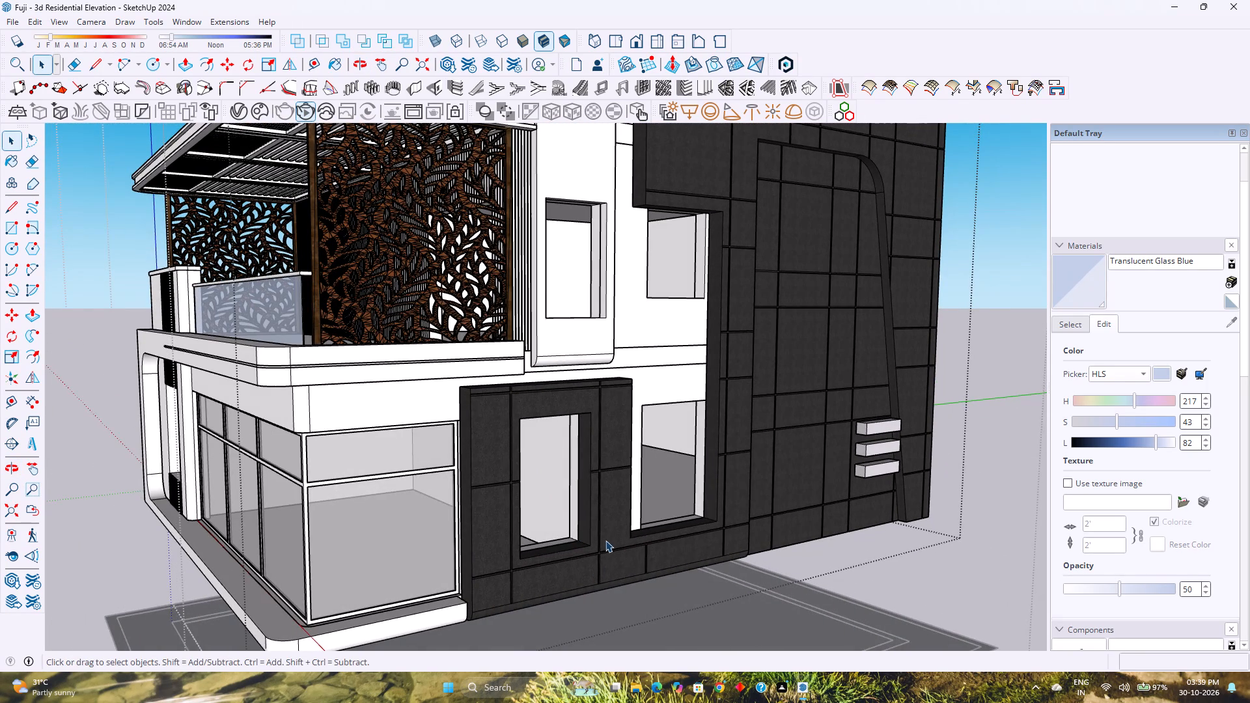
scroll(593, 542, "up", 3)
middle_click_drag(588, 534, 701, 510)
middle_click(701, 510)
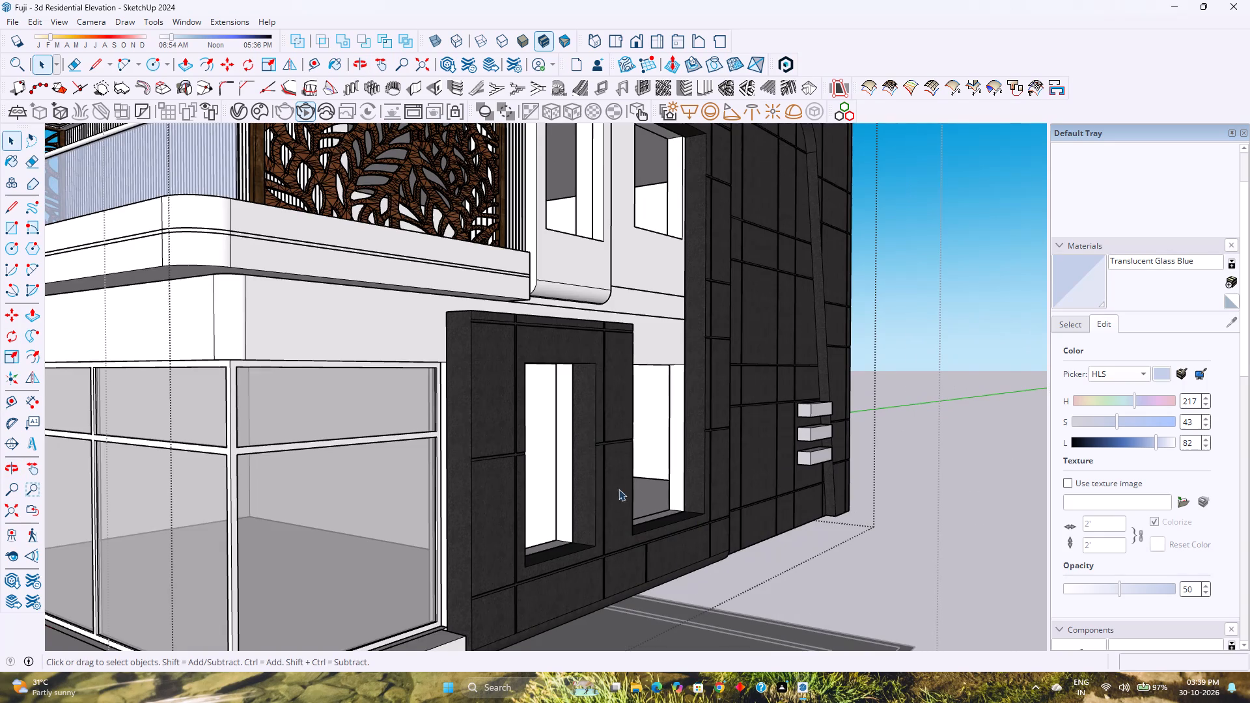
scroll(607, 484, "down", 3)
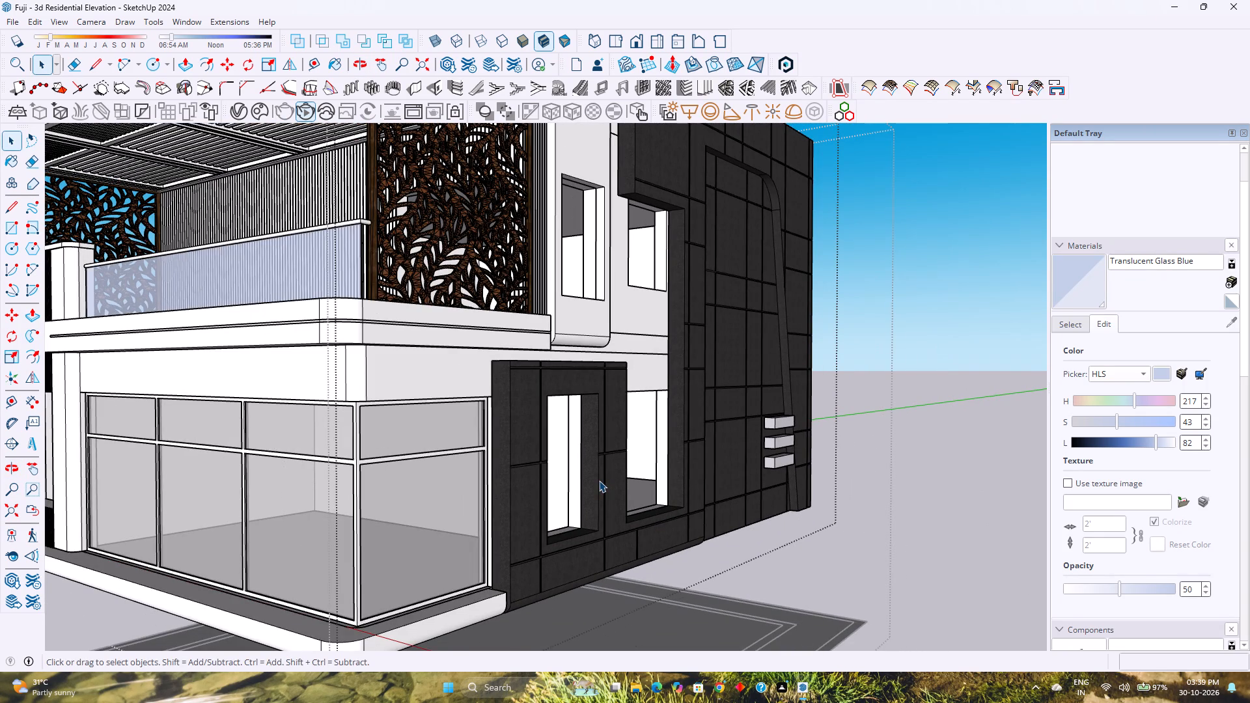
scroll(697, 351, "up", 2)
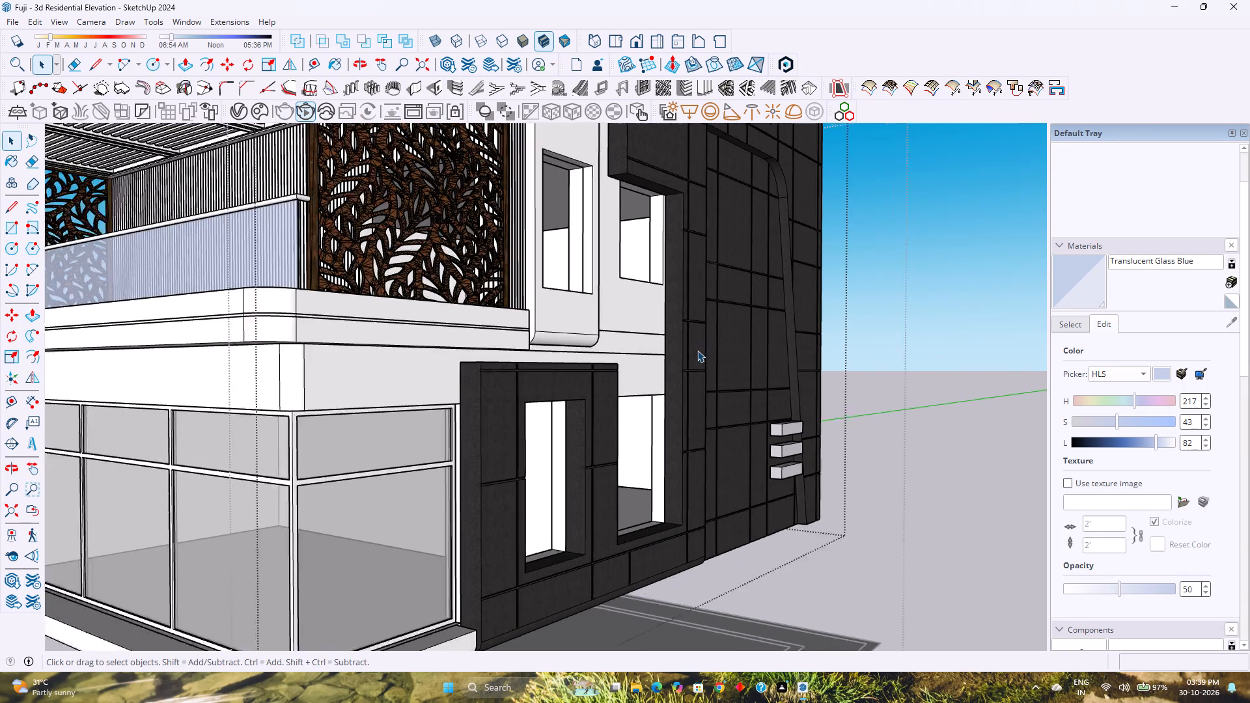
scroll(661, 356, "up", 1)
middle_click_drag(654, 358, 400, 325)
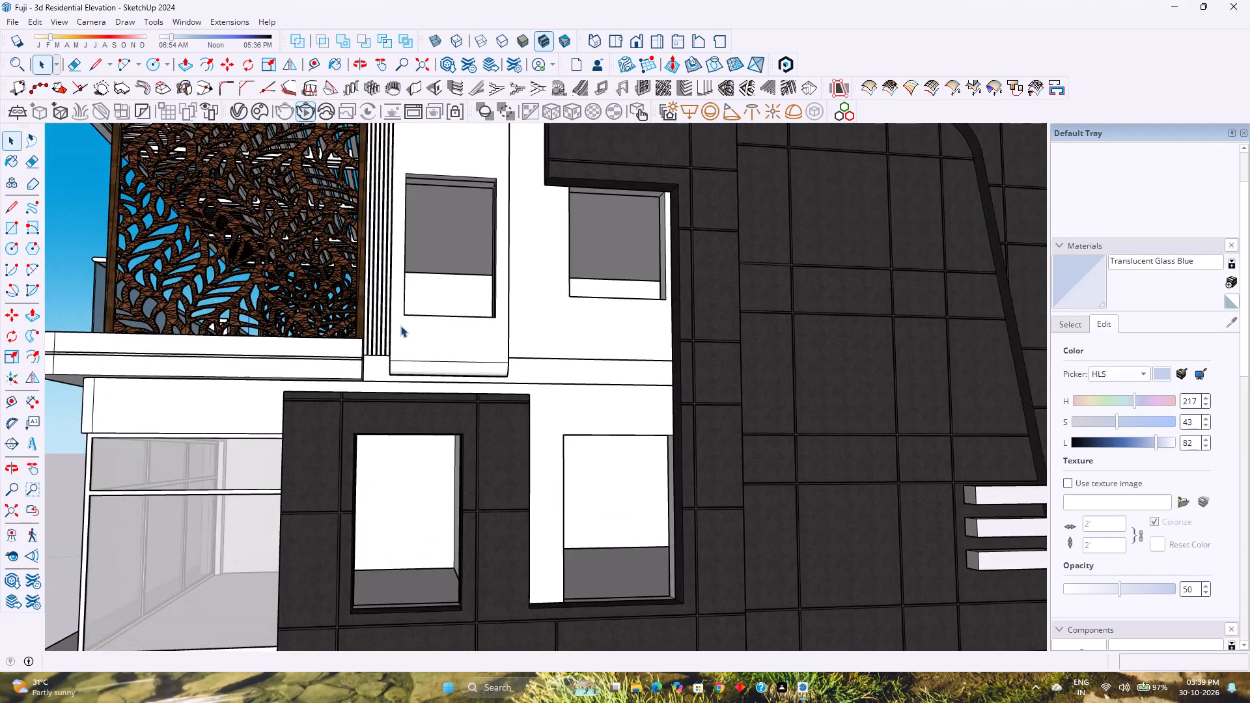
scroll(400, 325, "down", 7)
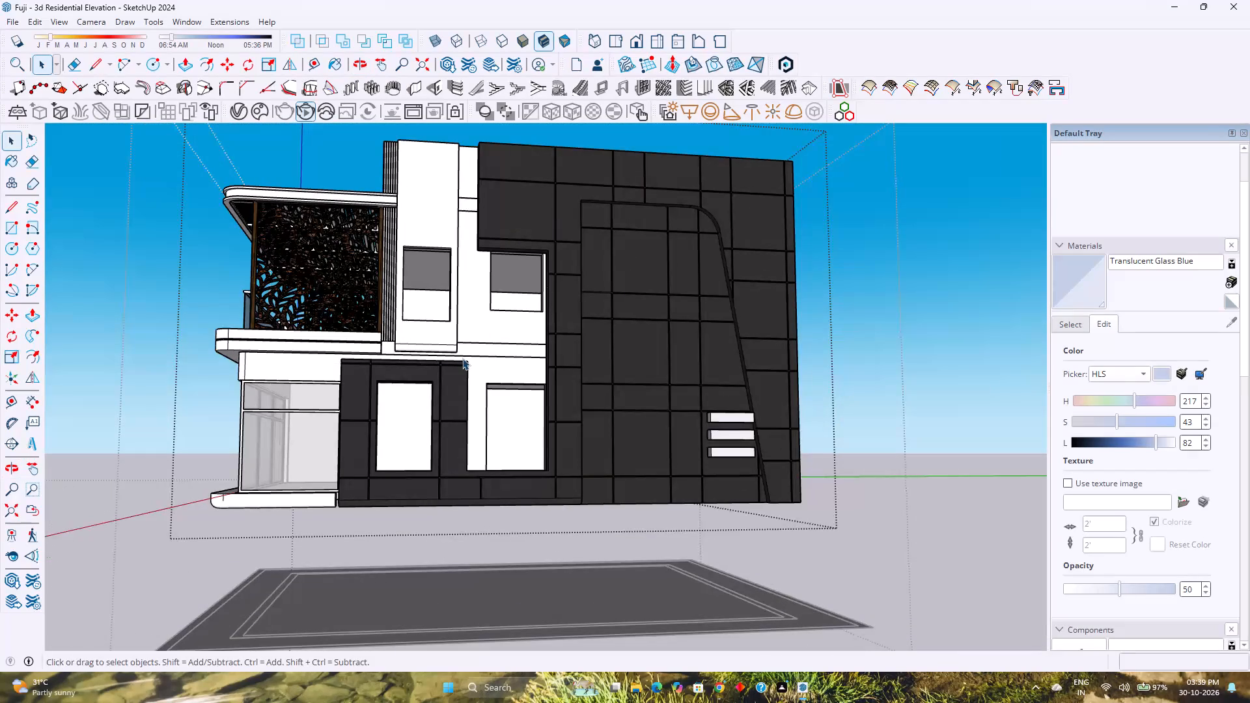
middle_click_drag(475, 367, 650, 404)
middle_click(650, 404)
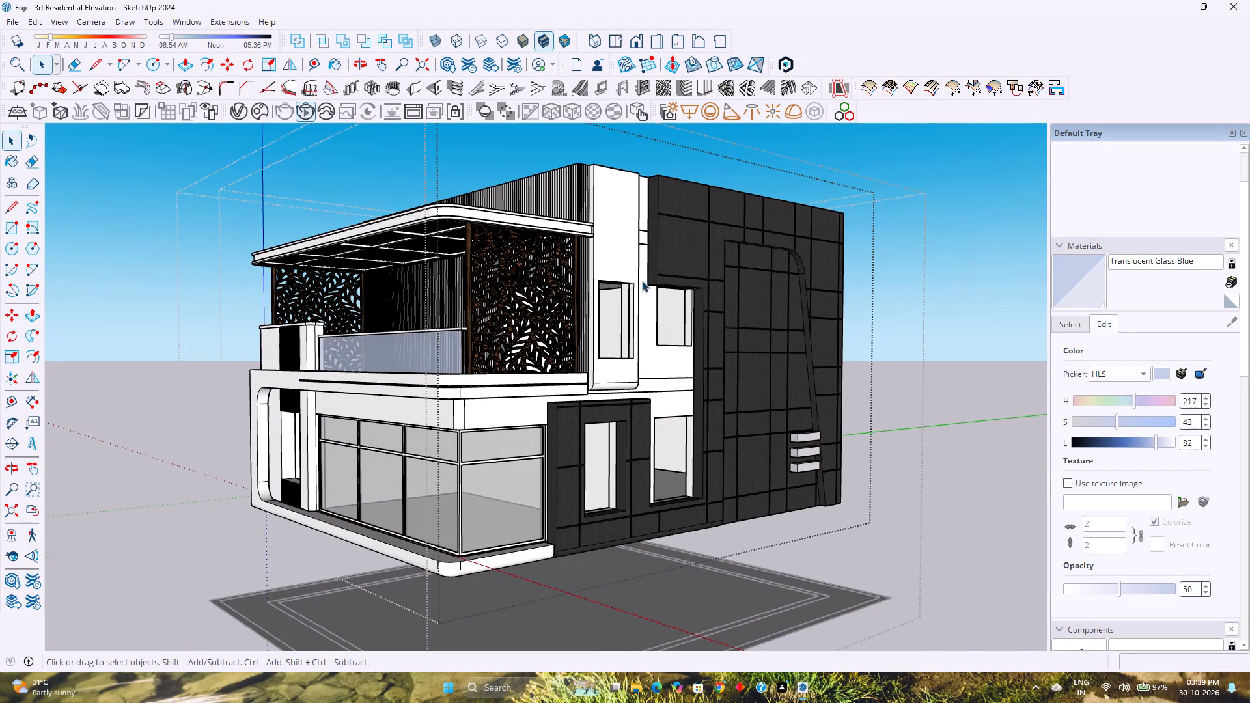
middle_click_drag(565, 324, 671, 337)
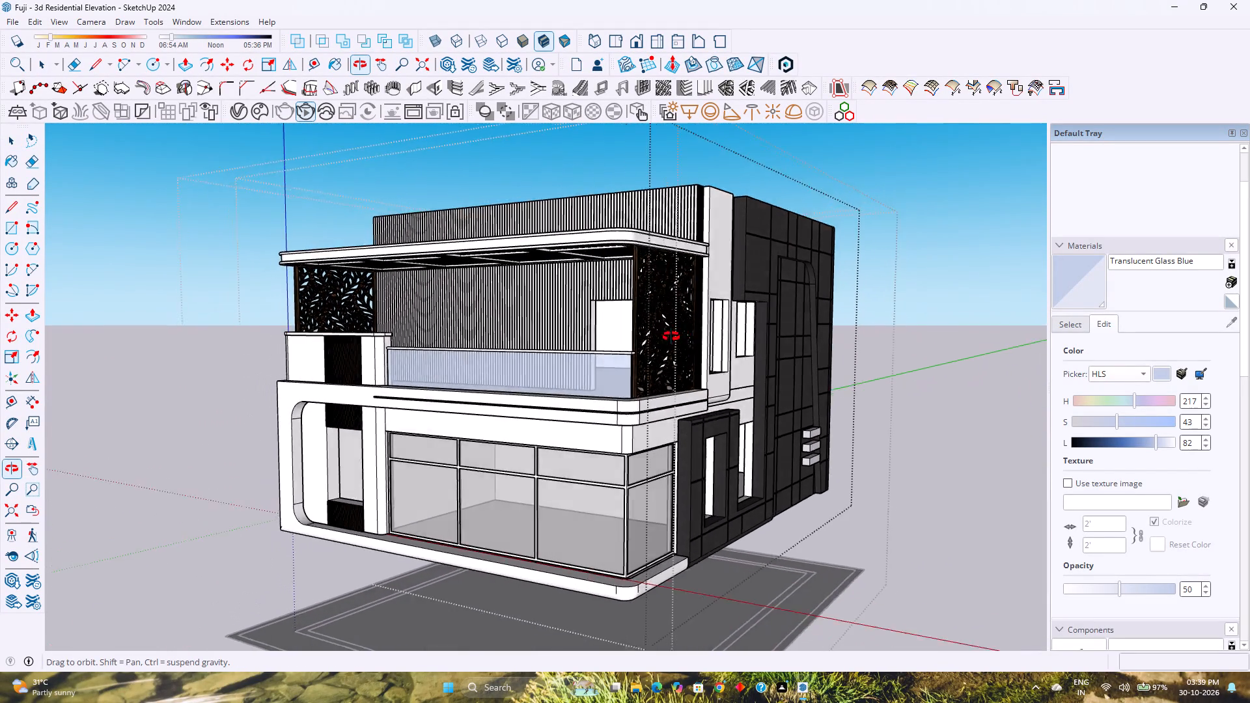
Paint the louvred wall behind the upper-floor balcony with Wood Cherry Original from the Wood materials.
middle_click_drag(671, 337, 686, 332)
middle_click(686, 332)
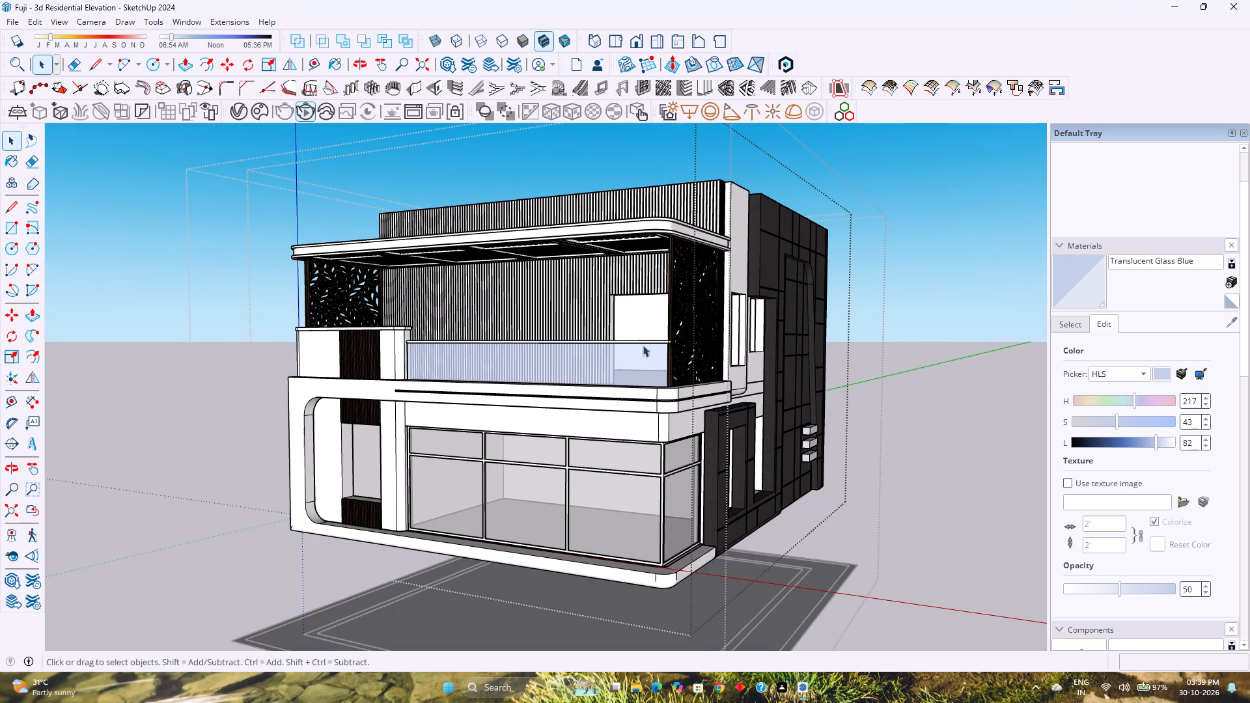
double_click(487, 299)
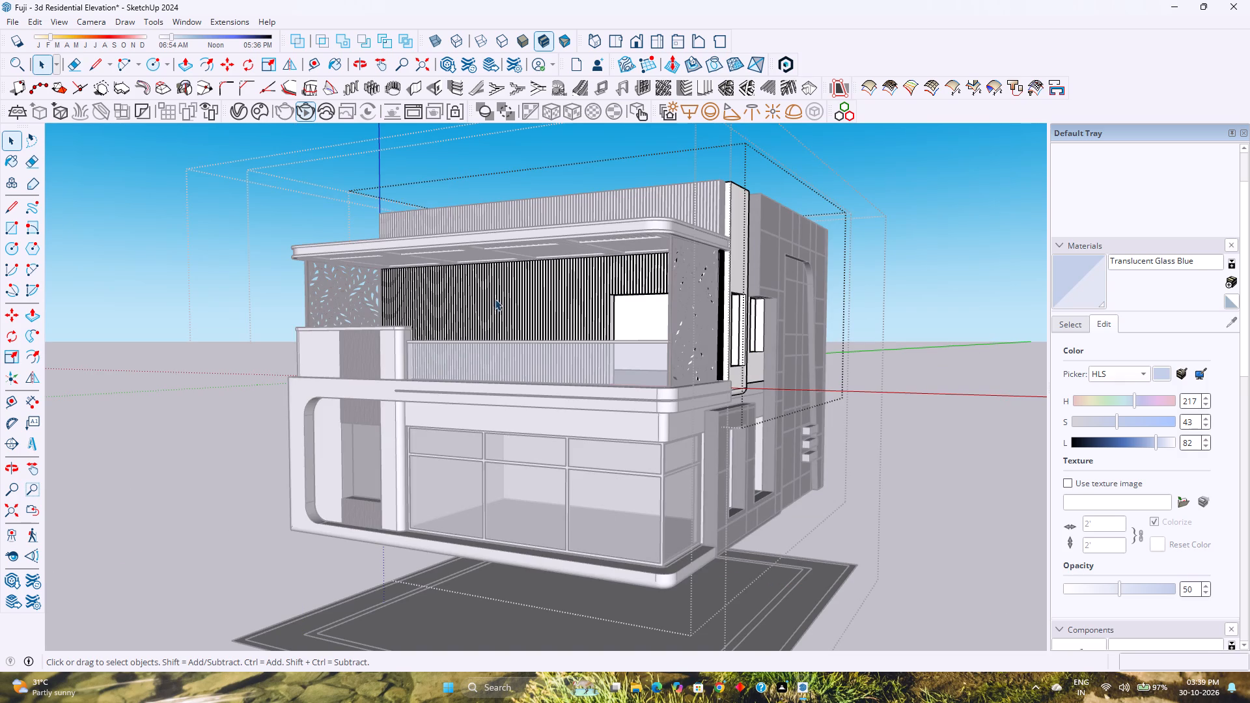
left_click(1063, 331)
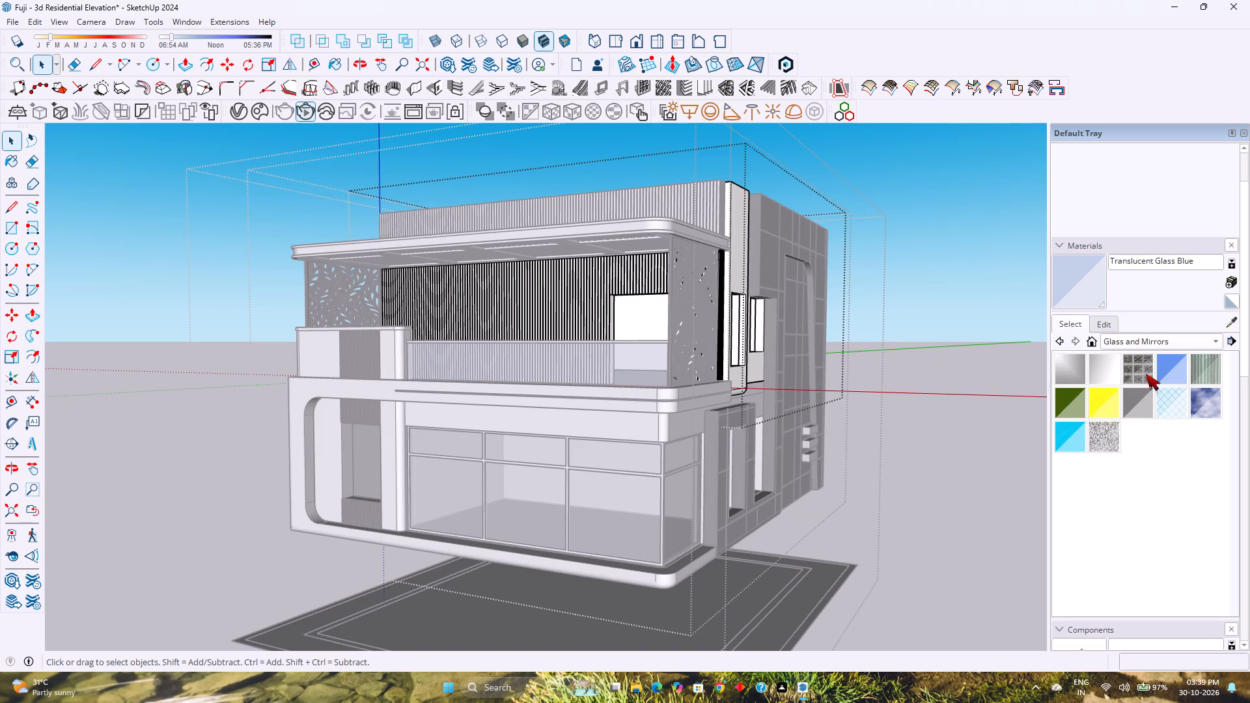
left_click(1150, 347)
left_click(1077, 515)
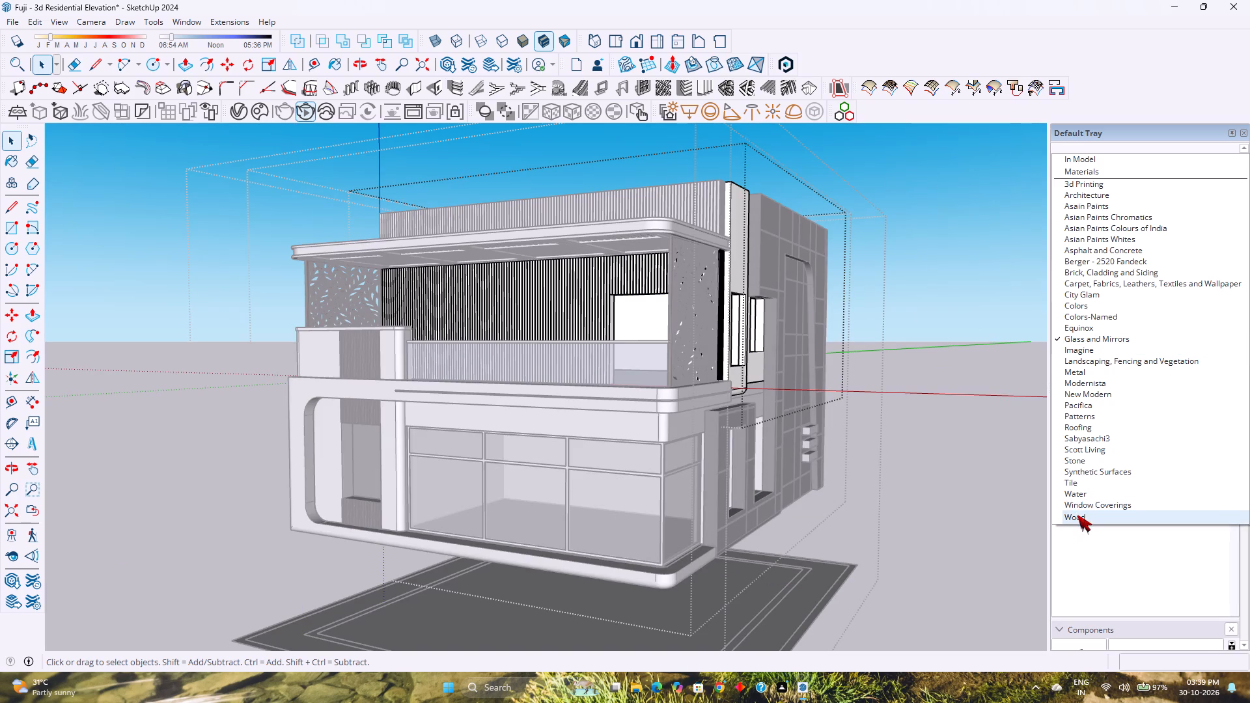
left_click(1148, 364)
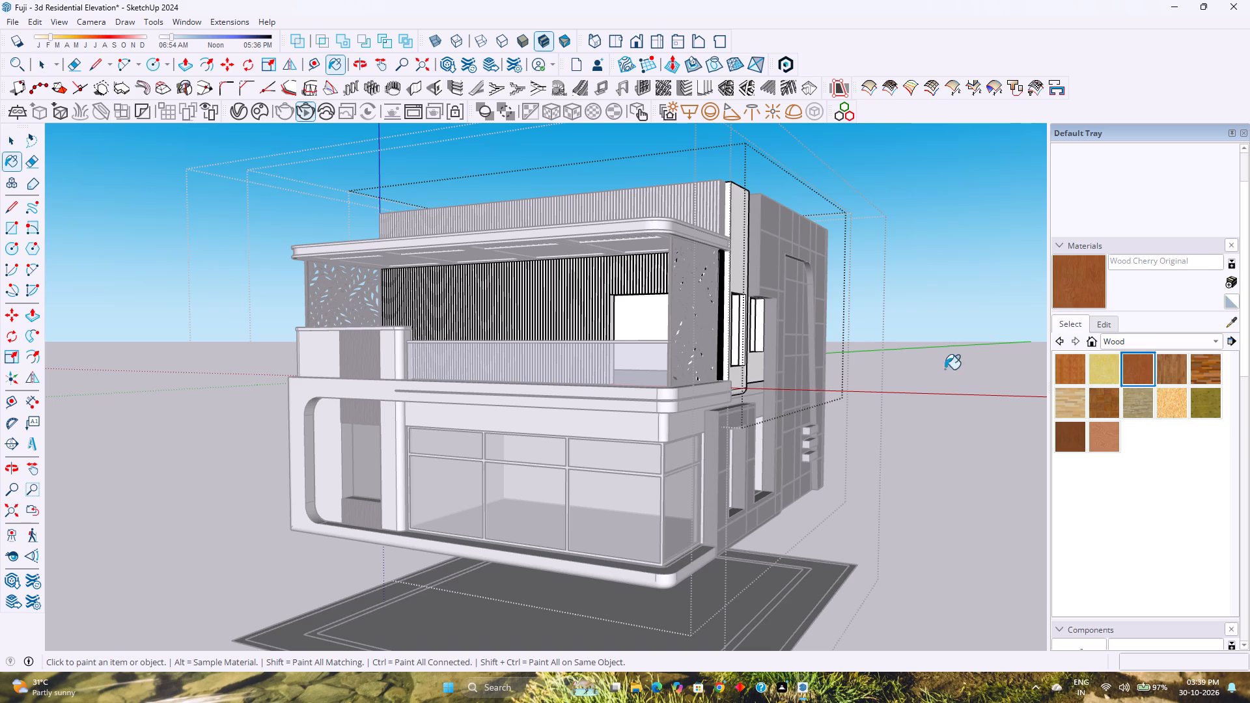
left_click(556, 303)
Paint the louvres on the roof parapet's front and corner with Wood Cherry Original.
scroll(688, 255, "up", 1)
middle_click_drag(693, 256, 609, 343)
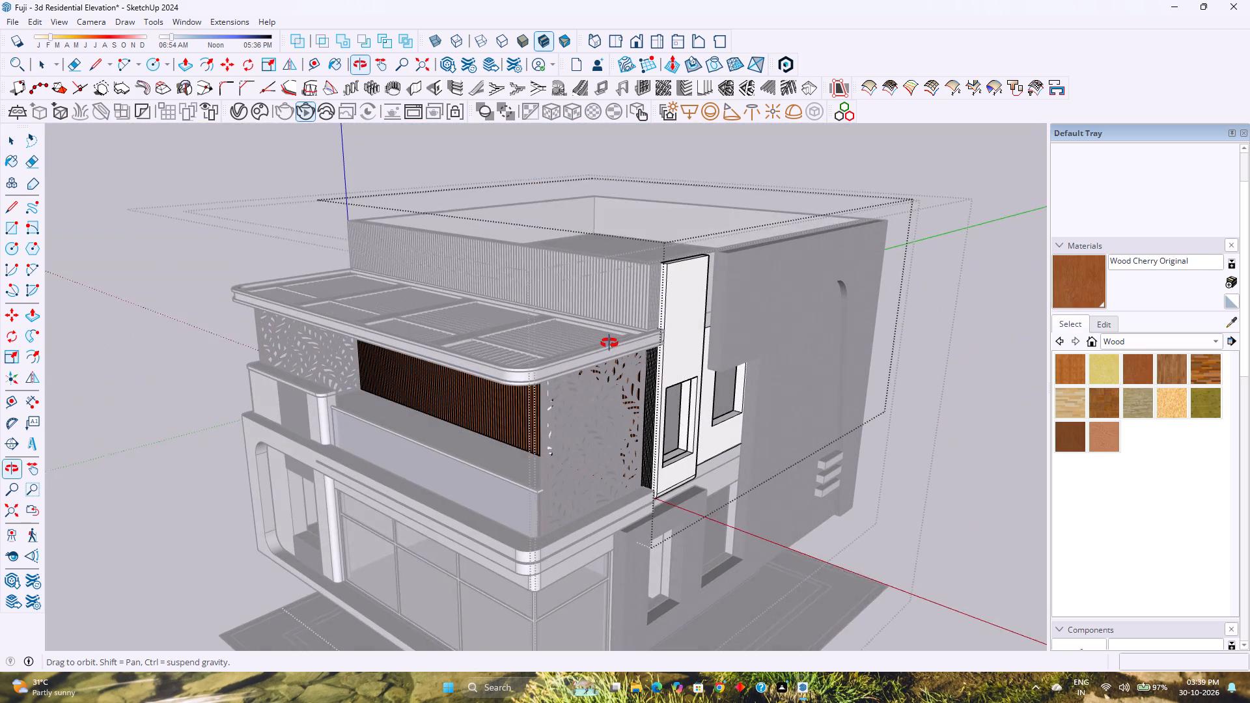
middle_click_drag(609, 343, 615, 332)
middle_click(616, 332)
key("Escape")
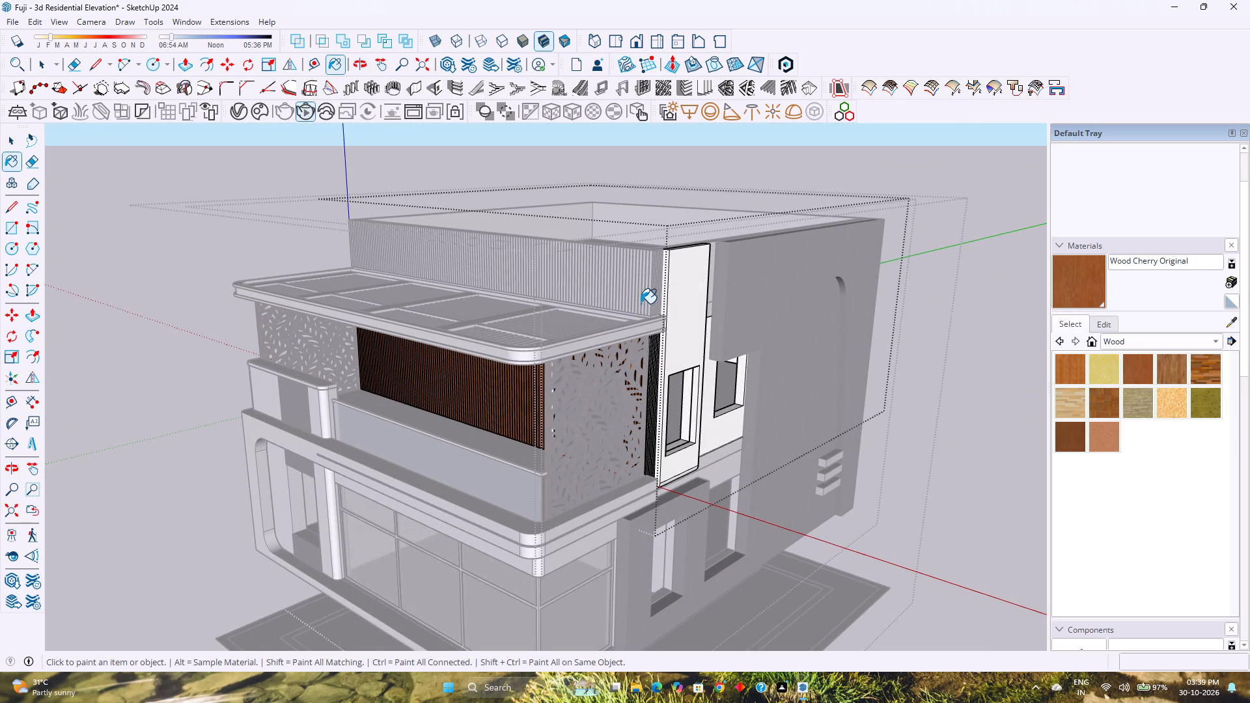
key("Escape")
key("space")
key("Escape")
left_click(643, 290)
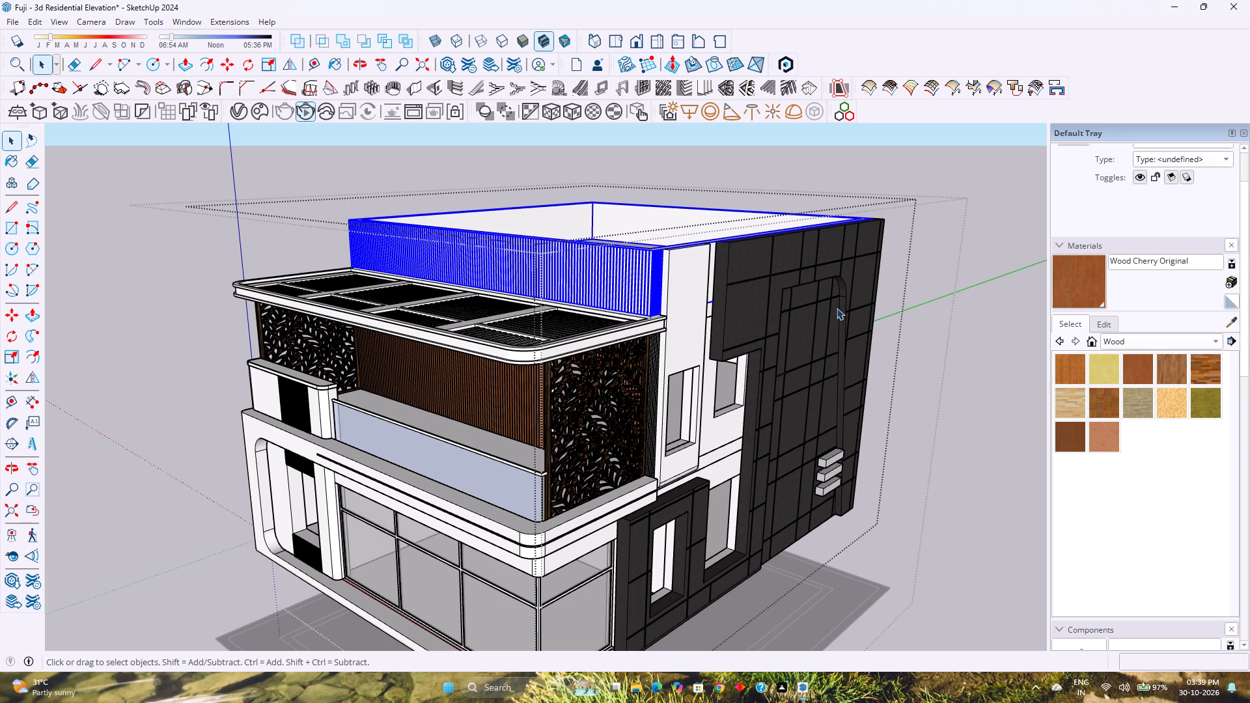
double_click(636, 281)
left_click(1070, 283)
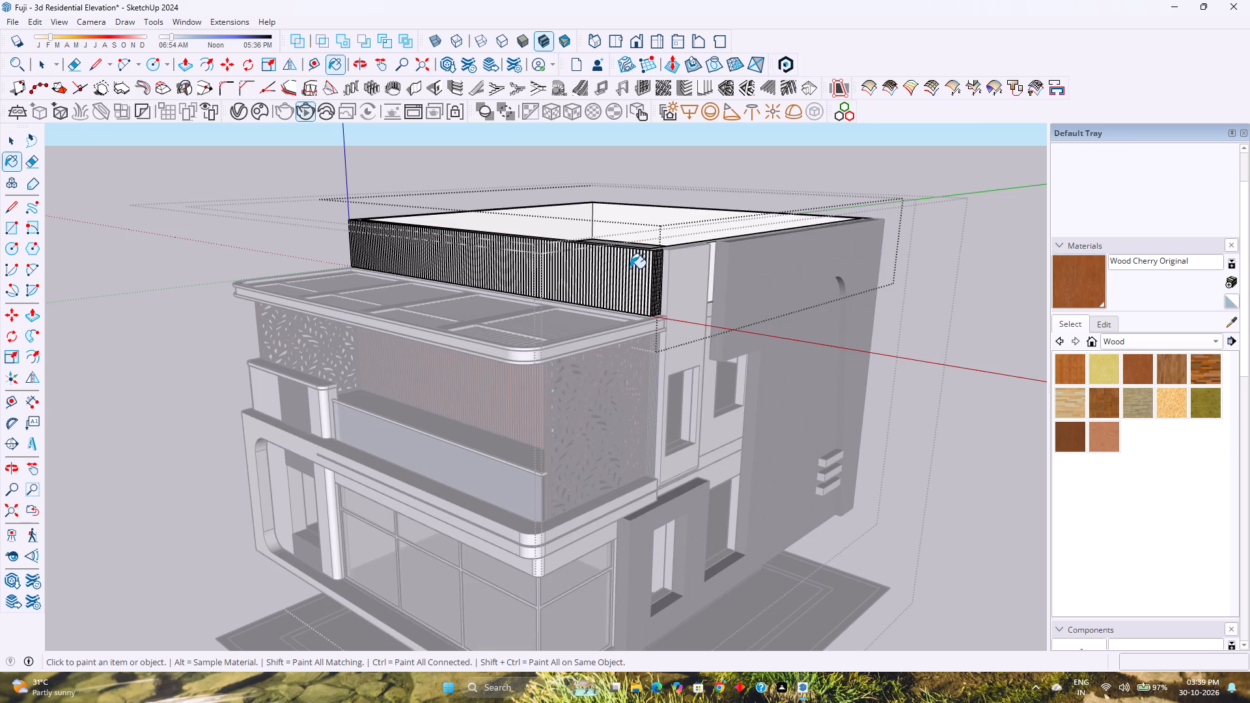
left_click(629, 268)
scroll(656, 277, "up", 3)
left_click(656, 277)
key("Escape")
key("space")
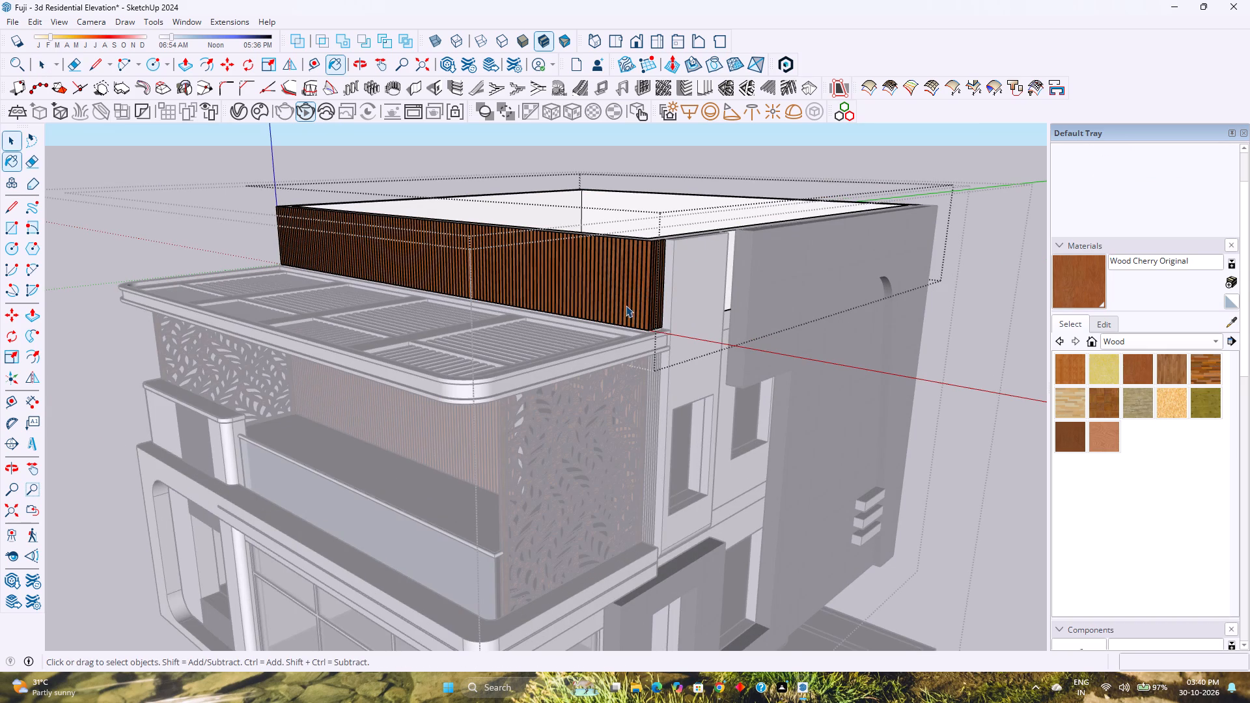
key("Escape")
Paint the narrow strip of side louvres between the patterned screen and the white window wall with Wood Cherry Original.
left_click(660, 377)
double_click(659, 379)
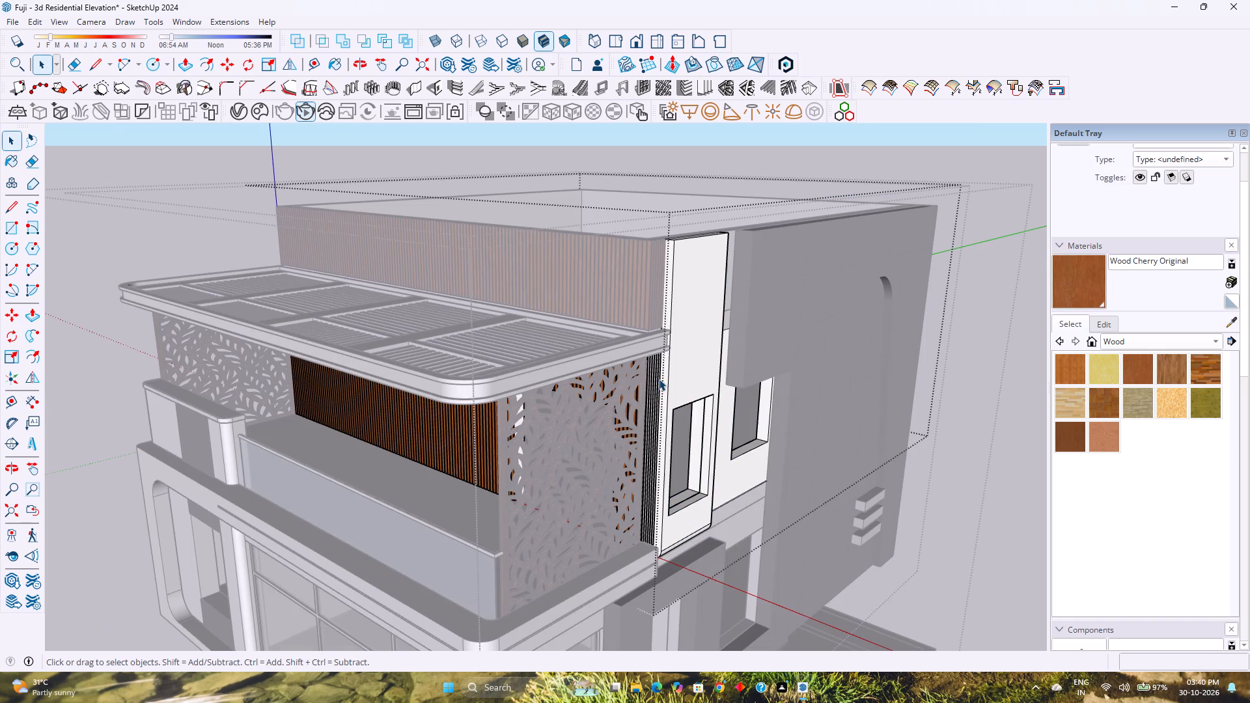
left_click(1099, 279)
left_click(652, 394)
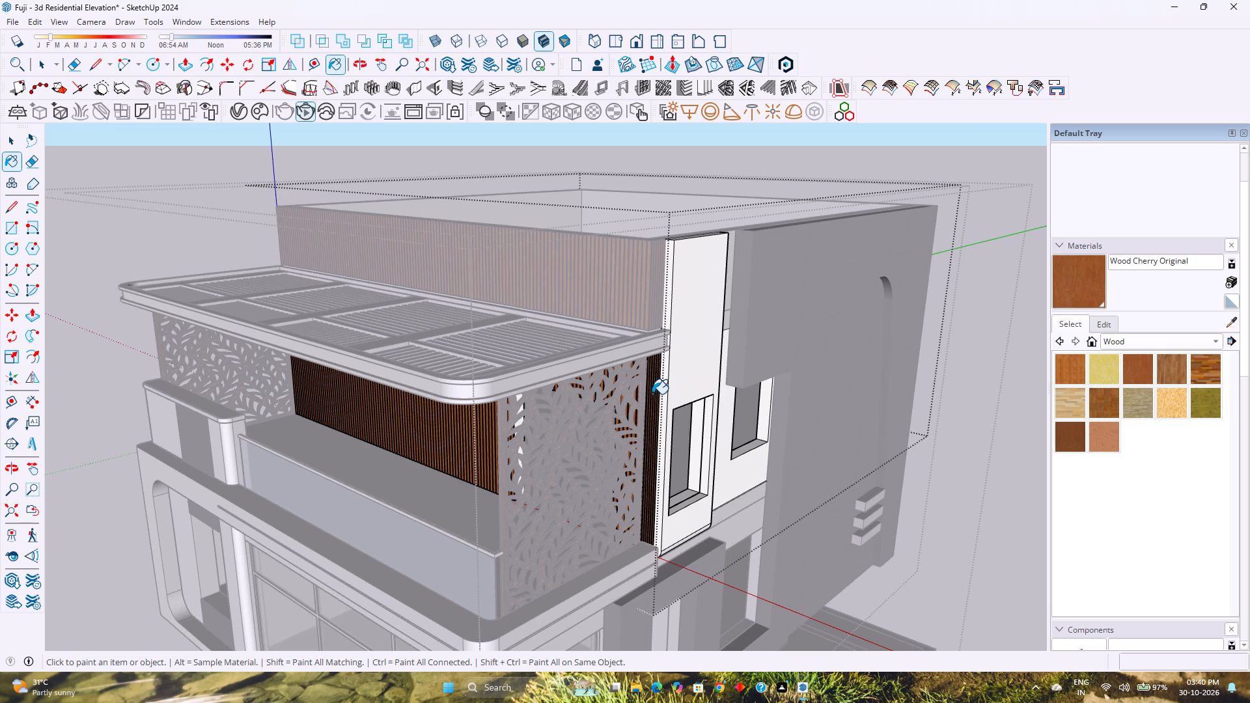
key("space")
key("Escape")
Adjust the Wood Cherry Original colour to saturation 45 and lightness 32.
scroll(622, 419, "down", 2)
middle_click_drag(602, 422, 703, 322)
middle_click(703, 322)
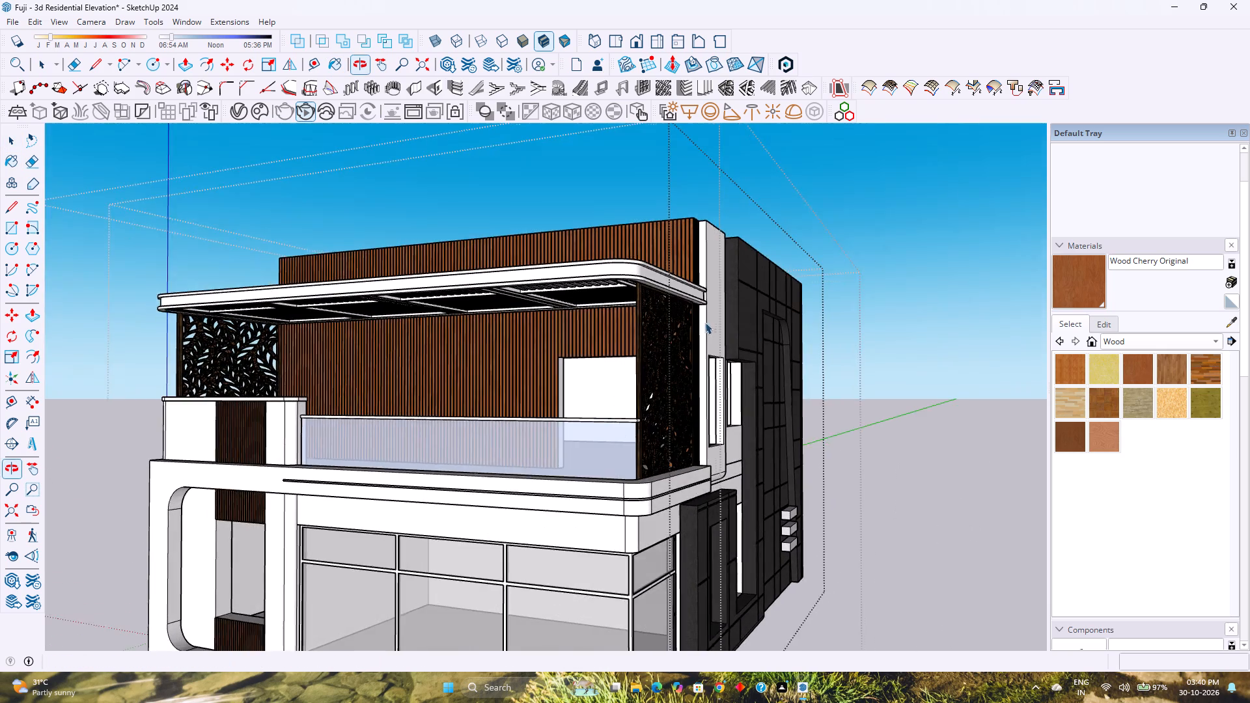
scroll(779, 337, "up", 2)
left_click(1110, 320)
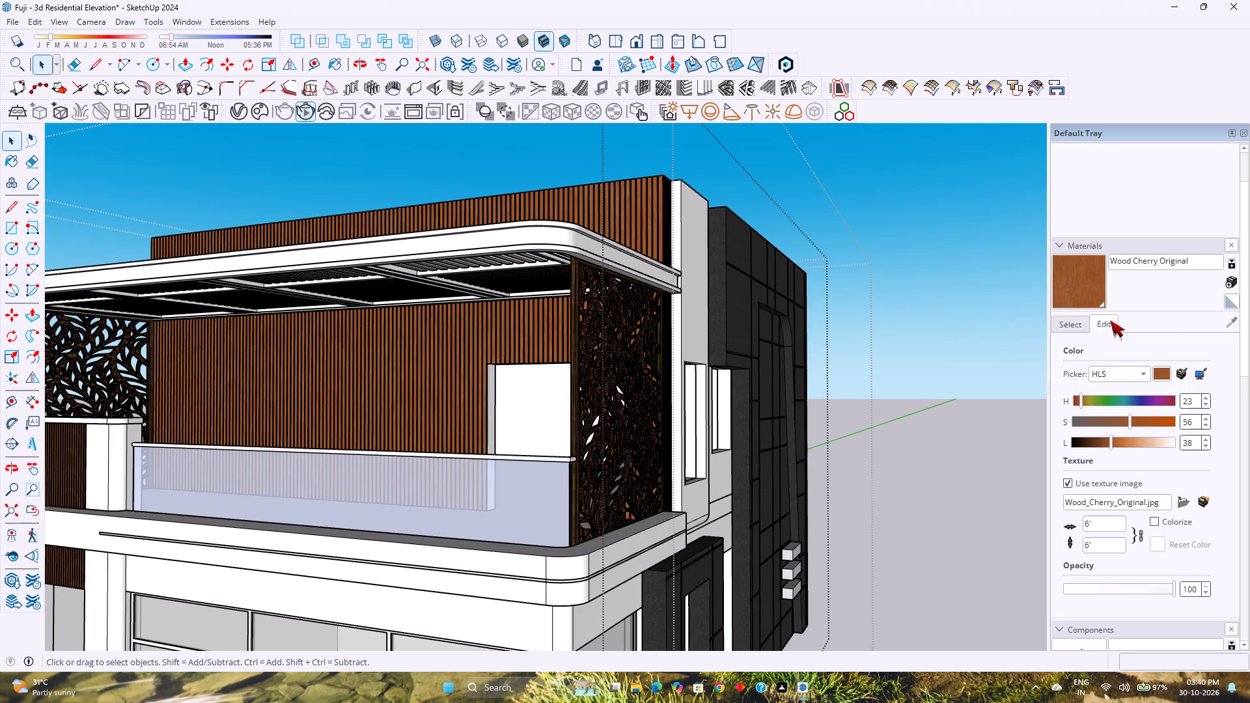
left_click_drag(1133, 425, 1118, 424)
scroll(1111, 443, "up", 1)
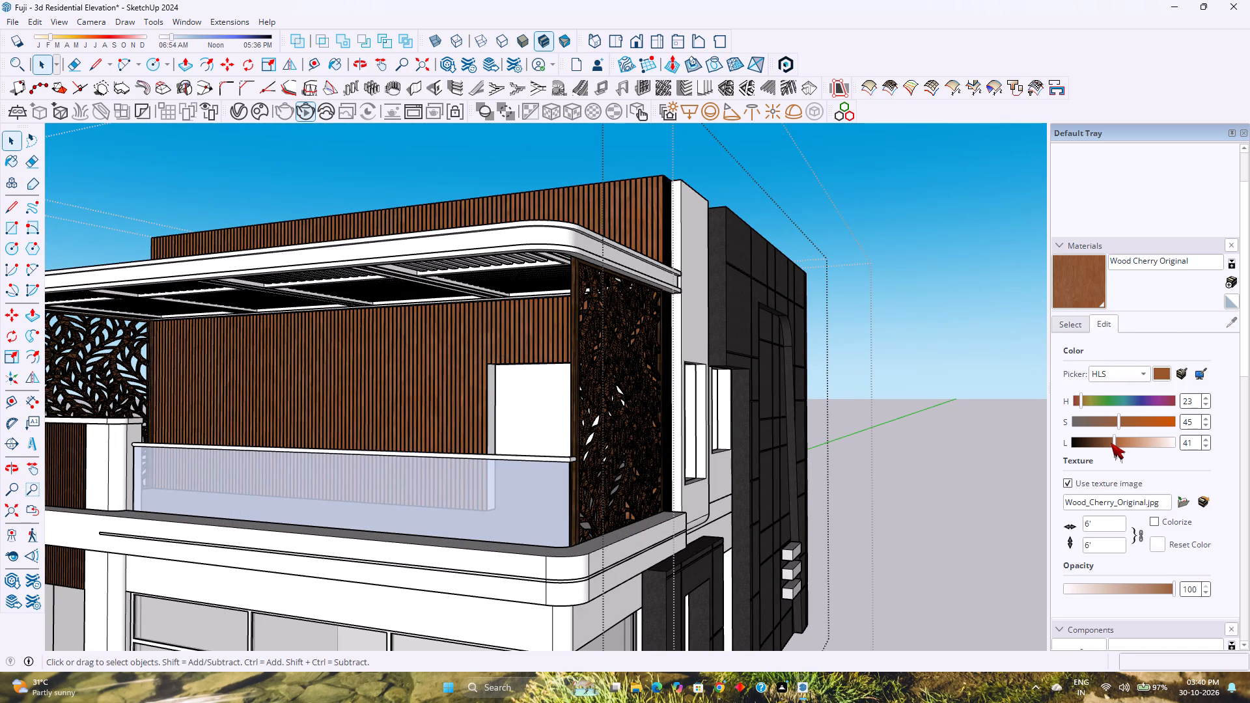
scroll(1111, 443, "down", 4)
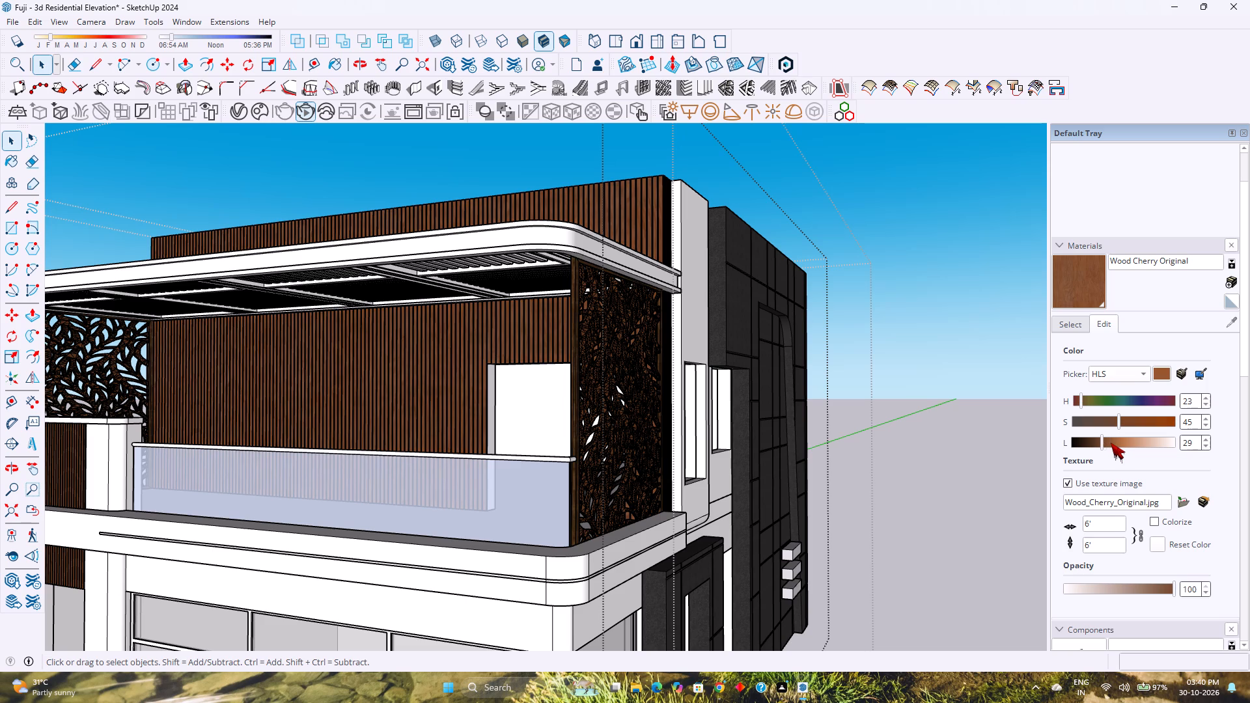
scroll(1111, 443, "up", 1)
scroll(853, 447, "down", 2)
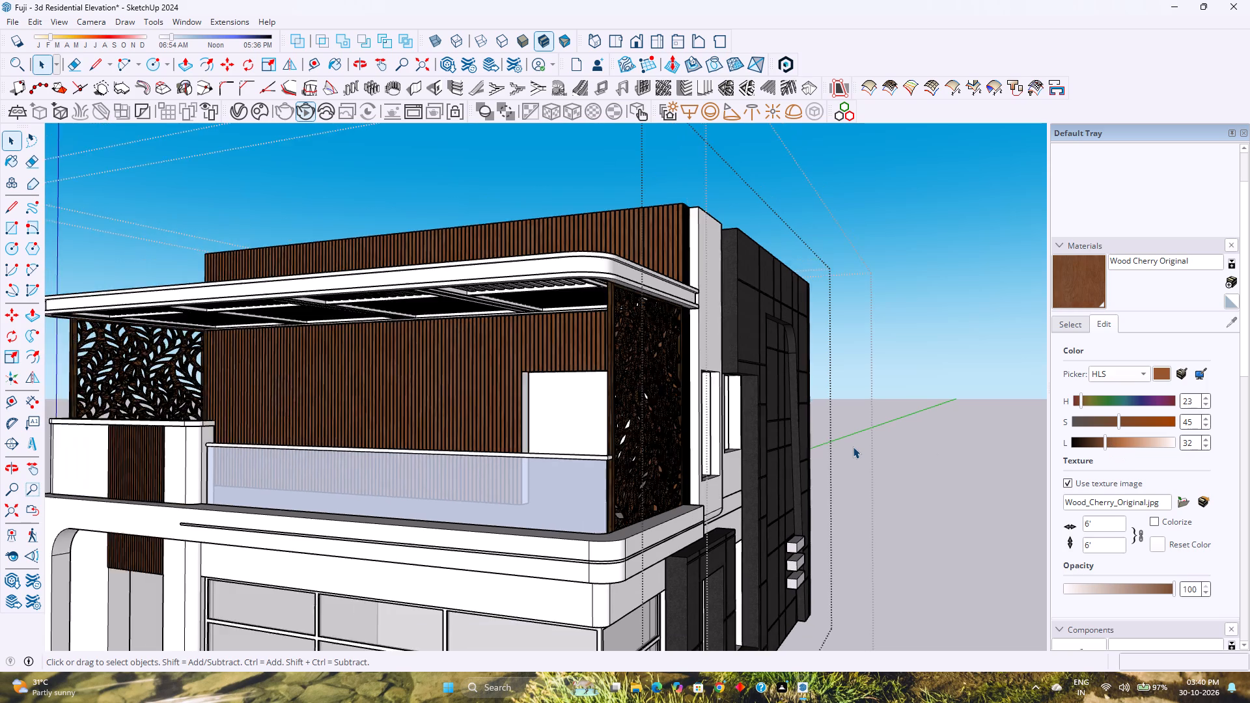
Save the model with the wood-clad house front in view.
scroll(853, 447, "down", 1)
left_click(853, 447)
scroll(853, 447, "down", 2)
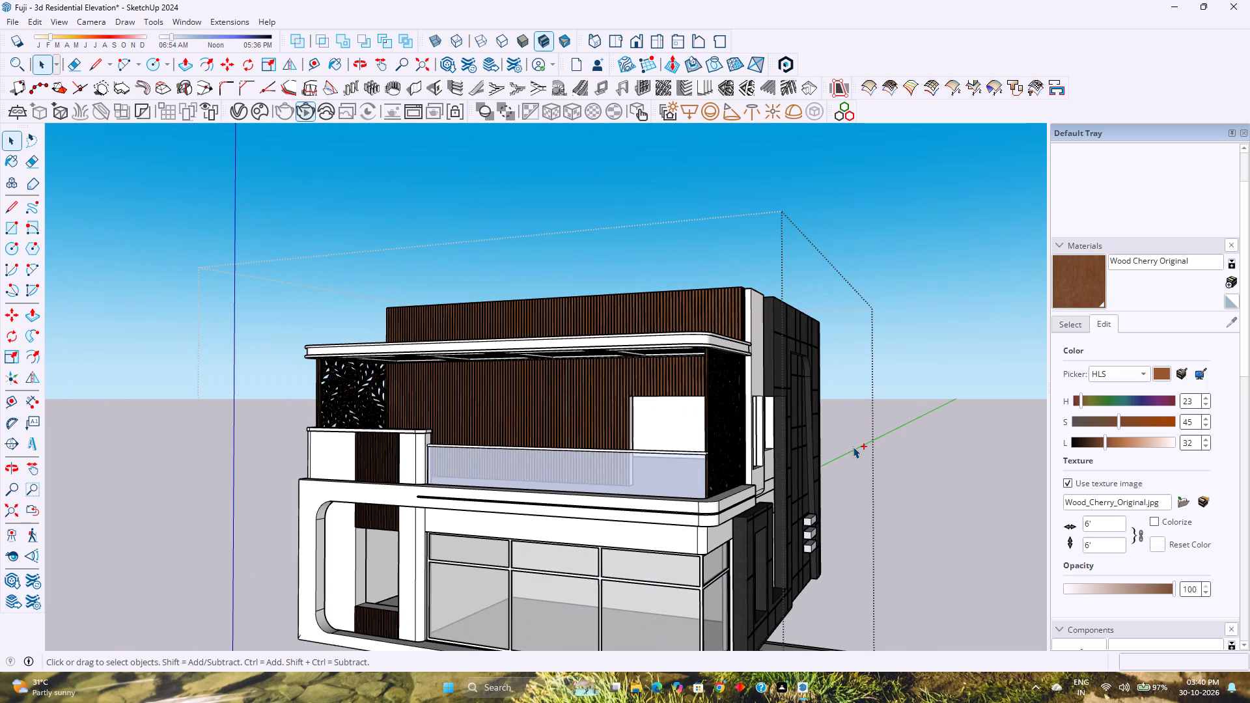
key("ctrl+s")
left_click(853, 447)
Examine the full house front with its wood-clad parapet and balcony wall.
scroll(921, 466, "down", 3)
scroll(822, 593, "down", 3)
scroll(885, 587, "up", 3)
scroll(888, 589, "down", 3)
scroll(941, 595, "up", 3)
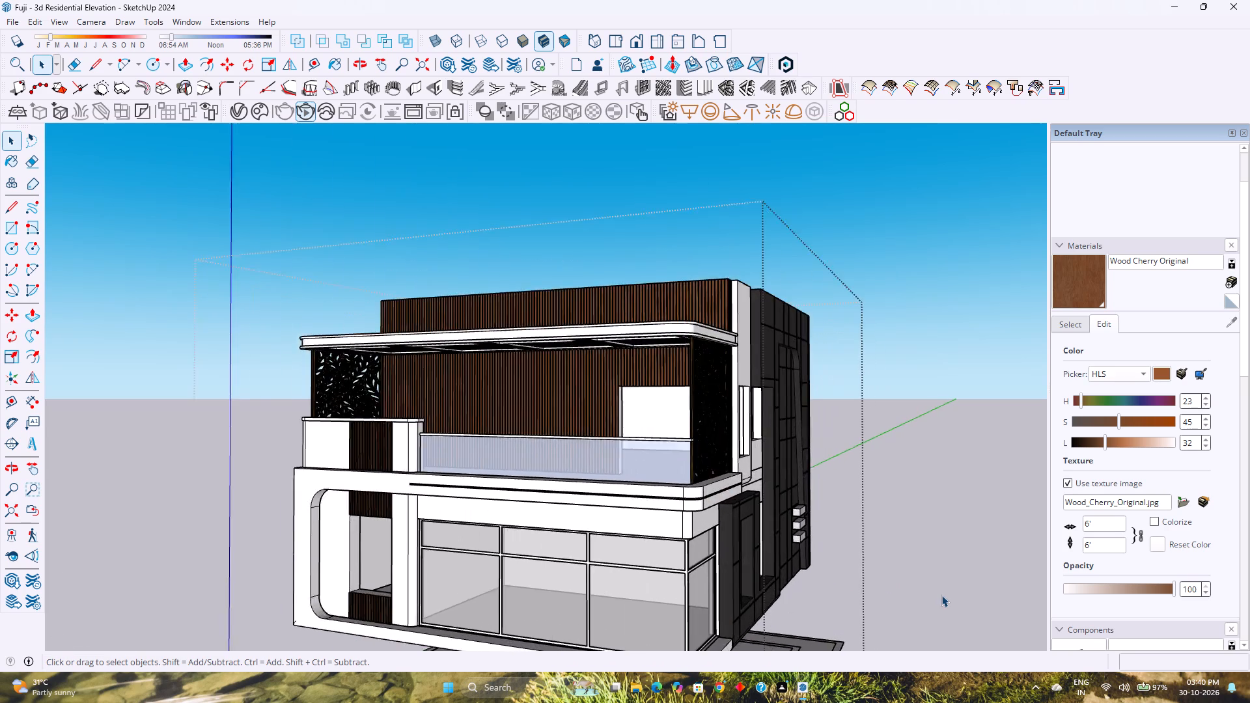
scroll(941, 595, "up", 2)
middle_click_drag(938, 594, 919, 590)
middle_click(919, 590)
scroll(914, 575, "down", 2)
scroll(682, 536, "up", 1)
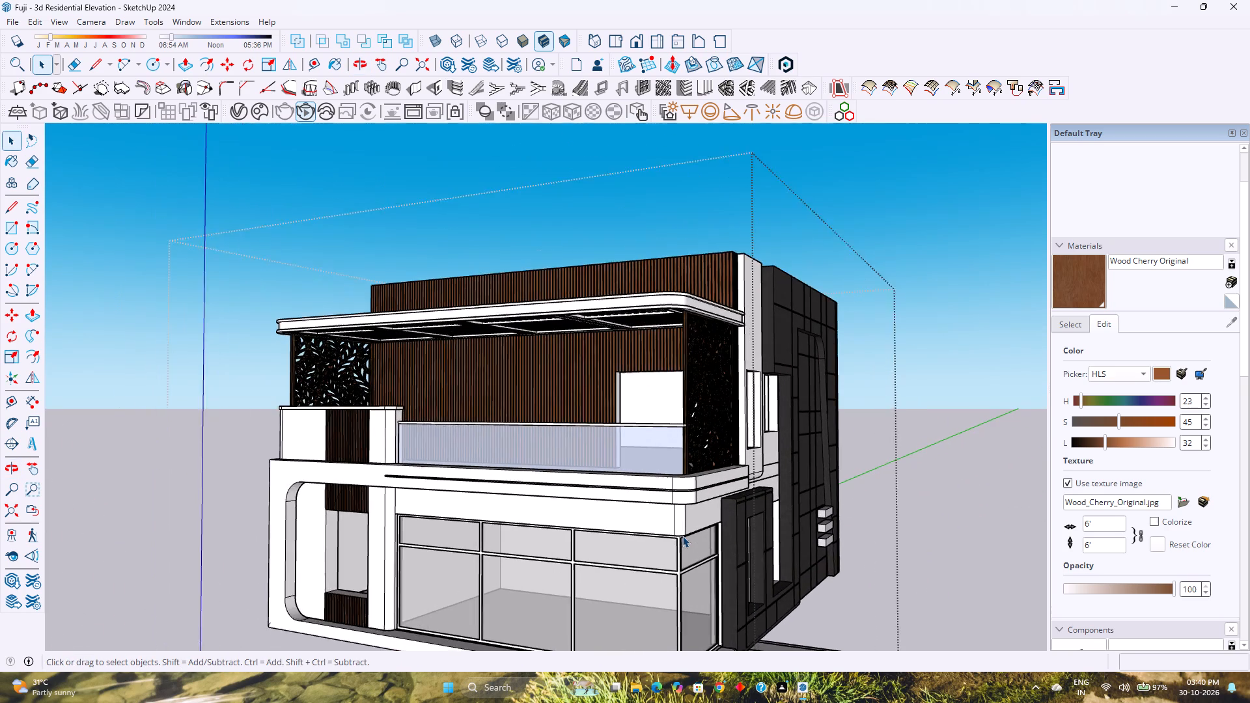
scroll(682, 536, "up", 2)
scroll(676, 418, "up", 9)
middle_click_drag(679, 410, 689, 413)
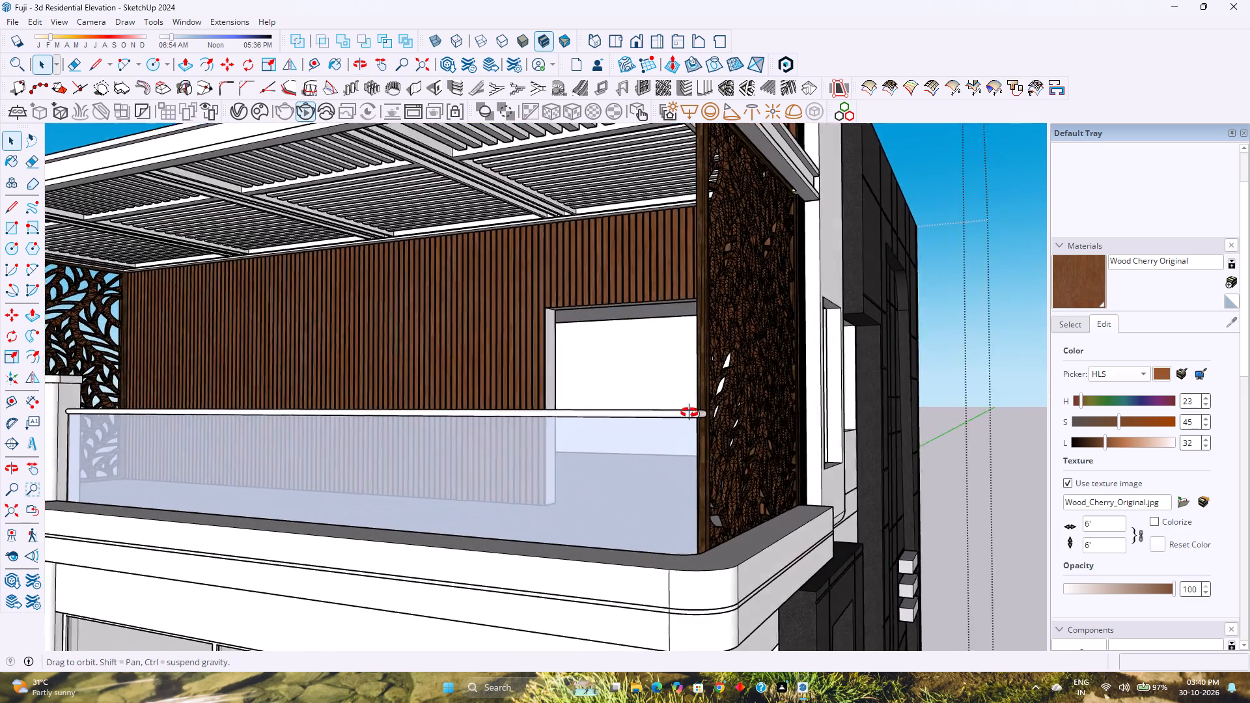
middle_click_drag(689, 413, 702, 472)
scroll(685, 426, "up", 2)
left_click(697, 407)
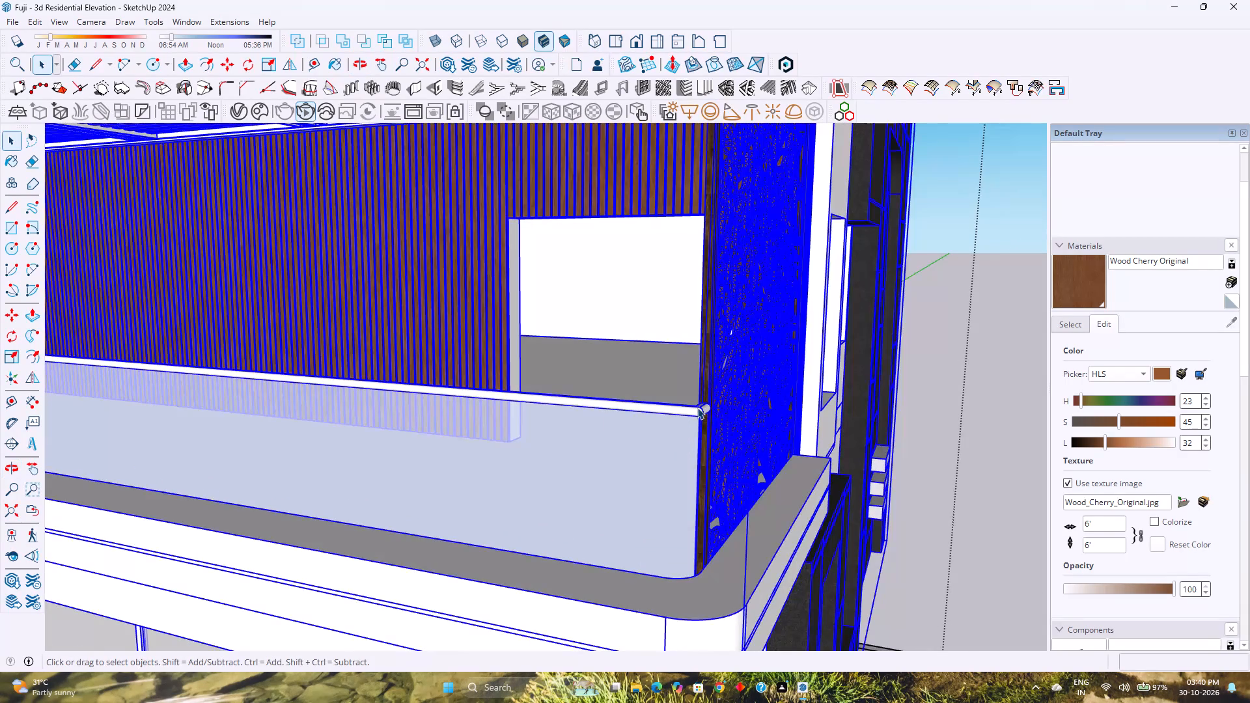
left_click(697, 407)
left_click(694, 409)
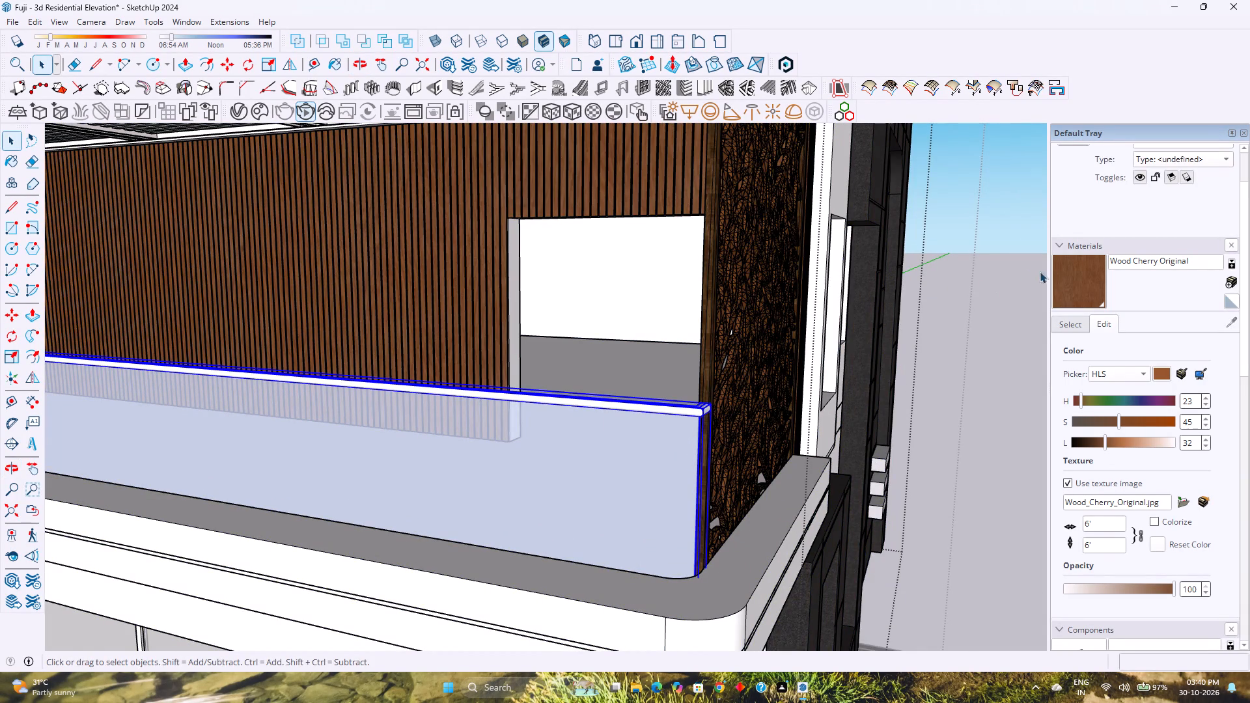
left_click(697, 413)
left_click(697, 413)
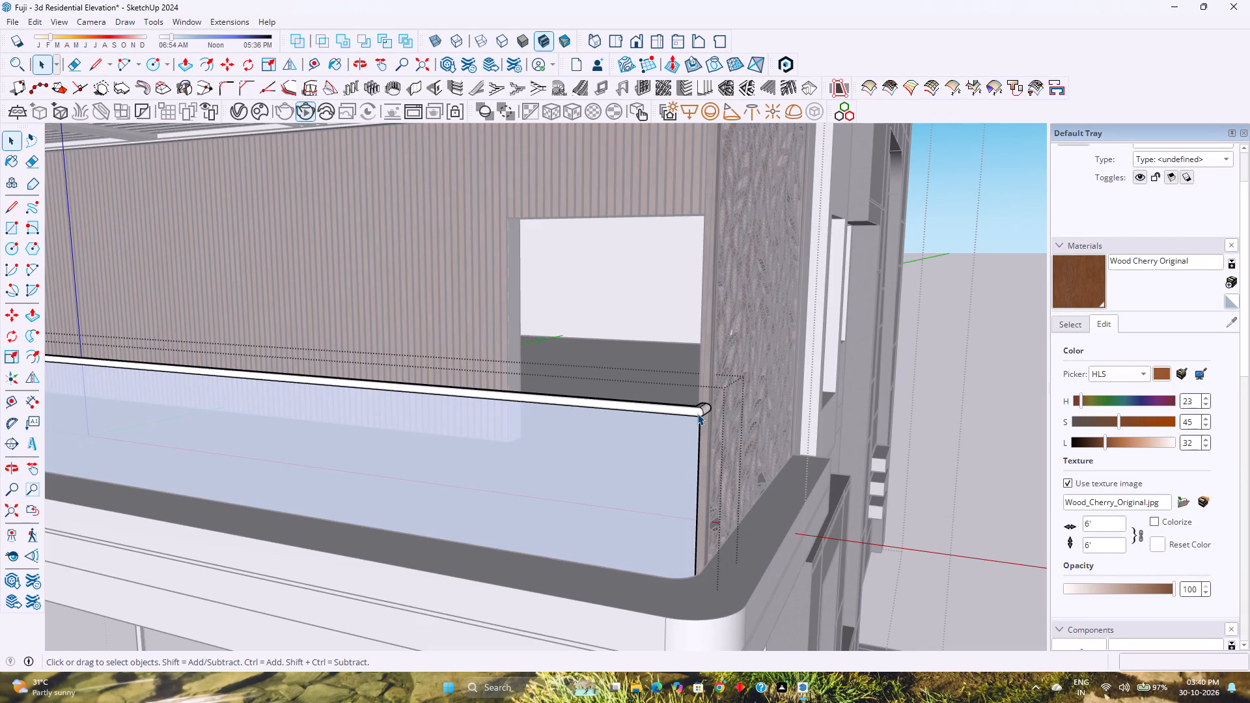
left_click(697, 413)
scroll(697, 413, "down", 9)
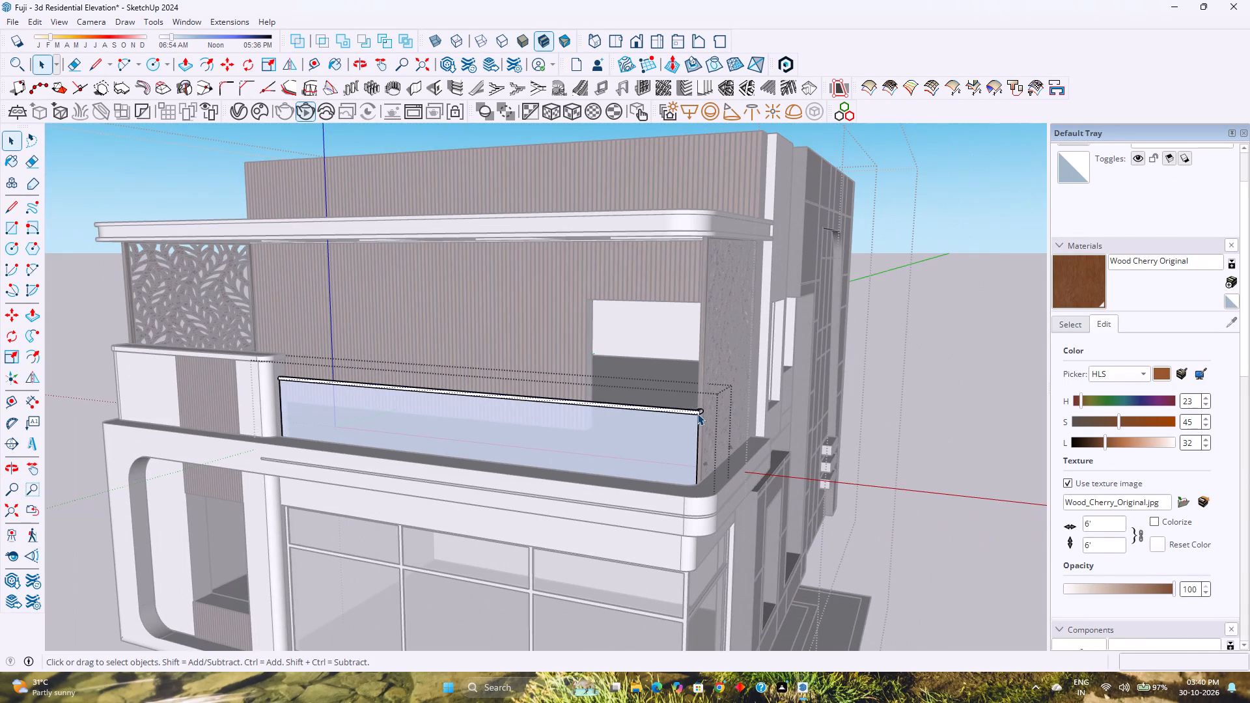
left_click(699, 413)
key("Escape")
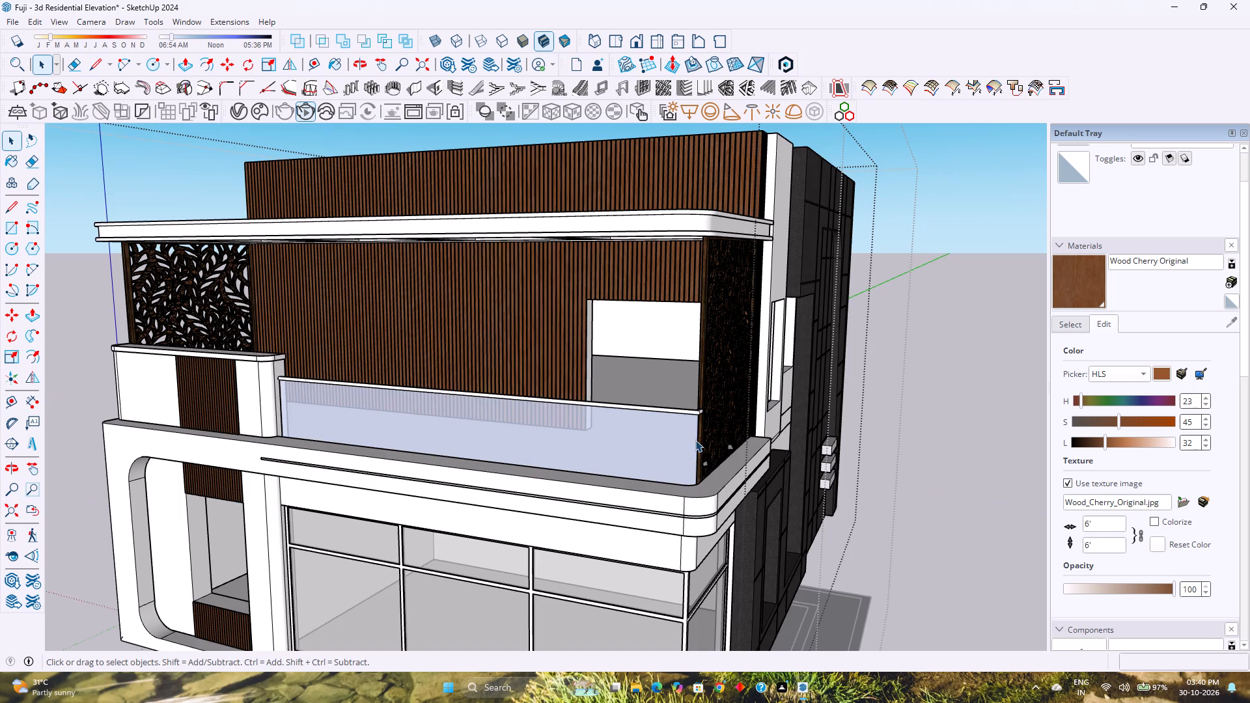
Paint the balcony glass railing's handrail and framing with Wood Veneer 01 from the Wood materials.
left_click(700, 415)
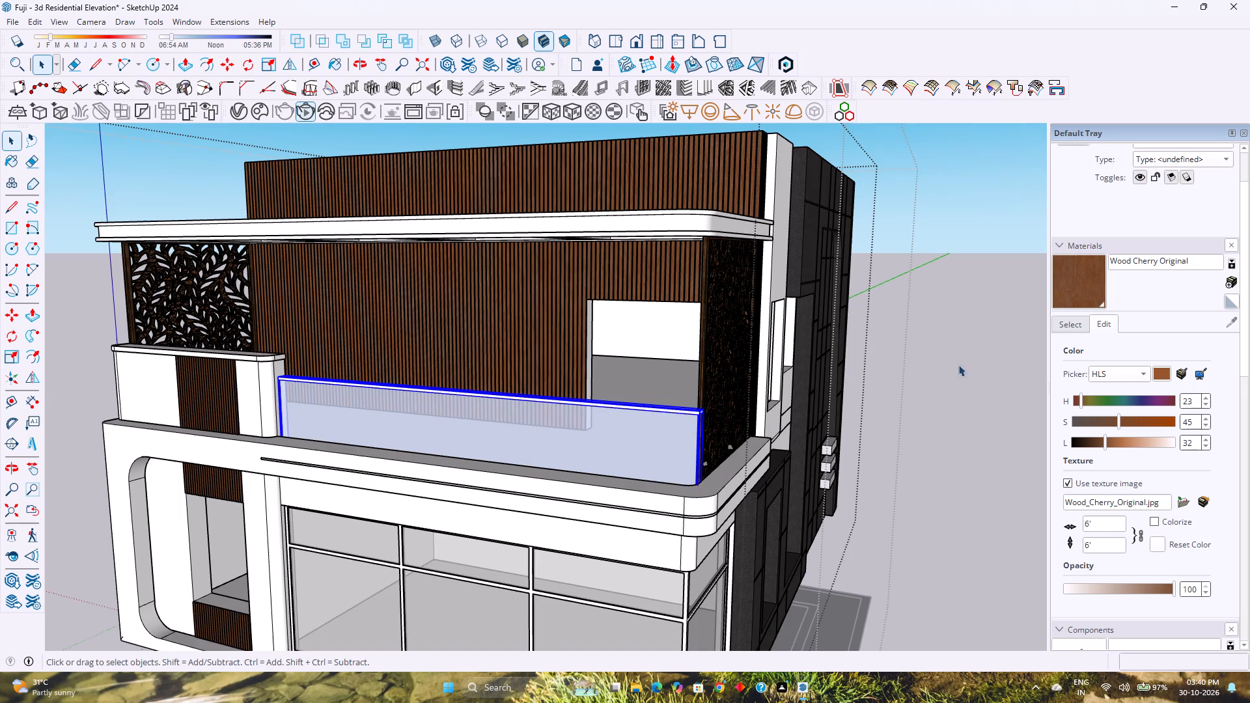
left_click(1062, 327)
left_click(1073, 445)
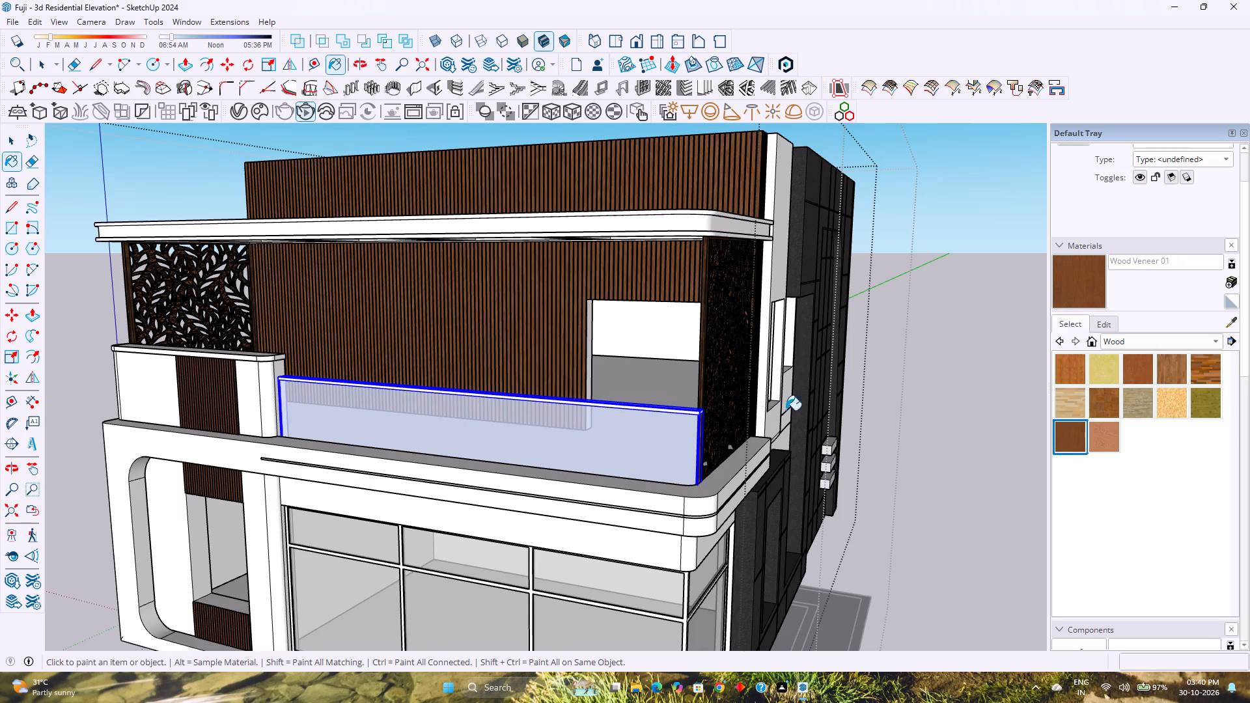
left_click(693, 411)
Darken the Wood Veneer 01 material to lightness 26.
scroll(697, 444, "up", 3)
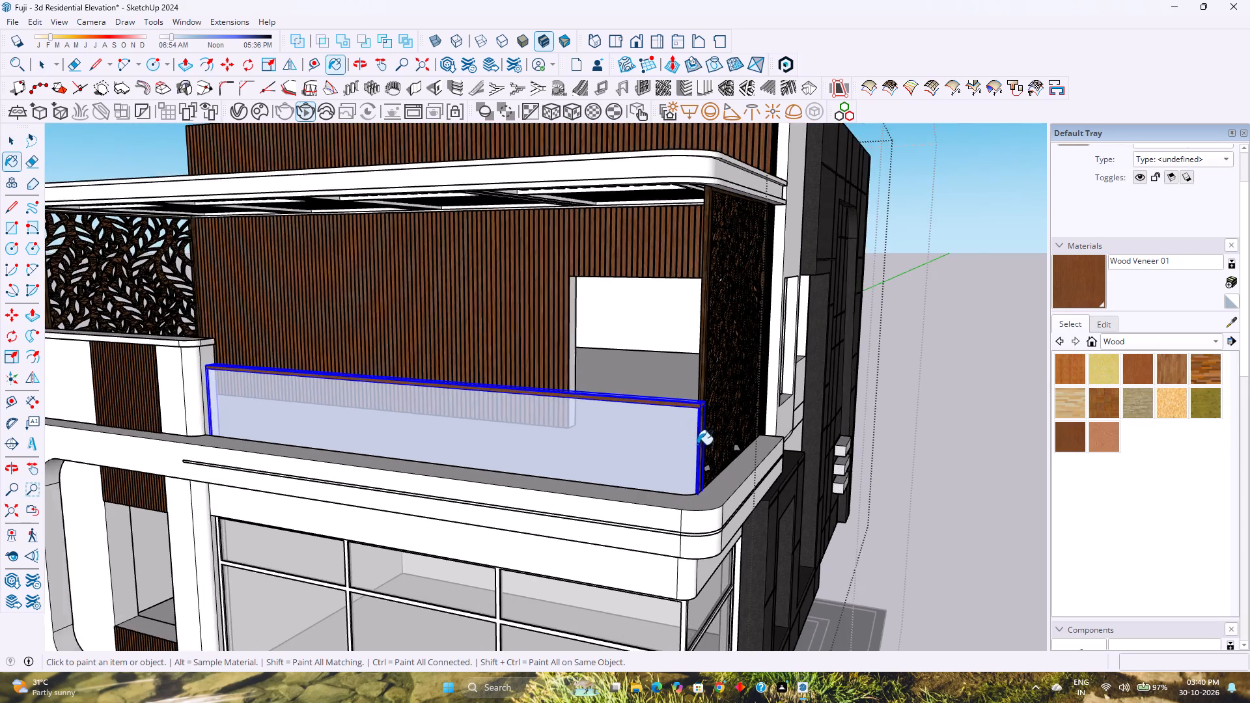
scroll(697, 445, "up", 2)
middle_click_drag(695, 458, 436, 568)
middle_click(432, 568)
middle_click_drag(674, 475, 799, 368)
middle_click_drag(836, 365, 904, 342)
middle_click(906, 342)
scroll(1035, 324, "down", 2)
left_click(1098, 323)
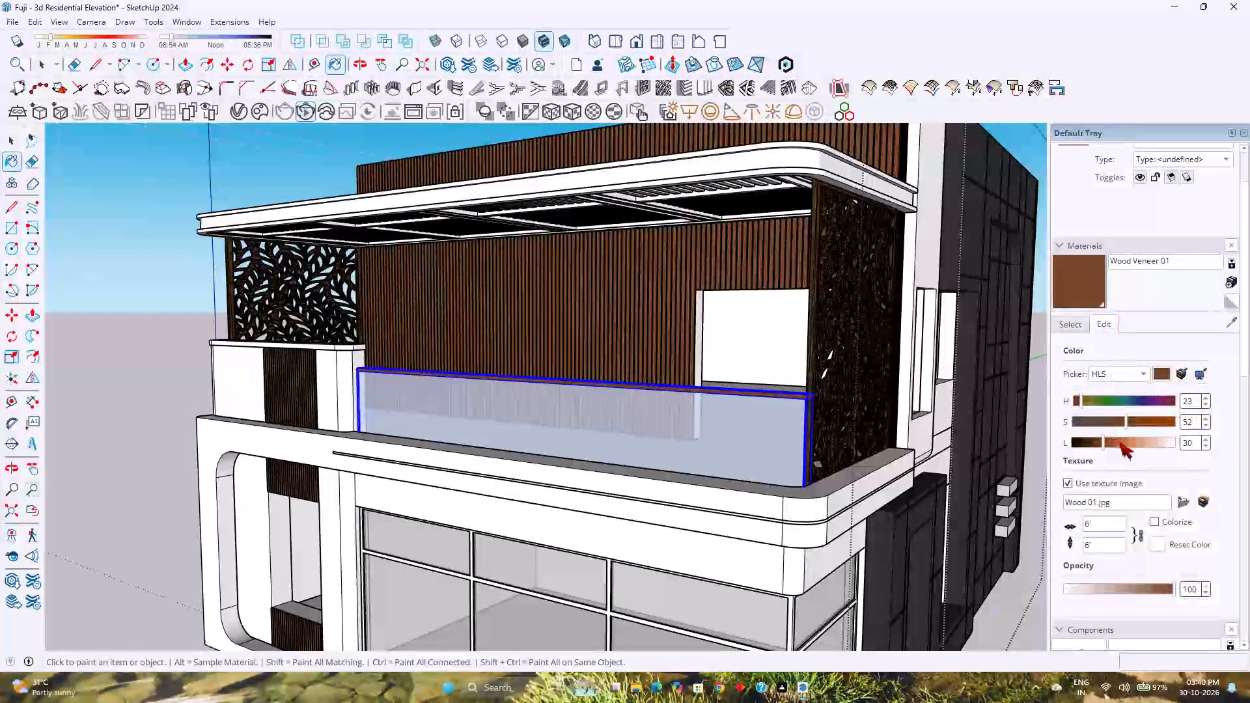
left_click(1103, 442)
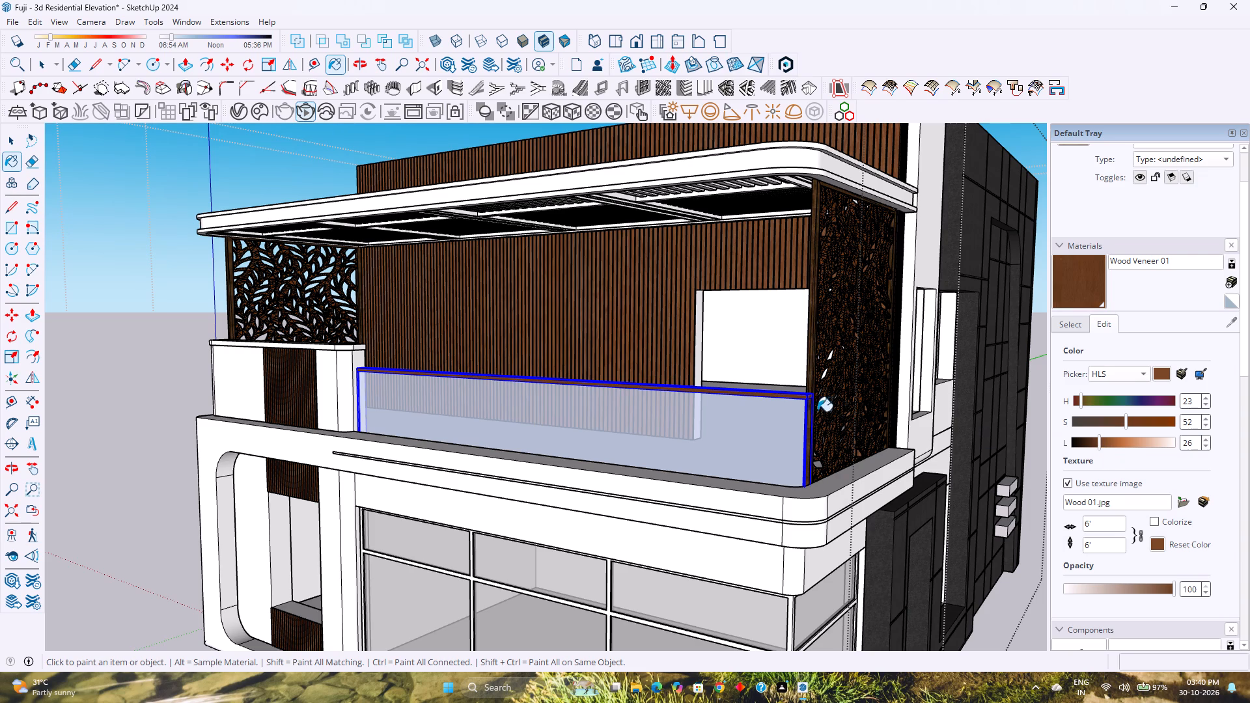
Darken the Wood Veneer 01 material to lightness 24 and apply it to the rounded end of the balcony handrail.
scroll(798, 409, "up", 18)
middle_click_drag(817, 409, 794, 420)
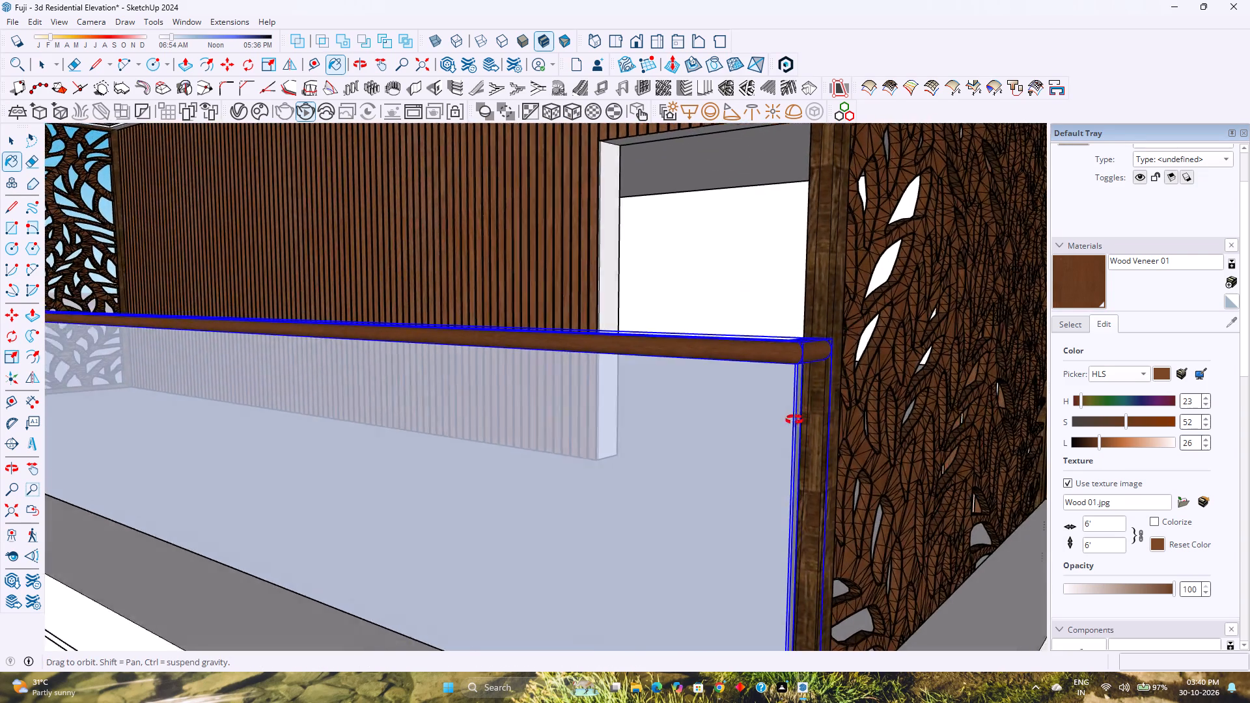
middle_click_drag(794, 420, 677, 397)
middle_click(677, 397)
scroll(806, 394, "up", 8)
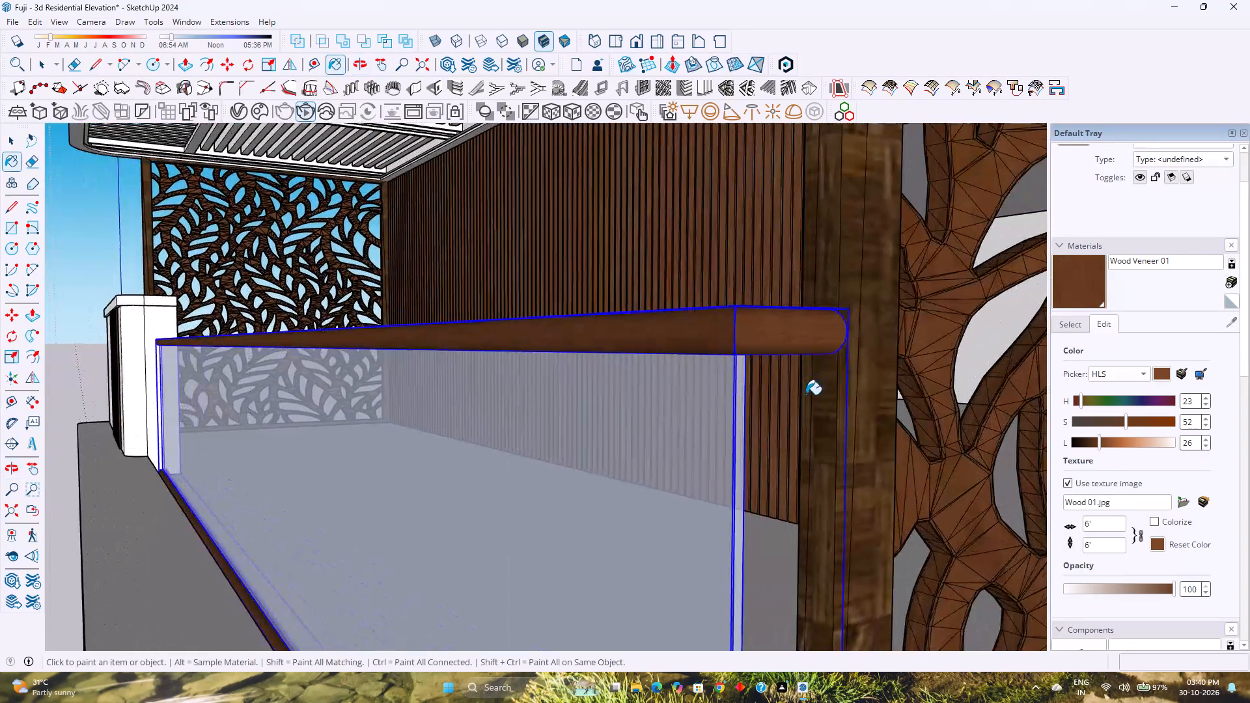
scroll(806, 394, "up", 2)
left_click(1093, 439)
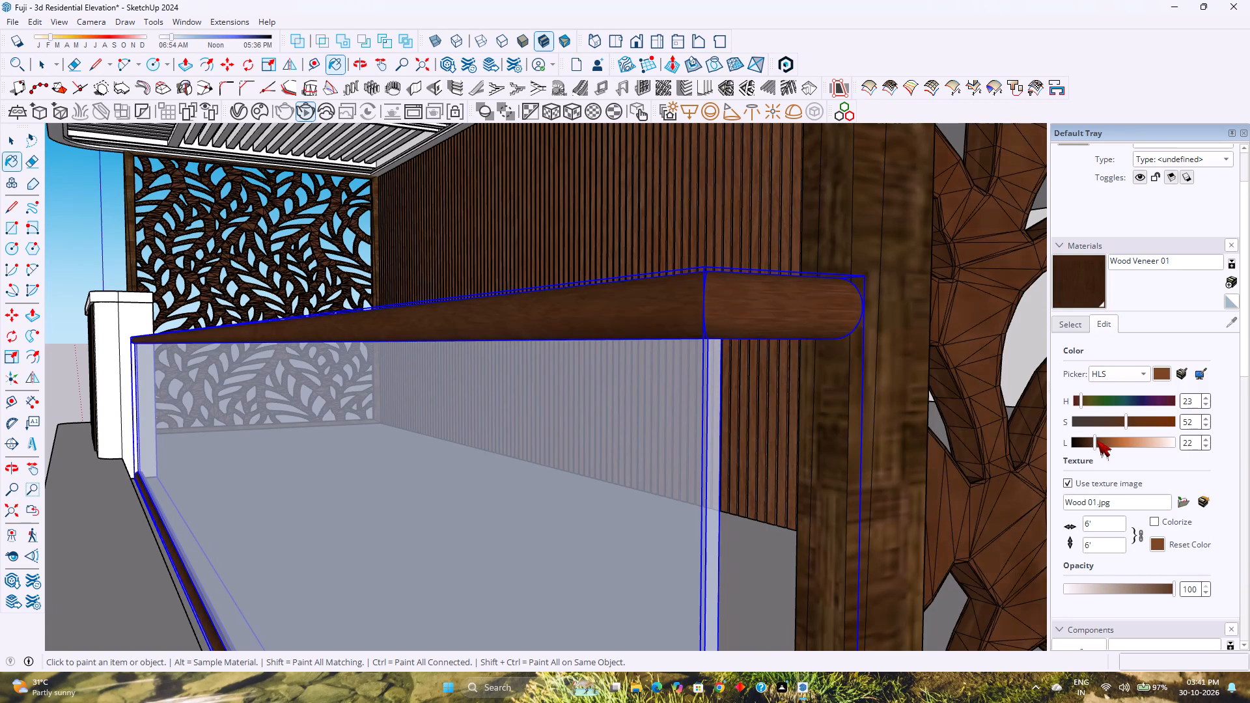
scroll(846, 413, "down", 5)
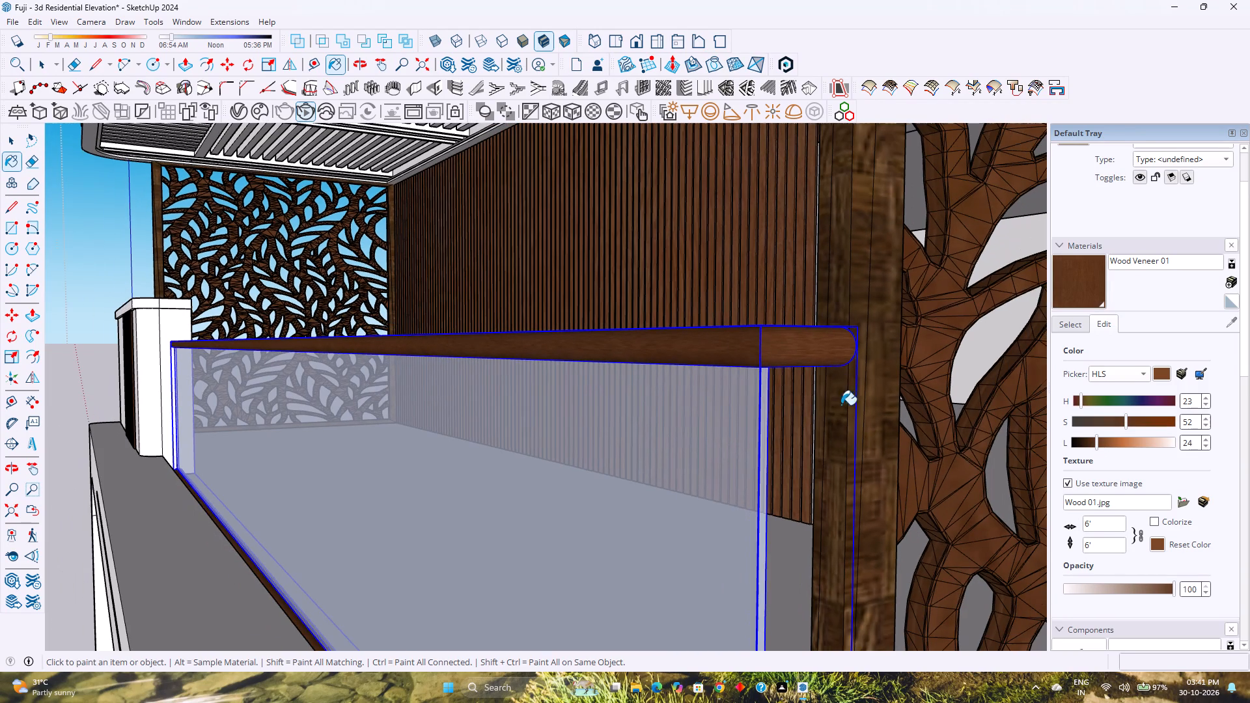
left_click(823, 353)
key("space")
scroll(814, 356, "down", 5)
key("Escape")
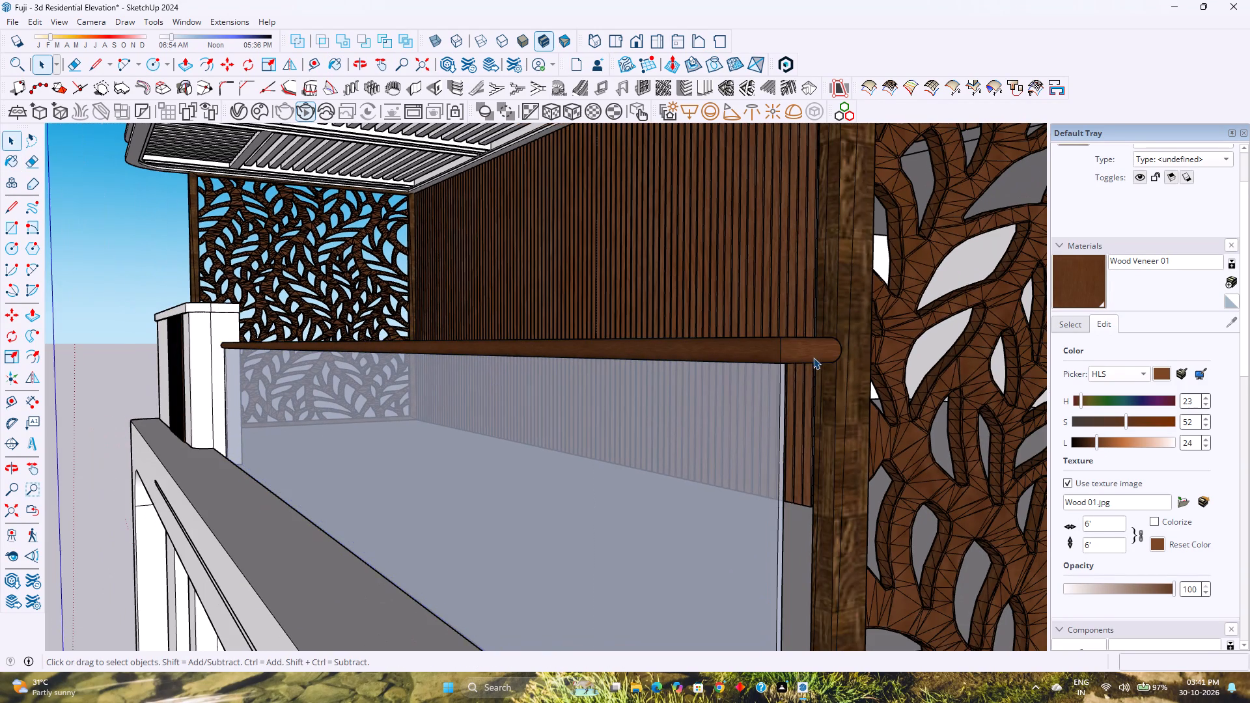
Open the balcony's leaf-pattern screen for editing, select all its connected lattice geometry and paint it with Wood Veneer 01.
double_click(903, 322)
scroll(902, 322, "up", 3)
double_click(902, 322)
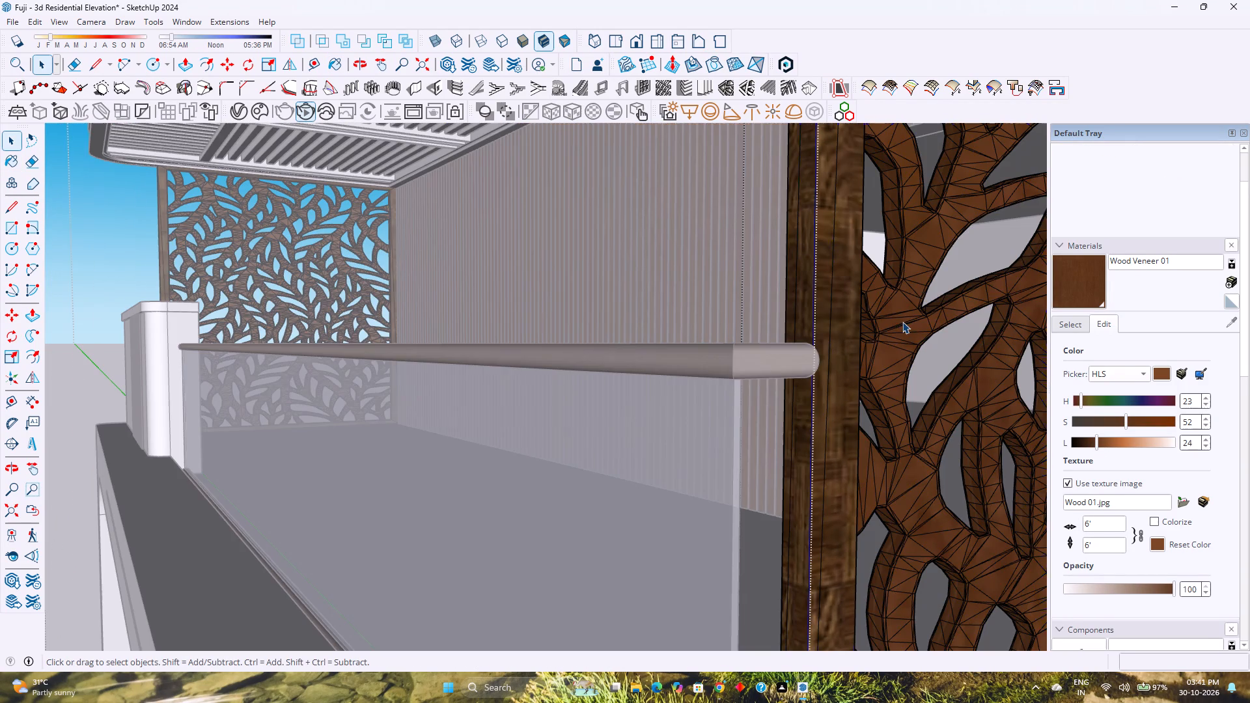
left_click(903, 327)
double_click(903, 327)
left_click(903, 327)
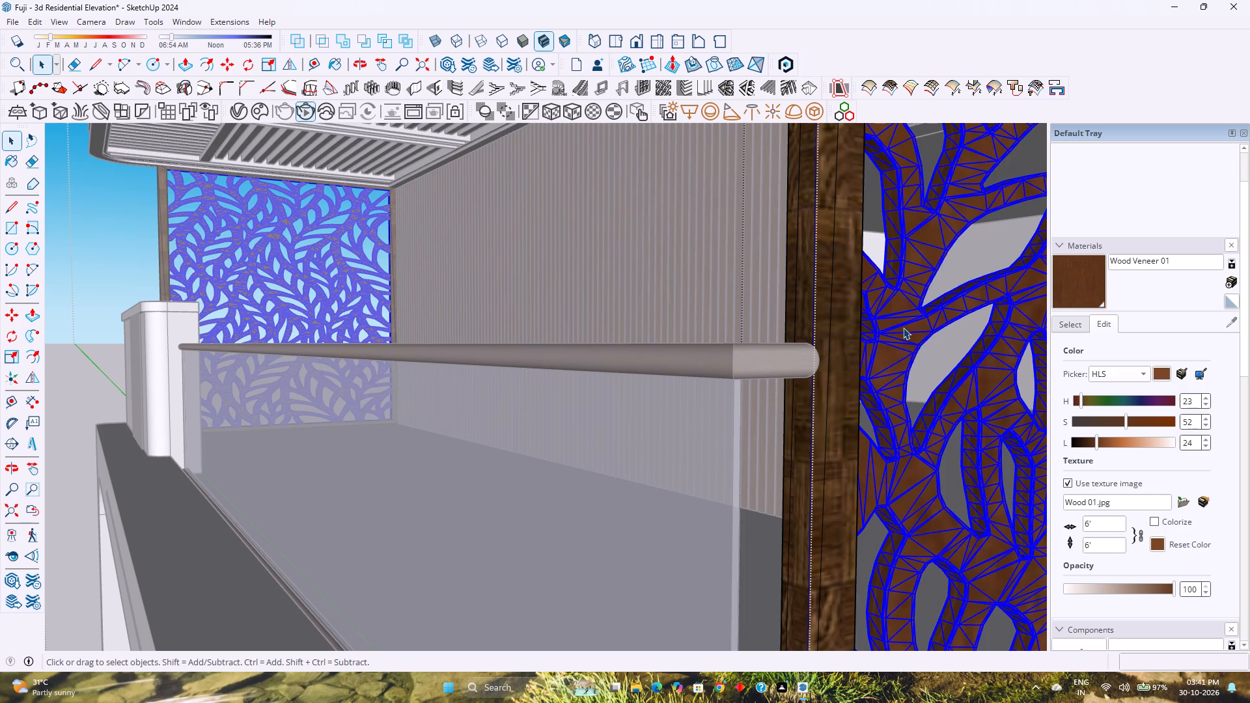
triple_click(897, 331)
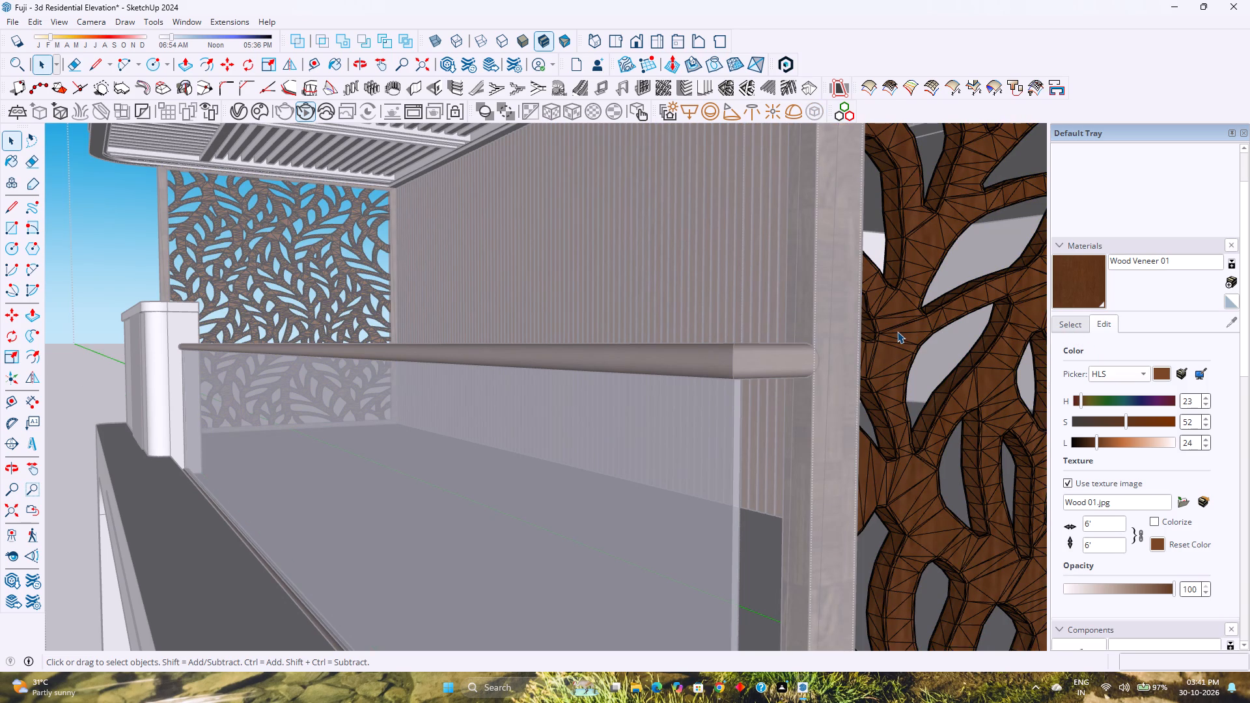
triple_click(897, 331)
triple_click(897, 331)
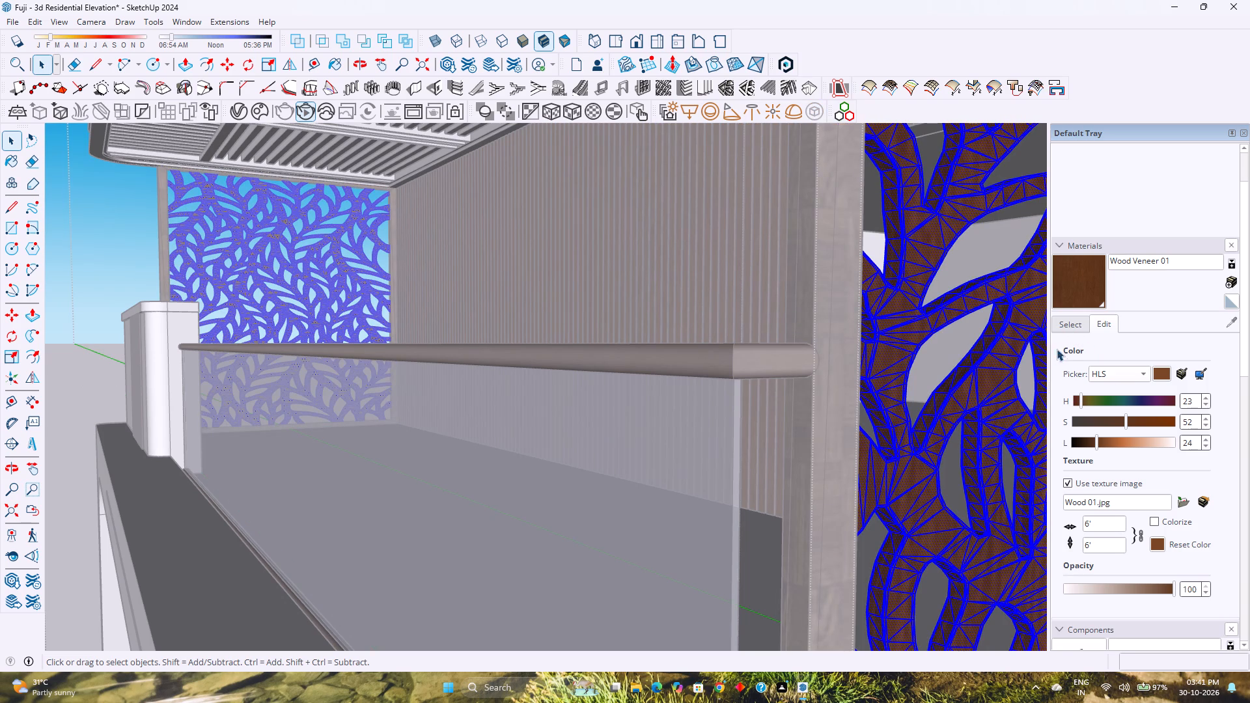
left_click(1074, 325)
left_click(1062, 443)
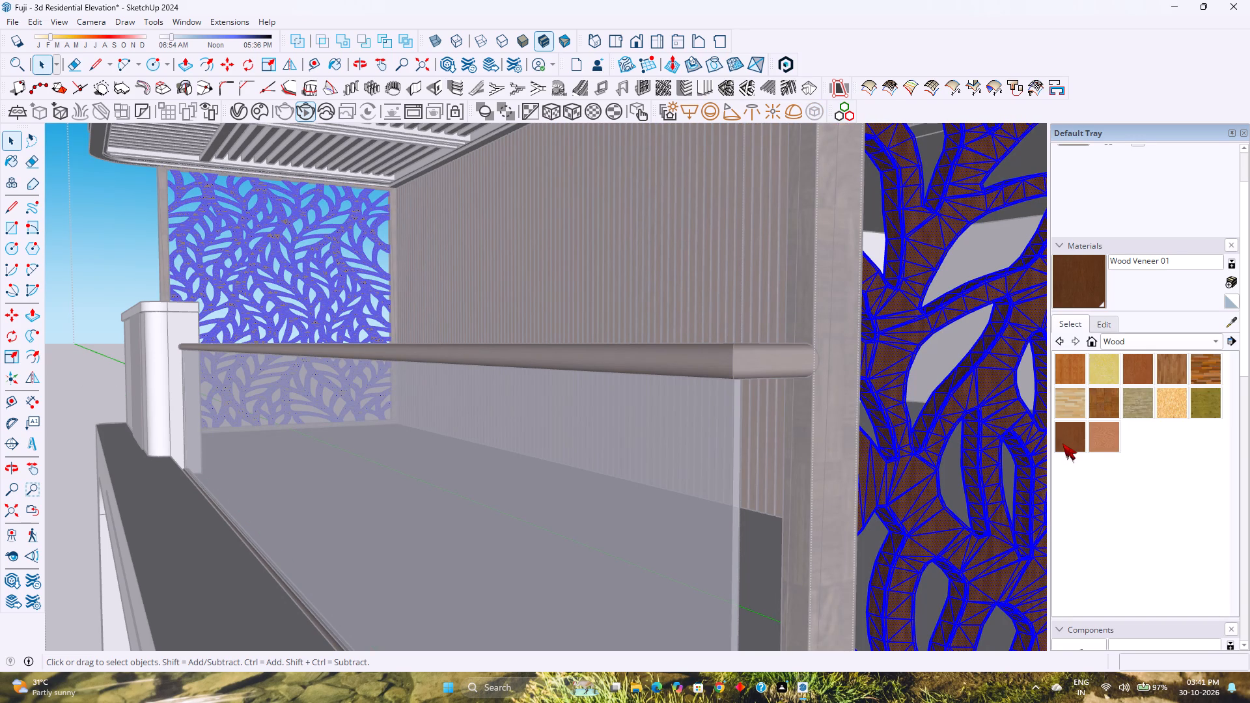
left_click(937, 434)
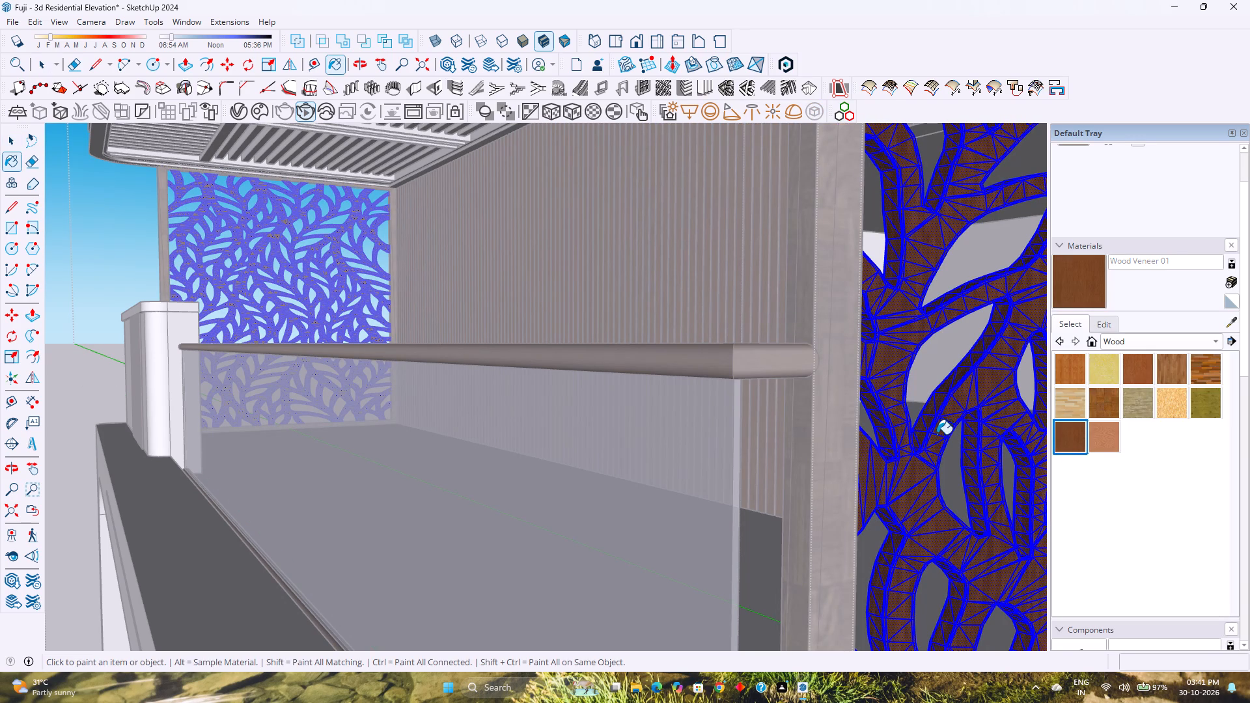
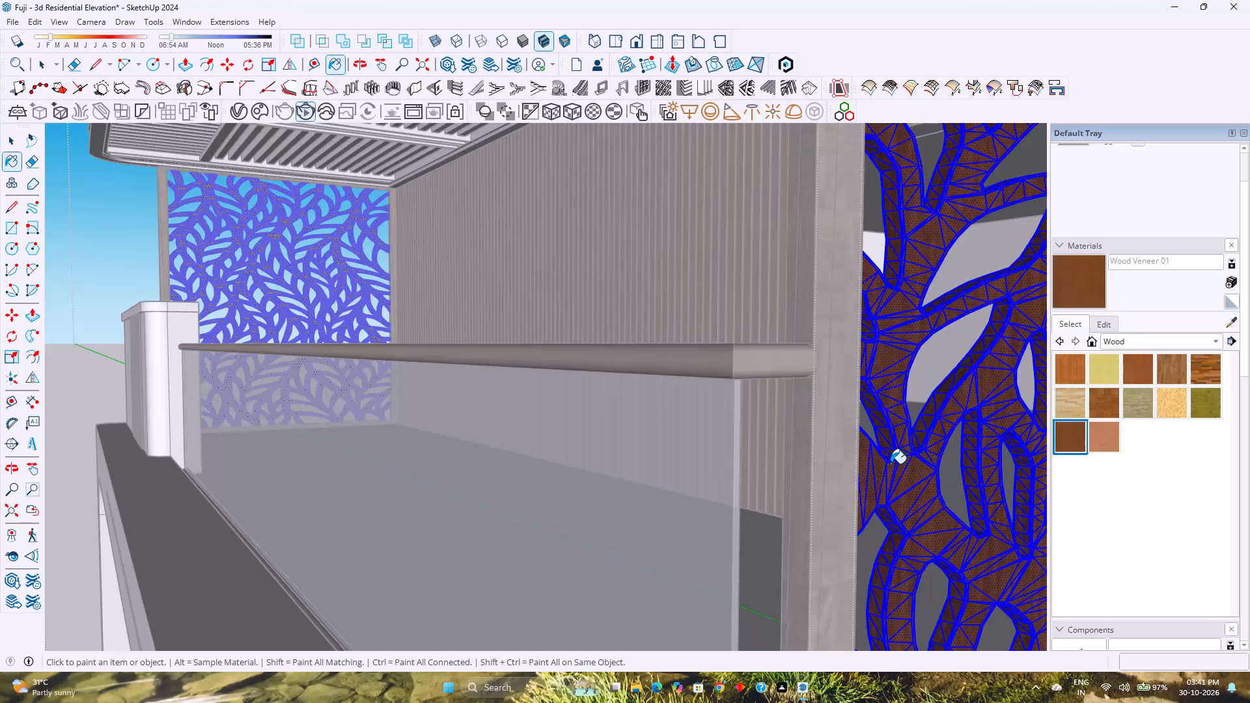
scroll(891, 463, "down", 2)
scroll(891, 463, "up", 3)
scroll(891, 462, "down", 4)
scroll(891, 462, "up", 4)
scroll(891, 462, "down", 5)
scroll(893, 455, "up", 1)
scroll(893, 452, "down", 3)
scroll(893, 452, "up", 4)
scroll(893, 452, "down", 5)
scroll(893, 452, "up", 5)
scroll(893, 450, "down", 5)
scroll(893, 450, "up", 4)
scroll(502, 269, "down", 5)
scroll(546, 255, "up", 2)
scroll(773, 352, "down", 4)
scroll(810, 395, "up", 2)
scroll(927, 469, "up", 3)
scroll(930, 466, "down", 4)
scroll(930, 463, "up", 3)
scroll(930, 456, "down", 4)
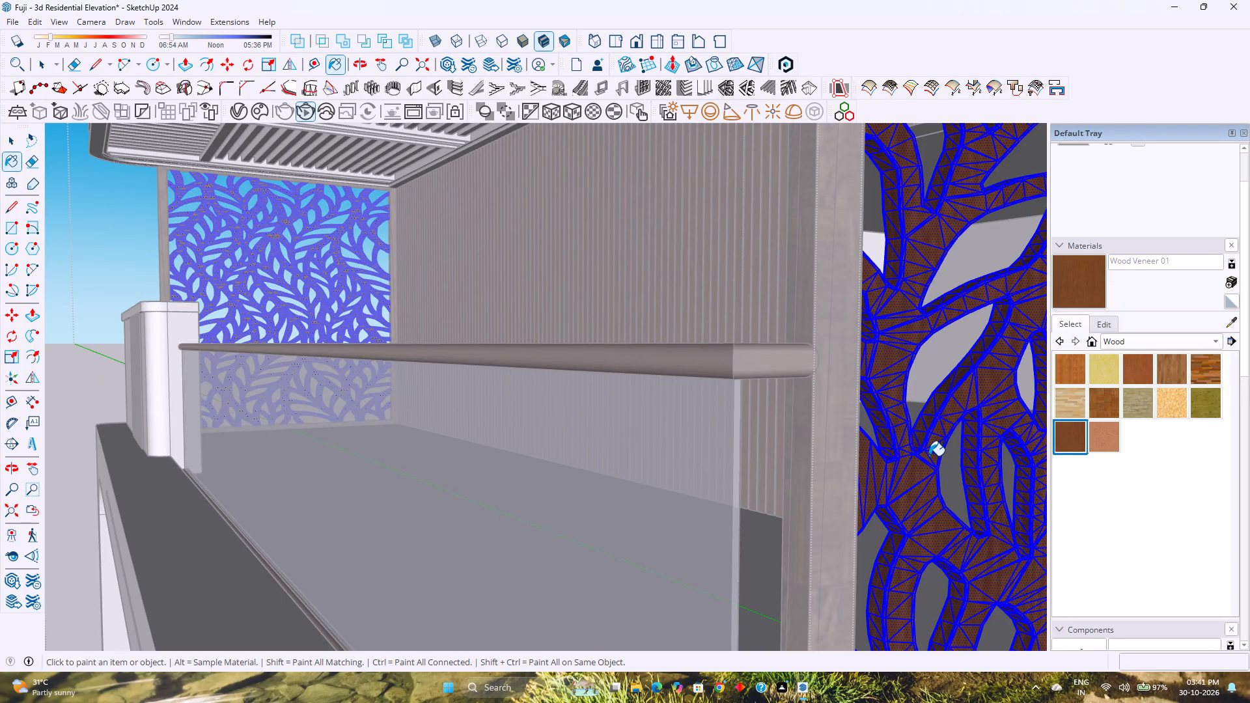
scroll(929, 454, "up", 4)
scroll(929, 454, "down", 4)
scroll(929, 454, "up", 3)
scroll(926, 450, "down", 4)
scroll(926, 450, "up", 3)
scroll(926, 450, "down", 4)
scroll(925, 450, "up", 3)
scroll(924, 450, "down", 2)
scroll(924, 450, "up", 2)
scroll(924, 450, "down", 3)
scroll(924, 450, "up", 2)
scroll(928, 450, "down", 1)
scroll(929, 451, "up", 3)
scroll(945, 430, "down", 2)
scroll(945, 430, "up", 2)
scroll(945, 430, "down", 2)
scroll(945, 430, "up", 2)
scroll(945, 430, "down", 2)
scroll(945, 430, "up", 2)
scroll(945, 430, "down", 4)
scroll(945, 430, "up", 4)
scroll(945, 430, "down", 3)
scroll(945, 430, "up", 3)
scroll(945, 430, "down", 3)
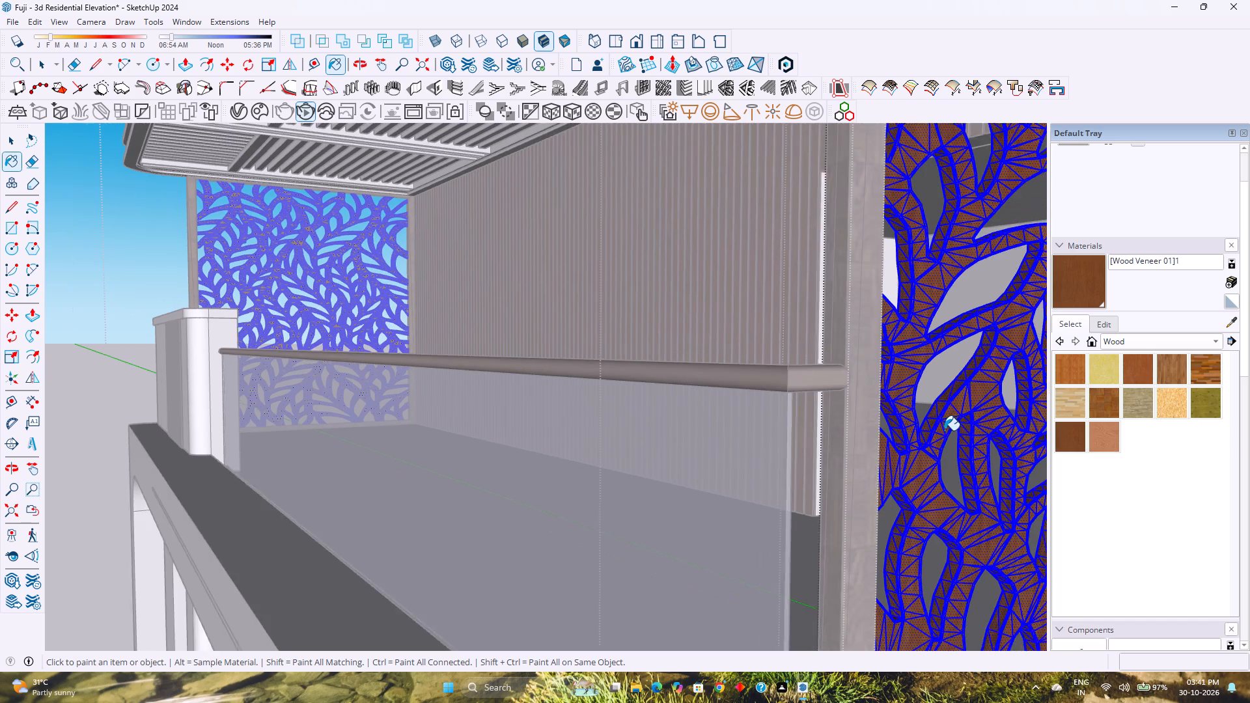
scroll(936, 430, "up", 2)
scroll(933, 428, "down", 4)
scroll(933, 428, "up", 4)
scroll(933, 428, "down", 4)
Finish painting the balcony's leaf-pattern screen with Wood Veneer 01 and close its nested editing levels.
double_click(952, 421)
key("space")
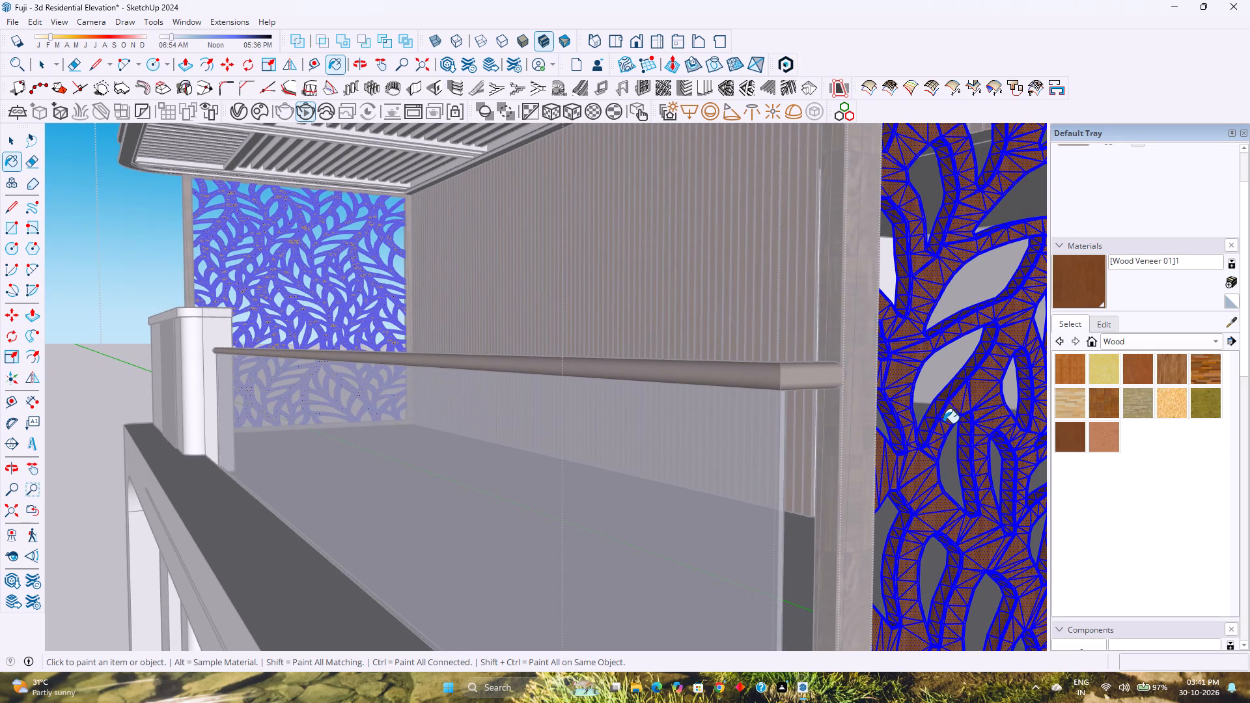
scroll(928, 420, "down", 8)
scroll(910, 416, "up", 4)
scroll(710, 405, "down", 4)
scroll(710, 405, "up", 3)
scroll(710, 405, "down", 3)
scroll(710, 405, "up", 2)
scroll(710, 405, "down", 4)
scroll(710, 405, "up", 2)
scroll(710, 404, "down", 3)
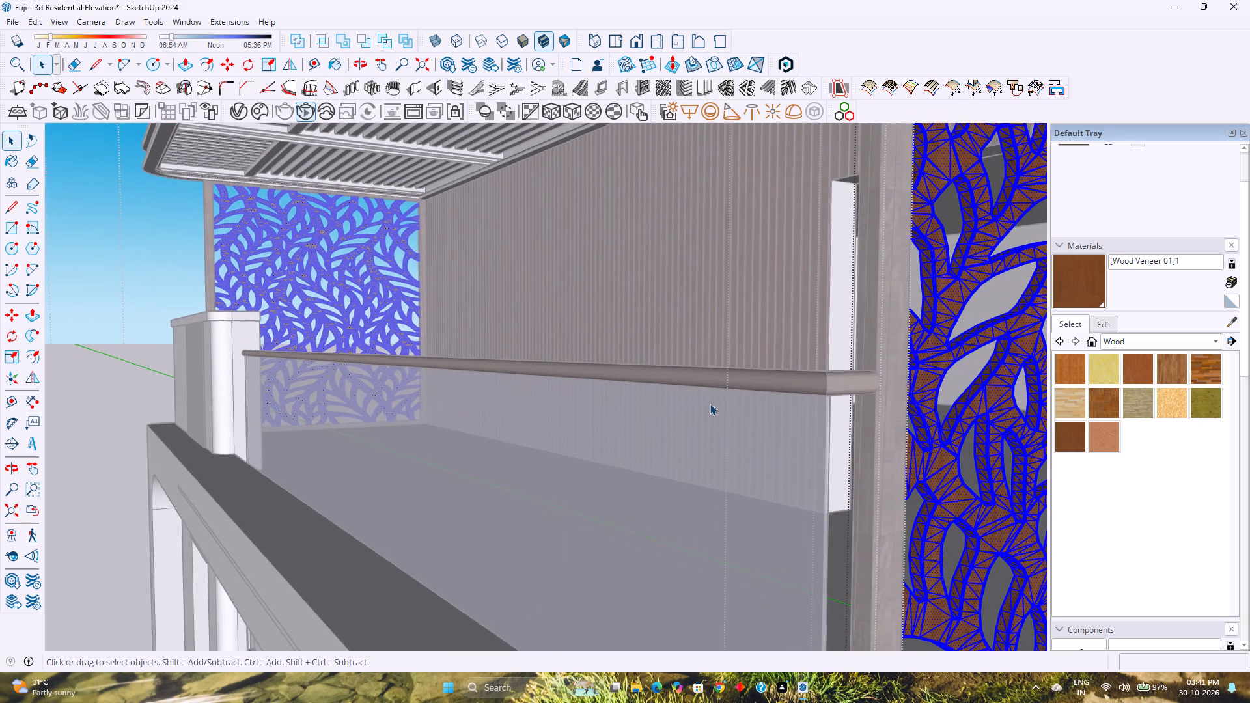
scroll(710, 404, "down", 6)
key("Escape")
scroll(710, 404, "down", 5)
scroll(710, 404, "up", 2)
scroll(710, 404, "down", 13)
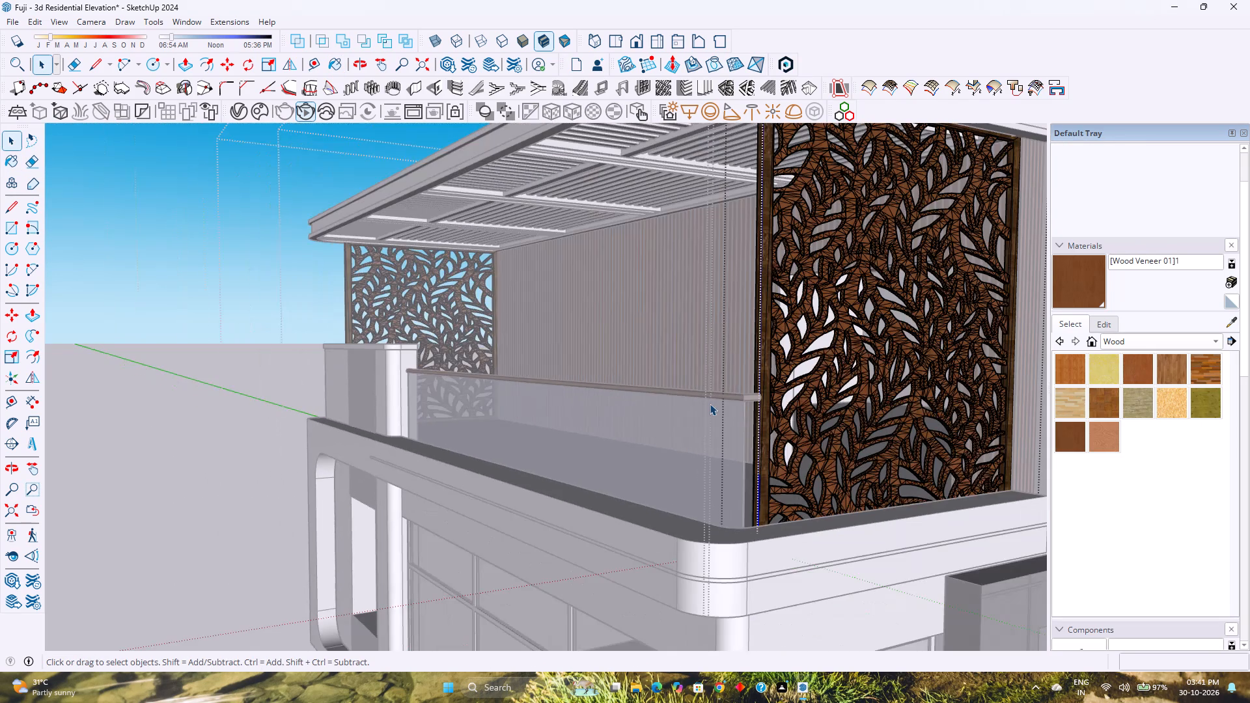
key("Escape")
scroll(708, 404, "down", 5)
scroll(708, 404, "up", 1)
scroll(708, 404, "down", 9)
key("Escape")
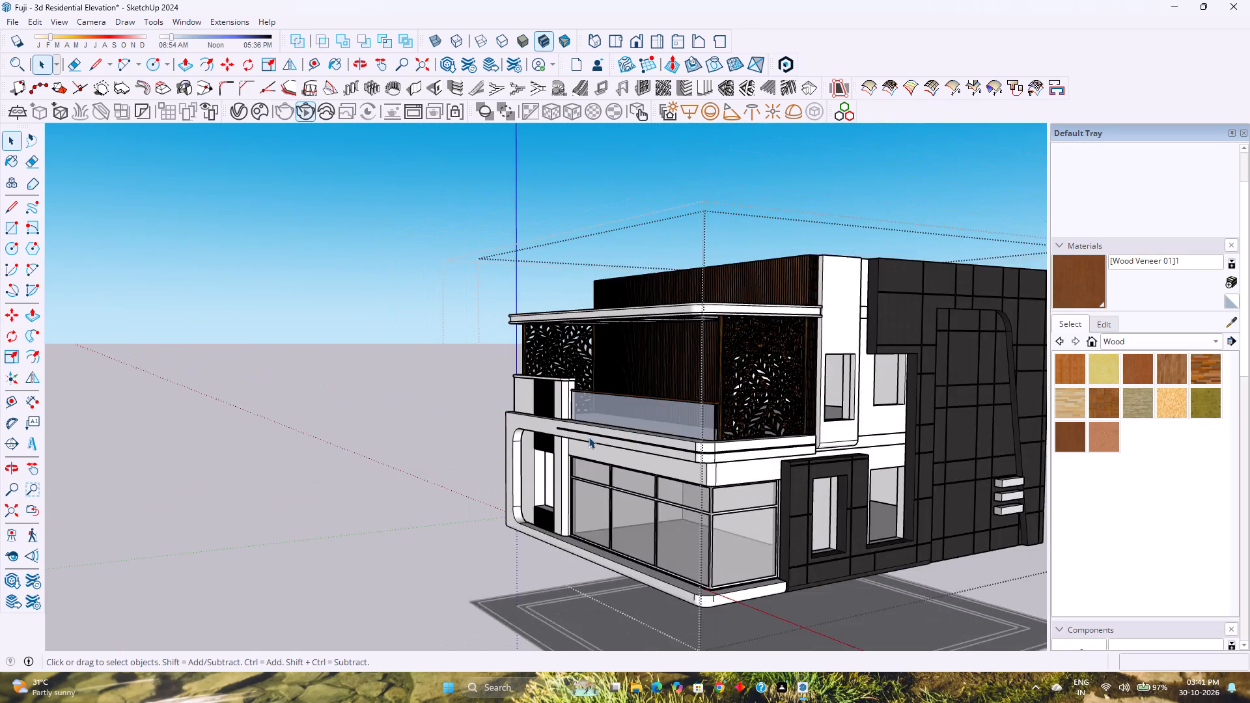
Open the white balcony-end block and paint its vertical slatted panel with Wood Veneer 01 from the Wood materials.
scroll(589, 437, "up", 2)
middle_click_drag(589, 437, 739, 425)
scroll(564, 379, "up", 6)
double_click(630, 392)
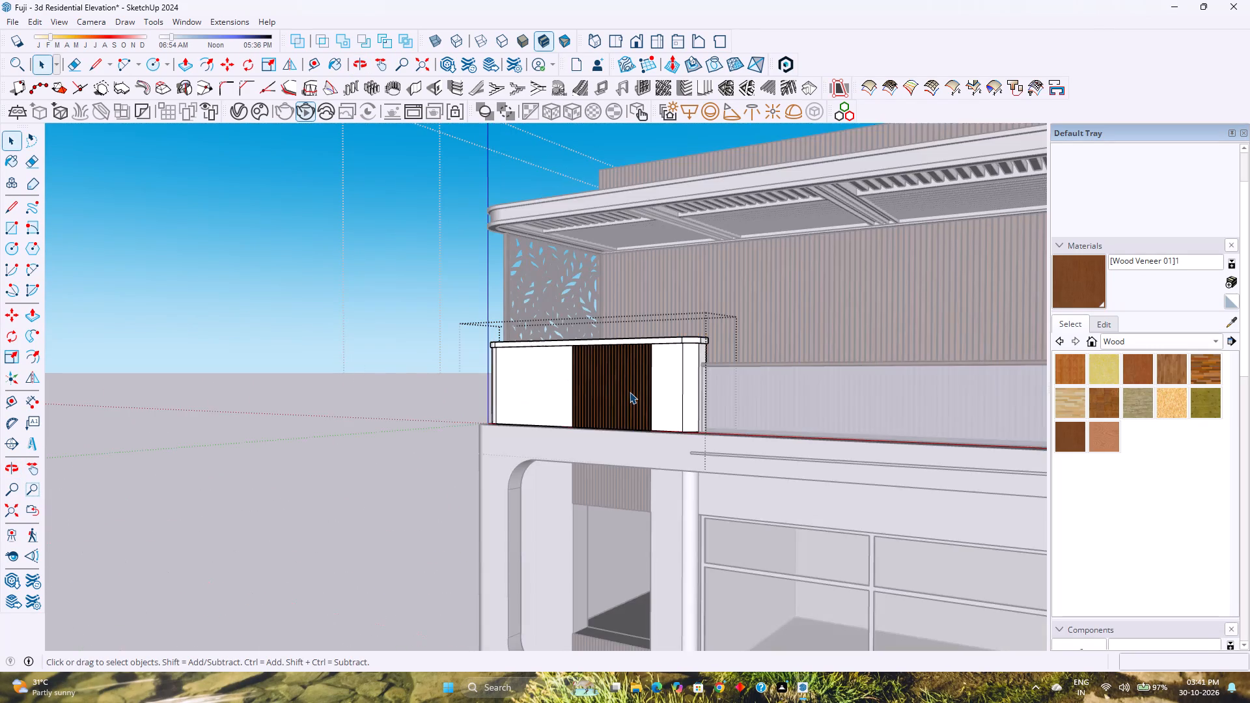
left_click(630, 392)
left_click(1079, 436)
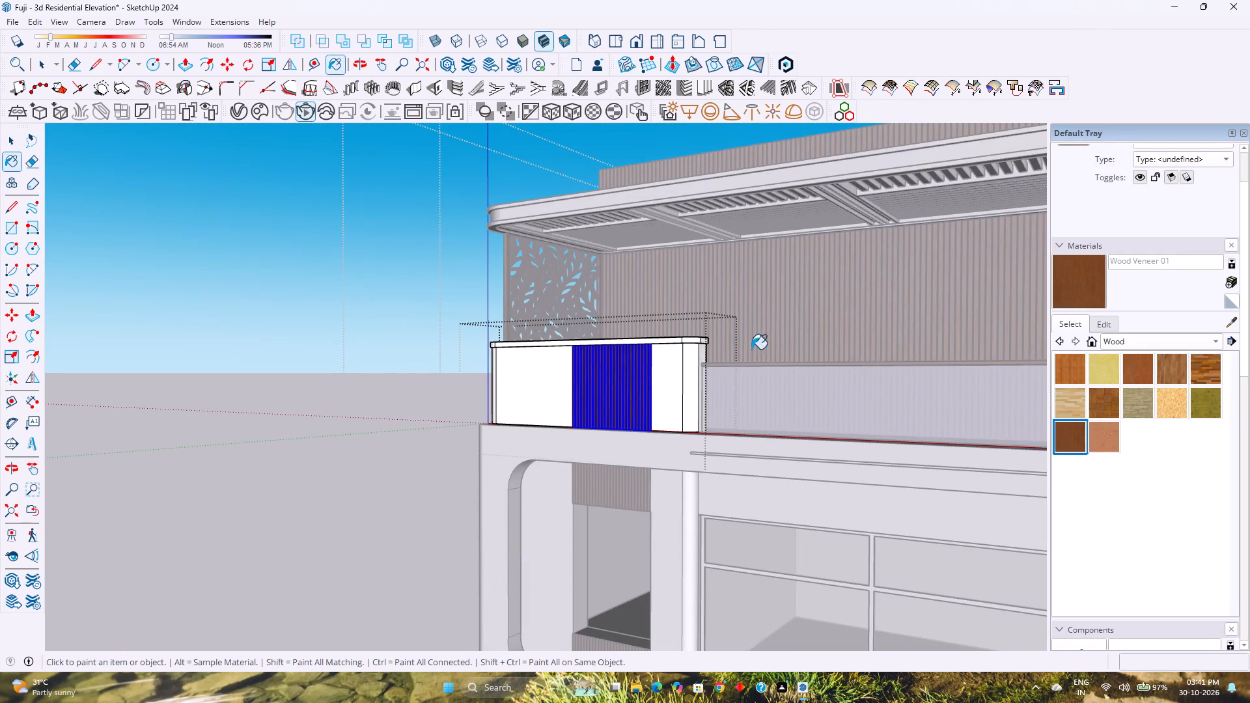
left_click(633, 379)
key("Escape")
key("space")
key("Escape")
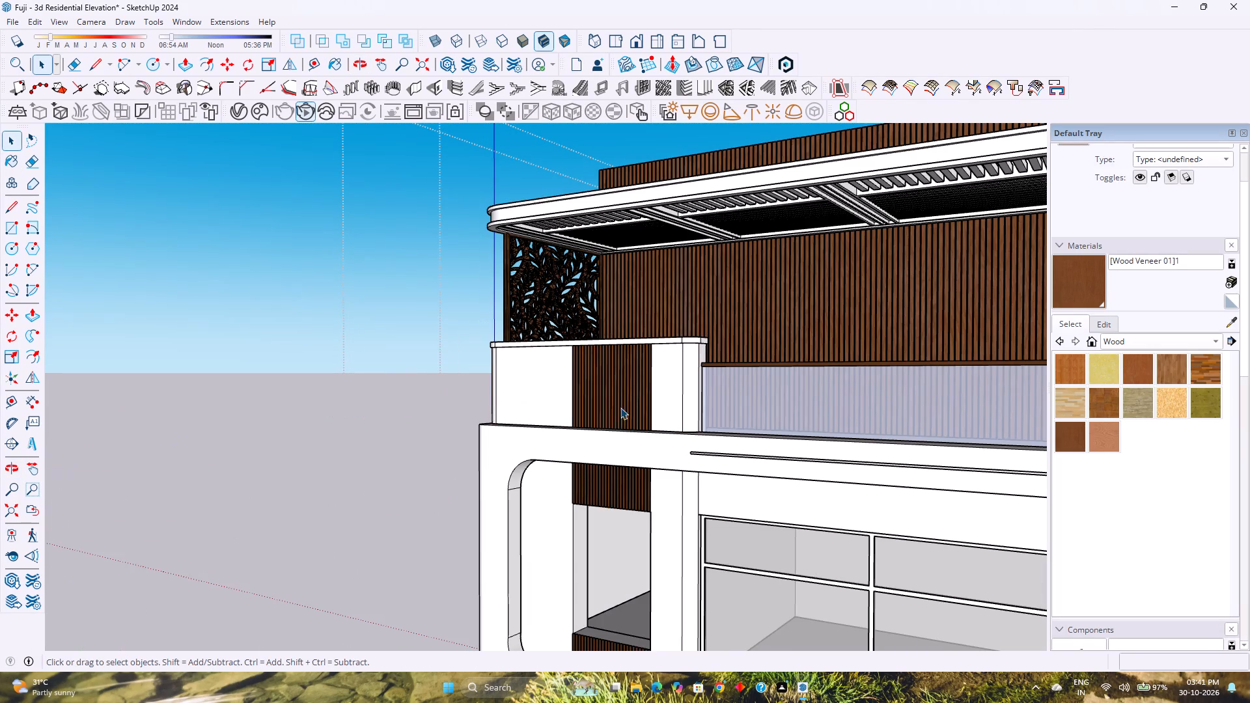
Paint the ground-floor slatted panels above and below the narrow front opening with the adjusted Wood Veneer 01 material.
left_click(608, 493)
left_click(608, 493)
left_click(608, 493)
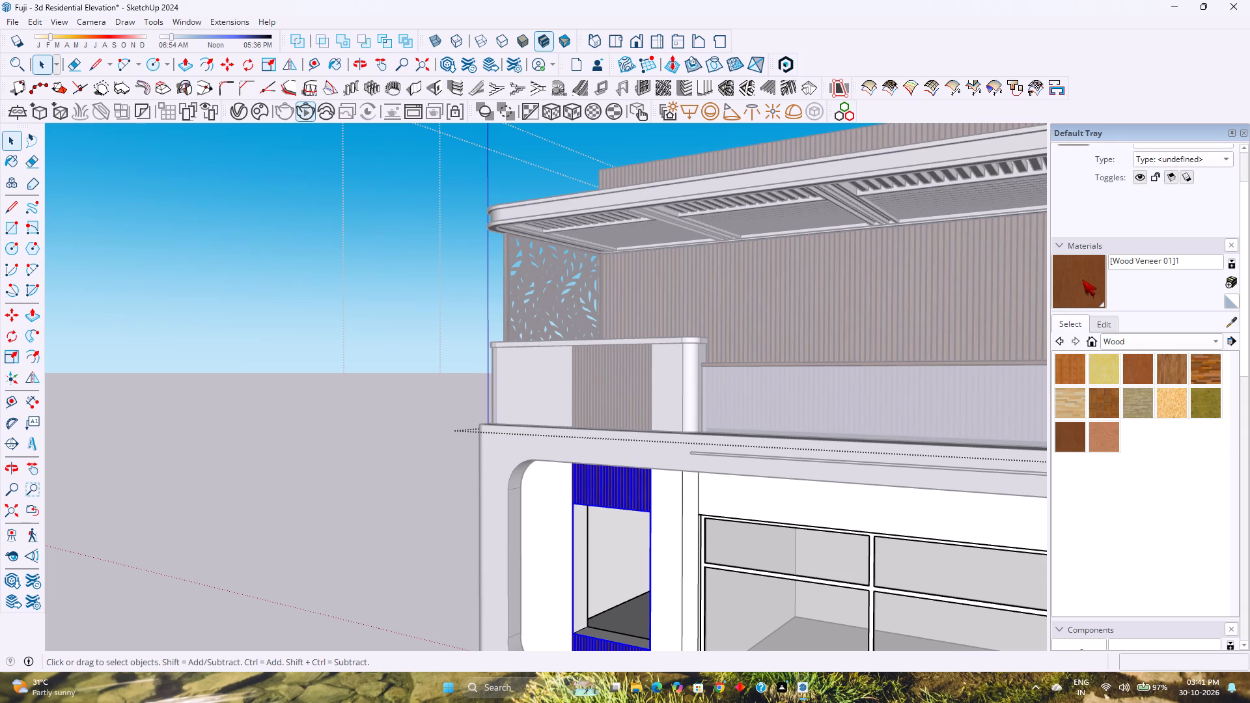
left_click(1085, 278)
left_click(639, 495)
key("space")
key("Escape")
Save the residential elevation model.
scroll(637, 494, "down", 6)
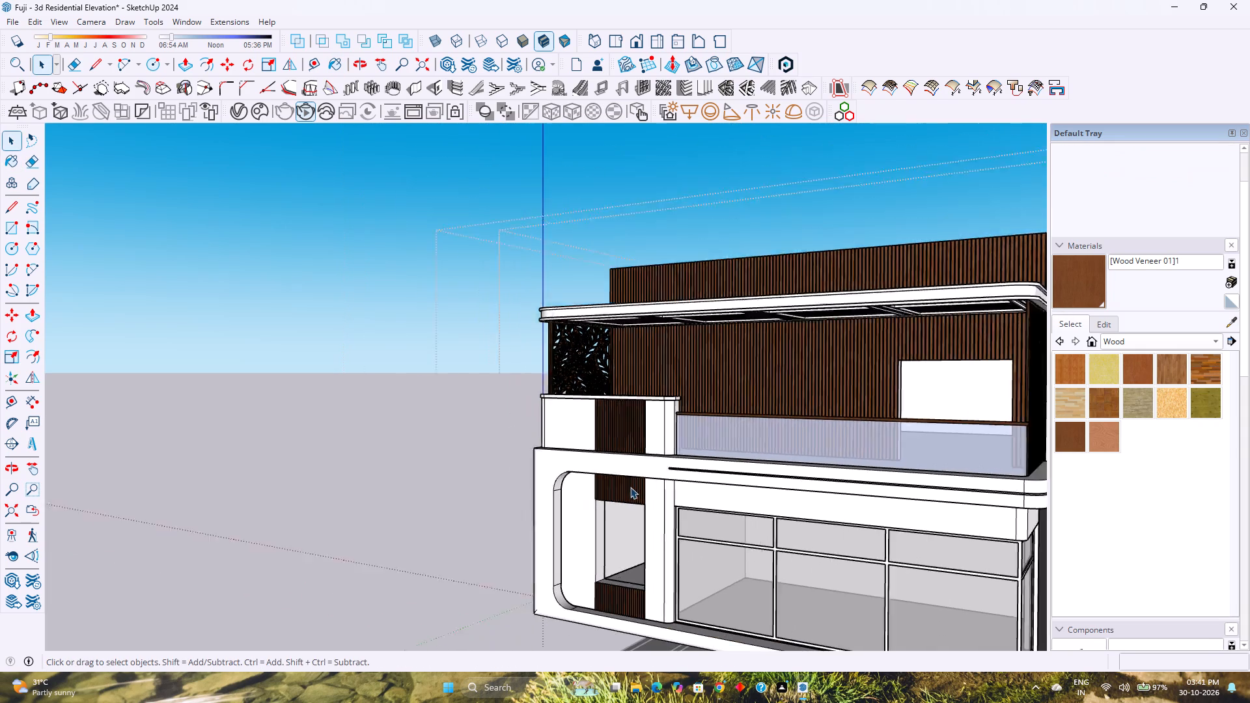
scroll(630, 487, "down", 1)
middle_click_drag(684, 495, 534, 429, "shift")
middle_click(534, 429, "shift")
middle_click_drag(535, 428, 605, 416)
scroll(656, 400, "up", 3)
middle_click_drag(656, 399, 657, 399, "shift")
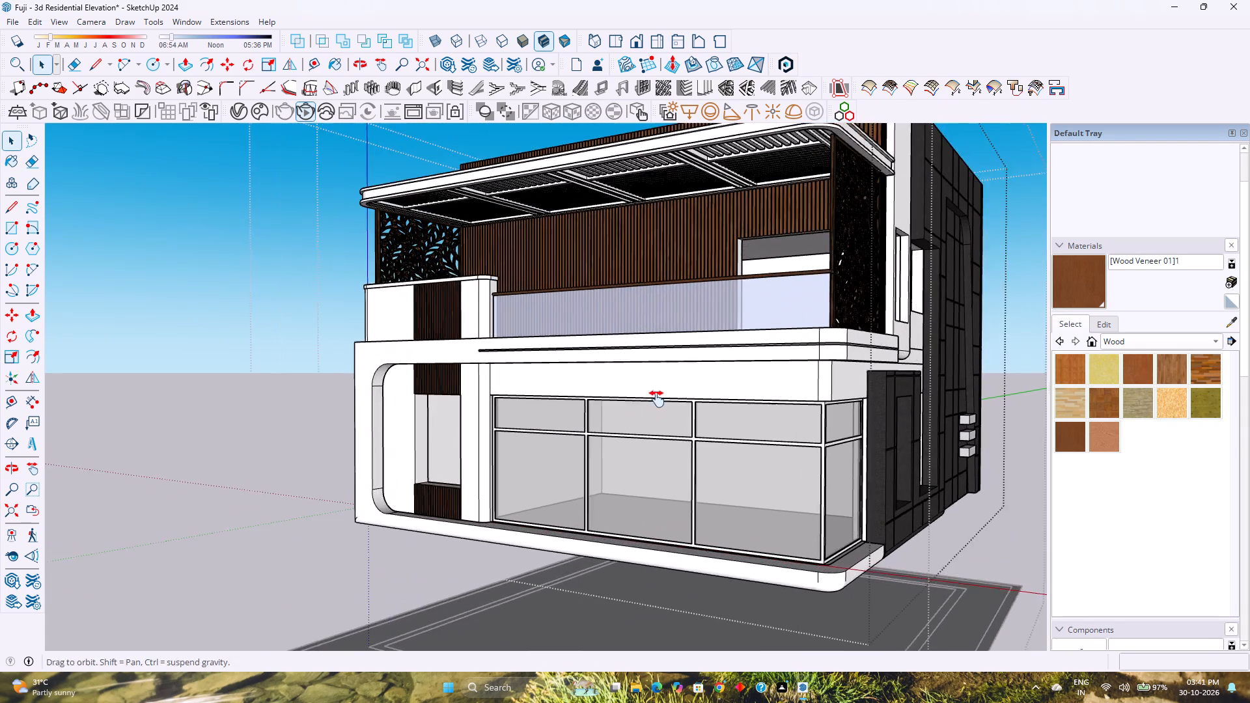
middle_click_drag(657, 399, 654, 446, "shift")
middle_click(652, 447, "shift")
middle_click_drag(638, 448, 686, 464)
scroll(686, 464, "up", 1, "ctrl")
middle_click(686, 464, "ctrl")
key("ctrl+s")
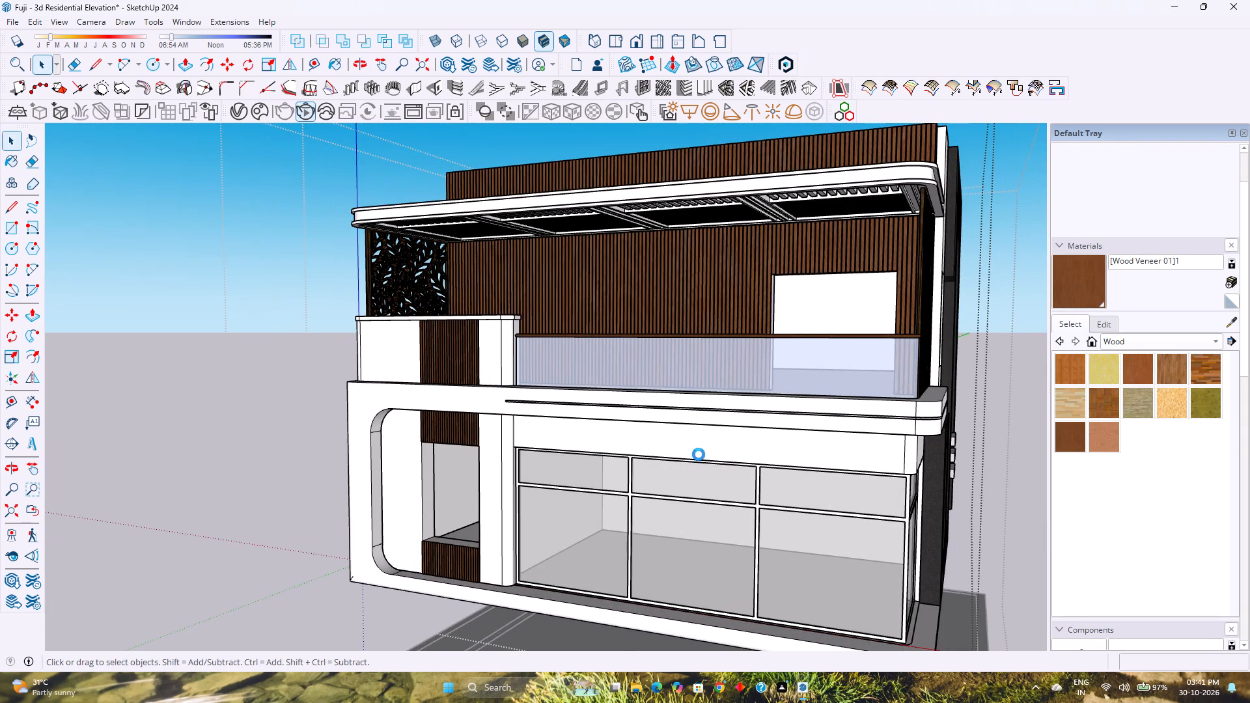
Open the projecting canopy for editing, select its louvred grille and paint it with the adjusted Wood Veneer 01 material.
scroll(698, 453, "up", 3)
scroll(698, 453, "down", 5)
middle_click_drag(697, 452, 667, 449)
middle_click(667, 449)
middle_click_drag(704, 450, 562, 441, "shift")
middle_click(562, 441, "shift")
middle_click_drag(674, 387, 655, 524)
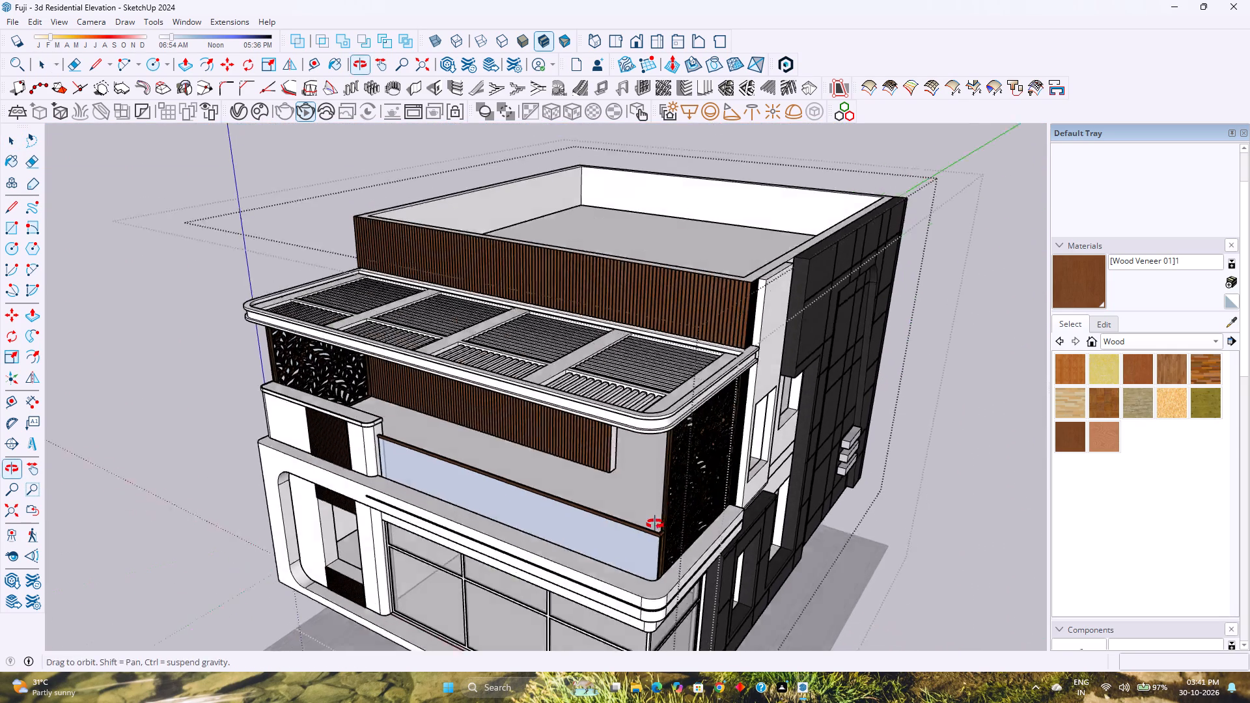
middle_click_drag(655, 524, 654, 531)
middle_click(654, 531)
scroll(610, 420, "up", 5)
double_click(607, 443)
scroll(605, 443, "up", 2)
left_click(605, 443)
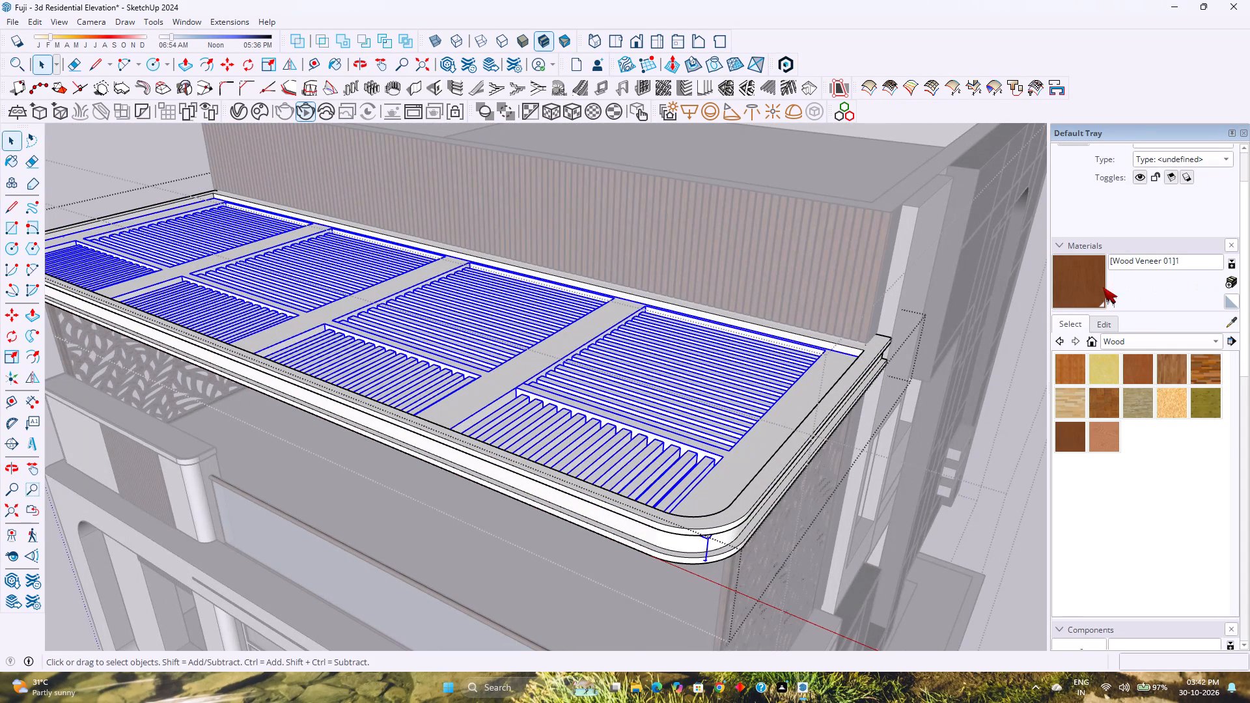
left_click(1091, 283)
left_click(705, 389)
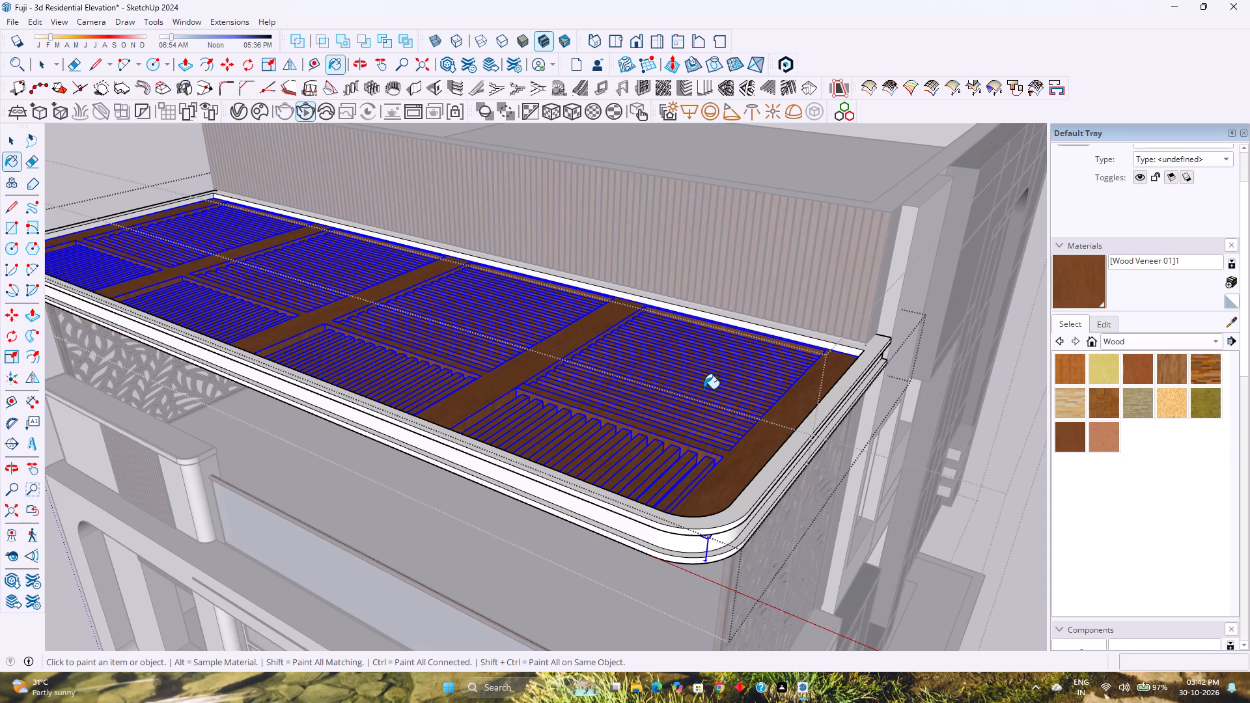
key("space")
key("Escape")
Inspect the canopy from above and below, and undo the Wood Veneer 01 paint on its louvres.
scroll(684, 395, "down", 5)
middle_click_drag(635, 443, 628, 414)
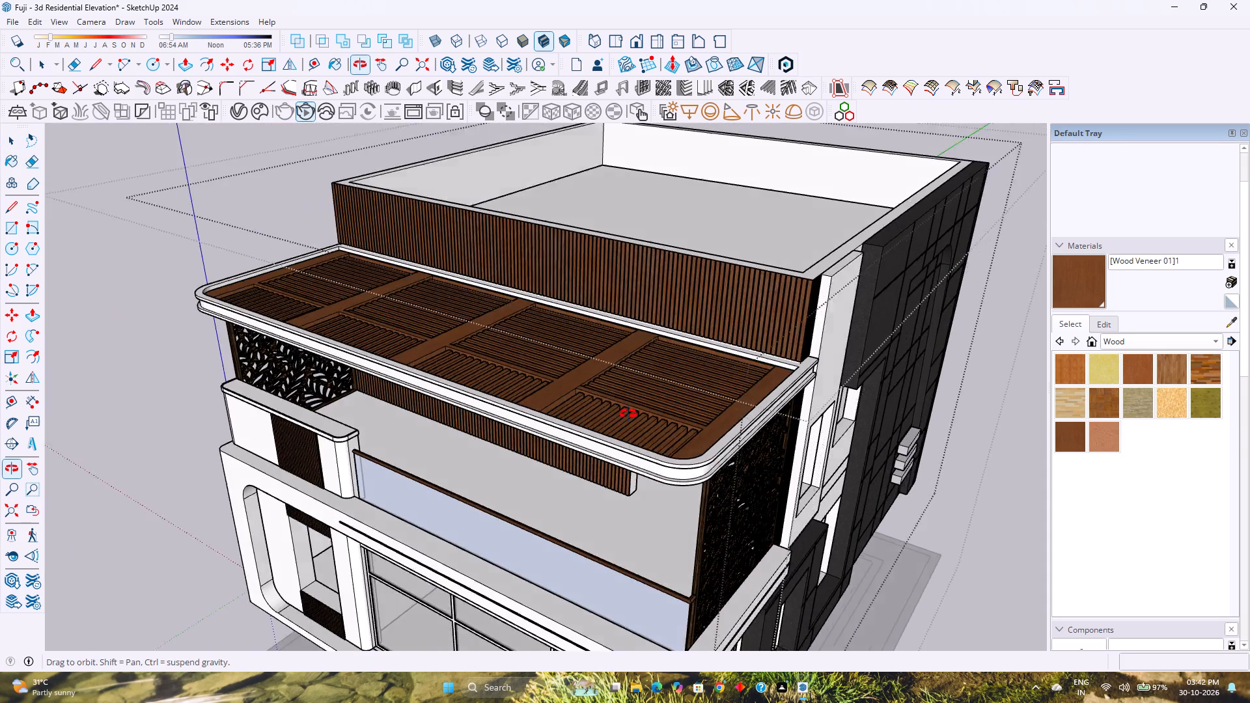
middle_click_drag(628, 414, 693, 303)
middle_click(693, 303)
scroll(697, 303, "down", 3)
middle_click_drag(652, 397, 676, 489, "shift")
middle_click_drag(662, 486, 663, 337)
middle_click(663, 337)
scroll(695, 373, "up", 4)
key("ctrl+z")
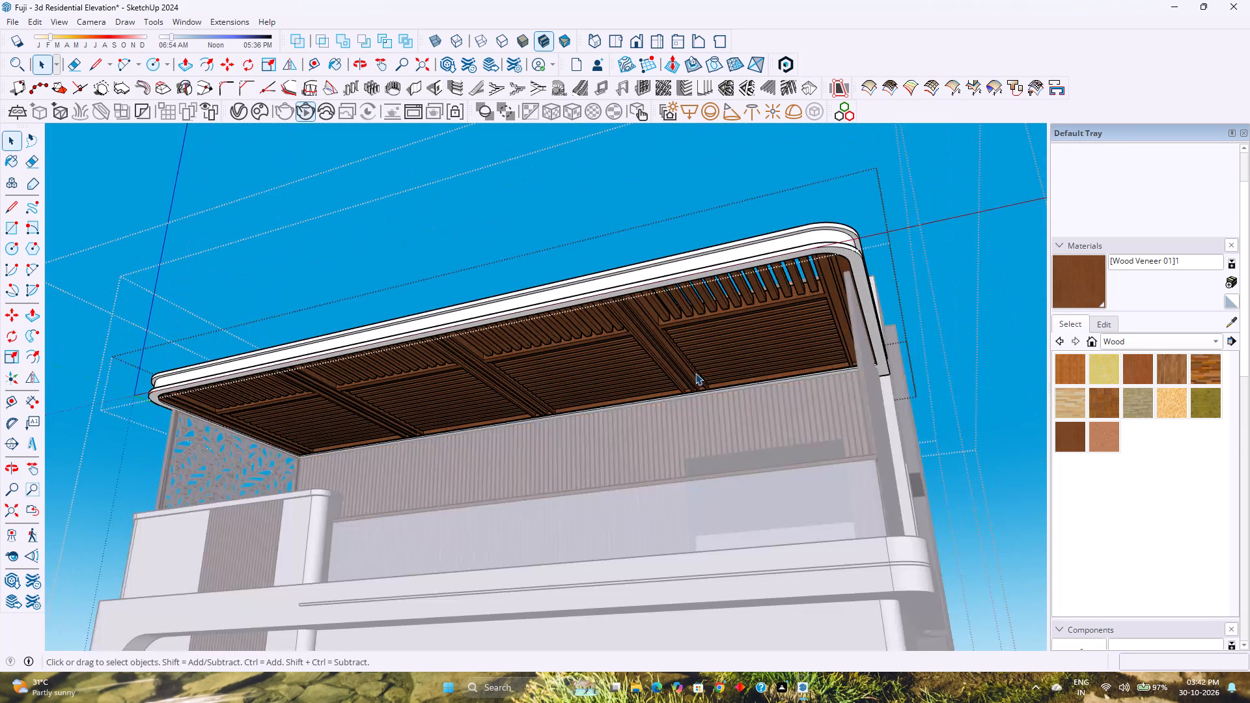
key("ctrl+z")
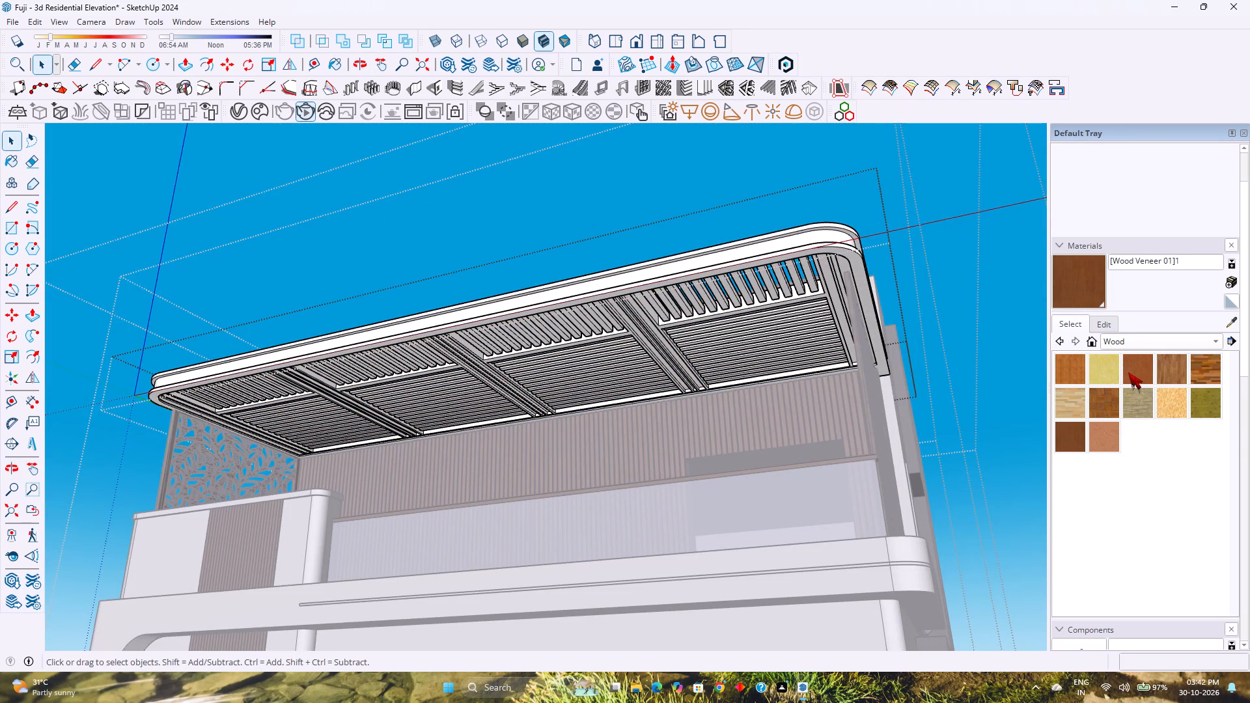
Paint the canopy's louvred grille with Wood Cherry Original from the Wood materials.
left_click(1128, 372)
left_click(734, 335)
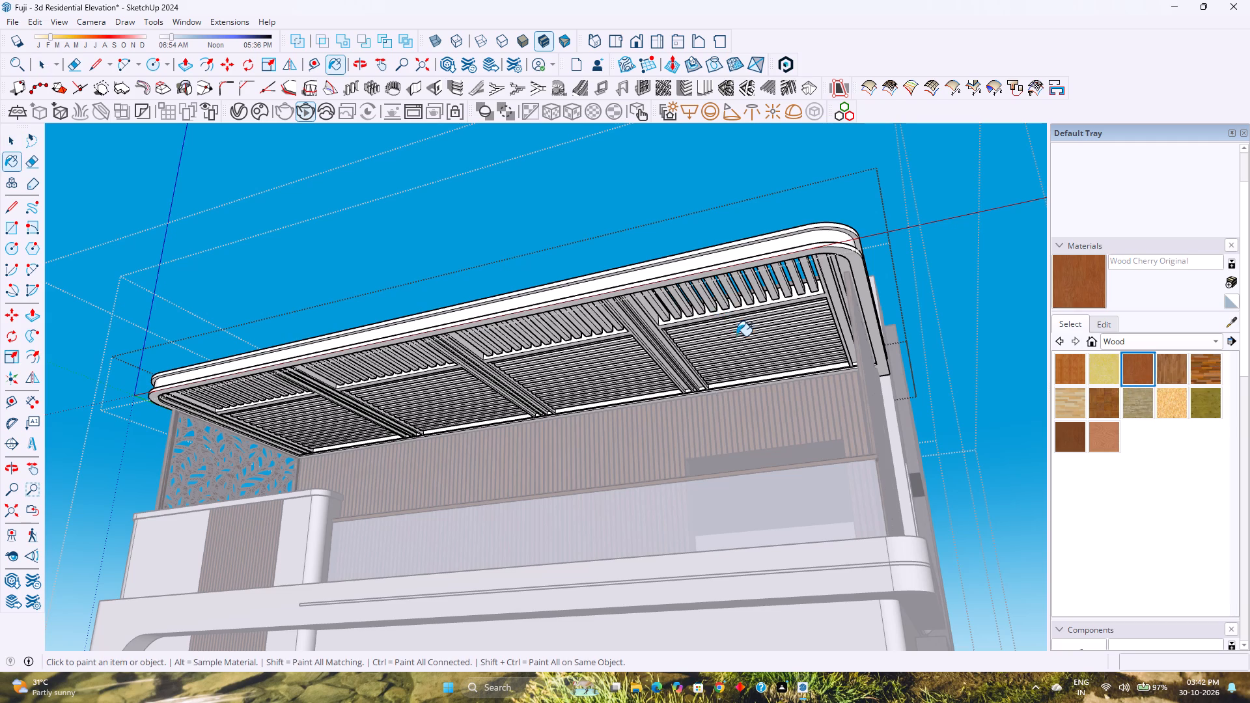
Adjust the Wood Cherry Original material's HLS colour to hue 17, saturation 47 and lightness 28.
left_click(1105, 327)
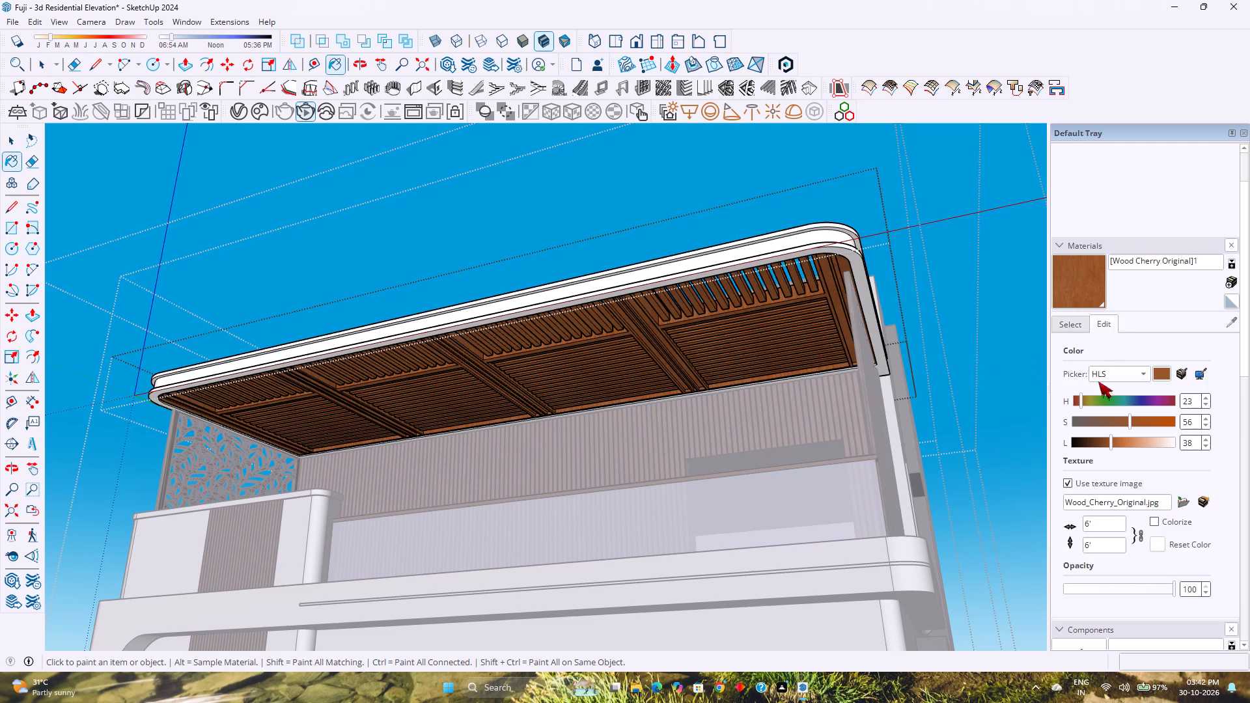
left_click_drag(1118, 441, 1101, 446)
scroll(1128, 420, "up", 8)
scroll(1128, 420, "down", 3)
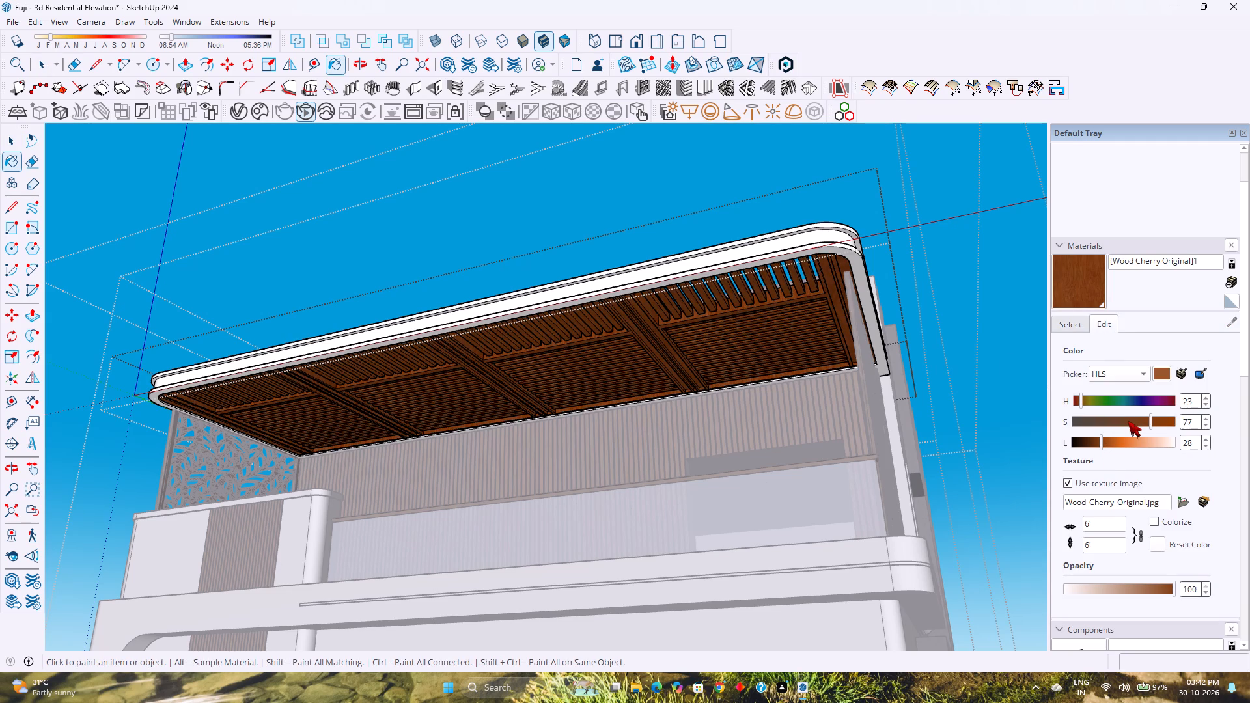
scroll(1128, 420, "down", 8)
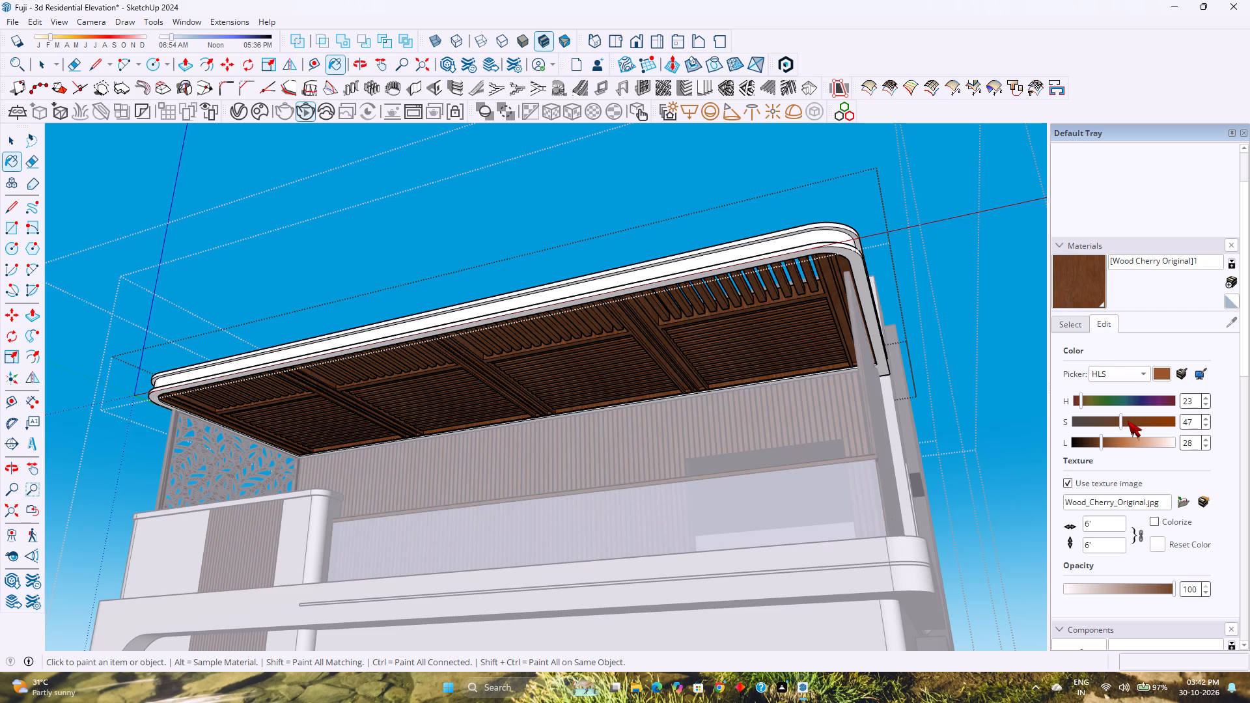
scroll(1079, 394, "up", 1)
scroll(1079, 394, "down", 3)
Darken Wood Cherry Original to lightness 25, fine-tune its saturation to 47, and reapply it to the canopy louvres.
scroll(1120, 440, "down", 1)
scroll(1122, 420, "up", 6)
scroll(1122, 420, "down", 10)
scroll(1122, 420, "up", 4)
key("space")
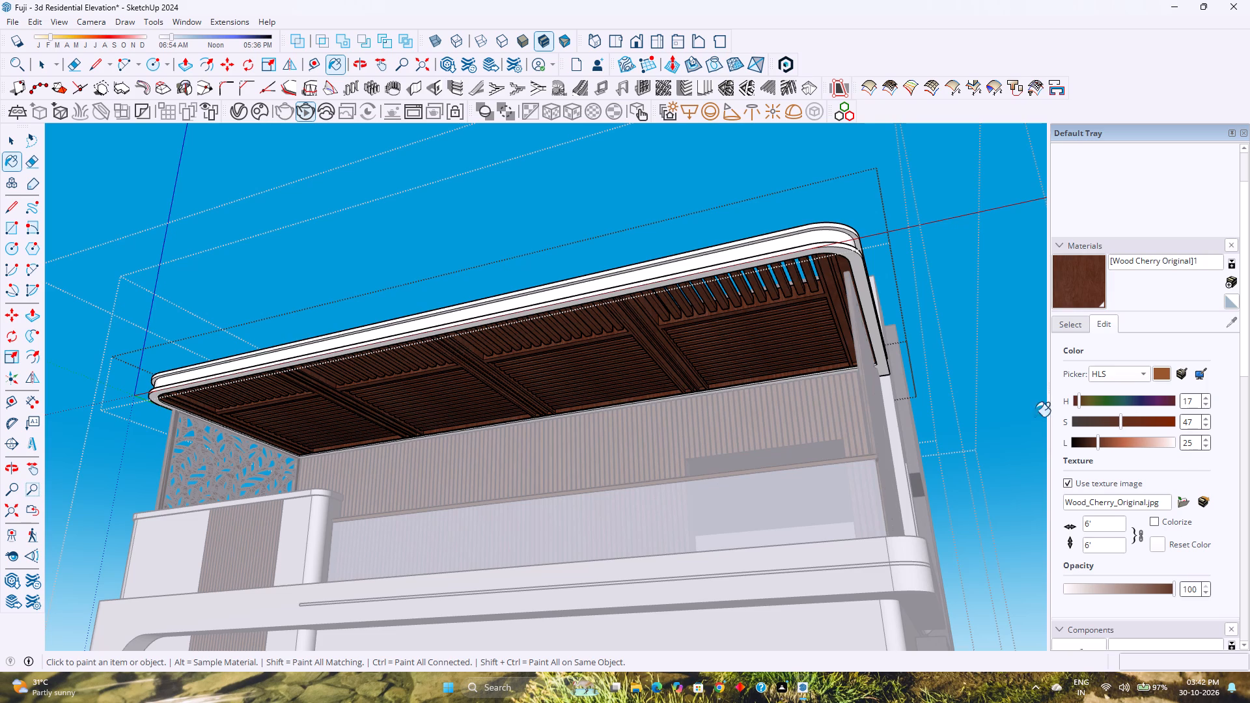
left_click(788, 359)
key("space")
key("Escape")
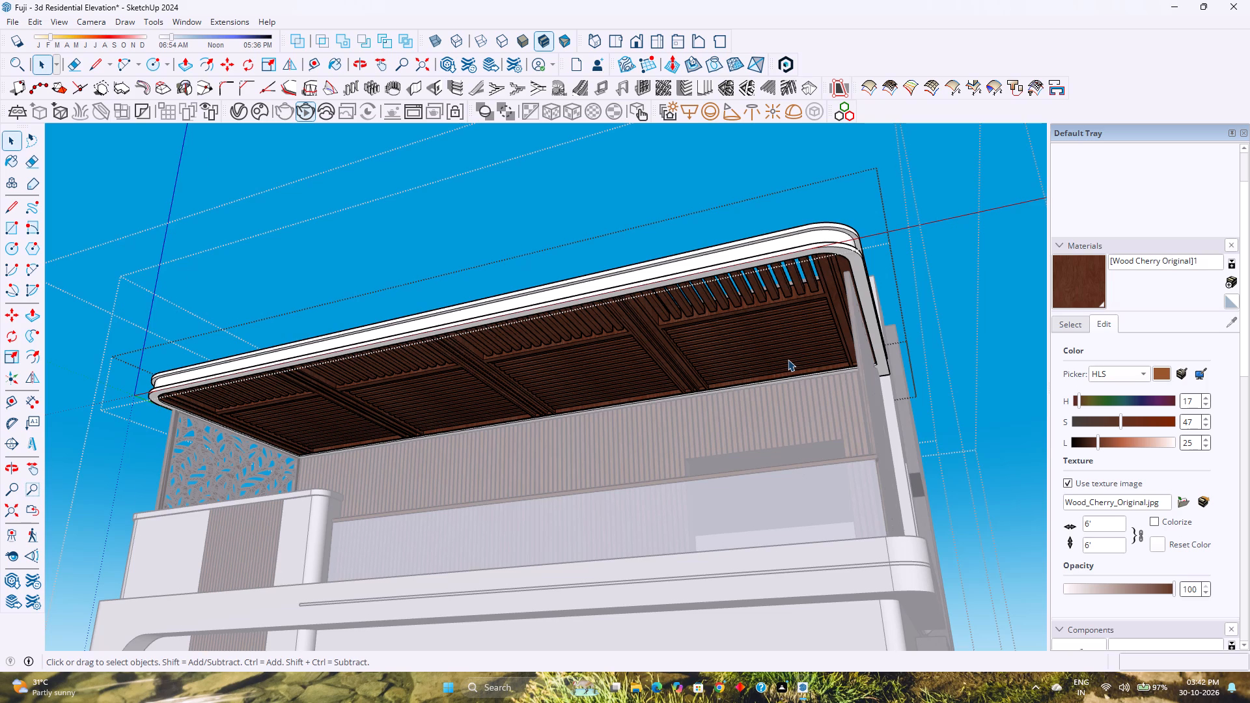
Examine the wood-finished canopy louvres together with the slatted walls and leaf-pattern screens from the side and front of the house.
scroll(788, 358, "down", 2)
middle_click_drag(788, 358, 604, 478)
middle_click(604, 478)
scroll(593, 454, "down", 3)
middle_click_drag(521, 473, 579, 389, "shift")
middle_click(579, 389, "shift")
scroll(588, 385, "down", 2)
middle_click_drag(588, 385, 603, 402)
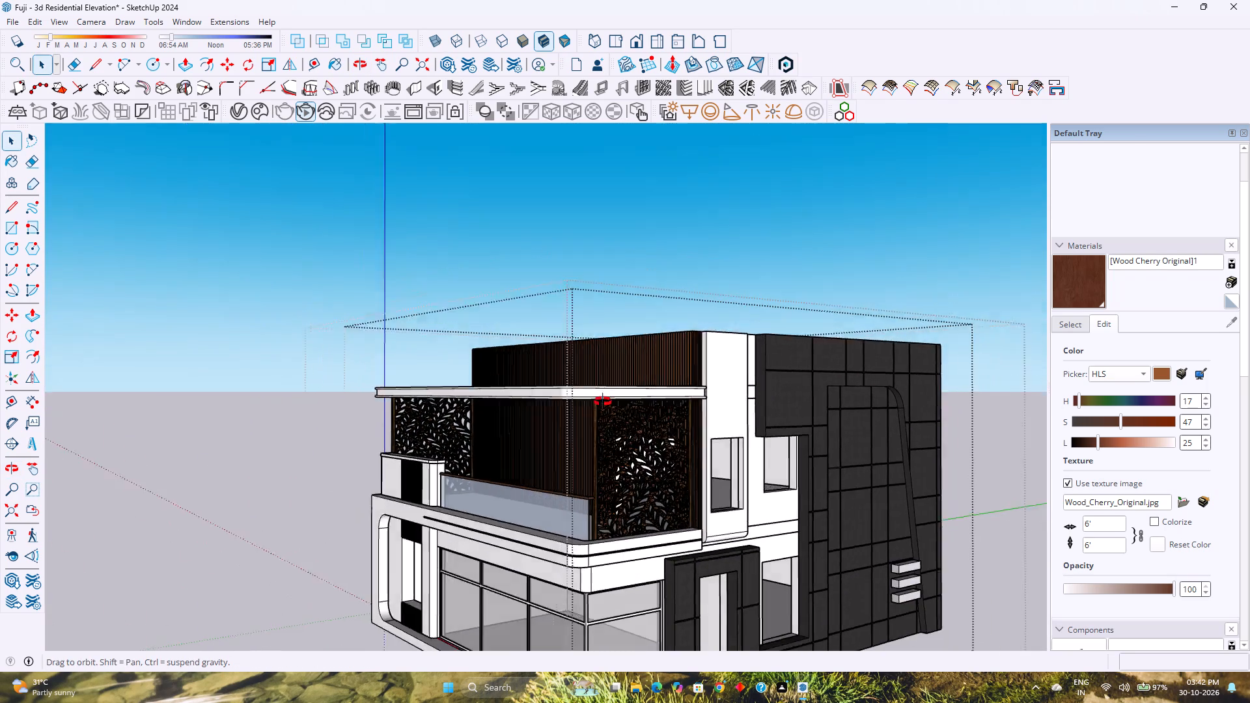
middle_click_drag(603, 402, 777, 317)
middle_click(777, 317)
Save the residential elevation model with the darkened canopy louvre finish.
key("ctrl+s")
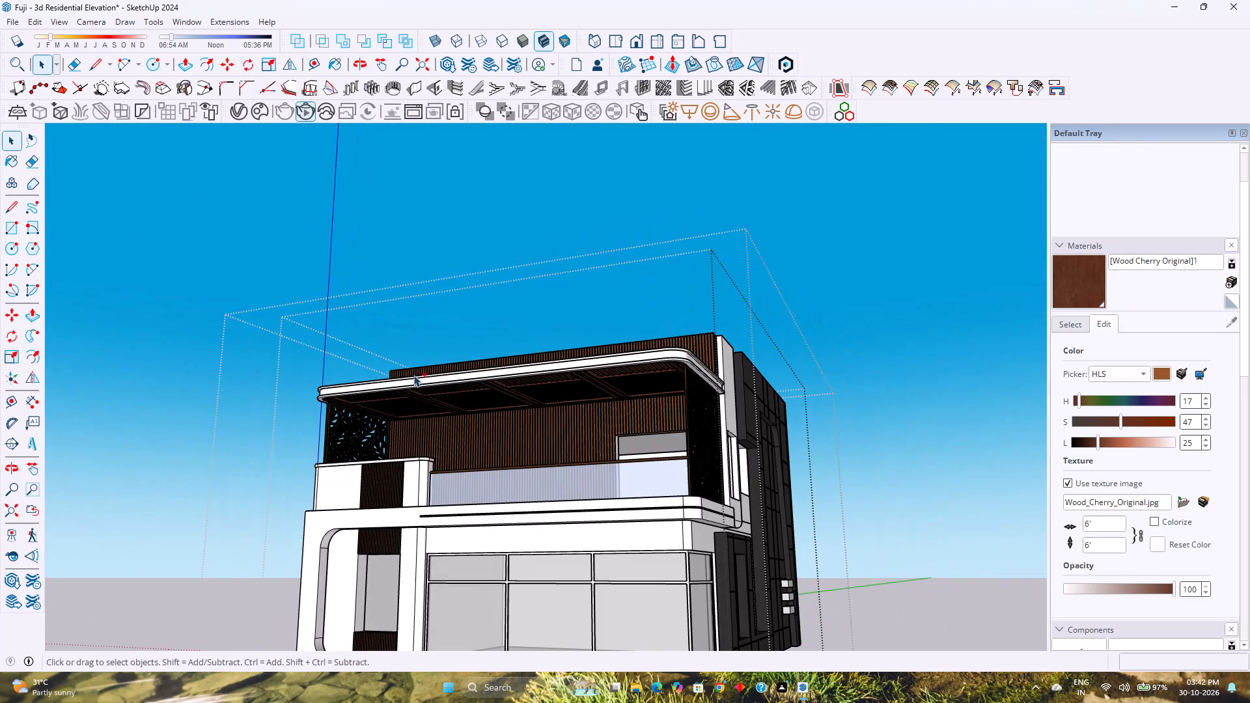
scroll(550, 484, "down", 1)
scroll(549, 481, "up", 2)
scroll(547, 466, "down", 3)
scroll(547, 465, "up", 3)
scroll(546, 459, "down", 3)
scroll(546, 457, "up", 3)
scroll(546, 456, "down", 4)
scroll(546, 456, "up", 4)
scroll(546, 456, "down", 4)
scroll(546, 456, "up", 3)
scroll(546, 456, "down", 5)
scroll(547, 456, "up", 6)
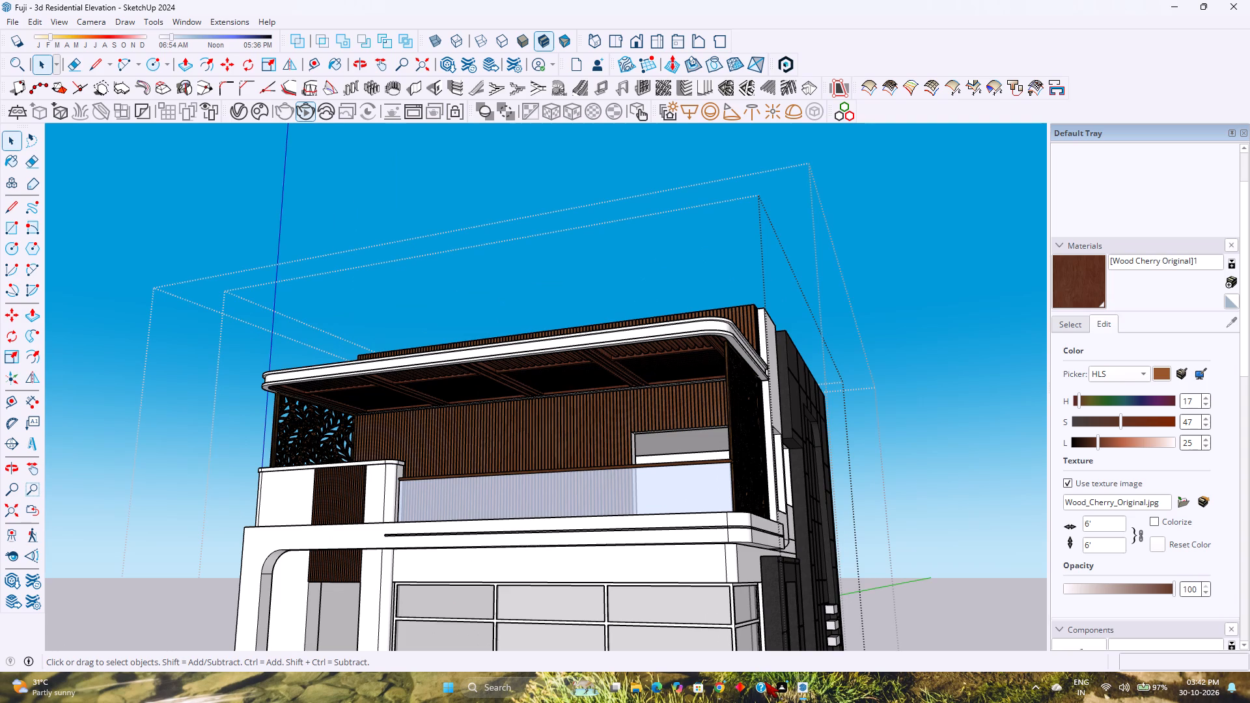
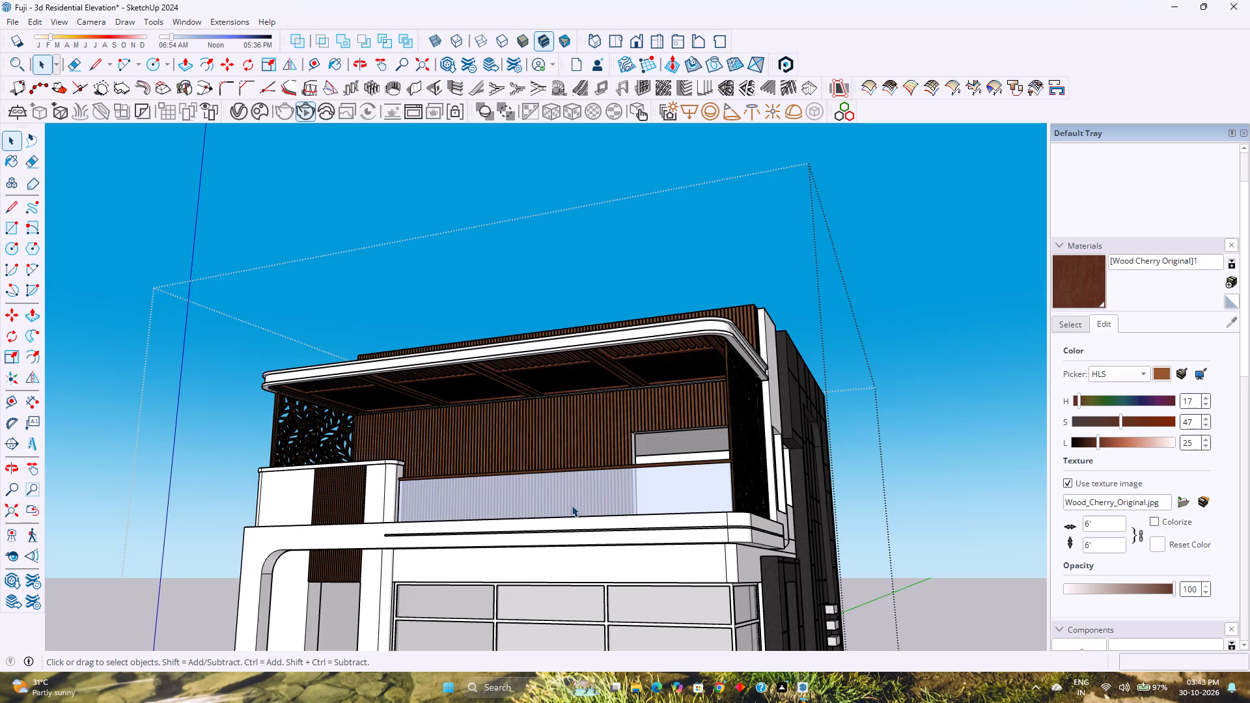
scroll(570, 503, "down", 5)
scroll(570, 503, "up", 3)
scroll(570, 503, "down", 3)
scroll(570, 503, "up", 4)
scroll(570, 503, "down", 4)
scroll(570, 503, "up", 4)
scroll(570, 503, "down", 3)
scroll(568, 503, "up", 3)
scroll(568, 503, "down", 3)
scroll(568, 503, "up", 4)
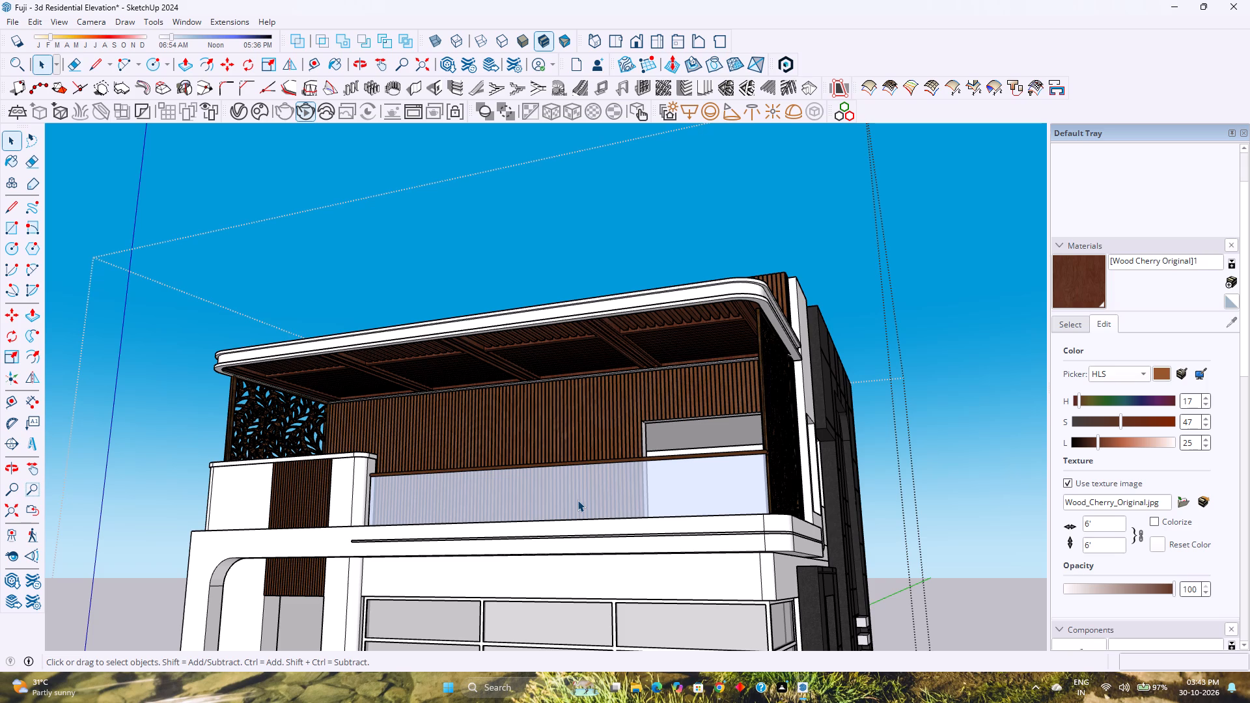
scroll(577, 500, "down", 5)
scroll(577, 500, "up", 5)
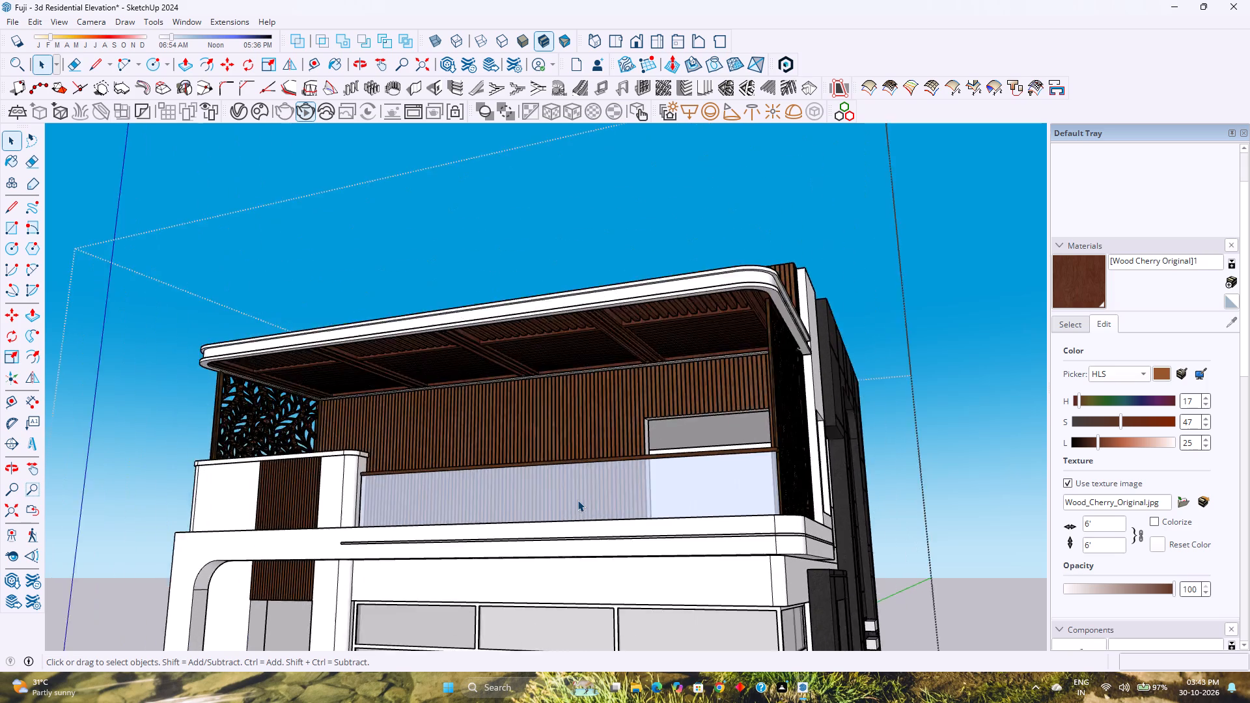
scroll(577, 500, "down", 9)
Examine the whole house from its front corner and dark-panelled side, from raised and low viewpoints.
middle_click_drag(589, 508, 383, 473)
middle_click_drag(403, 510, 448, 580)
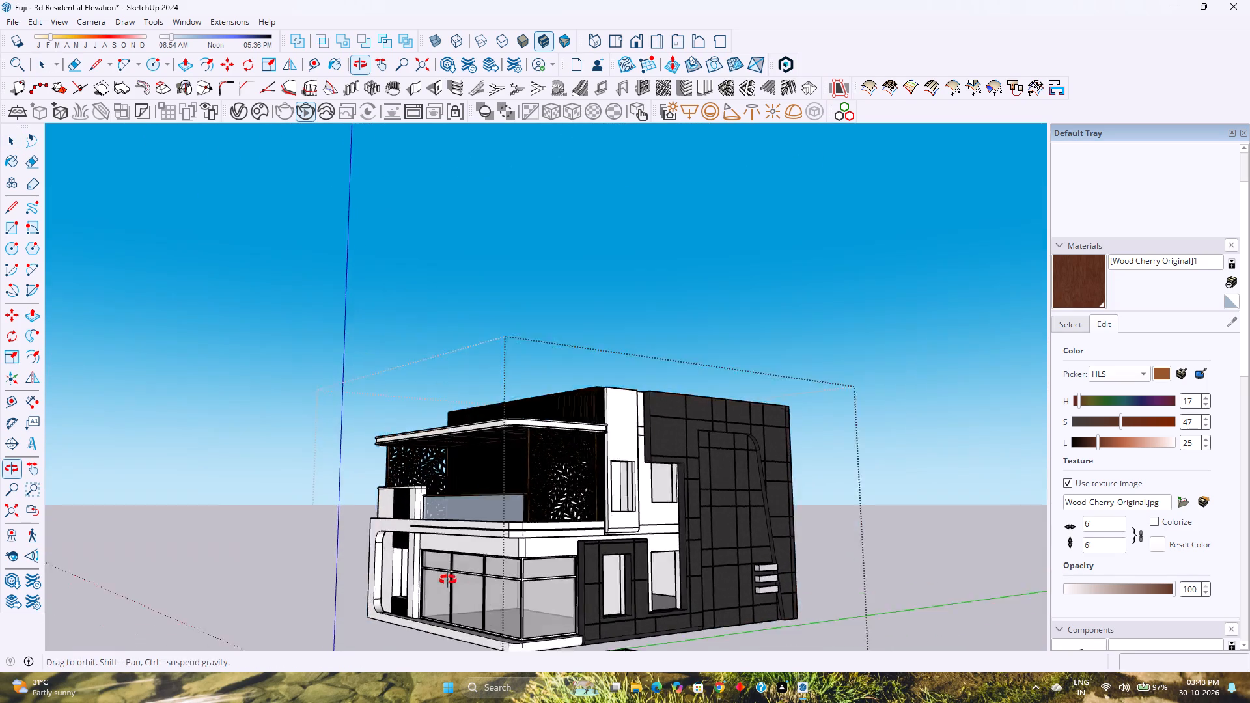
middle_click_drag(448, 580, 498, 592)
middle_click_drag(520, 589, 540, 585)
middle_click_drag(587, 577, 596, 576)
middle_click(596, 576)
middle_click(596, 576)
scroll(520, 486, "down", 4)
scroll(543, 580, "up", 4)
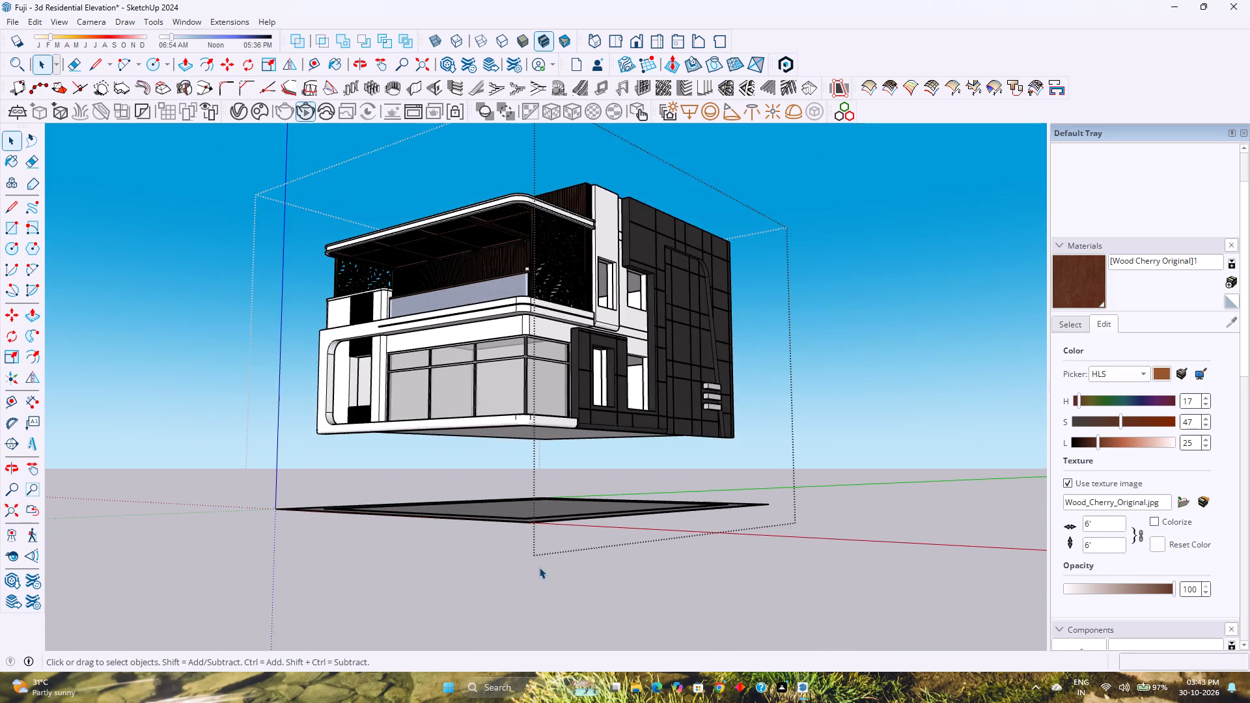
middle_click_drag(538, 567, 496, 626)
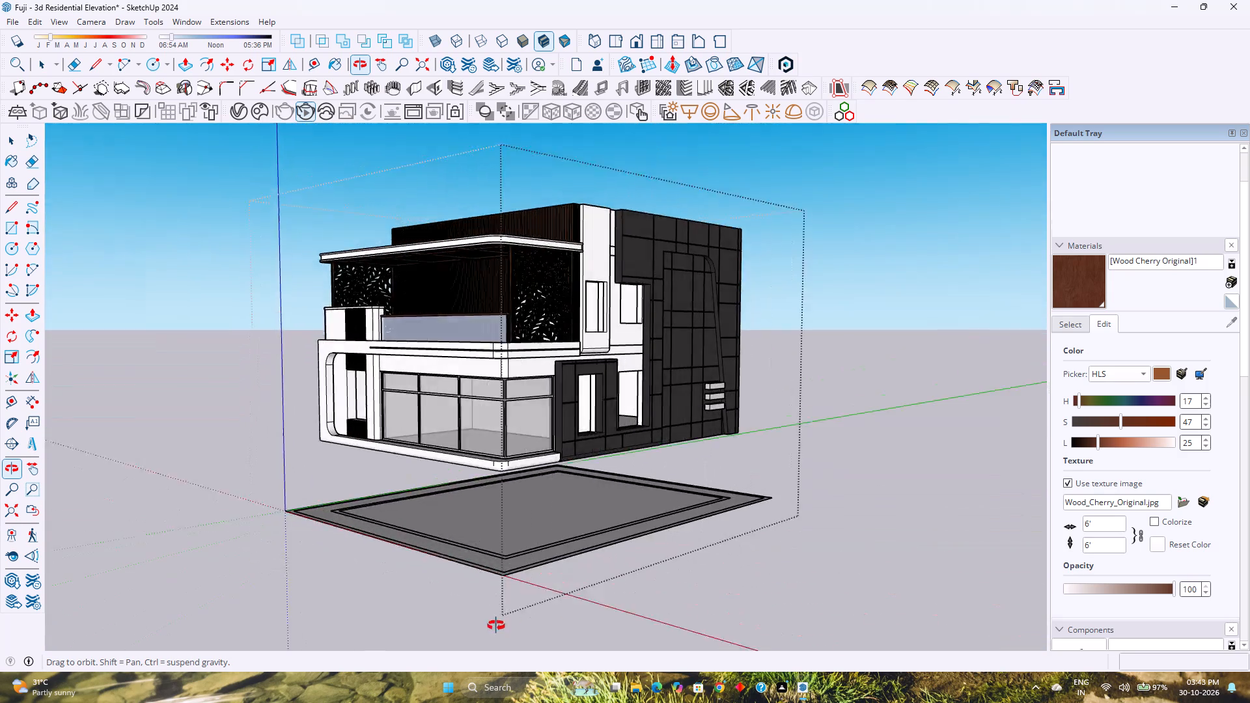
middle_click_drag(496, 626, 564, 576)
middle_click(564, 576)
scroll(559, 567, "down", 3)
scroll(545, 410, "up", 7)
middle_click_drag(545, 410, 501, 502)
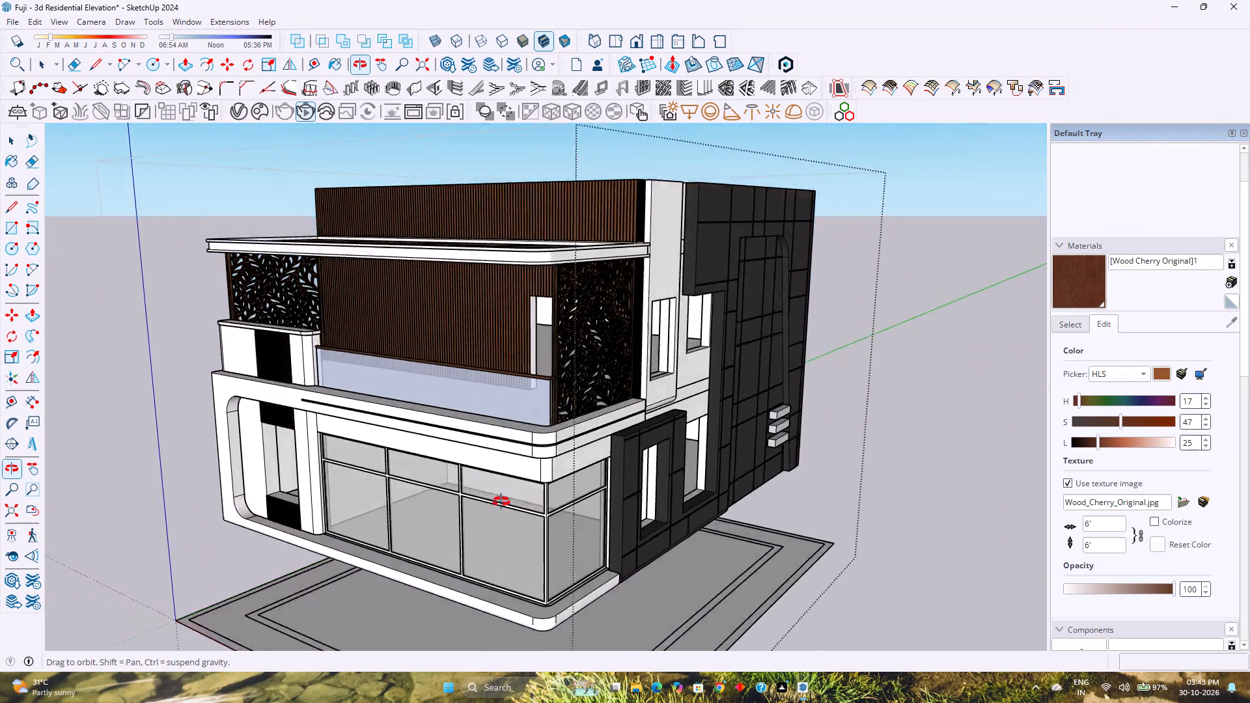
middle_click_drag(501, 502, 467, 462)
middle_click(467, 462)
scroll(469, 452, "down", 8)
middle_click_drag(456, 456, 525, 471)
middle_click(525, 471)
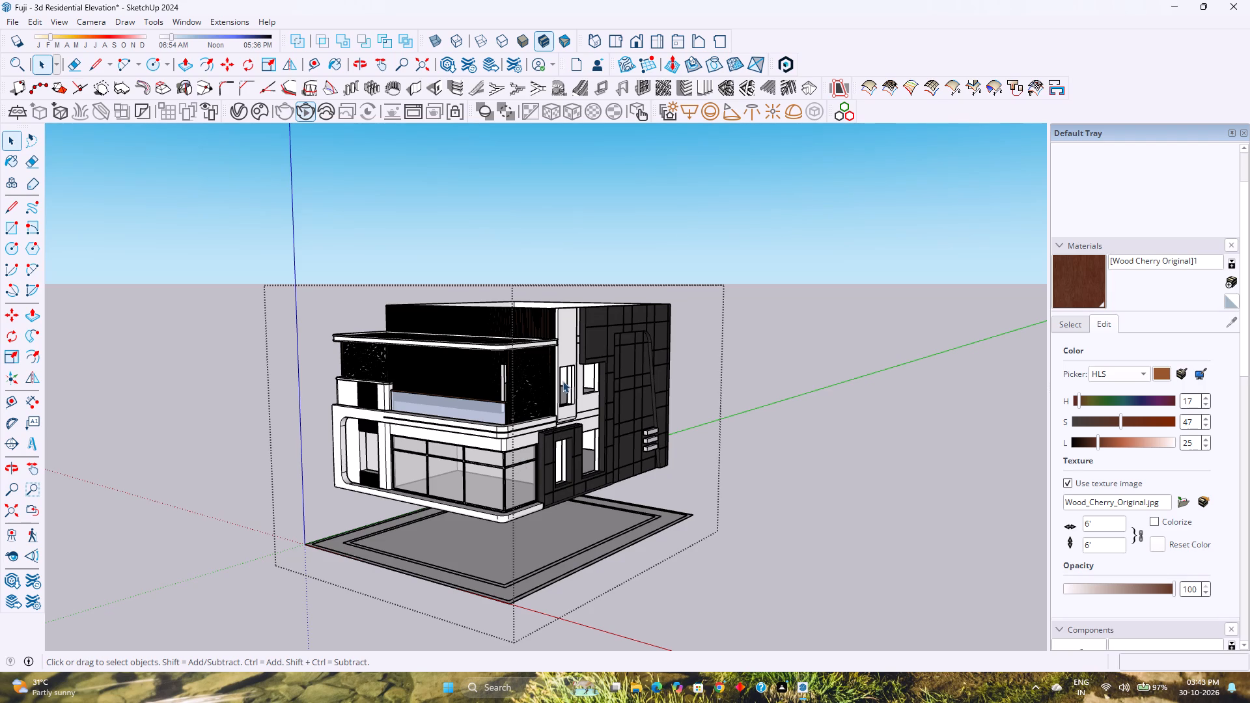
scroll(570, 385, "up", 3)
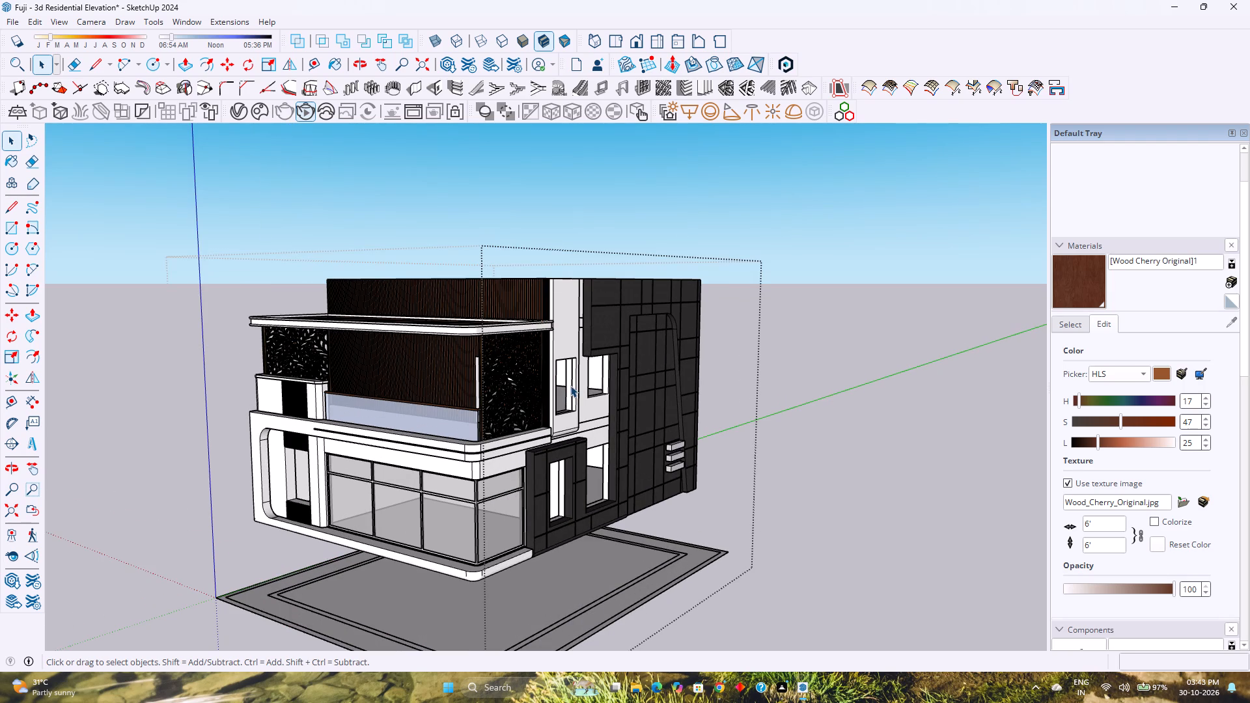
middle_click_drag(415, 470, 434, 387)
middle_click(434, 387)
middle_click(434, 387)
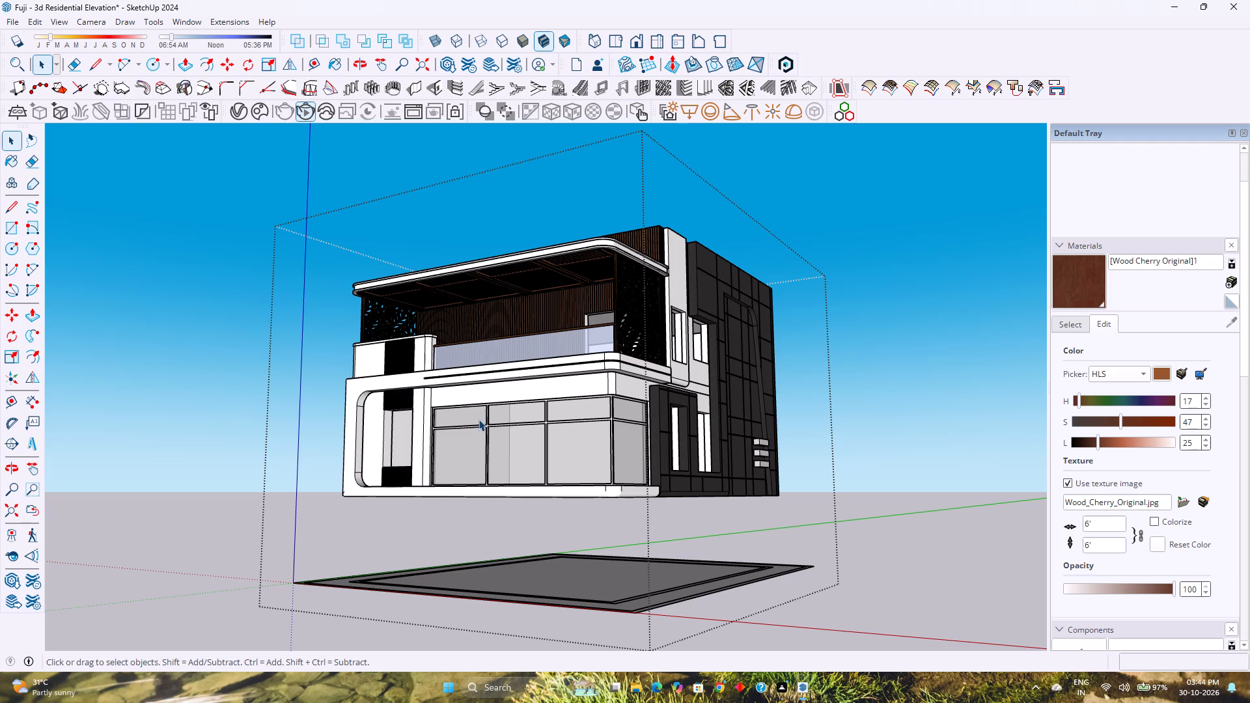
Restart the V-Ray render with the house framed from its front corner, showing the glazed front and dark side wall.
scroll(538, 423, "up", 1)
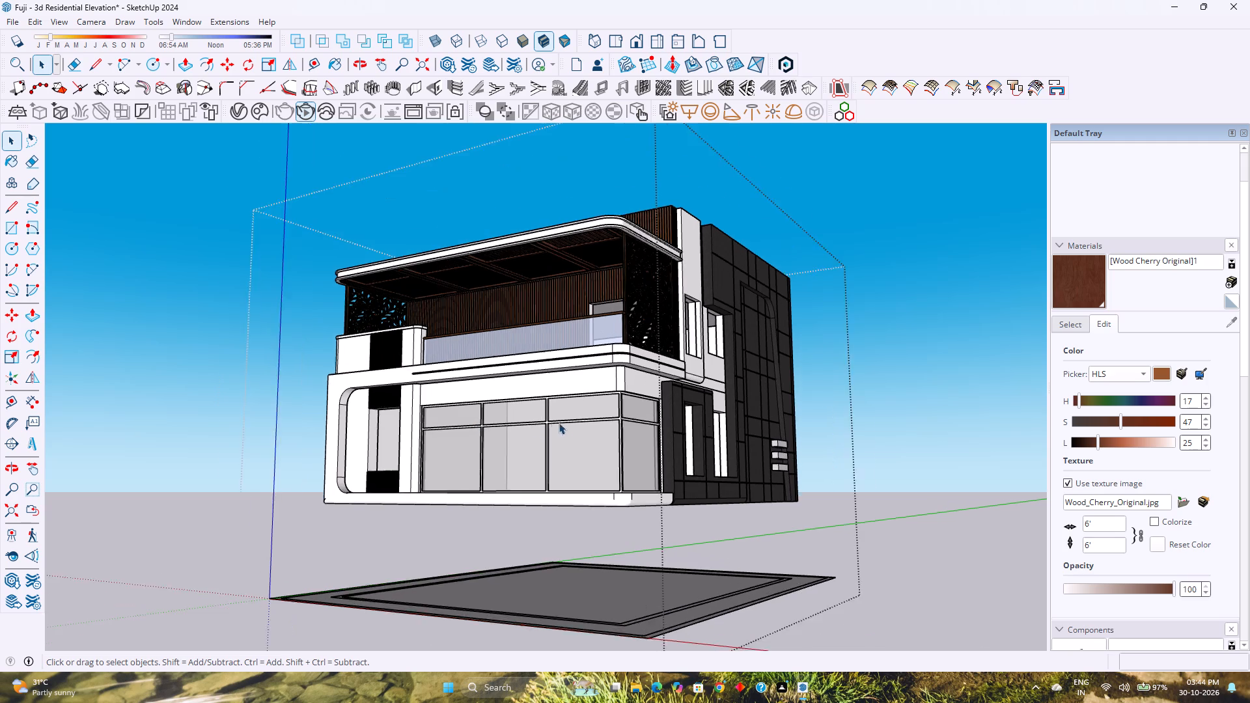
scroll(559, 422, "up", 1)
scroll(615, 372, "up", 1)
middle_click_drag(615, 375, 587, 437)
middle_click_drag(593, 437, 618, 424)
middle_click(627, 409)
middle_click(627, 409)
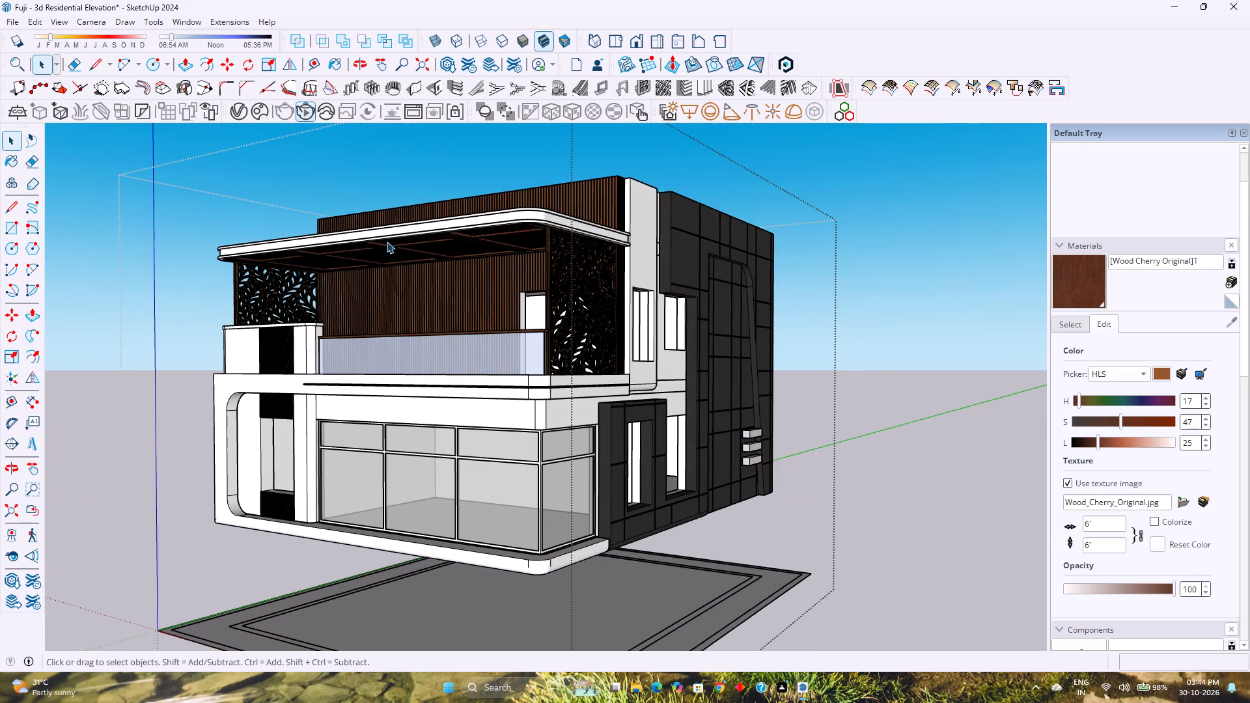
left_click(307, 115)
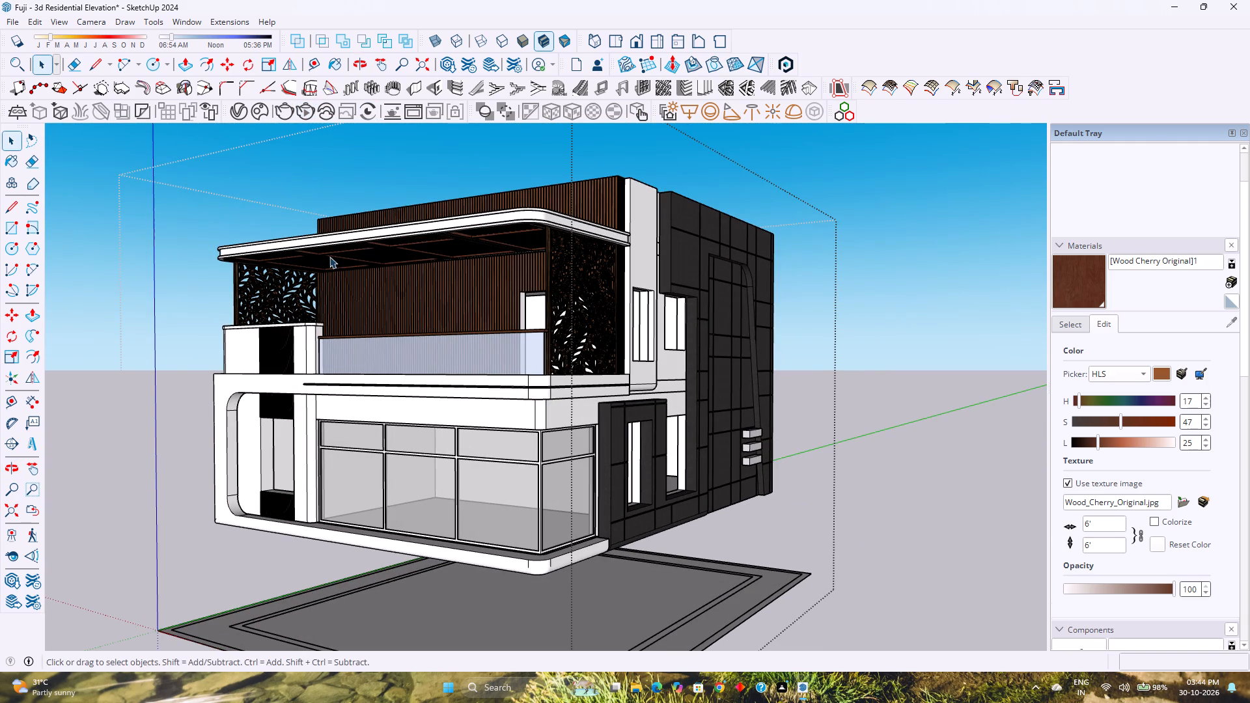
left_click(303, 108)
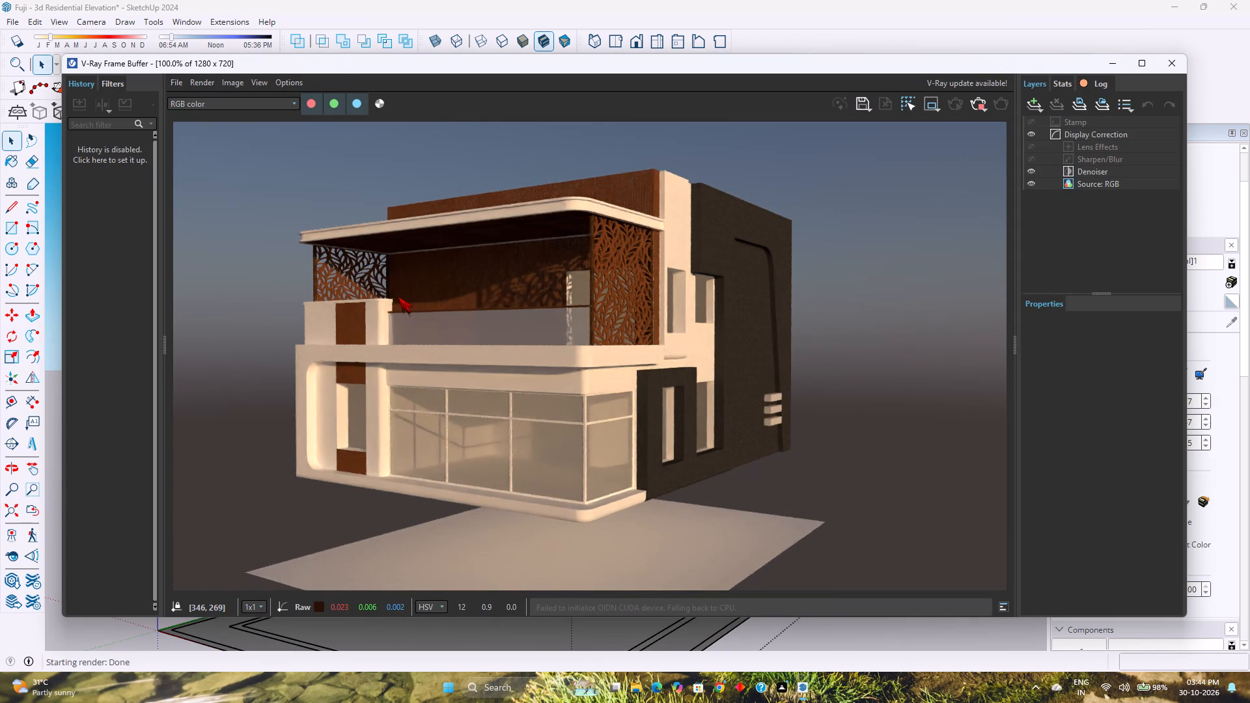
Examine the rendered wood walls, leaf-pattern screens and canopy in the V-Ray Frame Buffer, and close it.
scroll(465, 322, "up", 2)
scroll(466, 322, "down", 2)
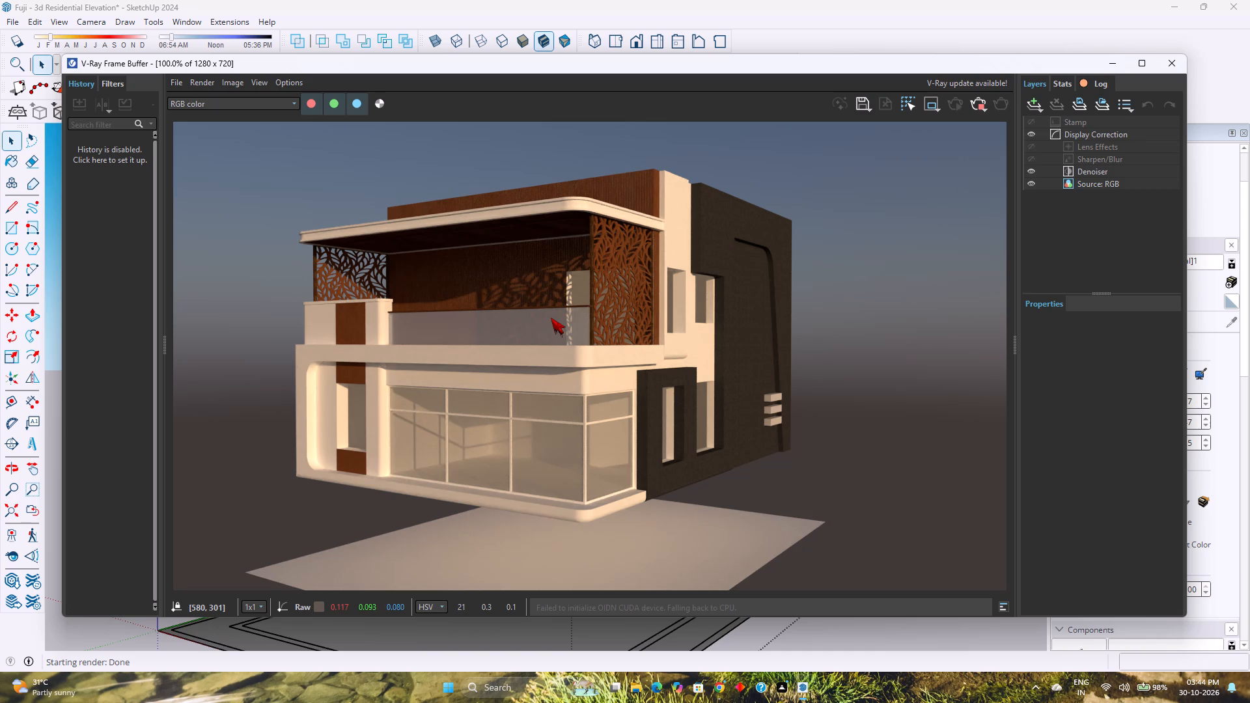
scroll(546, 305, "down", 4)
scroll(549, 331, "up", 3)
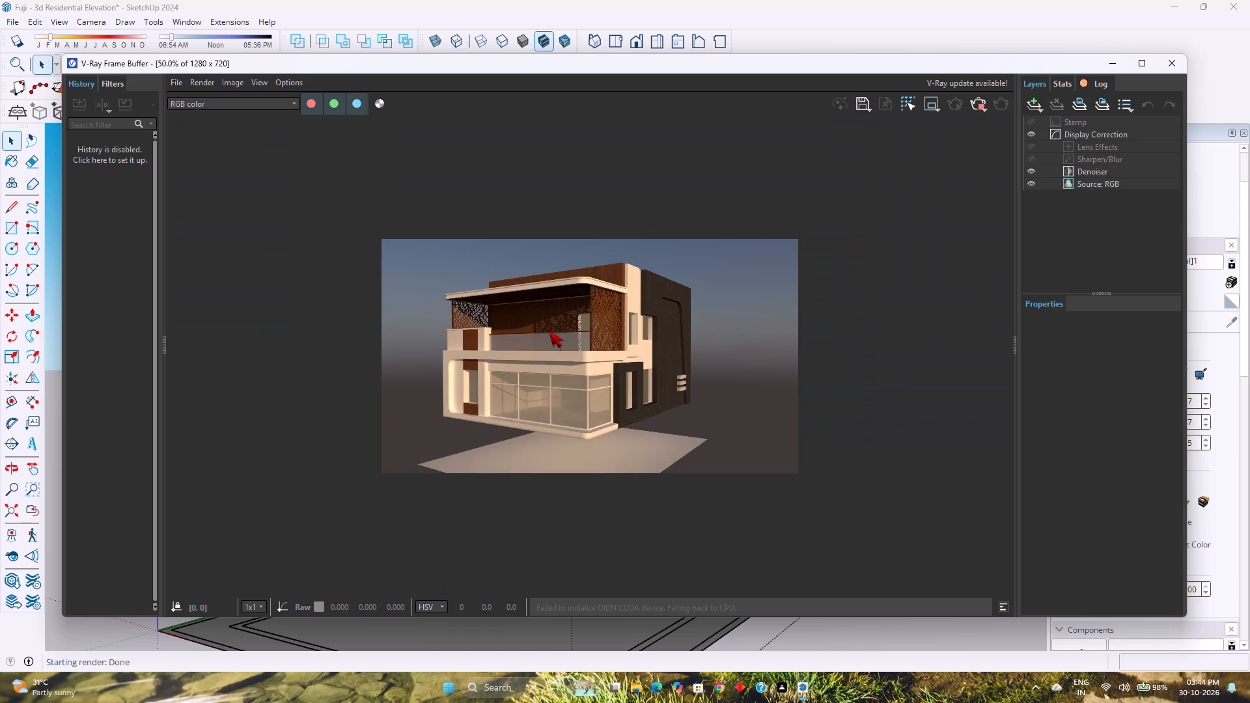
scroll(555, 330, "up", 2)
scroll(555, 330, "down", 1)
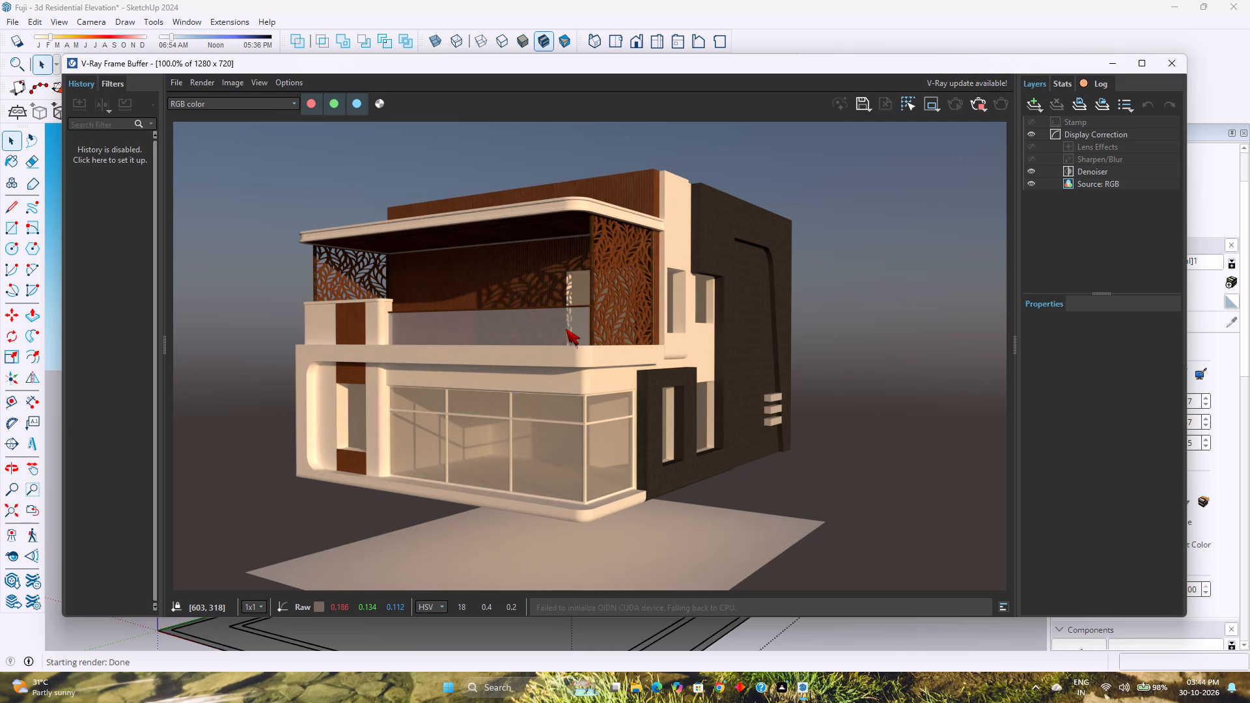
scroll(567, 327, "down", 3)
scroll(567, 327, "up", 3)
scroll(568, 327, "down", 2)
scroll(568, 328, "up", 1)
middle_click_drag(574, 329, 605, 333)
middle_click(605, 333)
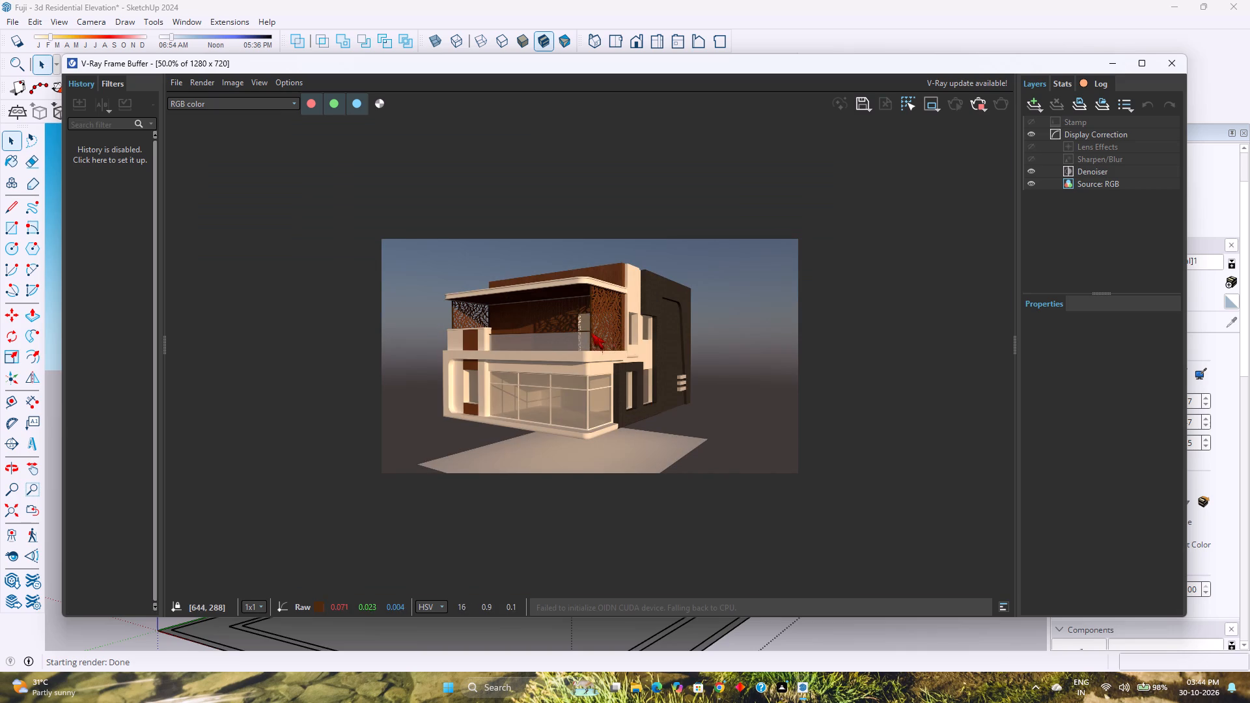
left_click(1173, 61)
Lengthen the three small white blocks on the dark side wall toward the house front by about 3' with Push/Pull.
middle_click_drag(628, 337, 643, 331)
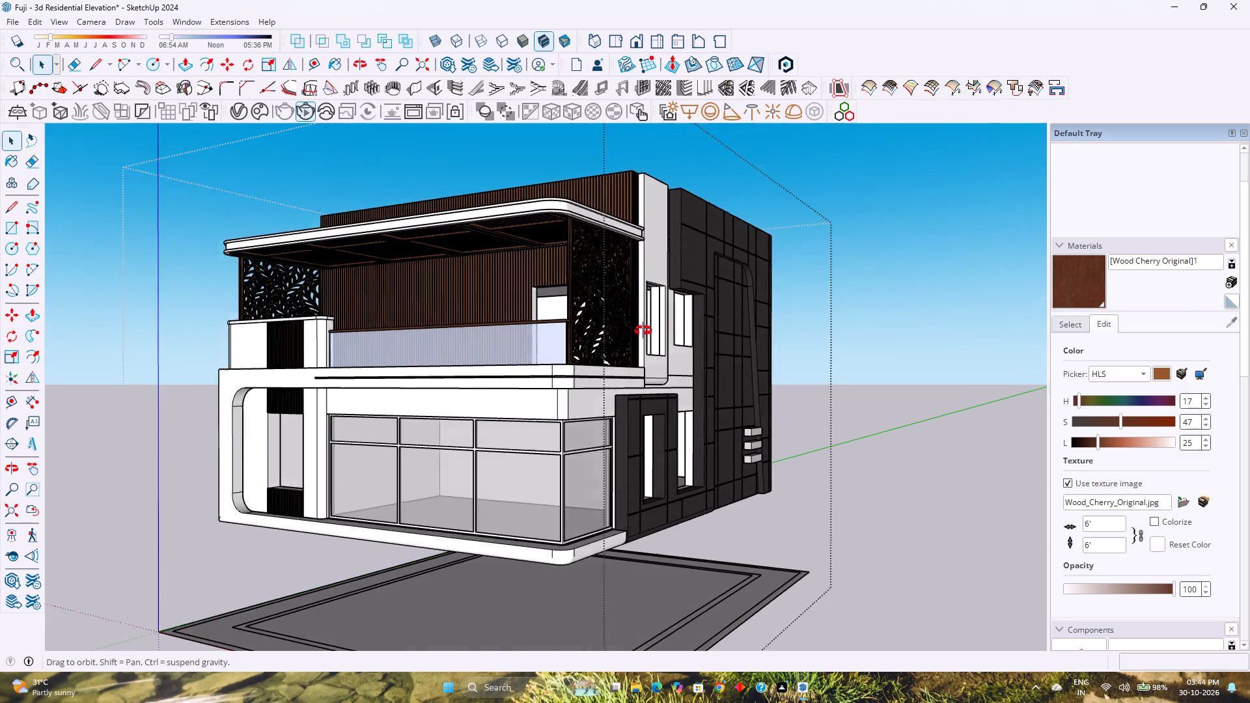
middle_click_drag(643, 331, 677, 310)
middle_click(677, 310)
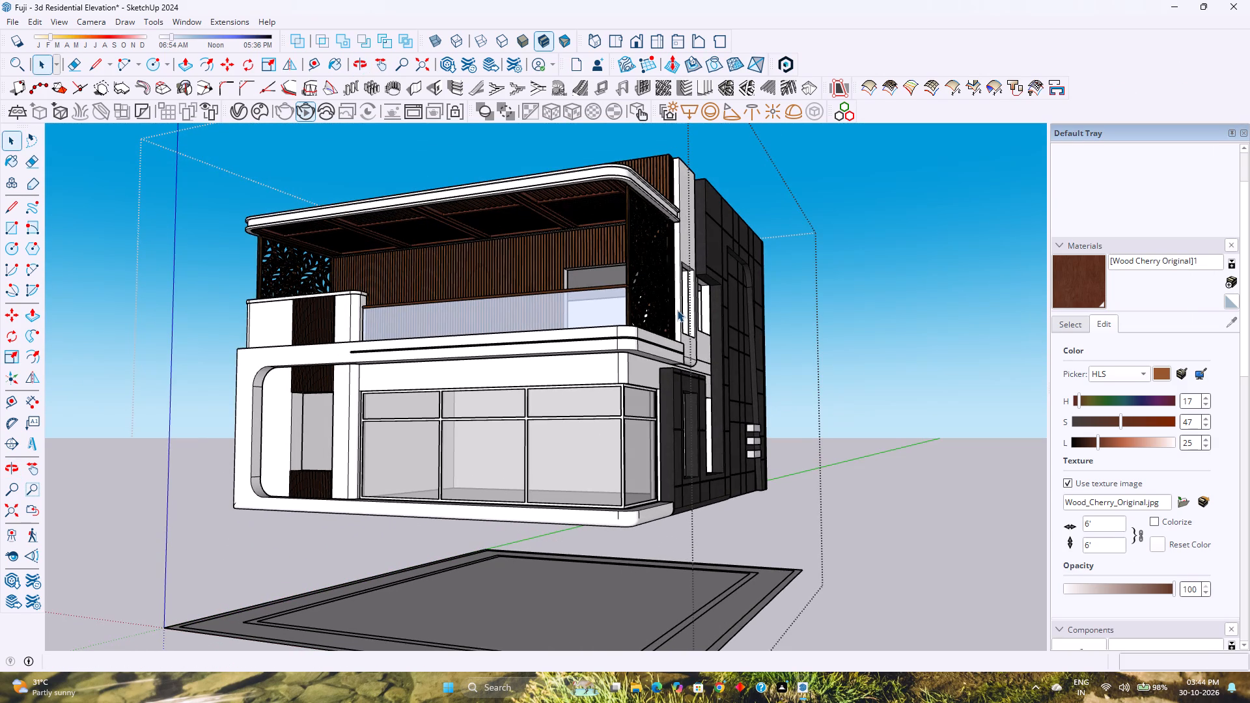
middle_click_drag(678, 310, 674, 293)
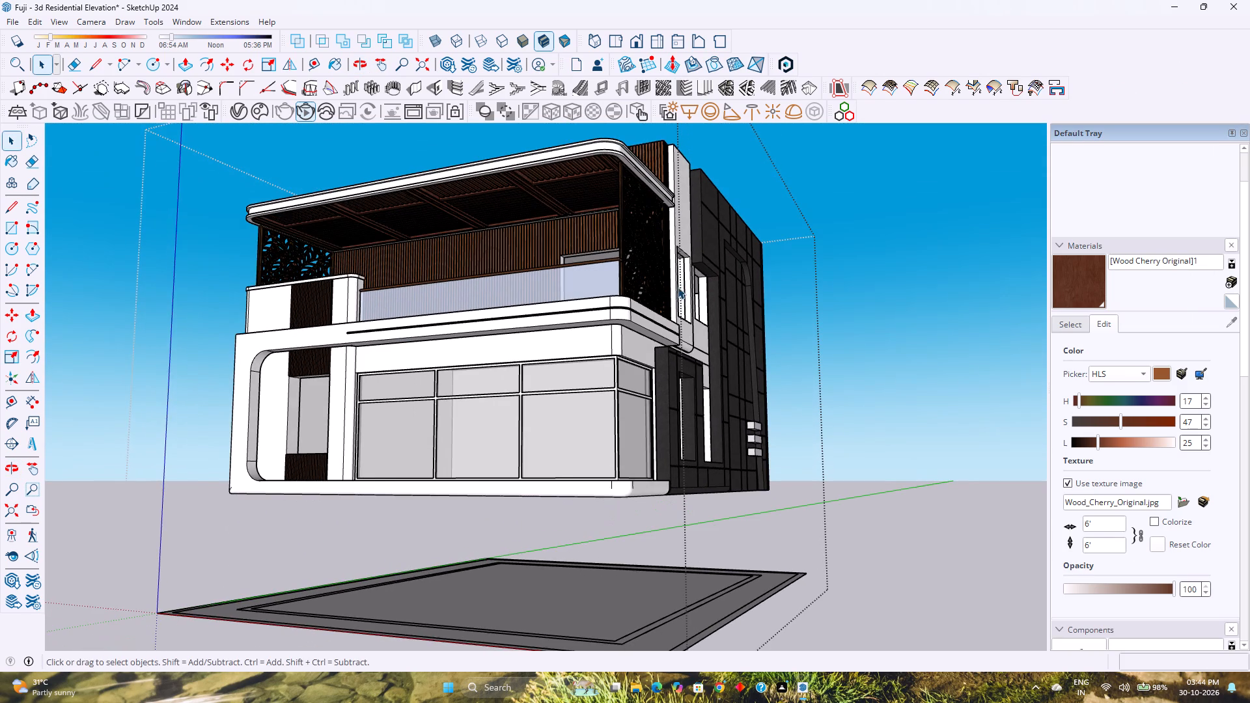
scroll(678, 287, "down", 1)
middle_click_drag(680, 297, 656, 310)
middle_click(656, 310)
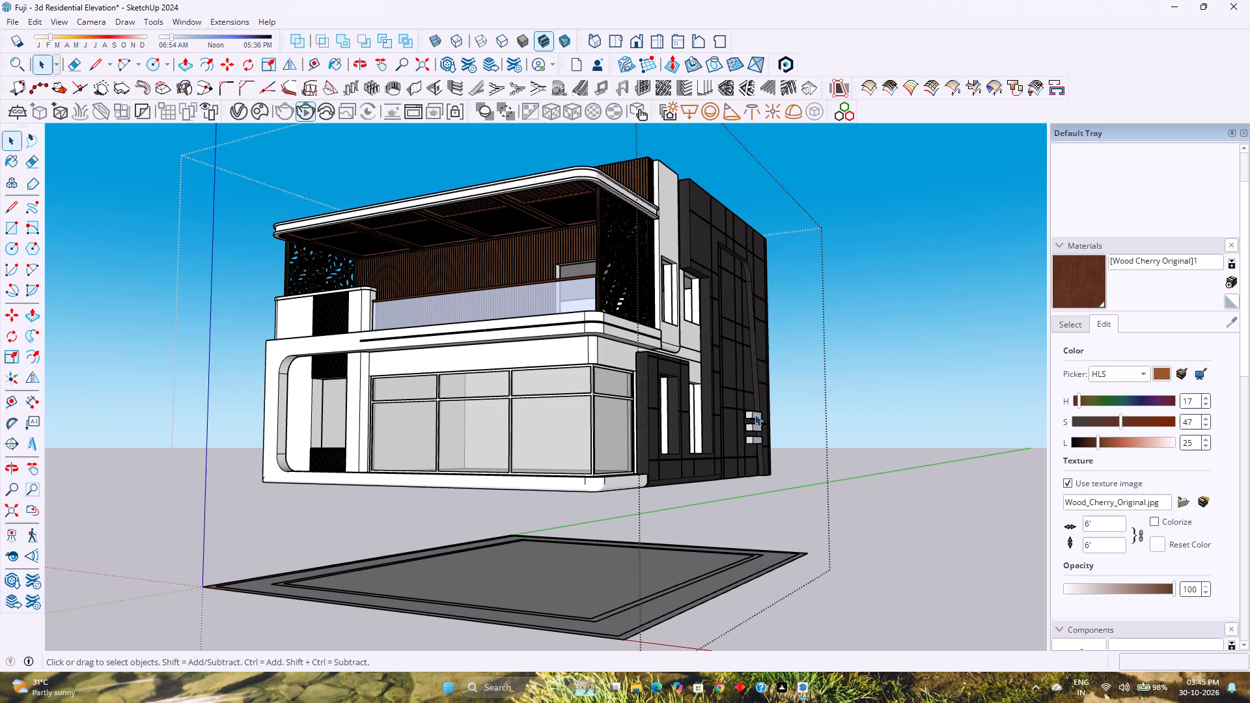
scroll(750, 414, "up", 7)
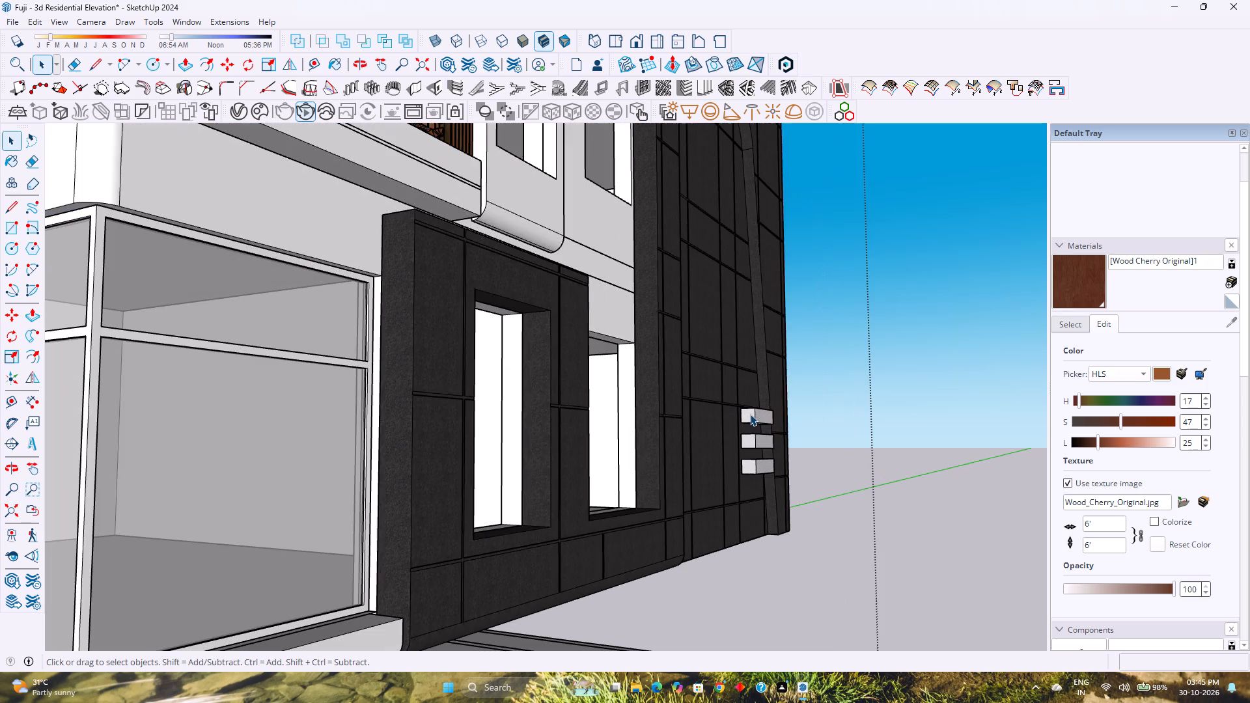
triple_click(750, 414)
left_click(750, 414)
left_click(750, 414)
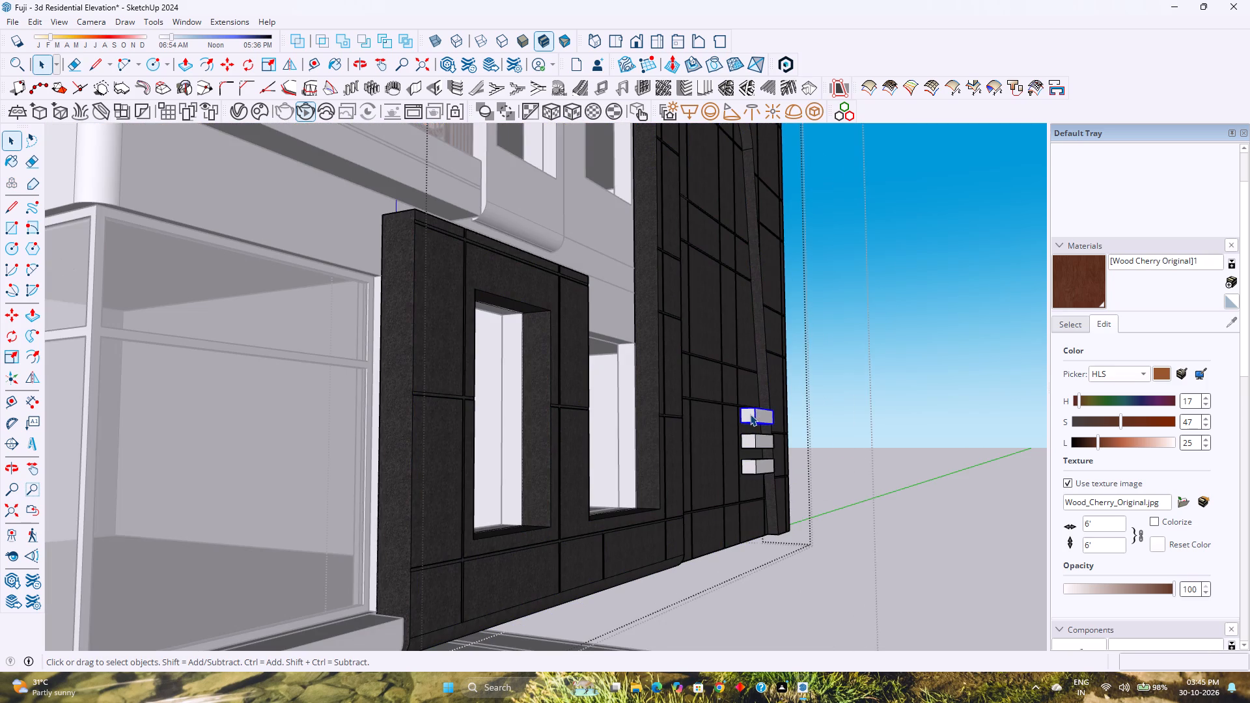
left_click(750, 414)
left_click(750, 414)
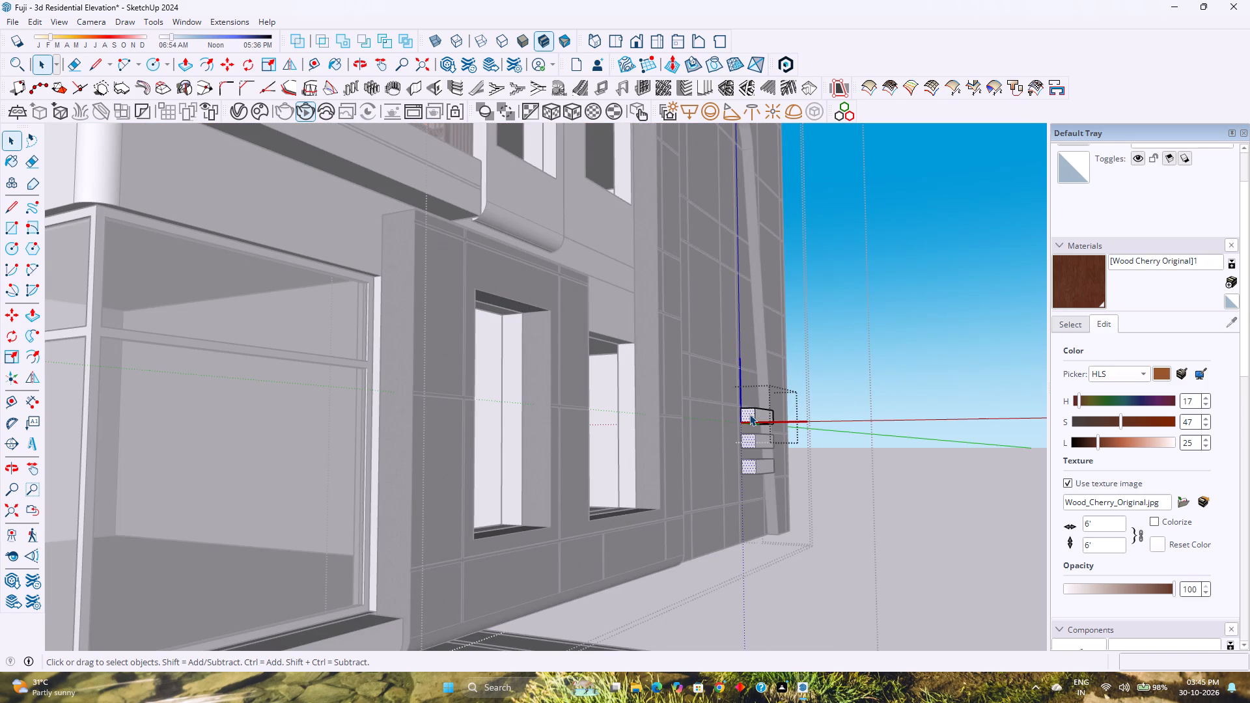
key("p")
left_click(749, 414)
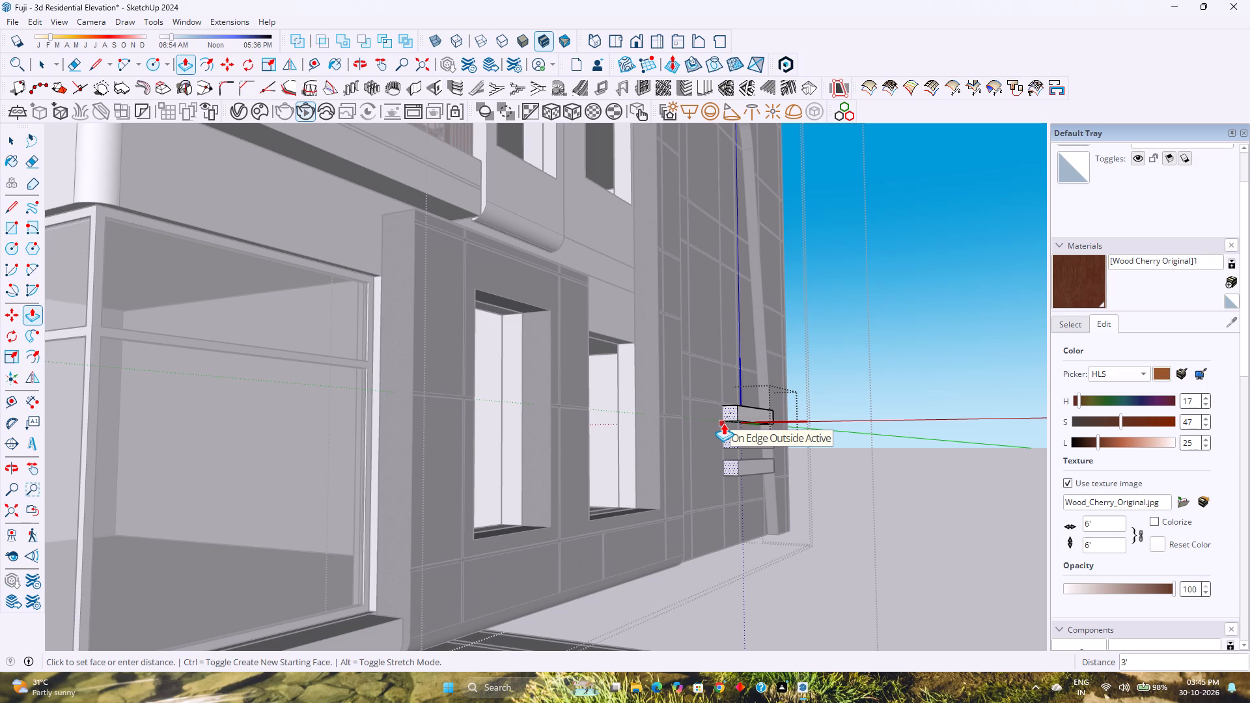
left_click(723, 423)
scroll(725, 450, "up", 4)
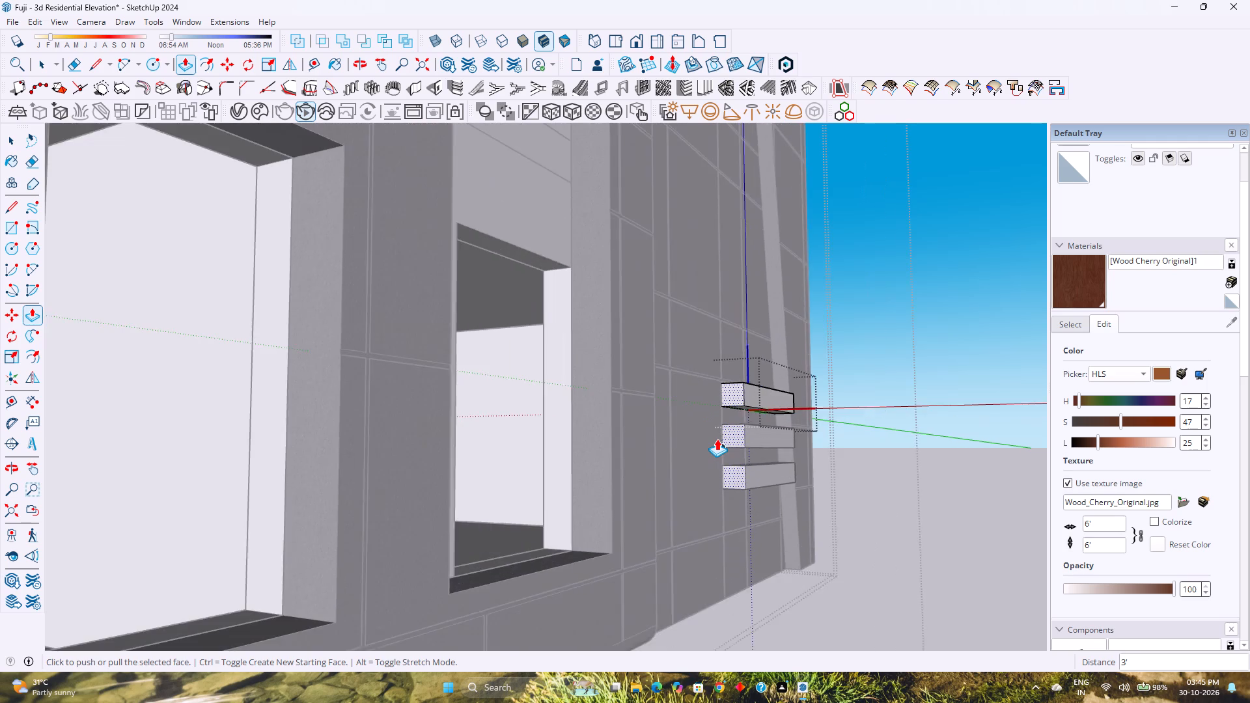
scroll(717, 439, "up", 5)
key("space")
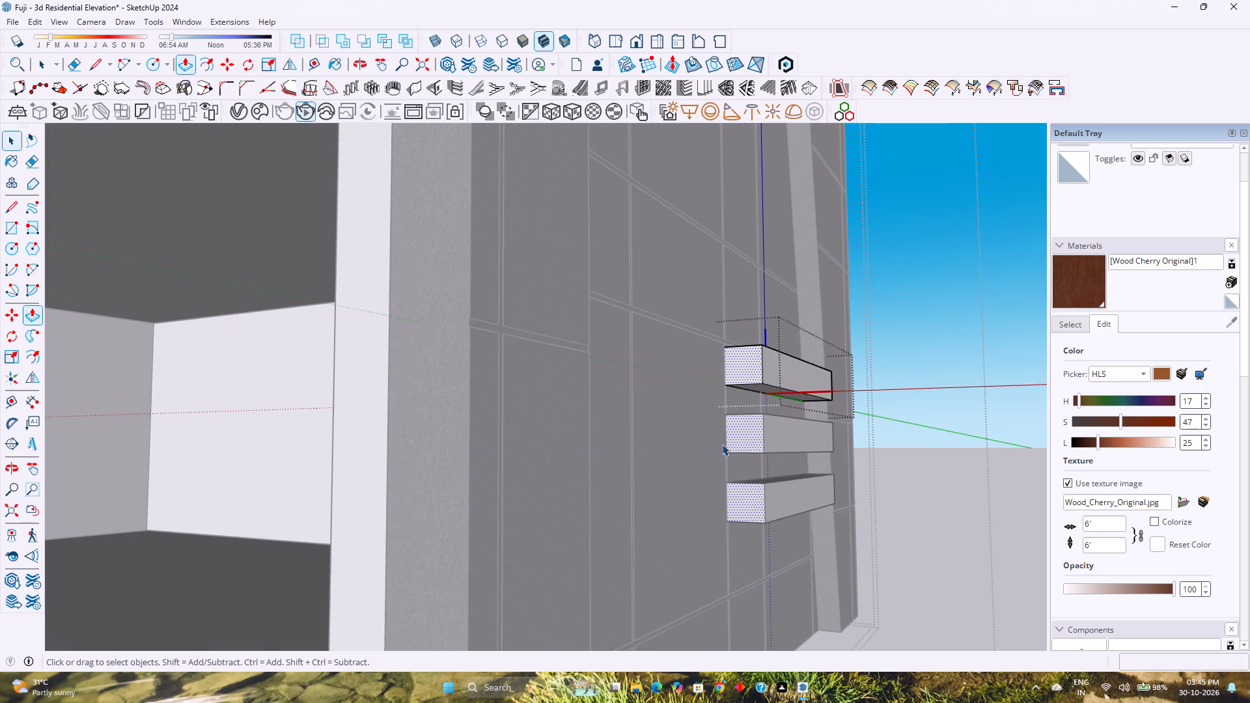
key("Escape")
scroll(723, 447, "down", 16)
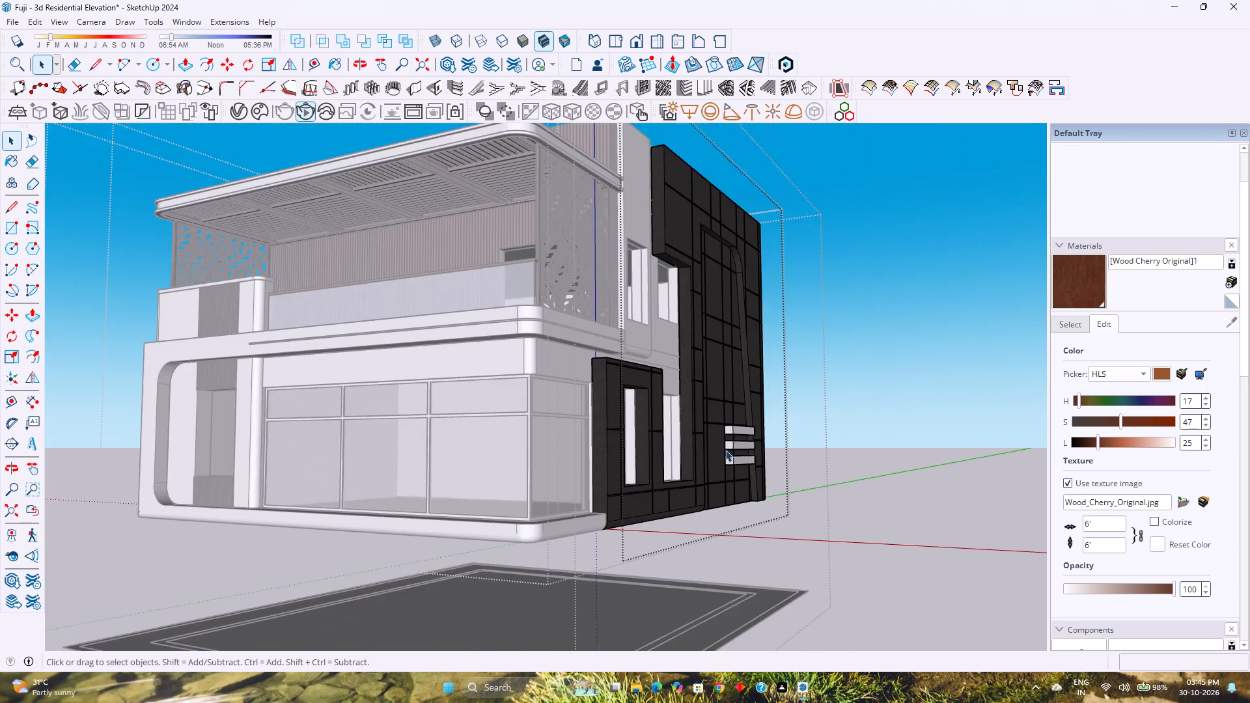
scroll(534, 493, "down", 1)
middle_click_drag(534, 493, 547, 500)
middle_click(547, 500)
key("Escape")
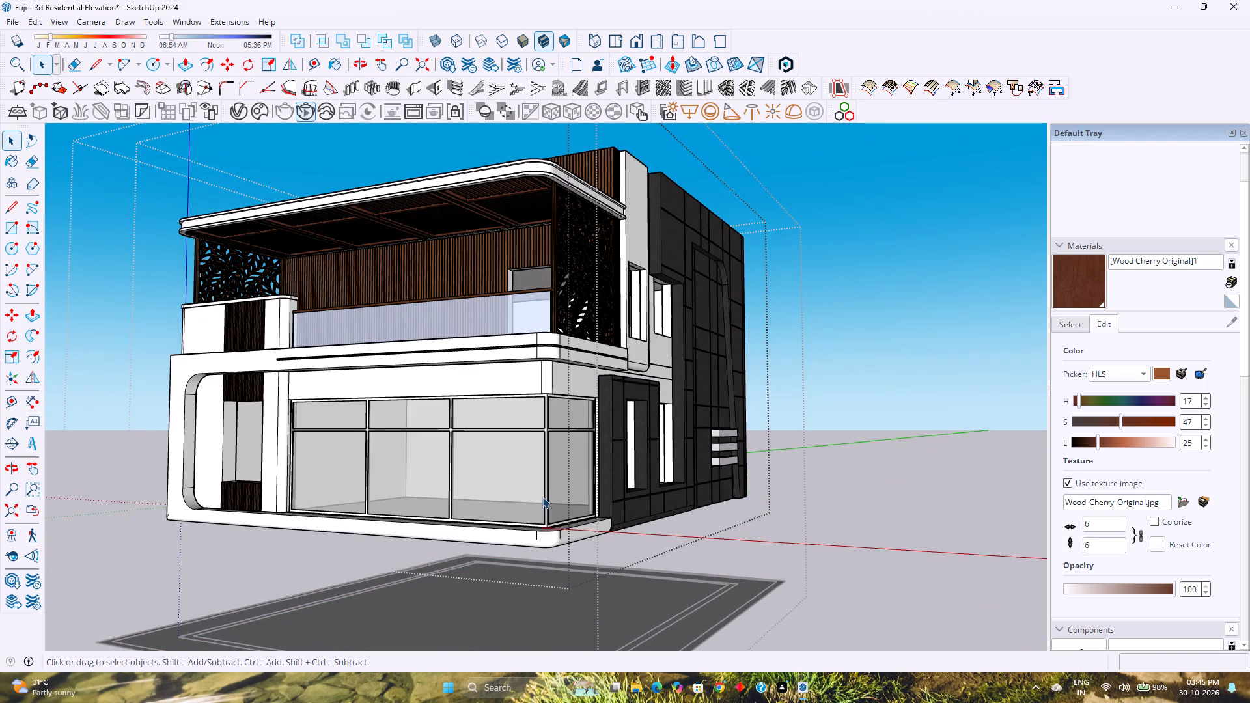
Examine the house with its lengthened side-wall blocks from the front corner and around to the opposite plain white side.
middle_click_drag(546, 492, 570, 512, "shift")
middle_click_drag(556, 512, 575, 515)
middle_click_drag(560, 517, 561, 523)
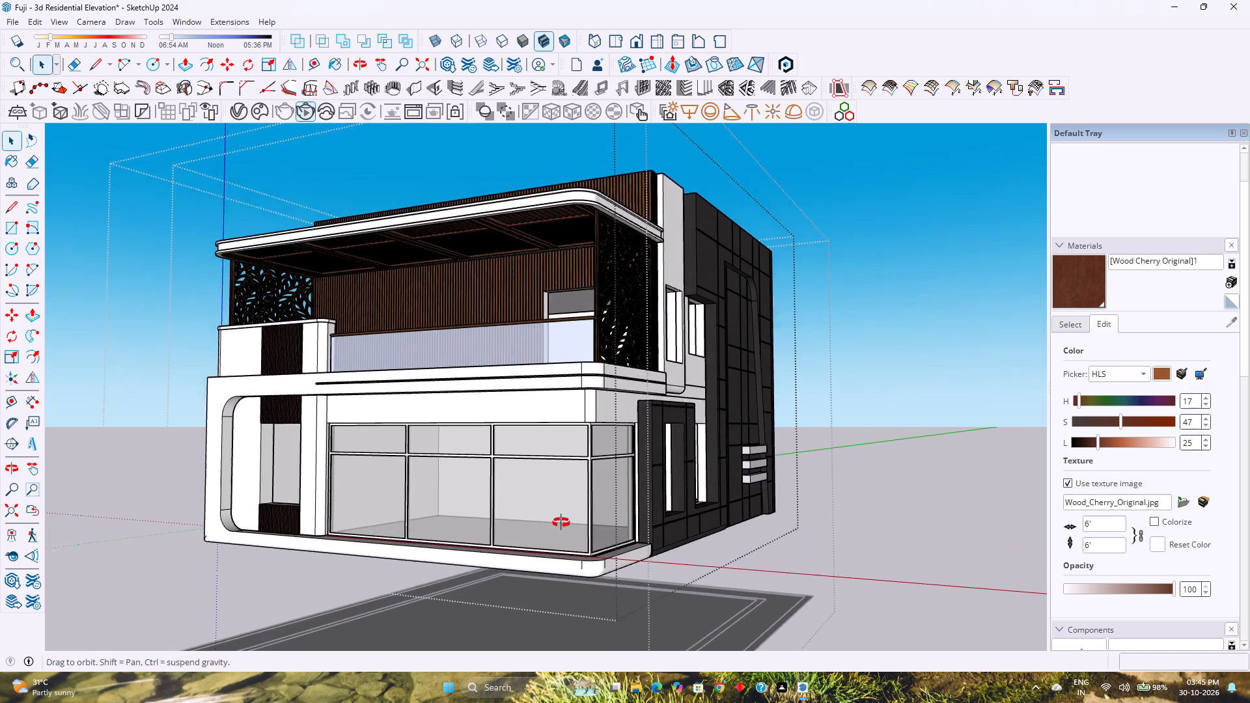
middle_click_drag(561, 523, 551, 486)
middle_click(551, 486)
scroll(551, 486, "down", 2)
middle_click_drag(541, 495, 557, 463, "shift")
middle_click_drag(562, 471, 565, 515)
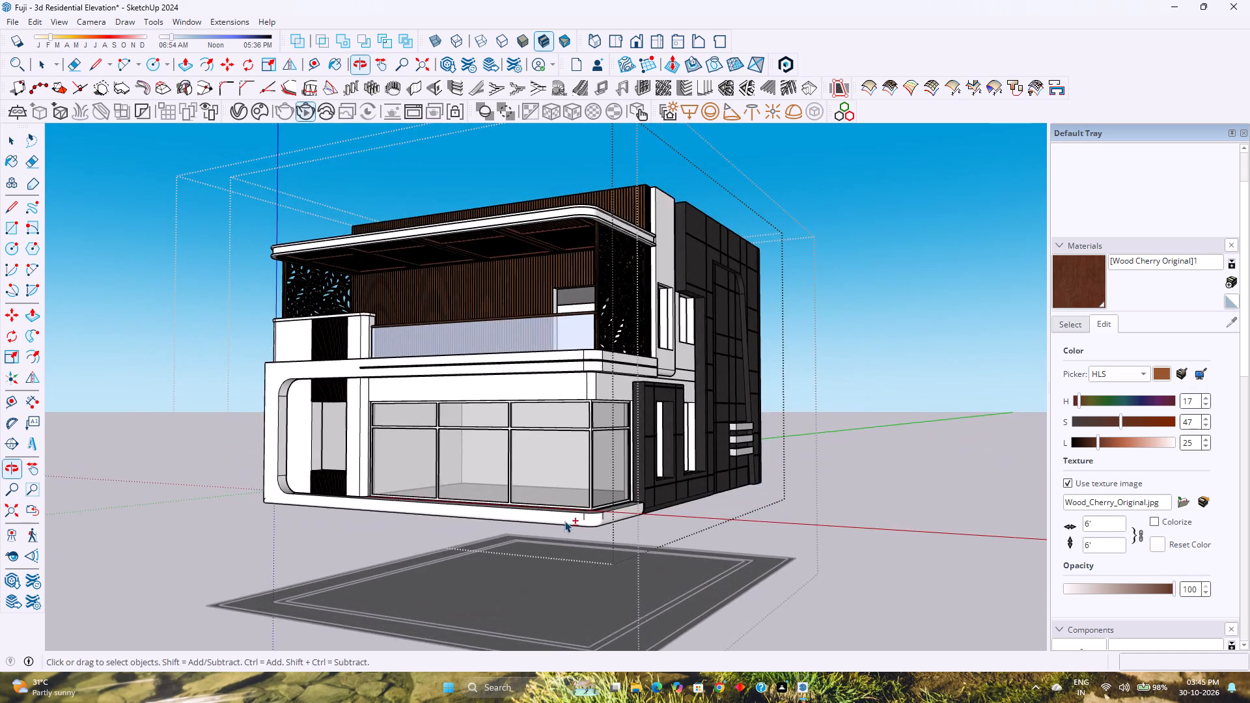
middle_click_drag(564, 521, 566, 463, "shift")
middle_click(566, 463, "shift")
middle_click_drag(566, 463, 565, 475)
middle_click(565, 475)
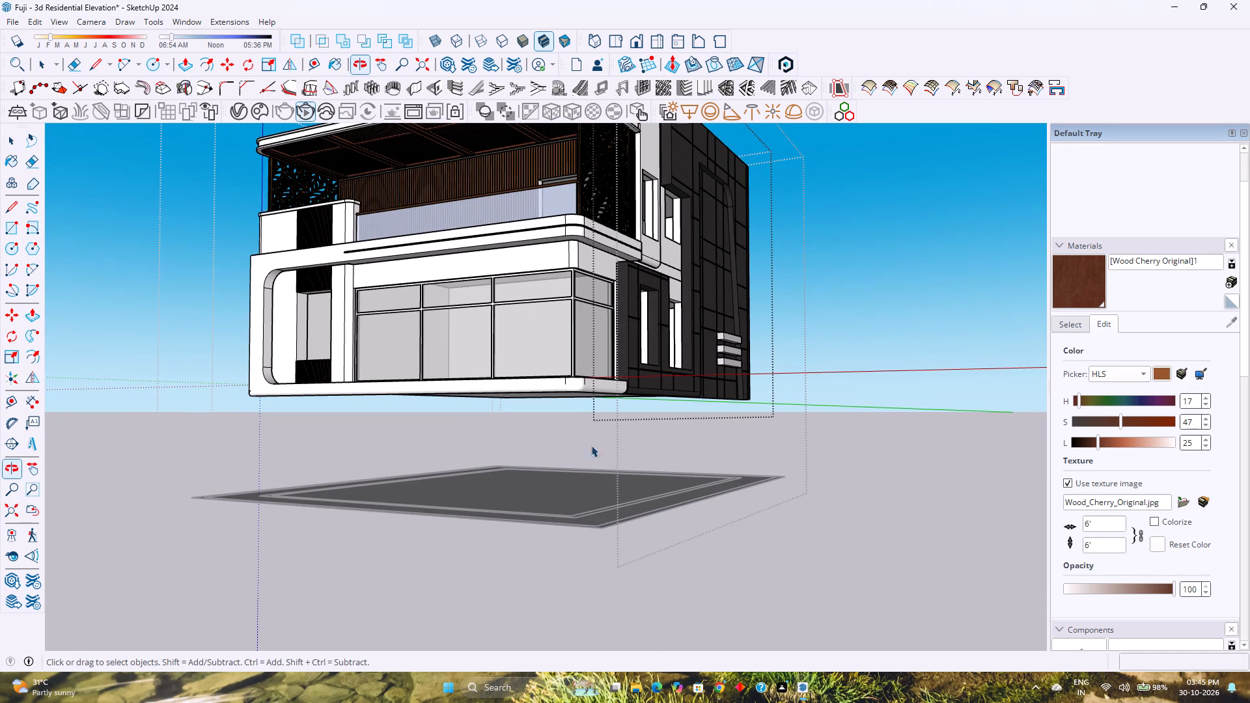
middle_click_drag(600, 437, 617, 491, "shift")
middle_click(617, 491)
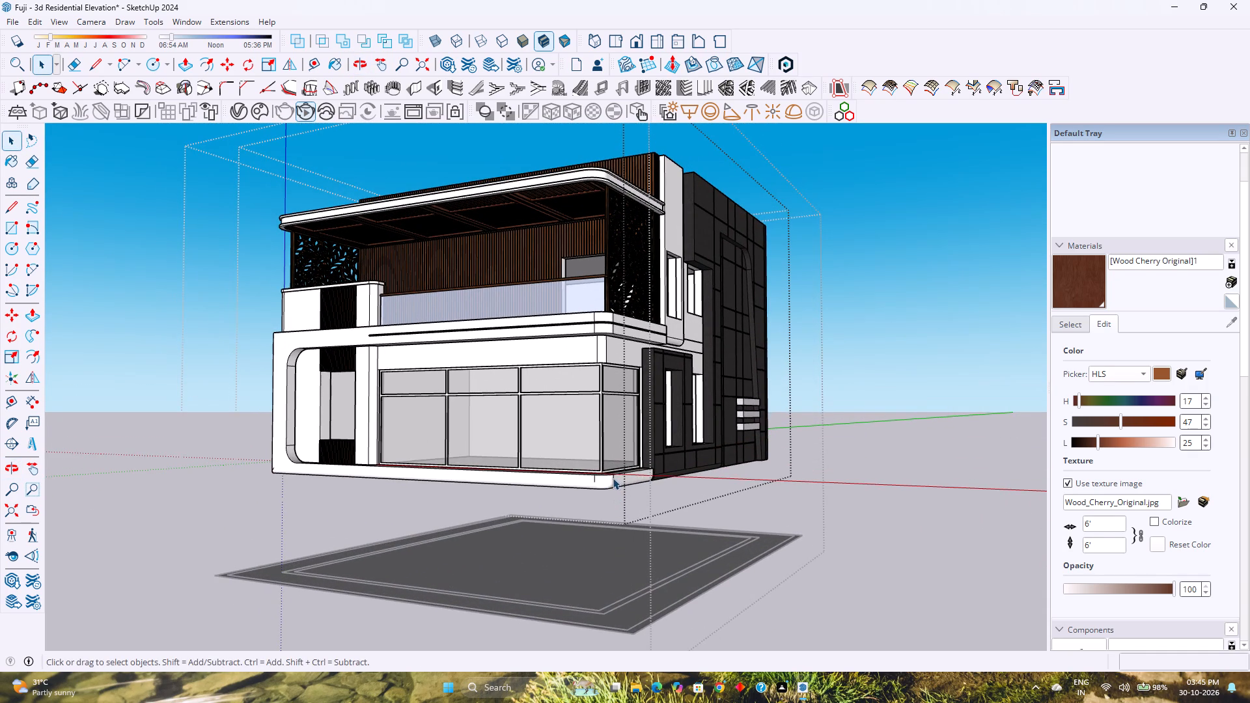
middle_click_drag(610, 472, 611, 489)
middle_click(611, 489)
middle_click(611, 489)
middle_click(611, 488)
scroll(600, 476, "down", 2)
middle_click_drag(600, 476, 982, 516)
middle_click(982, 516)
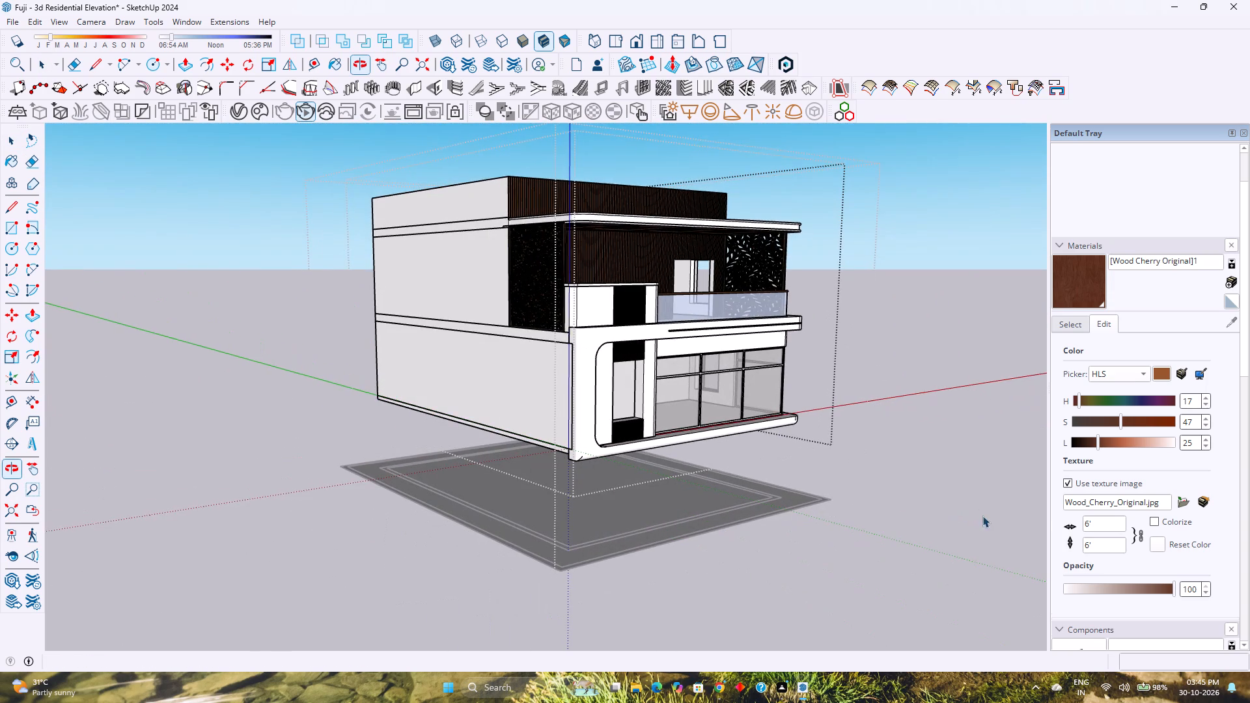
Examine the whole house from the front, the dark side wall, and low angles beneath the canopy and base slab.
middle_click_drag(619, 493, 352, 533)
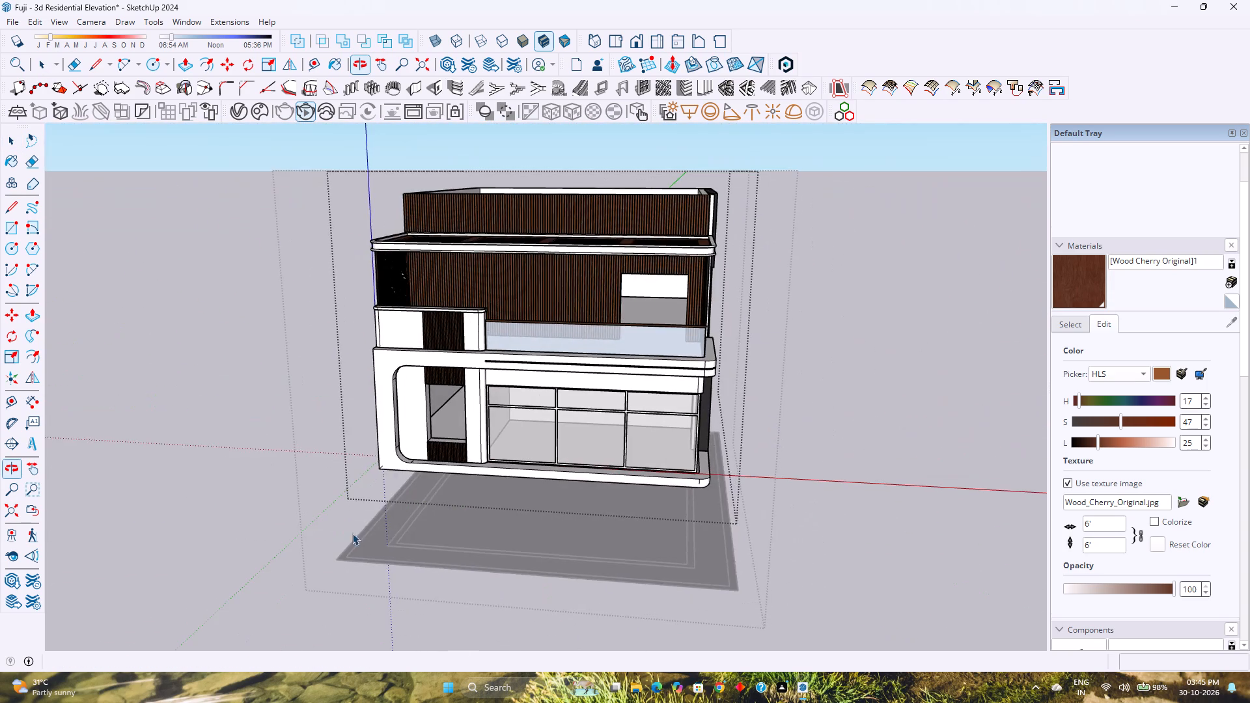
middle_click(352, 533)
middle_click_drag(494, 540, 199, 489)
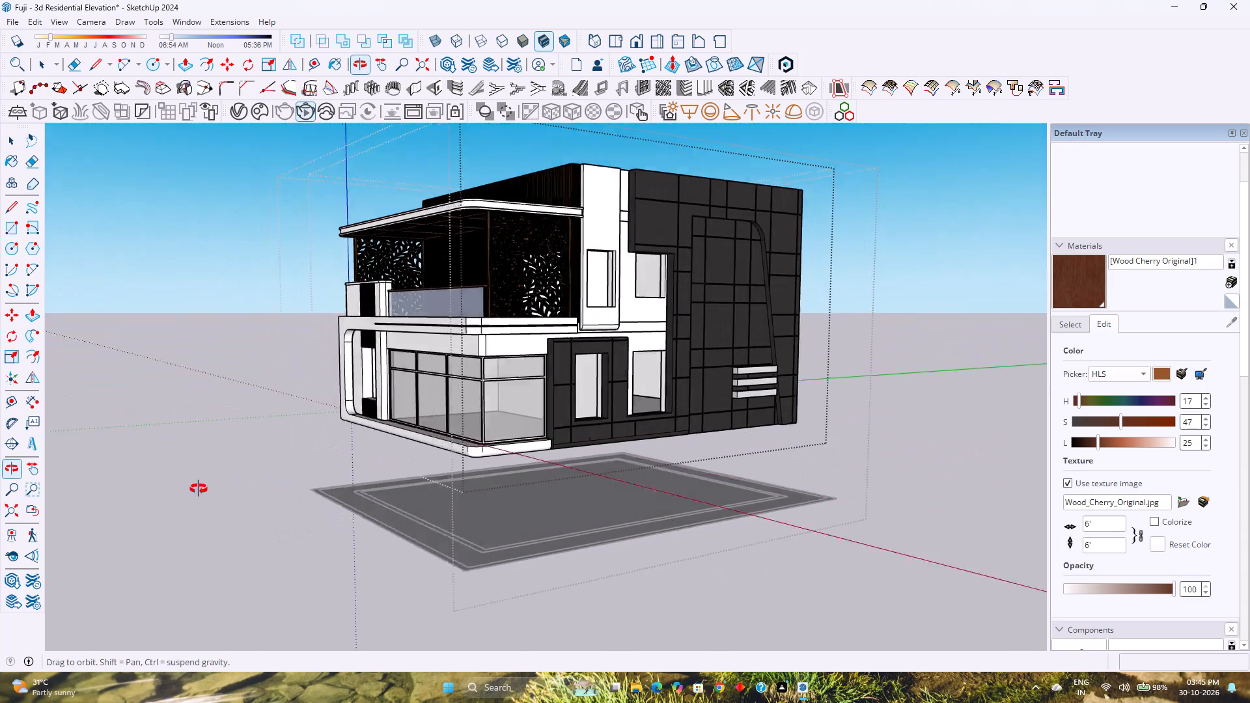
middle_click_drag(199, 489, 191, 489)
middle_click(191, 489)
middle_click(191, 489)
middle_click(191, 489)
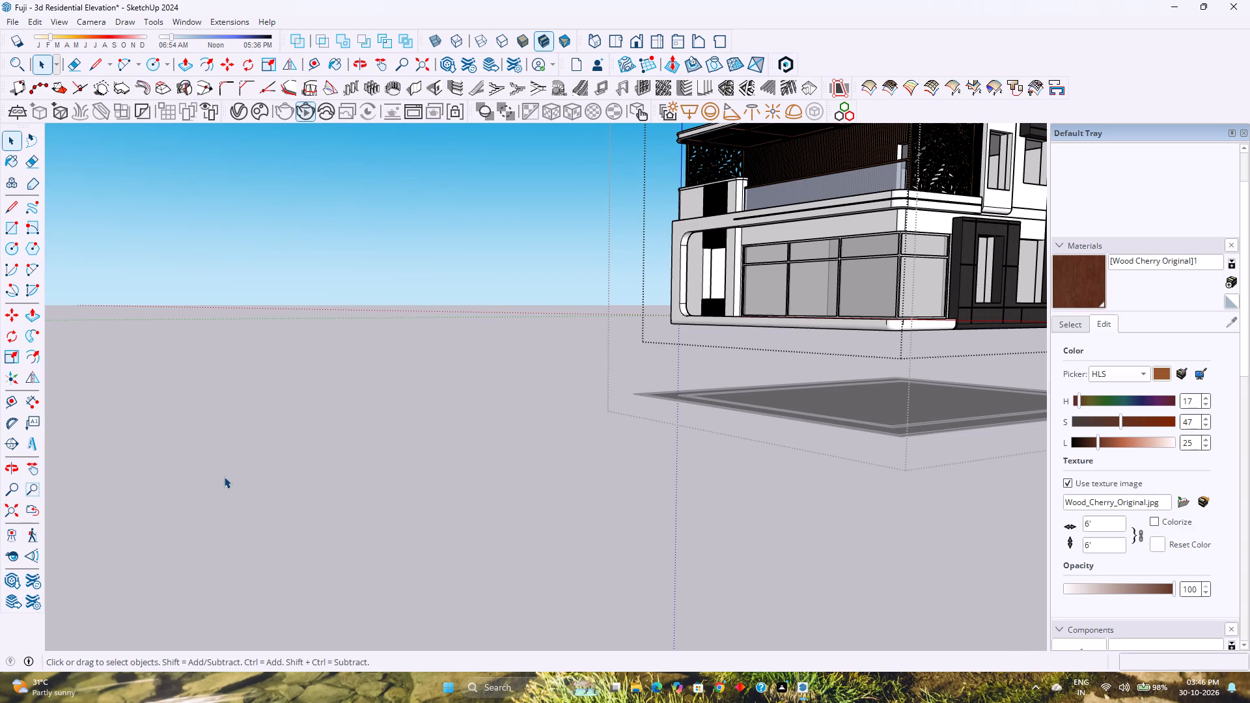
scroll(267, 444, "down", 3)
scroll(378, 432, "down", 3)
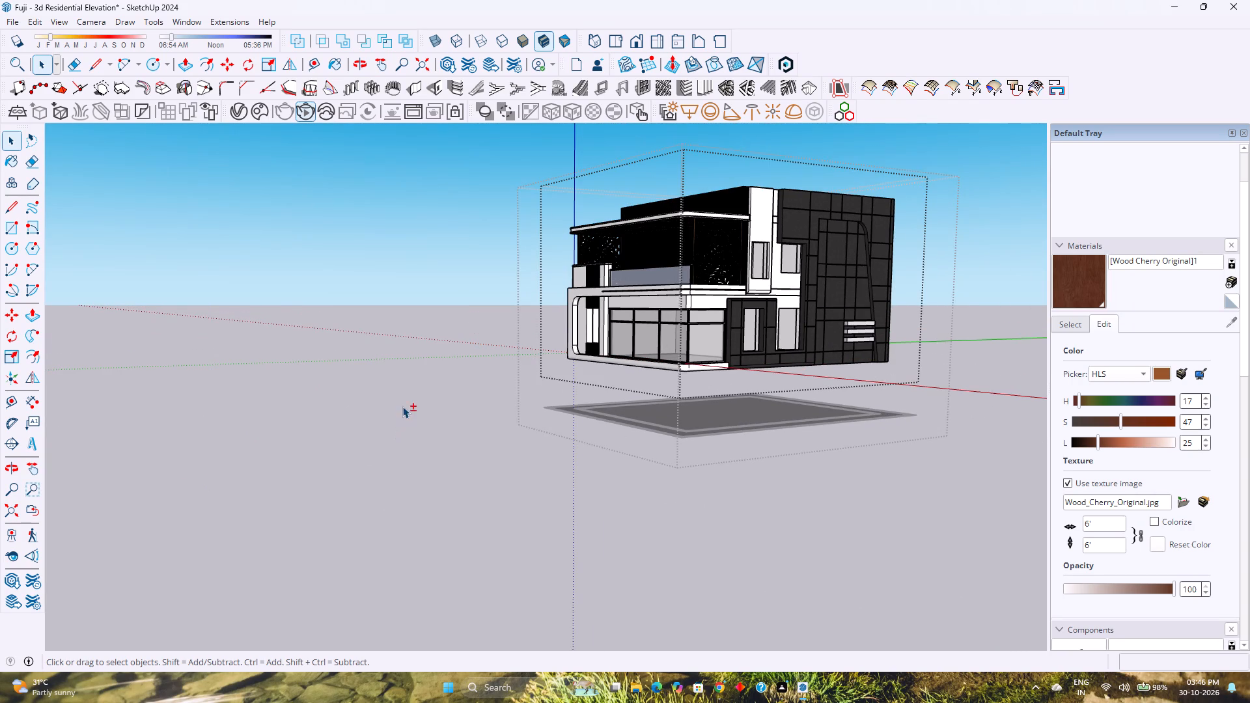
middle_click_drag(409, 404, 318, 487, "shift")
middle_click(318, 488, "shift")
middle_click_drag(317, 486, 467, 493)
middle_click(467, 493)
scroll(477, 476, "up", 3)
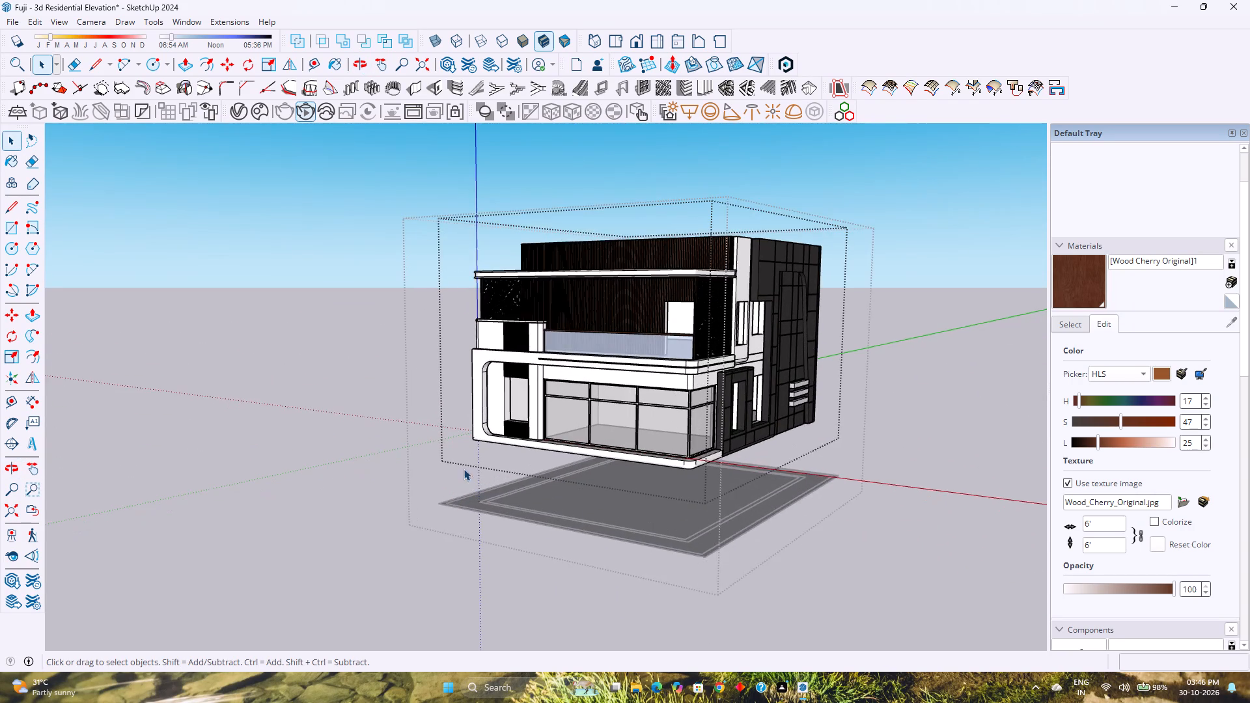
scroll(448, 462, "up", 2)
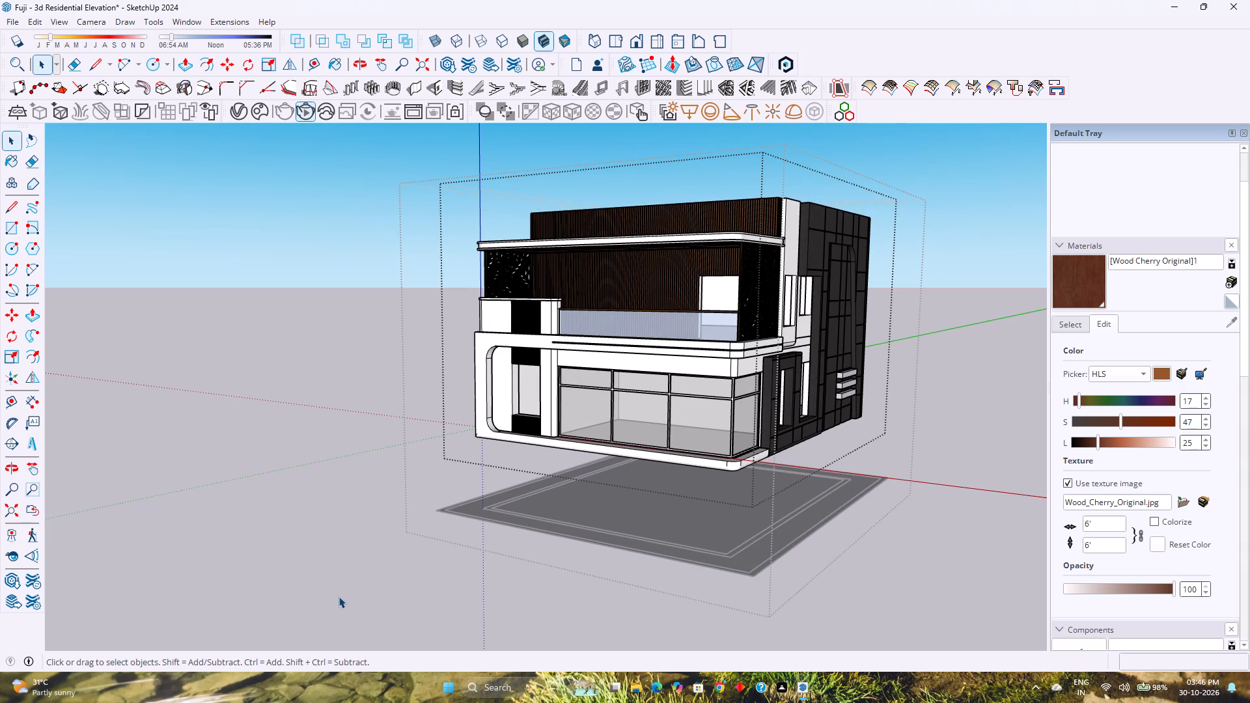
scroll(373, 593, "down", 3)
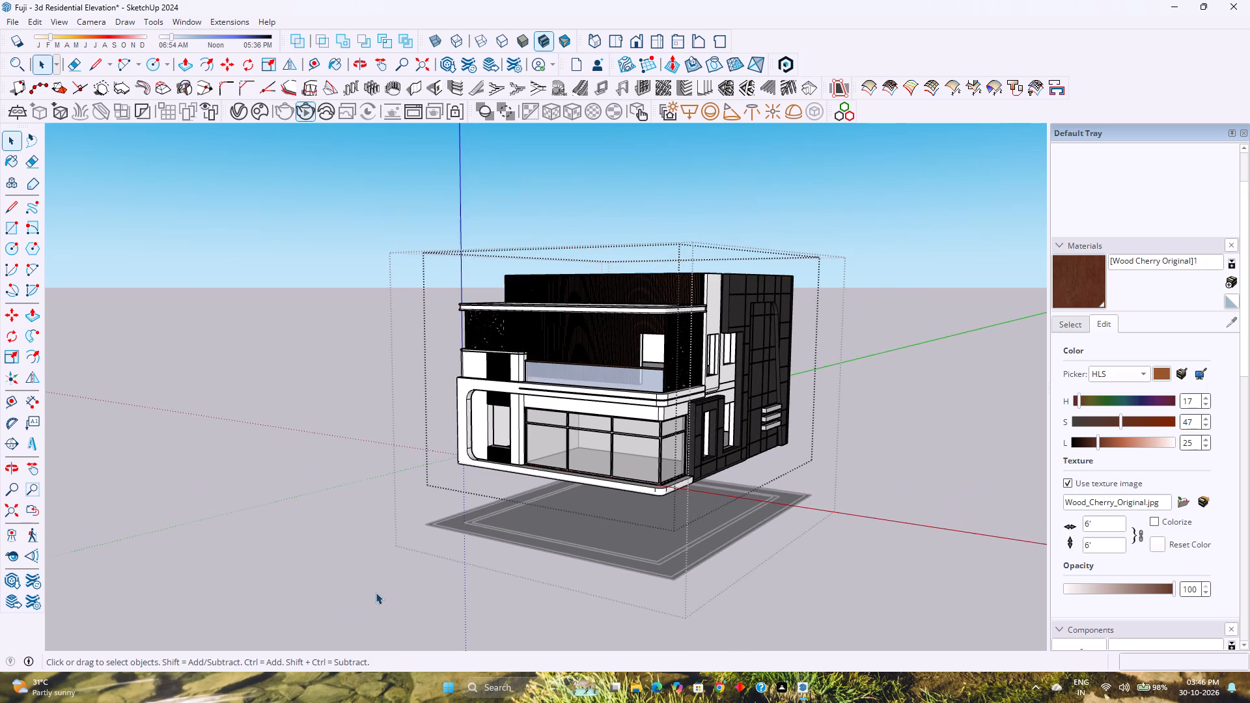
middle_click_drag(590, 493, 490, 618, "shift")
middle_click(490, 618, "shift")
middle_click_drag(443, 612, 631, 415)
middle_click(631, 415)
scroll(630, 417, "up", 3)
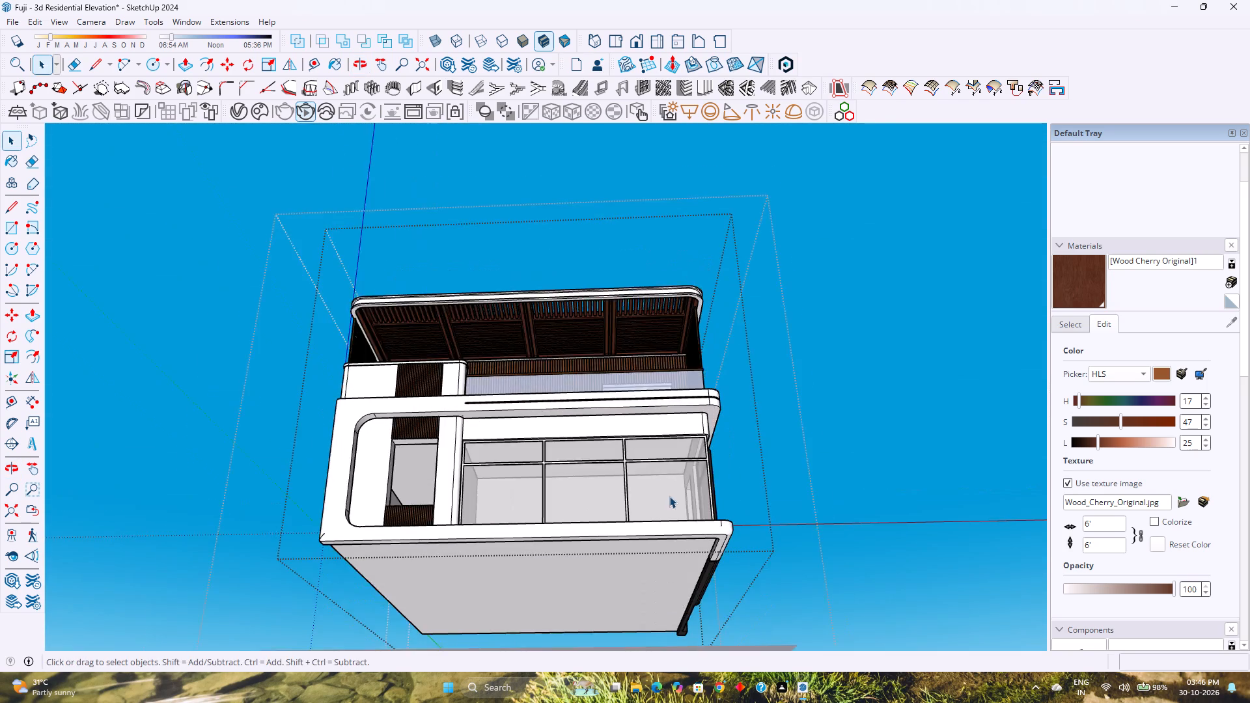
scroll(669, 496, "up", 2)
middle_click_drag(670, 496, 282, 615)
middle_click_drag(292, 605, 305, 598)
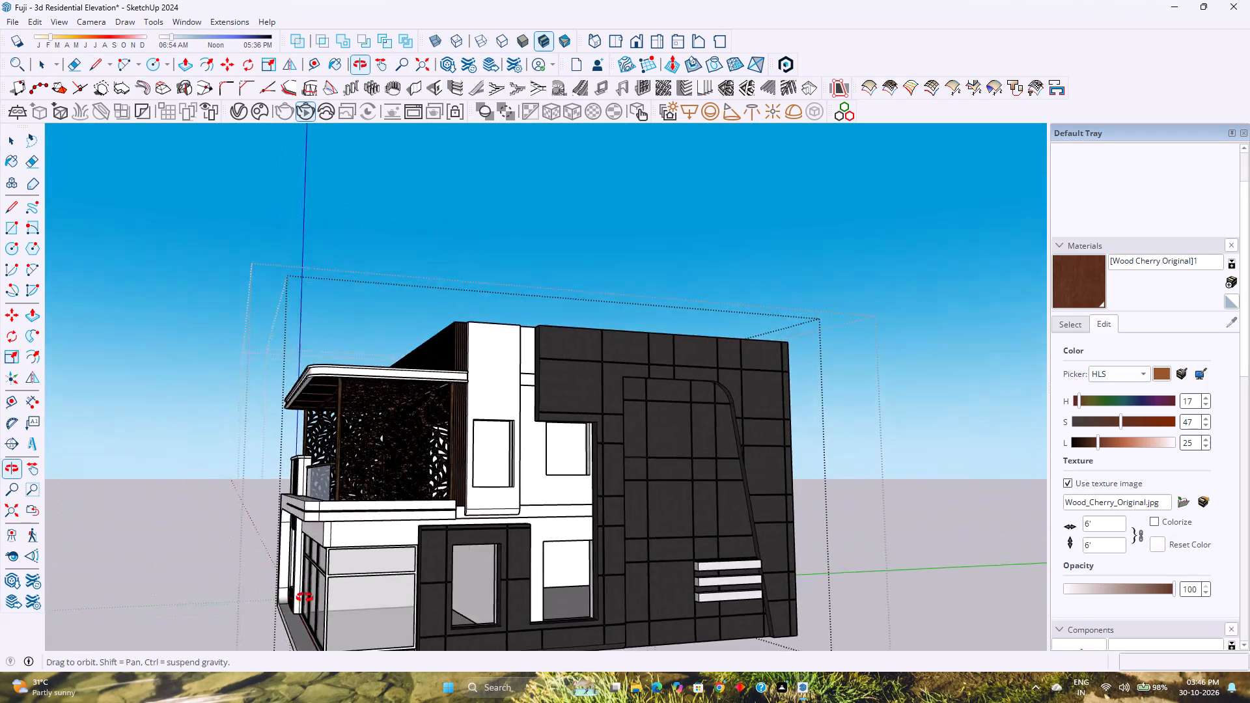
middle_click_drag(305, 598, 337, 581)
middle_click_drag(372, 564, 402, 549)
middle_click_drag(423, 542, 613, 506)
middle_click(613, 506)
Hide the large glazed window frame group on the ground-floor front, working inside the ground-floor group.
scroll(617, 506, "up", 1)
scroll(617, 506, "down", 3)
left_click(606, 510)
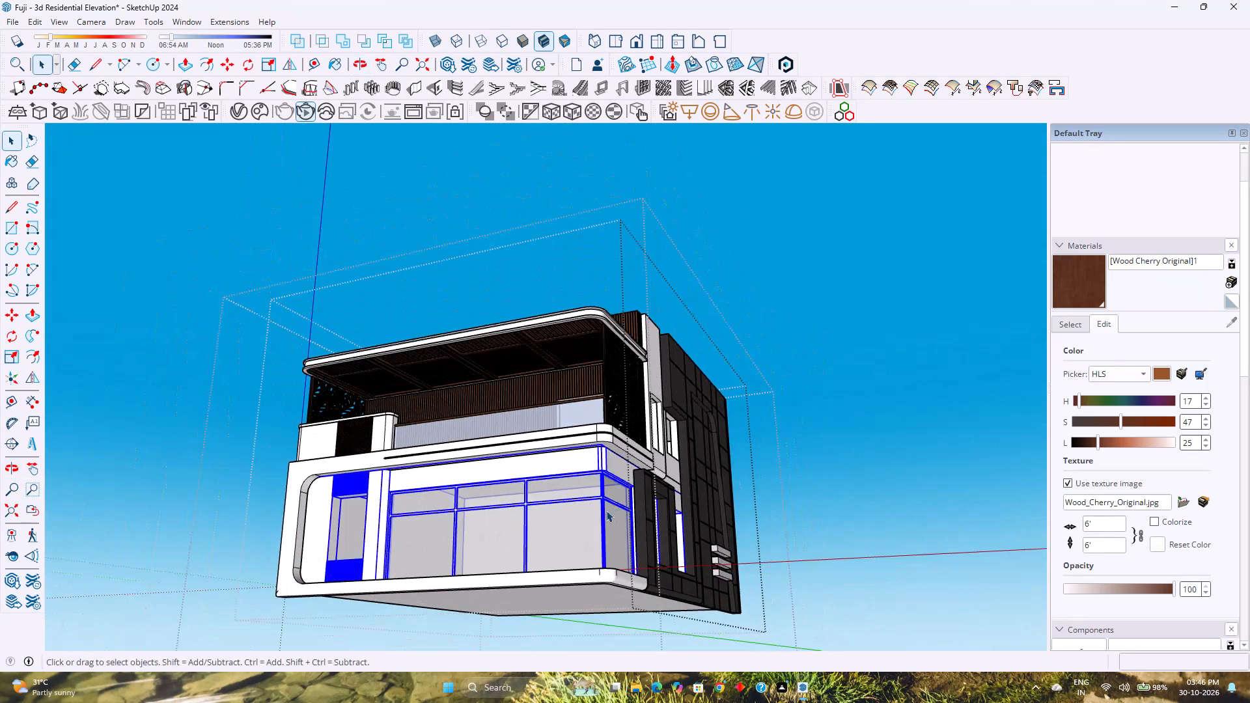
left_click(606, 510)
left_click(606, 510)
right_click(606, 510)
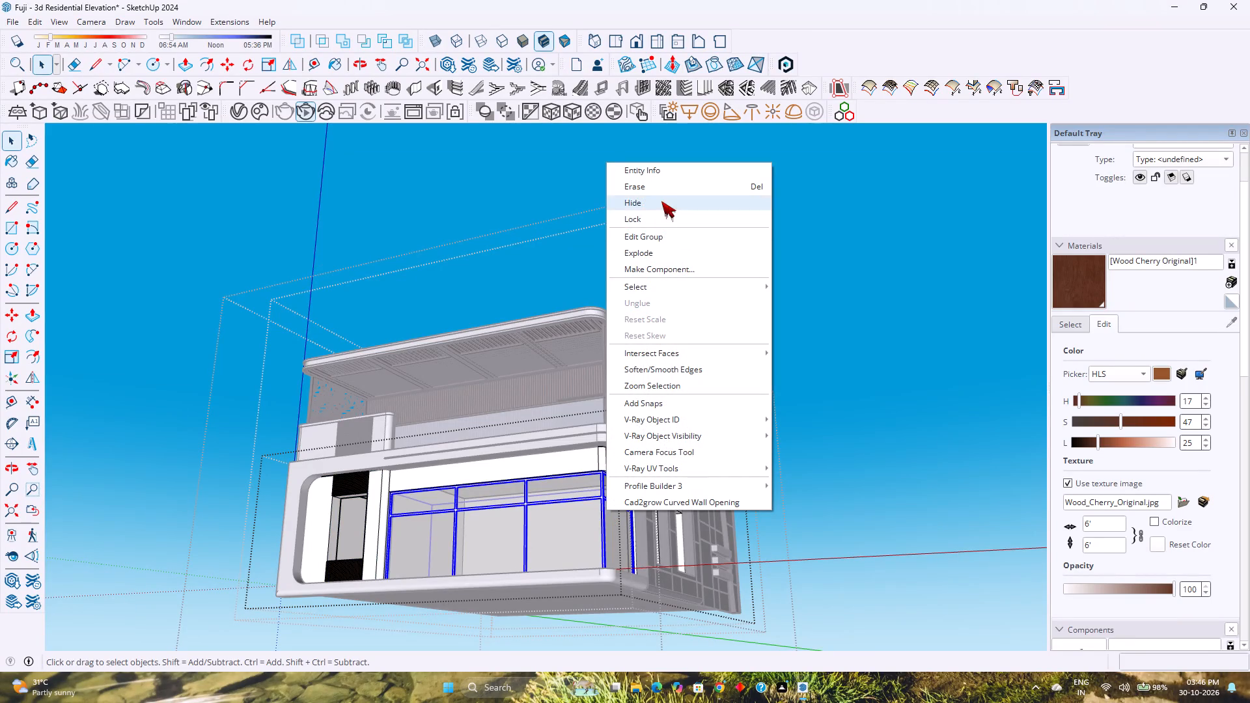
left_click(655, 206)
Open the slab group above the glazed room and draw a 21' by 14' rectangle on its underside, corner to corner of the room.
scroll(517, 538, "up", 2)
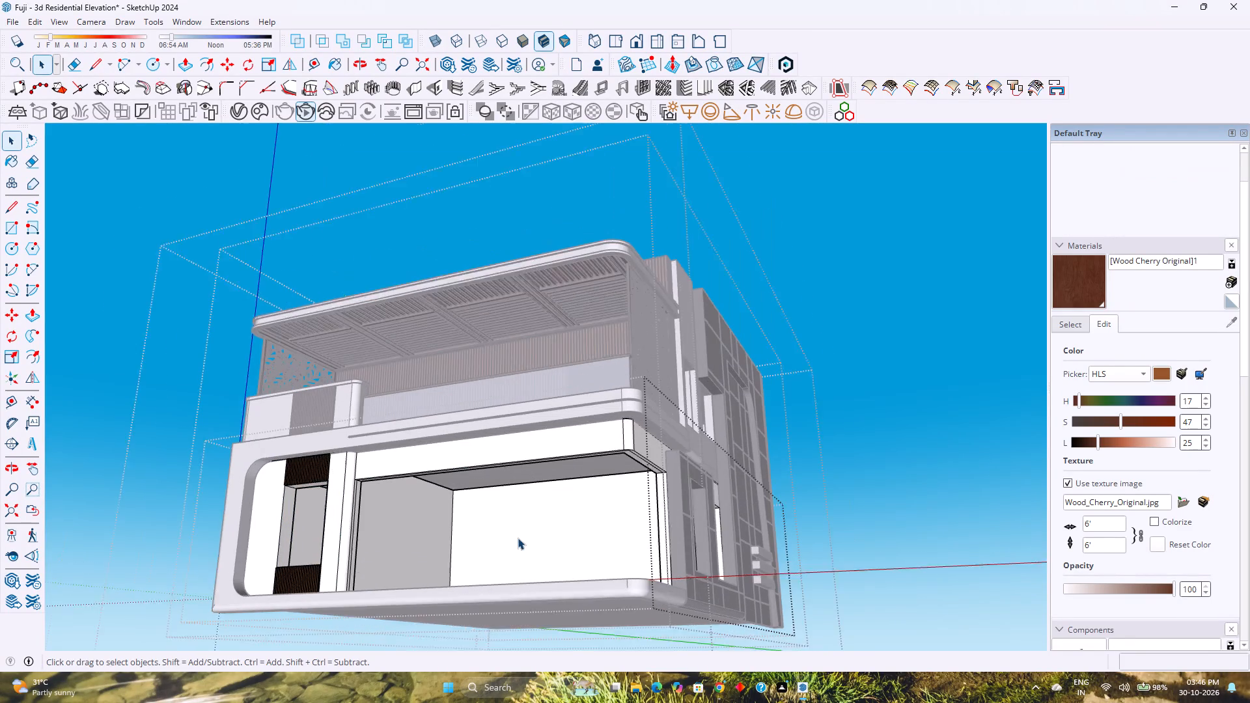
scroll(518, 538, "up", 2)
middle_click_drag(518, 504, 691, 488)
middle_click(691, 488)
scroll(723, 489, "up", 4)
middle_click_drag(719, 488, 714, 486)
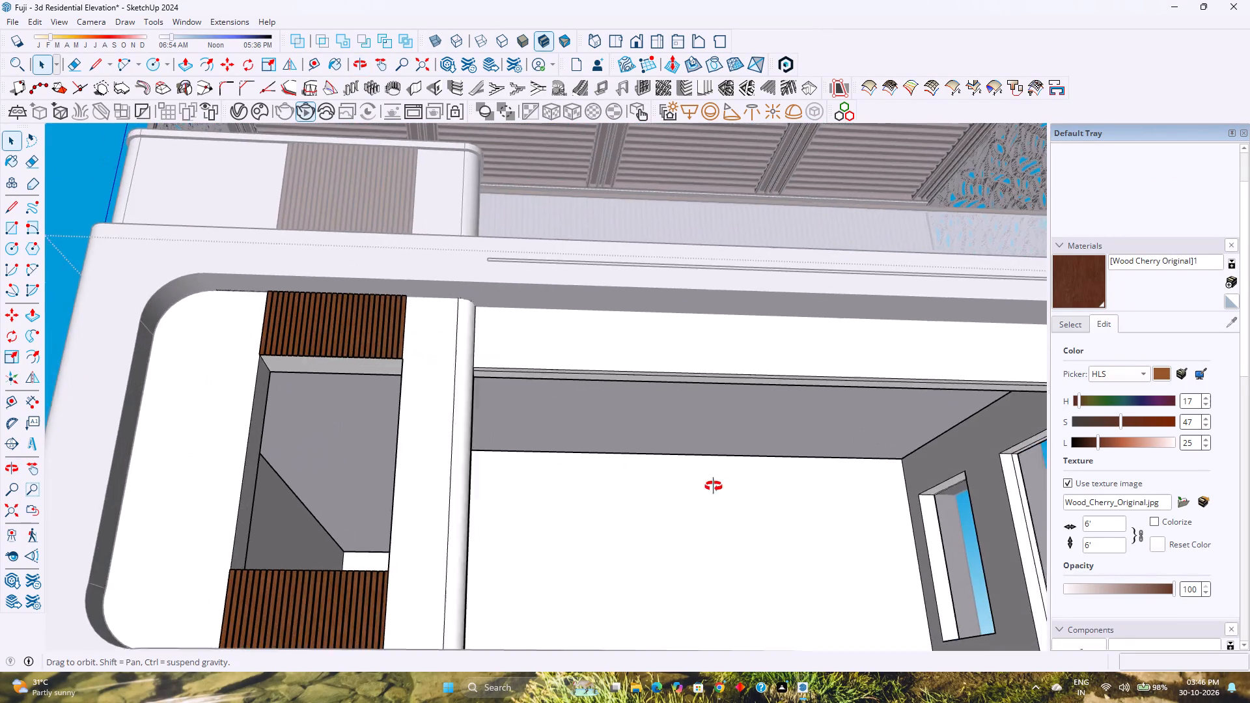
middle_click_drag(714, 486, 641, 467)
left_click(570, 365)
double_click(564, 356)
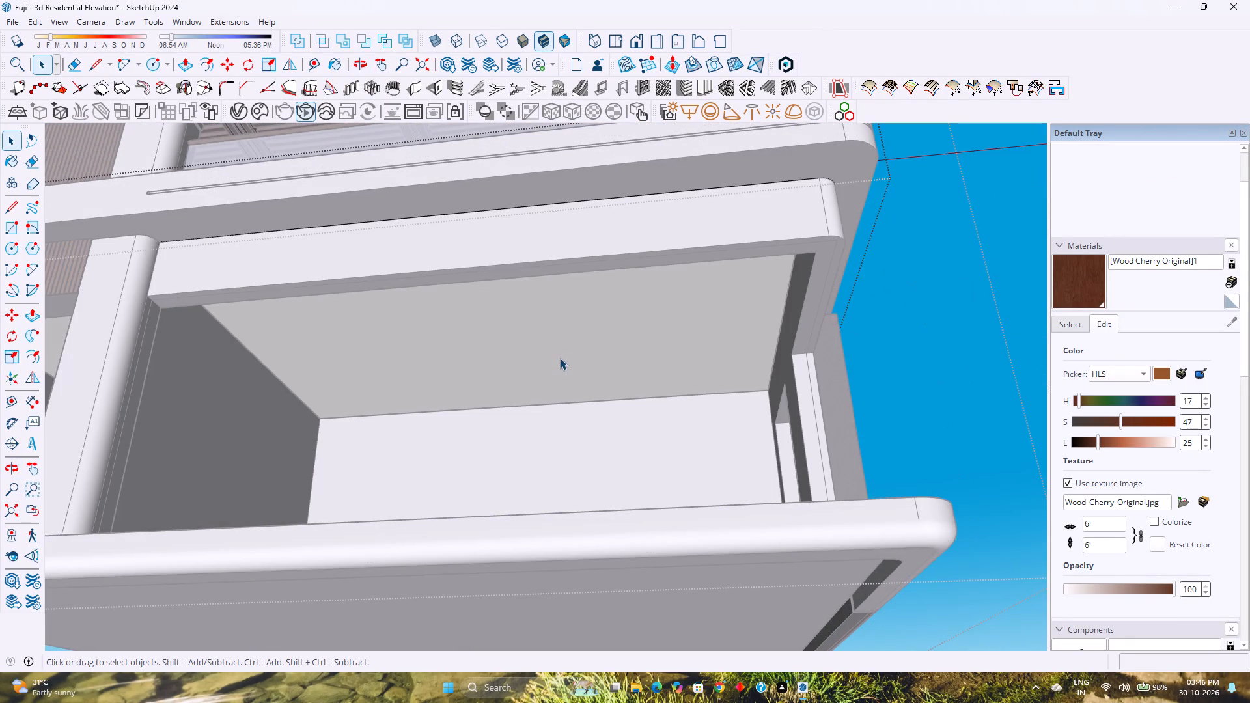
left_click(560, 358)
scroll(565, 357, "down", 3)
middle_click_drag(579, 366, 611, 333)
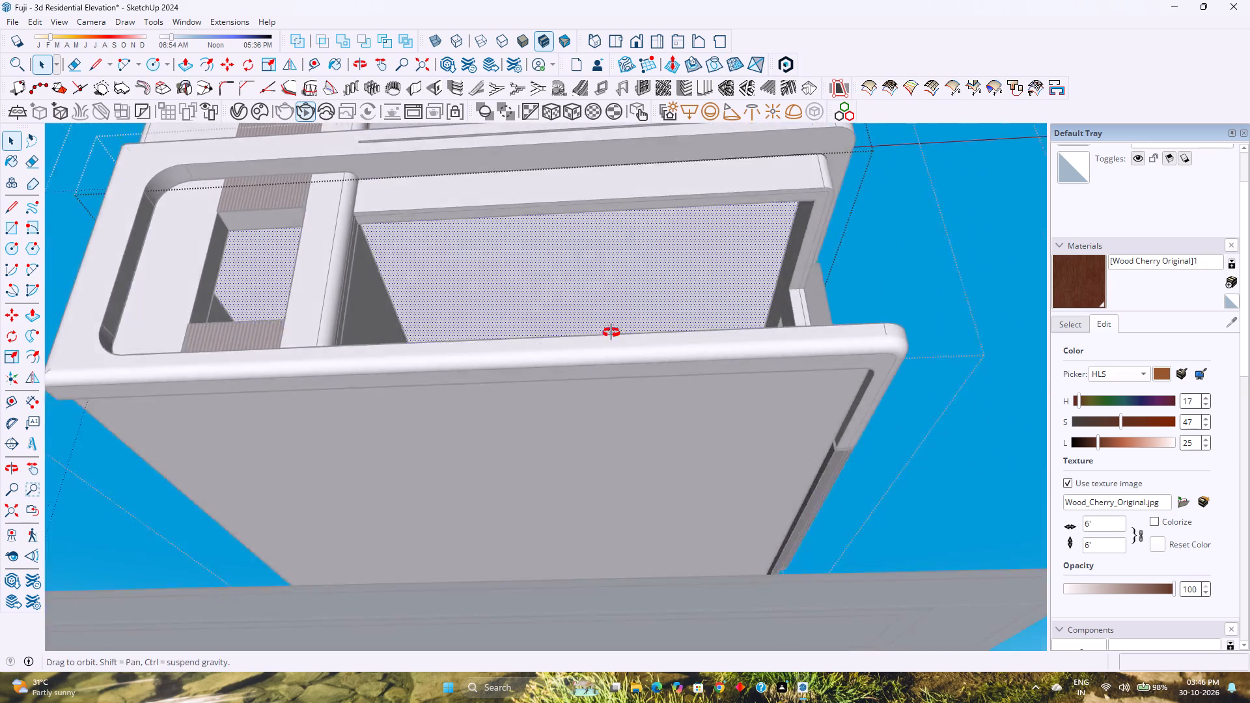
middle_click_drag(611, 333, 648, 406)
middle_click(648, 407)
scroll(529, 493, "up", 4)
middle_click_drag(520, 491, 428, 426)
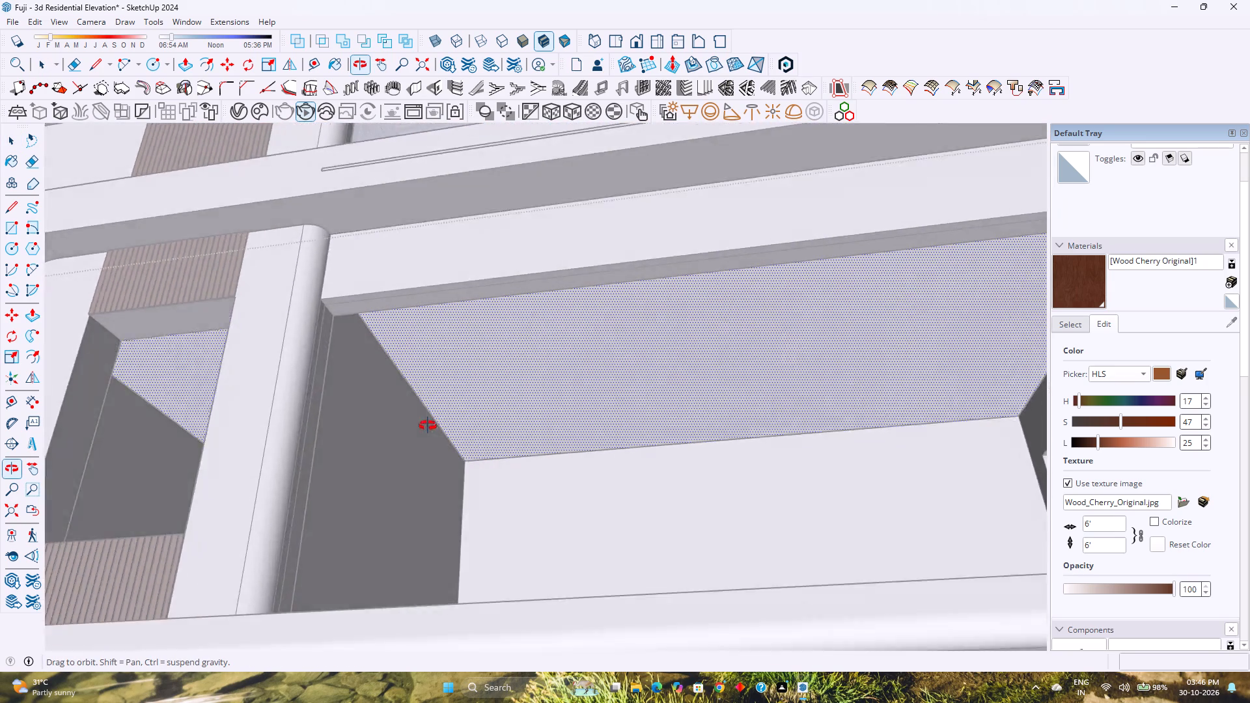
middle_click_drag(428, 426, 336, 417)
middle_click(336, 417)
key("r")
scroll(479, 452, "down", 1)
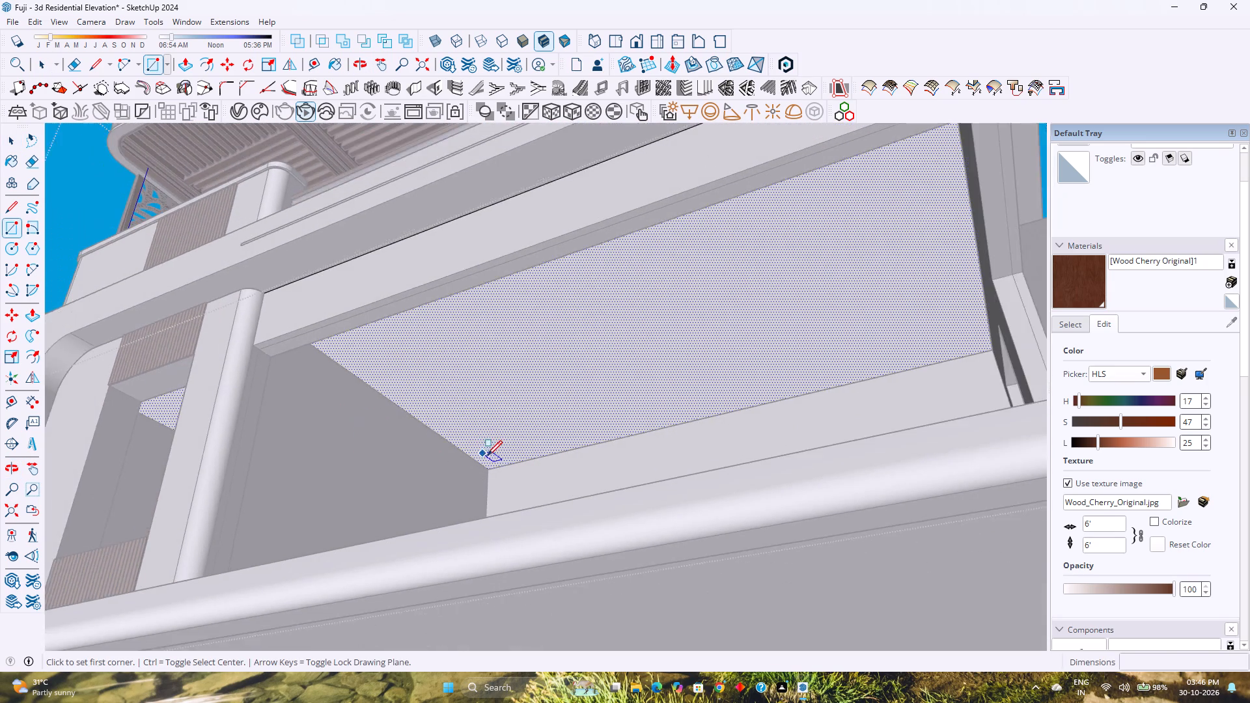
middle_click_drag(488, 456, 527, 480)
middle_click(527, 480)
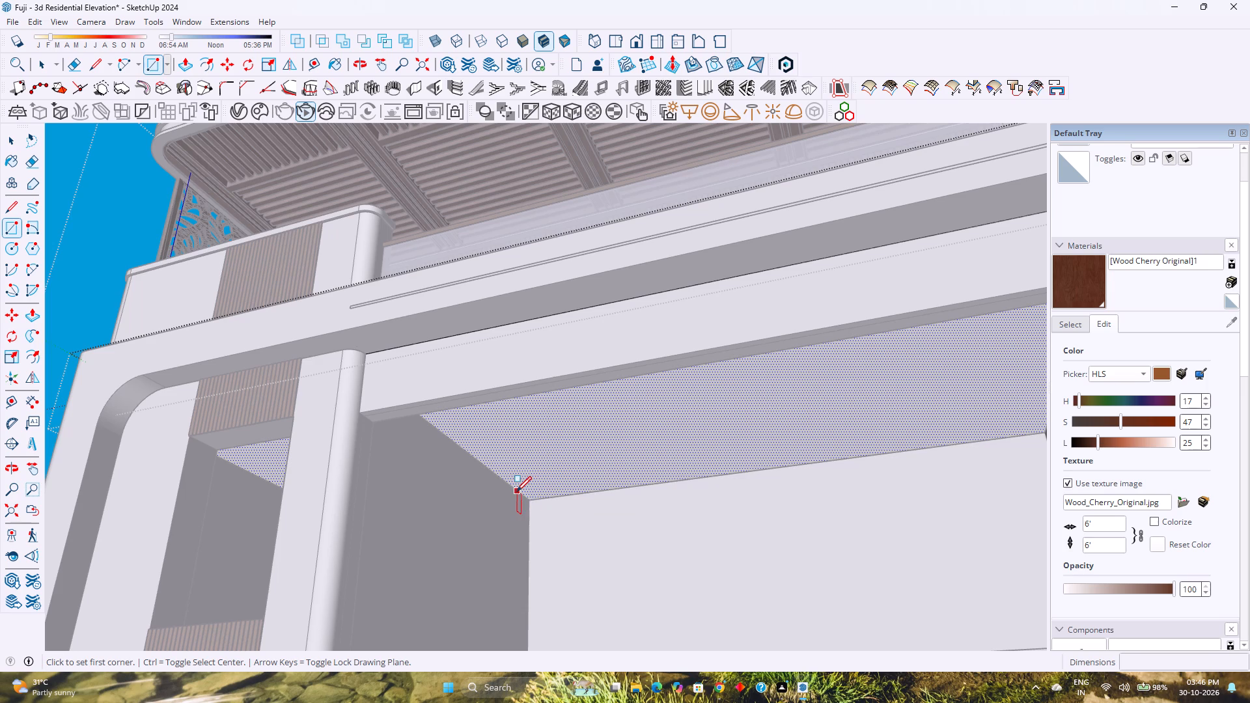
left_click(516, 491)
key("Escape")
left_click(533, 499)
scroll(559, 485, "down", 5)
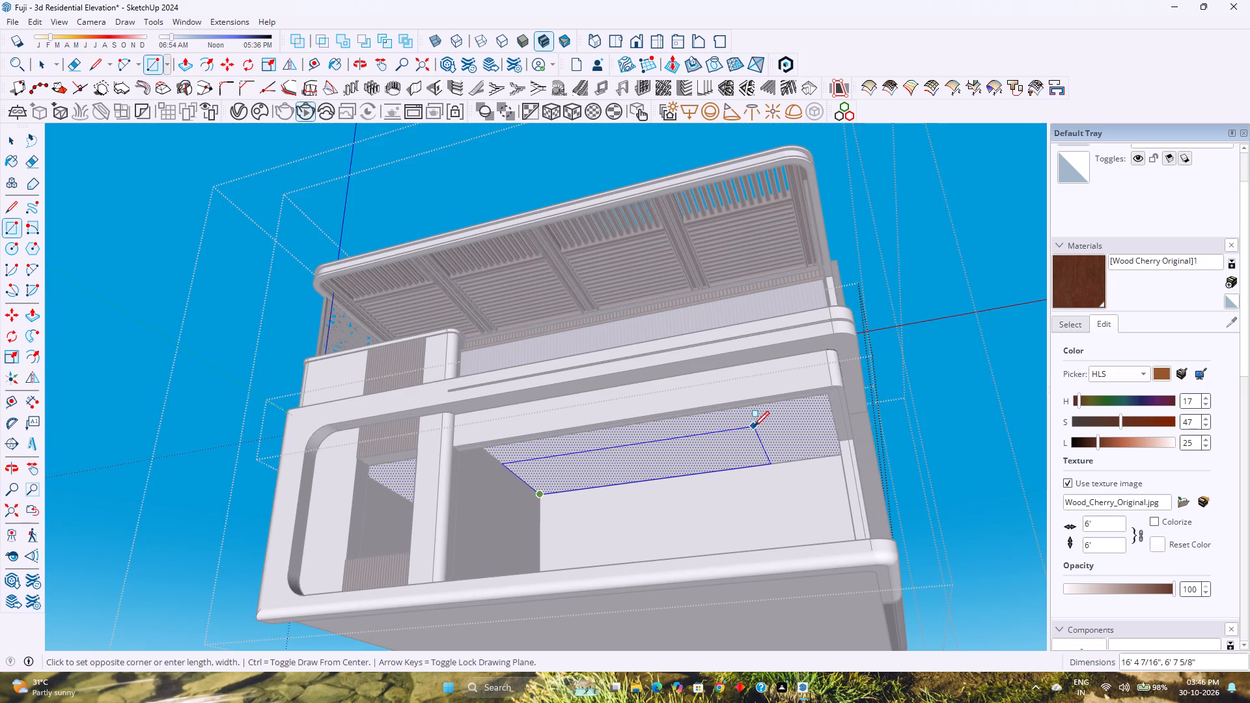
key("k")
scroll(818, 383, "up", 3)
middle_click_drag(805, 406, 969, 342)
middle_click(970, 342)
middle_click(971, 342)
scroll(975, 346, "up", 1)
middle_click_drag(441, 485, 789, 483)
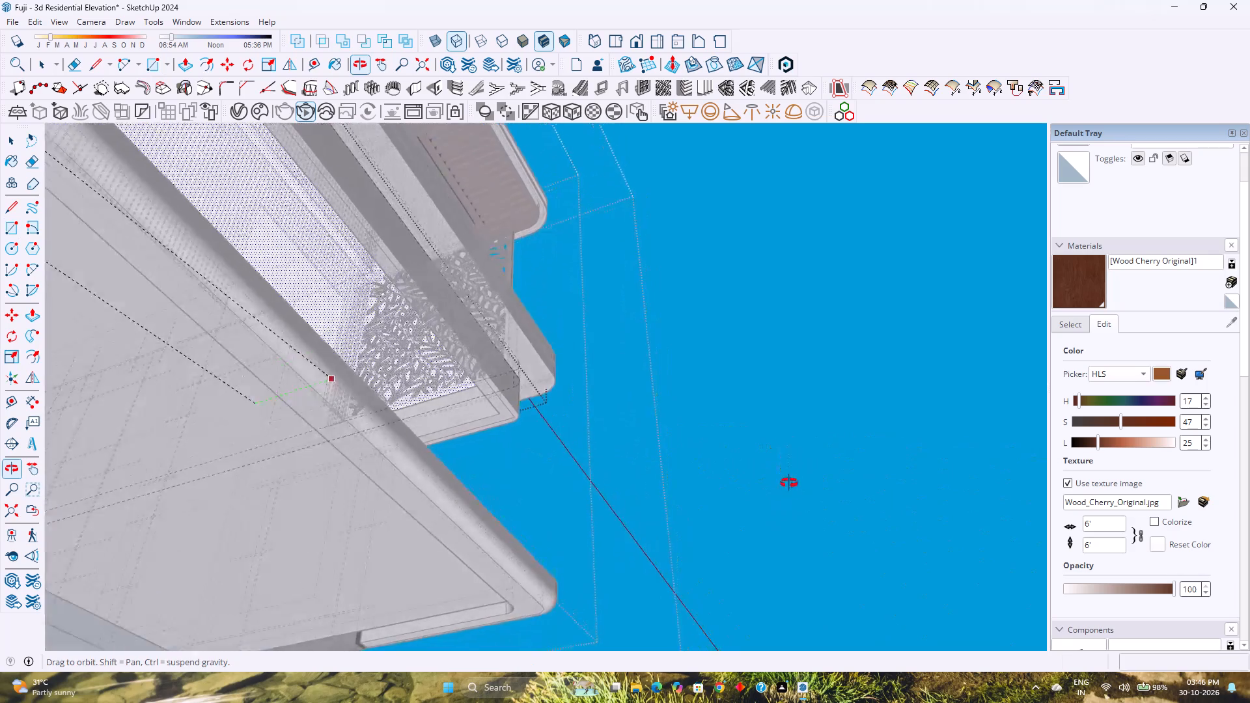
middle_click_drag(789, 483, 785, 514)
middle_click(785, 514)
scroll(524, 402, "up", 10)
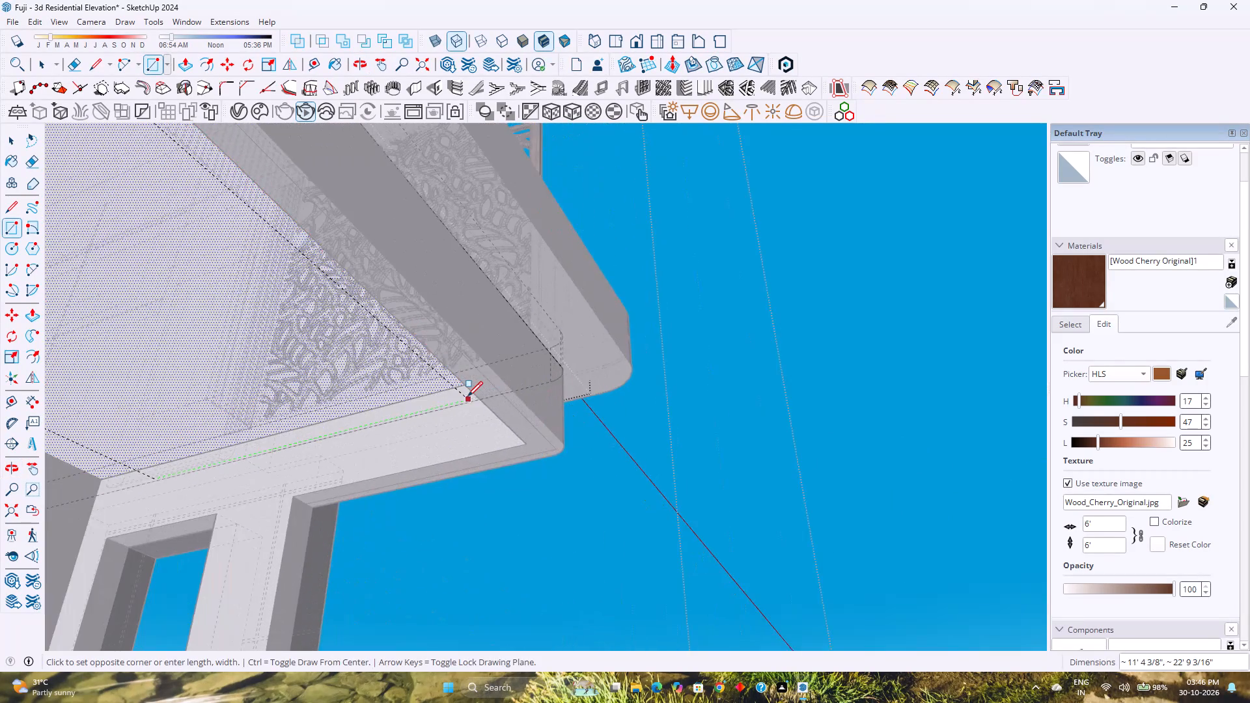
scroll(467, 396, "up", 4)
middle_click_drag(461, 396, 643, 480)
middle_click(643, 480)
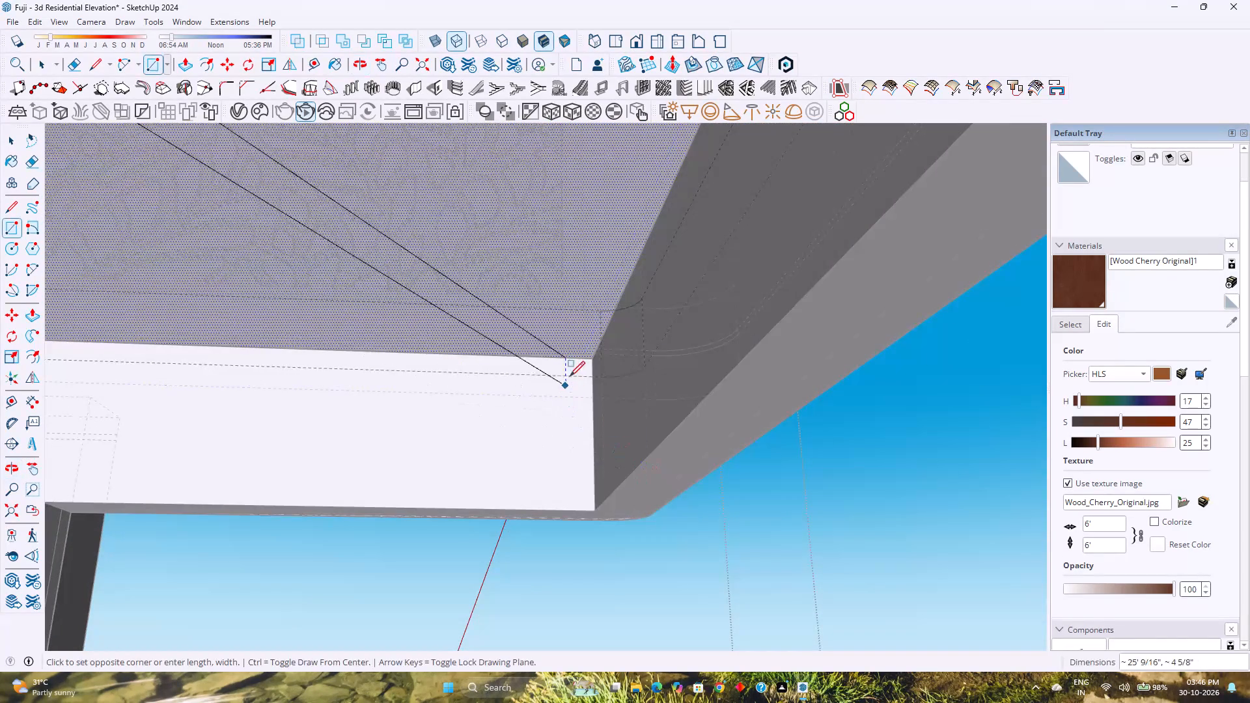
key("Up")
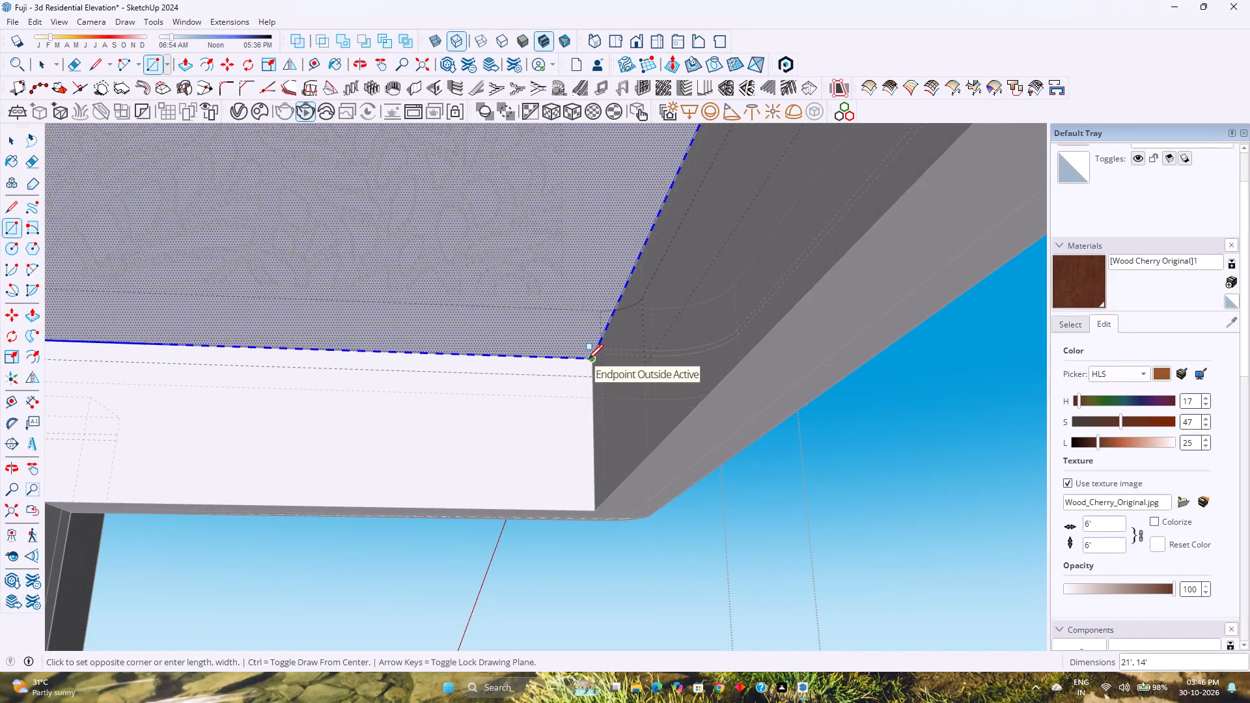
key("k")
left_click(588, 359)
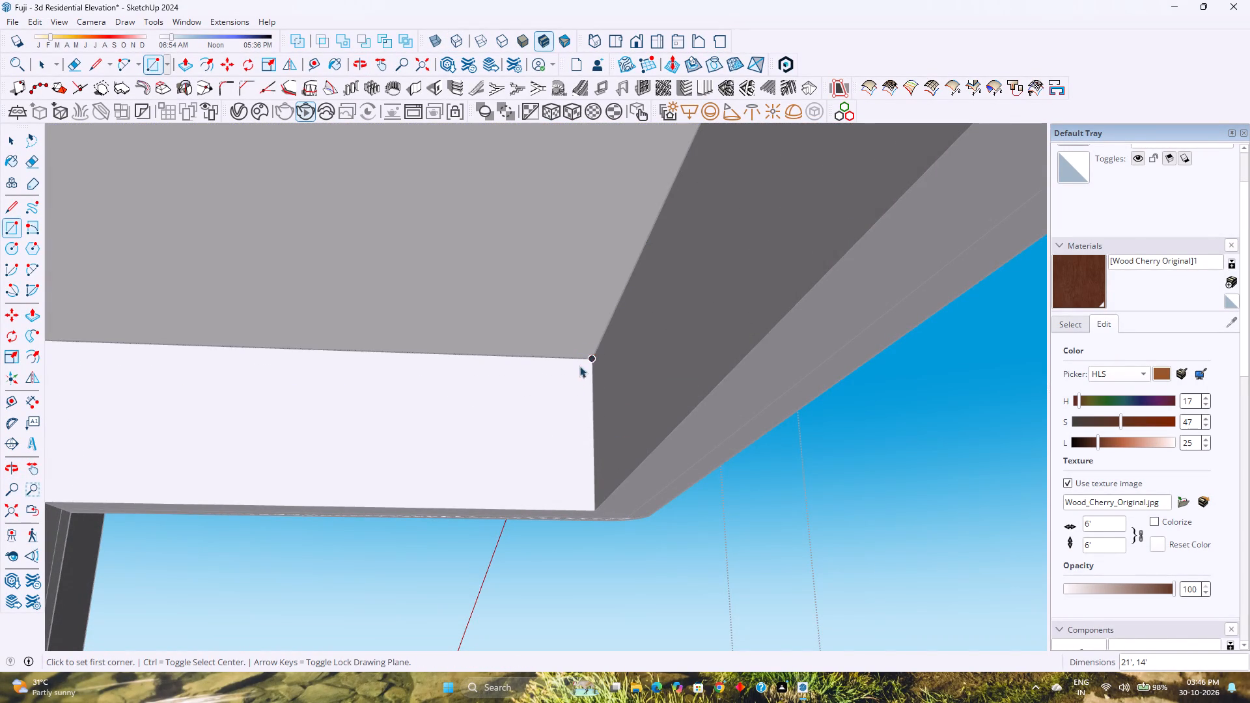
Recess the rectangular ceiling face of the glazed room upward by 6 with Push/Pull.
key("space")
left_click(540, 307)
scroll(540, 307, "down", 6)
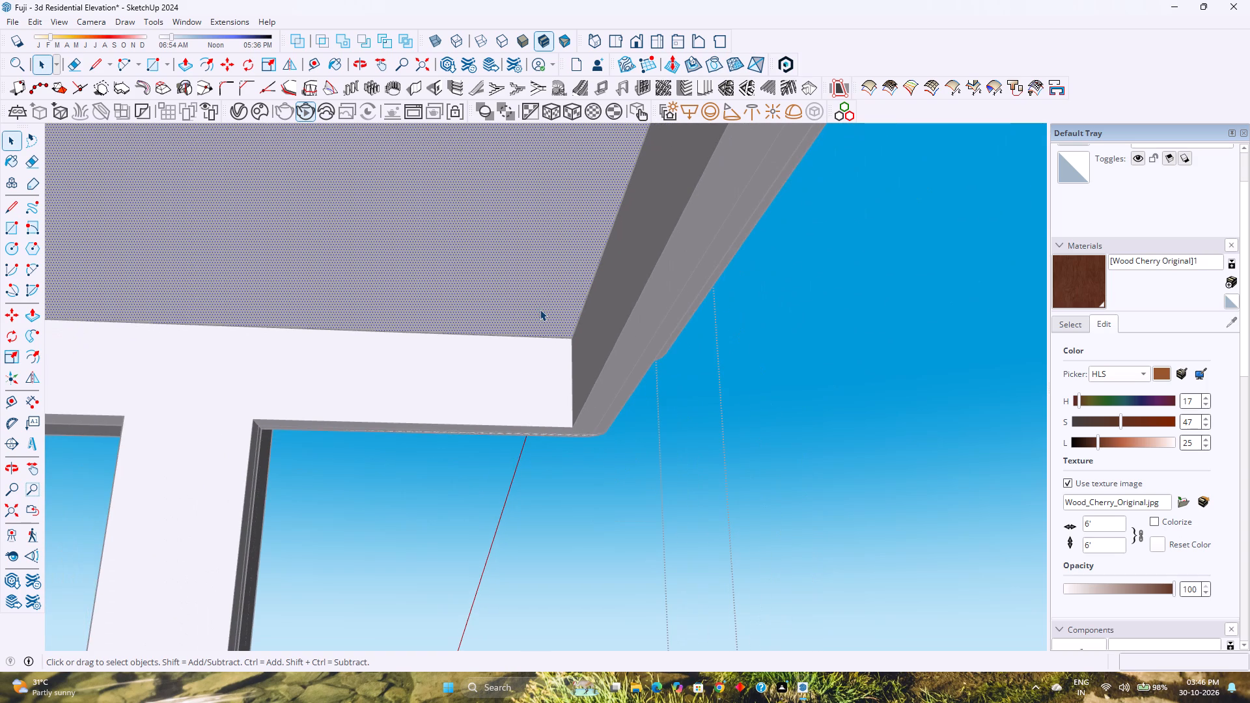
key("p")
left_click(540, 309)
key("6")
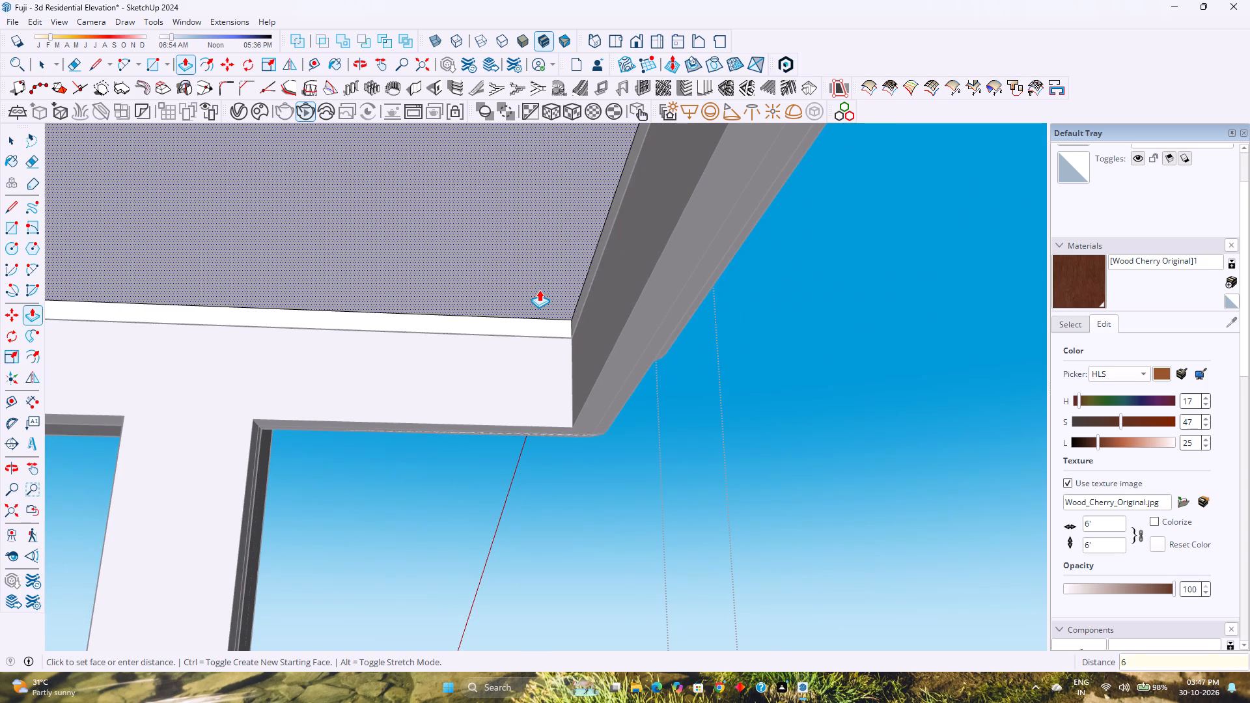
key("Return")
key("space")
scroll(541, 292, "down", 4)
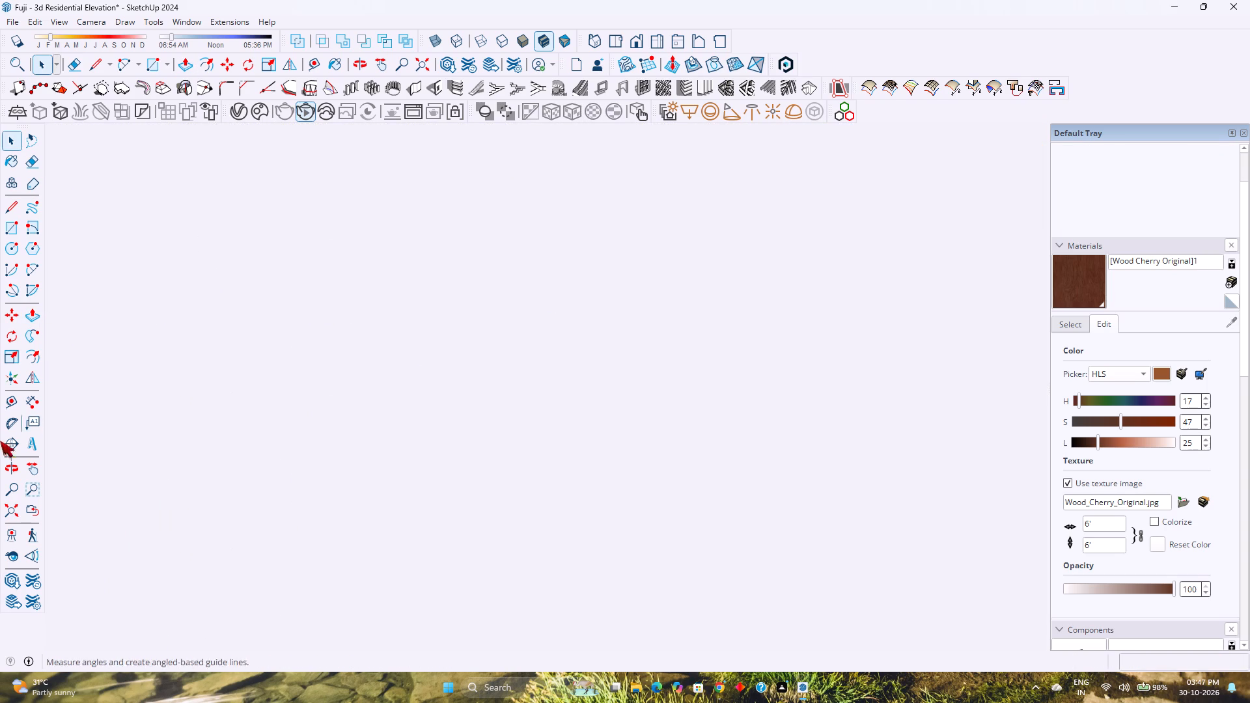
Examine the recessed ceiling of the glazed room from the front and from below.
left_click(16, 509)
middle_click_drag(495, 374, 66, 469)
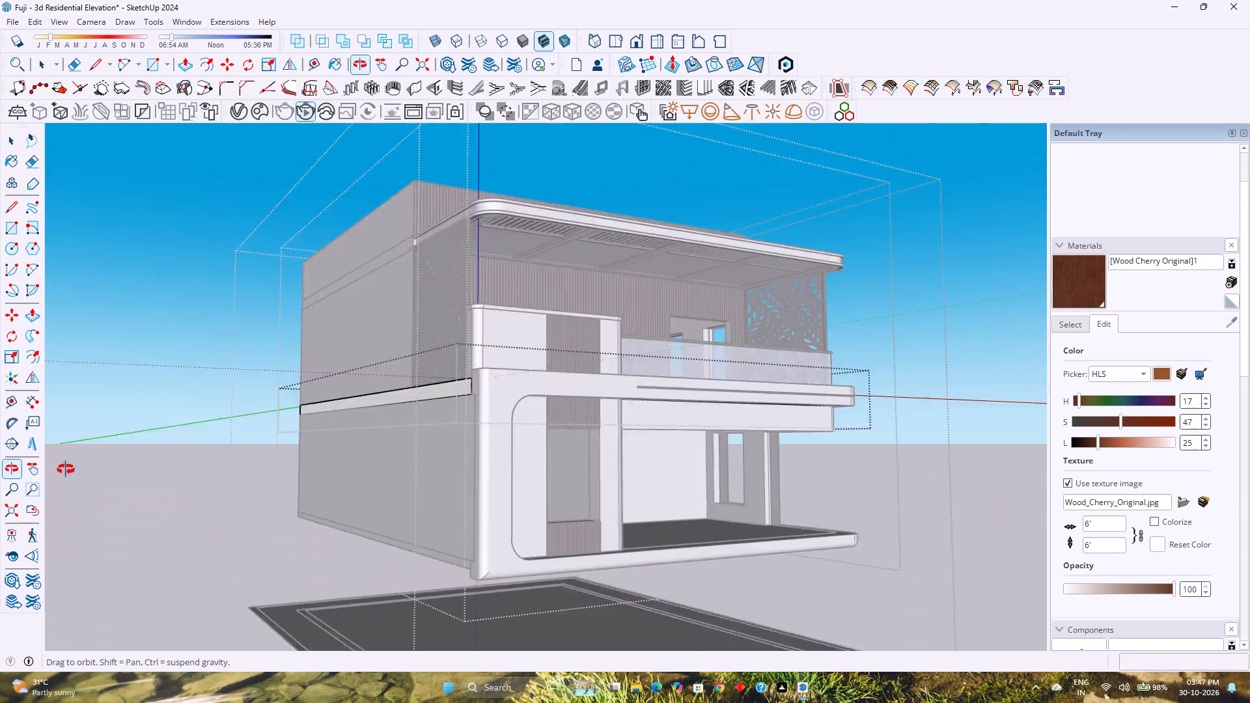
middle_click_drag(66, 469, 53, 476)
middle_click(53, 476)
middle_click_drag(586, 483, 423, 394)
middle_click(423, 394)
scroll(371, 395, "up", 3)
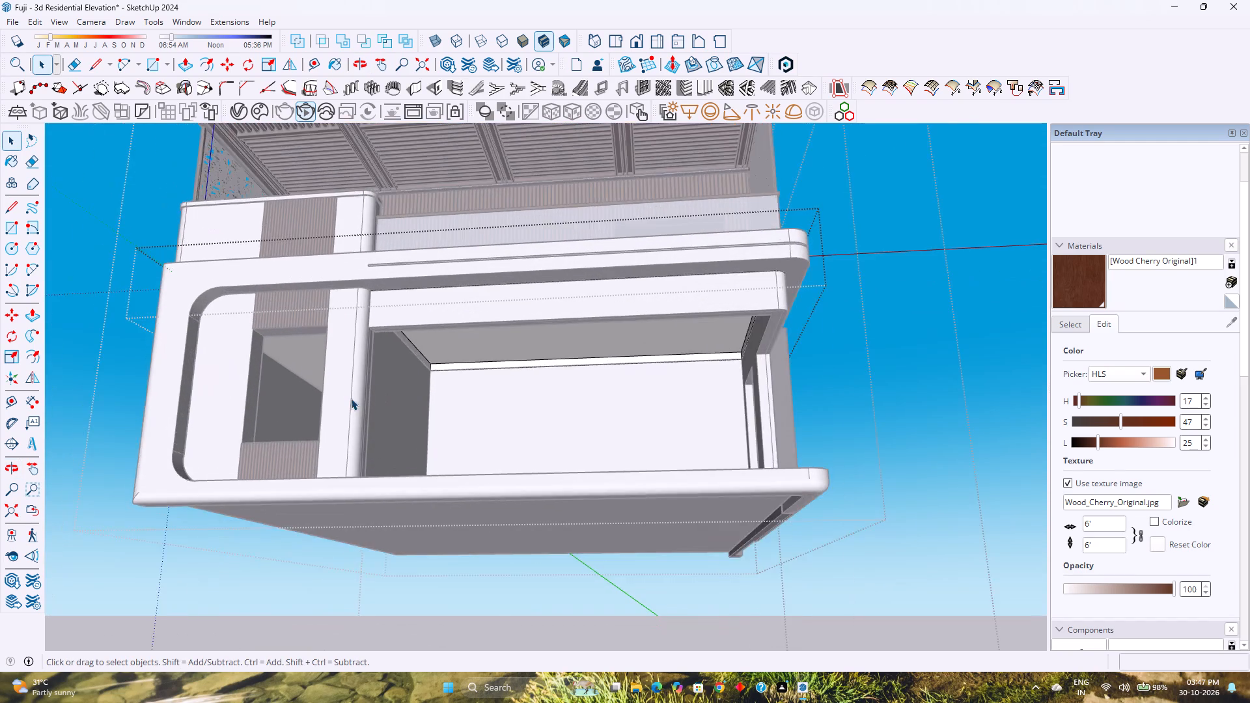
scroll(351, 398, "up", 7)
middle_click_drag(317, 411, 539, 439)
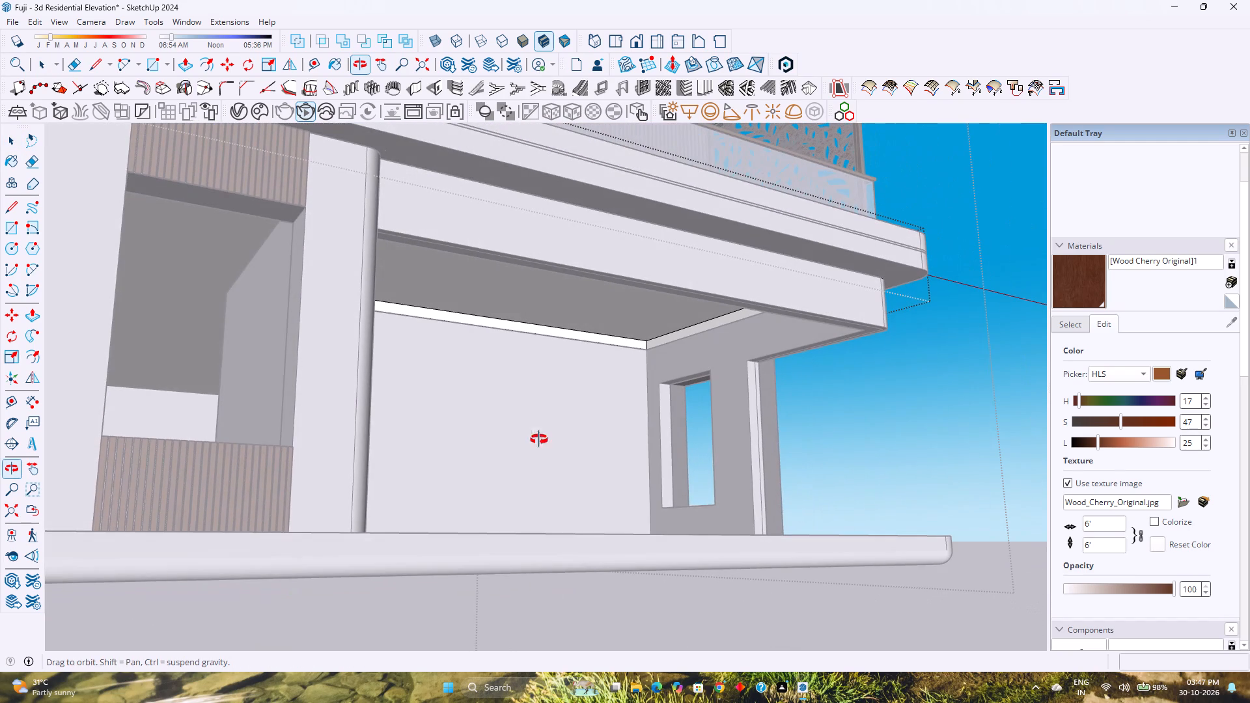
middle_click(539, 439)
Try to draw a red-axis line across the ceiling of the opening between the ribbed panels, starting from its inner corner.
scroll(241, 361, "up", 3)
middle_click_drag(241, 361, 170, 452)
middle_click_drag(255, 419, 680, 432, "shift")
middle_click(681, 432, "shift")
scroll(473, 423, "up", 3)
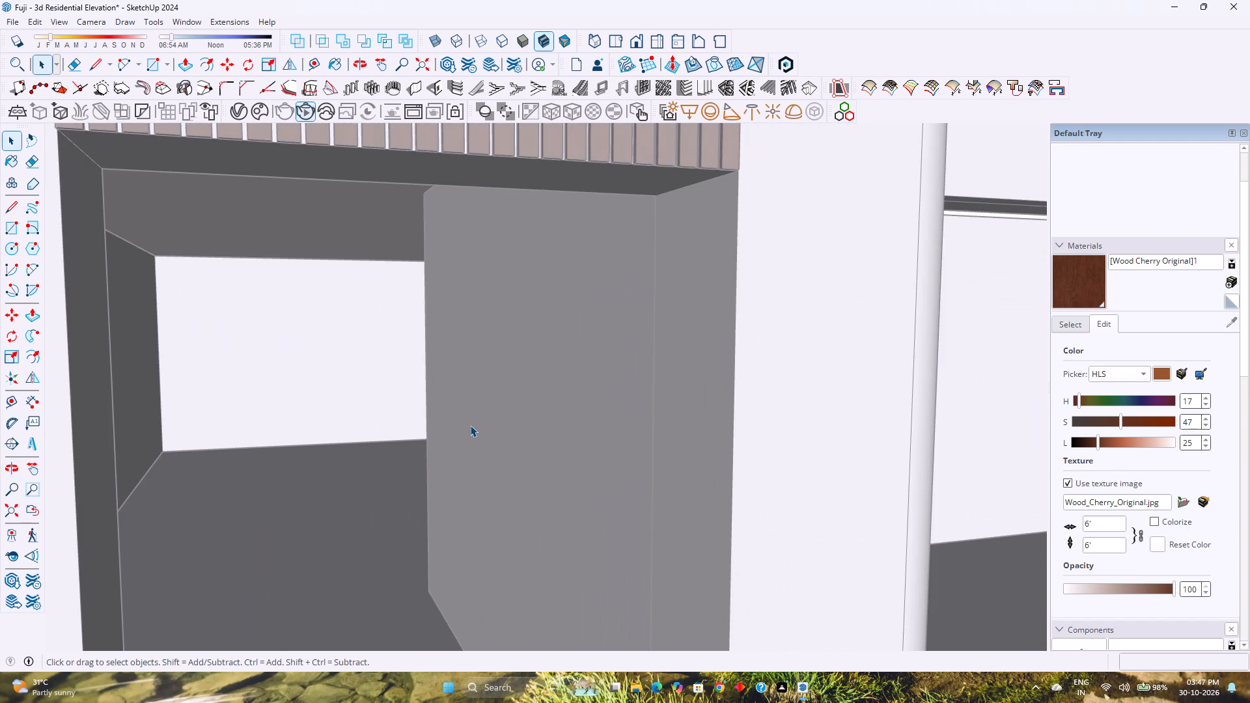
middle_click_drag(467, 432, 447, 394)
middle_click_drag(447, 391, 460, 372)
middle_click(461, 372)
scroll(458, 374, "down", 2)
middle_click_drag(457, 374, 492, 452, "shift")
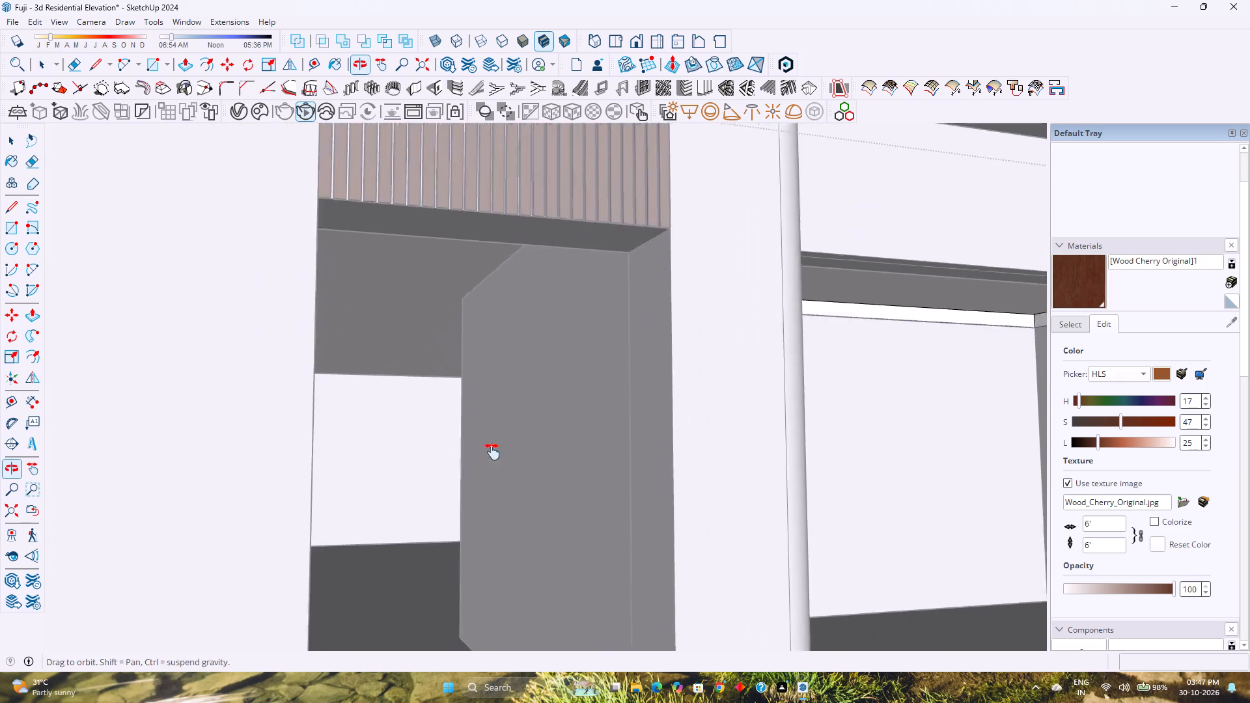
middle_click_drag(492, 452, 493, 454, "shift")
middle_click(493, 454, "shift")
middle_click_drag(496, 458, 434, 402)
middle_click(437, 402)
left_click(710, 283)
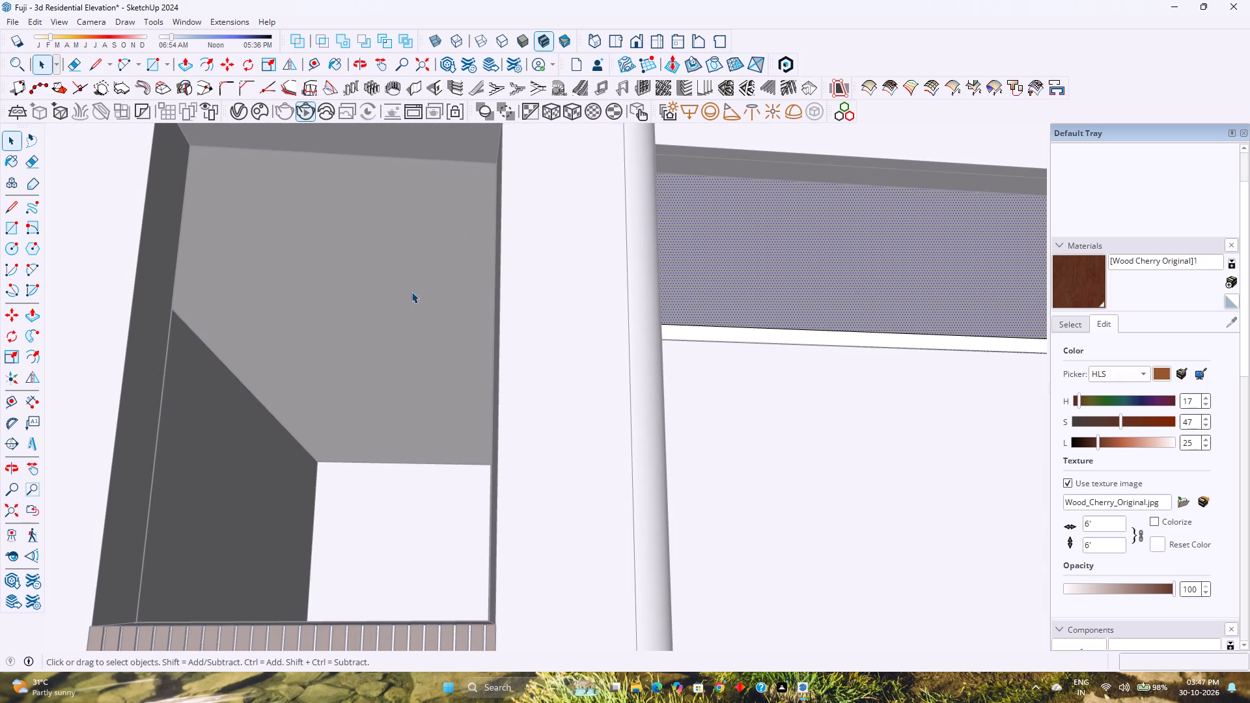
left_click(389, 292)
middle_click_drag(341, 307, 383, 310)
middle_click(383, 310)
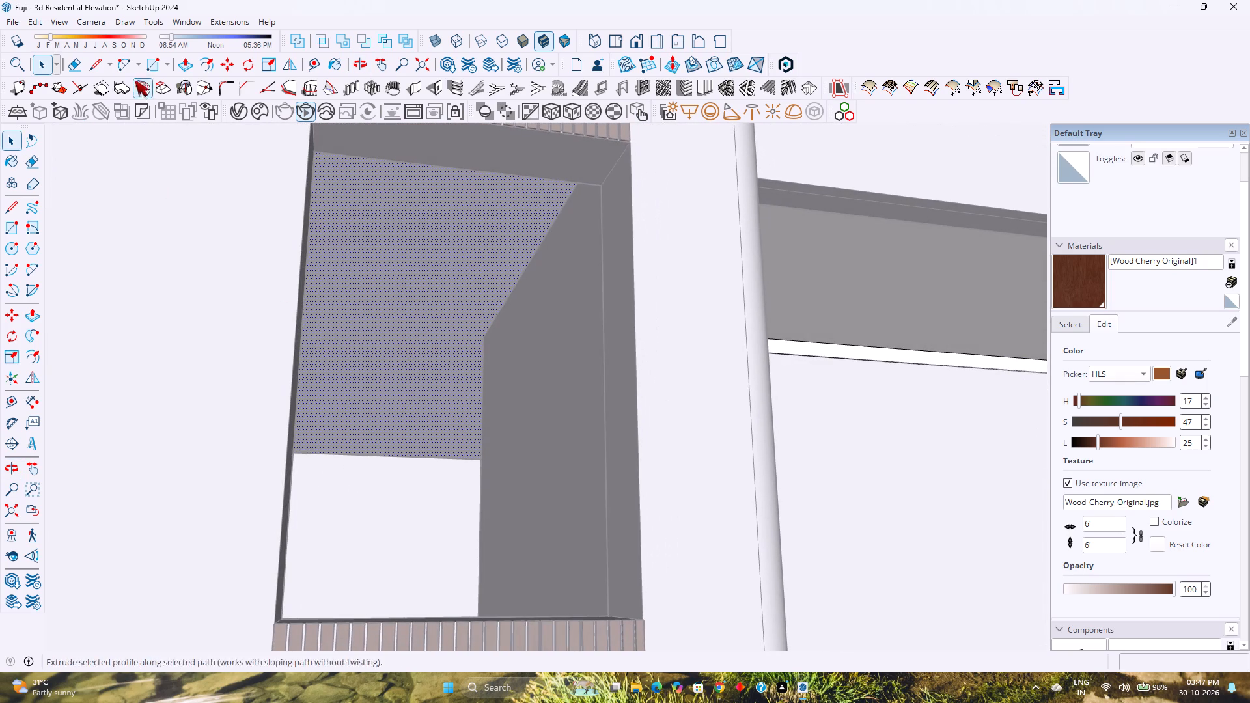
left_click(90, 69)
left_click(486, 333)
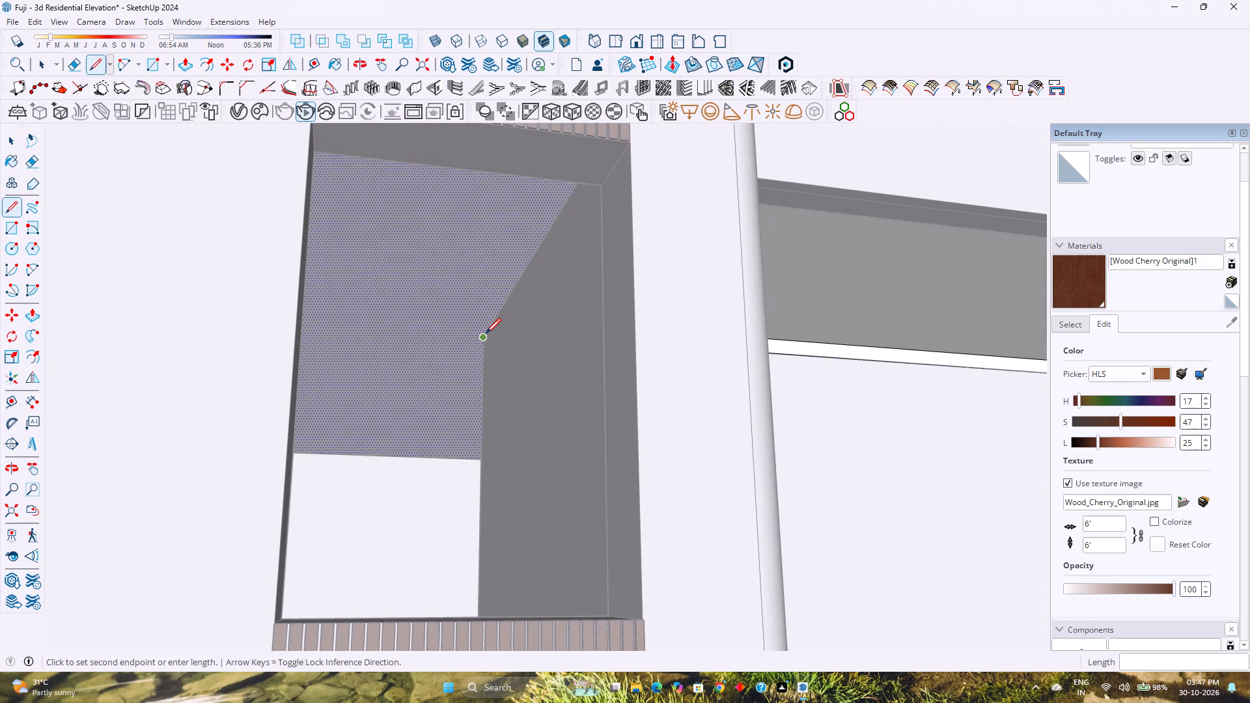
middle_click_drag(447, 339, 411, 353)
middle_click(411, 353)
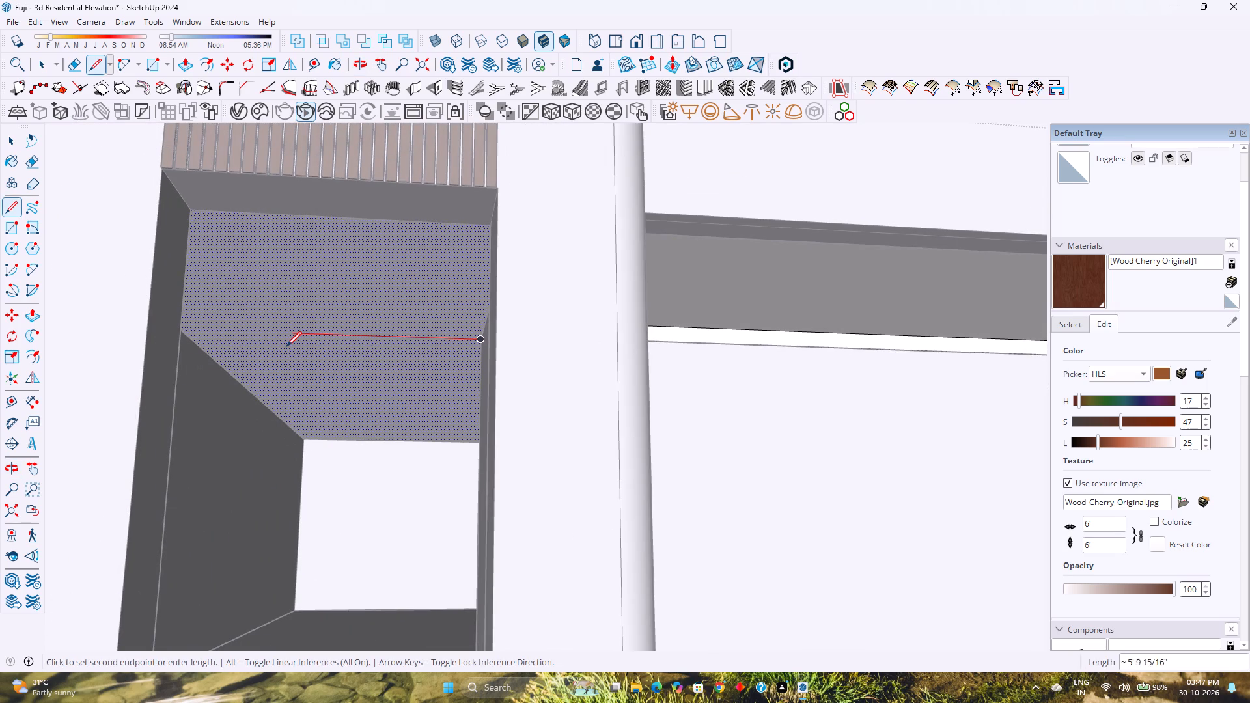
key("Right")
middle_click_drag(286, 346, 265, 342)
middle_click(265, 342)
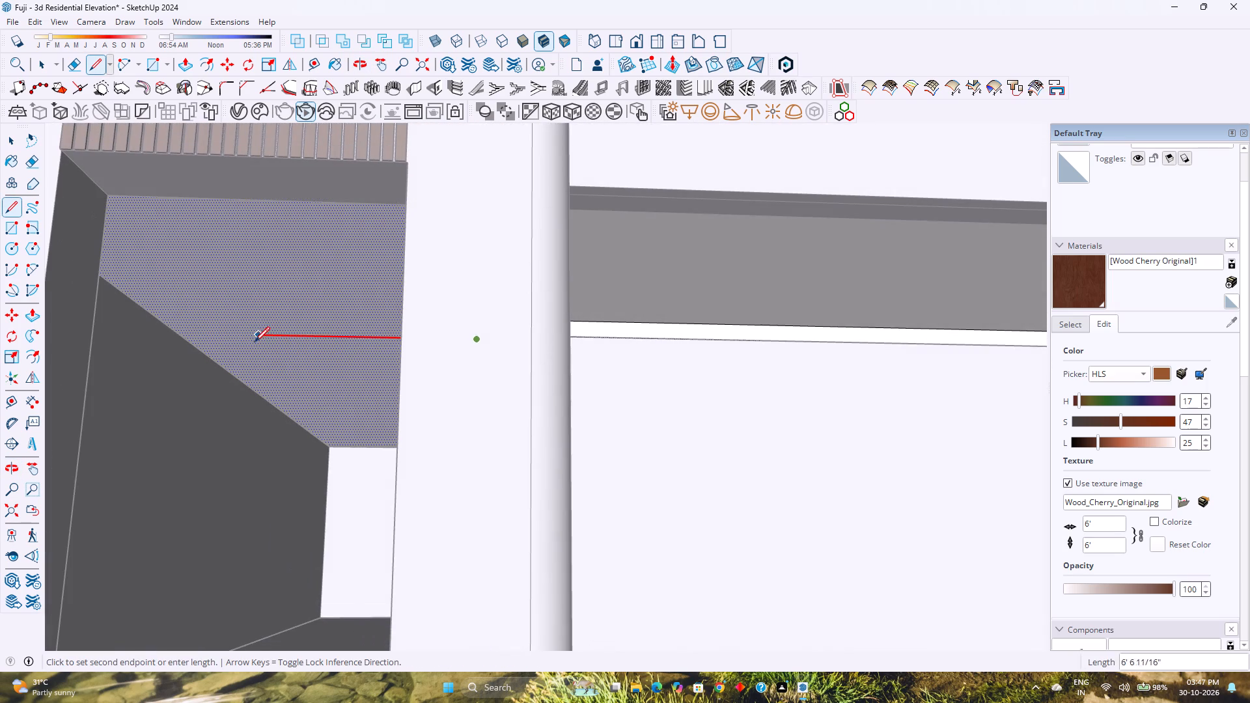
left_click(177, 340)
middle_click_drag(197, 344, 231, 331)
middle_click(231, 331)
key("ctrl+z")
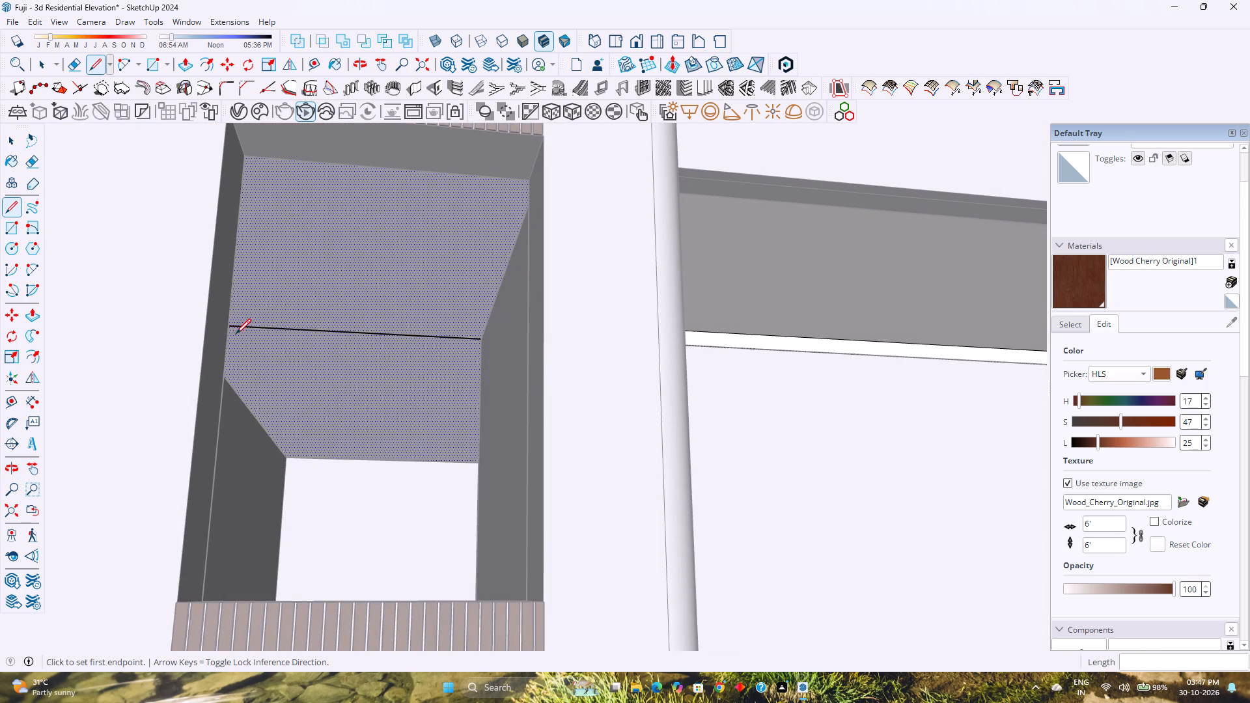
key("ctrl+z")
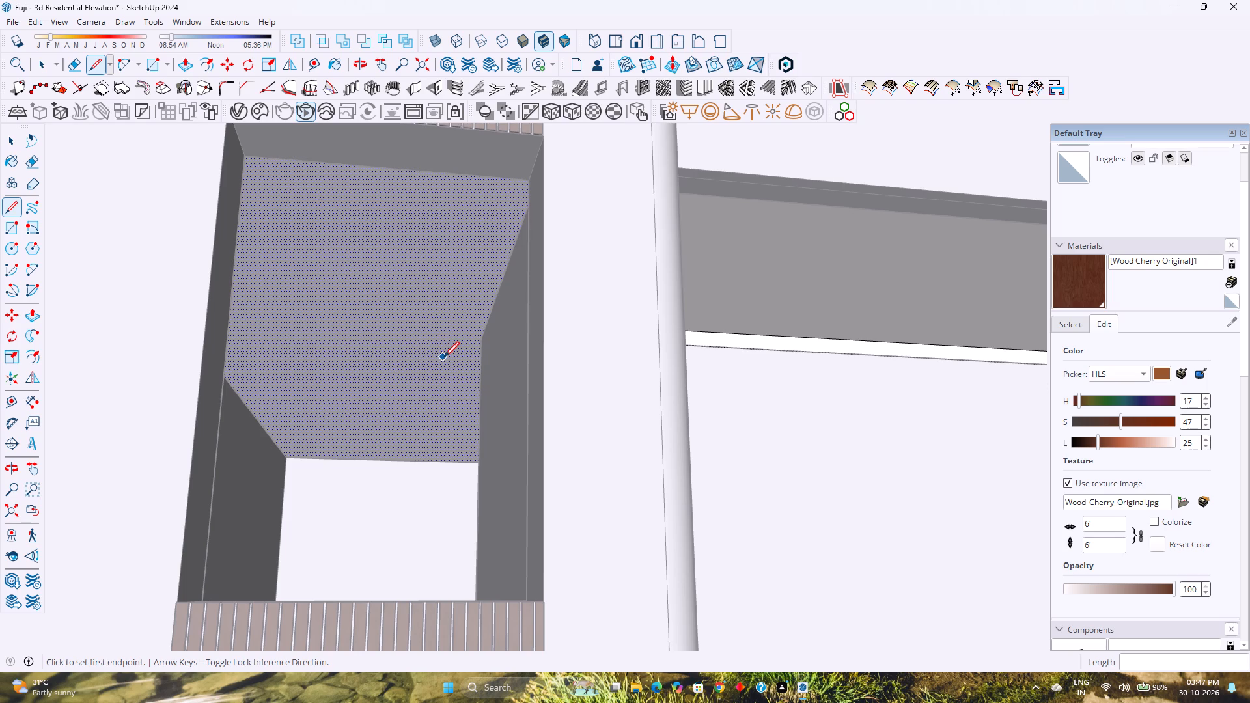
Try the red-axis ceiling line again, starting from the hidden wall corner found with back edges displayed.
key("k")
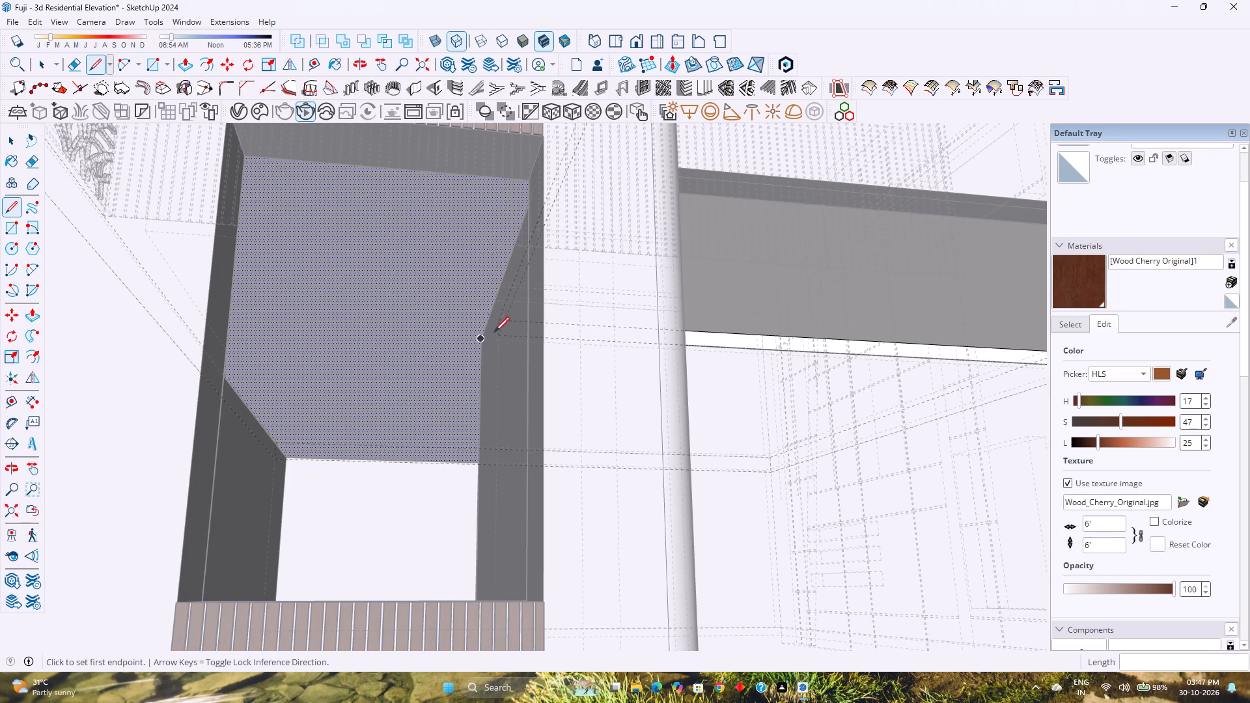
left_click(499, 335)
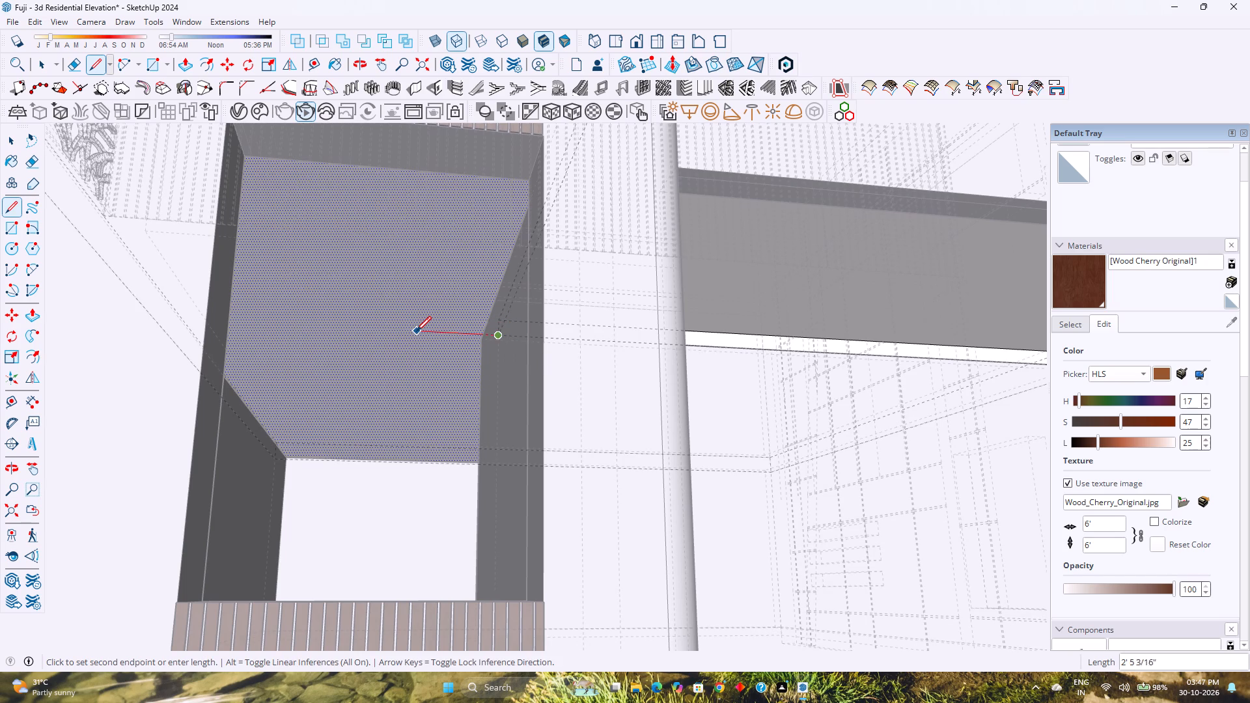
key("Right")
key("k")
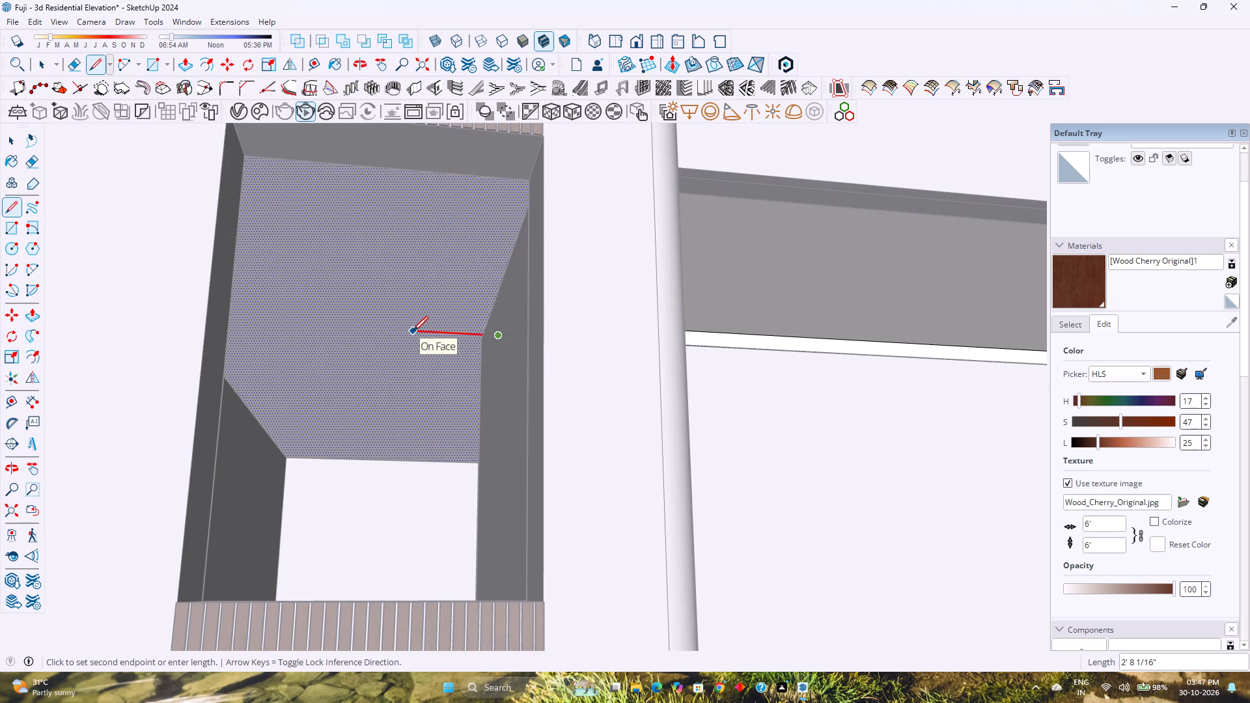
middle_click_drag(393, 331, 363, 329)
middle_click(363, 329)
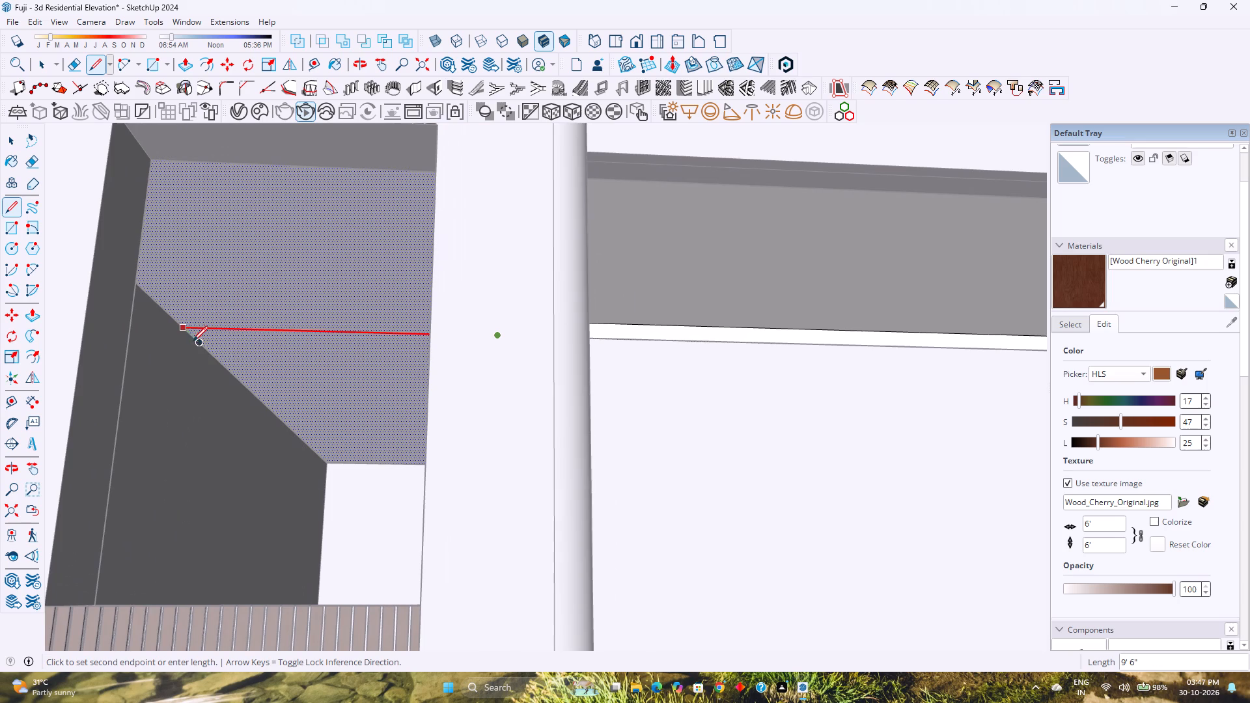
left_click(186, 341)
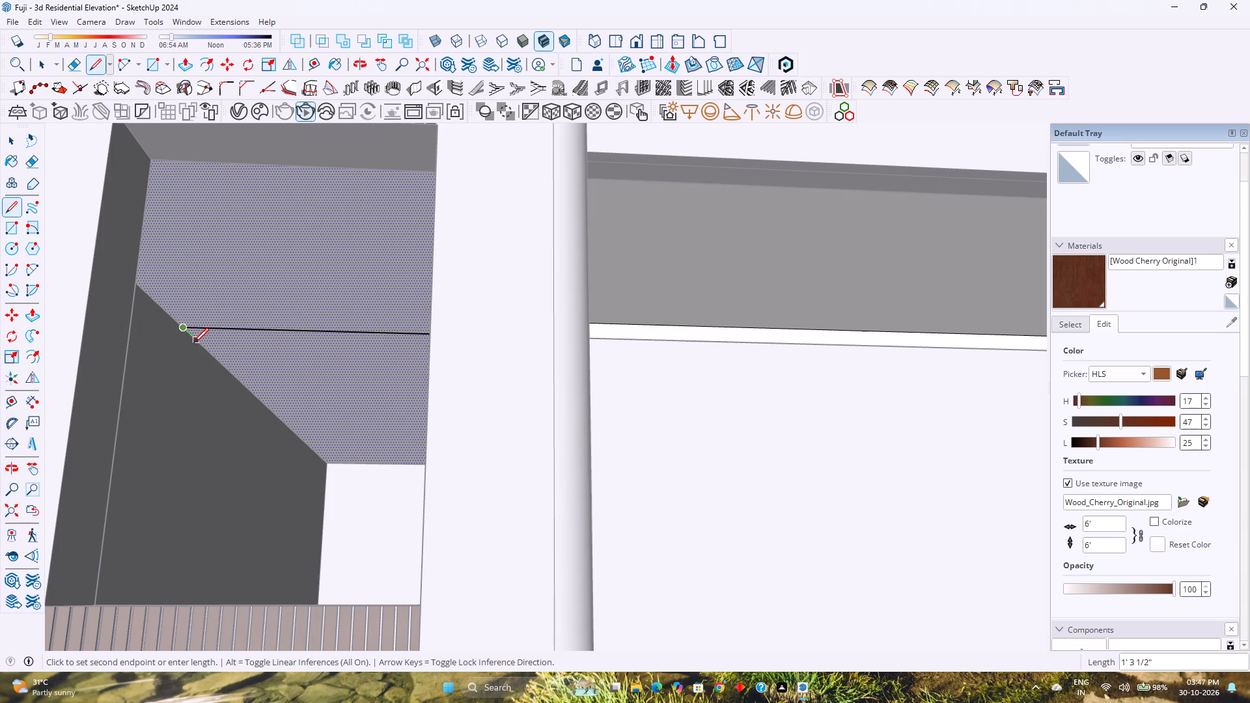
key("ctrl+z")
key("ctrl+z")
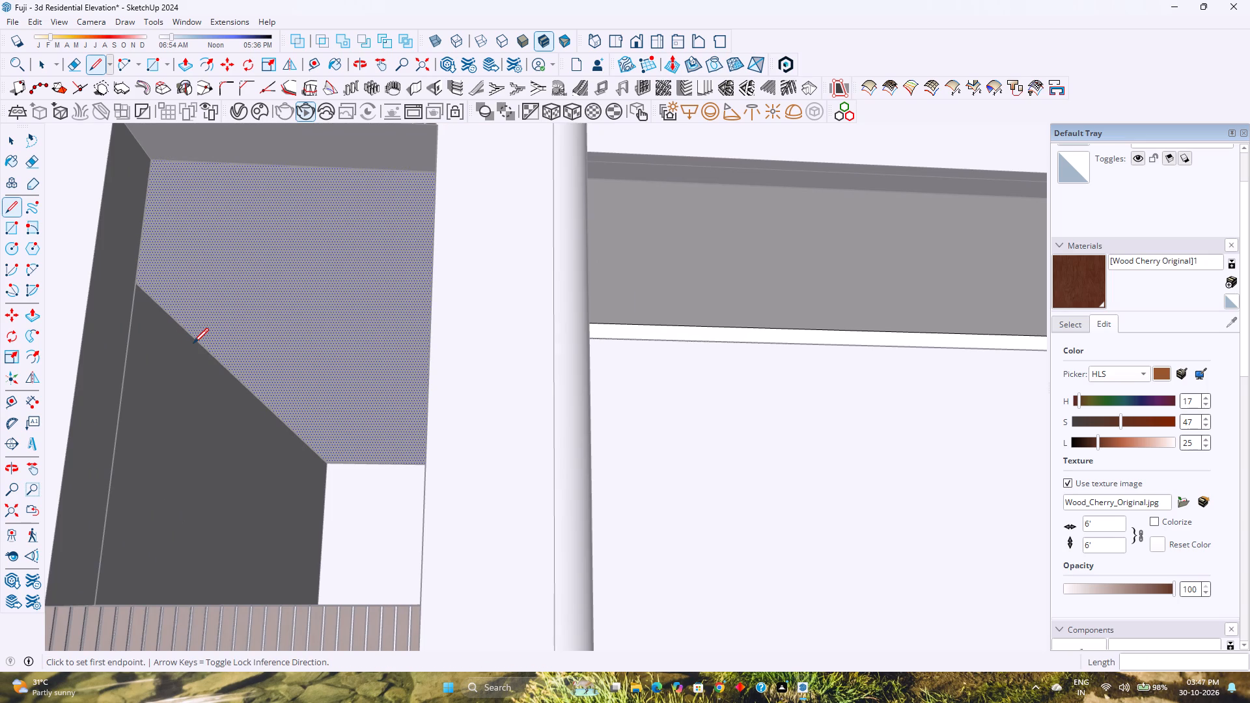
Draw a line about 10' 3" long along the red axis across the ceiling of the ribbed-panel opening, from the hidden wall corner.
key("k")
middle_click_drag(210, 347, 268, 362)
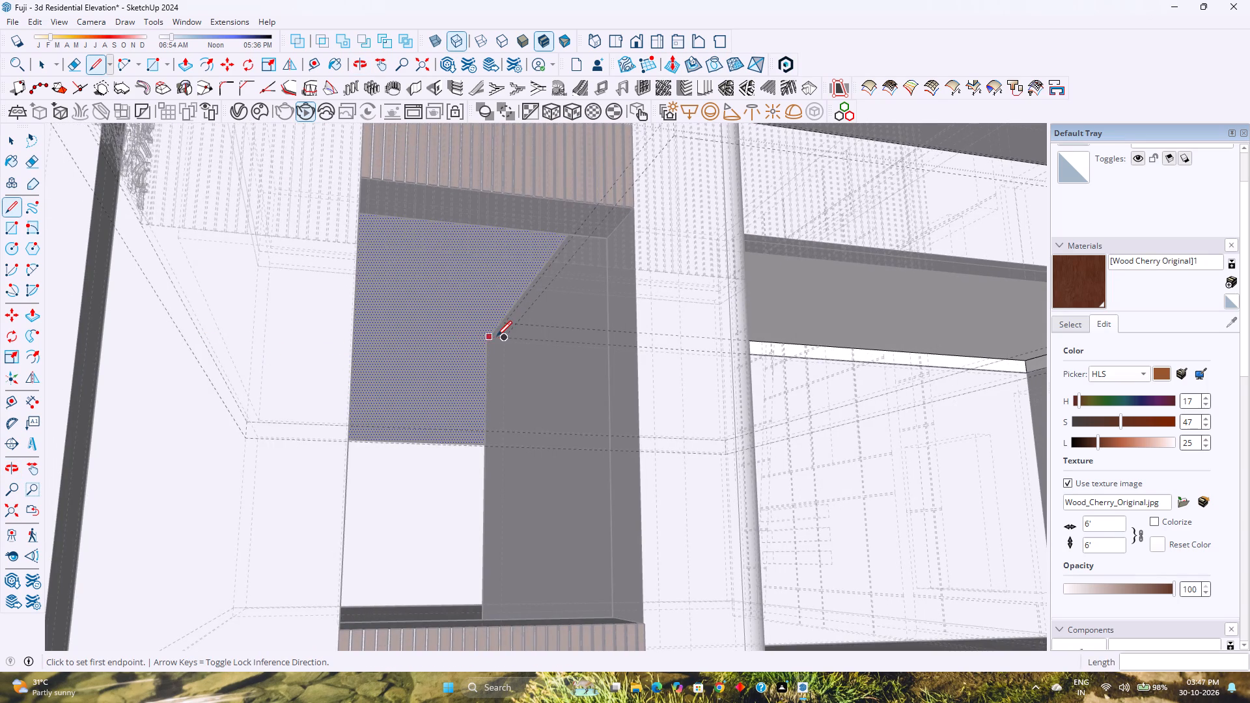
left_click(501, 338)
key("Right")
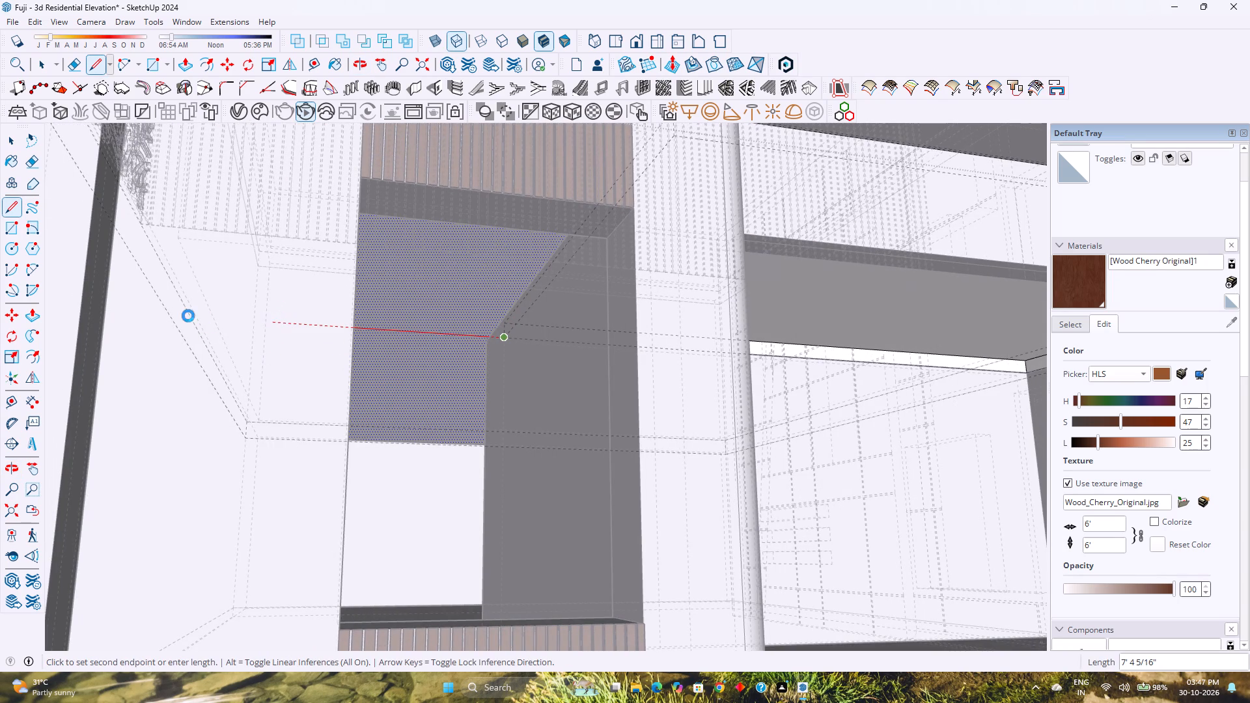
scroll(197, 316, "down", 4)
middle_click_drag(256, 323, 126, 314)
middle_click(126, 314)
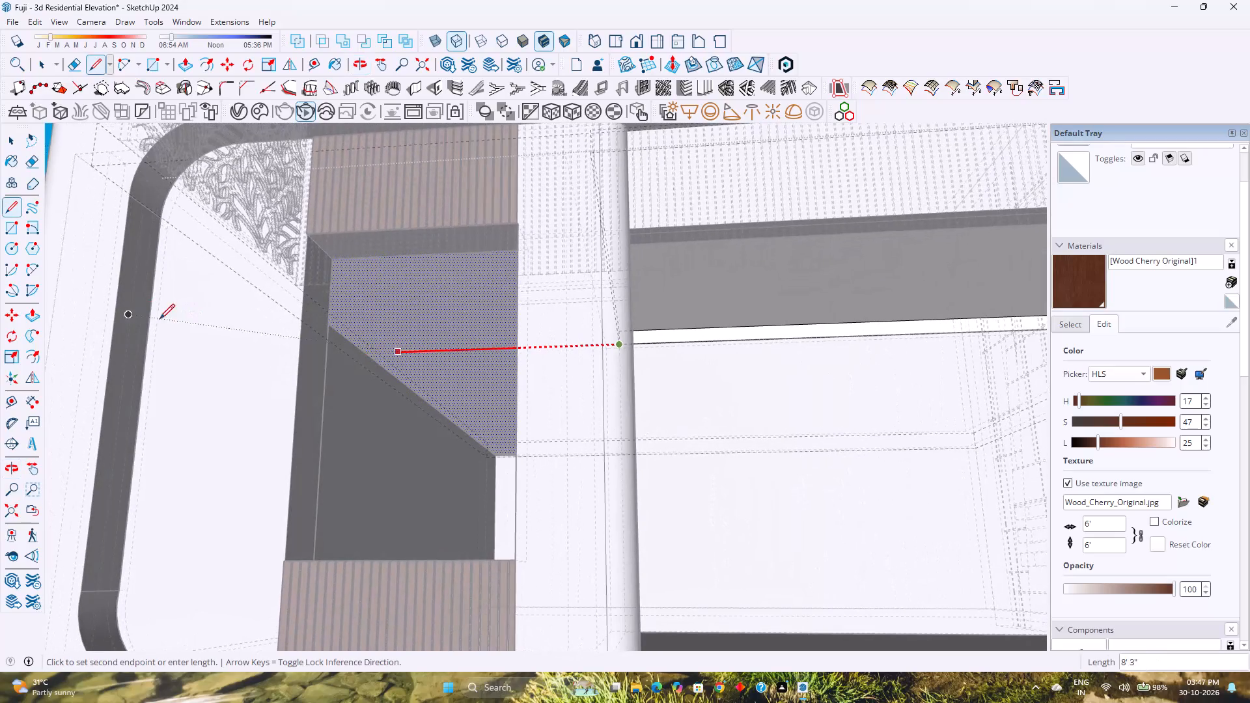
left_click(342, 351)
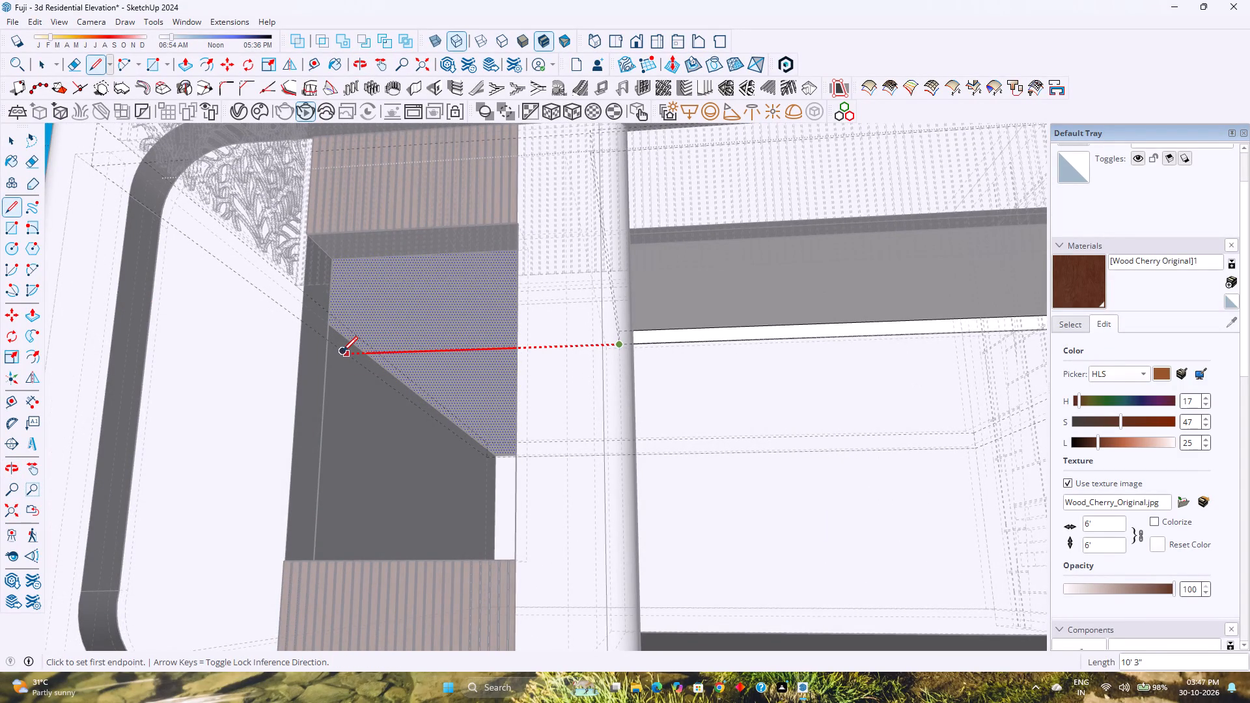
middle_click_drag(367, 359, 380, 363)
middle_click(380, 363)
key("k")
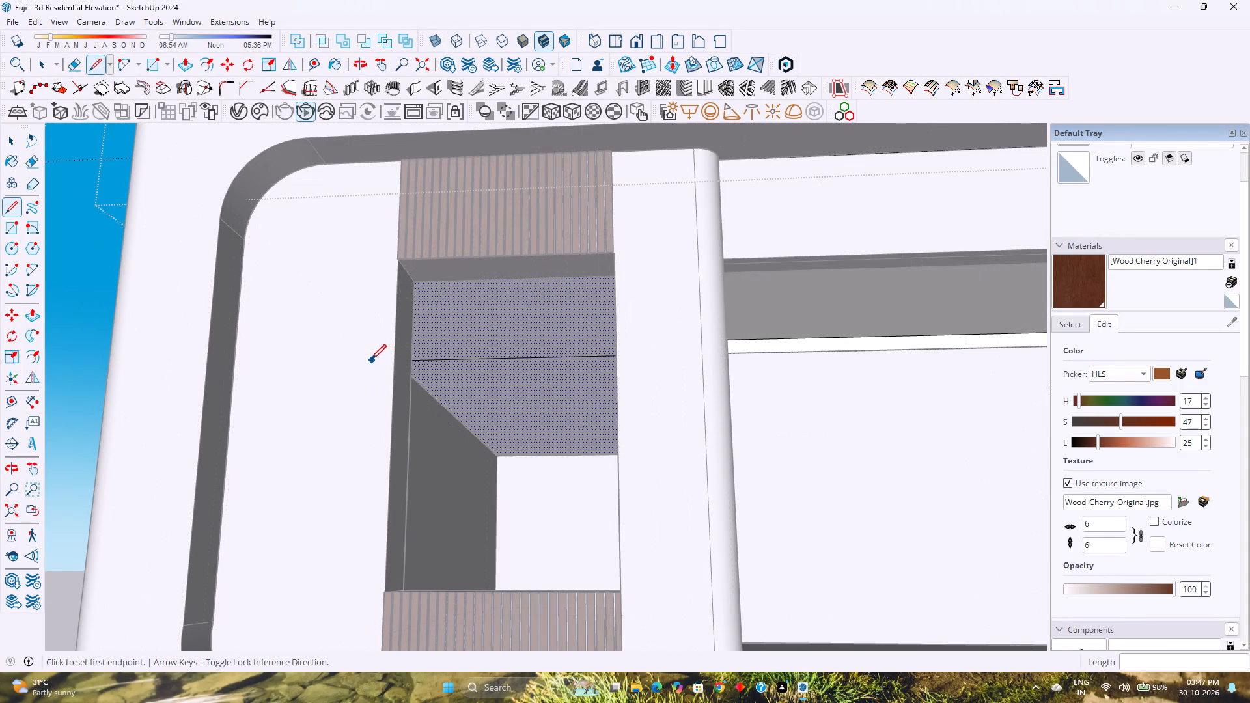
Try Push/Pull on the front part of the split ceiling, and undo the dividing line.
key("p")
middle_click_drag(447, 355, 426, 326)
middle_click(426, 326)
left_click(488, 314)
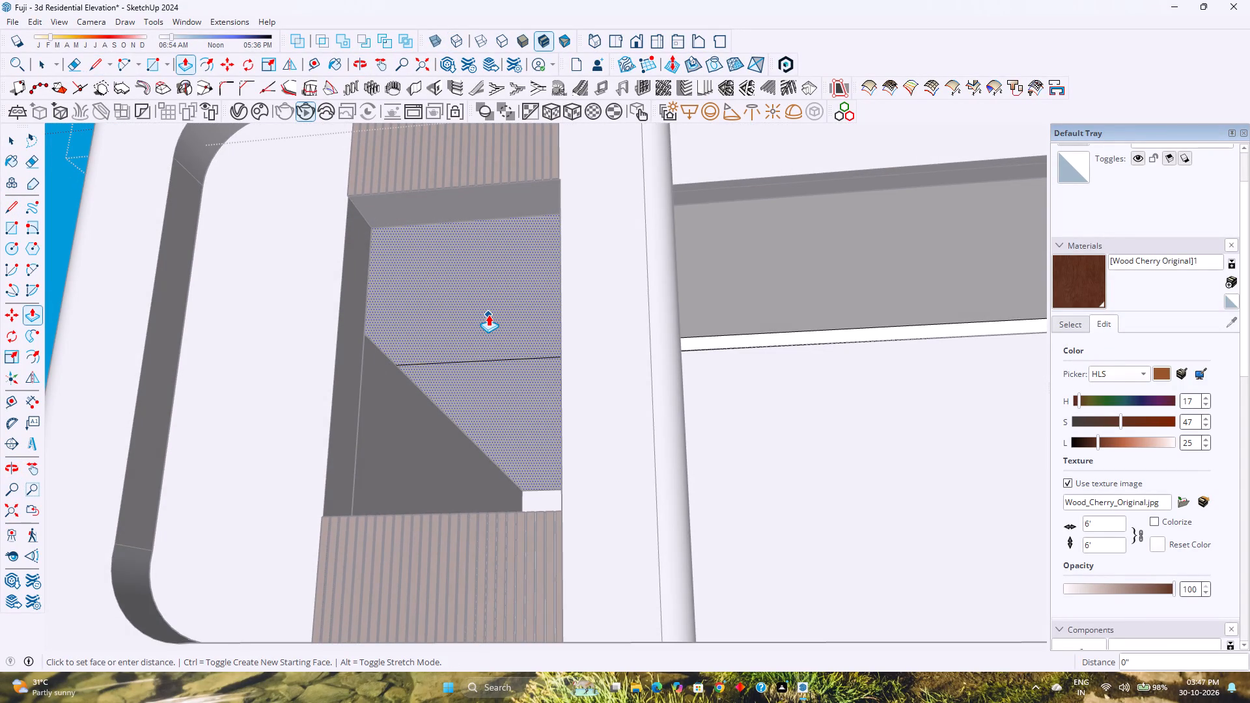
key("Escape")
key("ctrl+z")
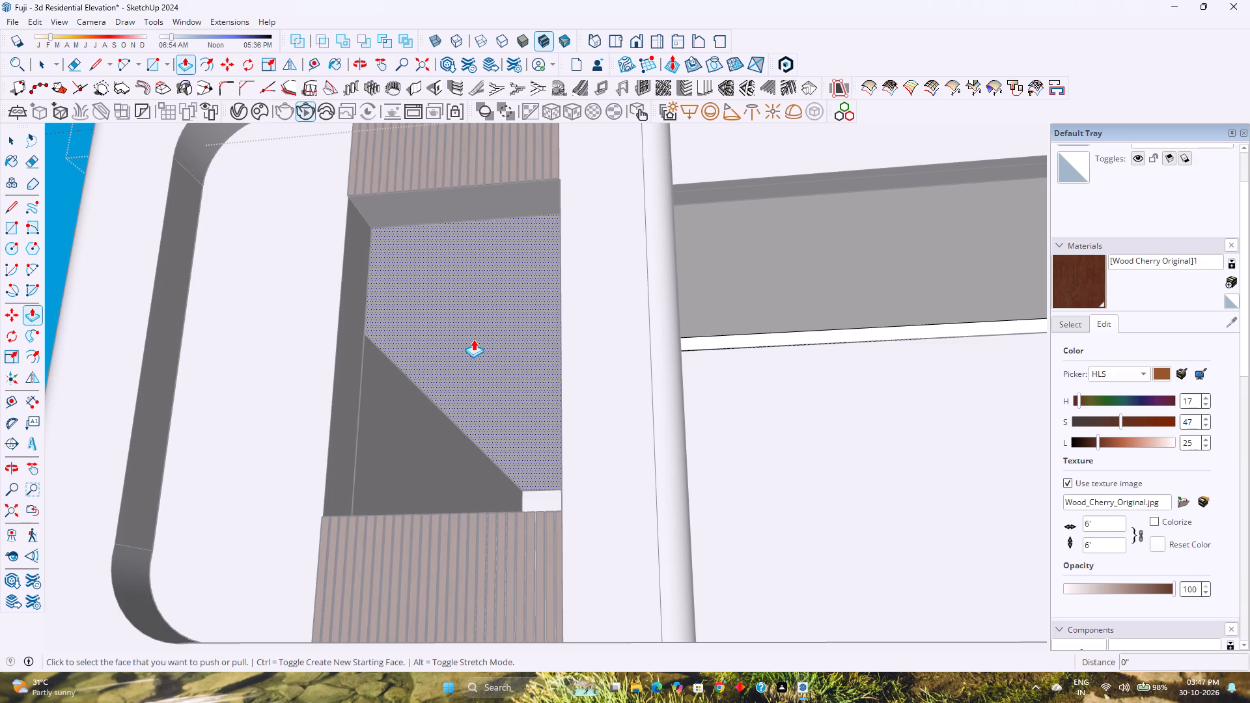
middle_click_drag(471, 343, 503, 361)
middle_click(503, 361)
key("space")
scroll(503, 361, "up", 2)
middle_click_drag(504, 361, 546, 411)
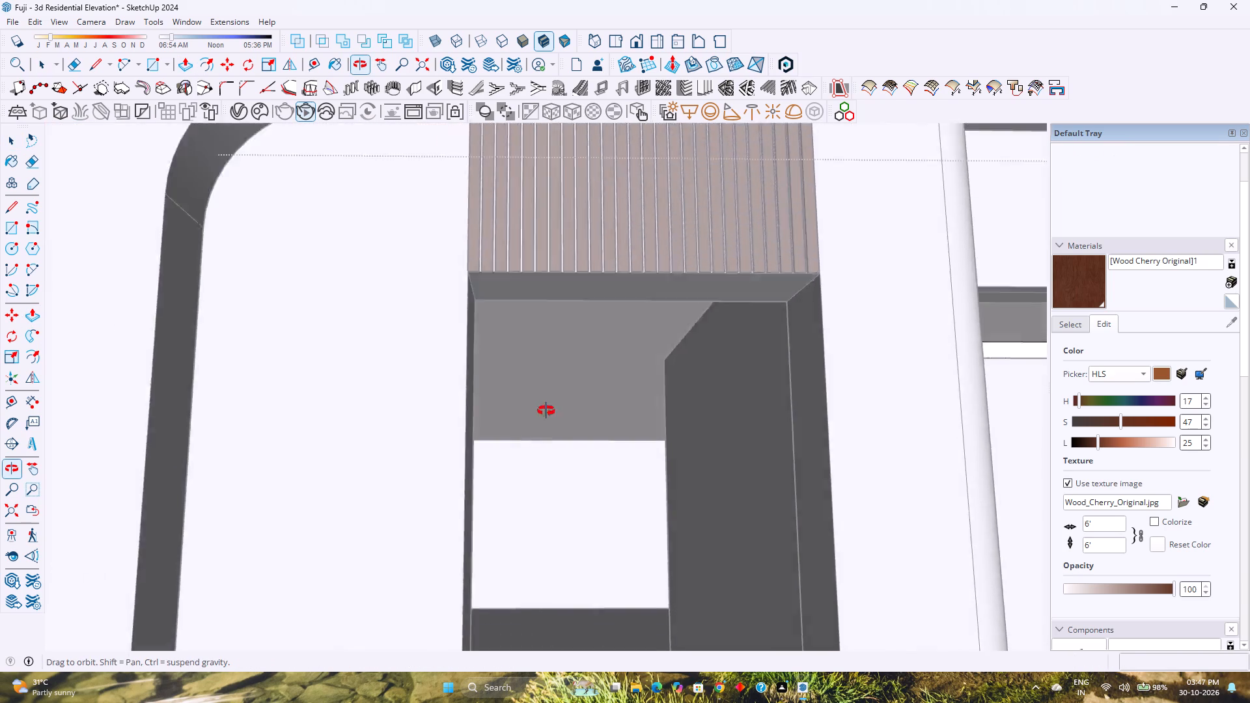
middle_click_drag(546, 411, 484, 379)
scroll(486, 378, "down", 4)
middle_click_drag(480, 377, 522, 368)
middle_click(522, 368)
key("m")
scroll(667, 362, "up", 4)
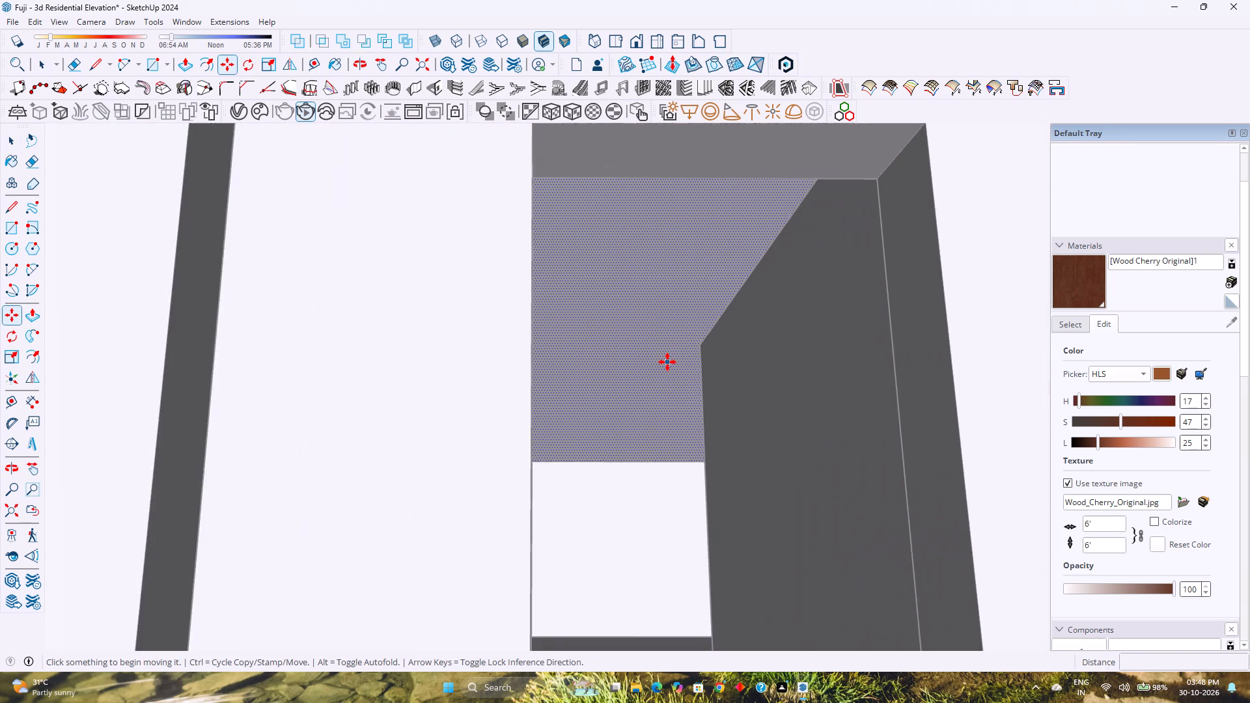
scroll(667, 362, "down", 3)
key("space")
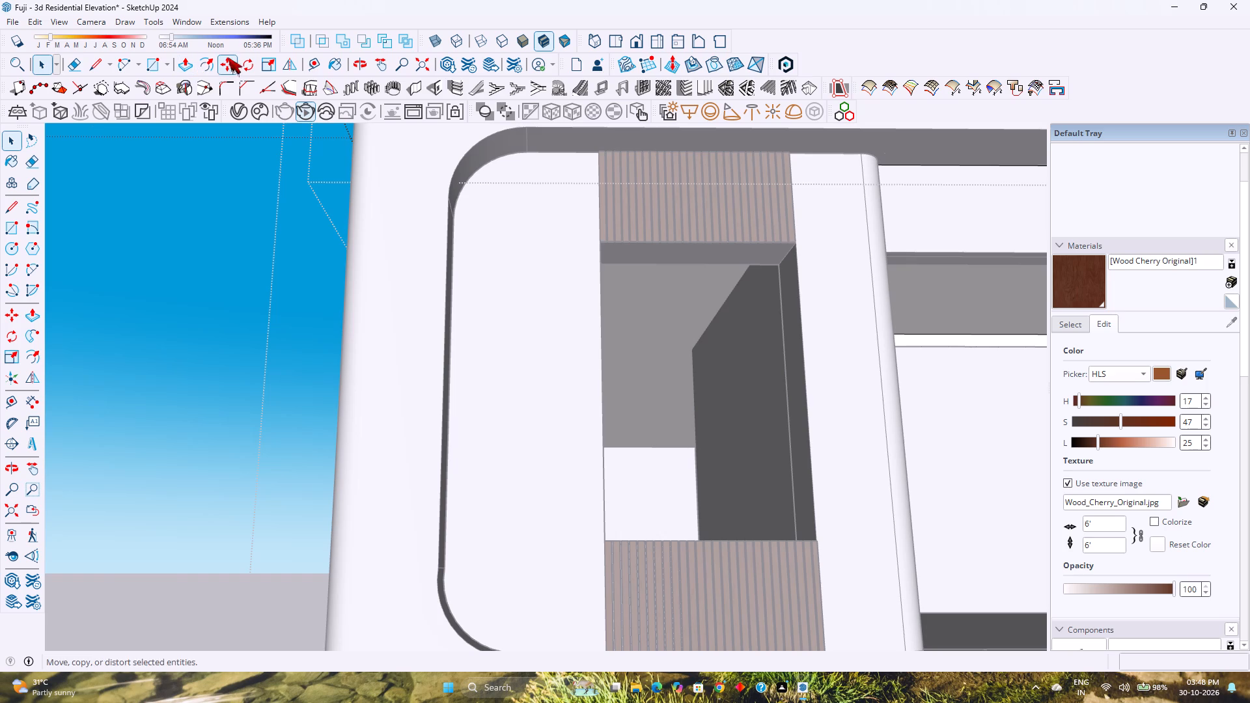
Place a guide parallel to the glazed room's ceiling recess edge, through the inner ceiling corner of the ribbed-panel opening, offset 6".
left_click(307, 60)
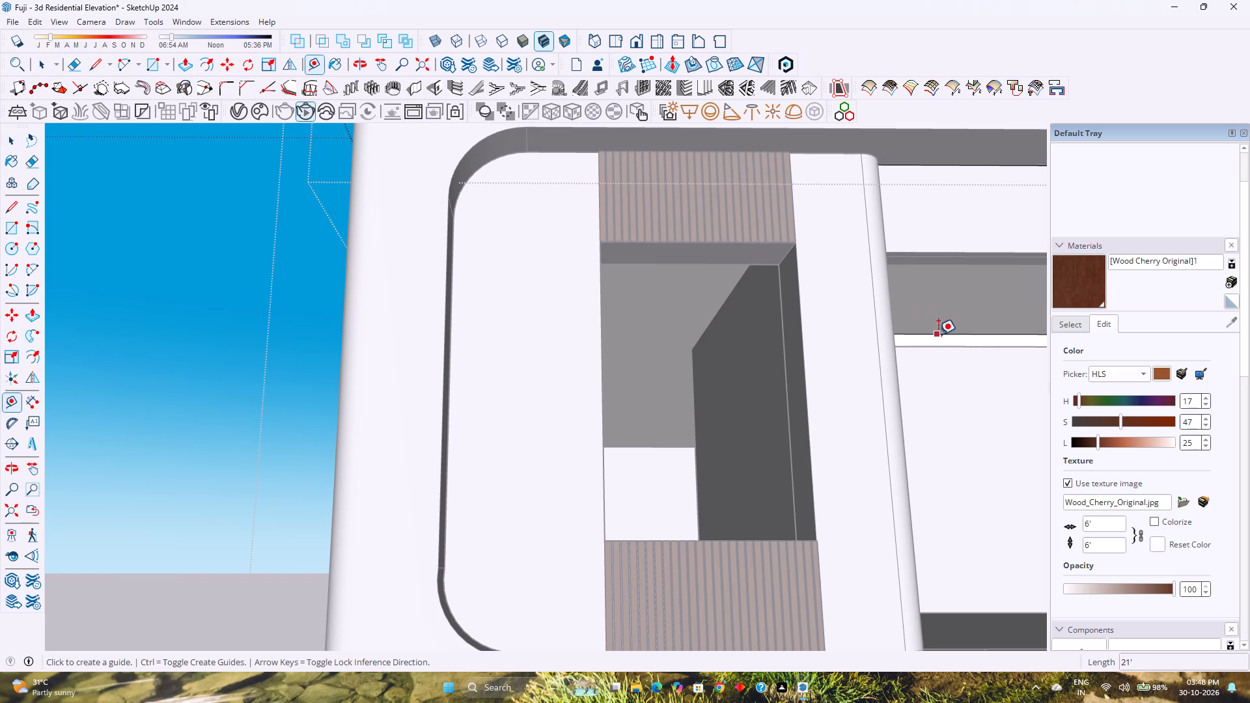
left_click(939, 346)
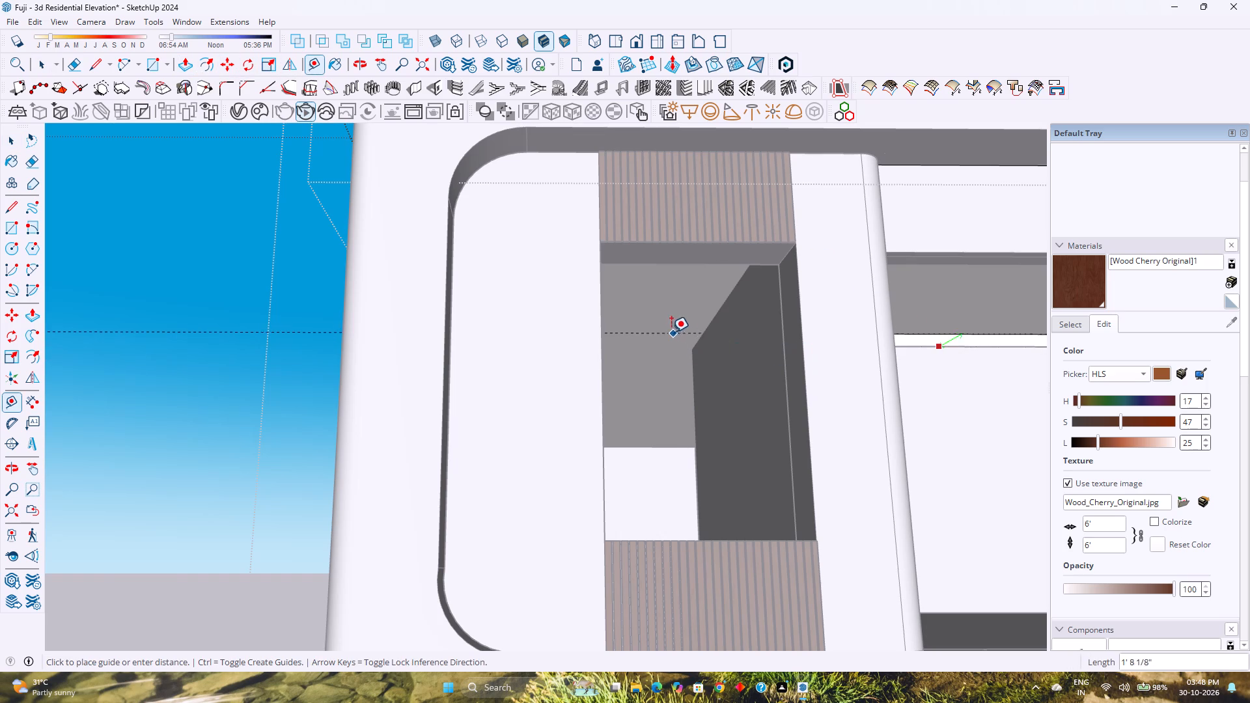
scroll(689, 355, "up", 5)
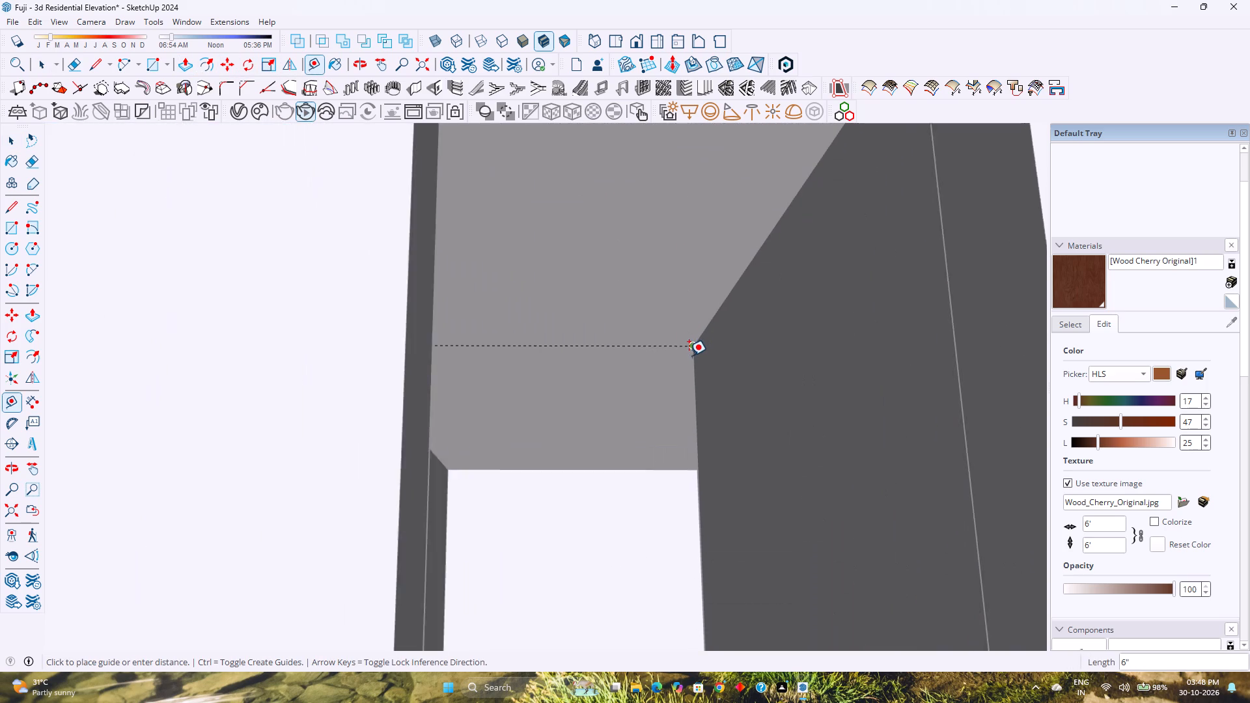
scroll(689, 355, "up", 5)
left_click(701, 338)
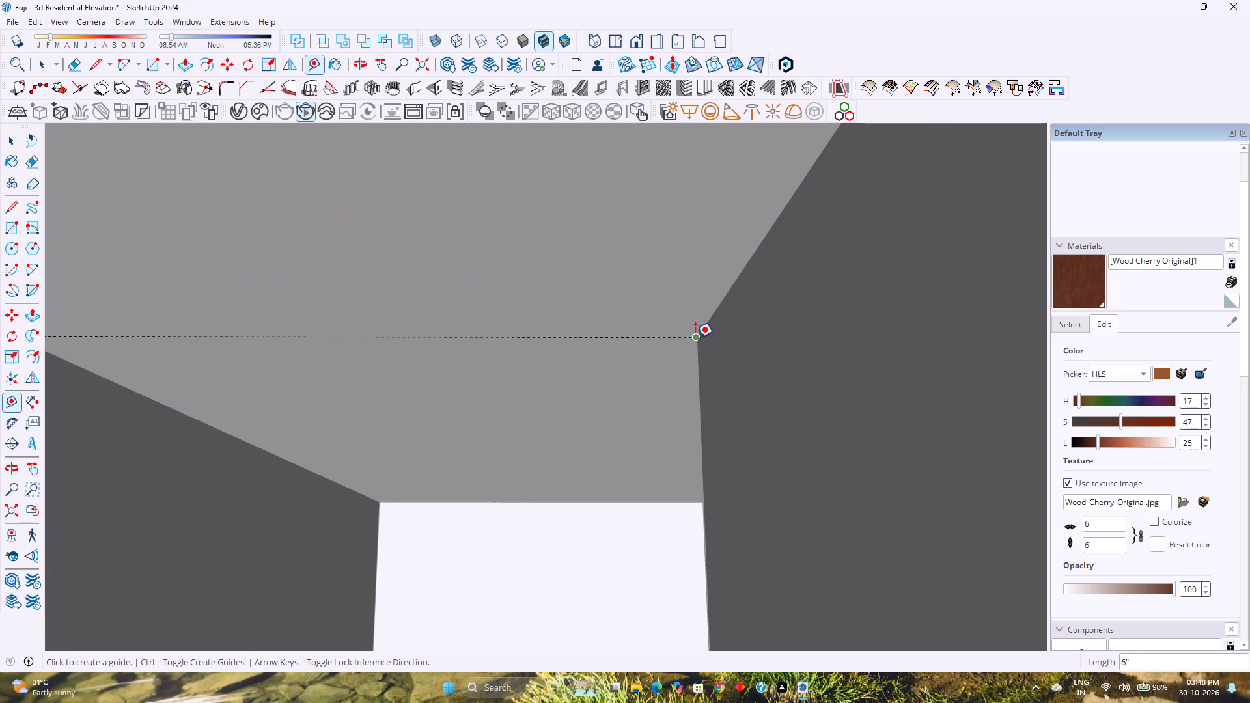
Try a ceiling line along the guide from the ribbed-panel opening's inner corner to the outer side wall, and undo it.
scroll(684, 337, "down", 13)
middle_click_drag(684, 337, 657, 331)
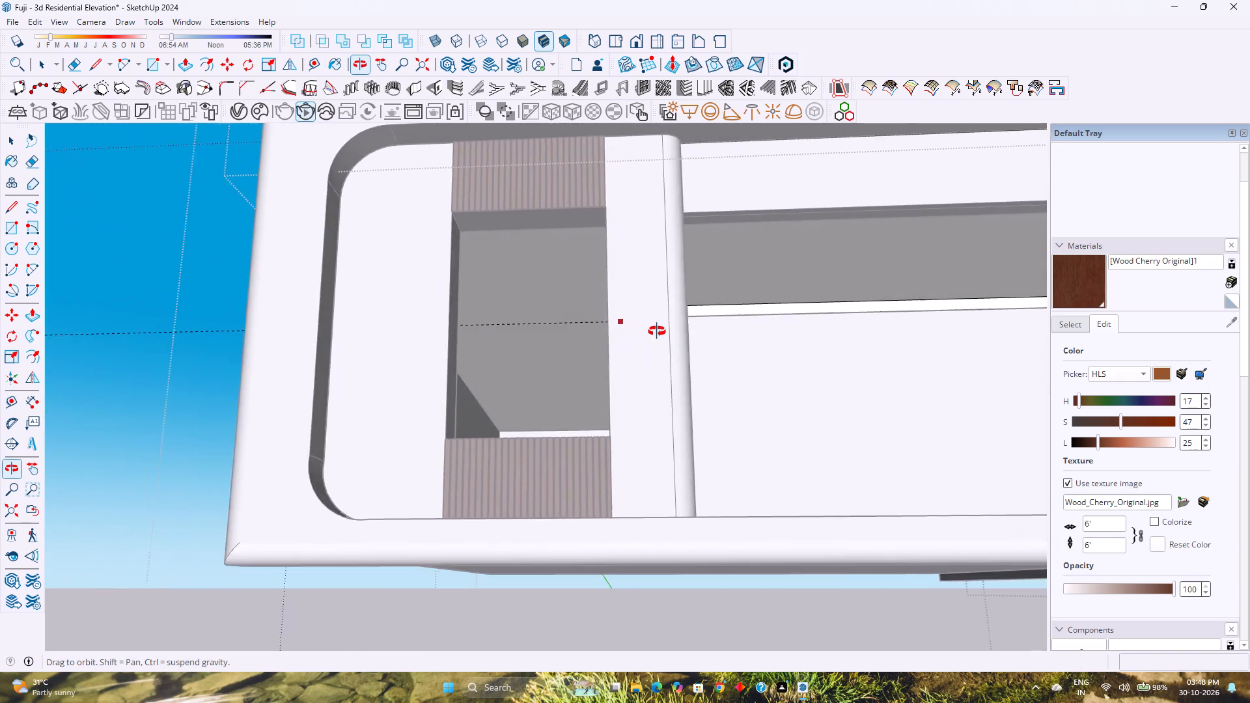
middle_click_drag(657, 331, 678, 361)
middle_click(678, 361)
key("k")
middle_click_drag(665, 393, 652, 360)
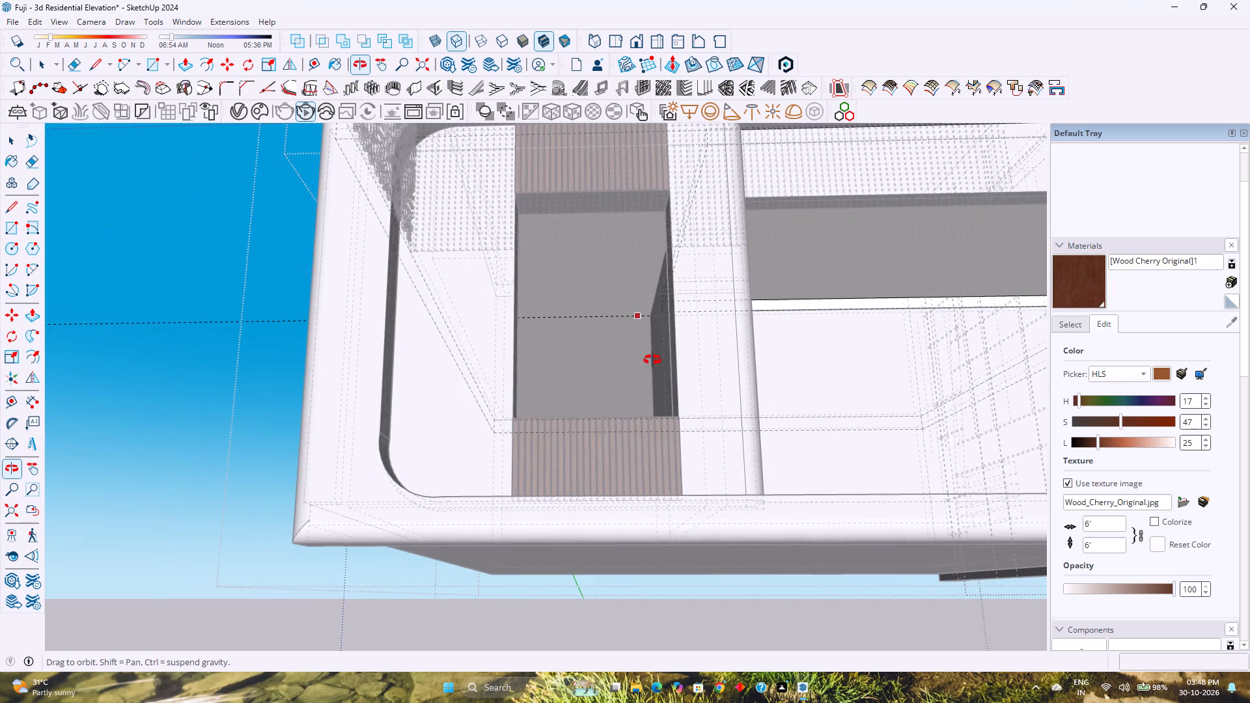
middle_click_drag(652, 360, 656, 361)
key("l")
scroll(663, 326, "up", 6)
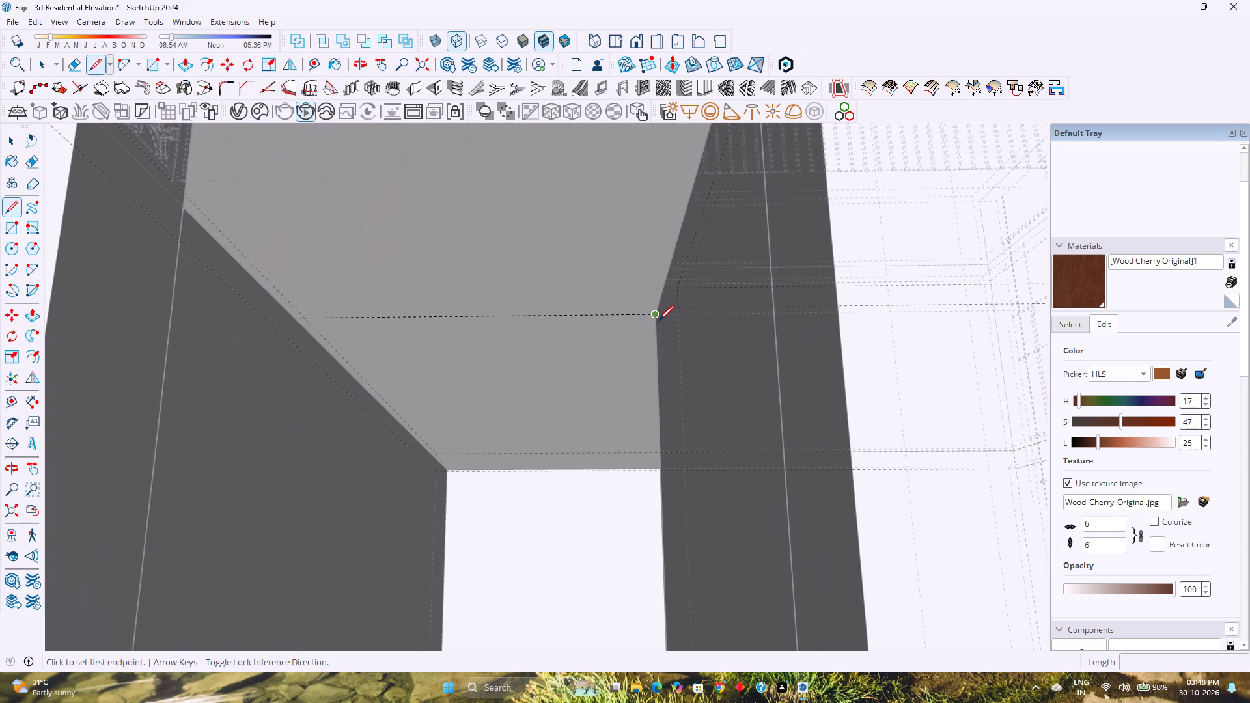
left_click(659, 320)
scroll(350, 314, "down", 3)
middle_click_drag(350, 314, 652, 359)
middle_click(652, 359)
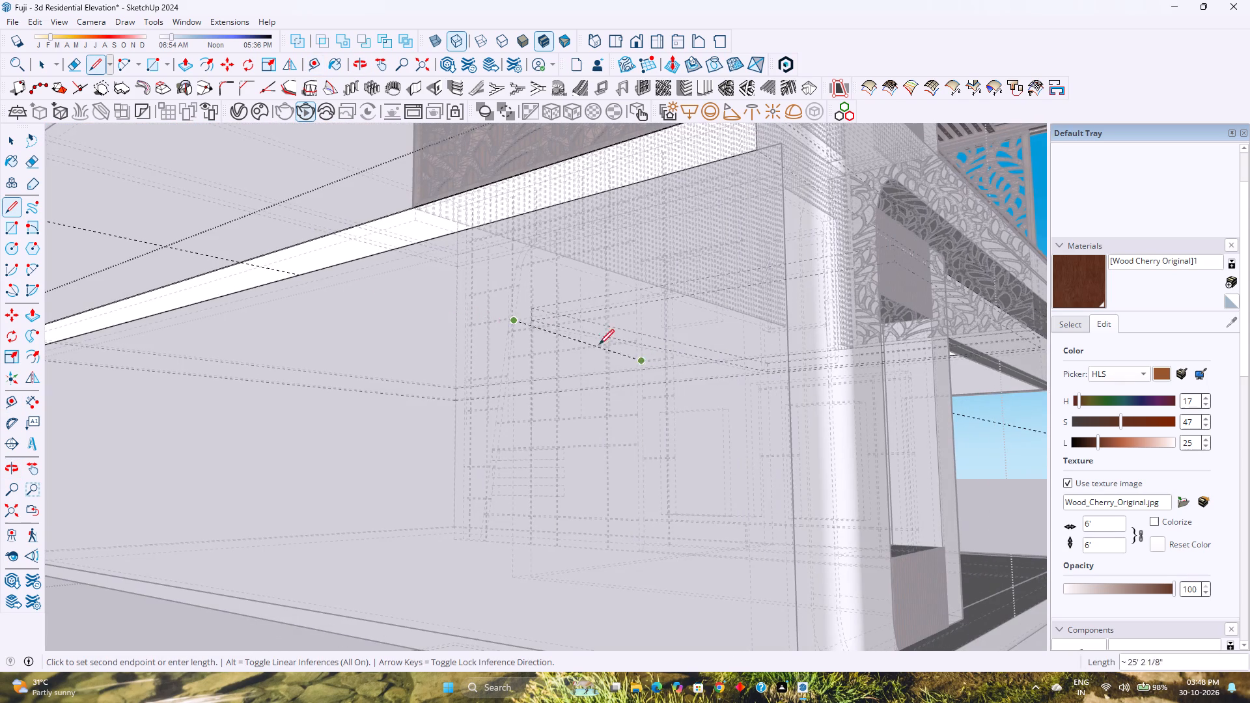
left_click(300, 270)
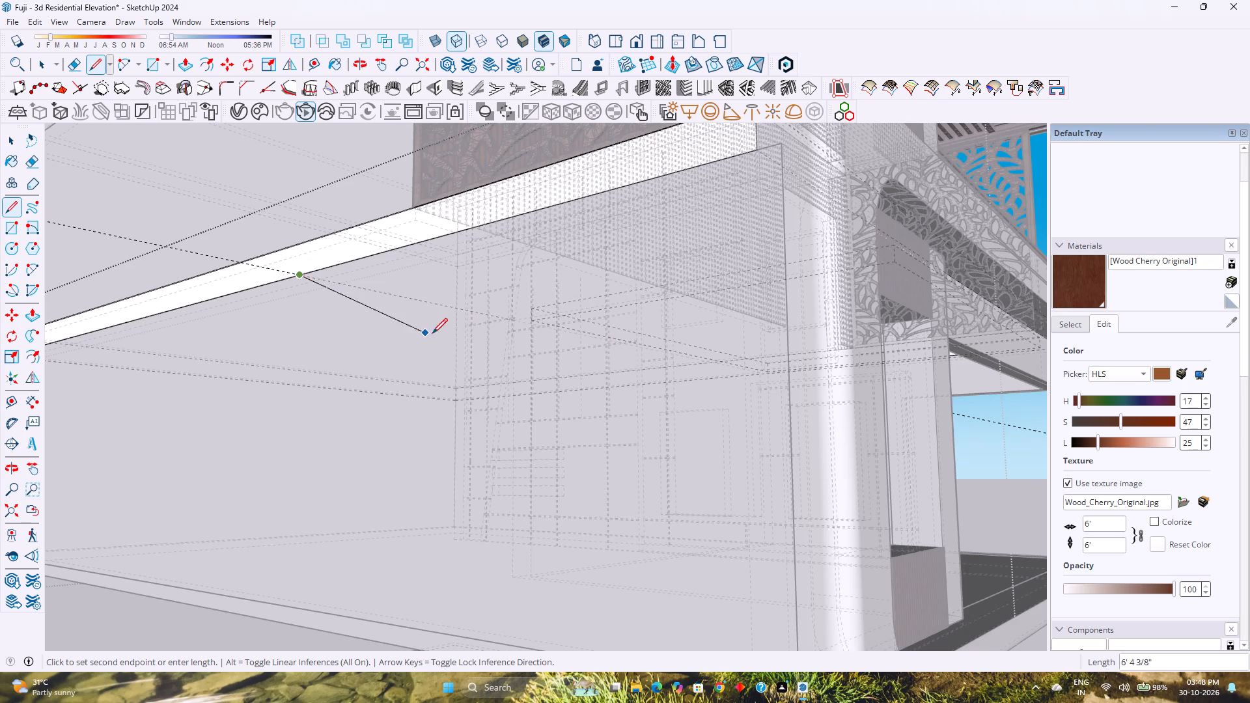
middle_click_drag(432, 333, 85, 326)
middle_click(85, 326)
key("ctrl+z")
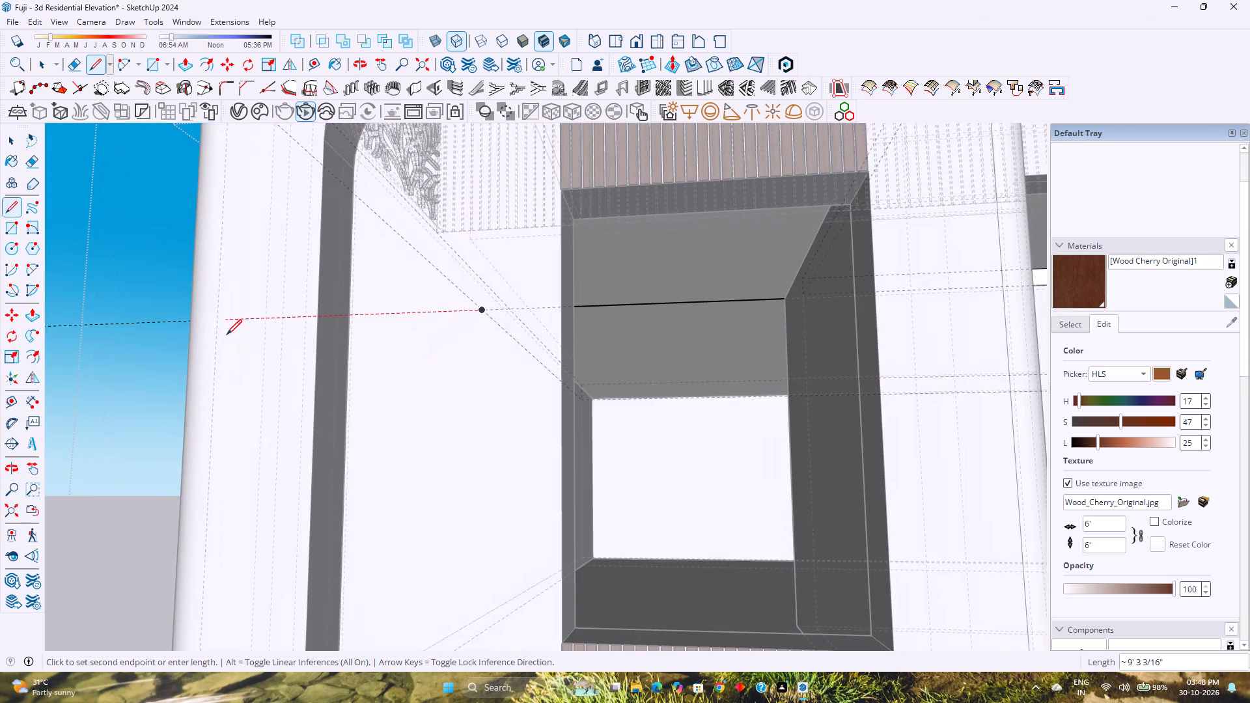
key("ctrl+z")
Draw a 10' 3" line along the red axis from the hidden recess corner beside the ribbed-panel opening to the slab's outer side edge.
scroll(820, 312, "up", 4)
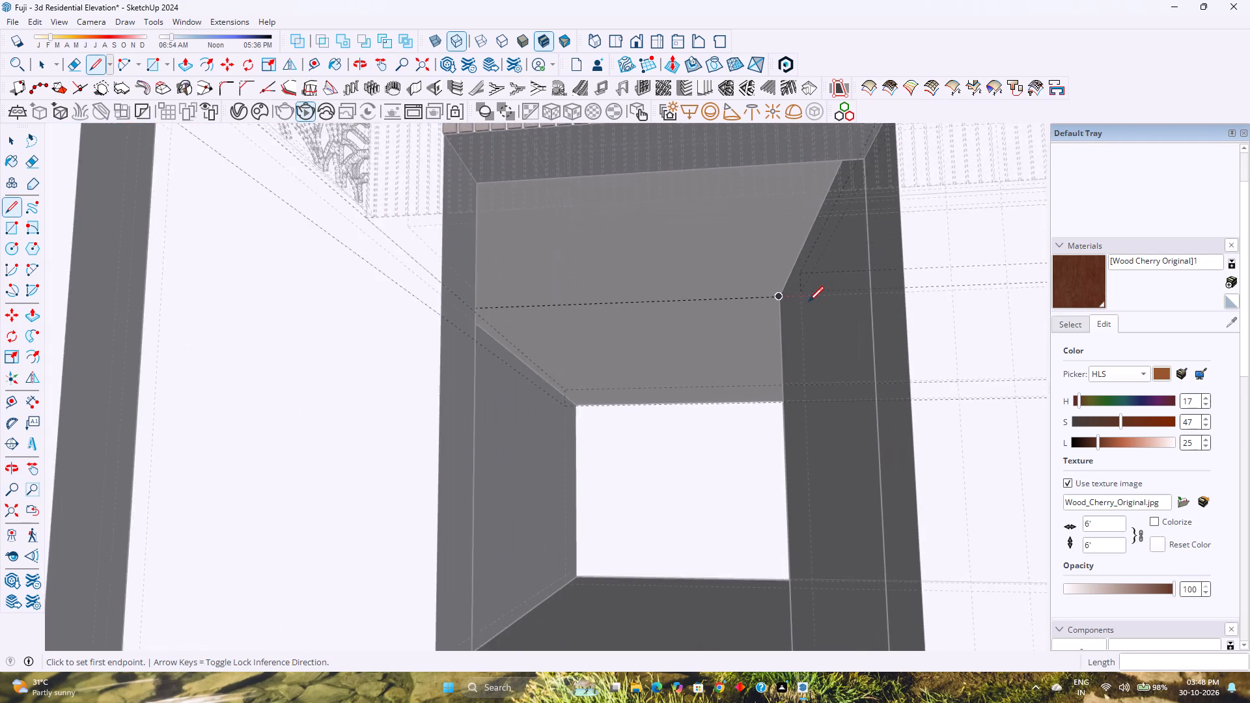
scroll(809, 301, "up", 12)
left_click(796, 287)
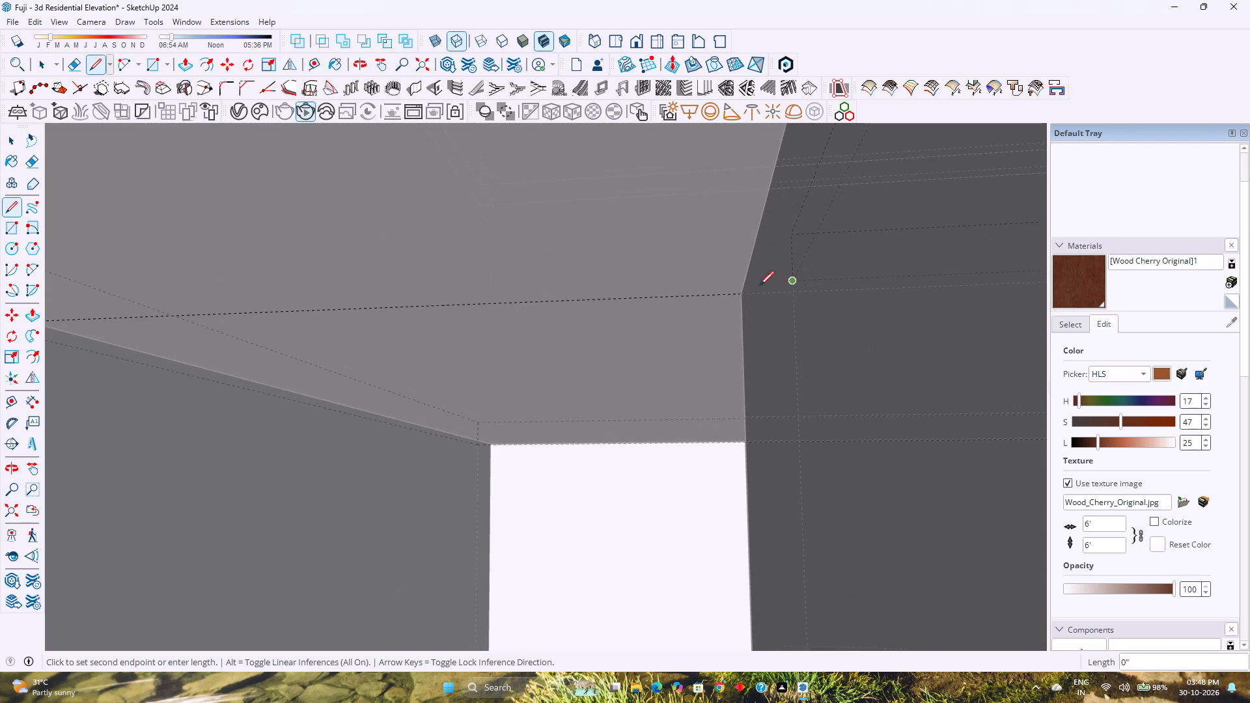
scroll(551, 281, "down", 3)
key("Right")
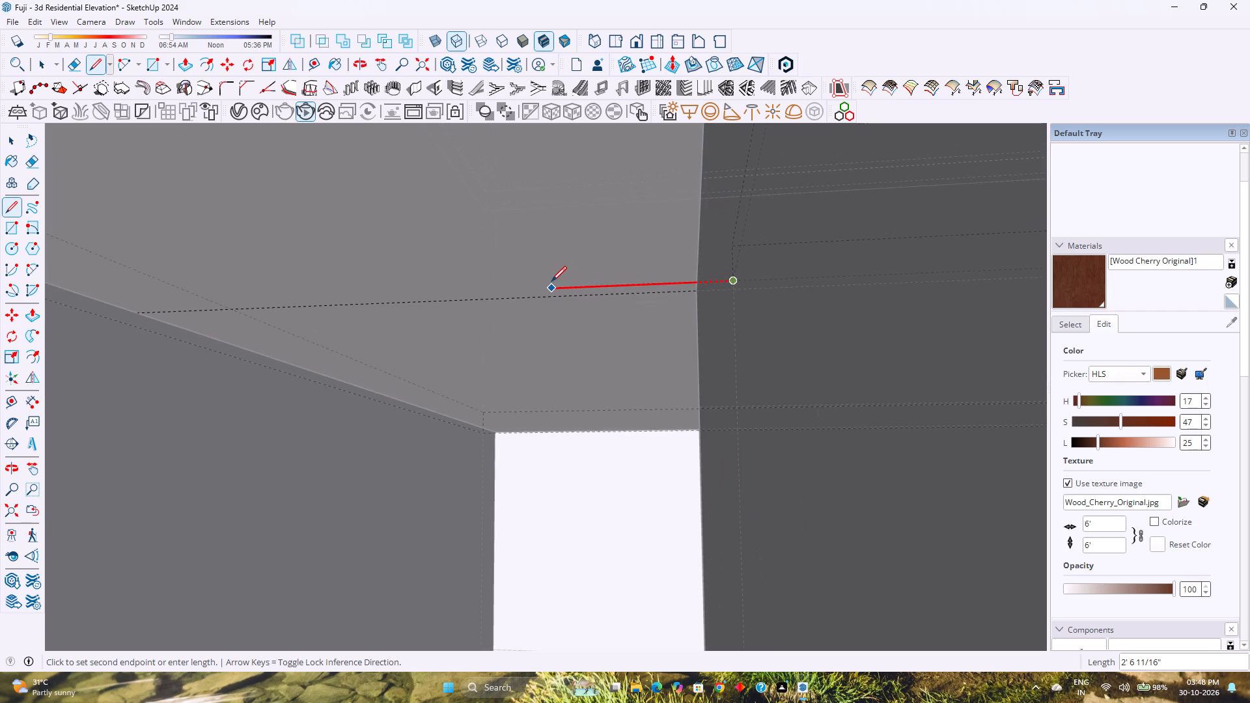
scroll(551, 281, "down", 11)
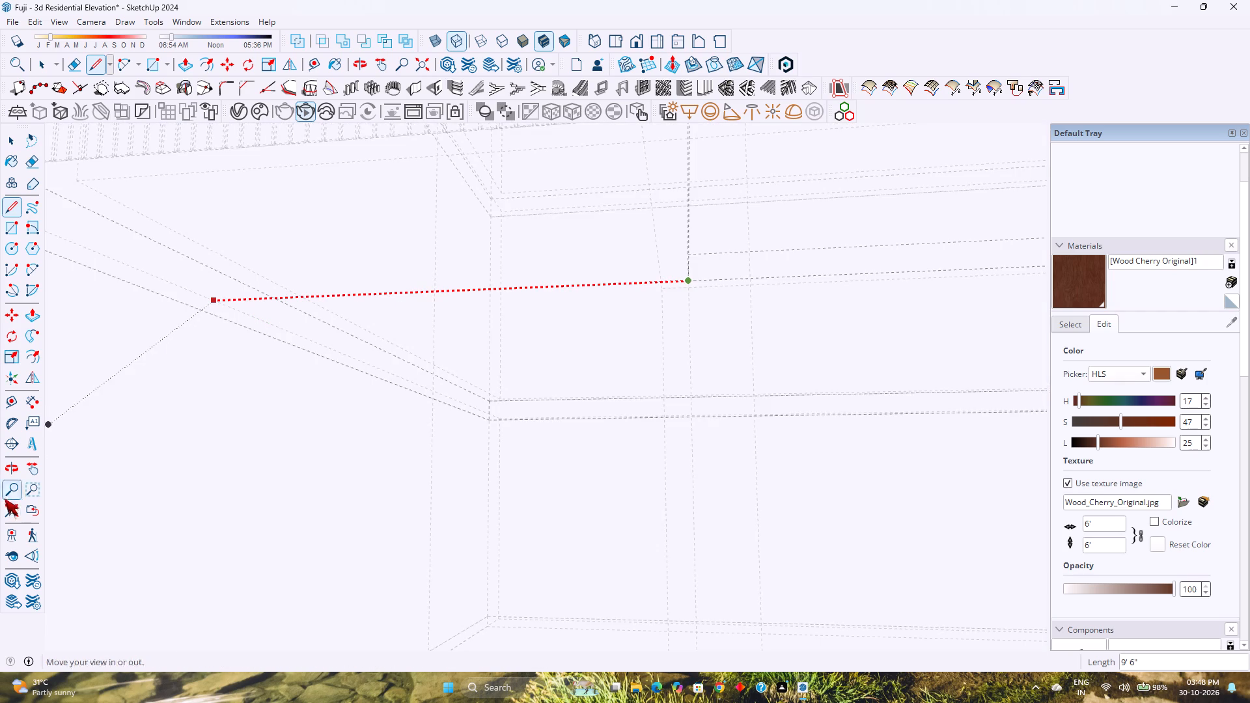
left_click(7, 504)
middle_click_drag(230, 400, 606, 417)
middle_click(607, 417)
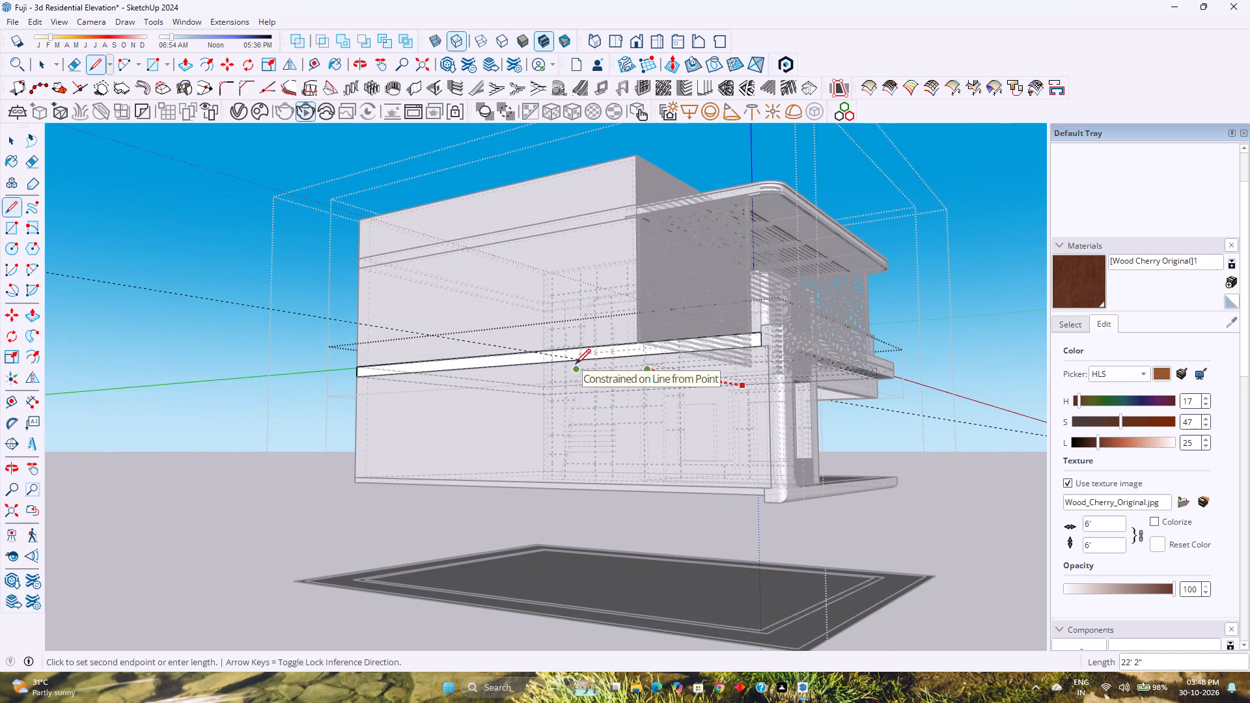
key("k")
scroll(568, 358, "up", 5)
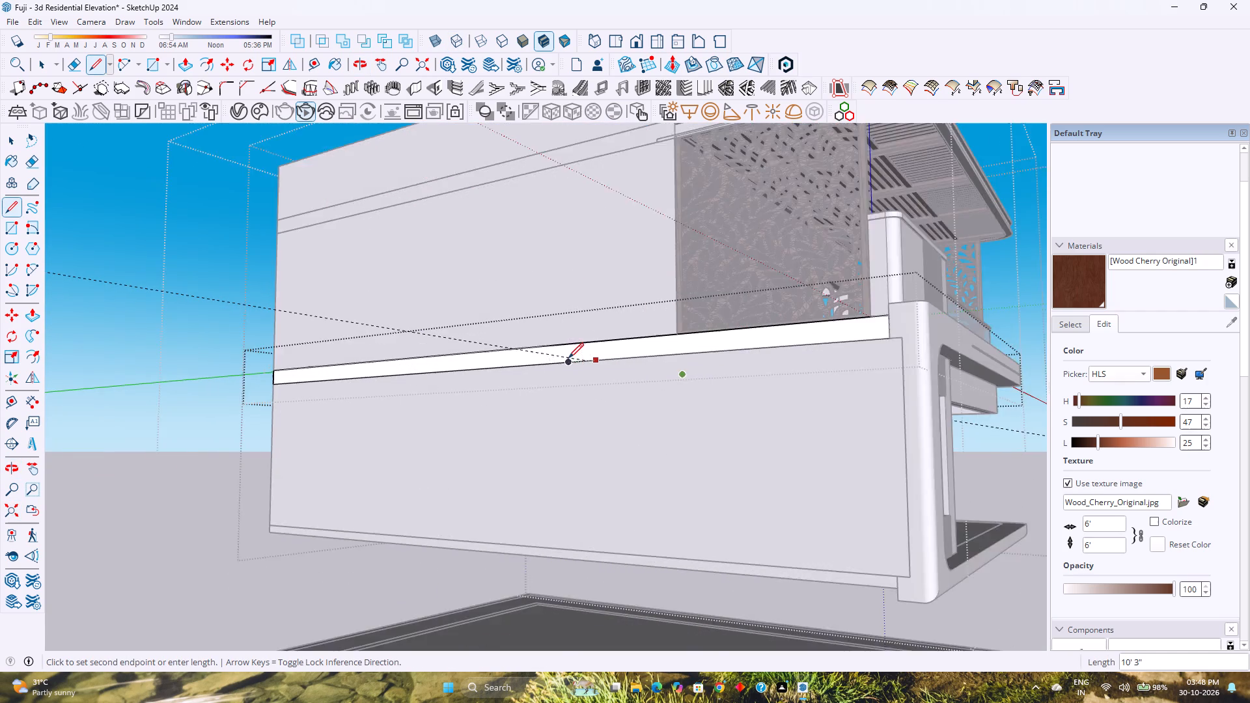
scroll(568, 358, "up", 13)
middle_click_drag(605, 356, 566, 361)
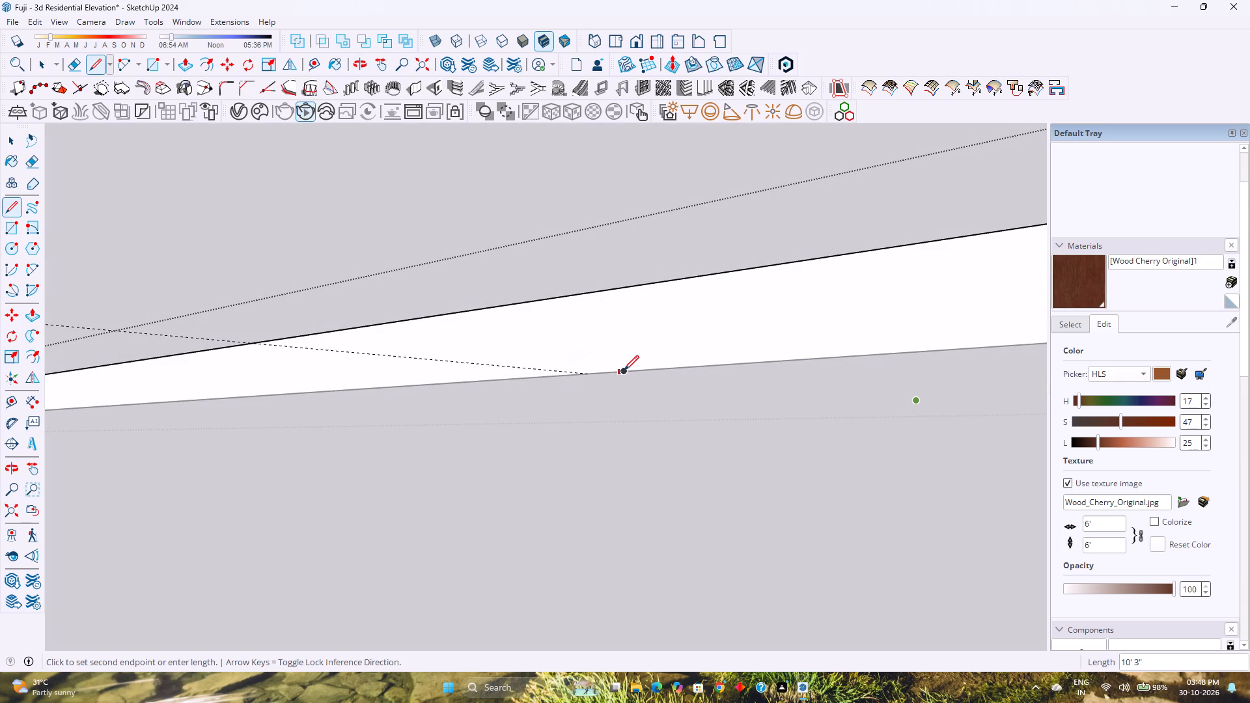
left_click(624, 370)
scroll(641, 394, "down", 18)
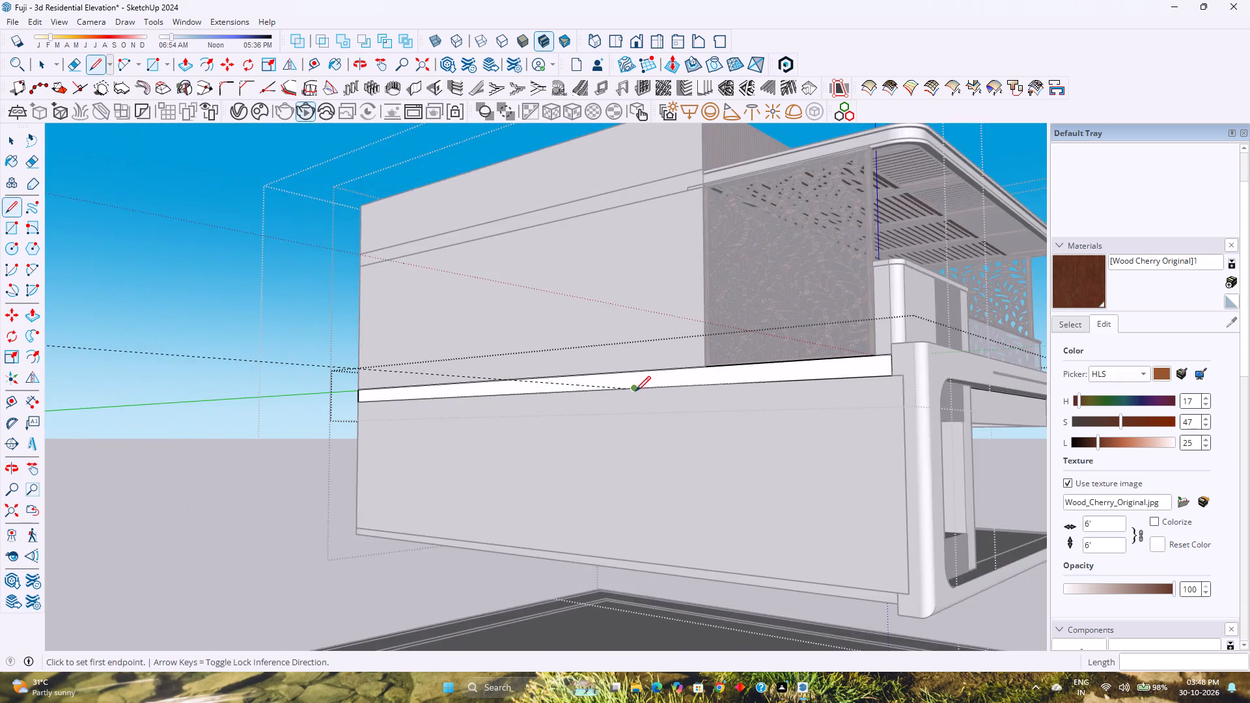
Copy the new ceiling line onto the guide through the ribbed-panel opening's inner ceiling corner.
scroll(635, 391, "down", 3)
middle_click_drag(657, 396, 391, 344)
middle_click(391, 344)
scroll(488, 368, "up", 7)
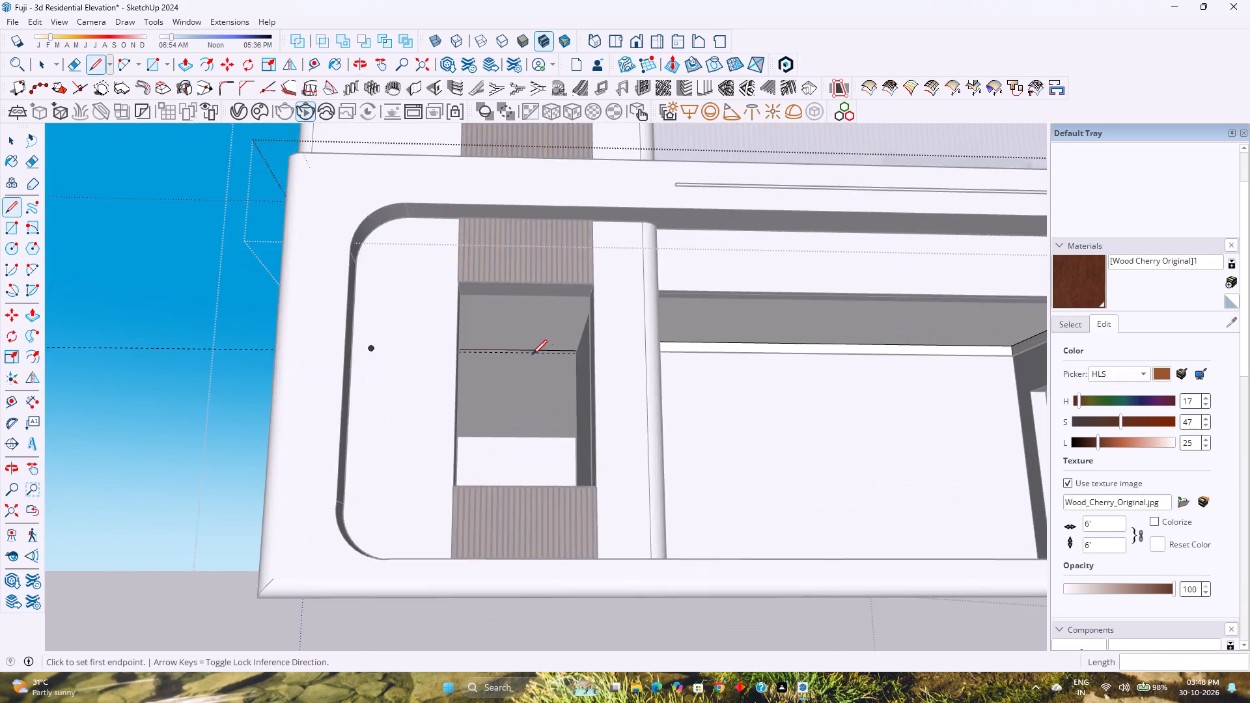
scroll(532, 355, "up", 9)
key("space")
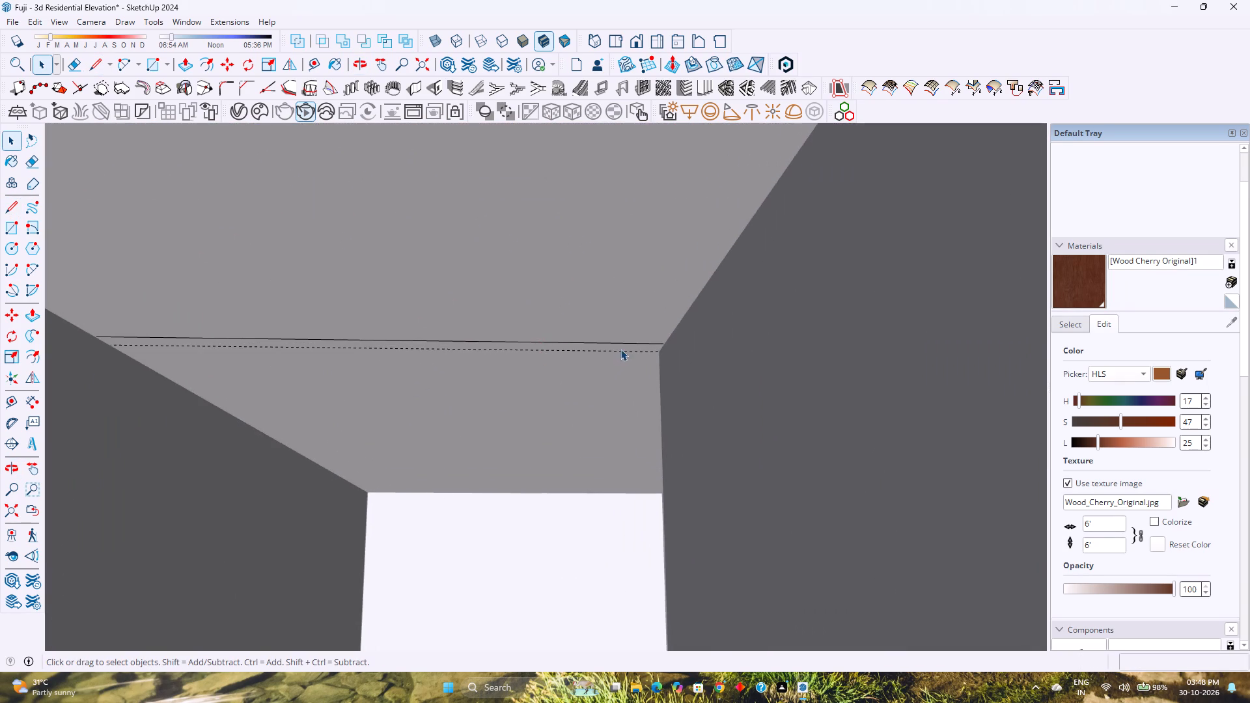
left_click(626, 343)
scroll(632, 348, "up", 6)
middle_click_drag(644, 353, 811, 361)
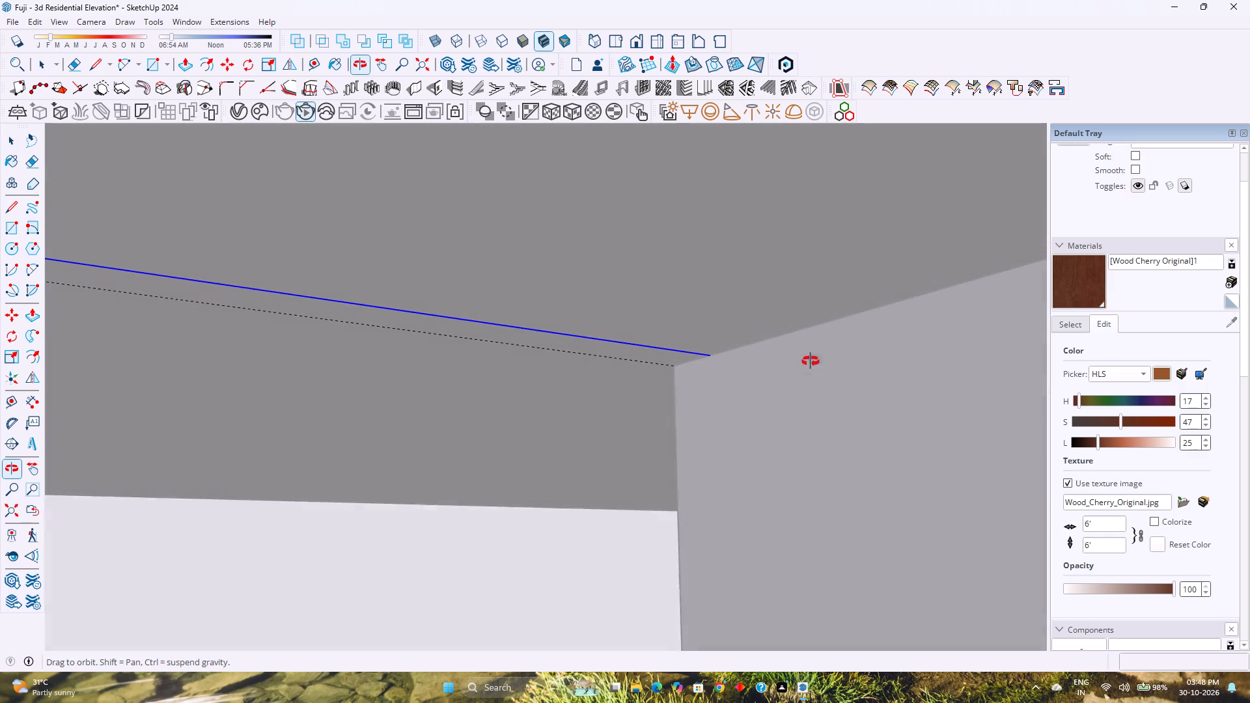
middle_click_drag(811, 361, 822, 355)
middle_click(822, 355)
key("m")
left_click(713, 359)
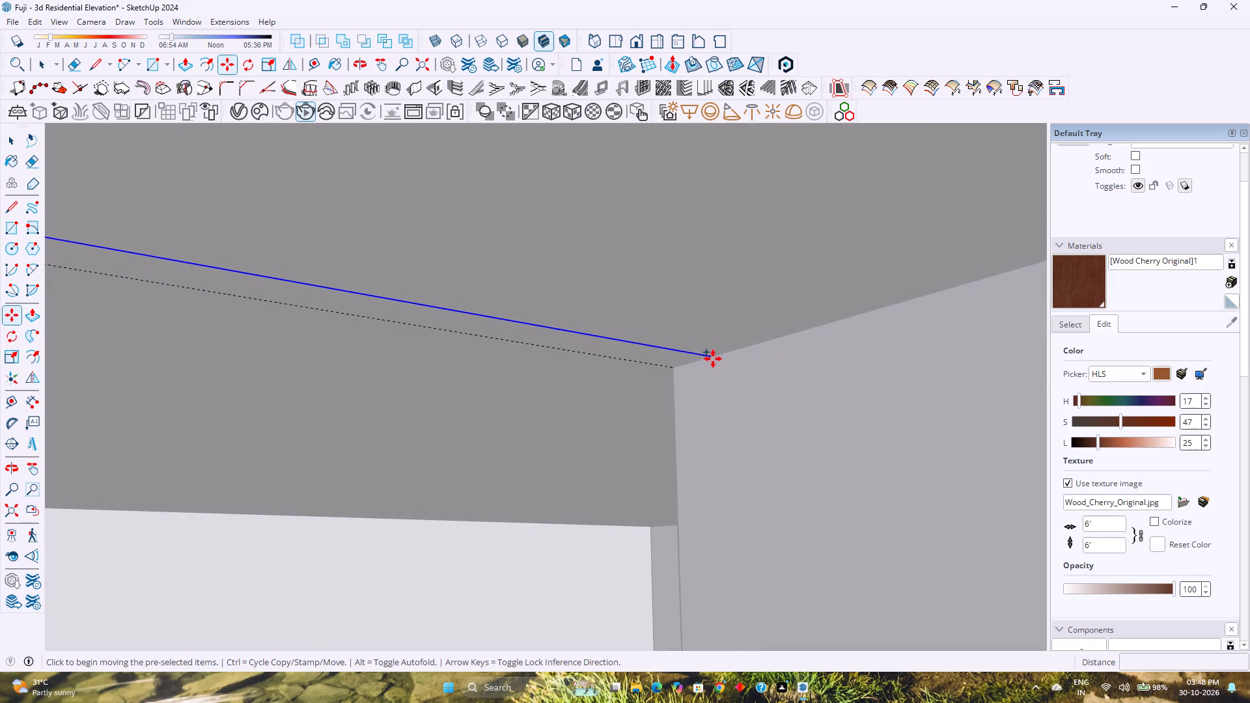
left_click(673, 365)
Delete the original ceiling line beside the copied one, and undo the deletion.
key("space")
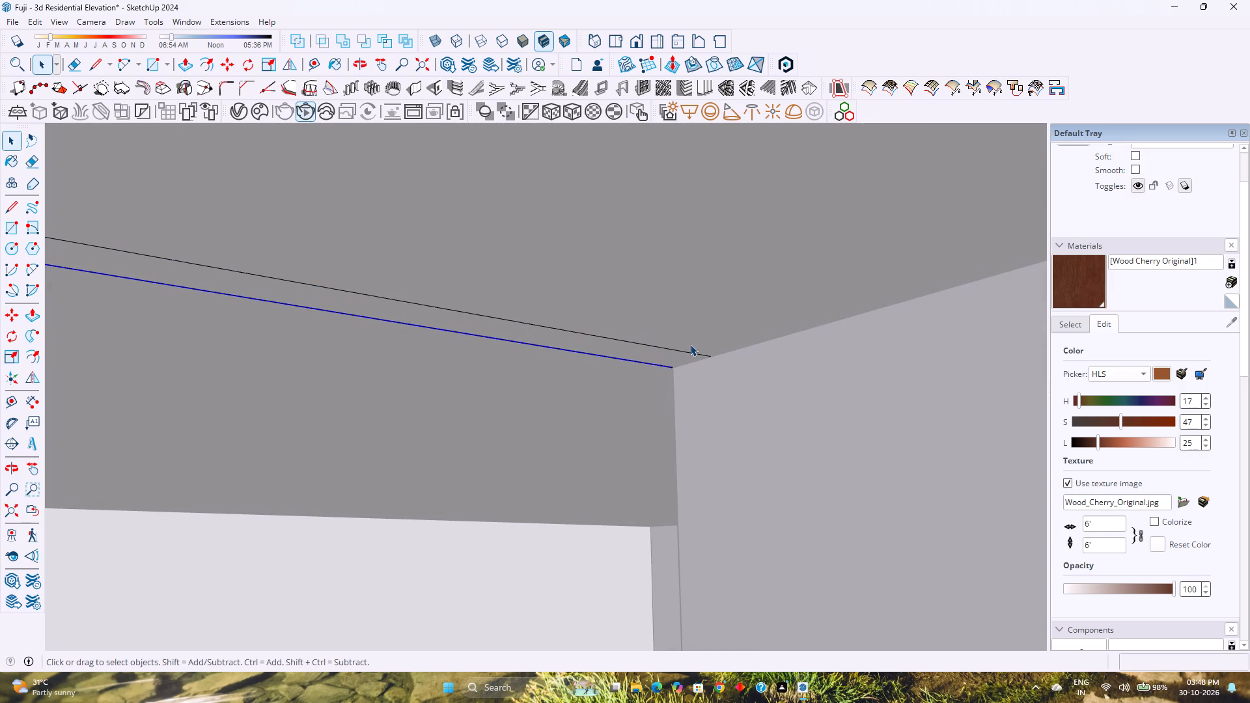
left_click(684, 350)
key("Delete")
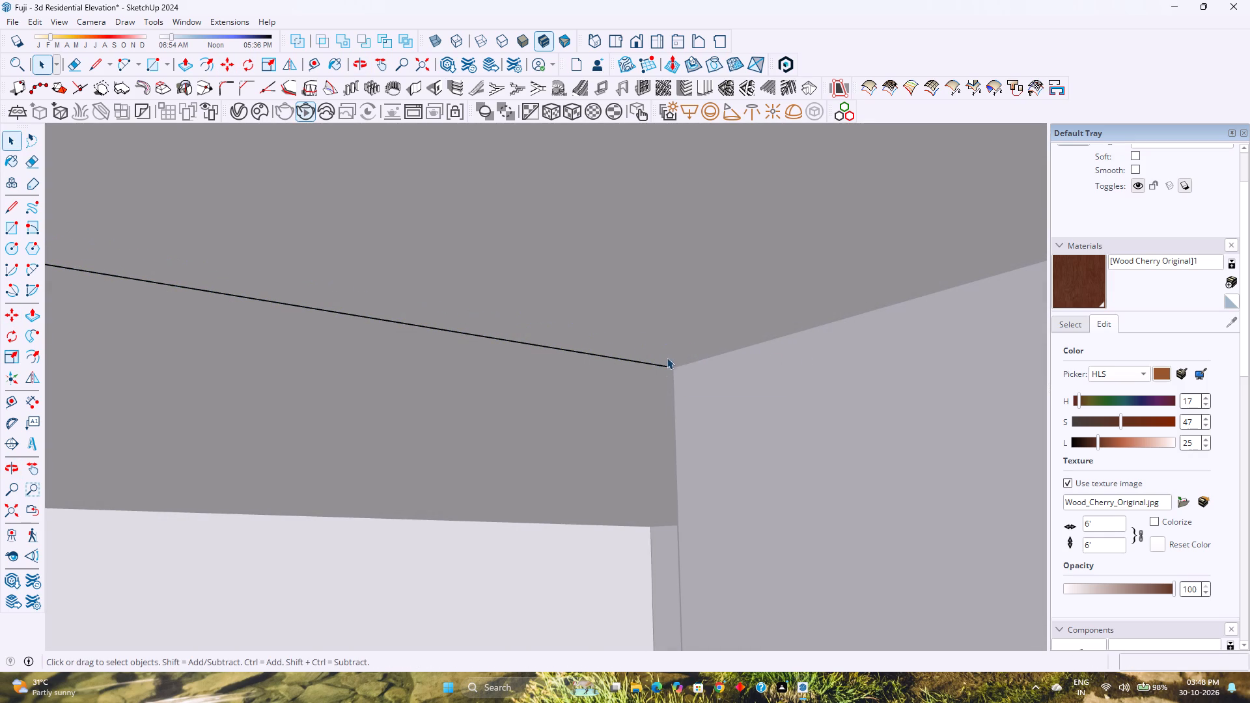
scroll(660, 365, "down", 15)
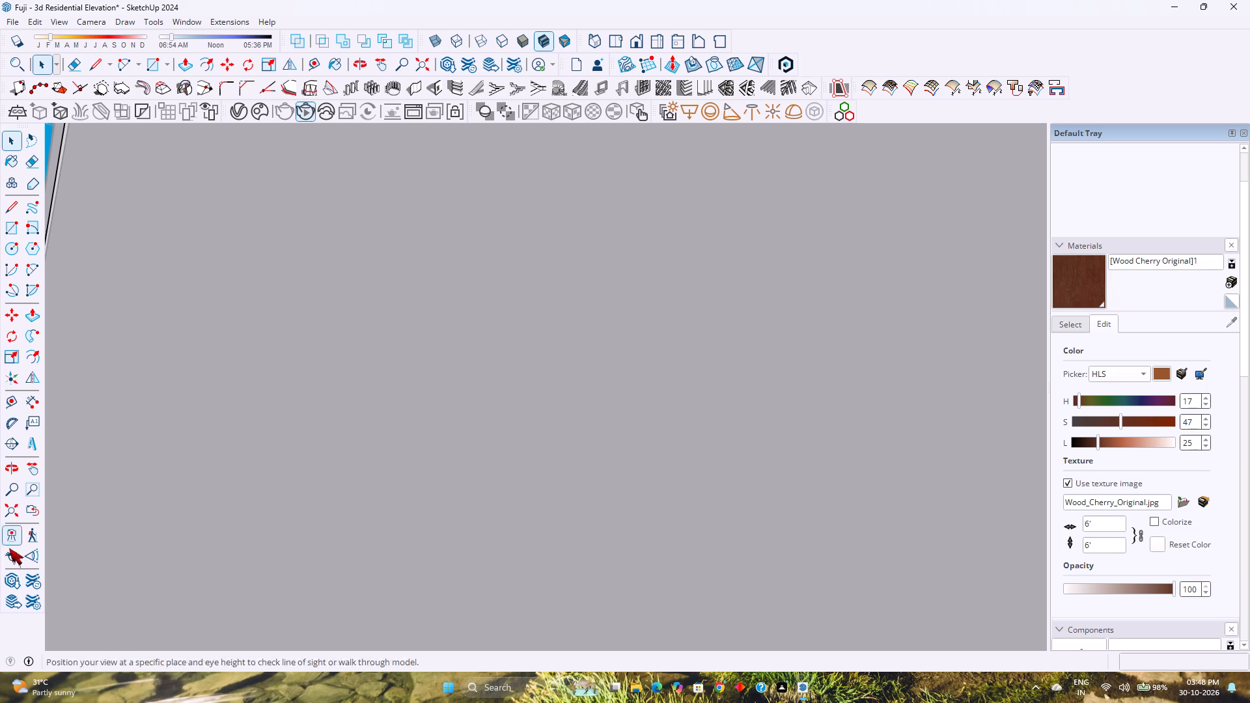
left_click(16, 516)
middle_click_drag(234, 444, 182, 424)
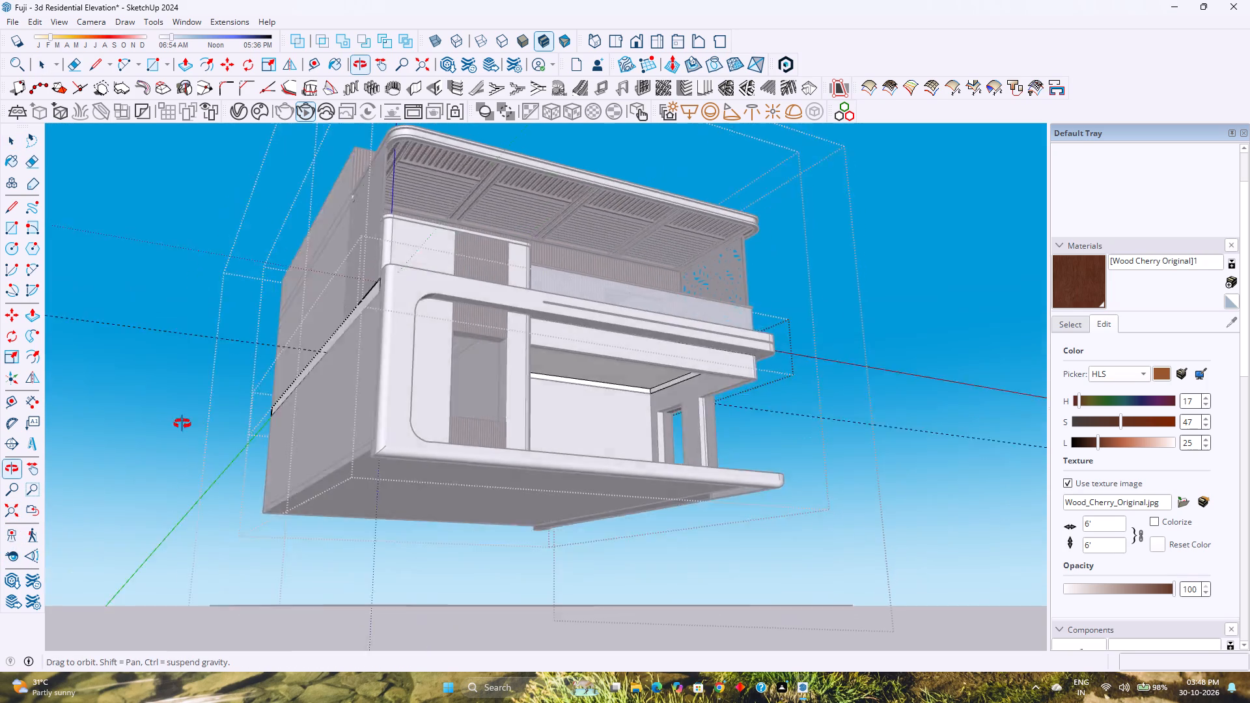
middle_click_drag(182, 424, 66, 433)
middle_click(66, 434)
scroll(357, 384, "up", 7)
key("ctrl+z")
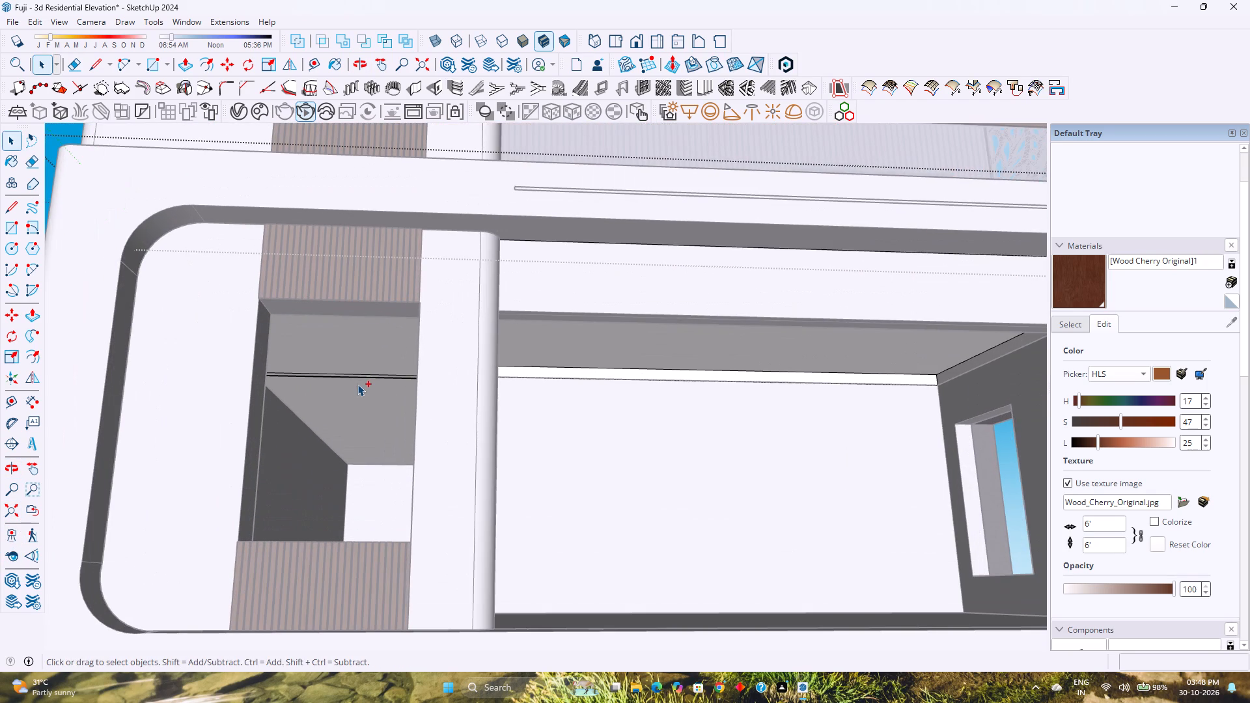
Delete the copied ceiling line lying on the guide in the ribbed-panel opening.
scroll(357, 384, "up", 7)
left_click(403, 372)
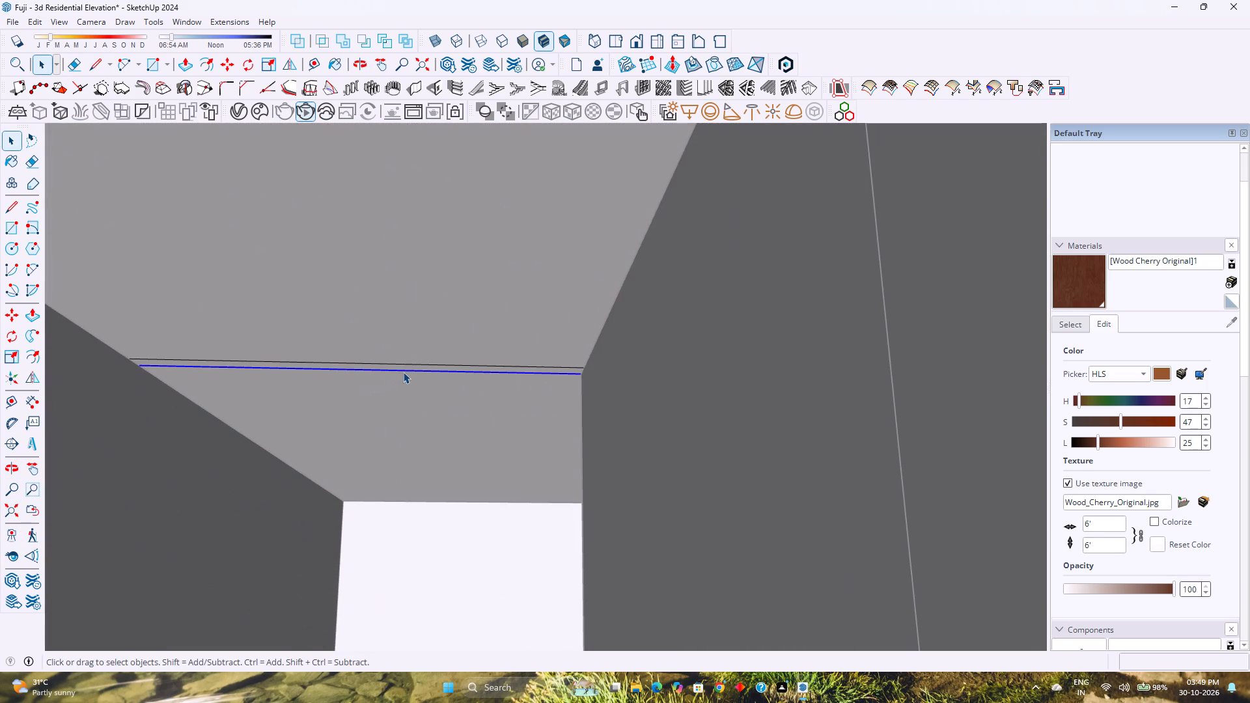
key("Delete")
Leave group editing and hide the ground-floor wall group containing the ribbed-panel opening.
scroll(412, 378, "down", 12)
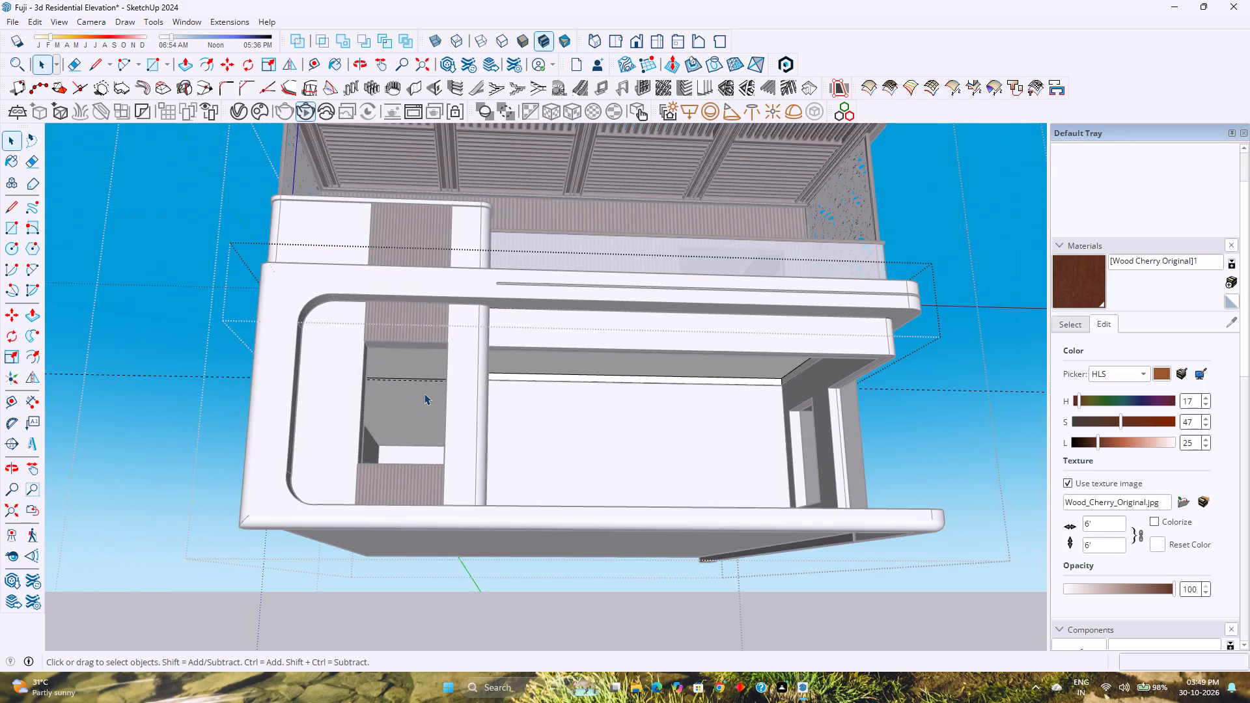
key("Escape")
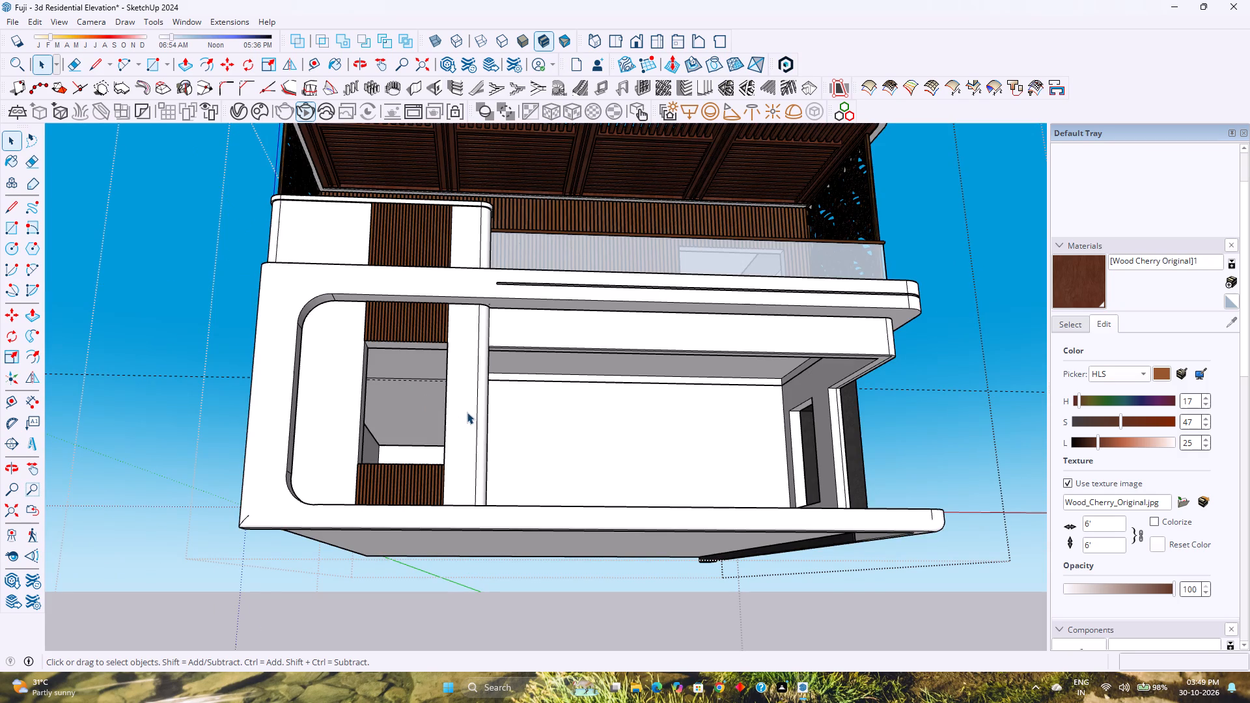
left_click(467, 412)
right_click(467, 412)
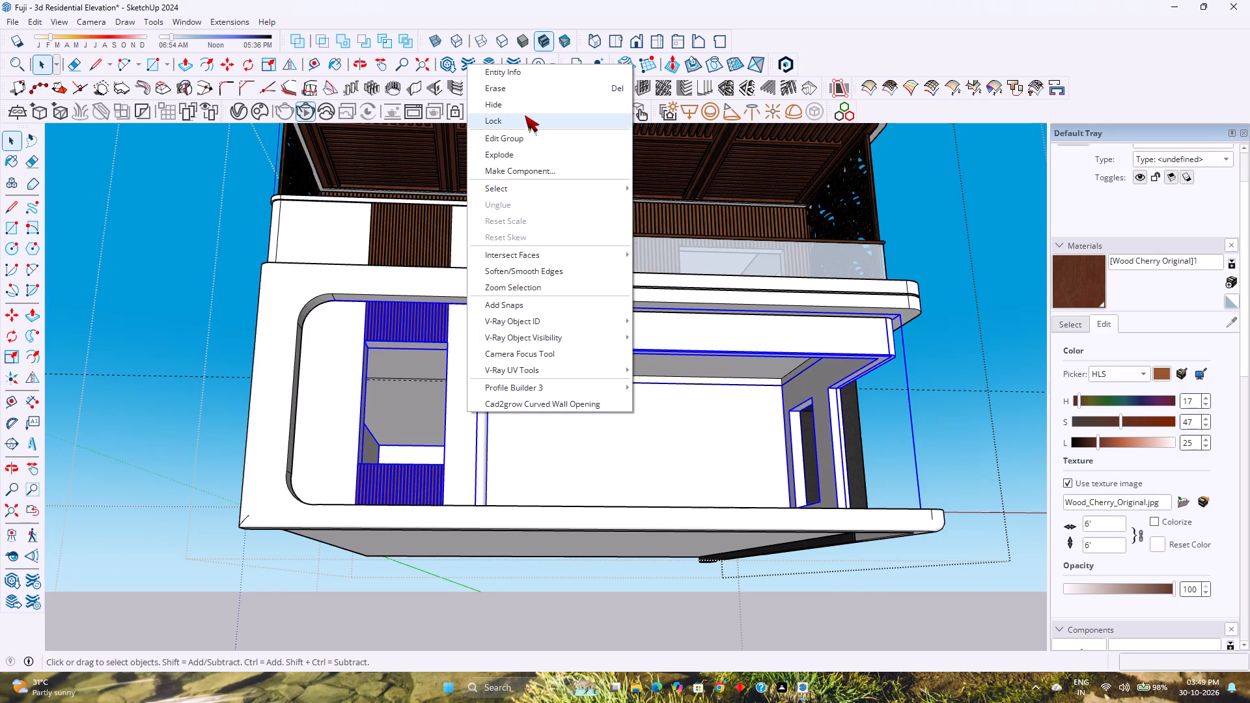
left_click(525, 111)
Open the ground-floor ceiling slab group for editing, with its underside and the dividing line in view.
scroll(486, 352, "up", 8)
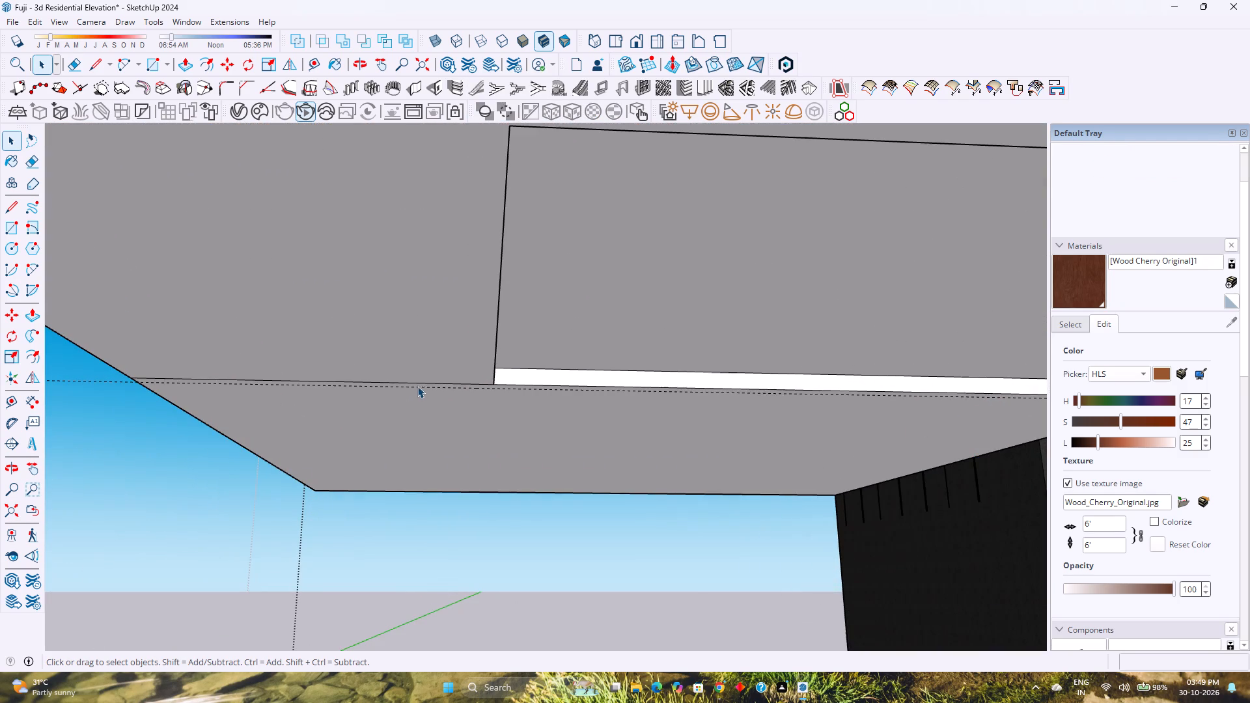
double_click(373, 350)
scroll(377, 355, "up", 3)
middle_click_drag(377, 355, 396, 314)
middle_click(398, 313)
middle_click_drag(399, 312, 405, 307)
middle_click_drag(458, 287, 467, 286)
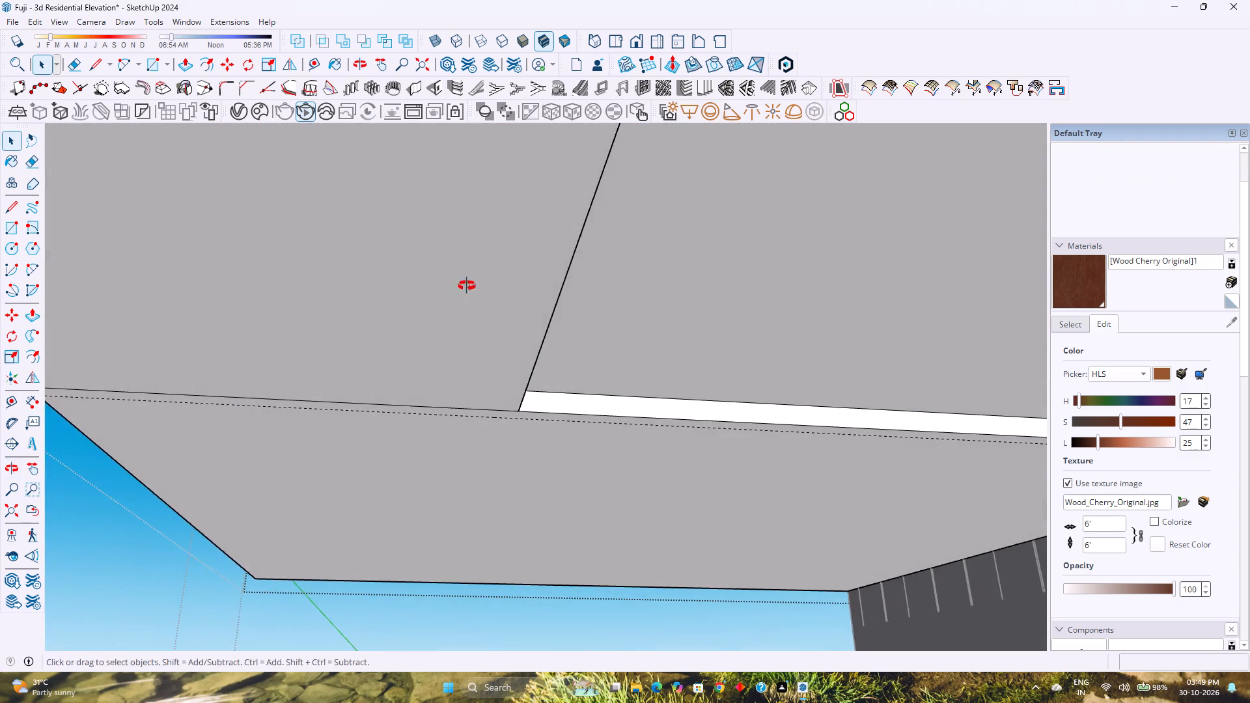
middle_click_drag(467, 286, 495, 284)
scroll(476, 314, "down", 7)
middle_click_drag(476, 314, 461, 327)
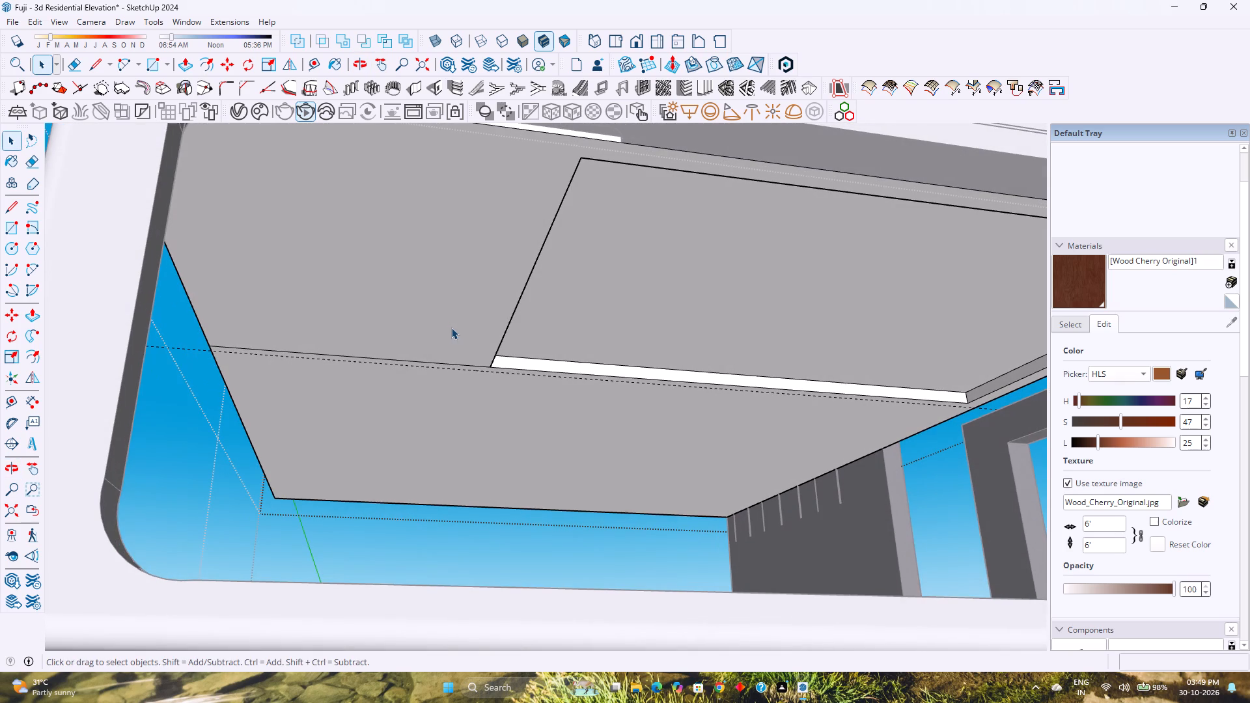
Copy the ceiling dividing line 6" onto the parallel dashed guide.
scroll(446, 374, "up", 7)
scroll(523, 360, "up", 2)
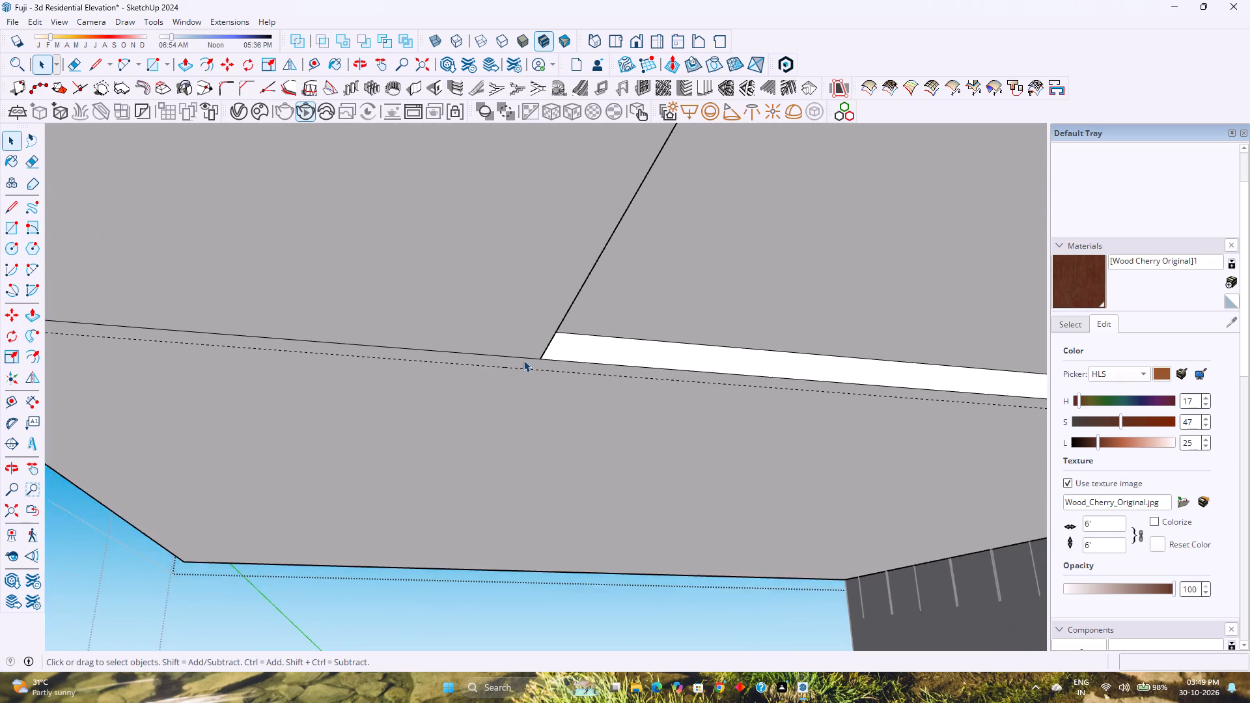
scroll(523, 360, "up", 5)
left_click(523, 356)
key("m")
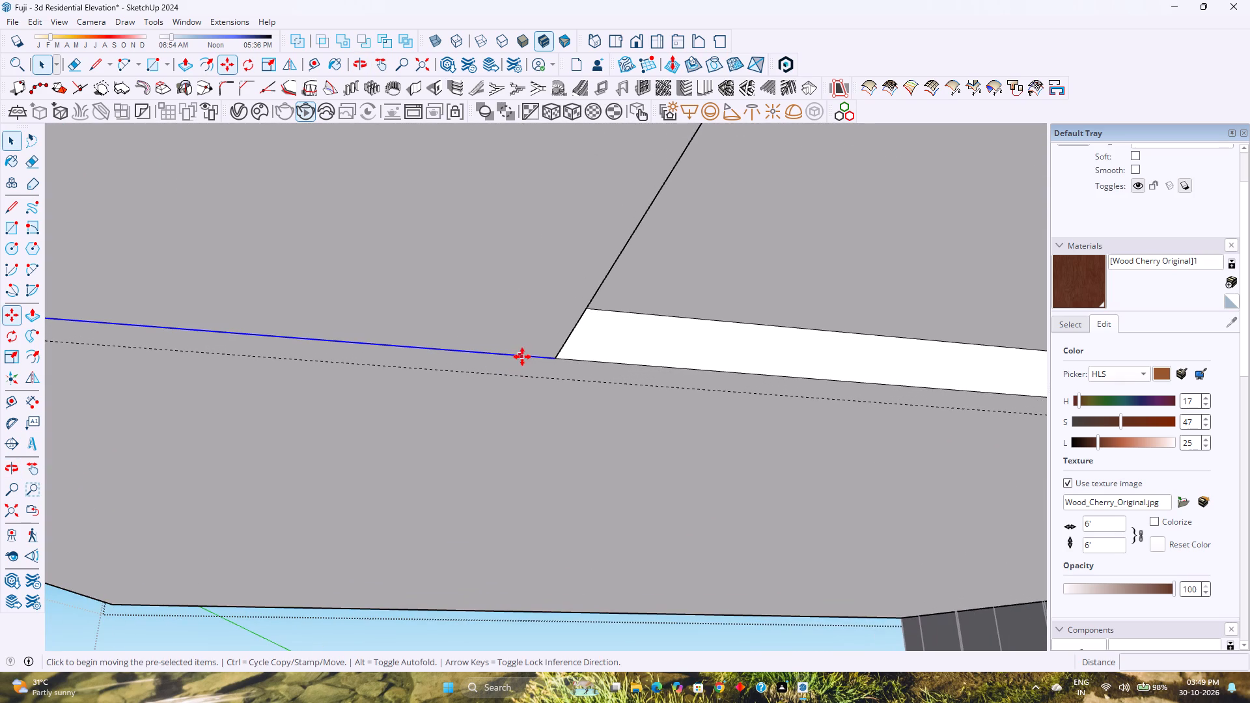
left_click(520, 358)
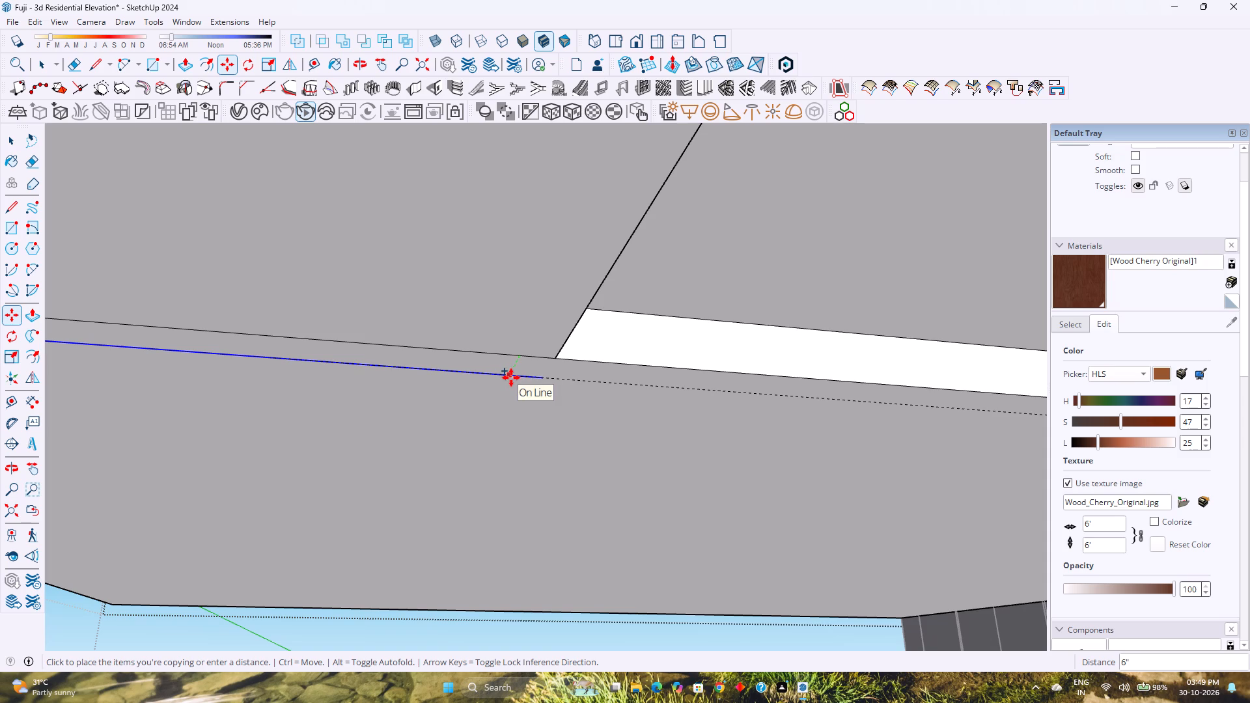
left_click(511, 378)
Draw a short line joining the copied line's inner end to the adjacent corner of the glazed room's ceiling recess.
key("l")
left_click(545, 378)
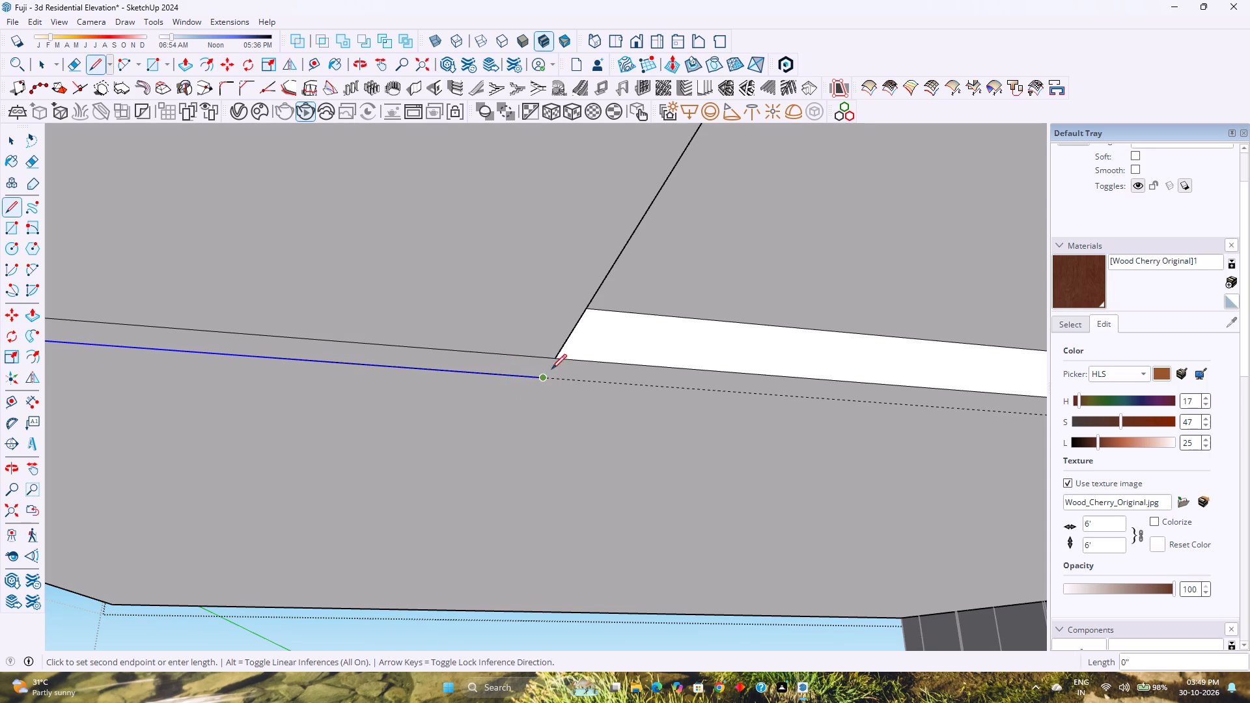
left_click(559, 355)
key("space")
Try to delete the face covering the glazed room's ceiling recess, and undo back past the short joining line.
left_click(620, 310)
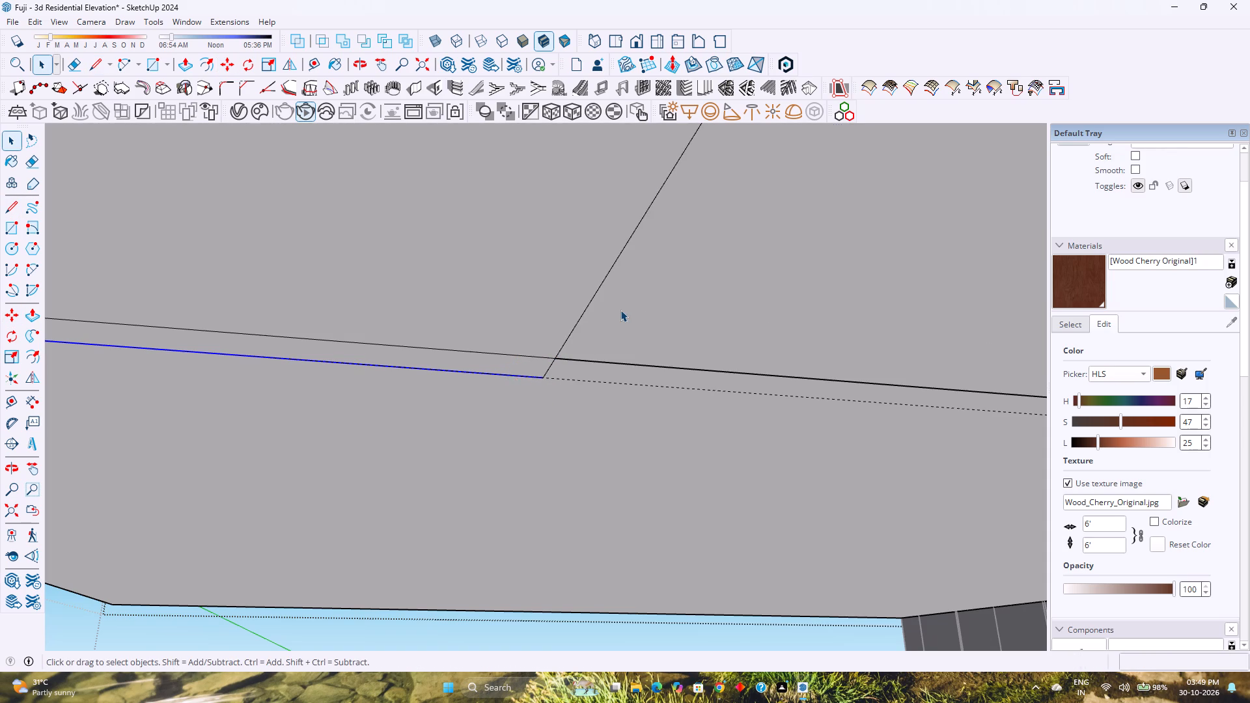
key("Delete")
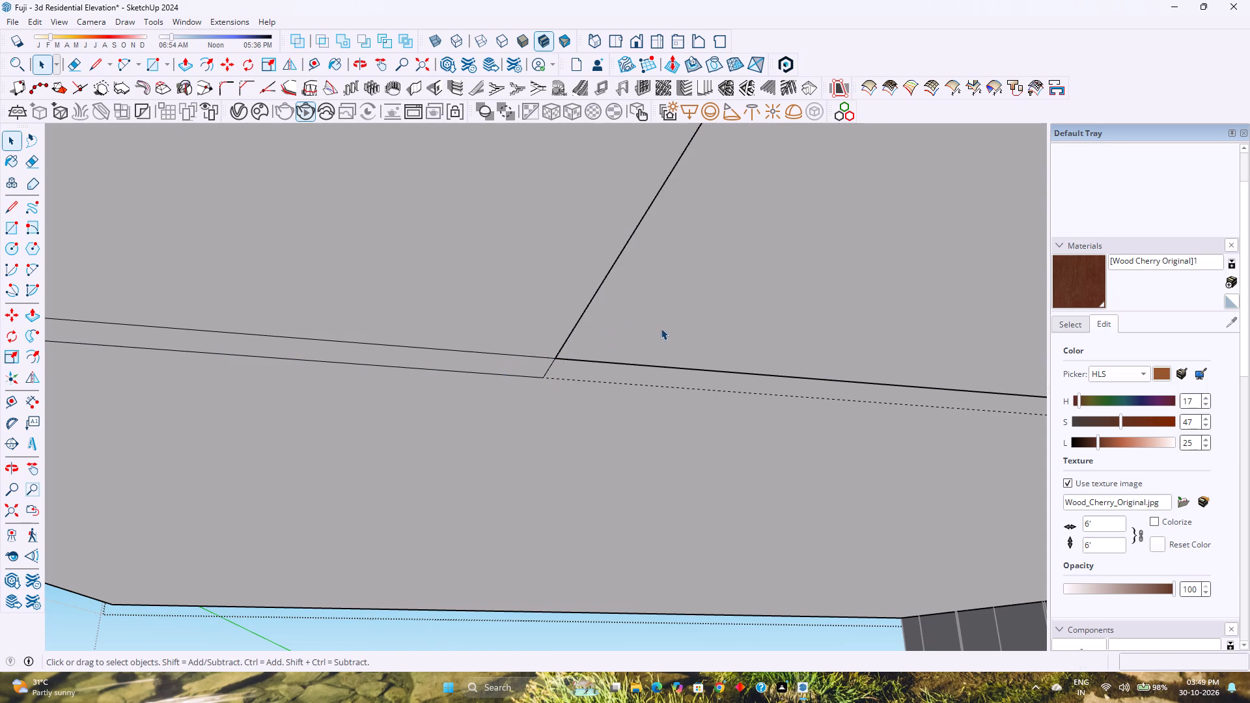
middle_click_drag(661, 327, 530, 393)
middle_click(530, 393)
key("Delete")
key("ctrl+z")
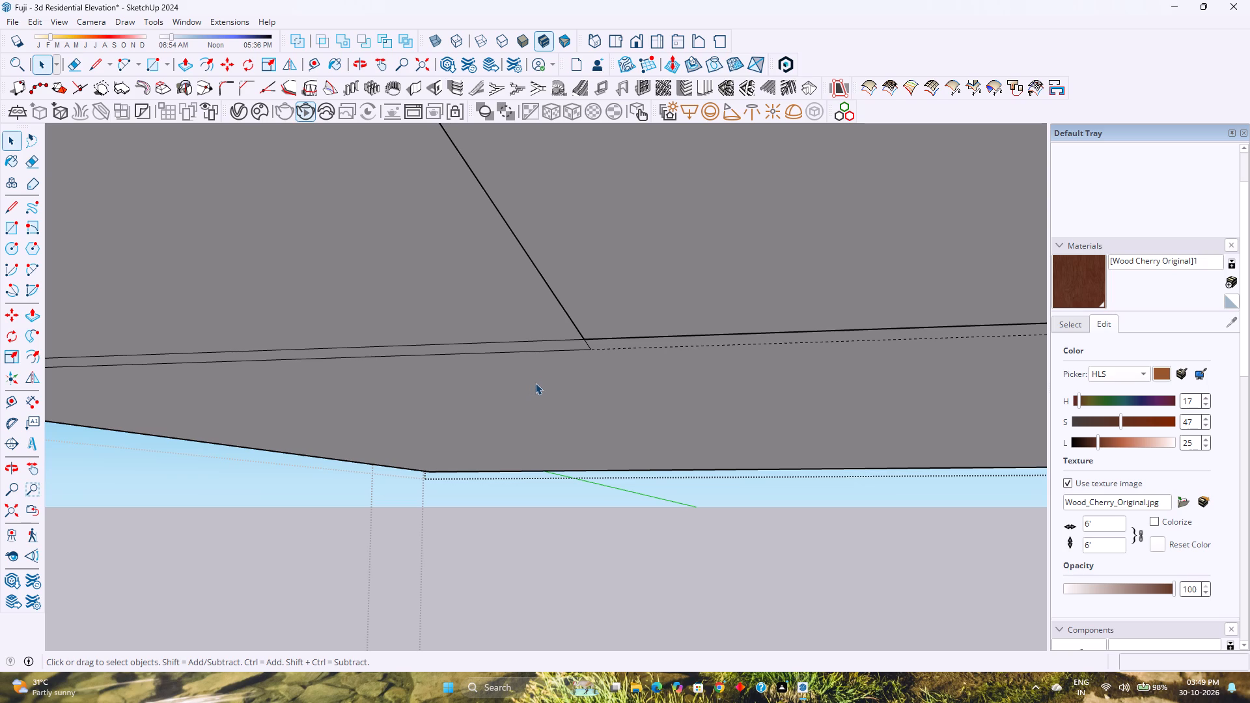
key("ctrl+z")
Delete the original ceiling dividing line that meets the recess corner, keeping its copy on the dashed guide.
middle_click_drag(536, 359, 560, 322)
middle_click(560, 322)
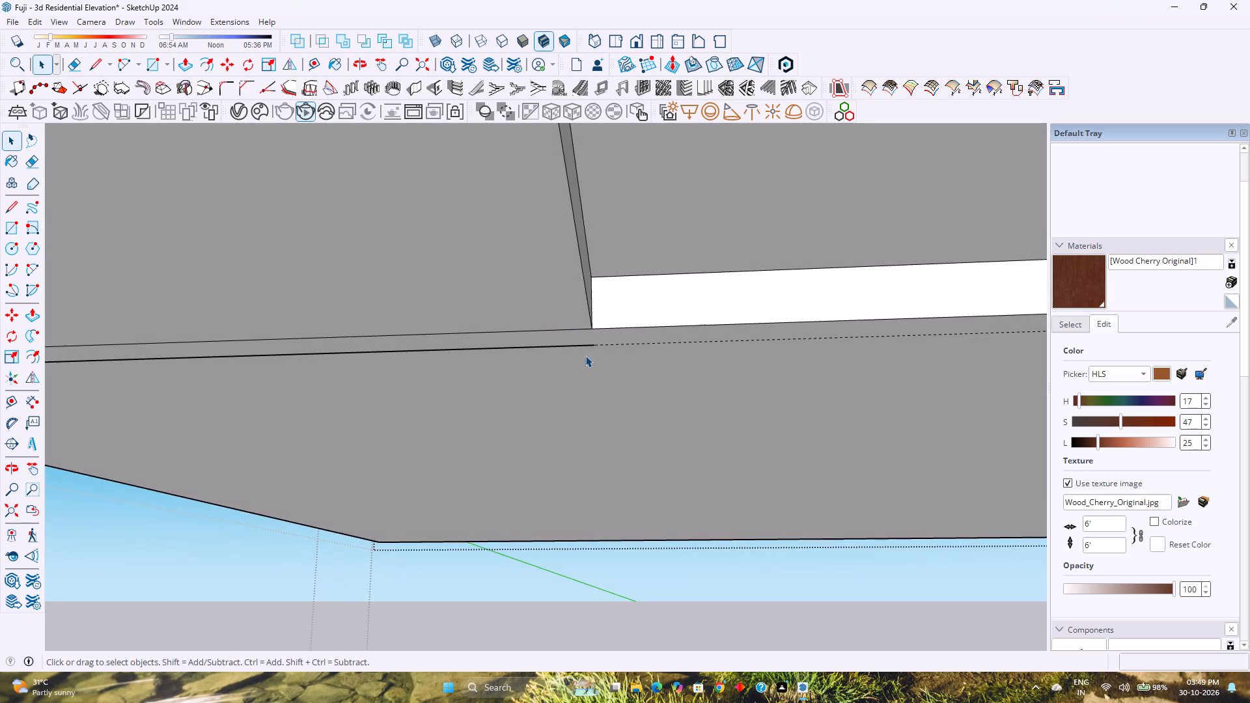
scroll(588, 360, "up", 2)
left_click(570, 322)
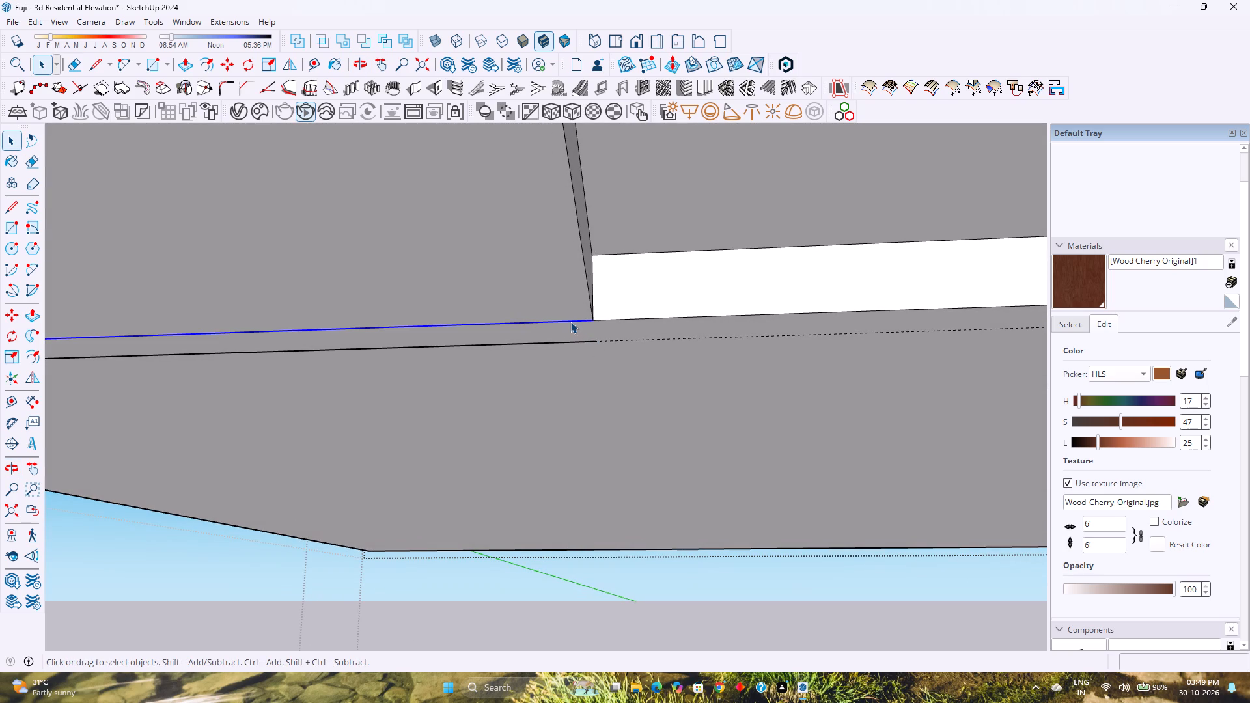
key("Delete")
Draw a 6" line from the ceiling recess corner to the inner end of the copied dividing line.
key("l")
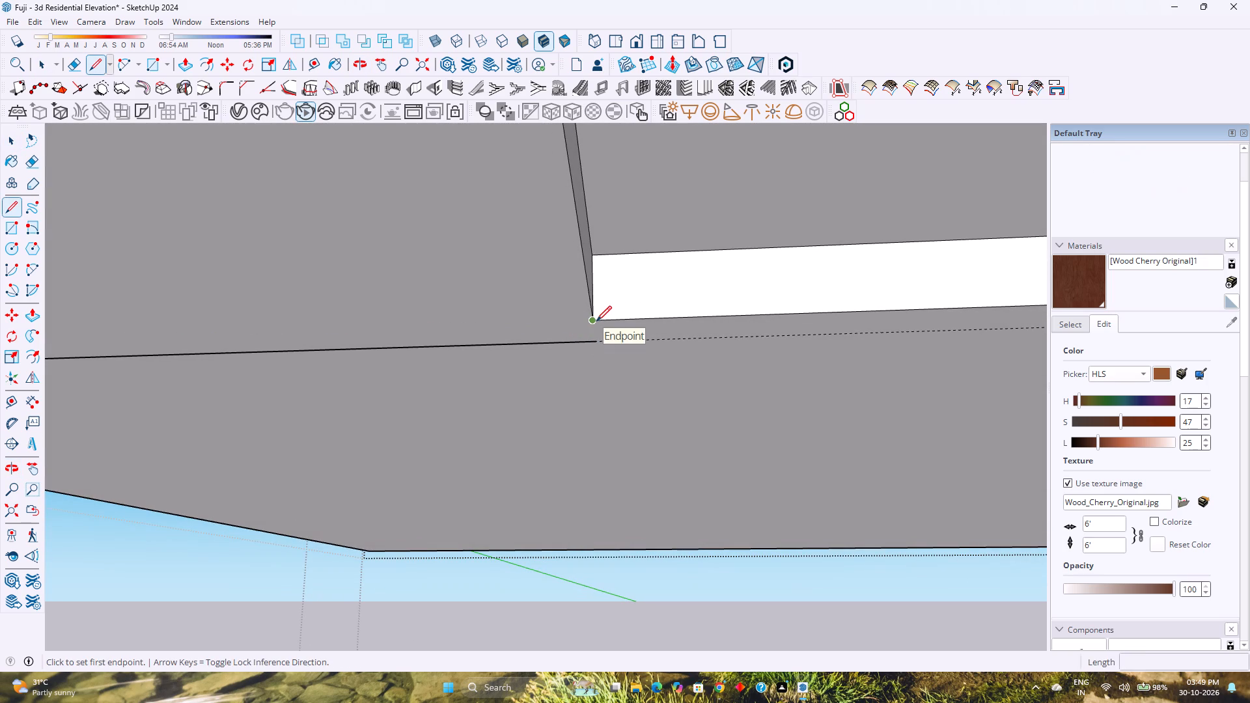
left_click(596, 321)
left_click(599, 338)
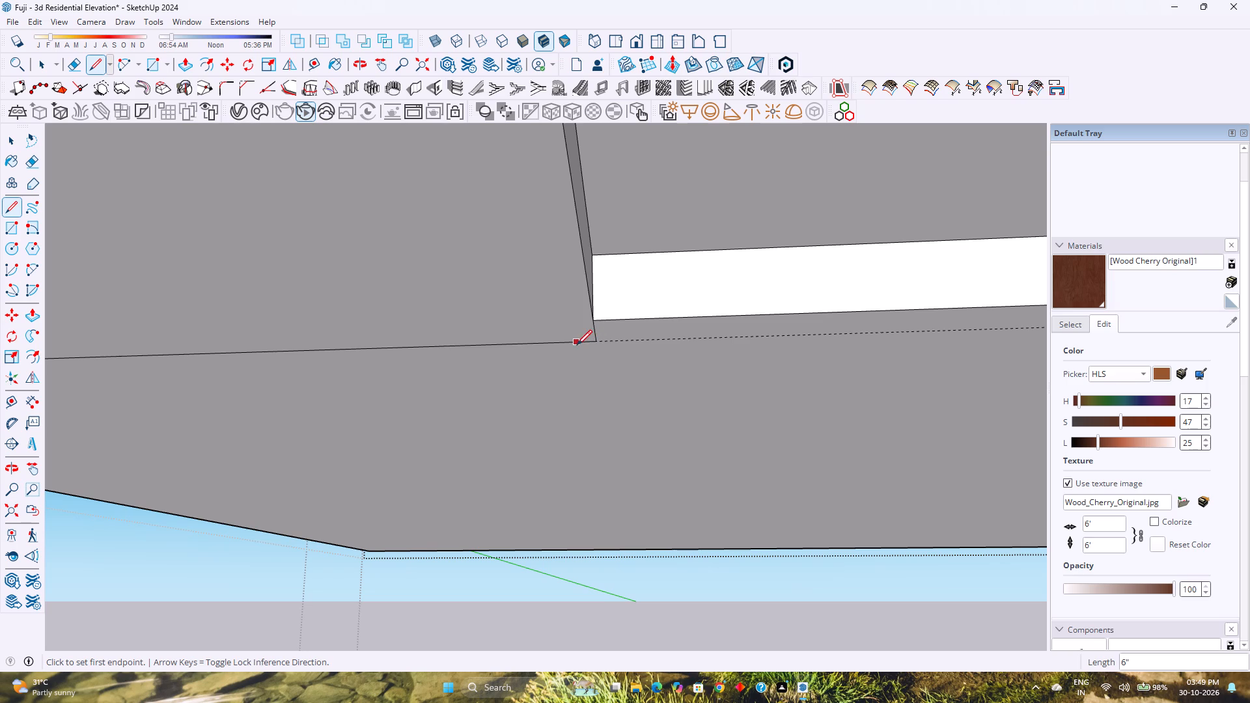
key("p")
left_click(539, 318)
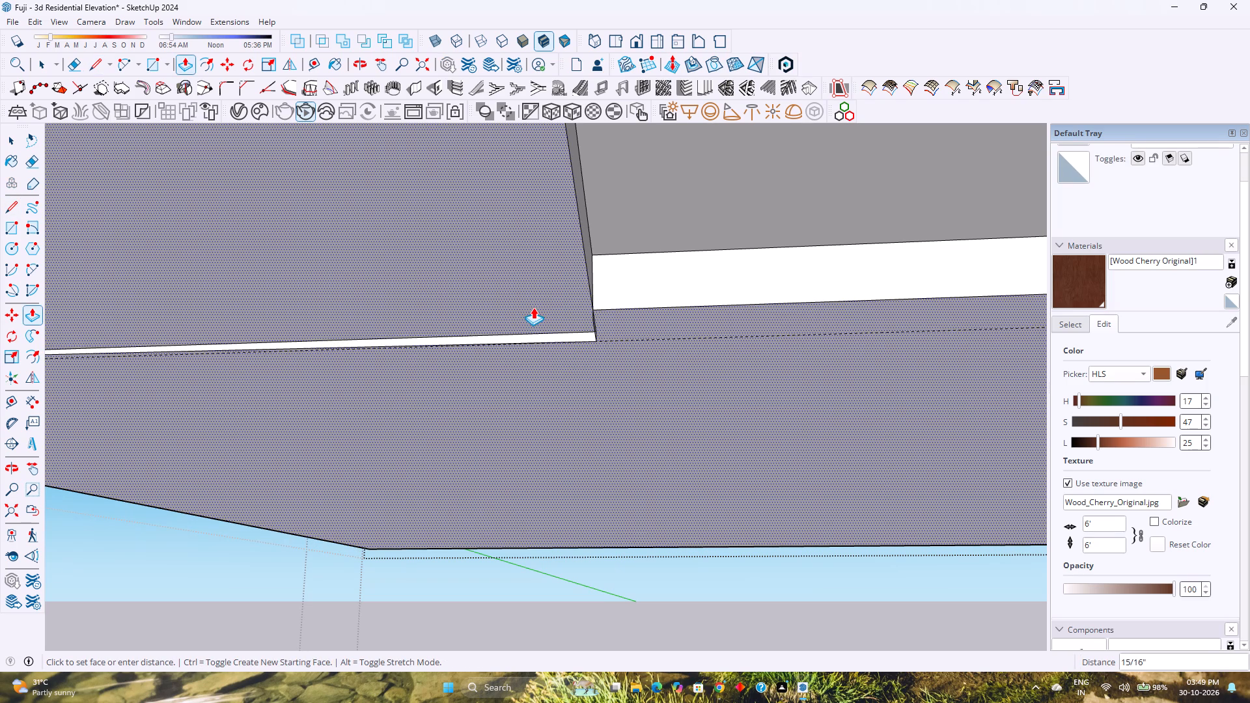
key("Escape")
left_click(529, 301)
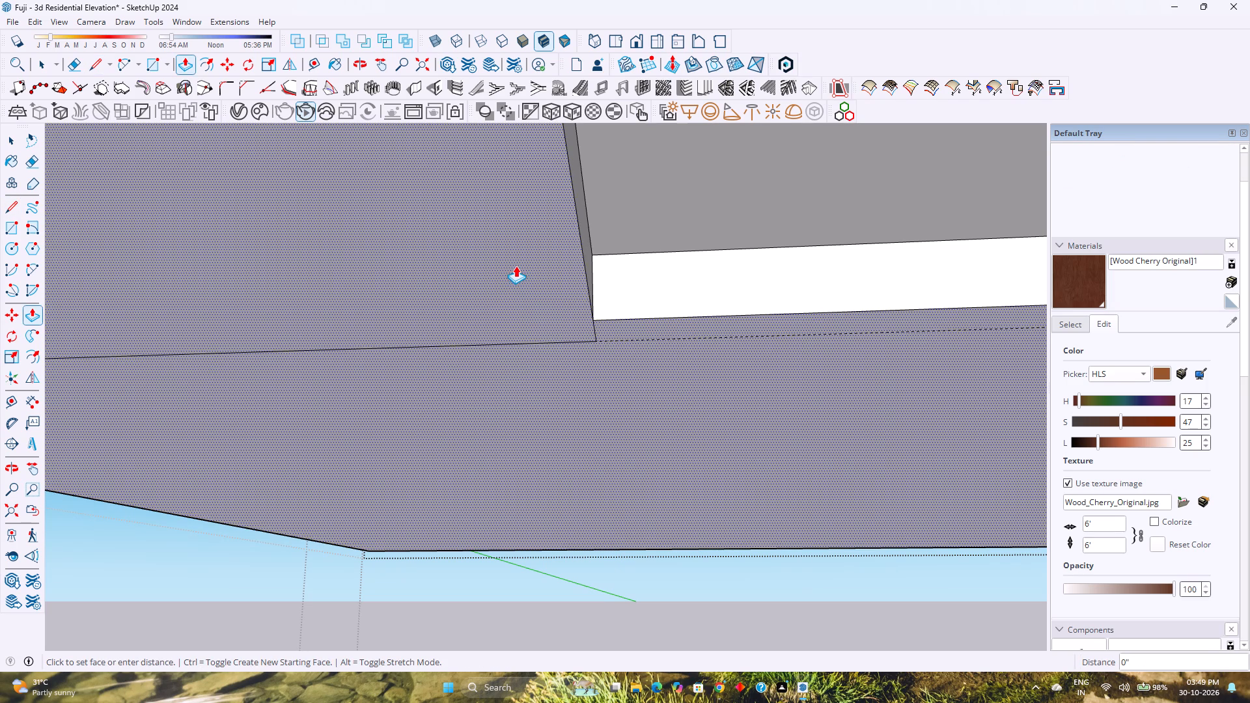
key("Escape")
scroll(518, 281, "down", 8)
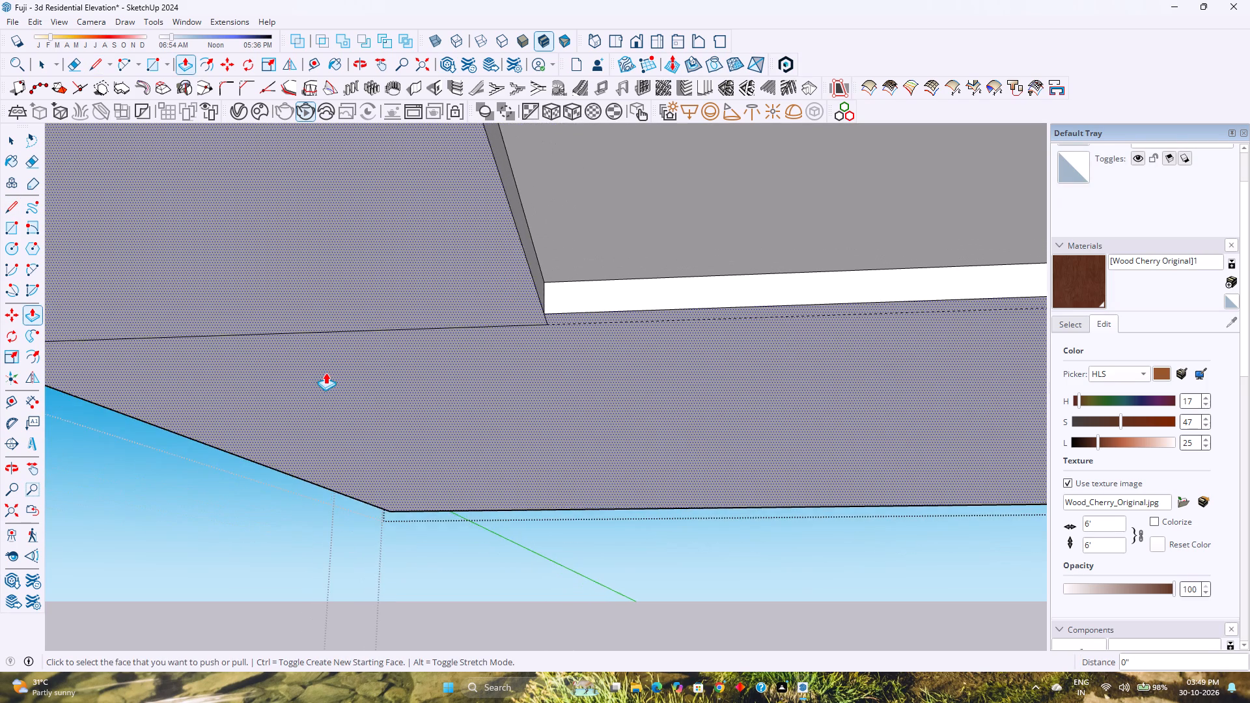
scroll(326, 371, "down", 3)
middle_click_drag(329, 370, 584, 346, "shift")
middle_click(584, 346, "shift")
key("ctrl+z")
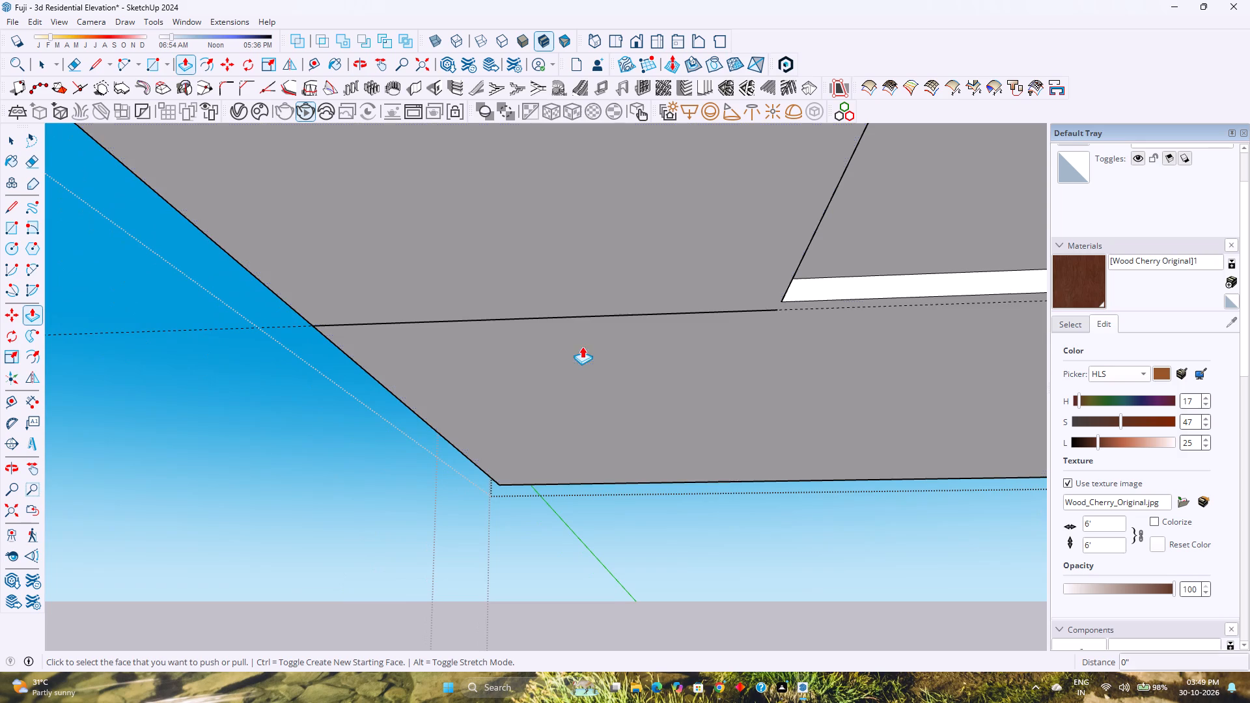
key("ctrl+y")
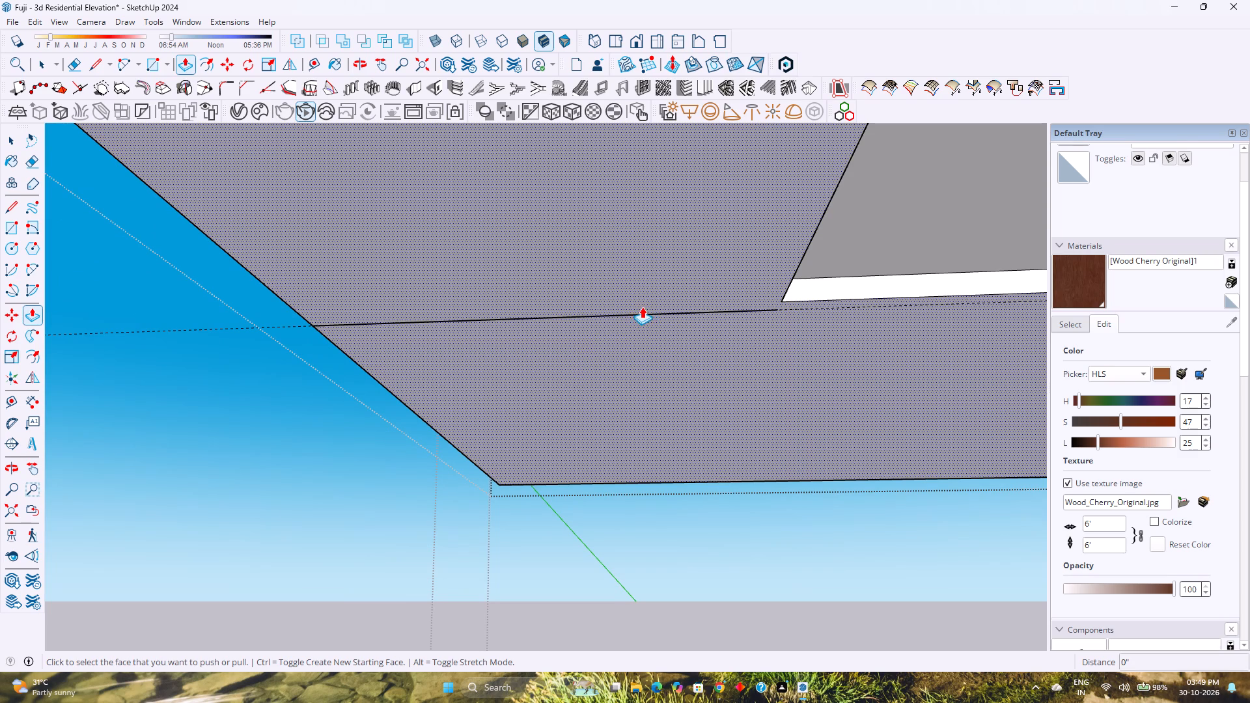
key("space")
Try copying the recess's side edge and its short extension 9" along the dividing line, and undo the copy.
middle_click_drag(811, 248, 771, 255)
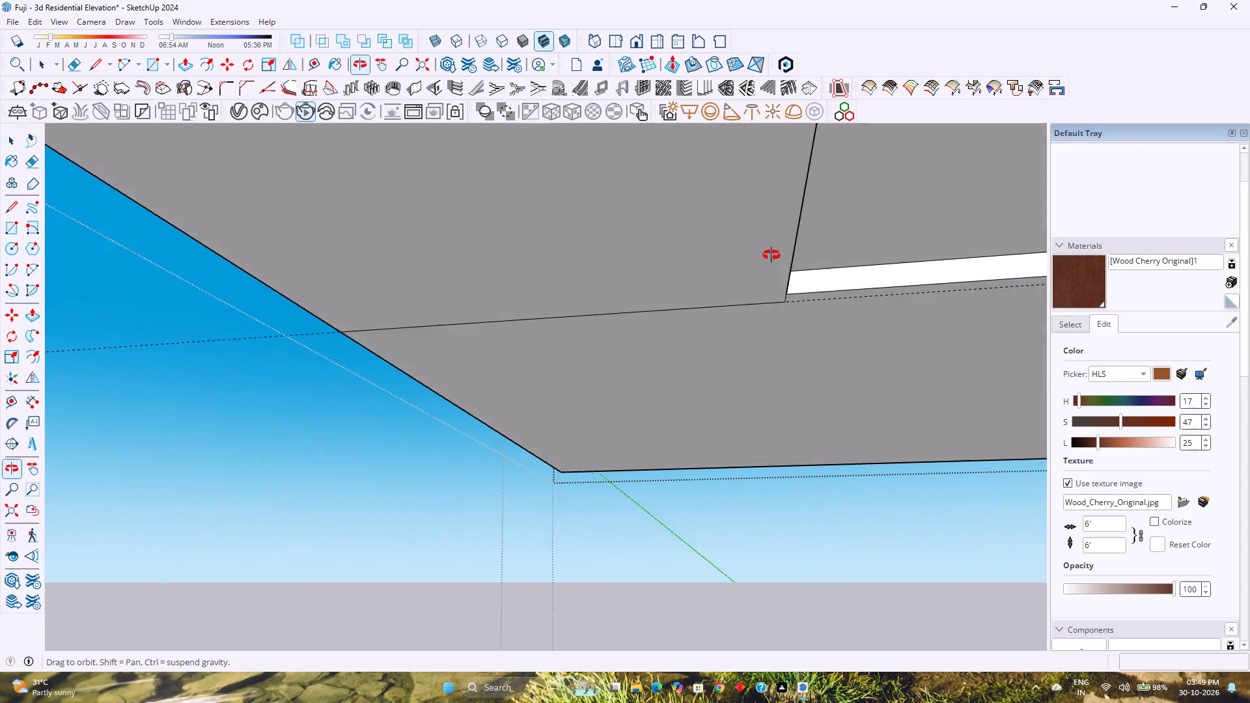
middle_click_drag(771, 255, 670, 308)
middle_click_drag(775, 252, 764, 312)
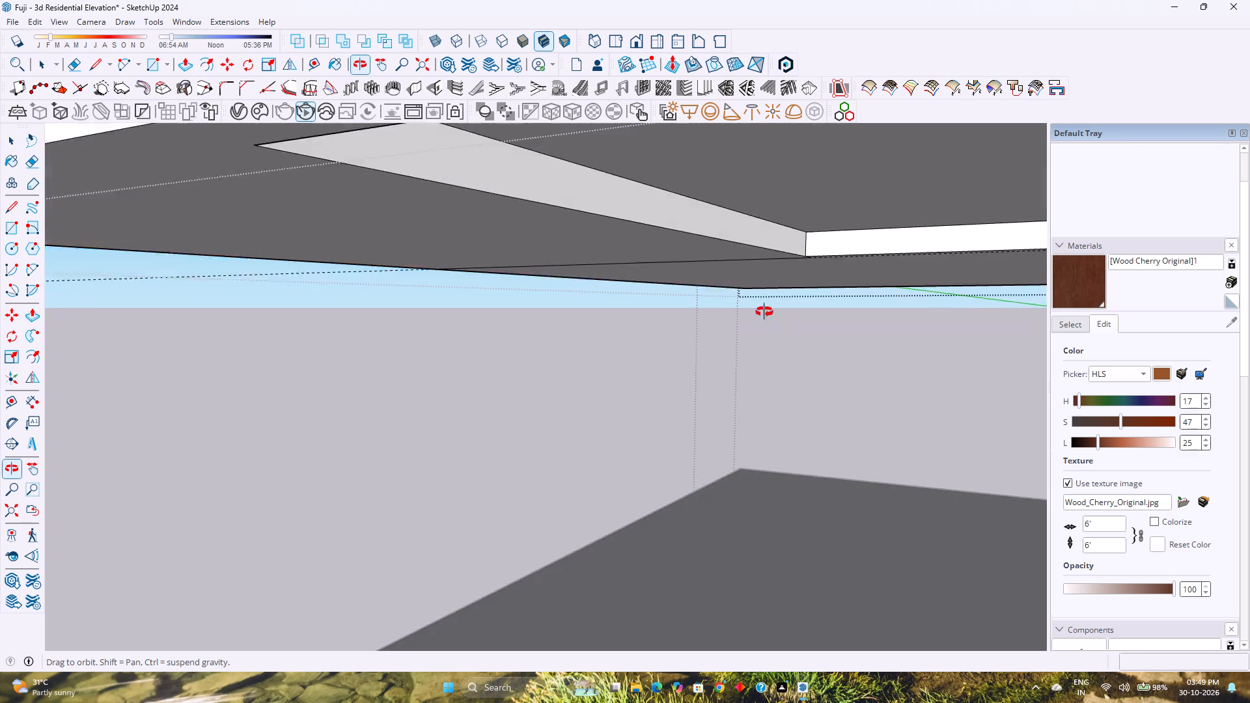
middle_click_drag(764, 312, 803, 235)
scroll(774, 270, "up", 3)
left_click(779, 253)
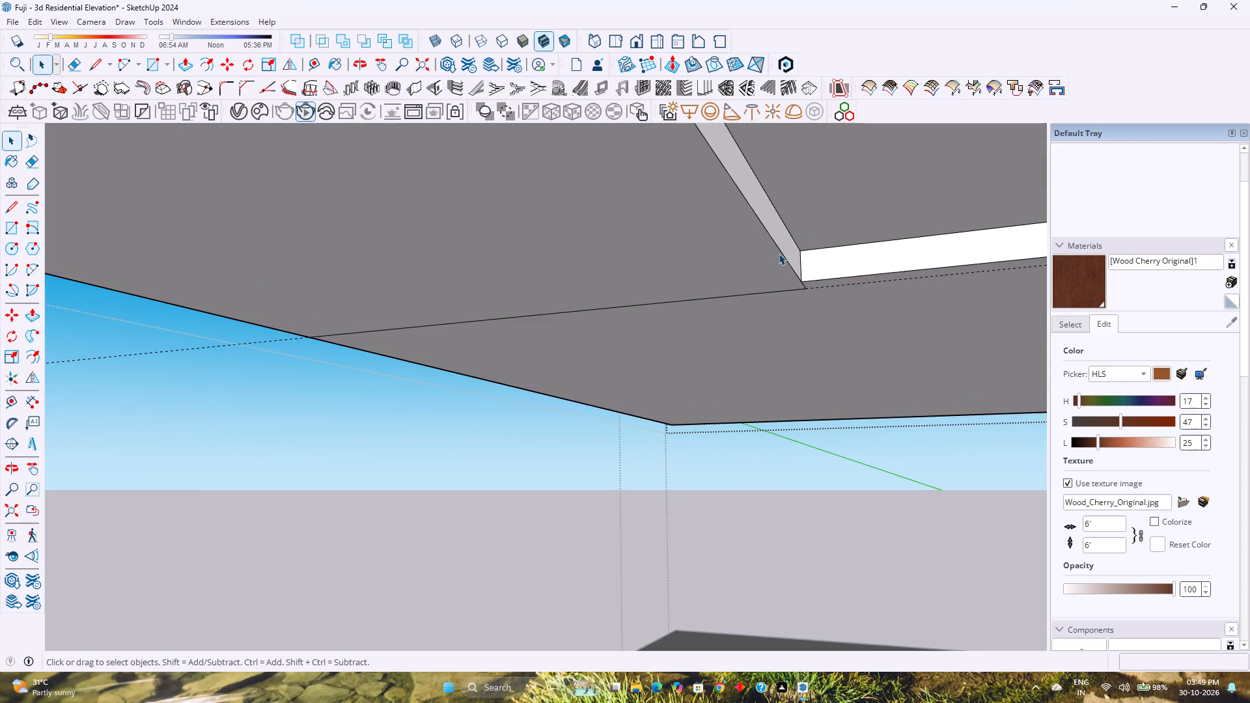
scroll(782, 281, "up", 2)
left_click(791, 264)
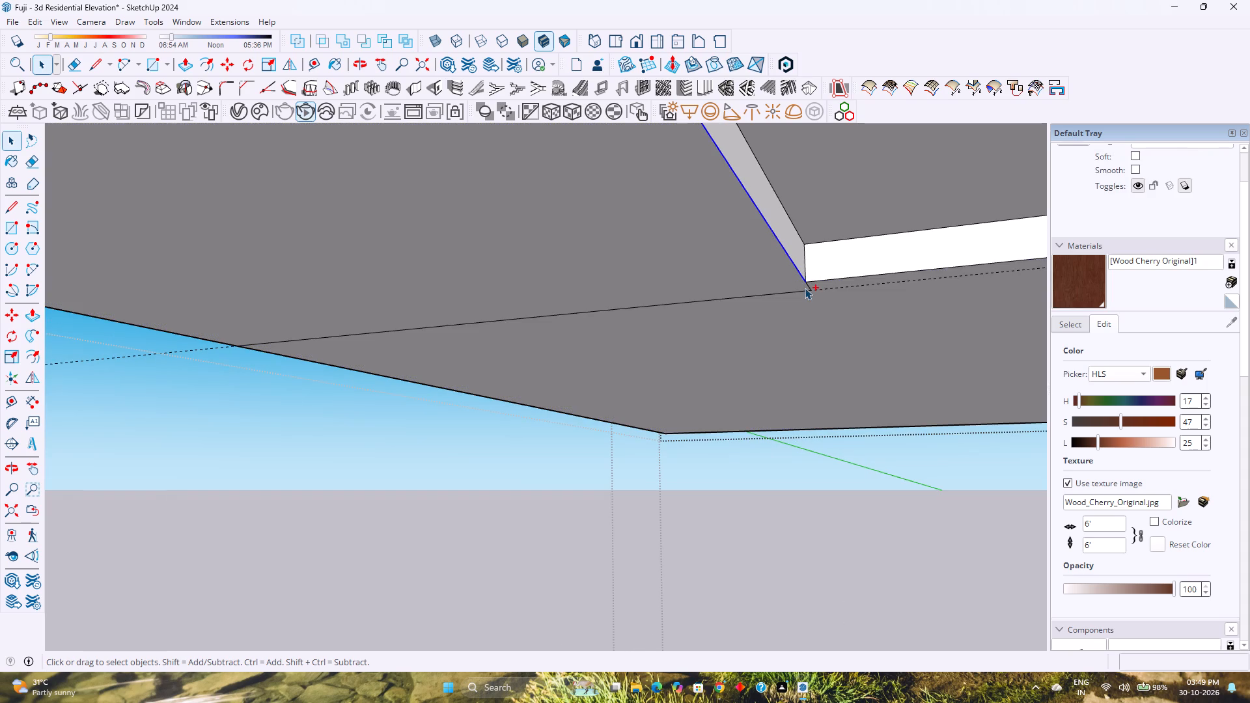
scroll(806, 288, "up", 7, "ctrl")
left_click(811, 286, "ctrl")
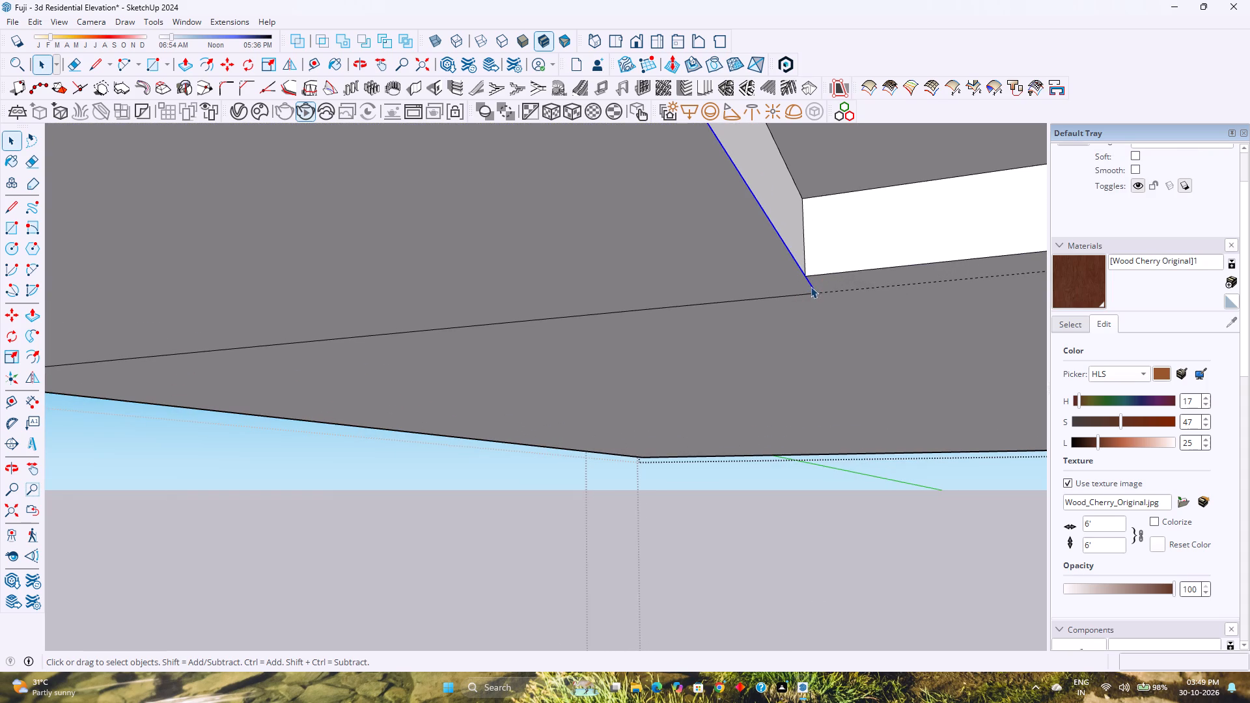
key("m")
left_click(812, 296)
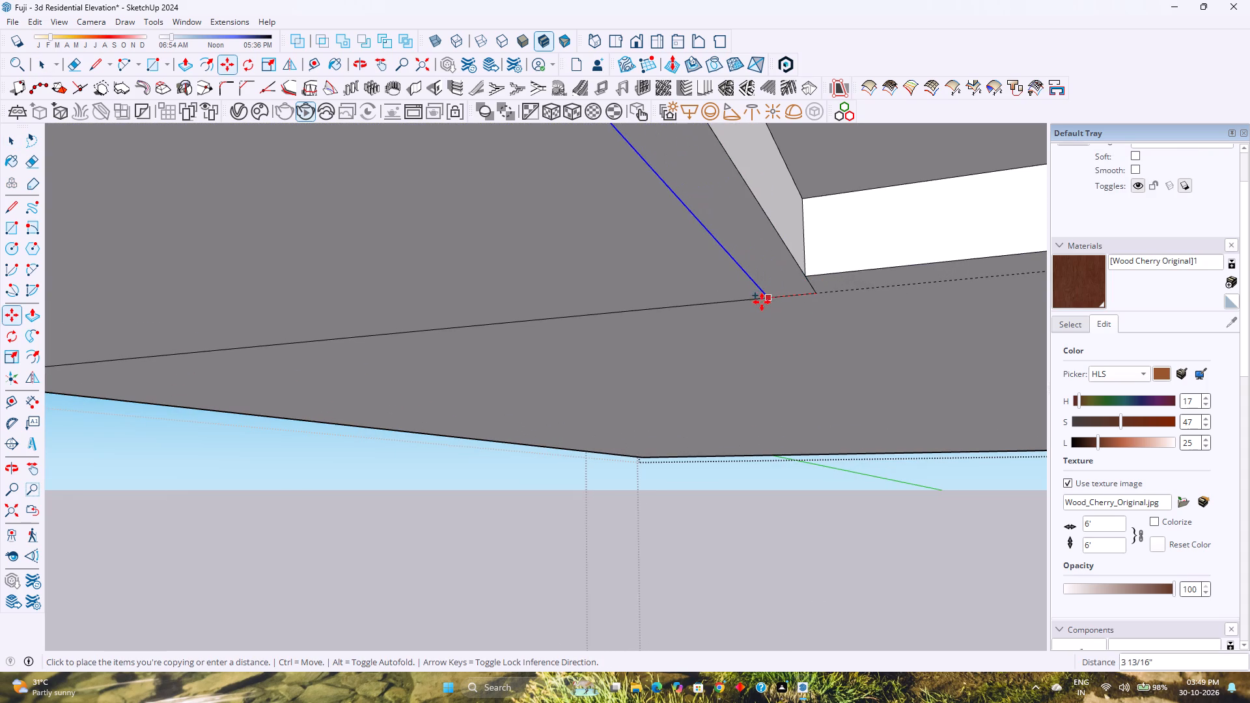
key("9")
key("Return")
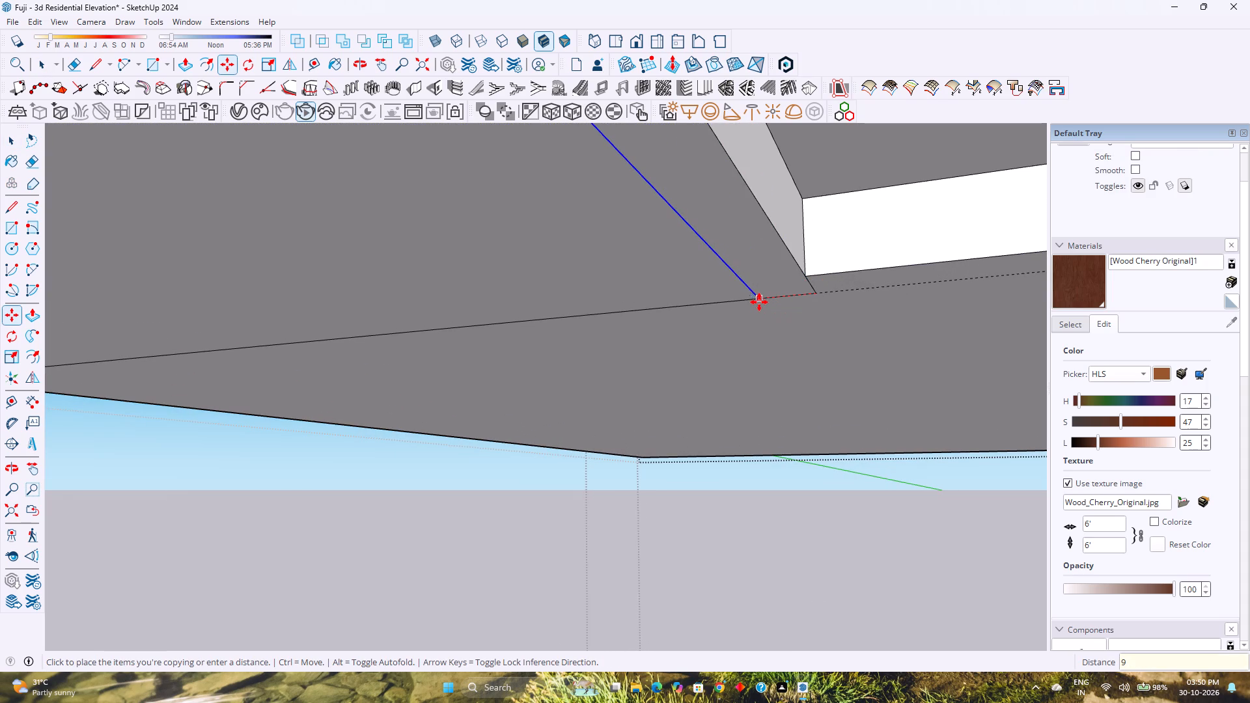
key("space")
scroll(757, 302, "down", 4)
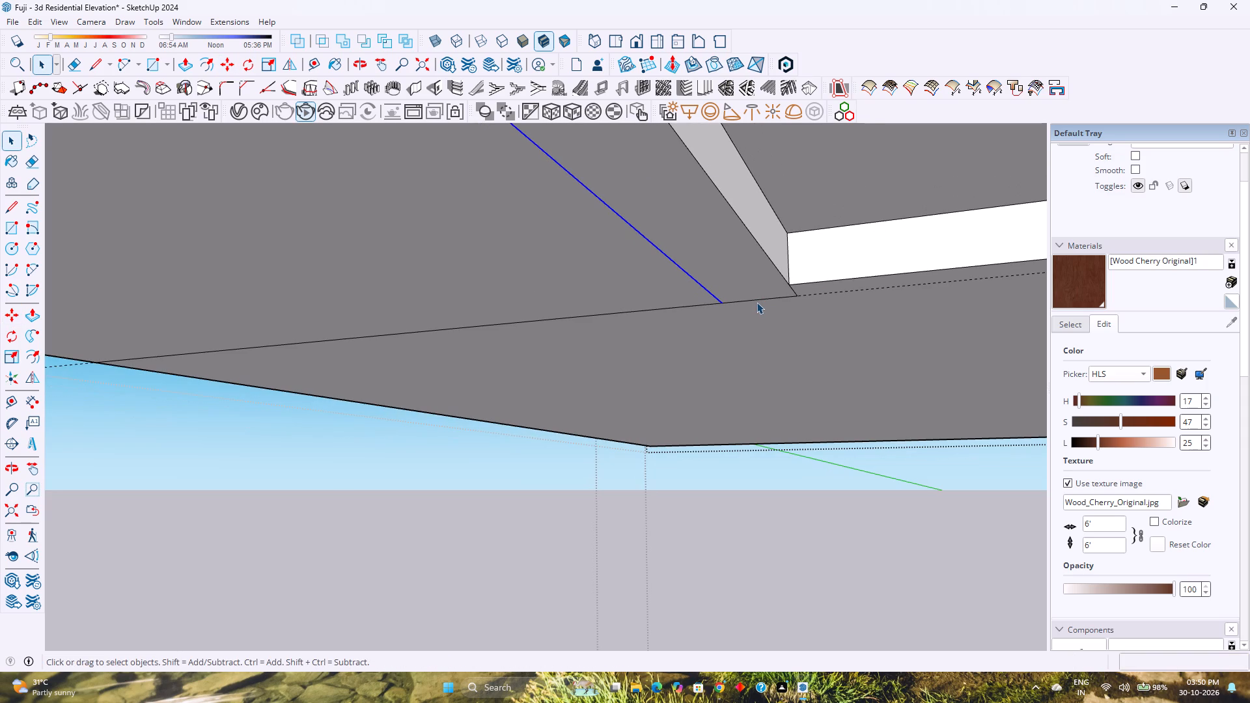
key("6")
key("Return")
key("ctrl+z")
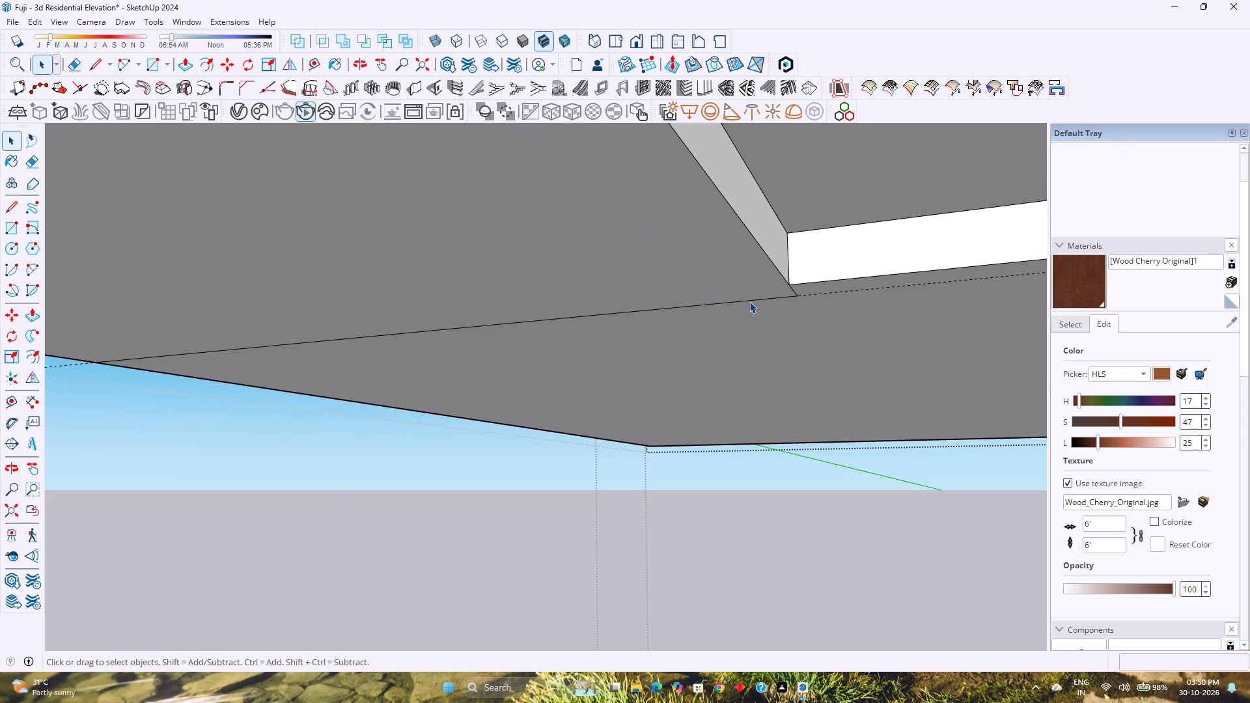
Copy the recess's side edge and its short extension 6" along the dividing line, away from the recess.
left_click(763, 249)
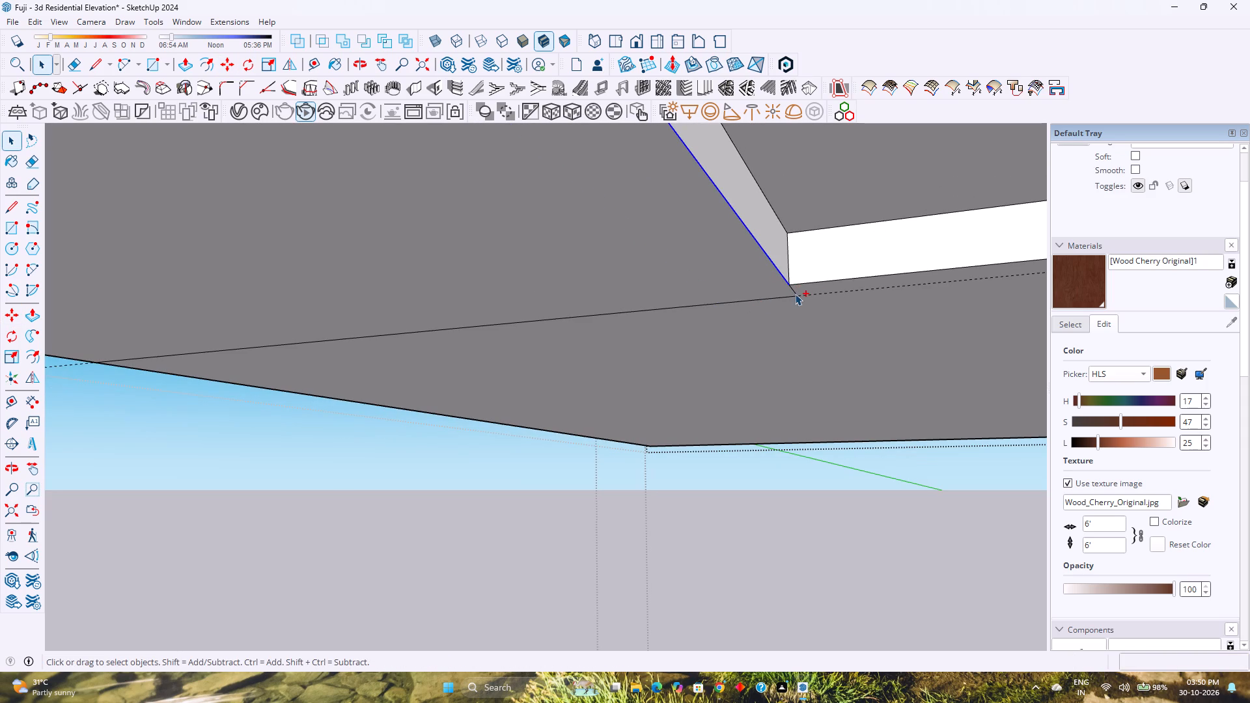
left_click(793, 294, "ctrl")
key("m")
left_click(797, 298)
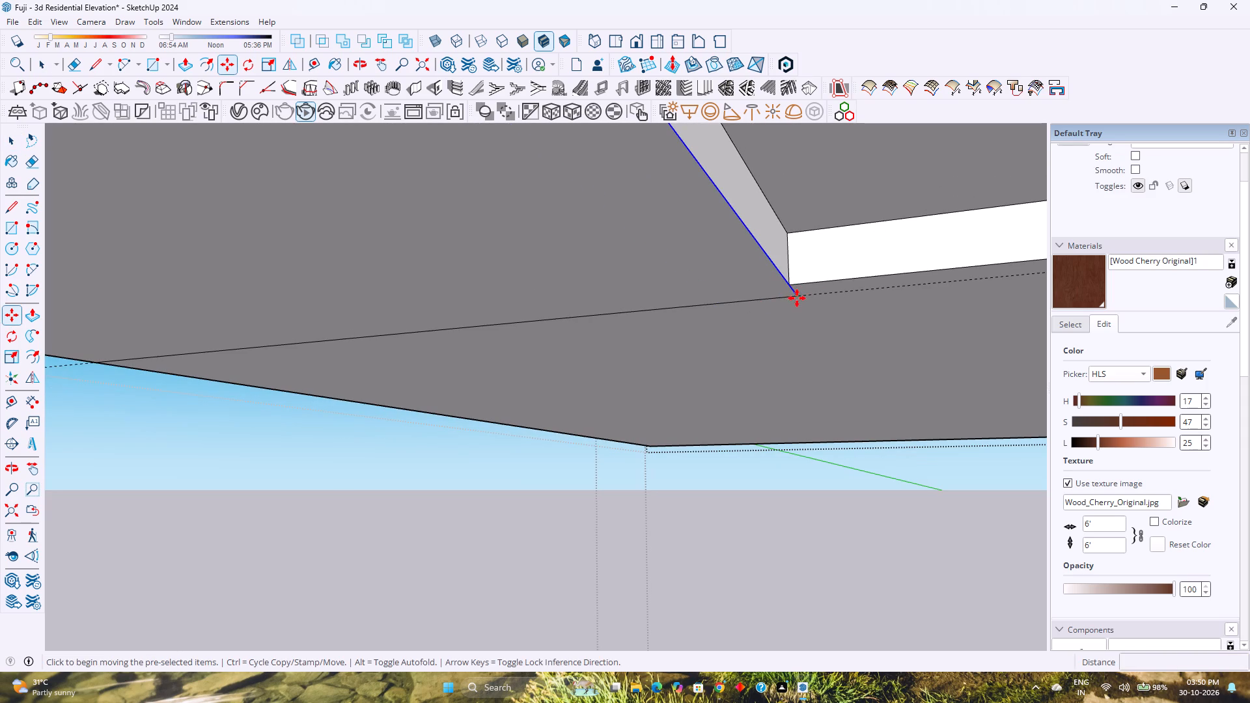
key("6")
key("Return")
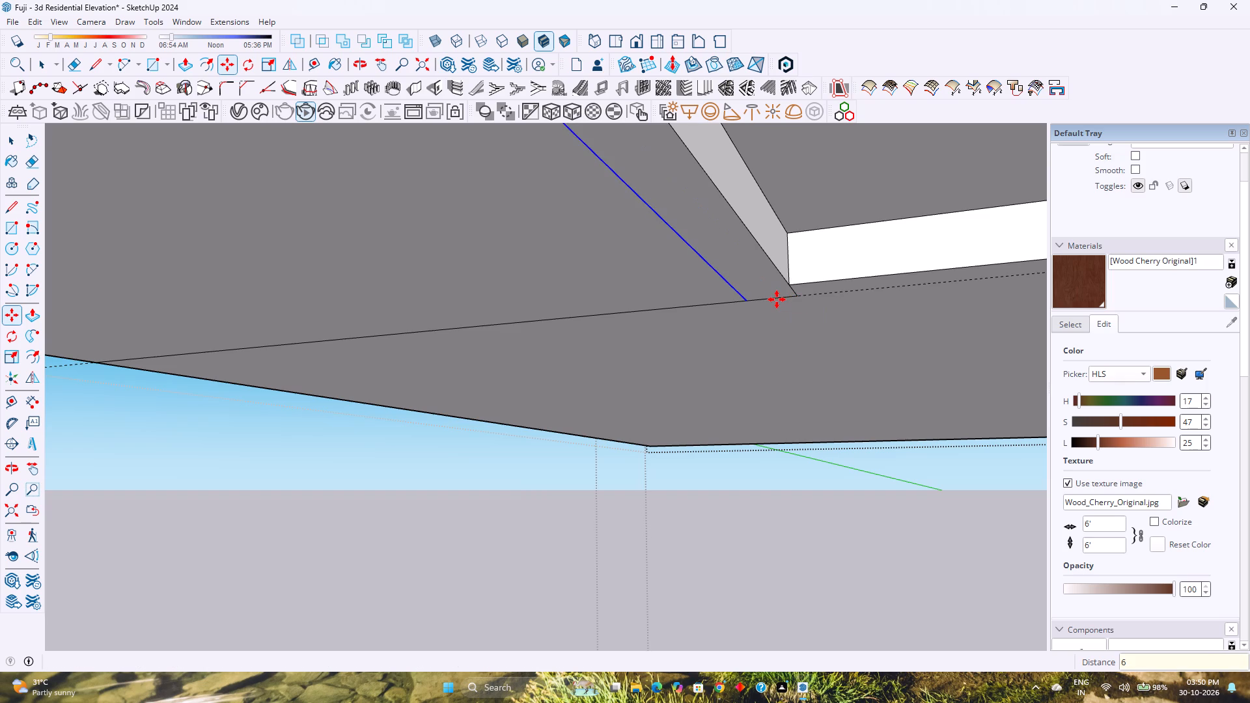
key("space")
Draw a short line joining the recess's far corner to the far end of the copied side edge, closing the strip.
scroll(775, 299, "down", 4)
middle_click_drag(697, 311, 714, 310)
middle_click(714, 310)
left_click(655, 279)
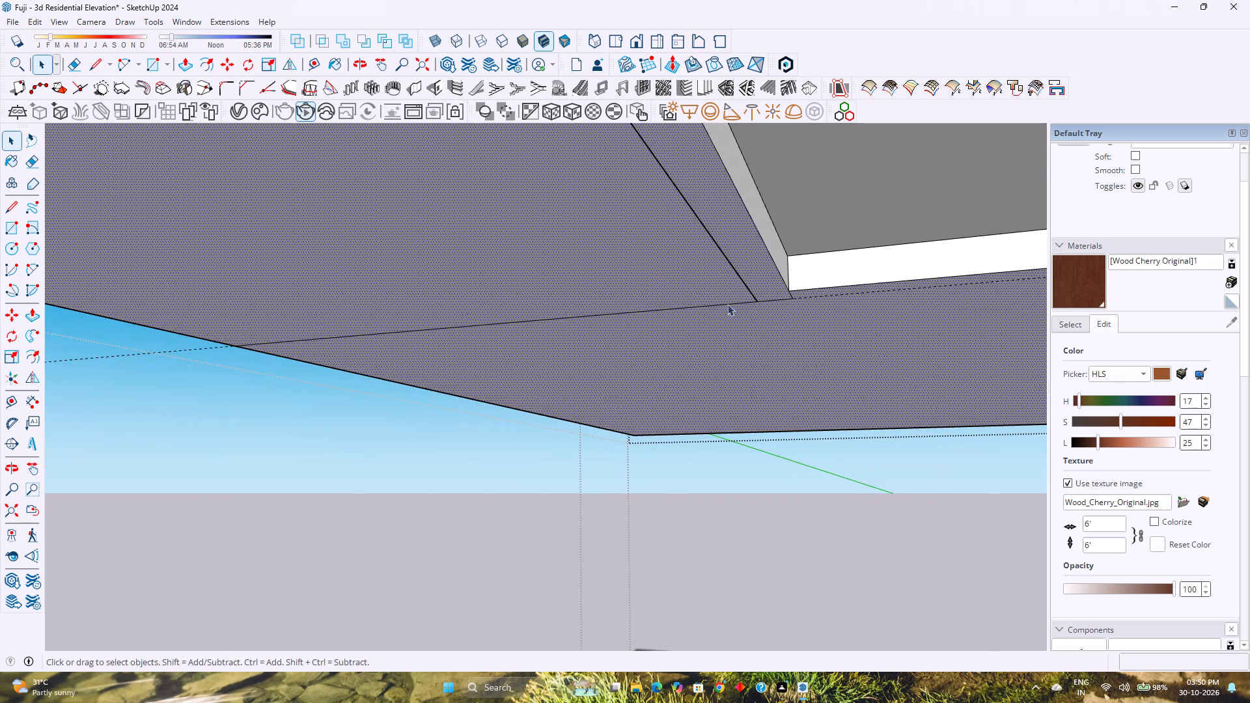
left_click(771, 304)
left_click(771, 303)
scroll(771, 303, "down", 12)
middle_click_drag(702, 244, 680, 236)
middle_click(680, 236)
scroll(680, 218, "up", 3)
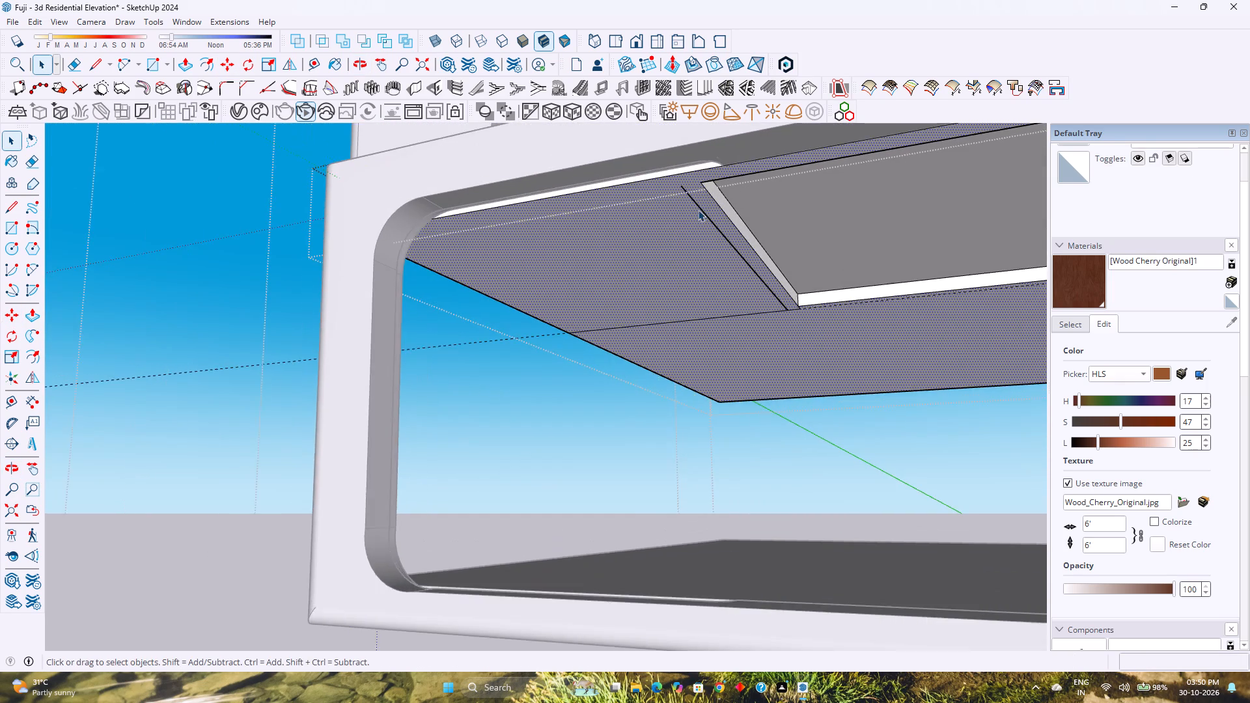
scroll(698, 210, "up", 4)
key("l")
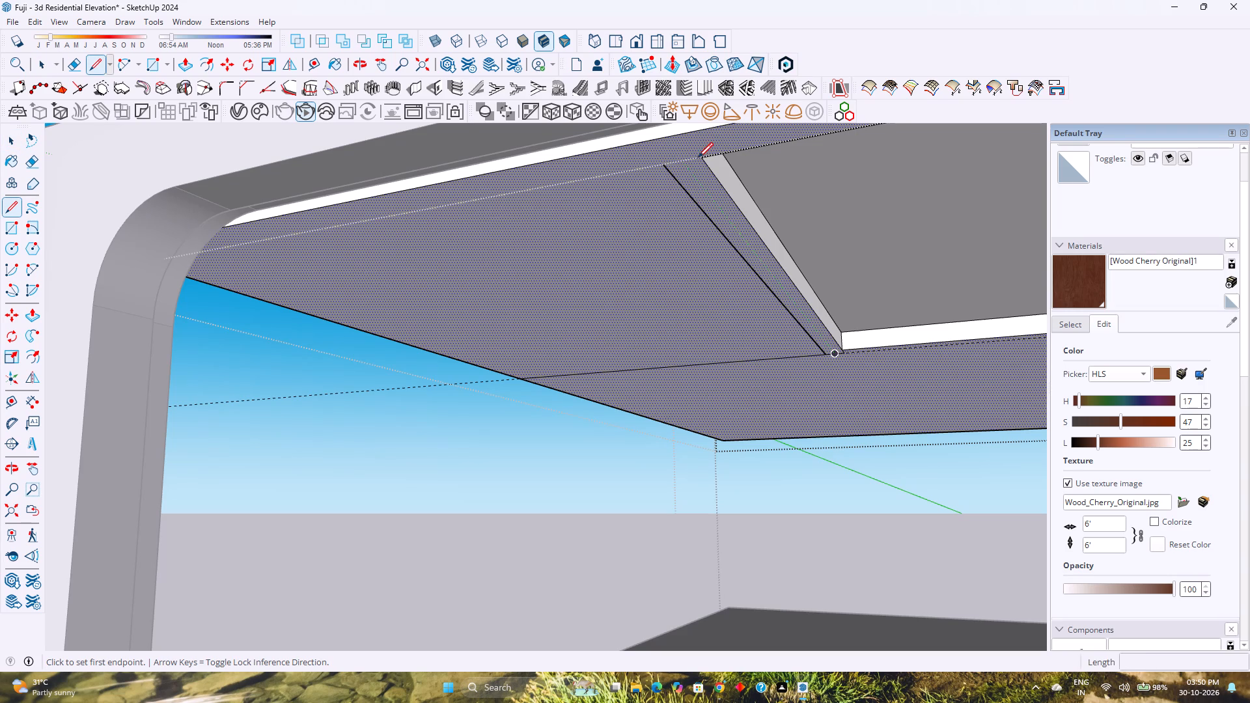
left_click(700, 161)
left_click(667, 162)
key("space")
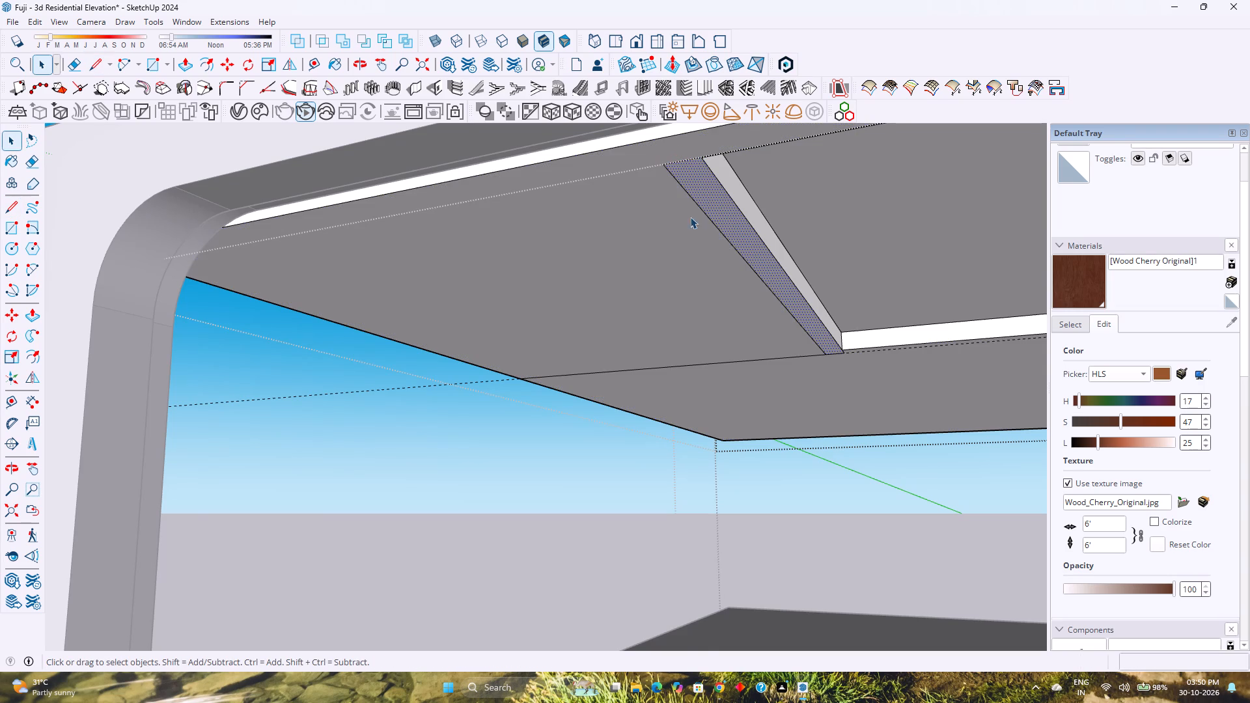
Delete the short dividing-line segment between the copied side edge and the recess corner.
scroll(762, 298, "up", 3)
left_click(849, 370)
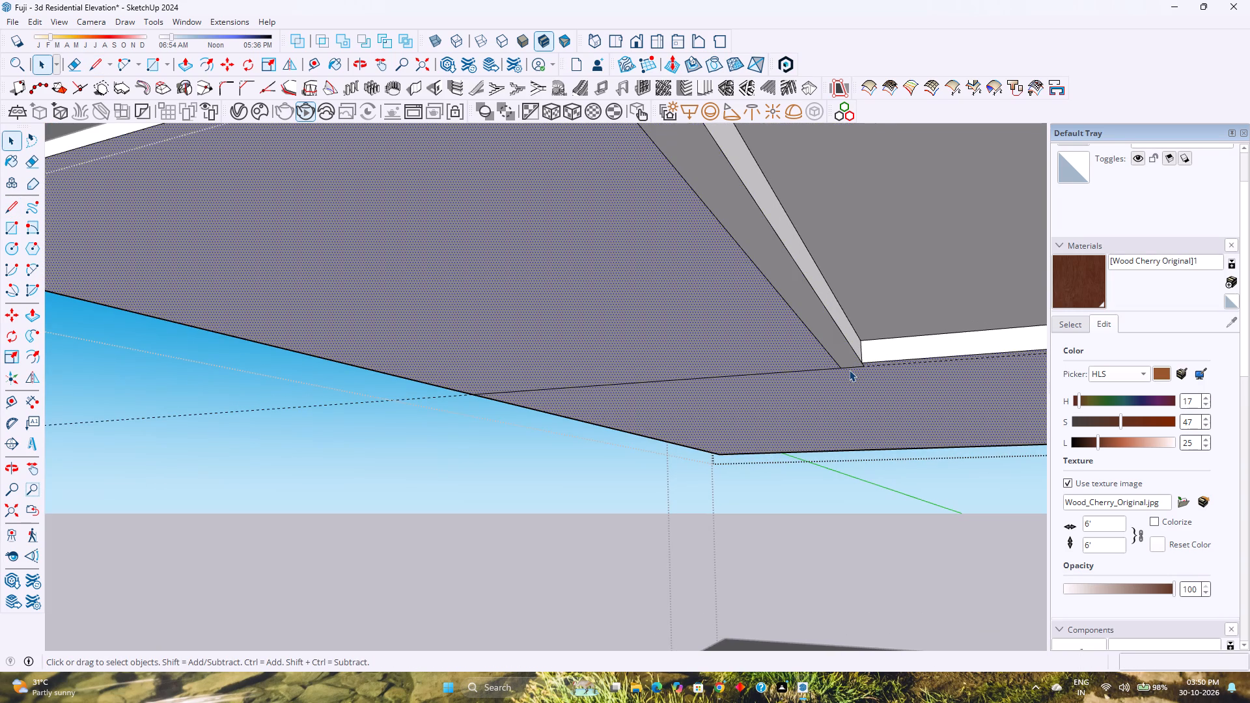
left_click(847, 369)
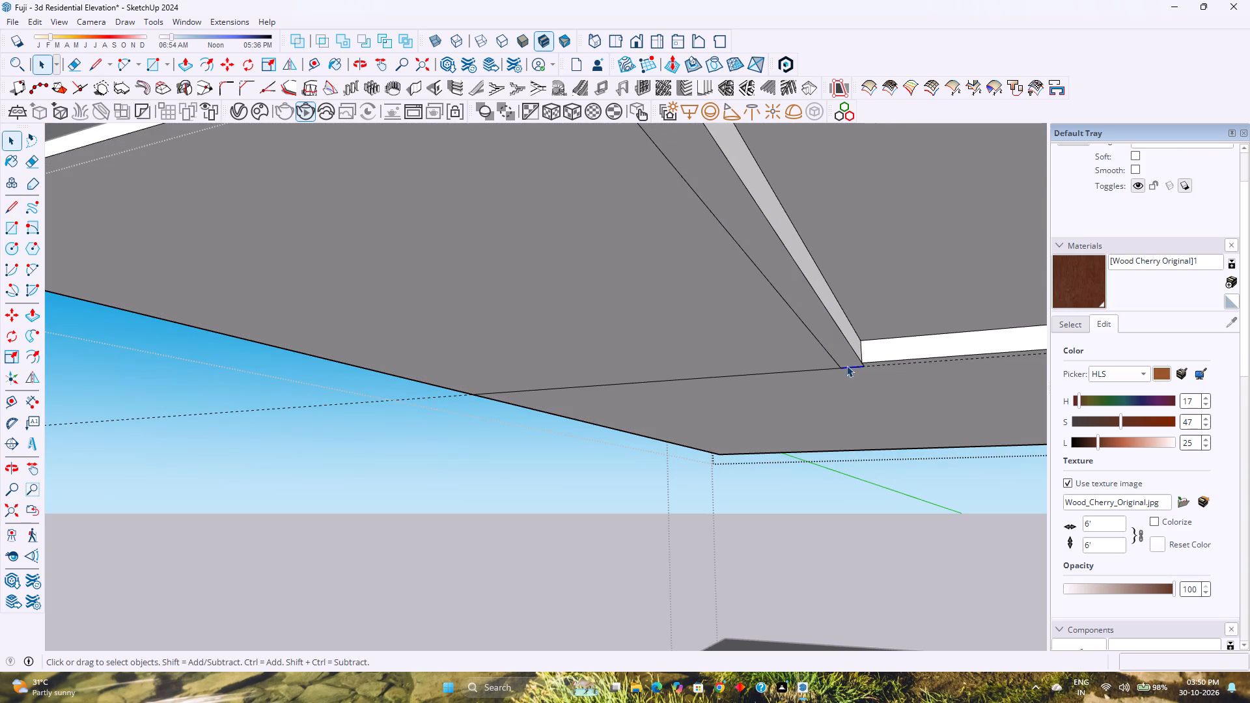
key("Delete")
Draw a line along the red axis from the copied side edge's far end to the ceiling slab's outer edge.
scroll(844, 363, "down", 4)
scroll(750, 242, "up", 2)
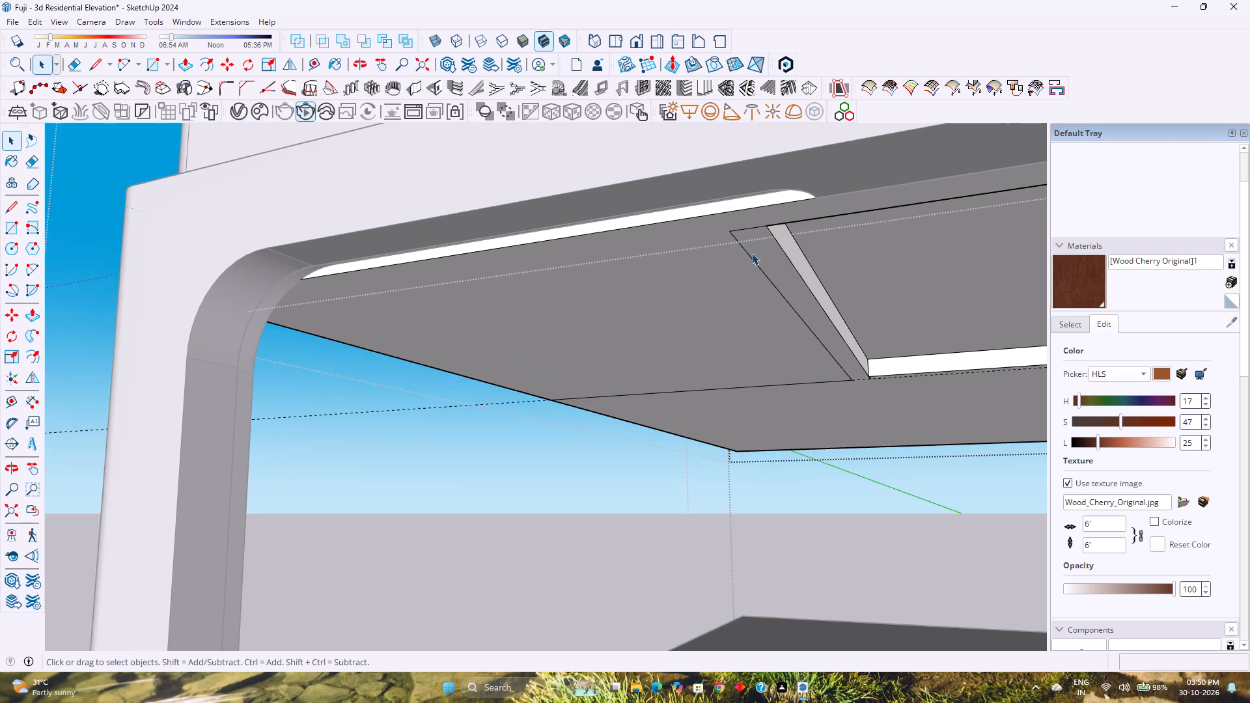
scroll(752, 253, "up", 2)
middle_click_drag(752, 253, 758, 244)
middle_click(759, 243)
scroll(770, 236, "down", 4)
middle_click_drag(694, 294, 753, 221)
middle_click(753, 221)
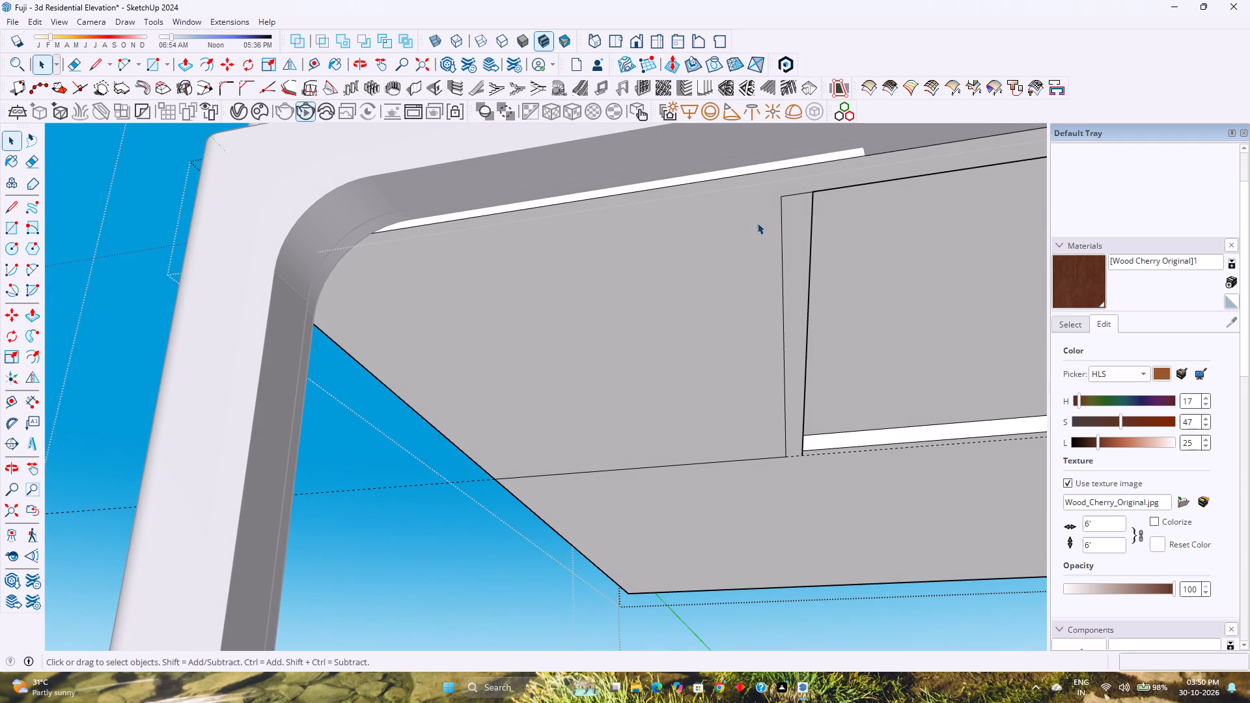
key("l")
left_click(779, 200)
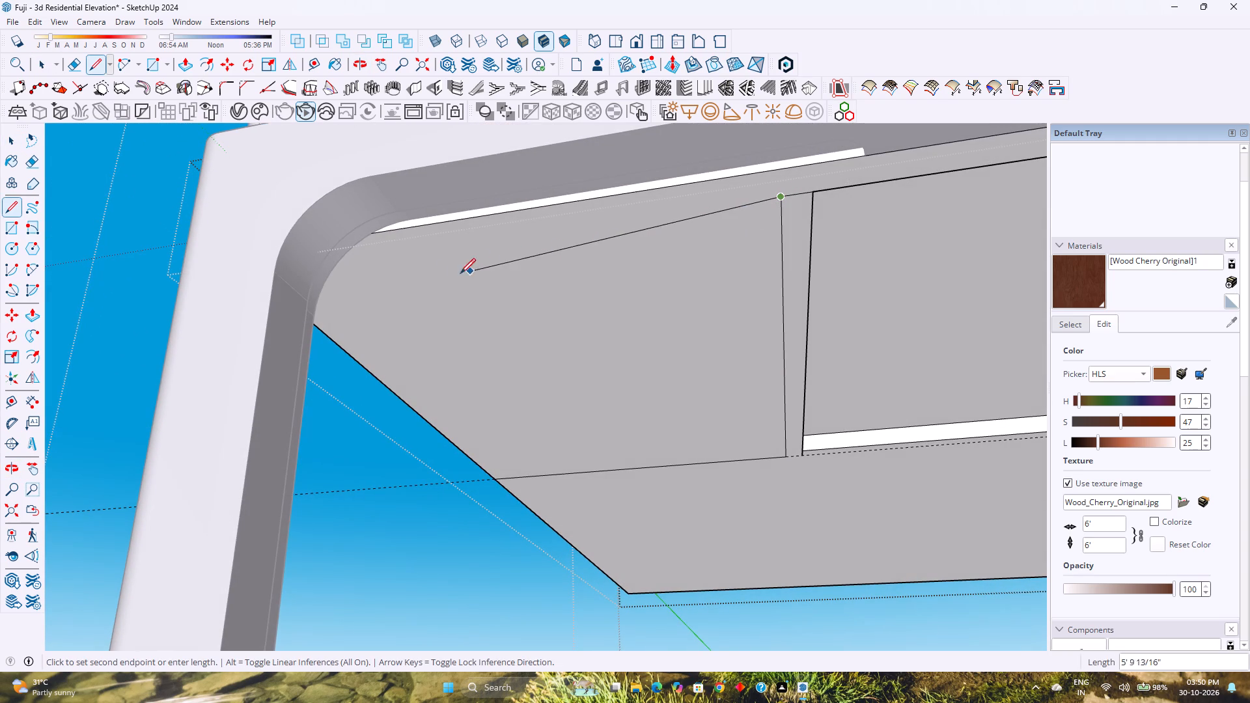
middle_click_drag(404, 281, 879, 350, "shift")
middle_click_drag(788, 338, 907, 336)
middle_click(907, 336)
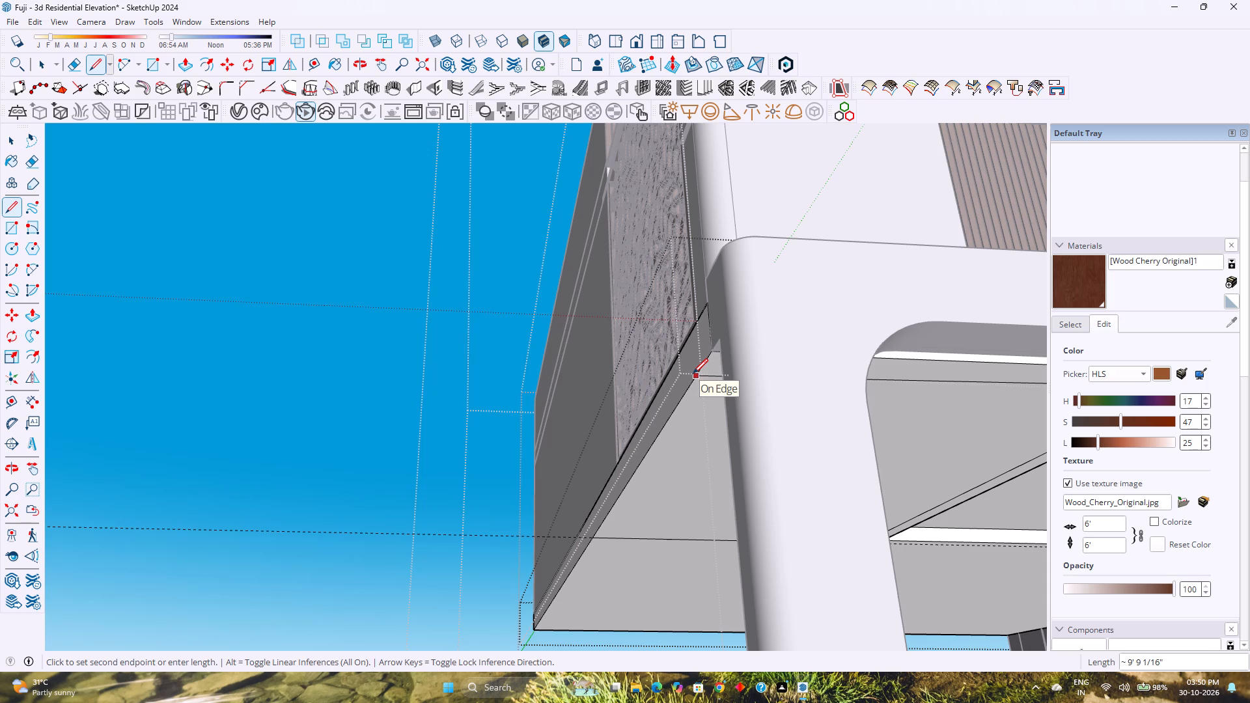
key("Right")
left_click(701, 366)
scroll(680, 394, "up", 3)
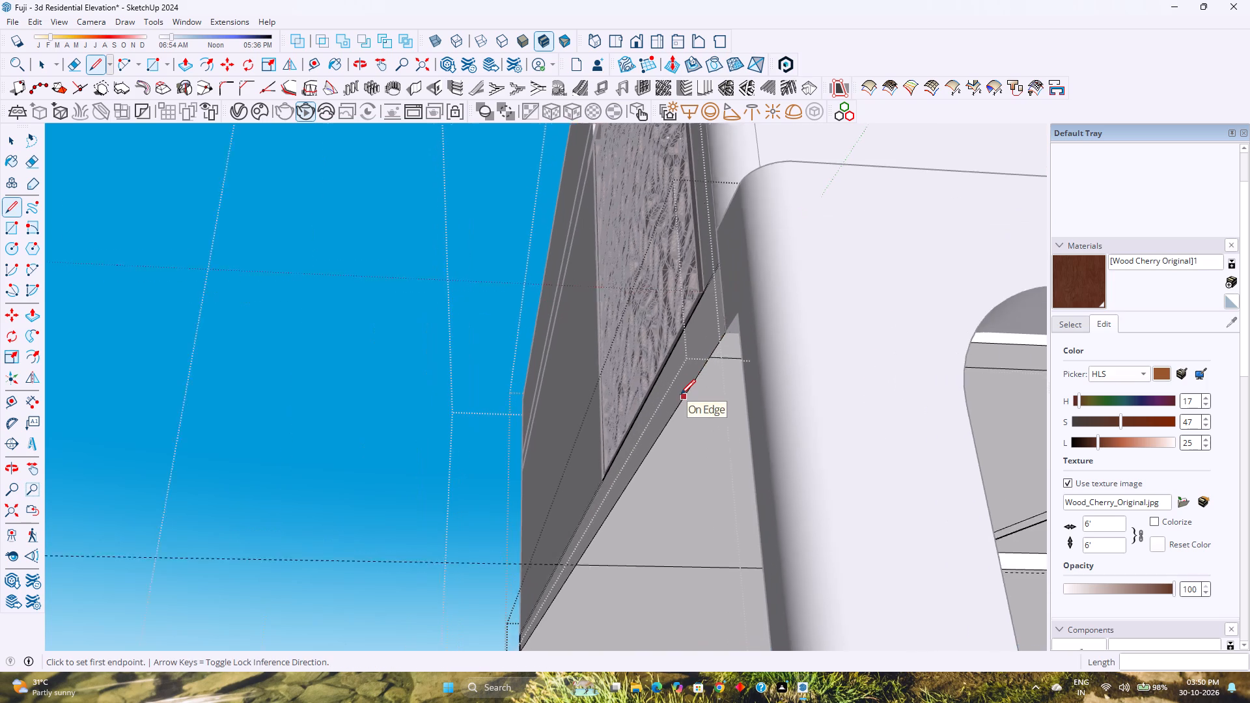
Copy the ceiling slab's outer edge 9" inward along the dividing line, toward the existing recess.
scroll(680, 394, "up", 1)
middle_click_drag(680, 394, 659, 358, "shift")
middle_click(659, 358)
key("space")
left_click(662, 367)
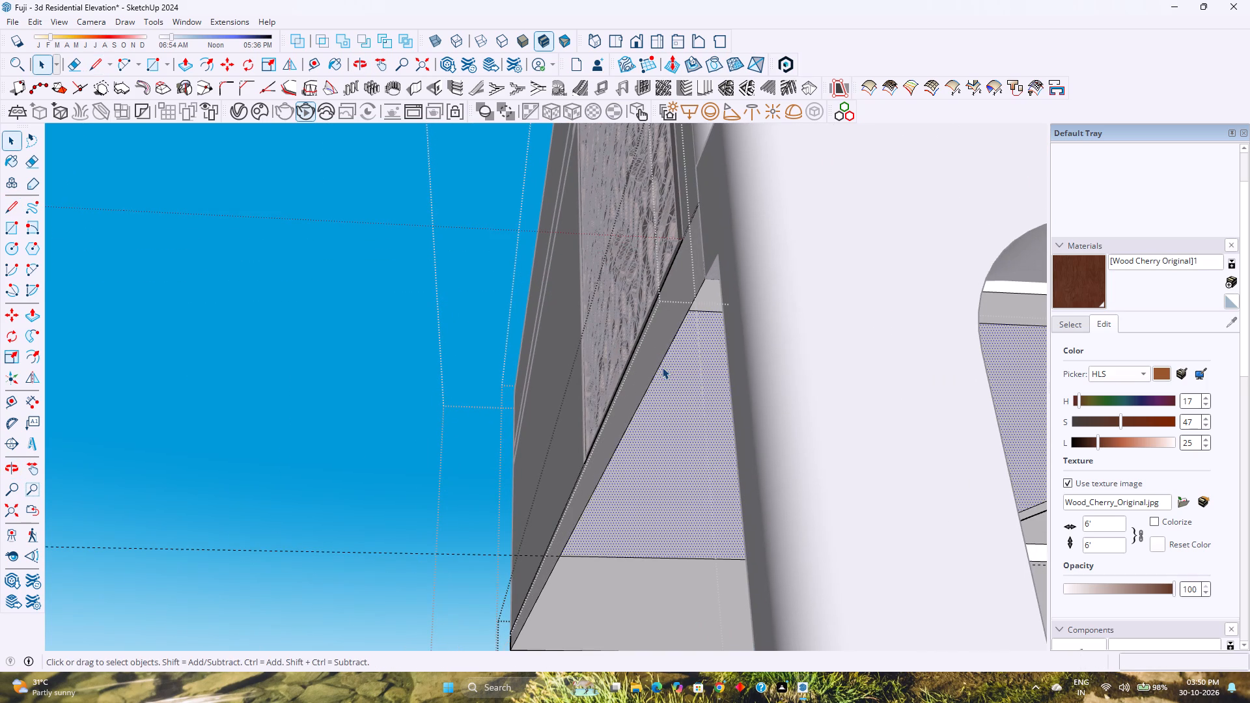
left_click(665, 360)
key("m")
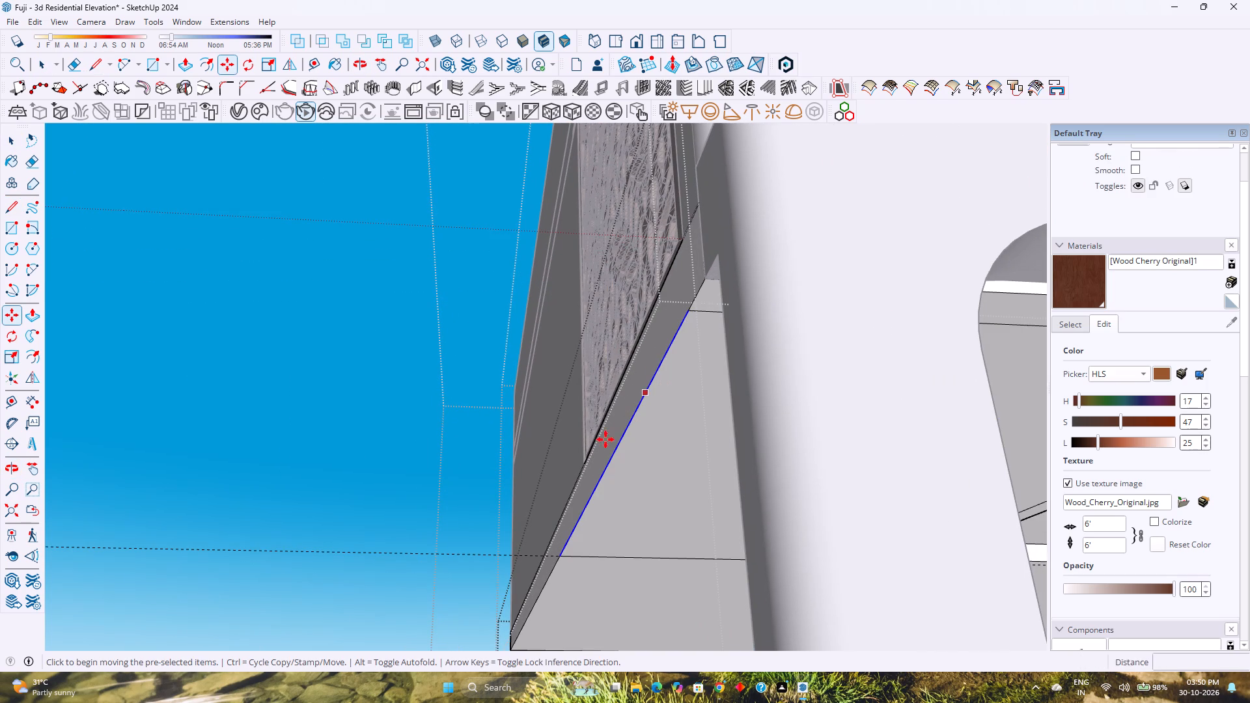
left_click(563, 556)
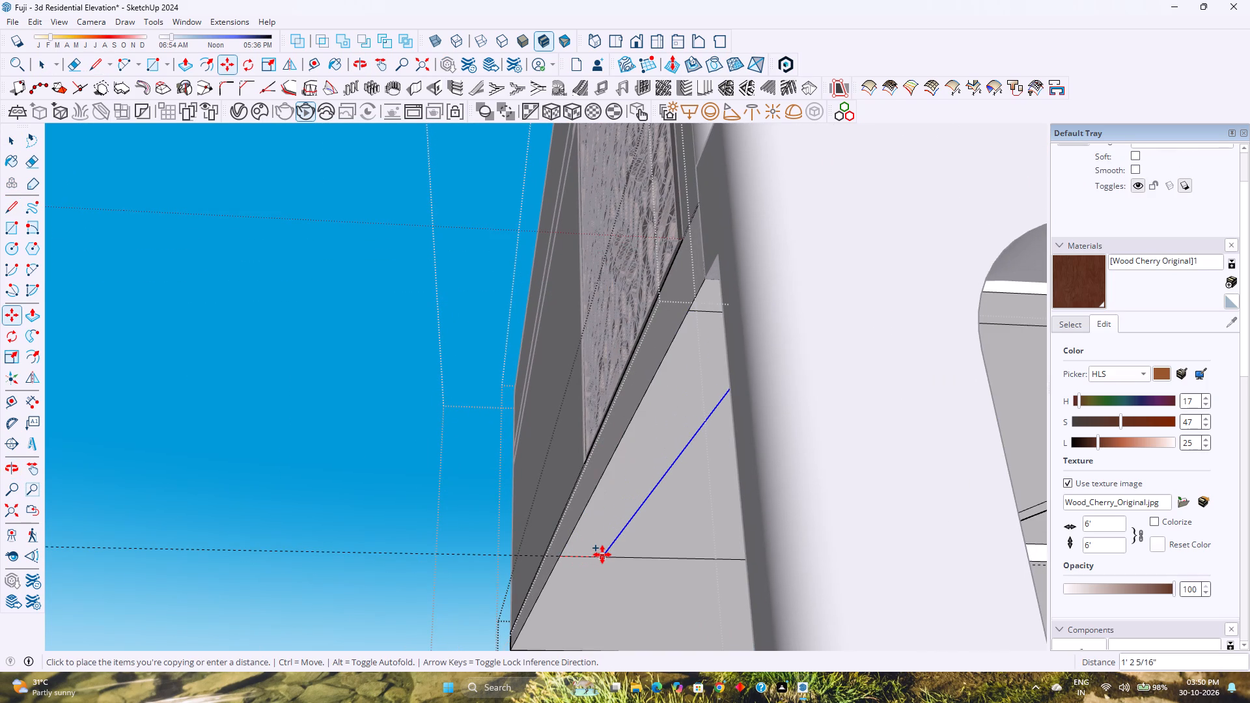
key("9")
key("Return")
Erase the short line segments between the copied edge and the slab's outer edge at both ends.
scroll(600, 543, "down", 2)
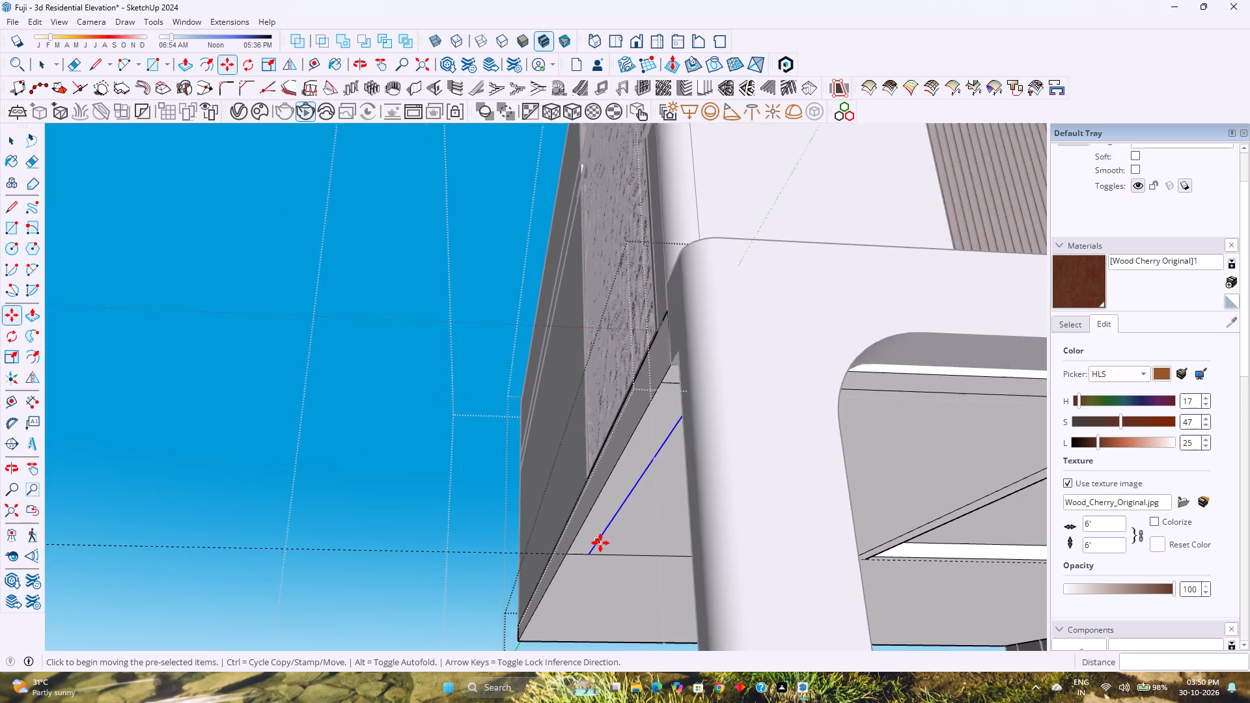
scroll(600, 543, "down", 1)
middle_click_drag(607, 542, 553, 529)
middle_click(553, 529)
key("e")
middle_click_drag(542, 529, 624, 473)
middle_click(624, 473)
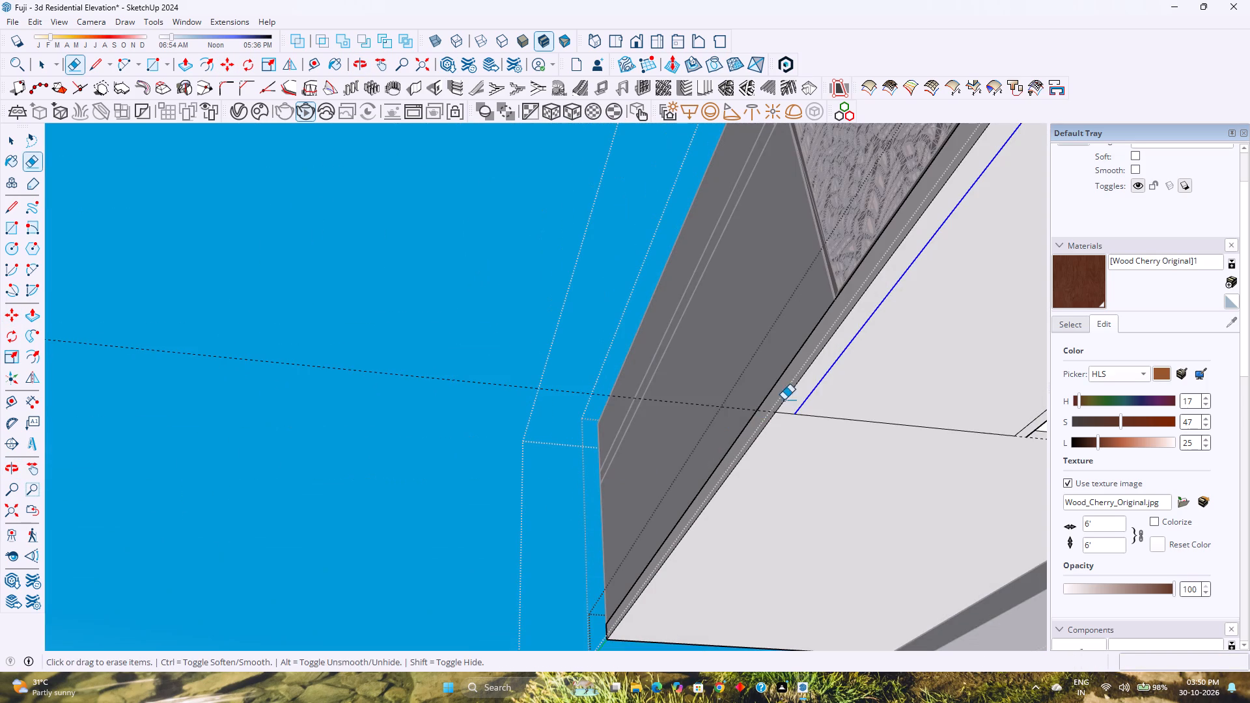
left_click(787, 416)
left_click(786, 416)
middle_click_drag(796, 404, 696, 554, "shift")
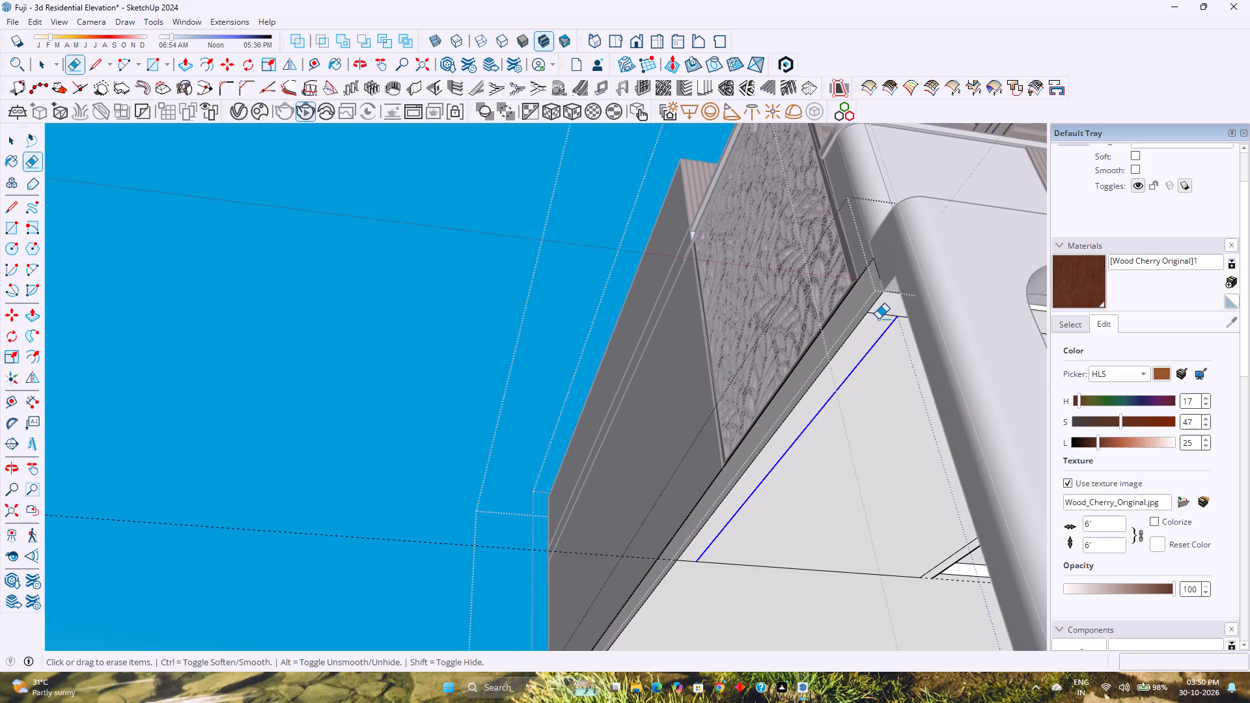
left_click(881, 314)
key("space")
Erase the short segment closing the far end of the strip between the two recesses, and leave the ceiling group.
scroll(796, 389, "down", 3)
middle_click_drag(815, 396, 729, 402)
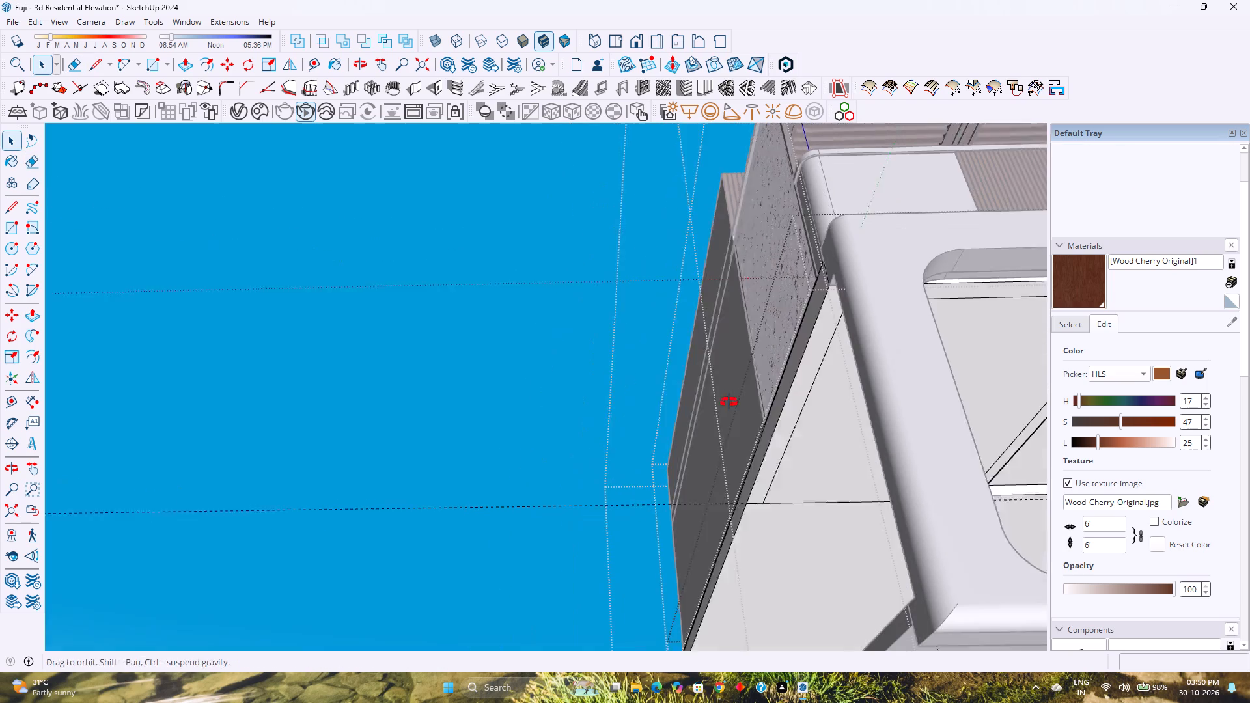
middle_click_drag(729, 402, 719, 403)
middle_click_drag(756, 398, 497, 454, "shift")
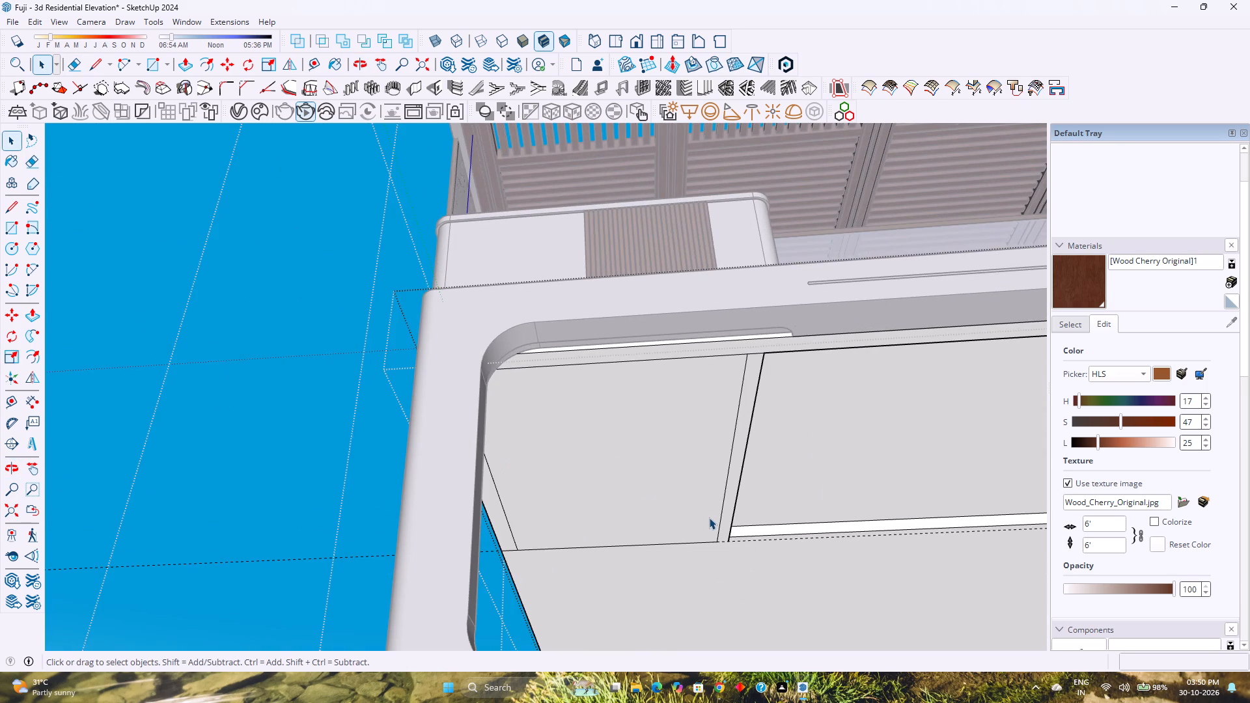
key("r")
key("r")
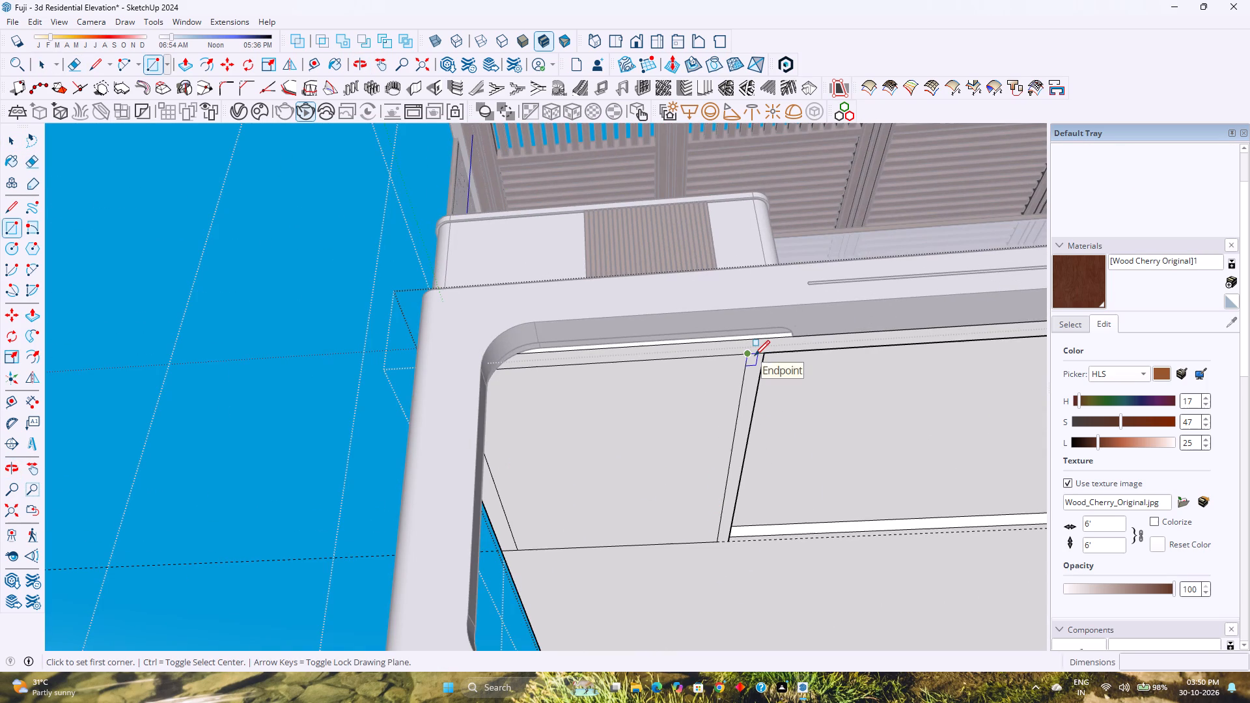
key("e")
left_click(755, 354)
key("space")
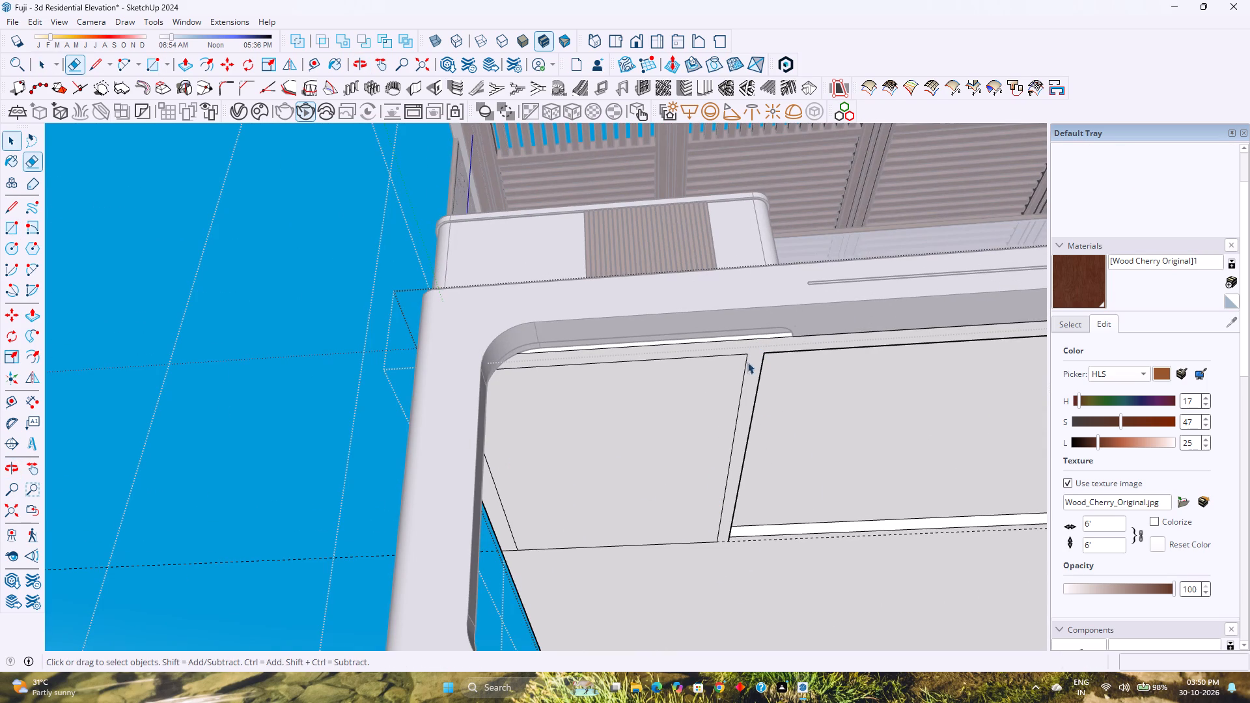
key("Escape")
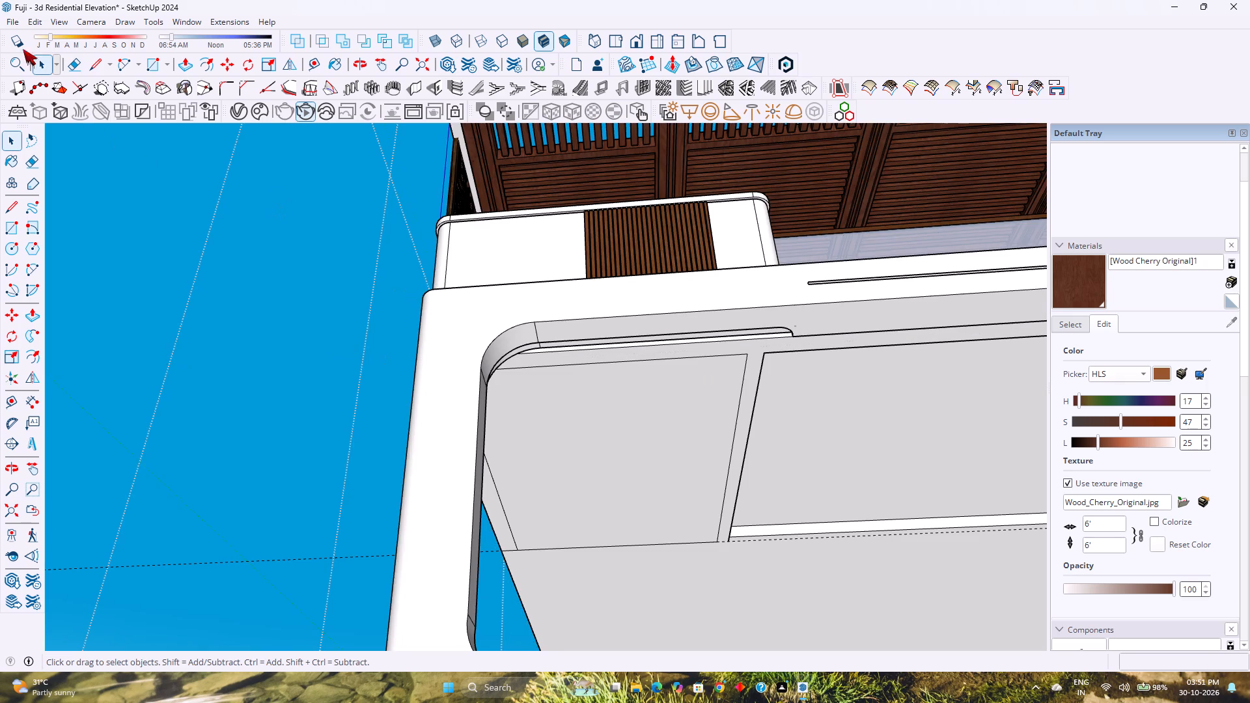
Unhide the hidden front facade and wall parts around the ground-floor ceiling.
left_click(26, 20)
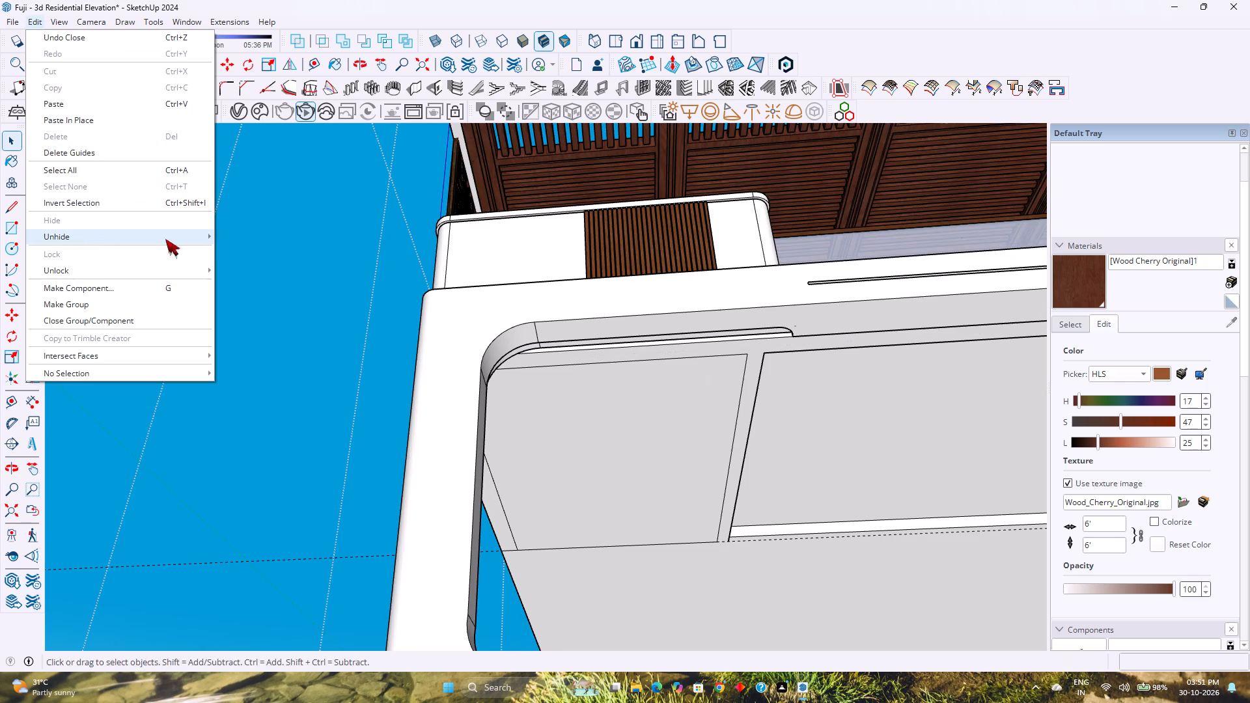
left_click(253, 269)
Push the outlined ceiling face behind the narrow facade opening up 6" to form the second recess, and leave the group.
middle_click_drag(689, 523, 653, 516)
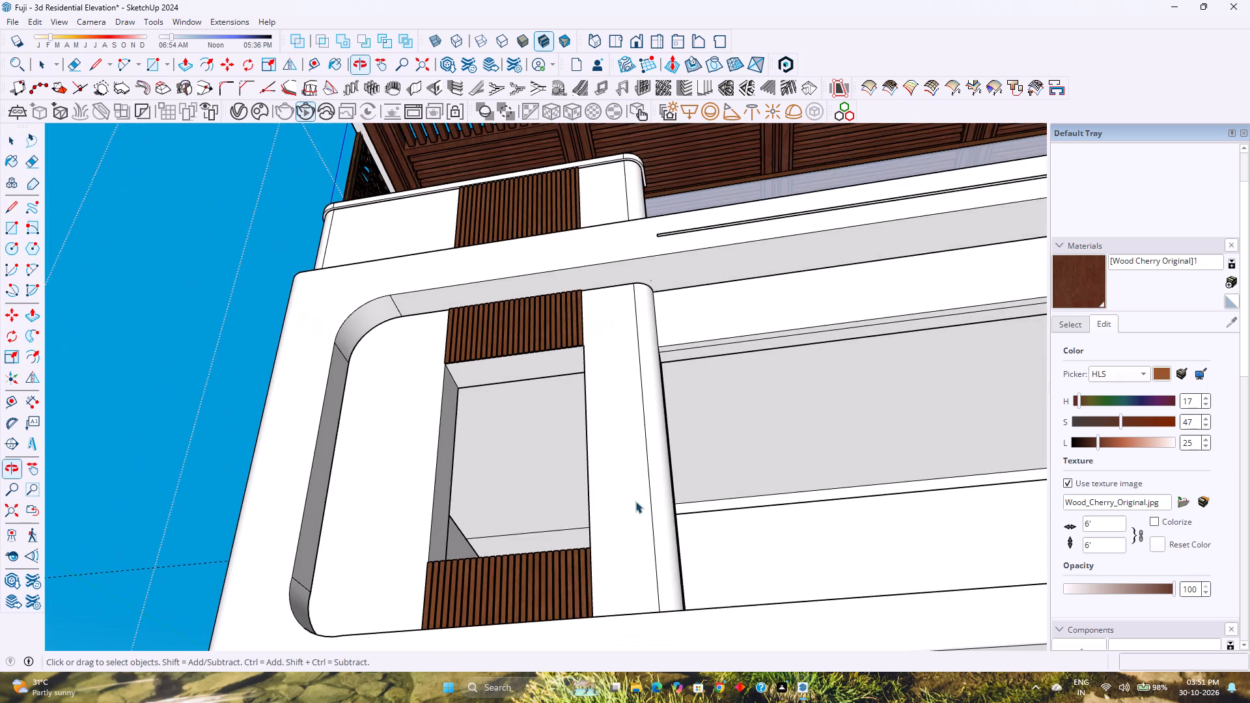
scroll(583, 466, "up", 5)
middle_click_drag(562, 454, 544, 421)
middle_click_drag(573, 447, 600, 530)
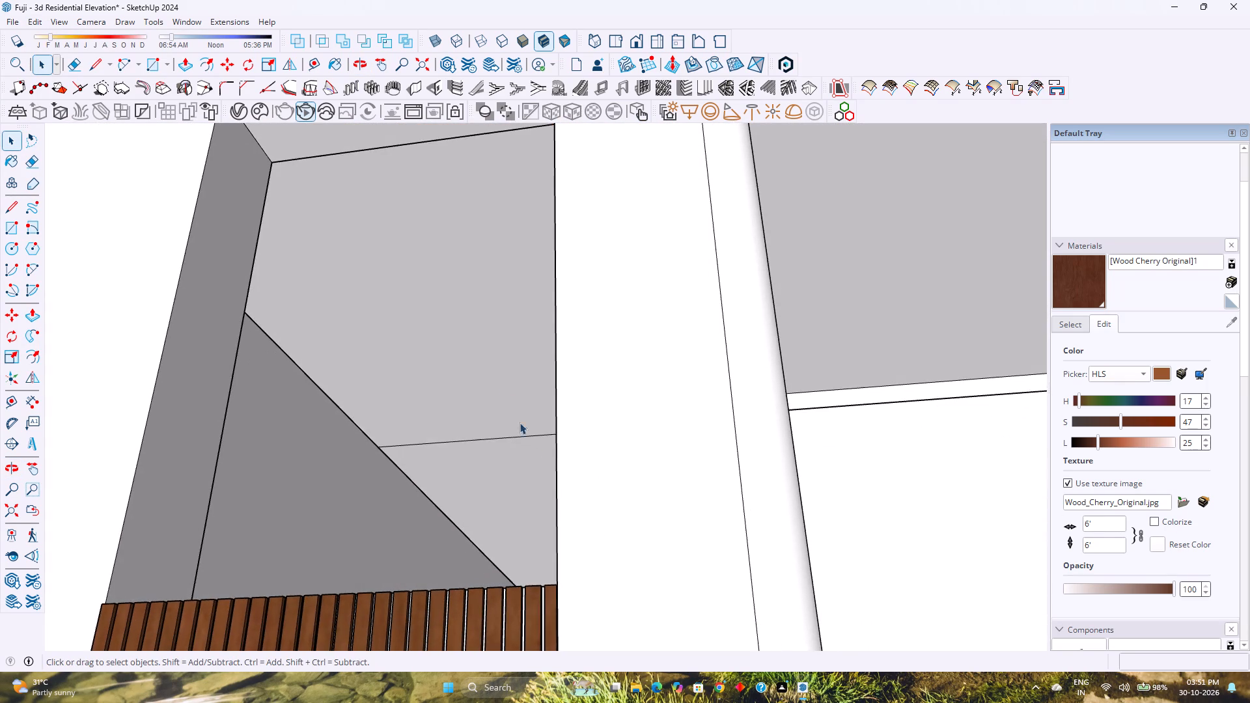
double_click(502, 384)
left_click(502, 384)
key("p")
left_click(502, 384)
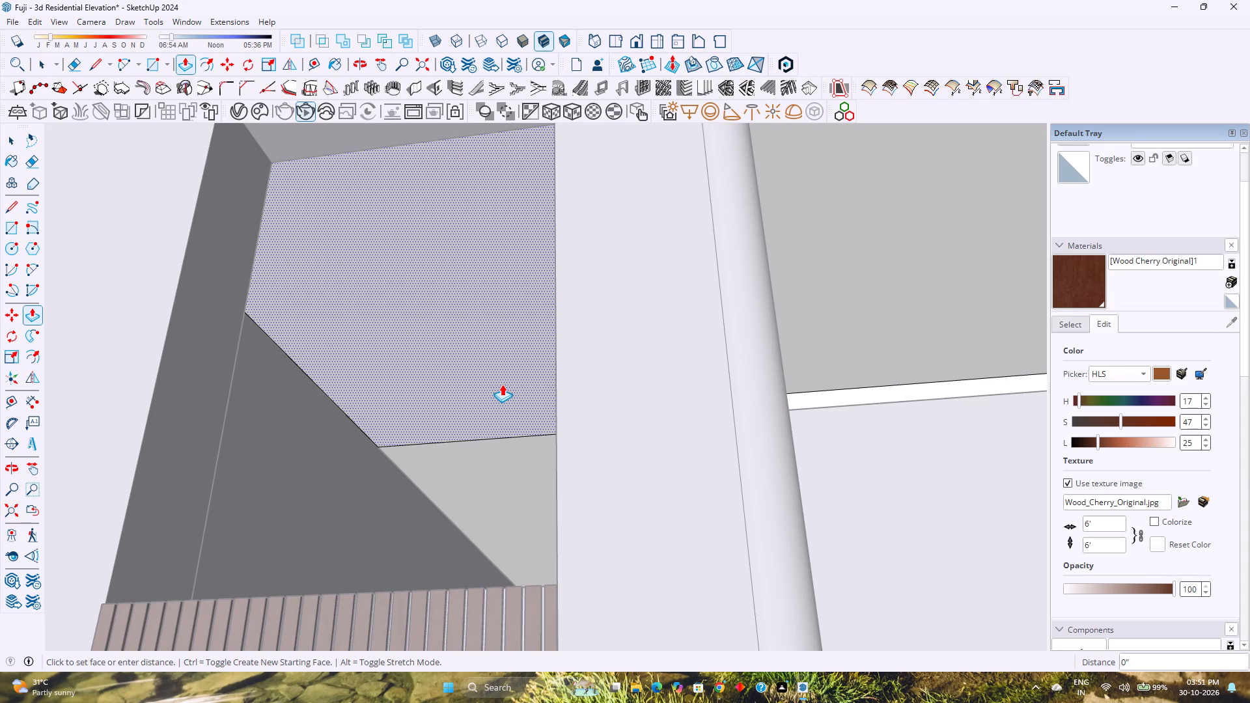
left_click(841, 264)
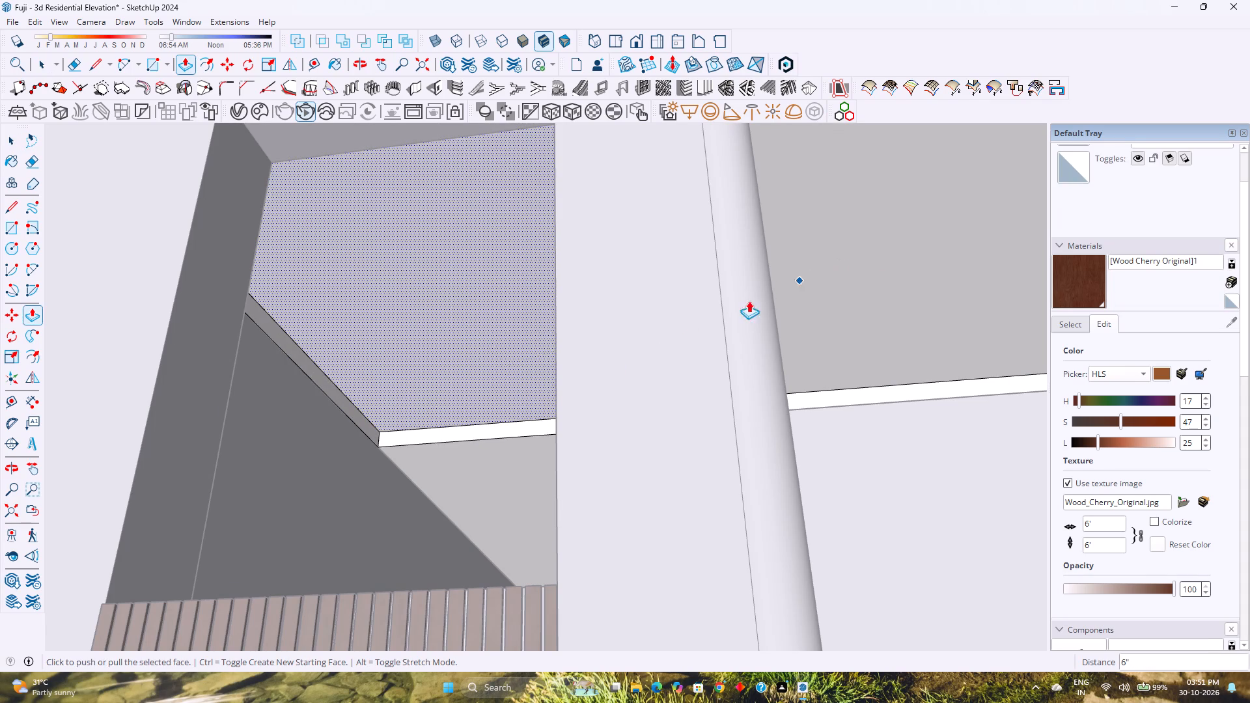
key("space")
scroll(490, 437, "down", 1)
key("Escape")
Examine the whole front facade and its ground-floor openings from several low angles.
scroll(486, 437, "down", 8)
middle_click_drag(517, 432, 396, 510)
scroll(616, 452, "down", 3)
middle_click_drag(616, 455, 602, 486)
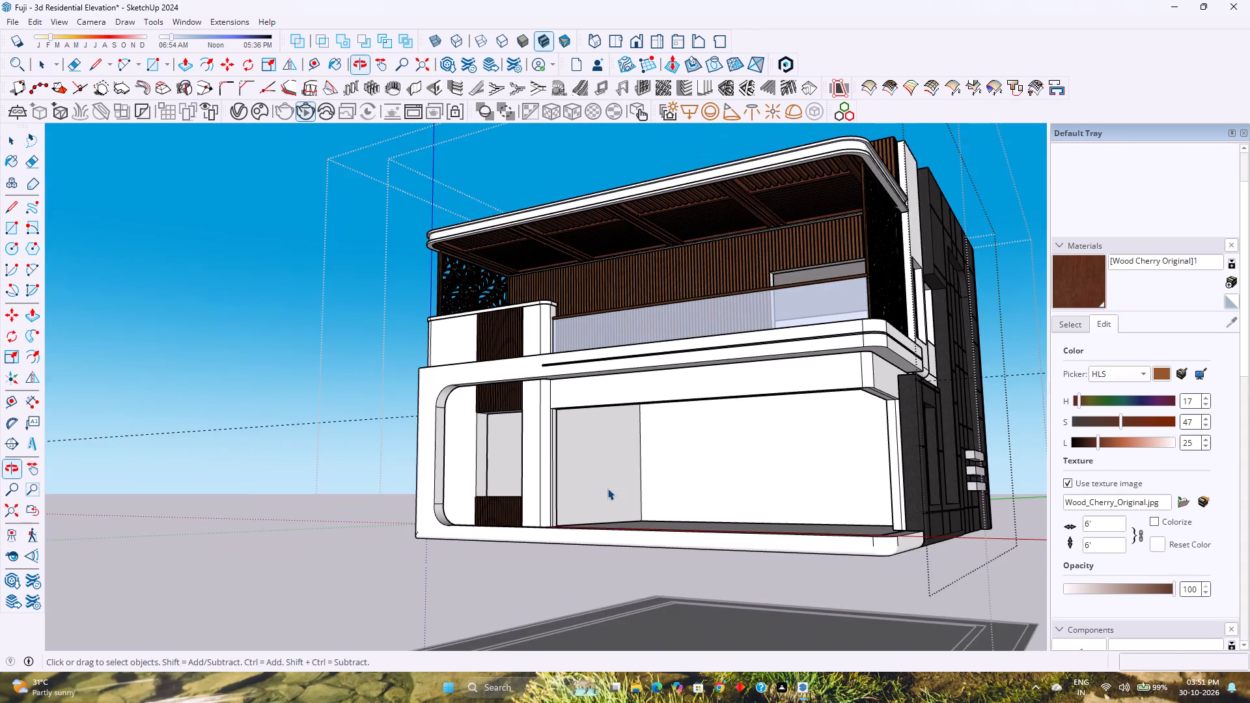
middle_click_drag(625, 494, 614, 448)
middle_click_drag(615, 445, 590, 461, "shift")
middle_click(592, 461, "shift")
middle_click_drag(594, 463, 605, 489)
middle_click_drag(619, 499, 608, 495, "shift")
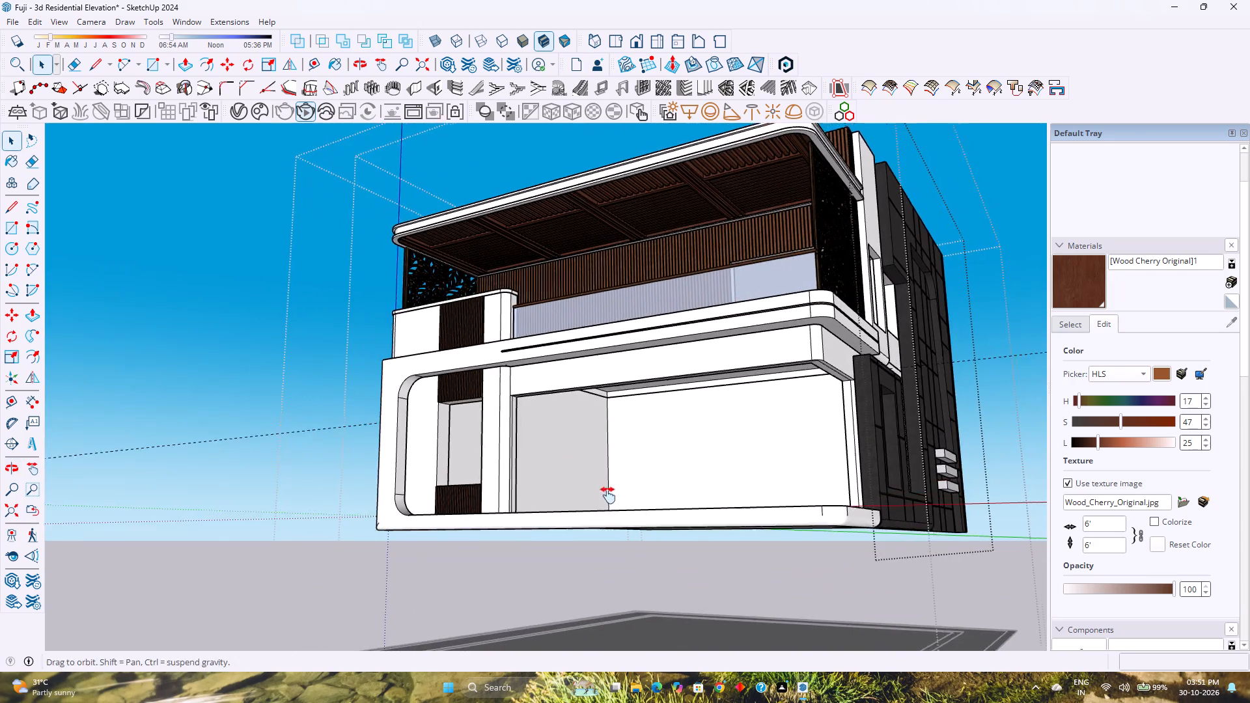
middle_click_drag(608, 495, 574, 472, "shift")
middle_click_drag(574, 471, 584, 494)
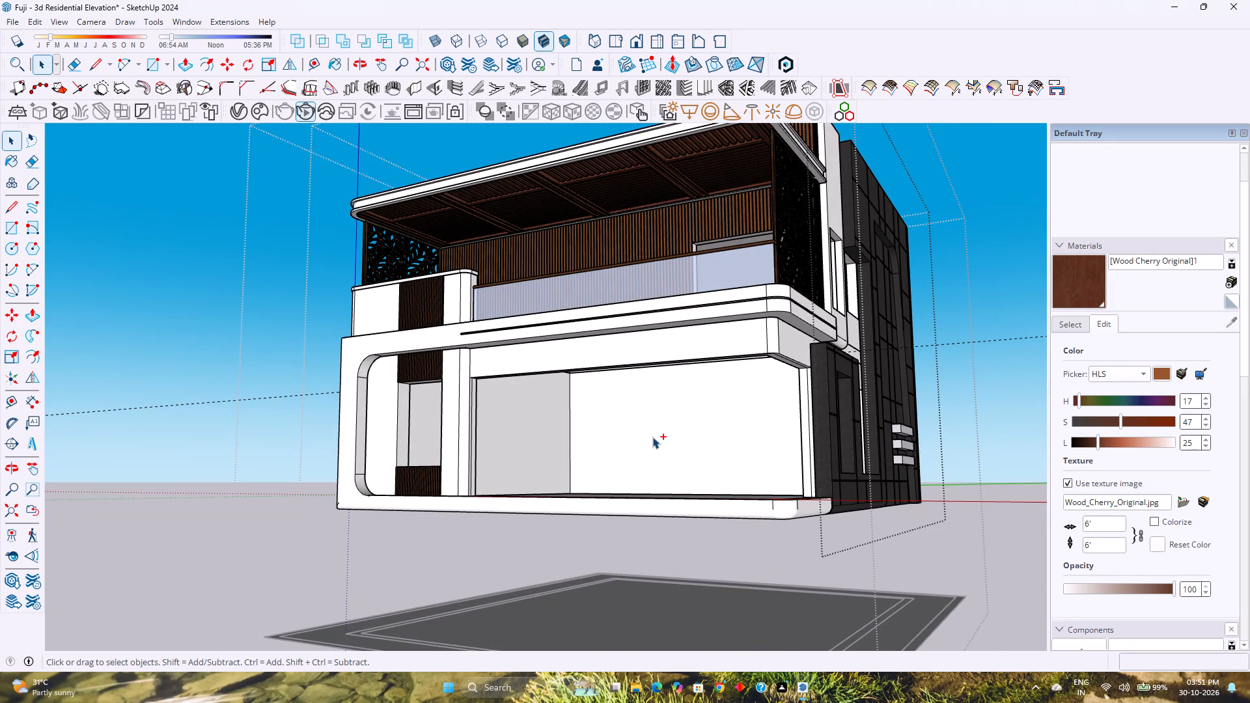
Save the model.
key("ctrl+s")
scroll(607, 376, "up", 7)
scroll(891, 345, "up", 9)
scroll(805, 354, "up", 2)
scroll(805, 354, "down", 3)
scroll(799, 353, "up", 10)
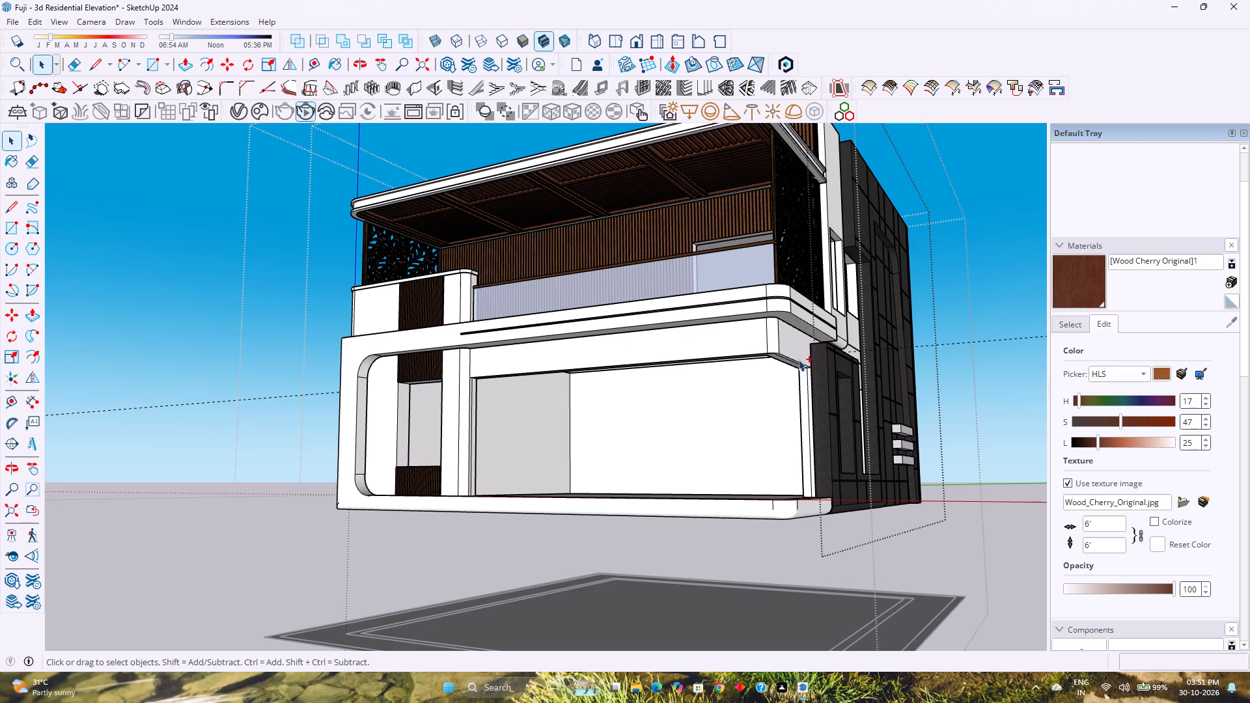
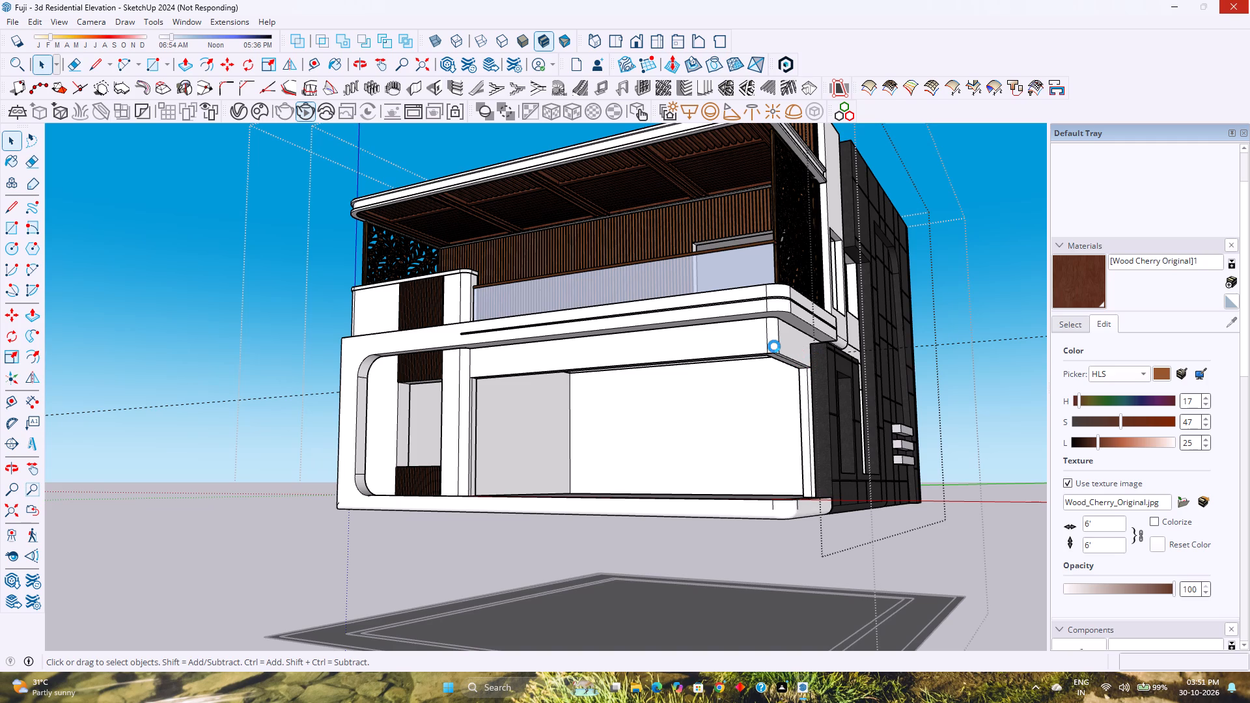
Open the ground-floor wall group and delete the stray edges on the side wall end and beam underside around the wide opening.
double_click(774, 346)
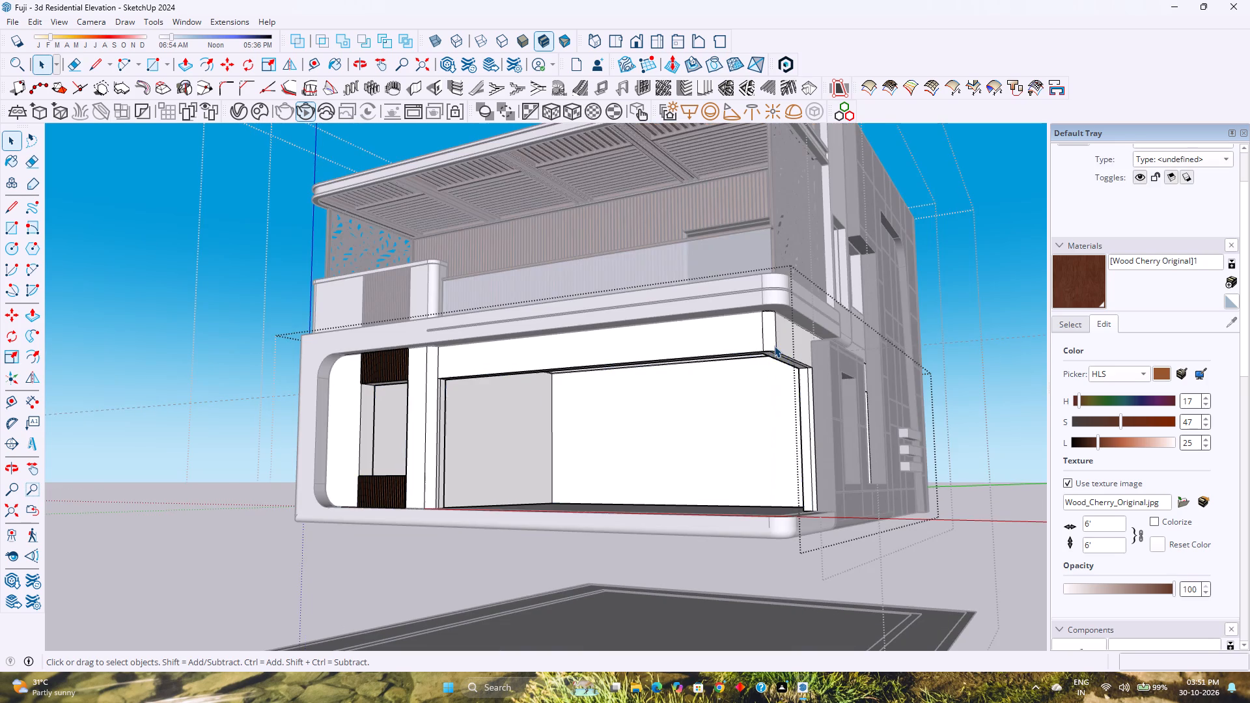
scroll(811, 414, "up", 7)
middle_click_drag(807, 413, 827, 376)
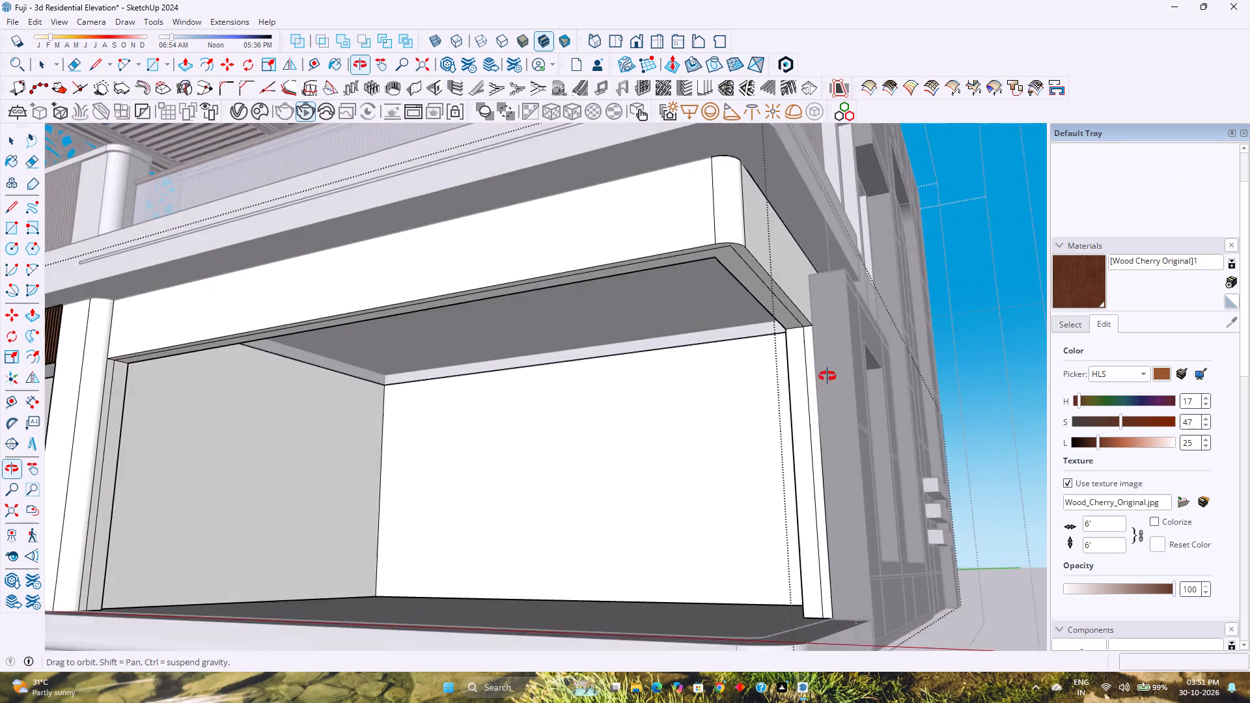
middle_click_drag(827, 376, 829, 376)
middle_click(829, 376)
middle_click(829, 376)
scroll(510, 420, "up", 4)
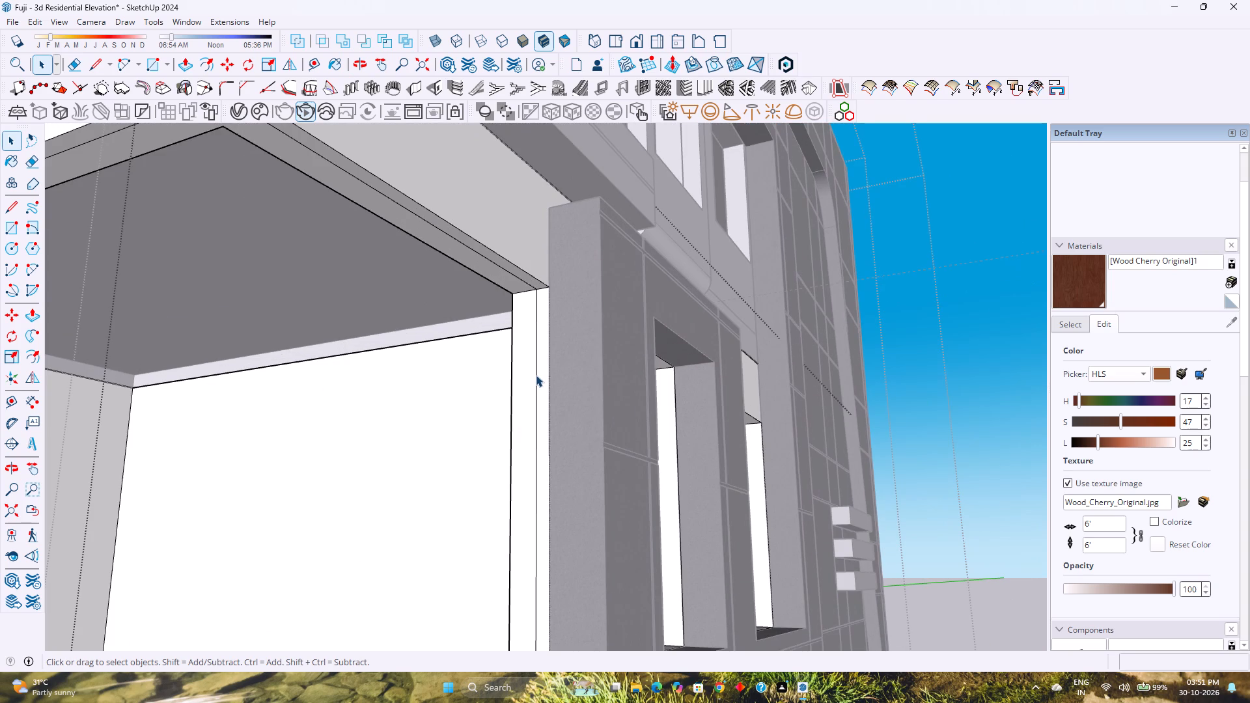
left_click(536, 375)
key("Delete")
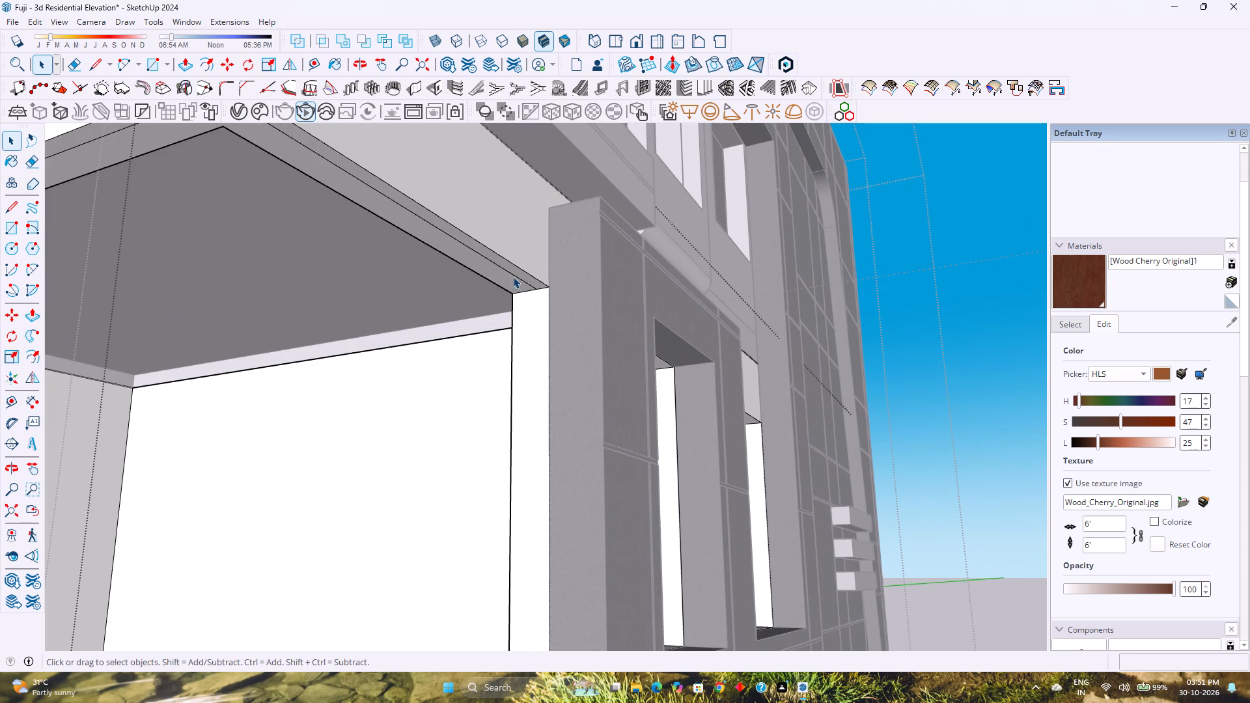
left_click(510, 275)
key("Delete")
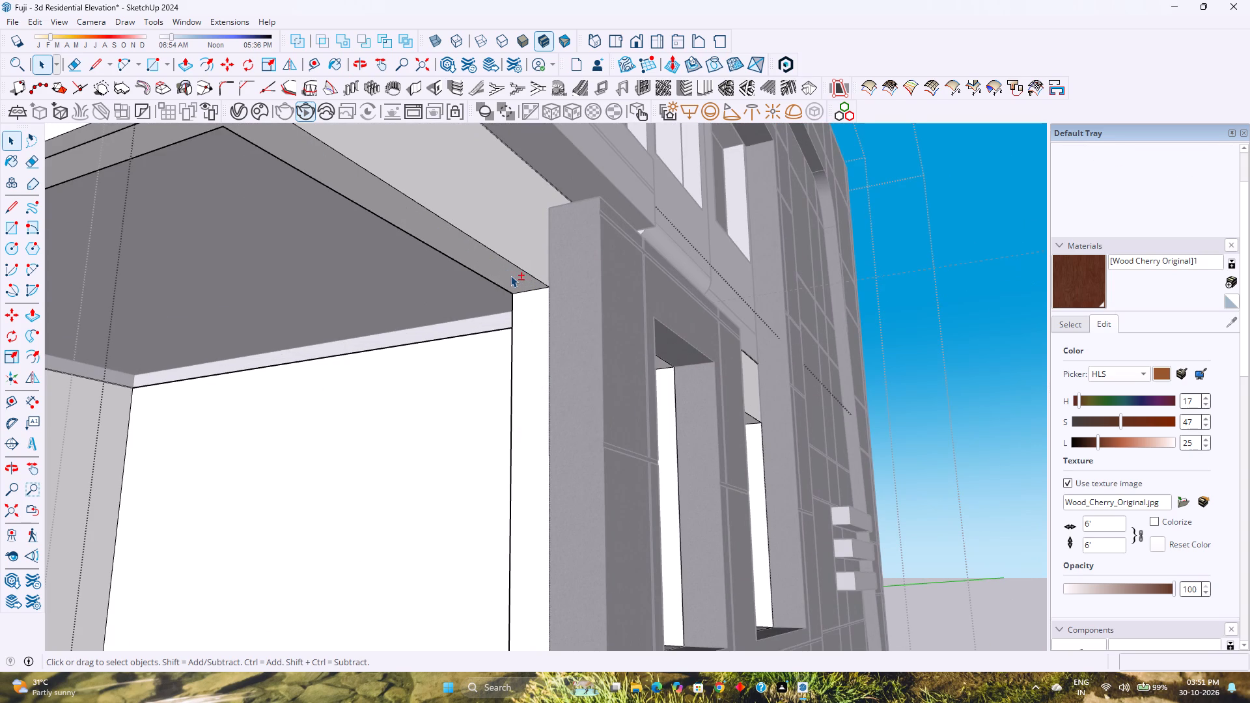
middle_click_drag(510, 275, 685, 293, "shift")
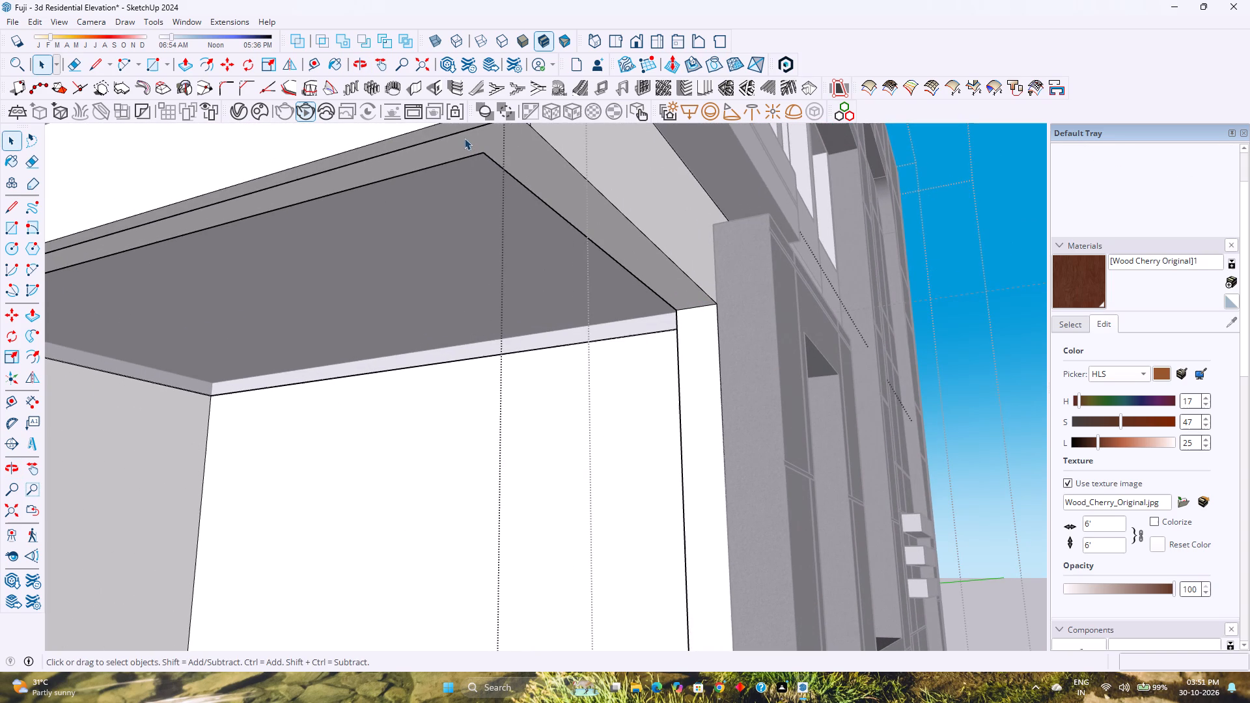
left_click(466, 133)
left_click(460, 133)
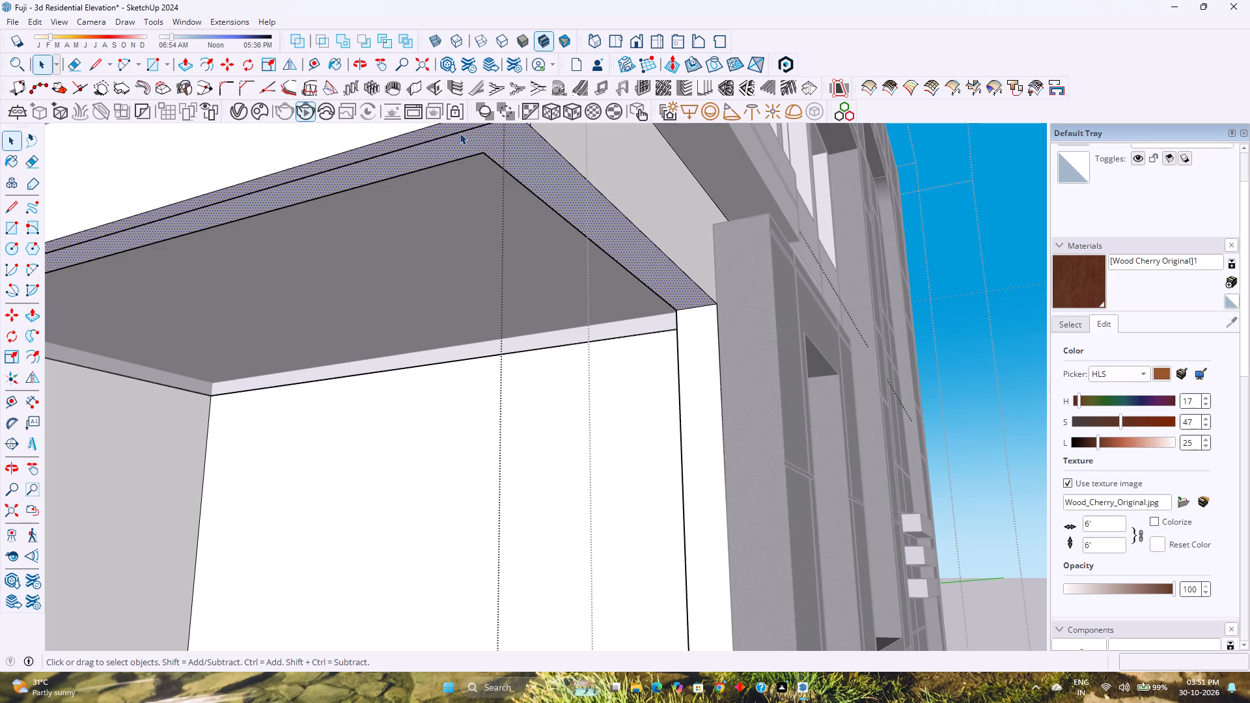
key("Delete")
Delete the stray vertical edge on the wall end beside the white column at the other side of the wide opening.
scroll(540, 214, "down", 2)
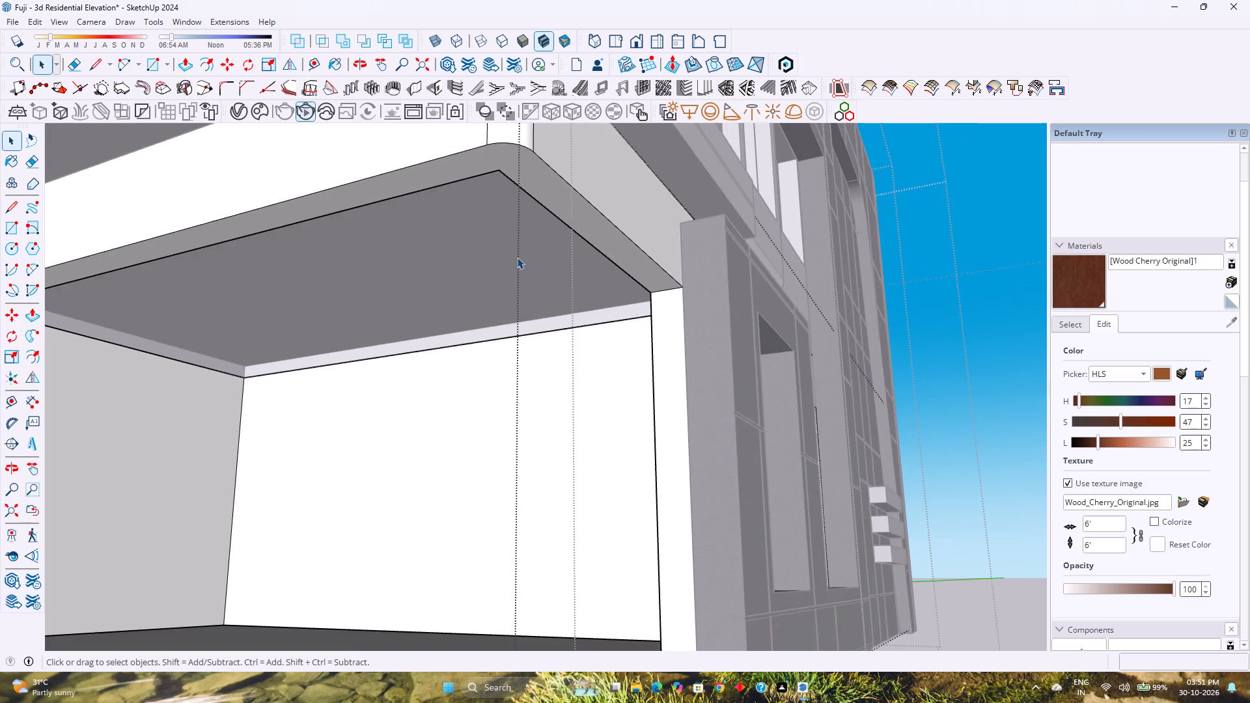
scroll(516, 258, "down", 3)
scroll(293, 320, "down", 1)
middle_click_drag(223, 328, 480, 337, "shift")
middle_click(480, 337, "shift")
middle_click_drag(481, 335, 355, 379)
middle_click(352, 379)
middle_click_drag(522, 418, 379, 452)
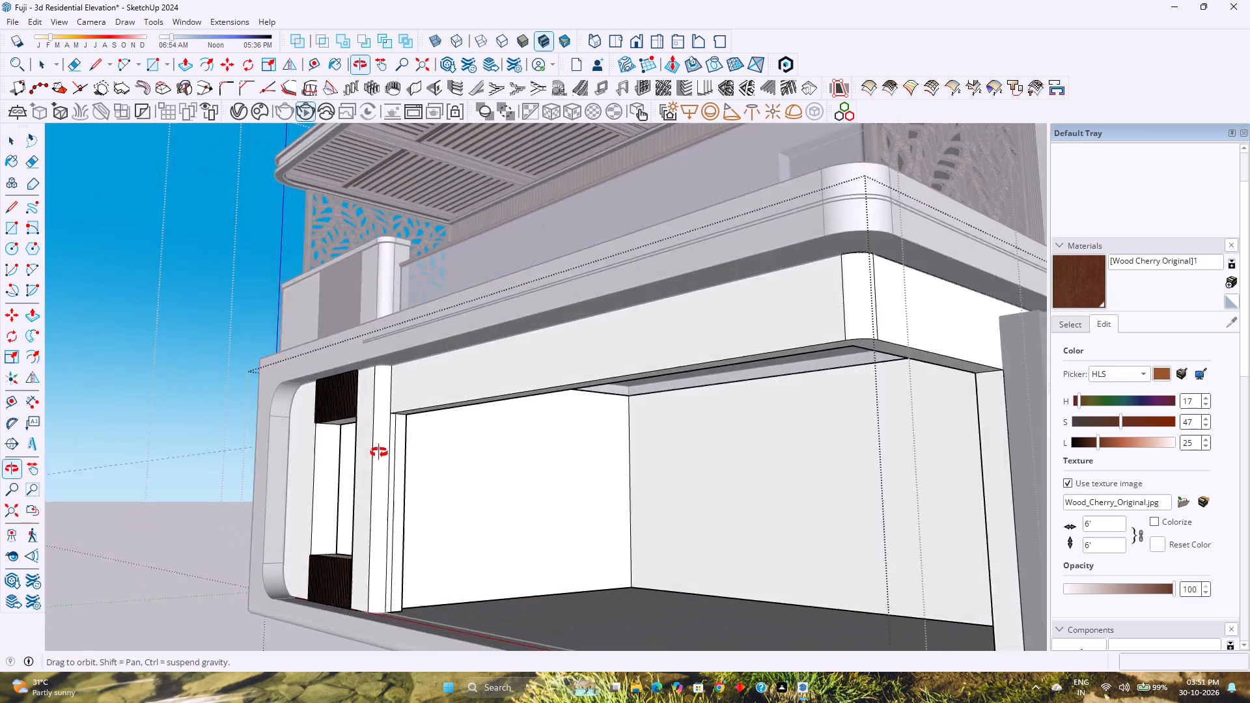
middle_click_drag(379, 452, 365, 460)
middle_click(350, 473)
scroll(348, 476, "down", 1)
middle_click_drag(376, 491, 377, 393, "shift")
middle_click_drag(415, 387, 339, 449)
middle_click(339, 449)
middle_click_drag(277, 477, 395, 316, "shift")
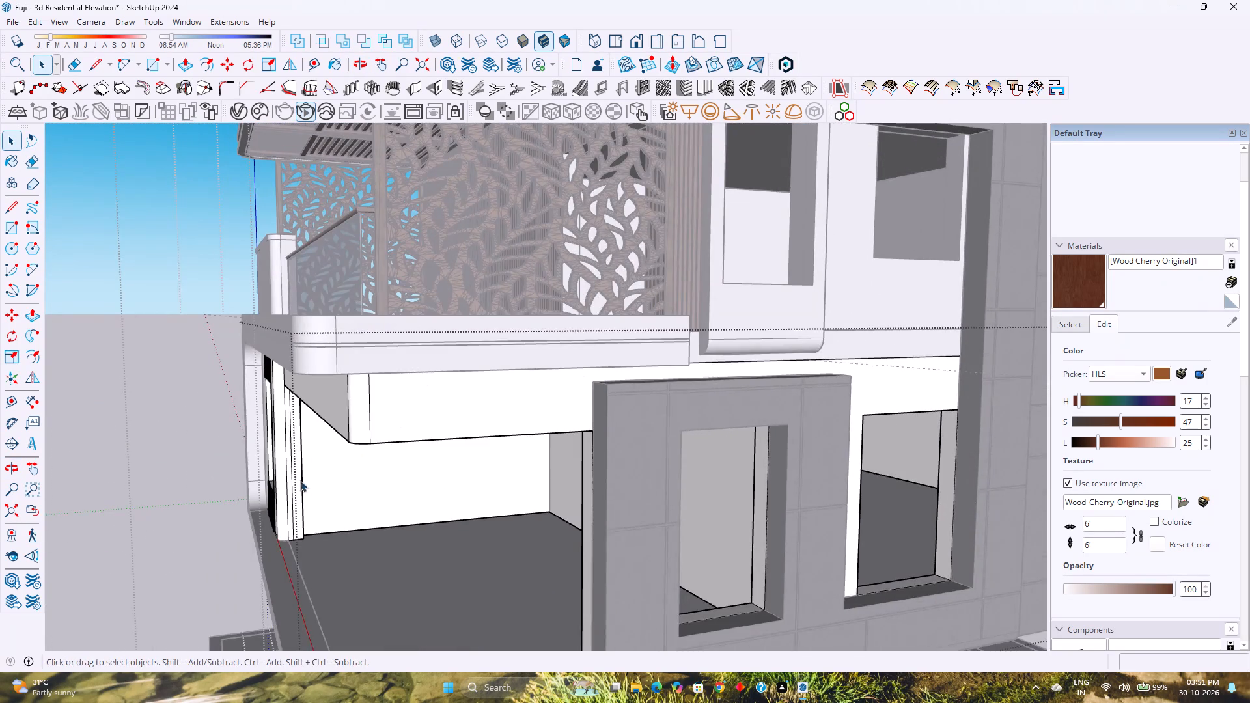
scroll(295, 482, "up", 7)
left_click(287, 445)
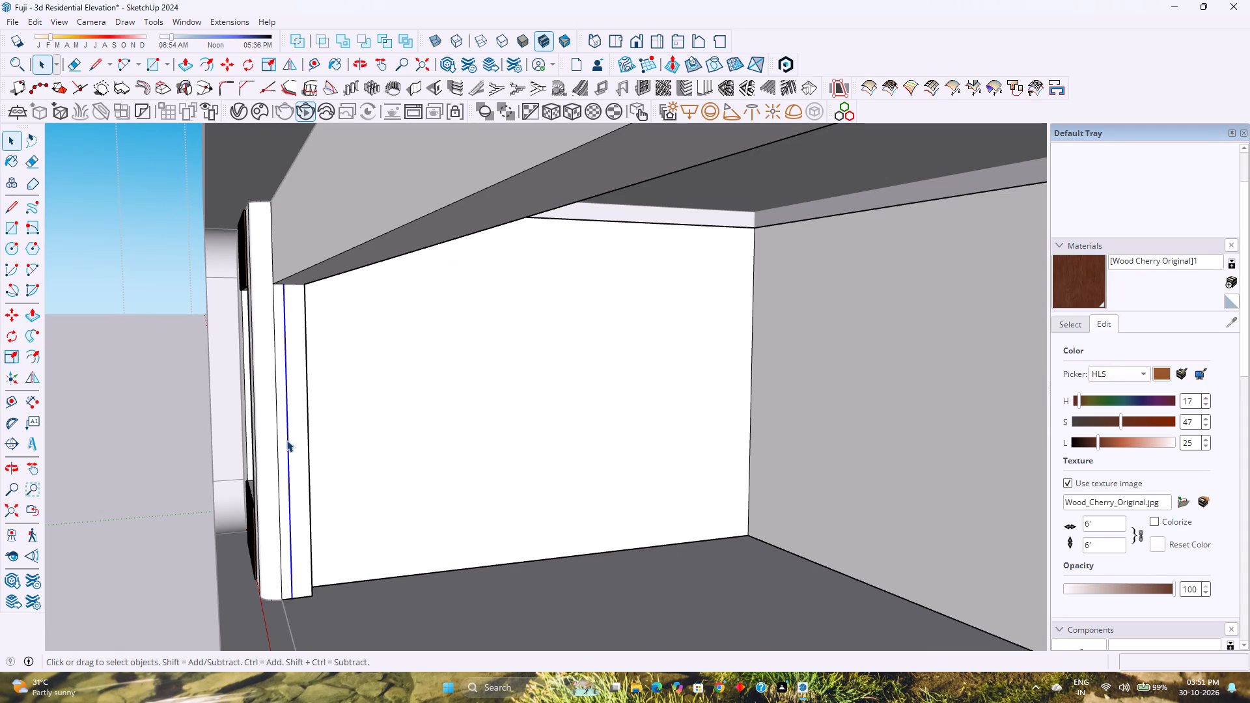
key("Delete")
Unhide the hidden corner glazing in the ground-floor opening and leave the wall group.
scroll(284, 441, "down", 14)
middle_click_drag(339, 543, 450, 476, "shift")
middle_click(454, 474, "shift")
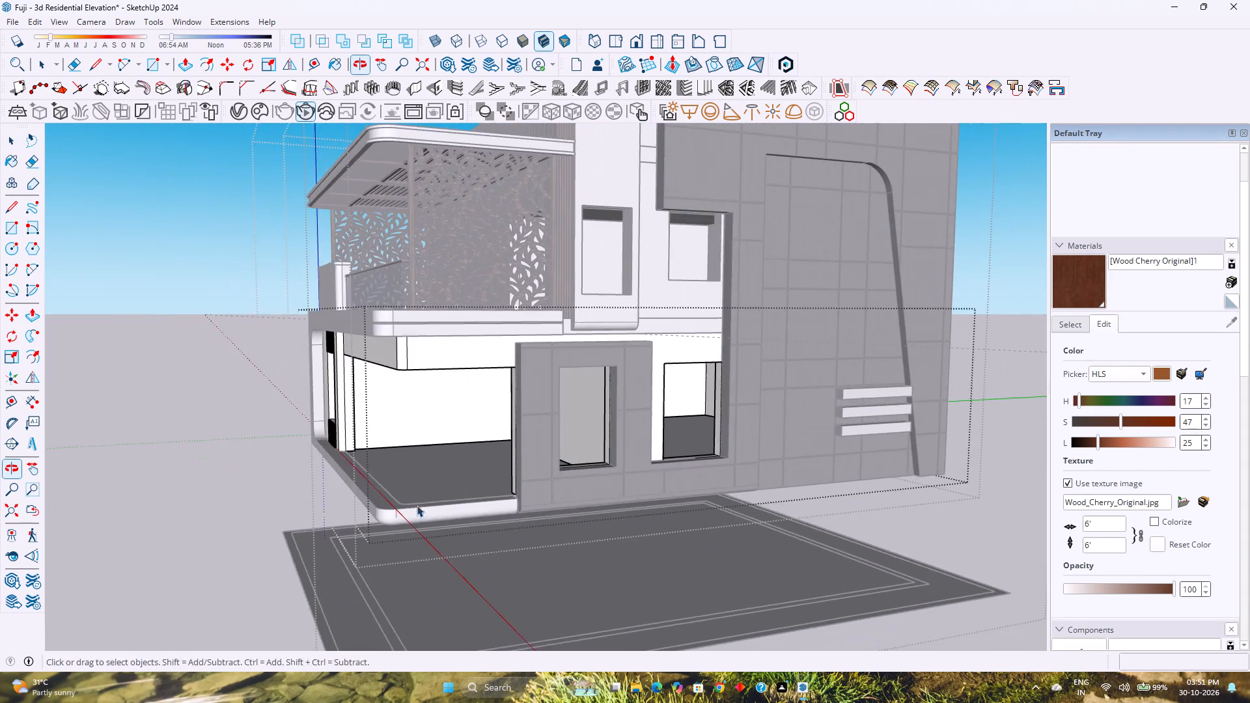
middle_click_drag(417, 518, 605, 477)
middle_click(605, 476)
scroll(583, 459, "up", 2)
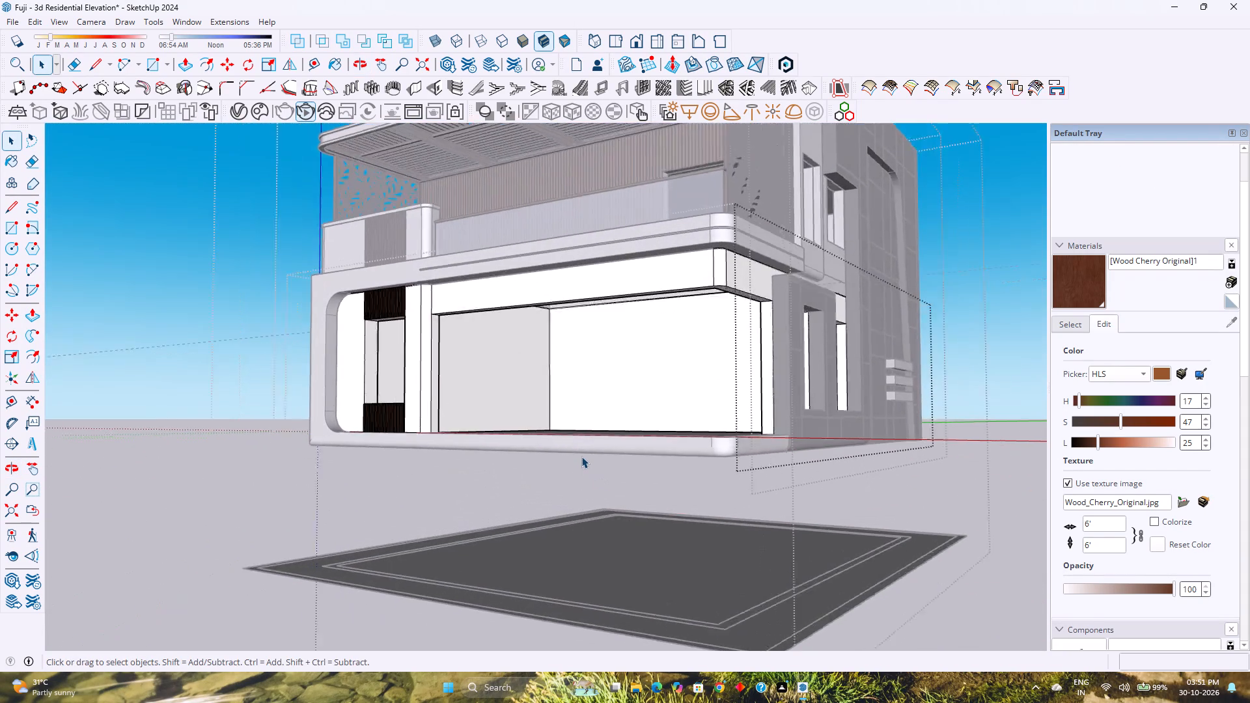
scroll(581, 456, "up", 2)
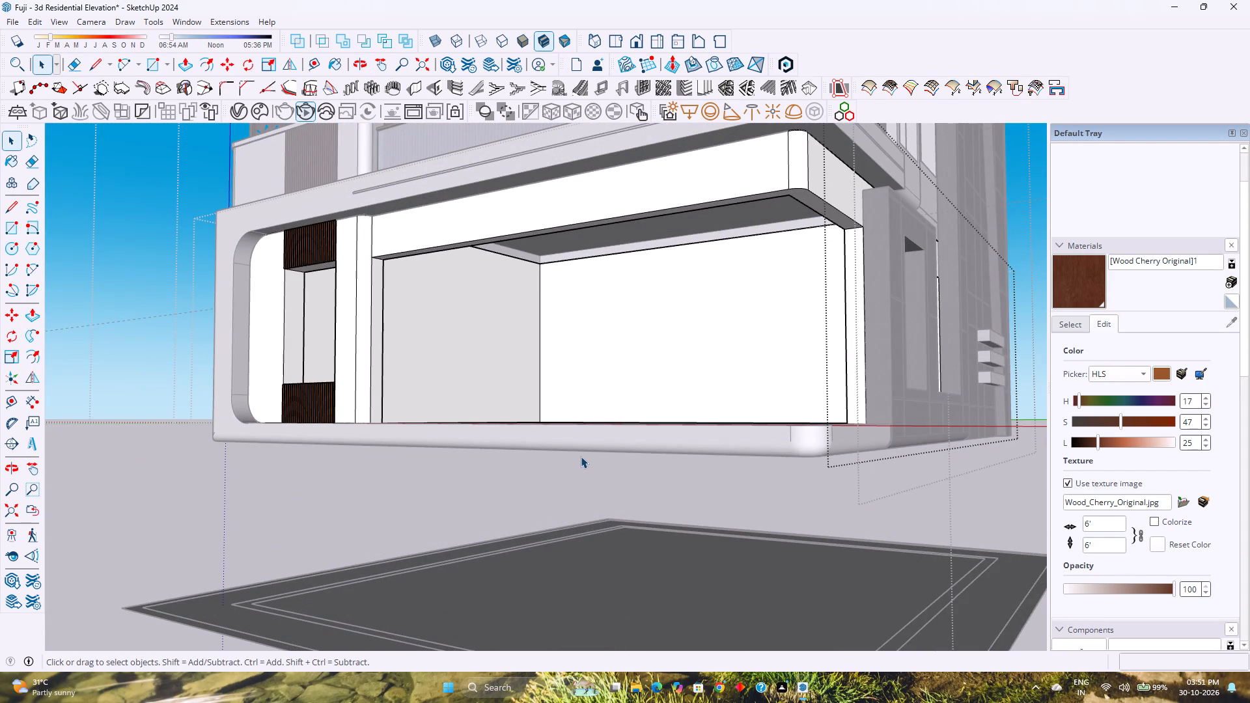
middle_click_drag(562, 439, 578, 514)
middle_click(577, 514)
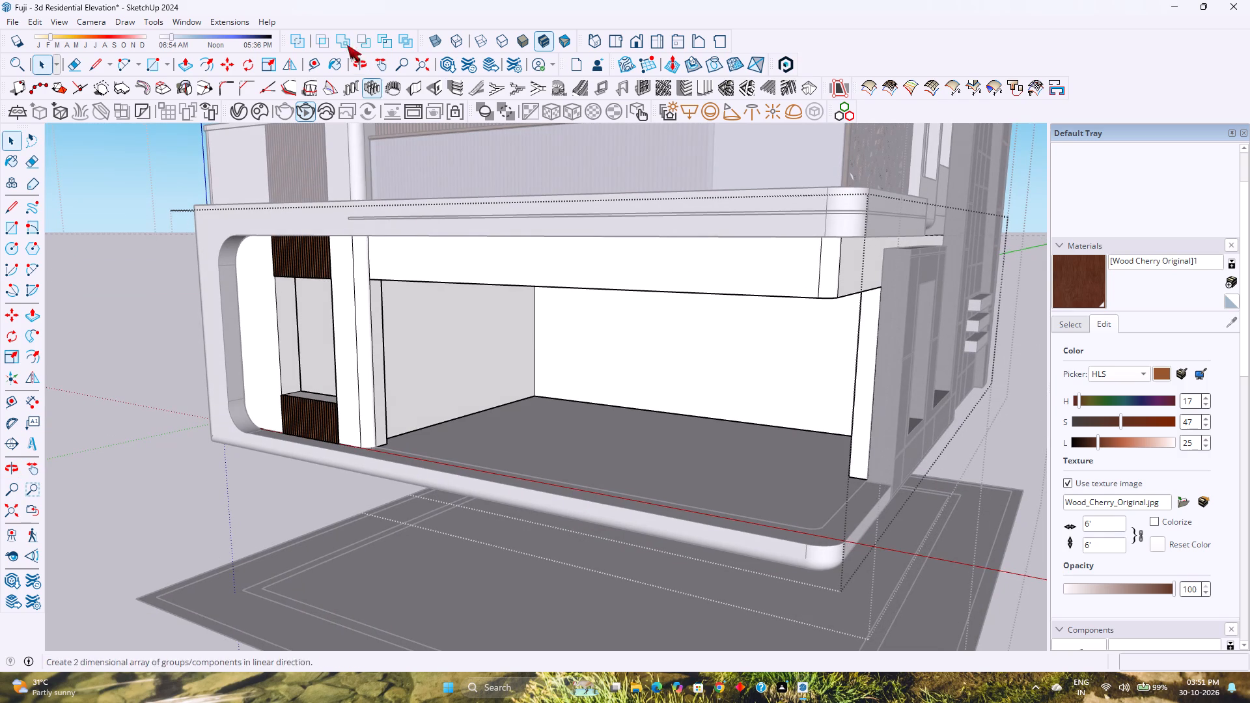
left_click(177, 20)
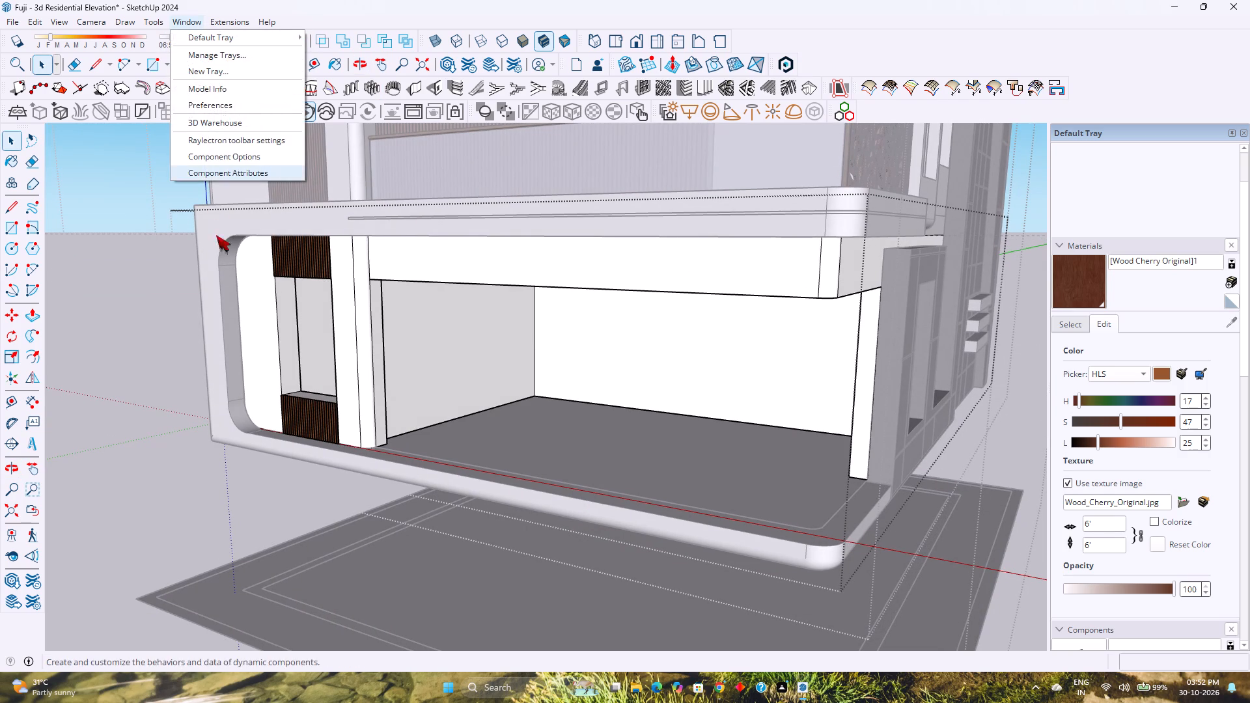
key("Escape")
scroll(340, 326, "down", 4)
middle_click_drag(342, 348, 354, 328)
middle_click(356, 328)
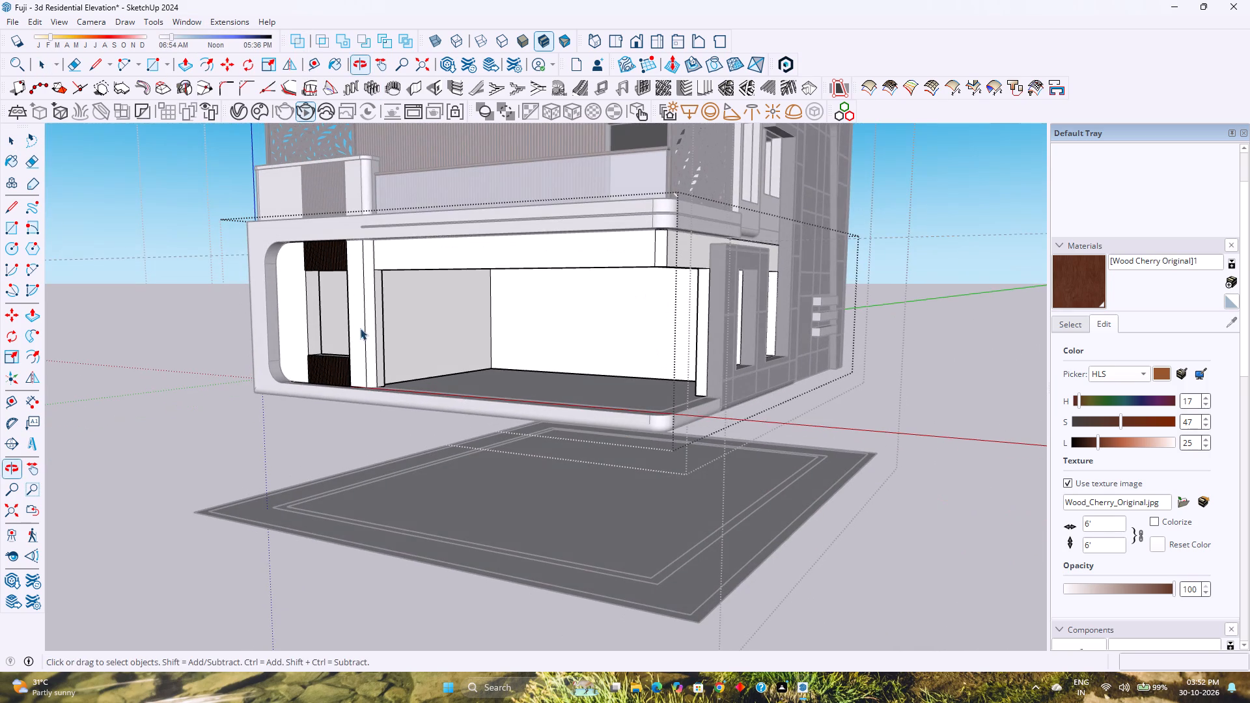
left_click(39, 21)
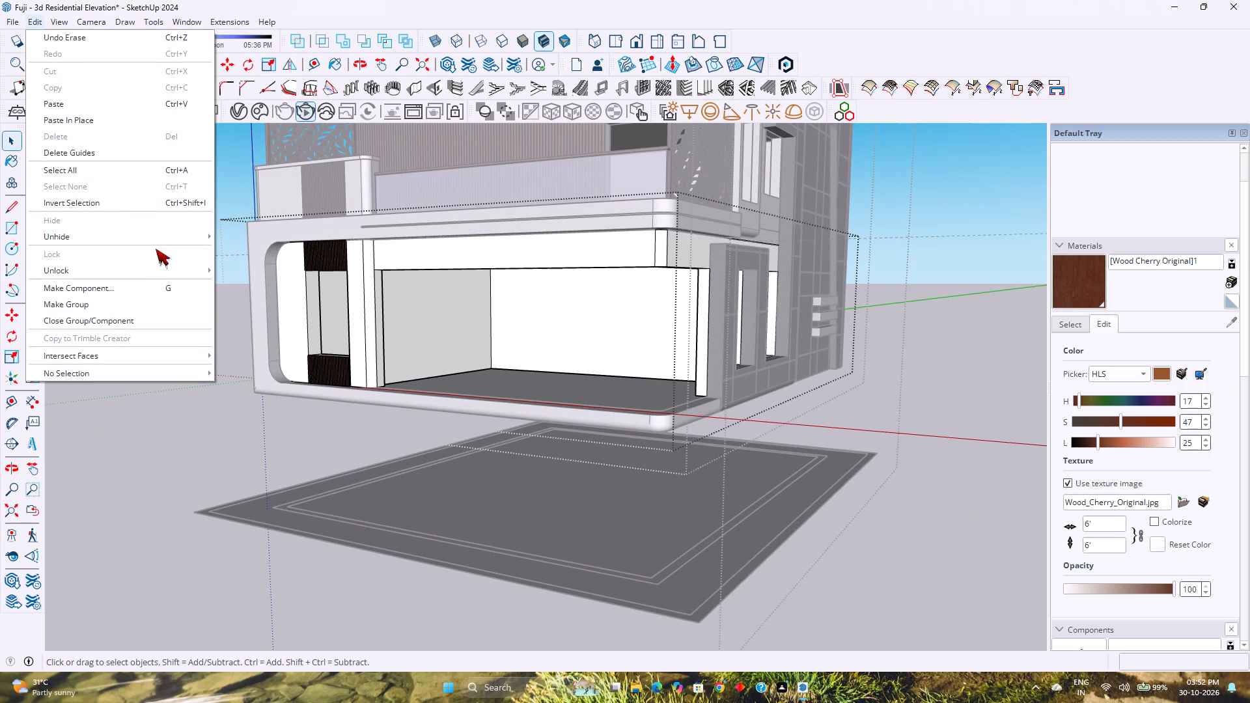
left_click(153, 240)
left_click(274, 273)
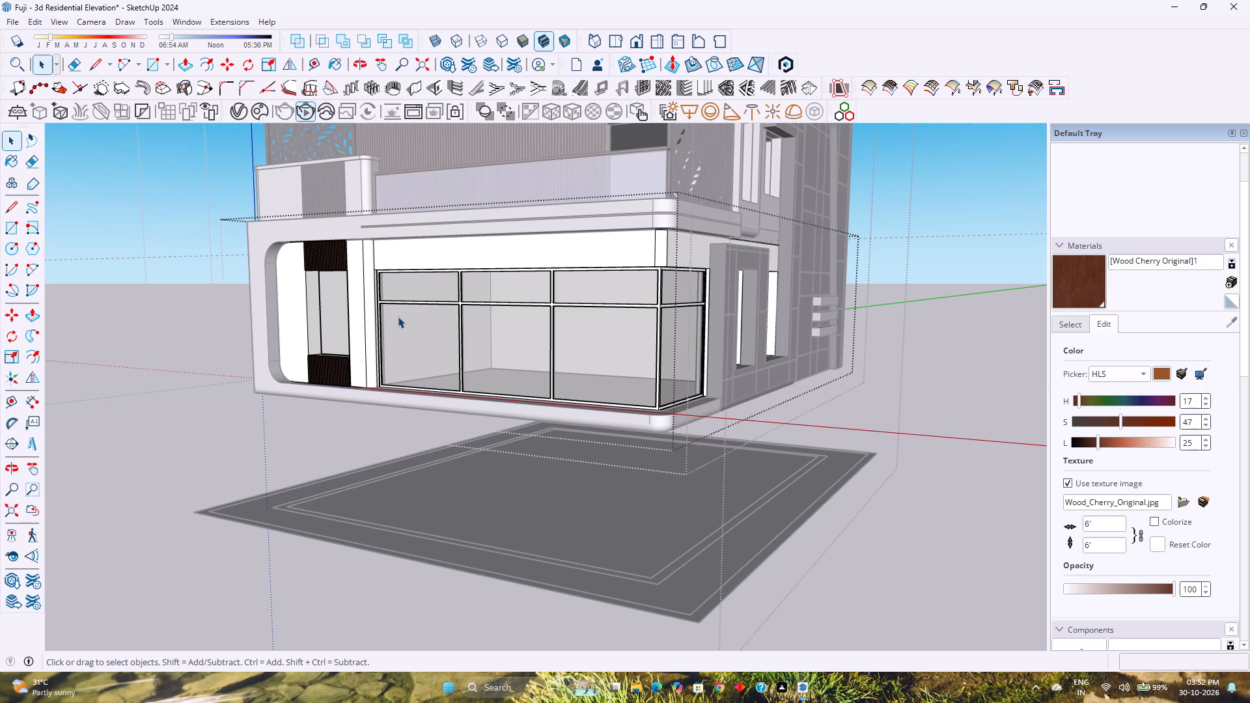
key("Escape")
Save the model.
scroll(443, 324, "down", 3)
middle_click_drag(467, 325, 520, 465, "shift")
key("ctrl+s")
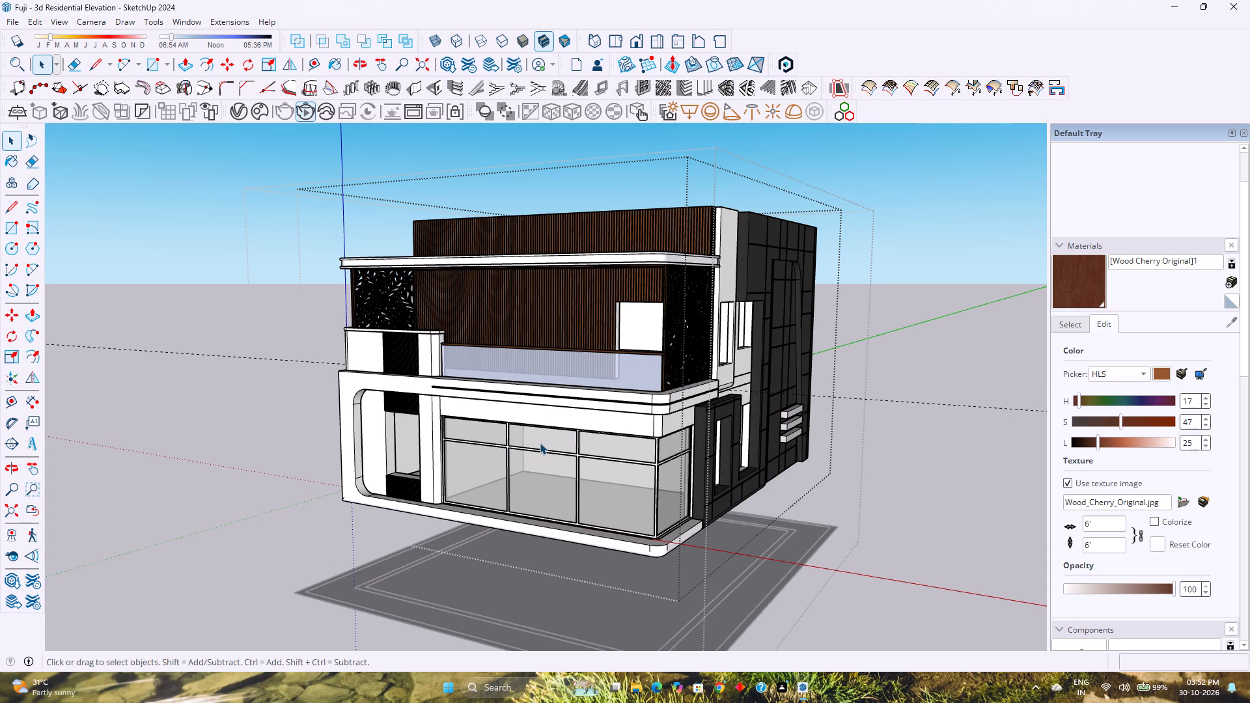
Delete all guides from the model.
scroll(549, 355, "down", 2)
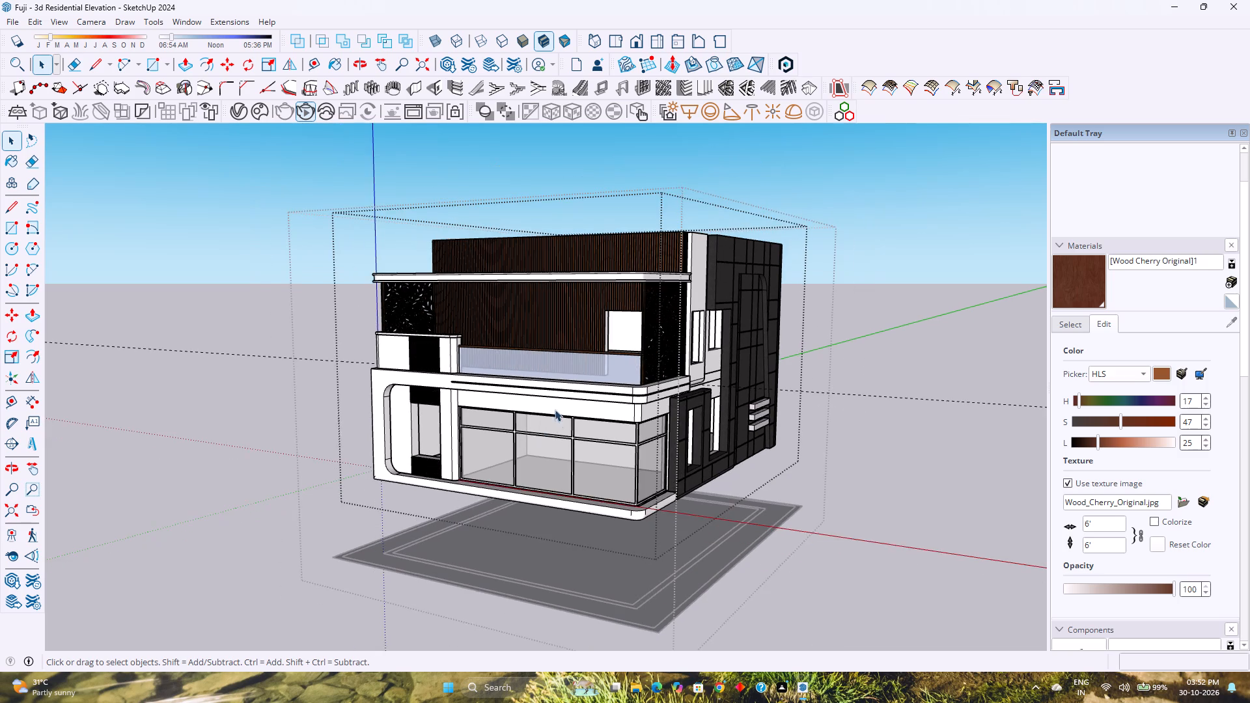
middle_click_drag(558, 417, 566, 401)
middle_click(566, 401)
left_click(40, 20)
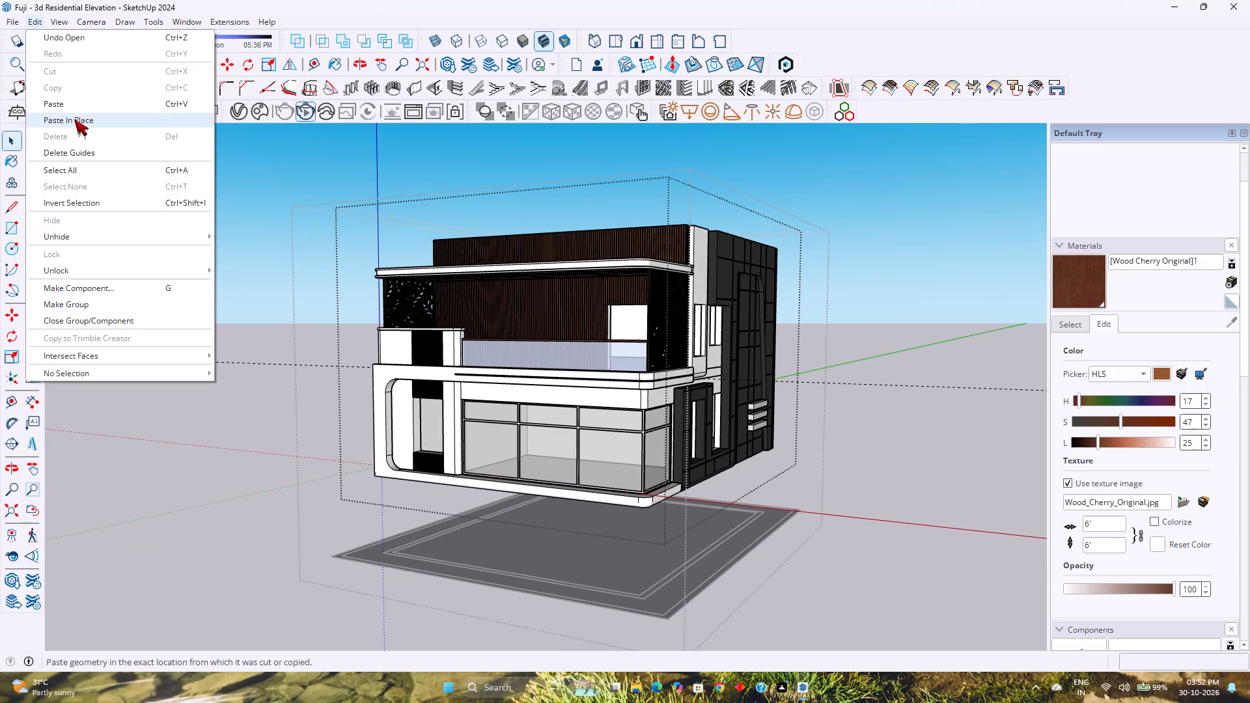
left_click(82, 148)
Examine the front facade, corner glazing and building underside from several low angles.
middle_click_drag(553, 485, 559, 441)
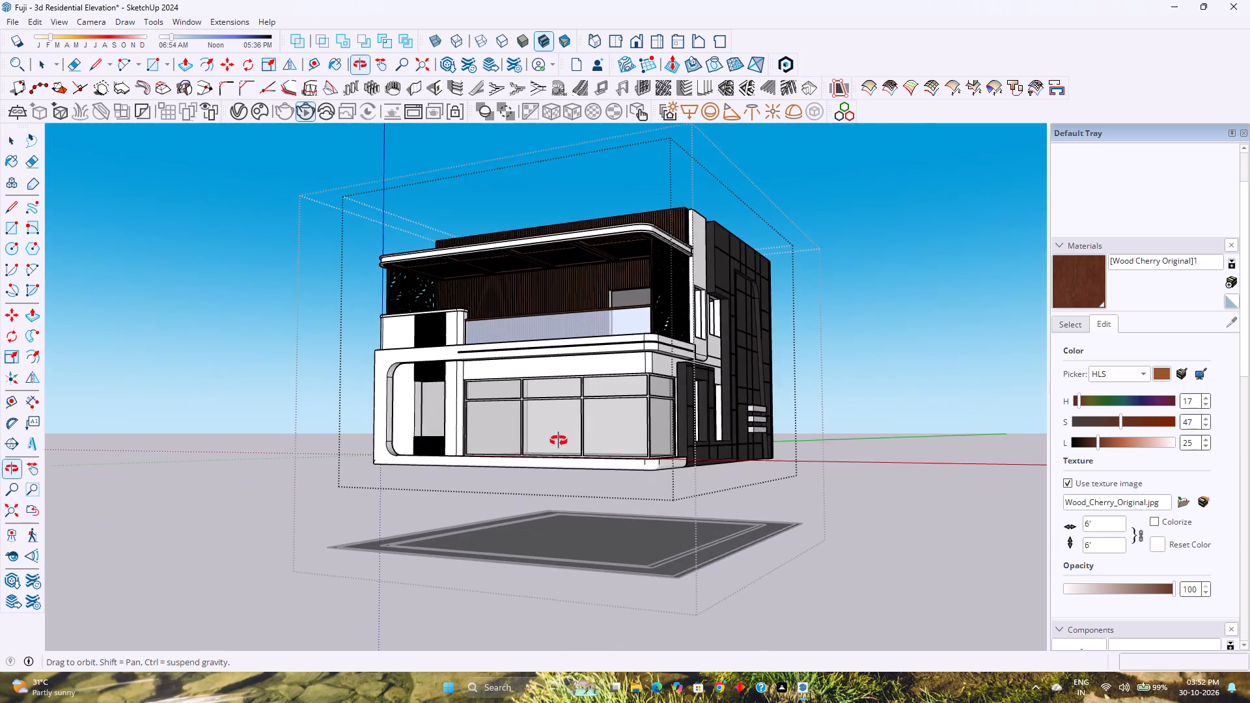
middle_click_drag(559, 441, 563, 441)
middle_click(563, 441)
scroll(577, 383, "up", 7)
scroll(577, 383, "down", 5)
scroll(577, 383, "up", 1)
scroll(577, 383, "down", 4)
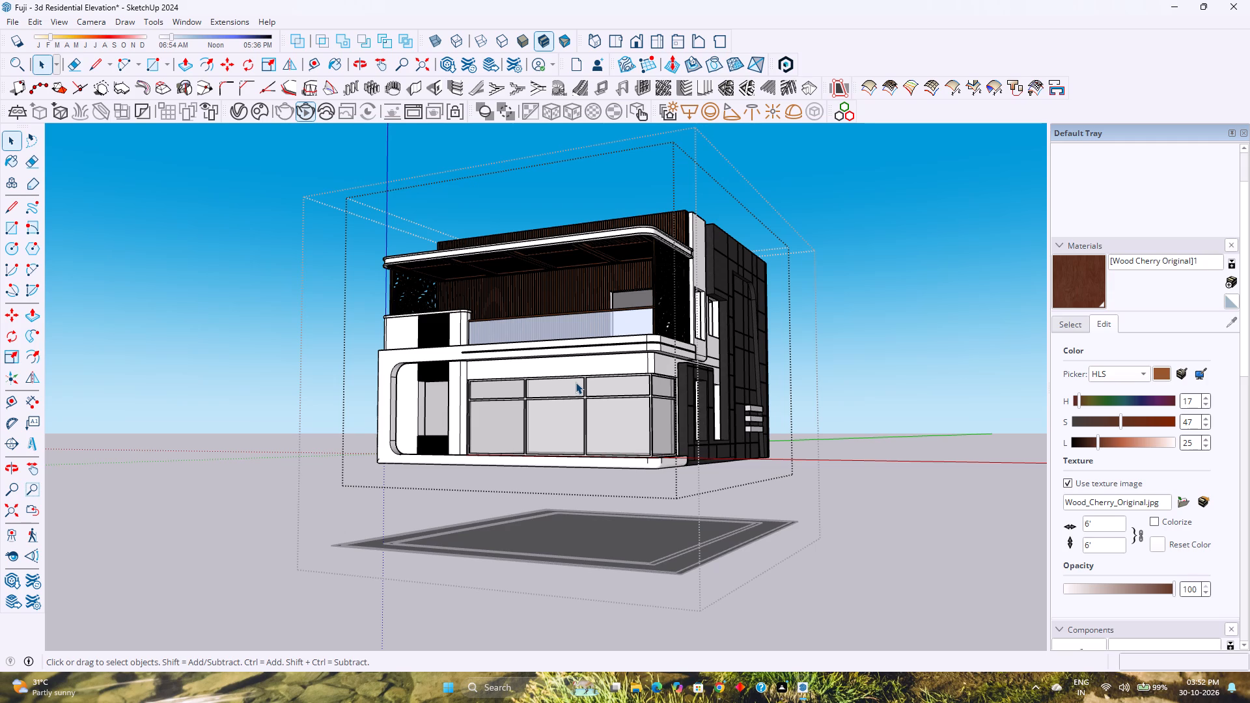
scroll(627, 435, "up", 2)
middle_click_drag(648, 481, 659, 455)
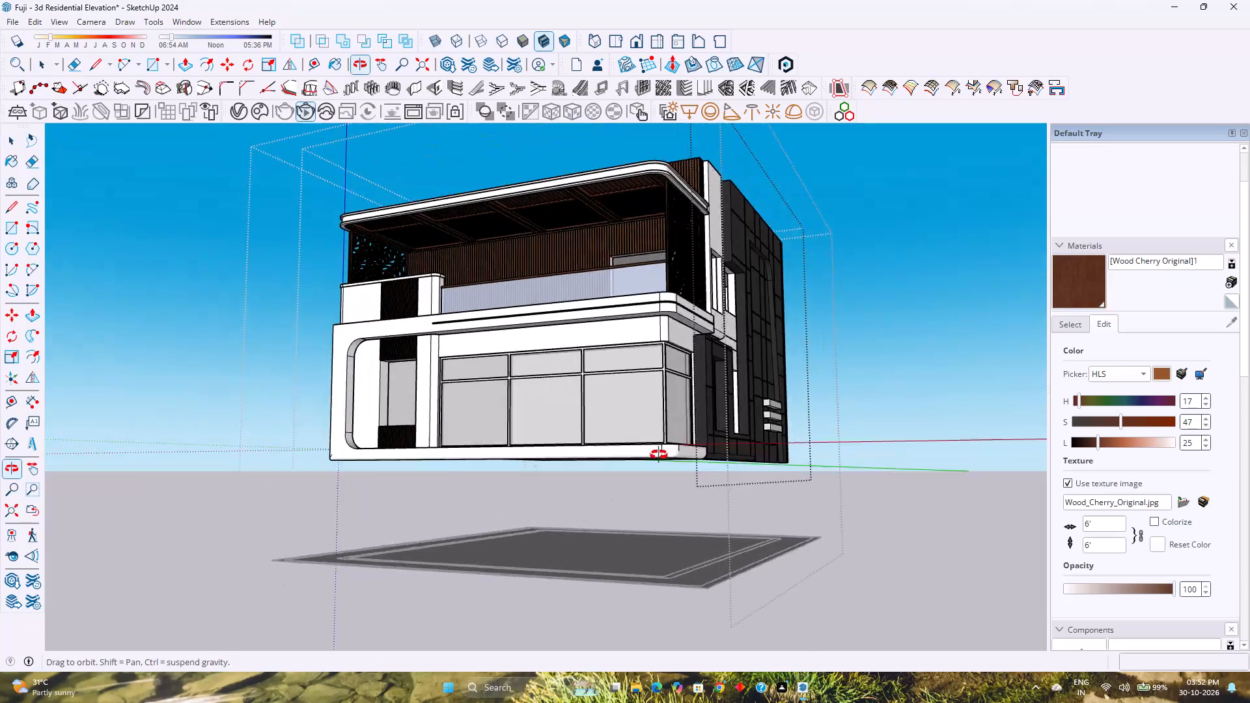
middle_click_drag(659, 455, 690, 412)
middle_click(688, 415)
scroll(680, 437, "up", 3)
scroll(680, 437, "down", 2)
middle_click_drag(678, 437, 654, 453)
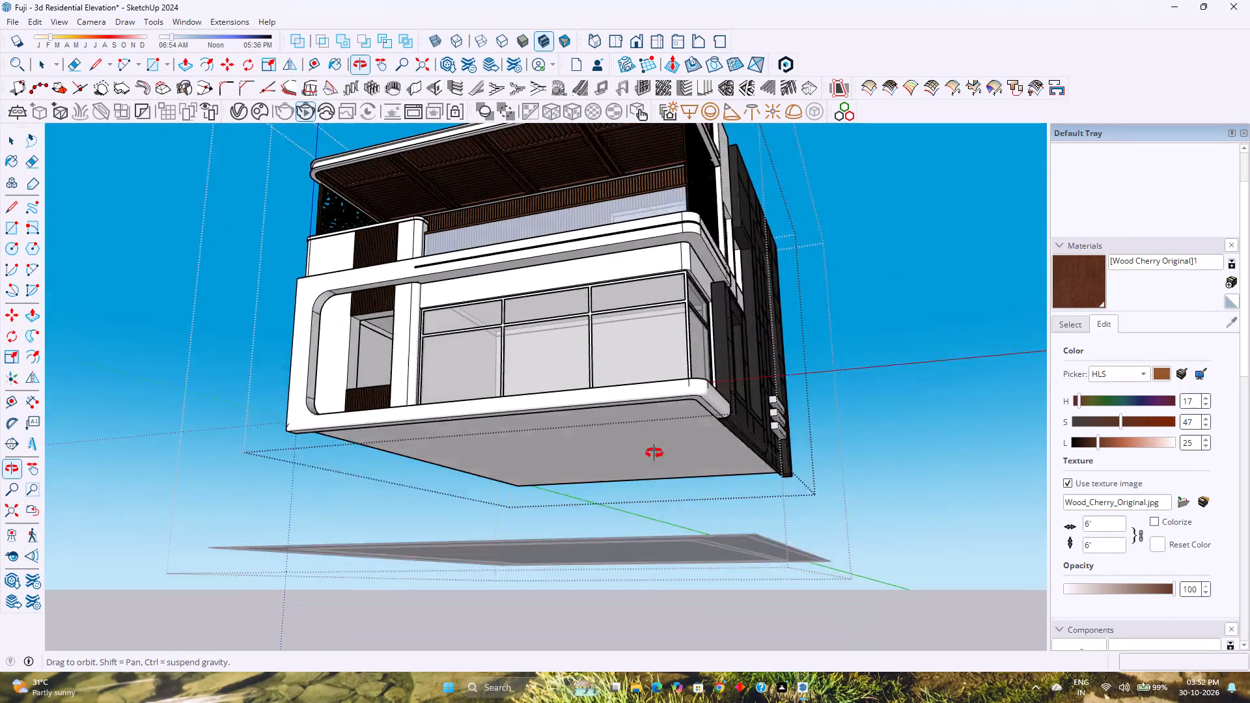
middle_click_drag(654, 453, 554, 473)
middle_click(554, 473)
Leave the building group and delete the inner double outline's two lines along the dark-clad side of the ground face below.
key("Escape")
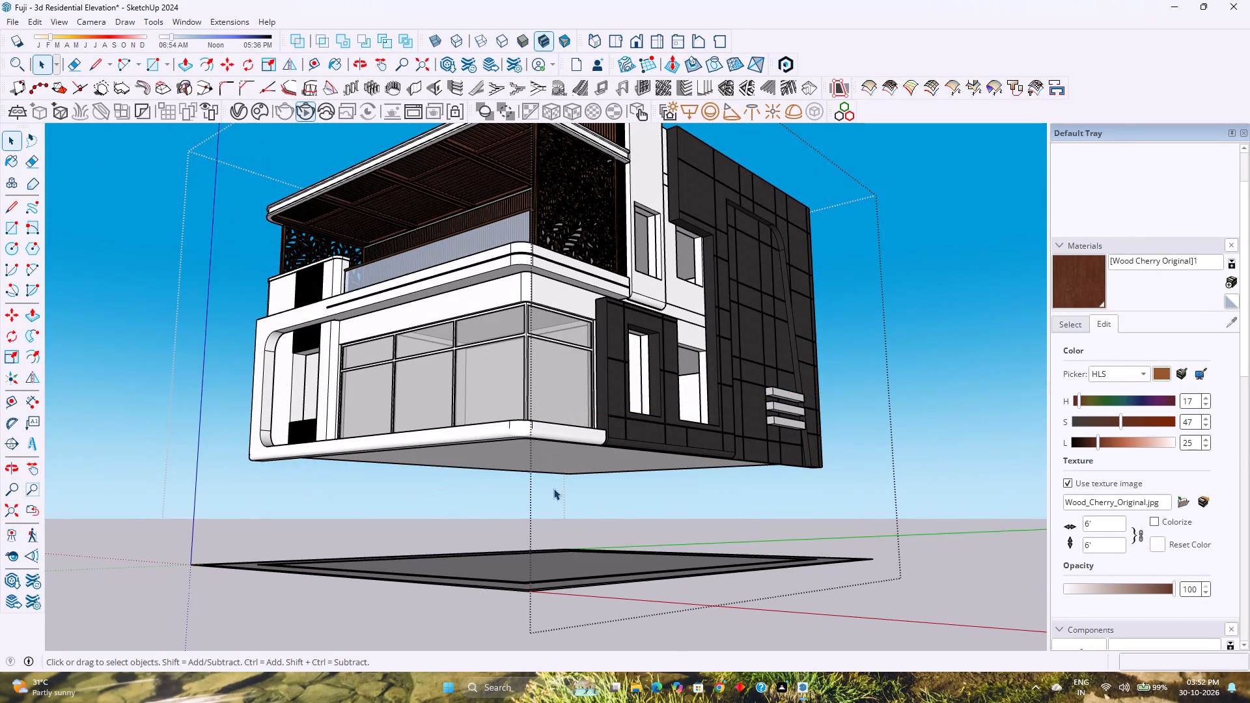
middle_click_drag(557, 497, 574, 540)
scroll(574, 540, "down", 1)
middle_click(588, 565)
middle_click_drag(588, 553, 594, 488, "shift")
middle_click_drag(594, 486, 603, 462)
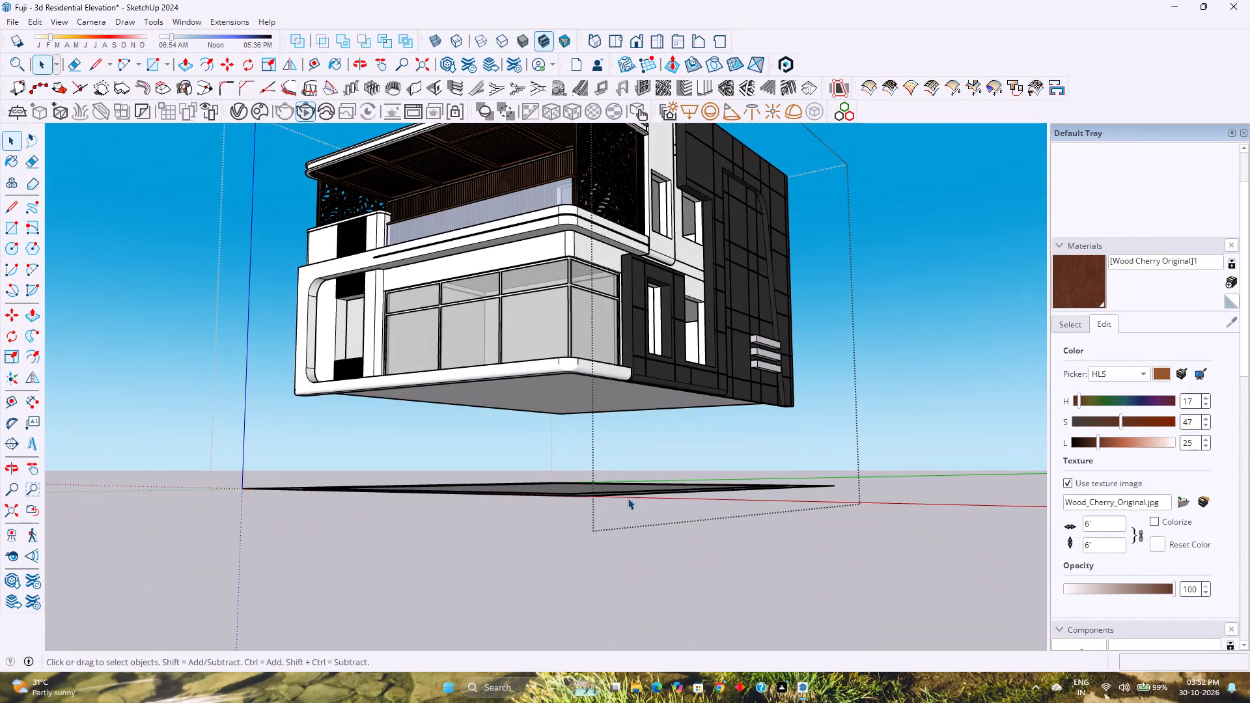
middle_click_drag(619, 478, 595, 526)
left_click(595, 524)
scroll(592, 517, "up", 3)
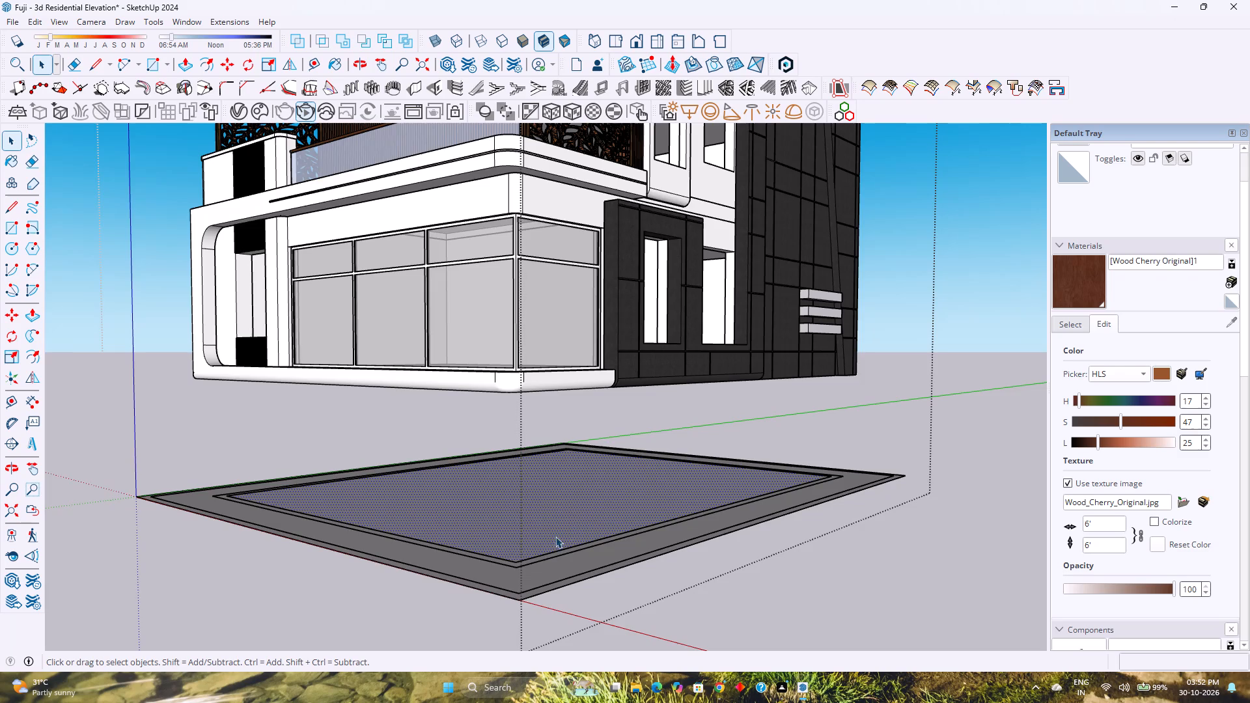
scroll(546, 551, "up", 4)
left_click(548, 555)
scroll(549, 557, "up", 3)
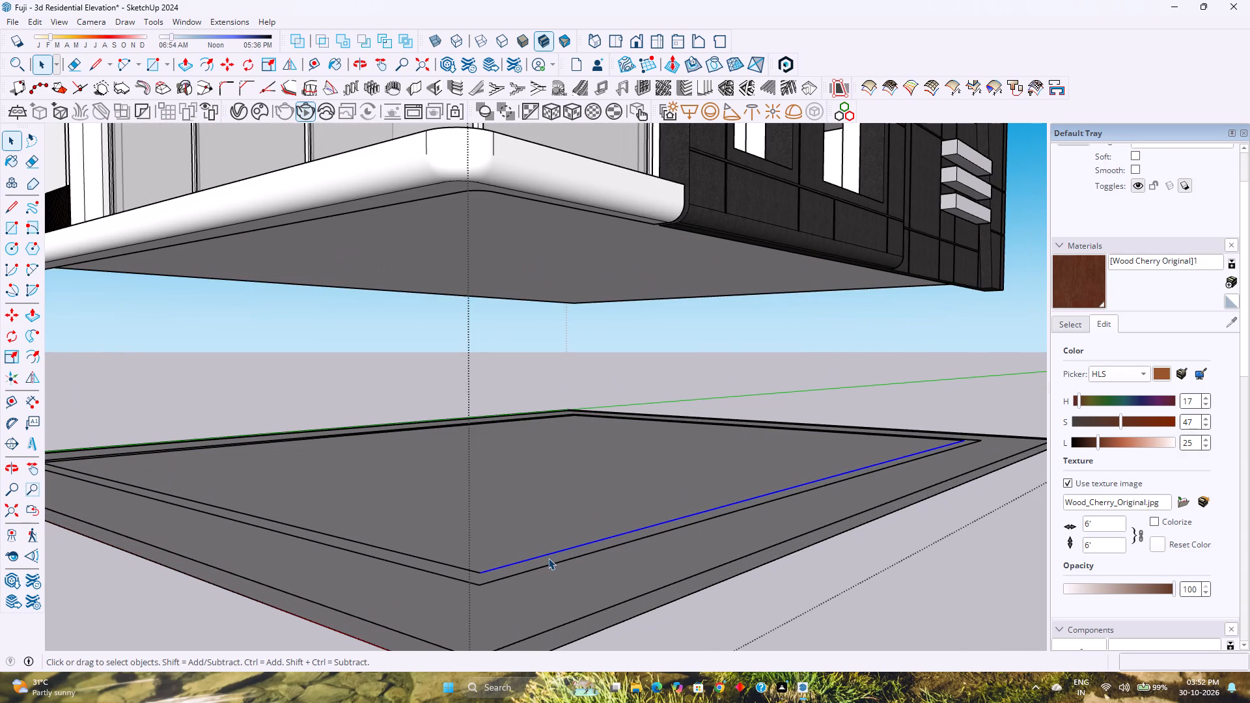
left_click(545, 566)
key("Delete")
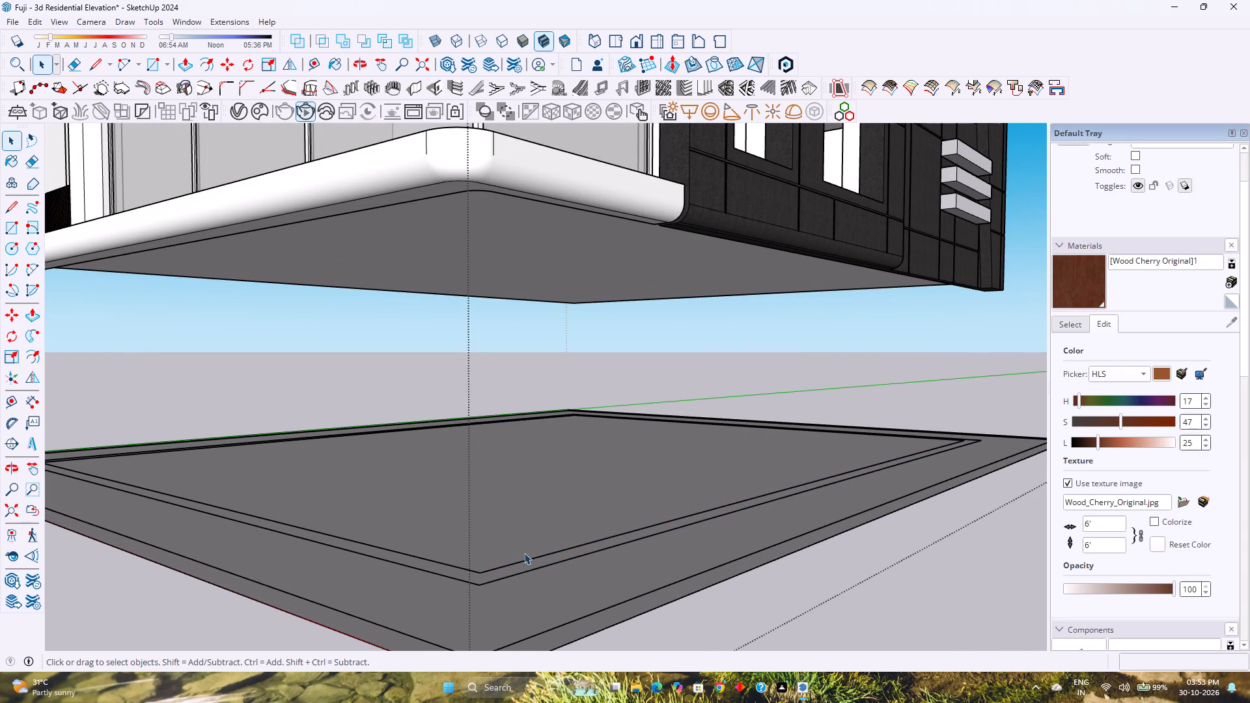
left_click(526, 558)
key("Delete")
left_click(531, 564)
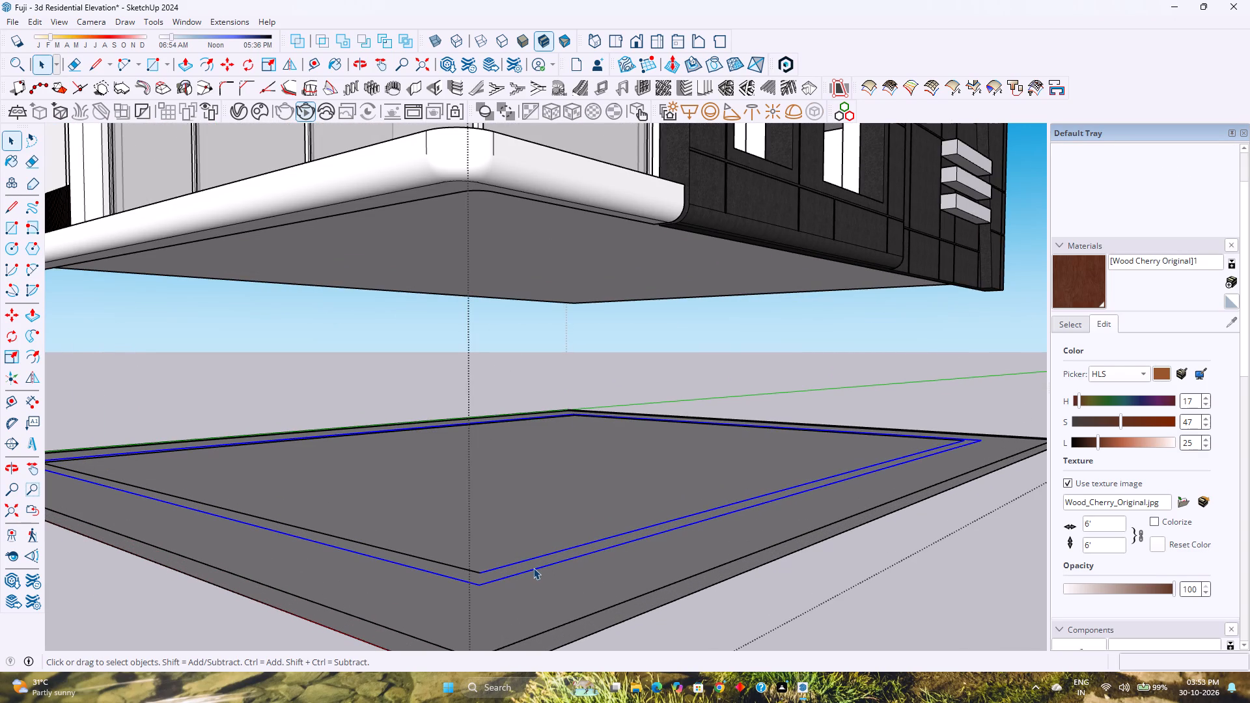
key("Delete")
Erase the remaining lines of the inner double outline on the three other sides of the ground face.
middle_click_drag(471, 571, 424, 543)
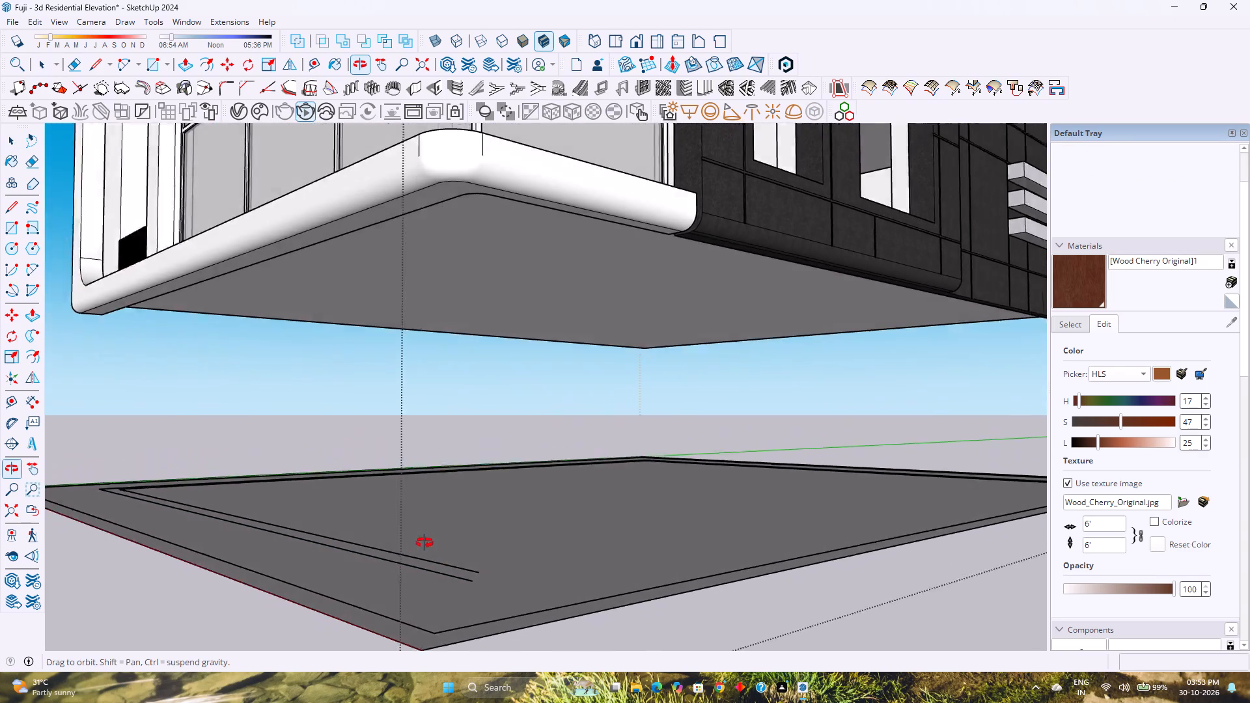
middle_click_drag(424, 543, 245, 542)
middle_click(245, 542)
key("e")
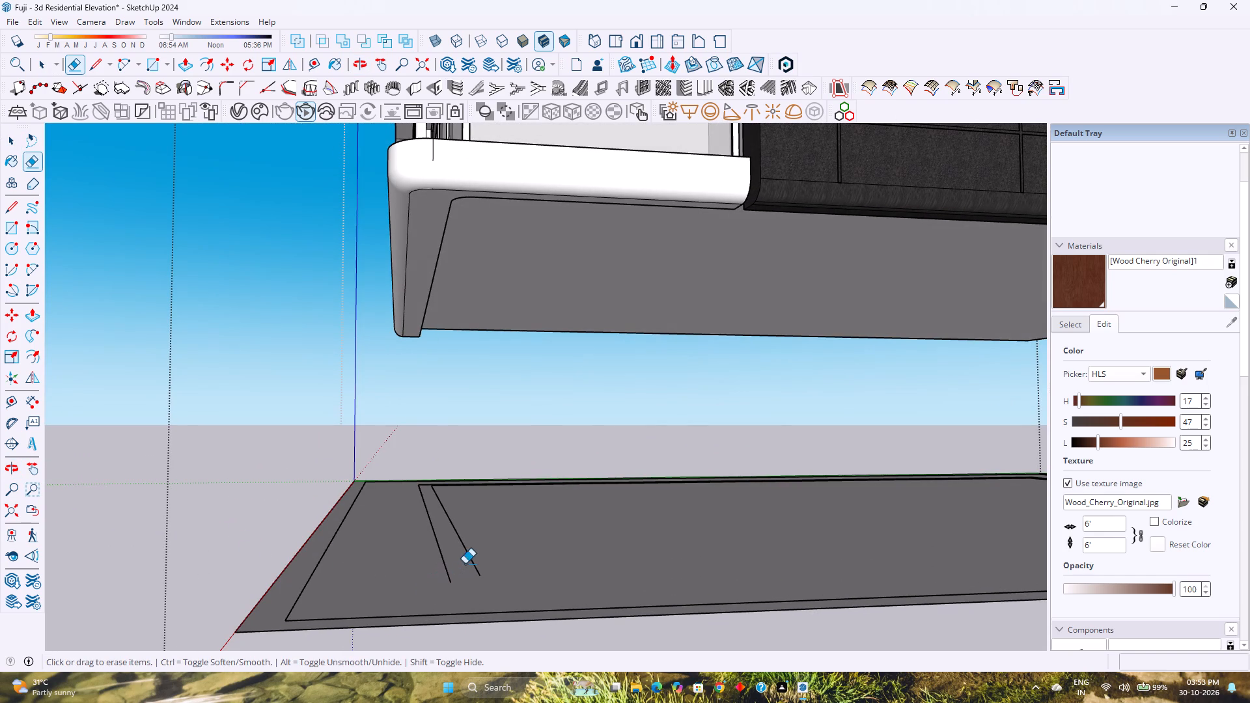
left_click_drag(471, 558, 439, 558)
middle_click_drag(488, 585, 511, 631)
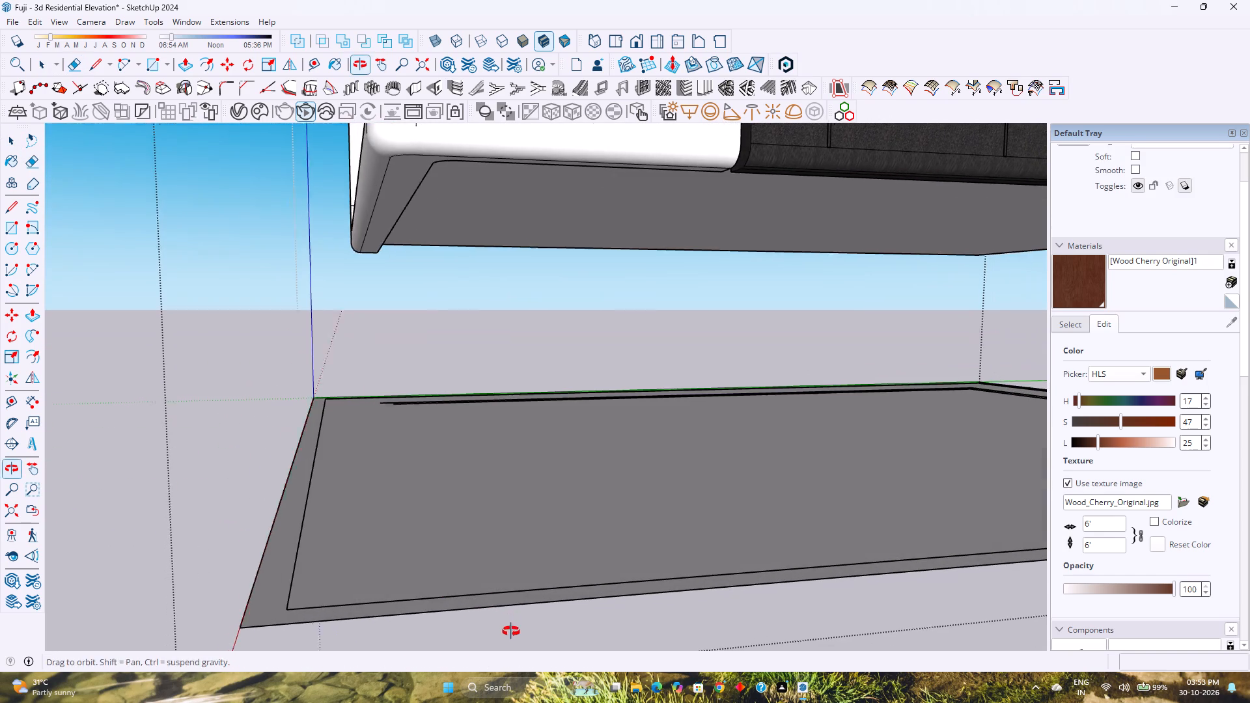
middle_click_drag(511, 631, 512, 631)
middle_click(512, 631)
scroll(404, 409, "up", 2)
middle_click_drag(404, 410, 479, 502, "shift")
left_click(464, 486)
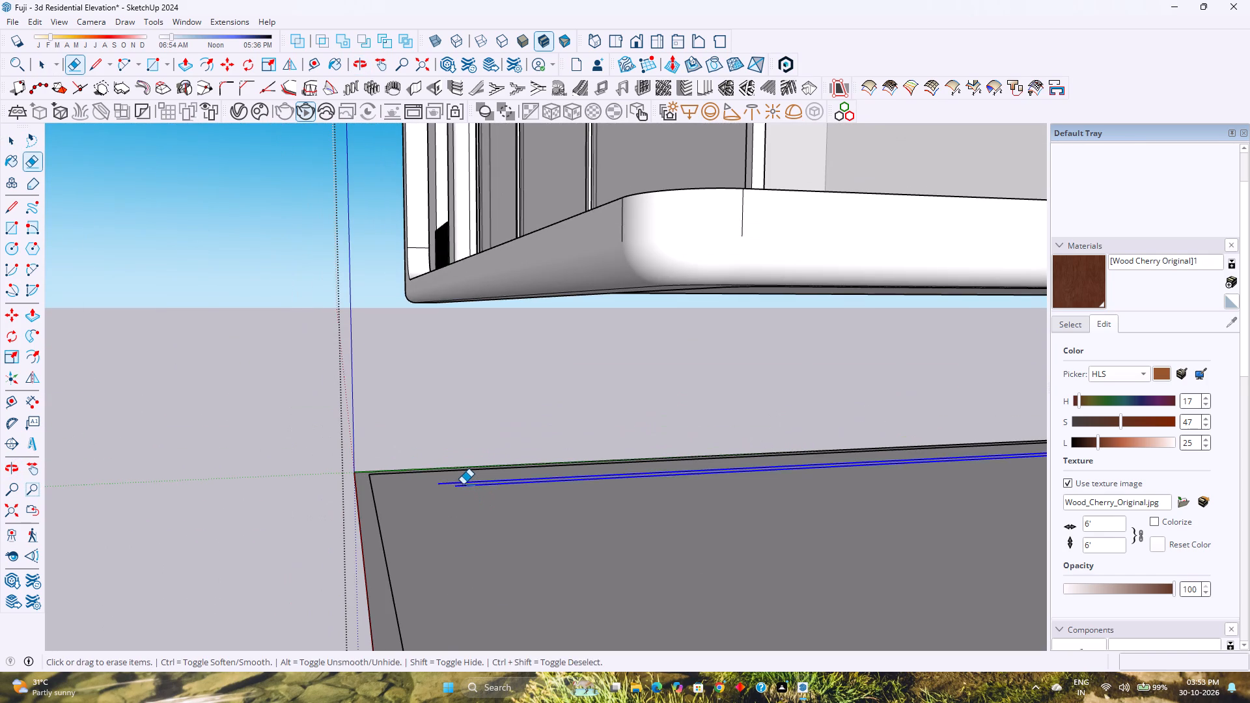
scroll(463, 484, "down", 5)
middle_click_drag(873, 544, 691, 524, "shift")
middle_click(689, 524, "shift")
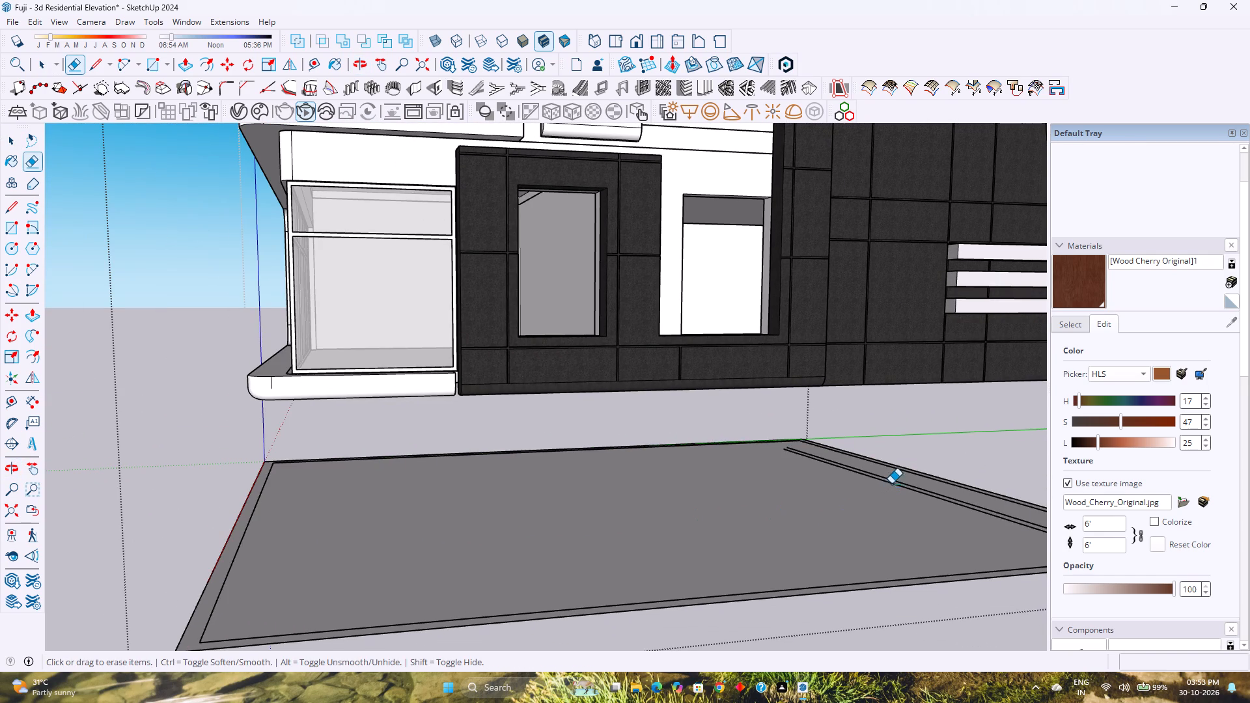
left_click(893, 482)
Project a guide 9' 6" straight down from the underside's edge along the dark-clad side onto the ground face.
scroll(740, 478, "down", 4)
middle_click_drag(632, 488, 842, 365)
middle_click(842, 365)
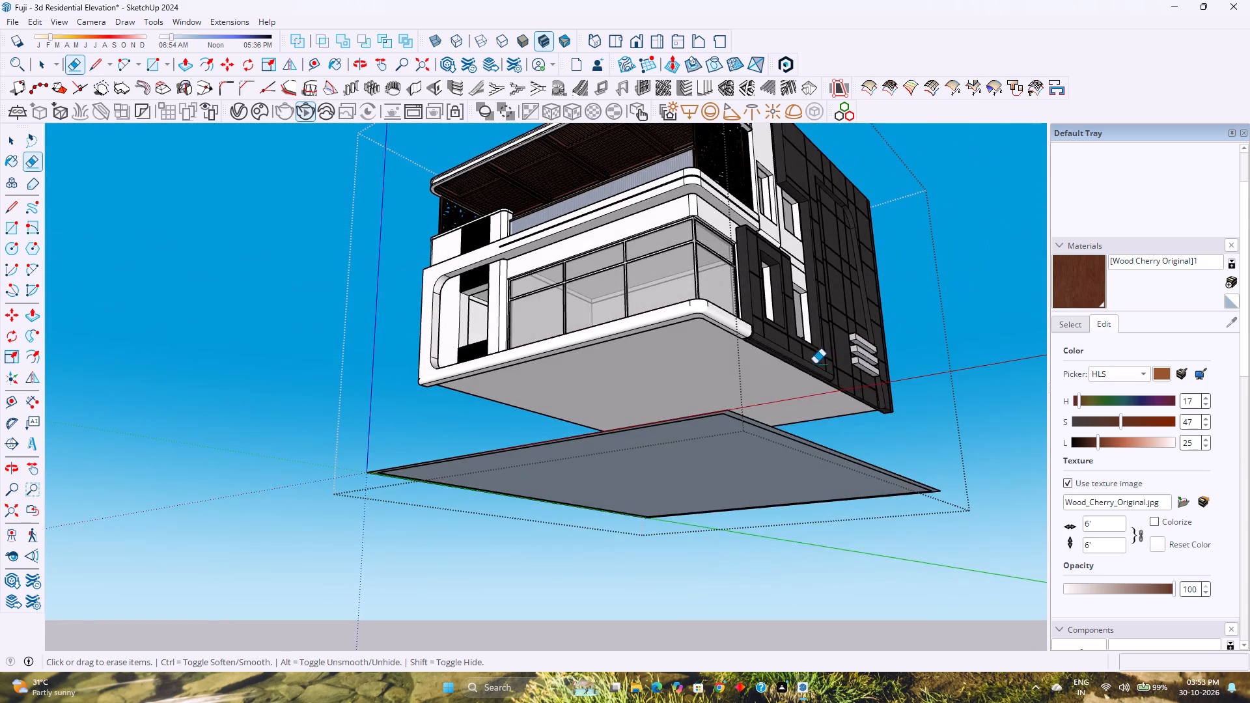
scroll(804, 363, "up", 9)
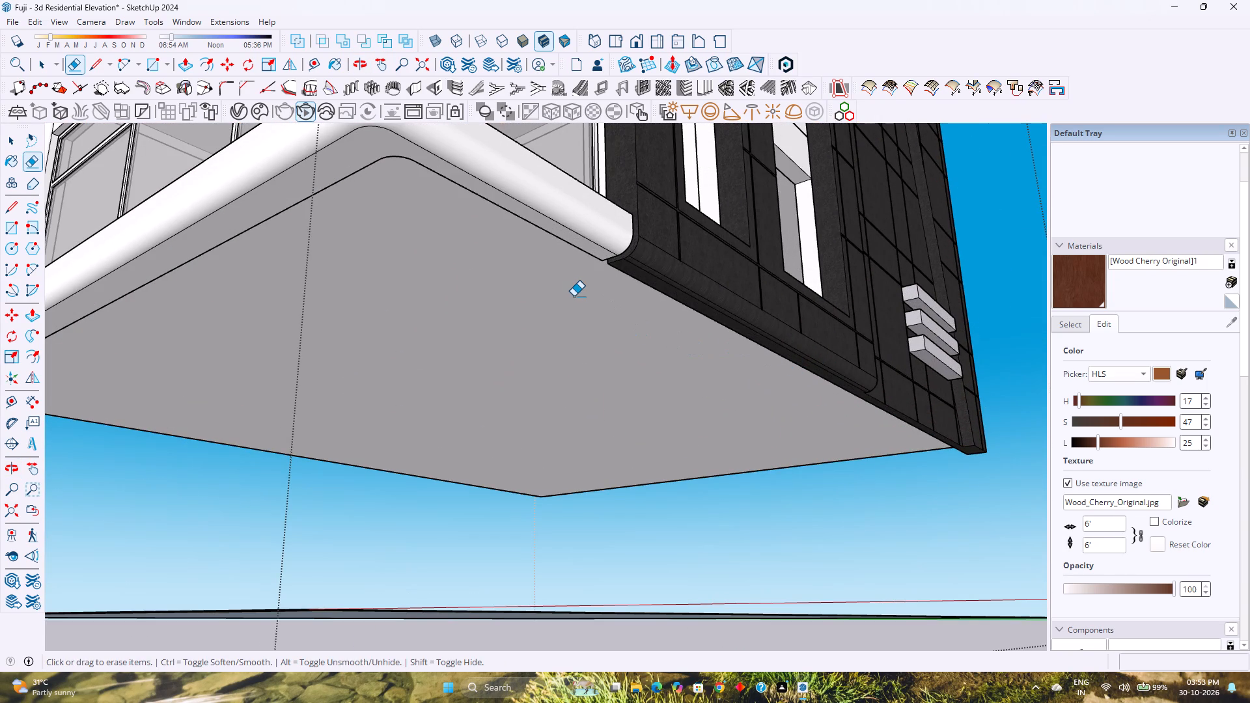
scroll(561, 253, "up", 6)
middle_click_drag(615, 273, 652, 252)
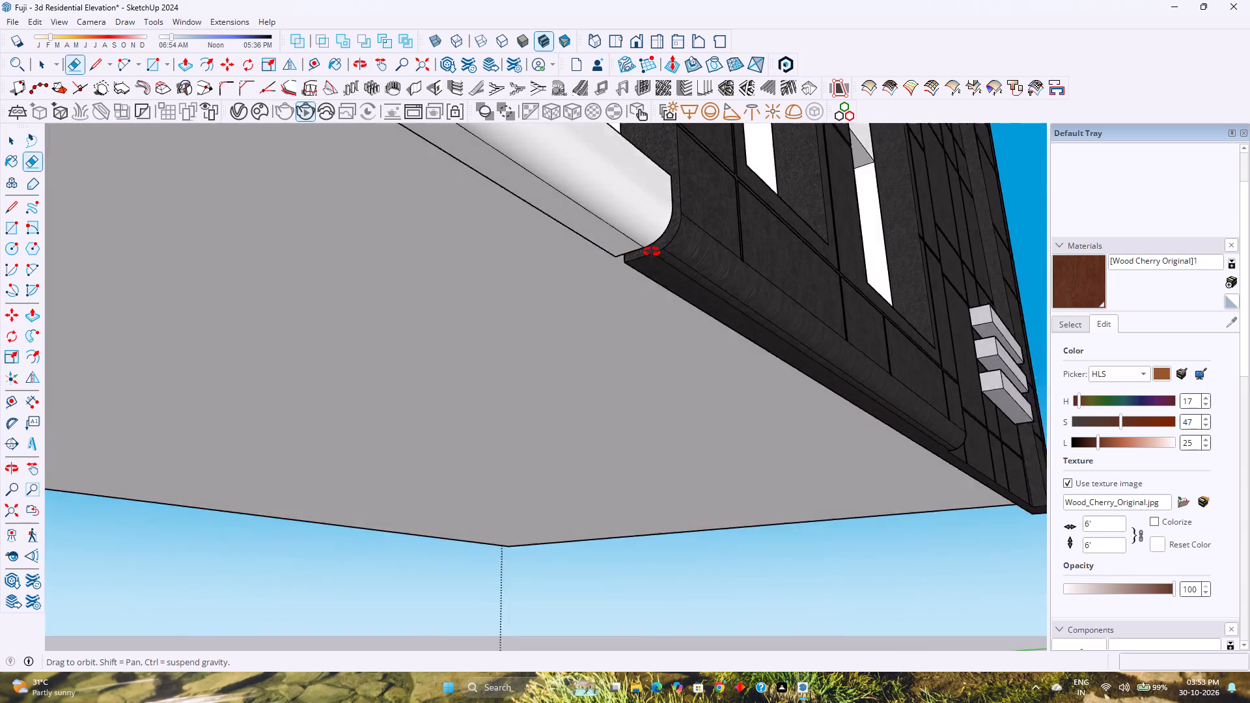
middle_click_drag(652, 252, 865, 234)
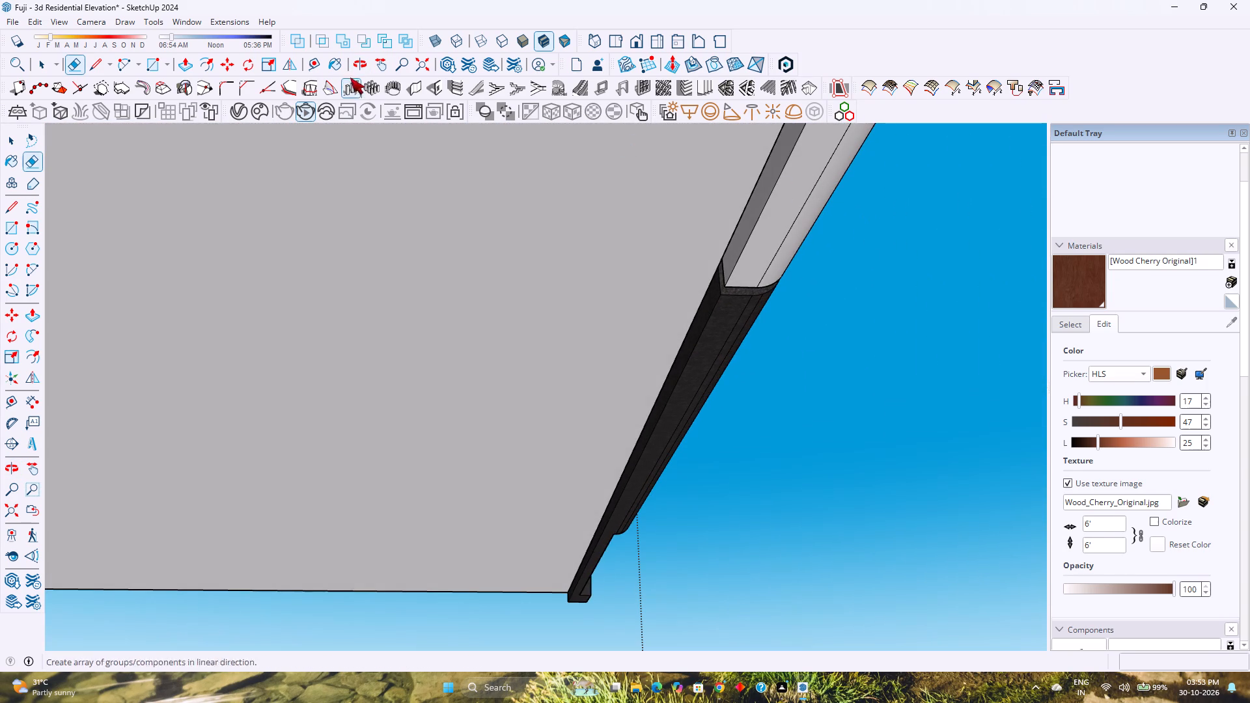
left_click(318, 59)
left_click(738, 221)
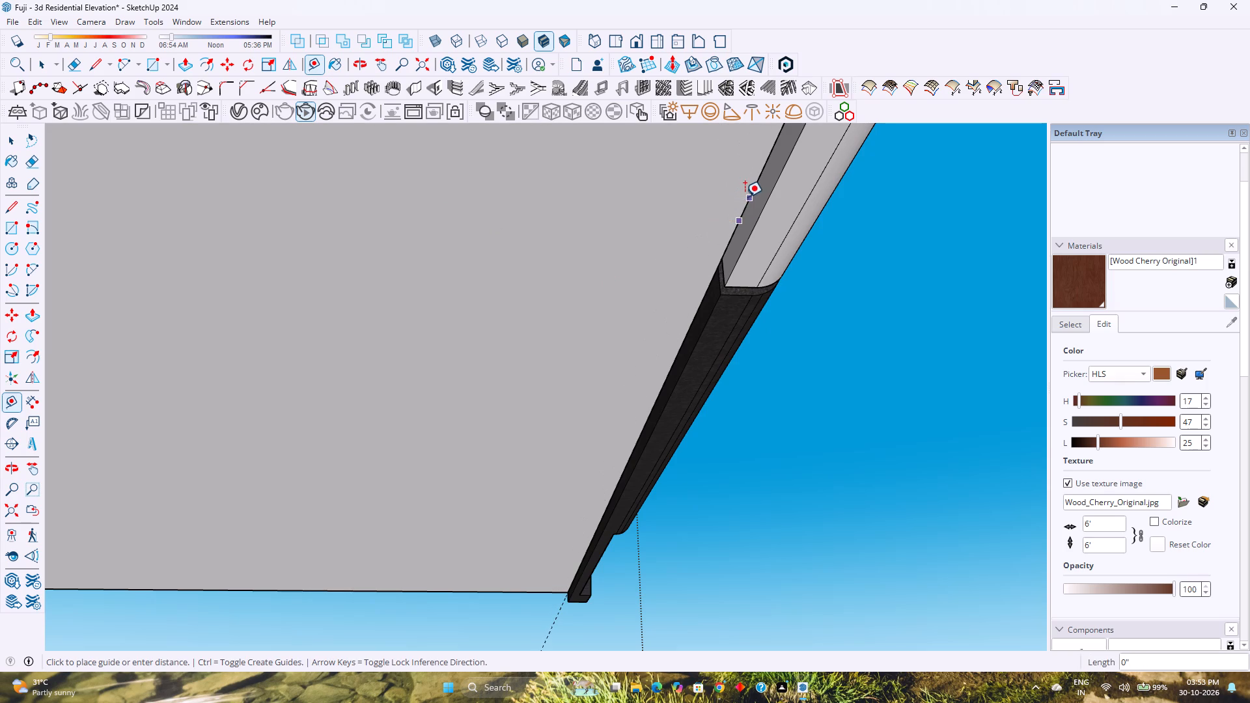
left_click(745, 197)
left_click(726, 239)
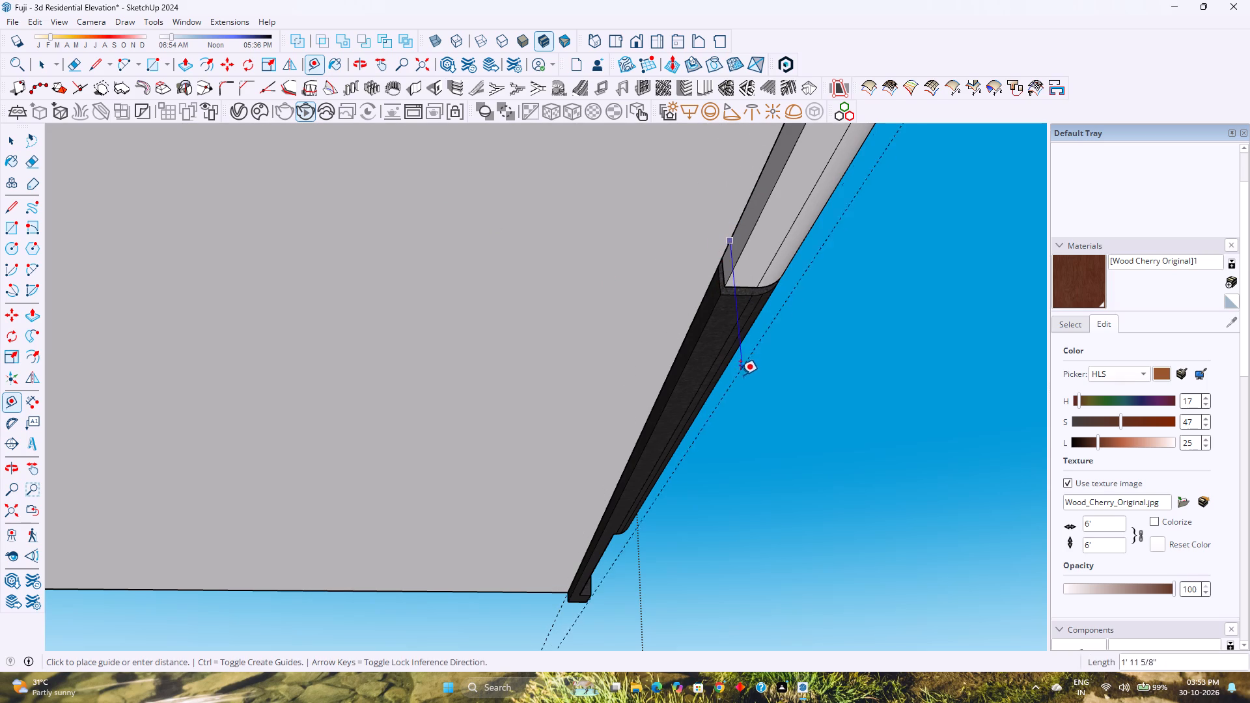
scroll(722, 383, "down", 4)
middle_click_drag(722, 383, 570, 438)
middle_click(570, 438)
scroll(570, 439, "down", 3)
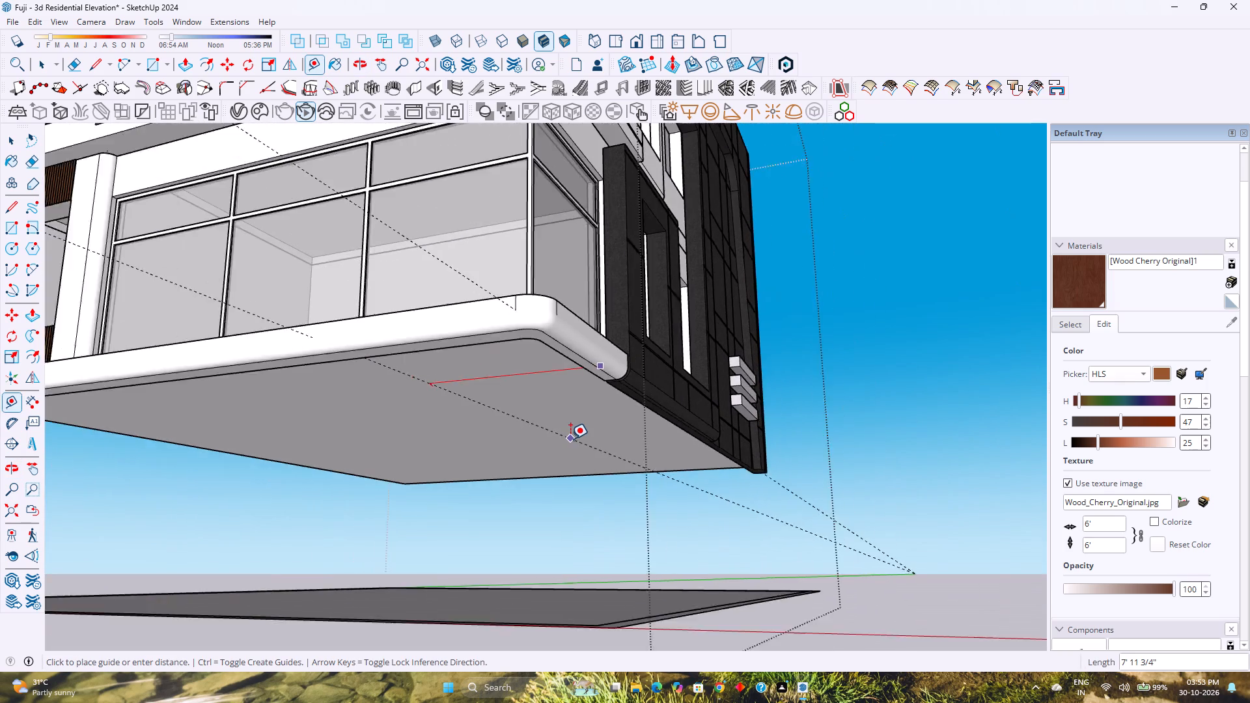
scroll(570, 439, "down", 3)
key("Up")
scroll(578, 450, "down", 4)
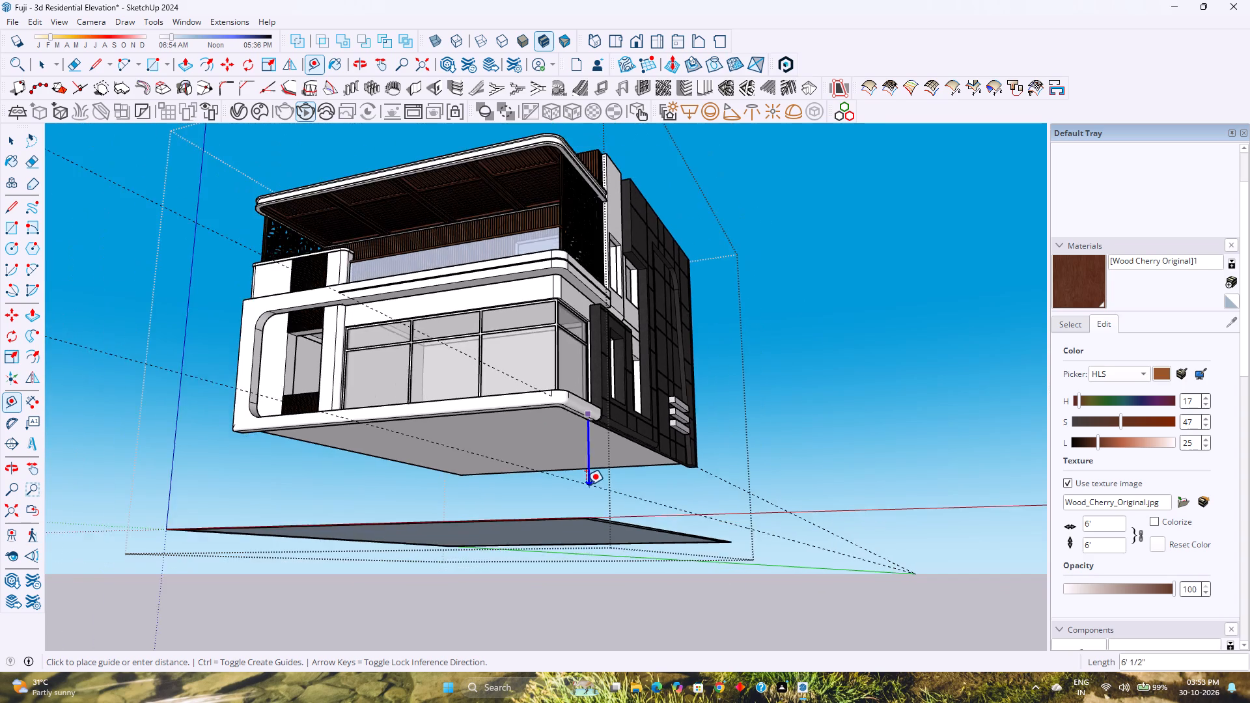
middle_click_drag(586, 485, 591, 540)
middle_click(591, 540)
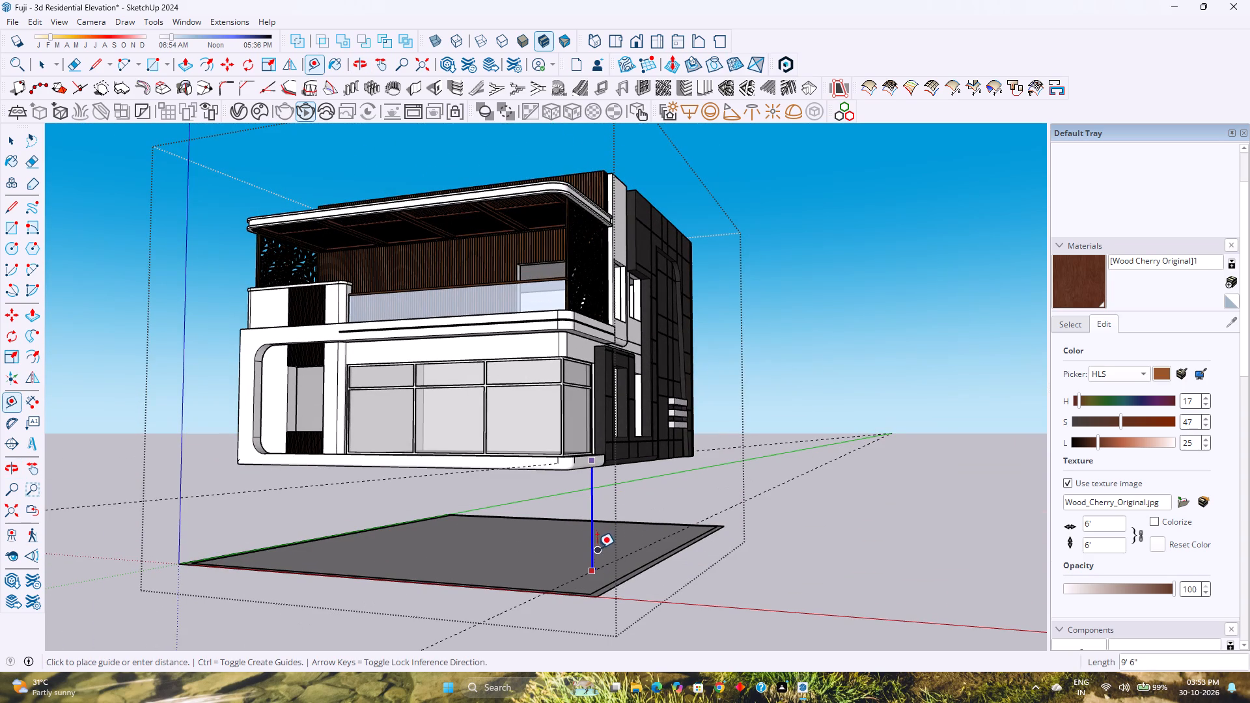
left_click(596, 544)
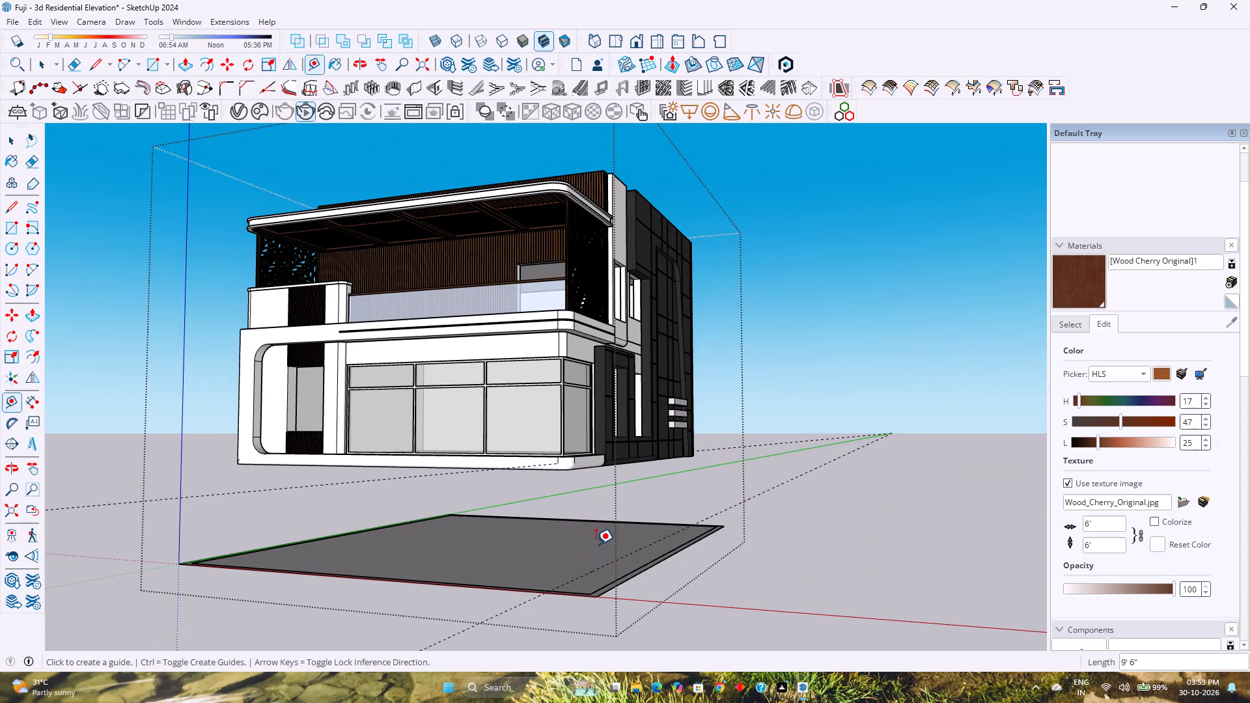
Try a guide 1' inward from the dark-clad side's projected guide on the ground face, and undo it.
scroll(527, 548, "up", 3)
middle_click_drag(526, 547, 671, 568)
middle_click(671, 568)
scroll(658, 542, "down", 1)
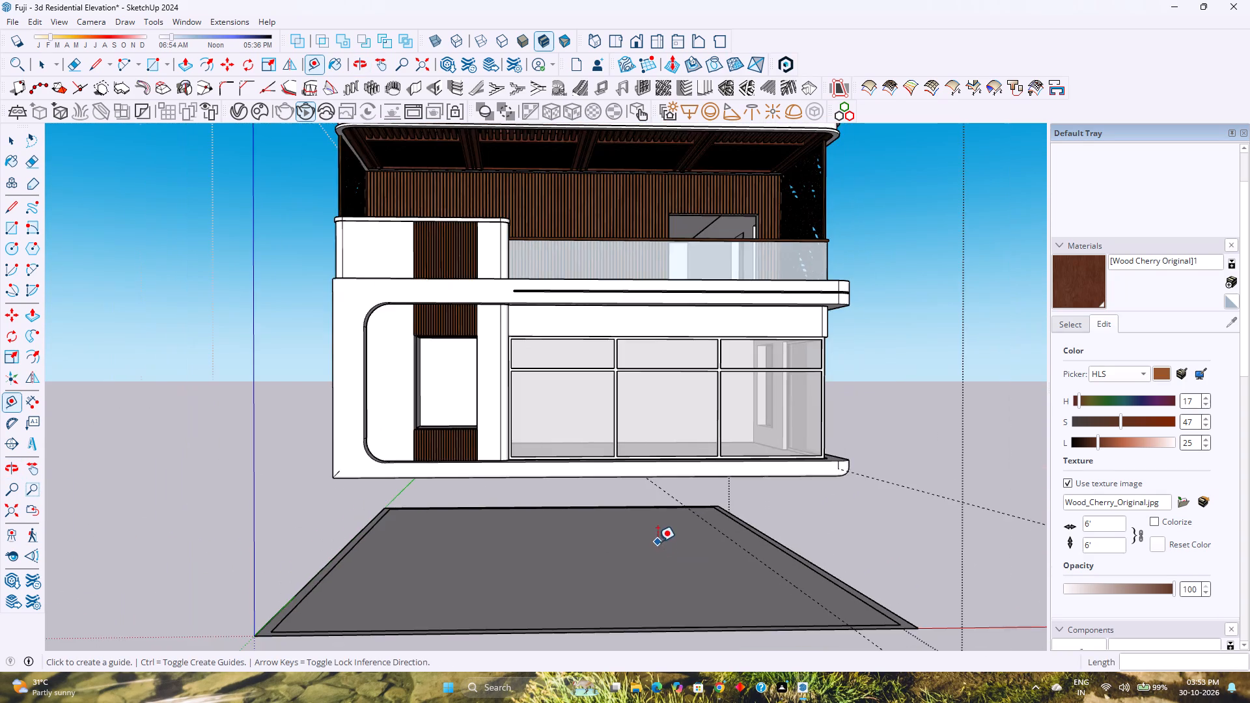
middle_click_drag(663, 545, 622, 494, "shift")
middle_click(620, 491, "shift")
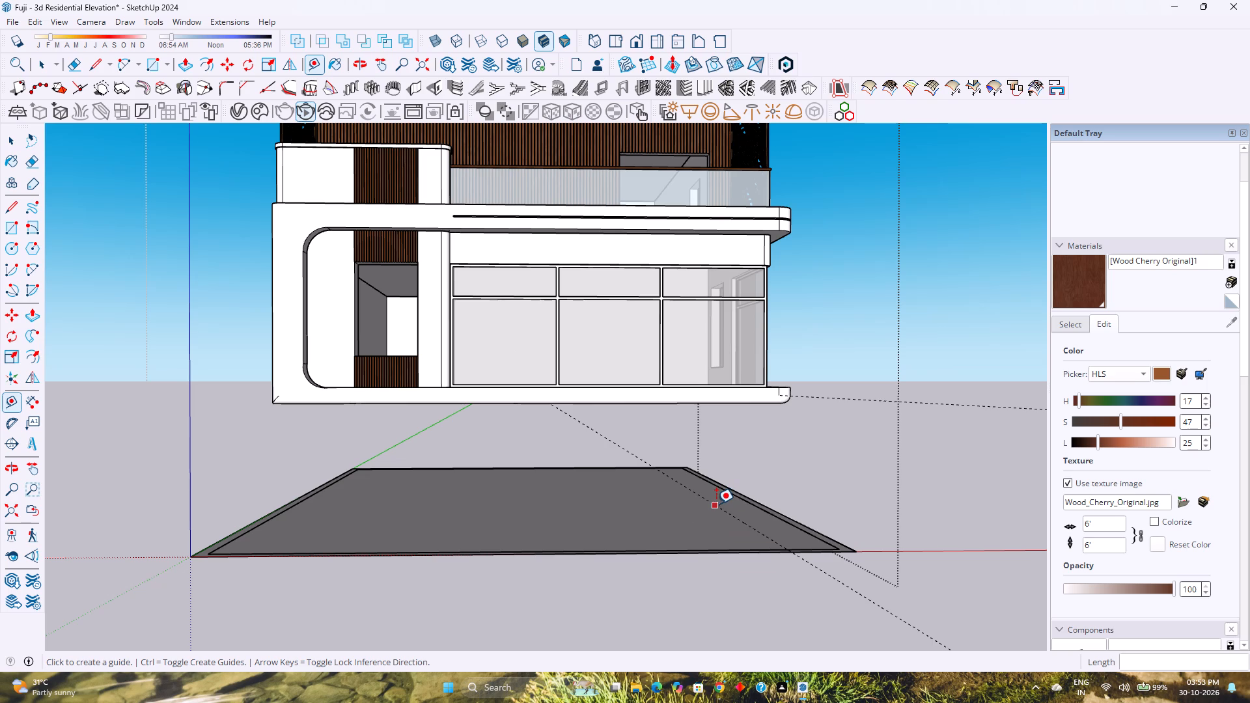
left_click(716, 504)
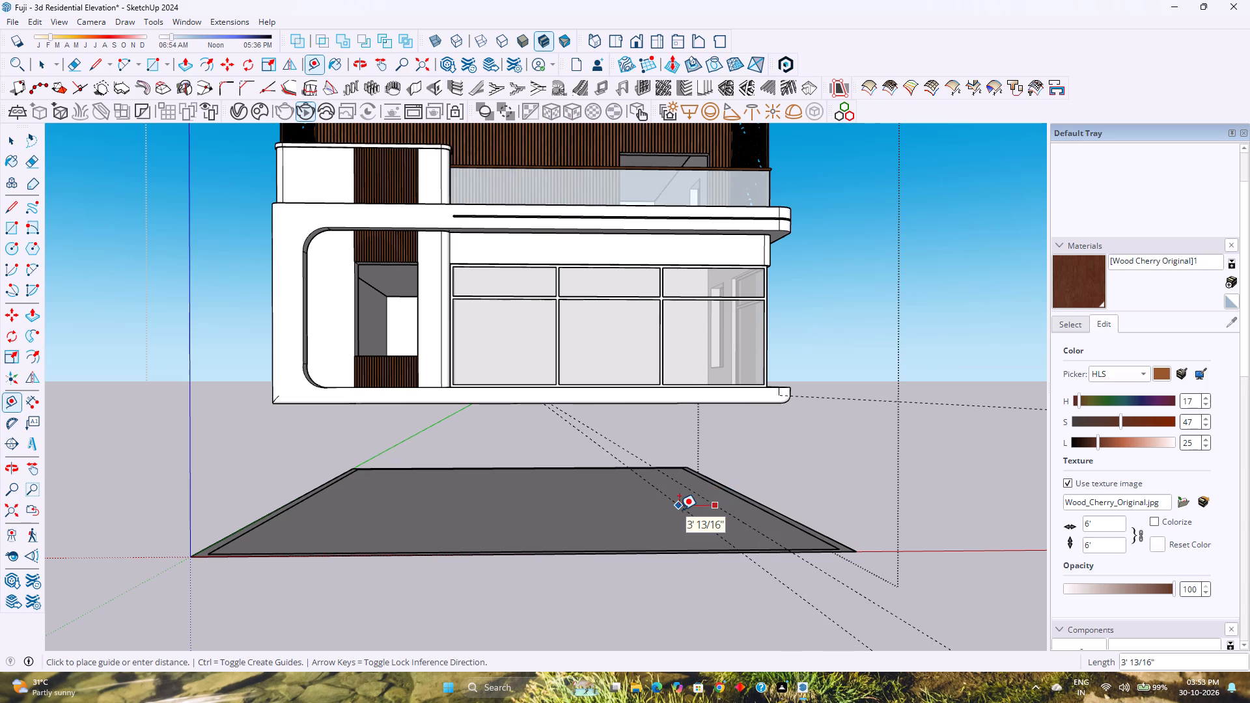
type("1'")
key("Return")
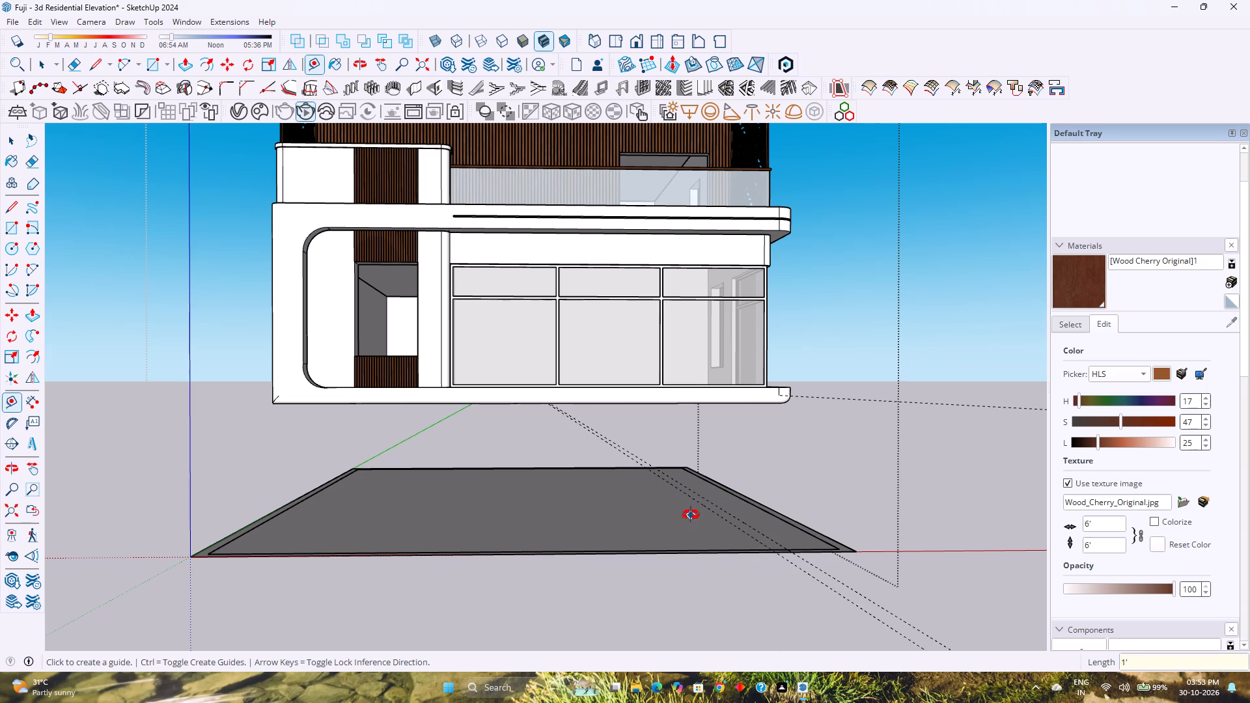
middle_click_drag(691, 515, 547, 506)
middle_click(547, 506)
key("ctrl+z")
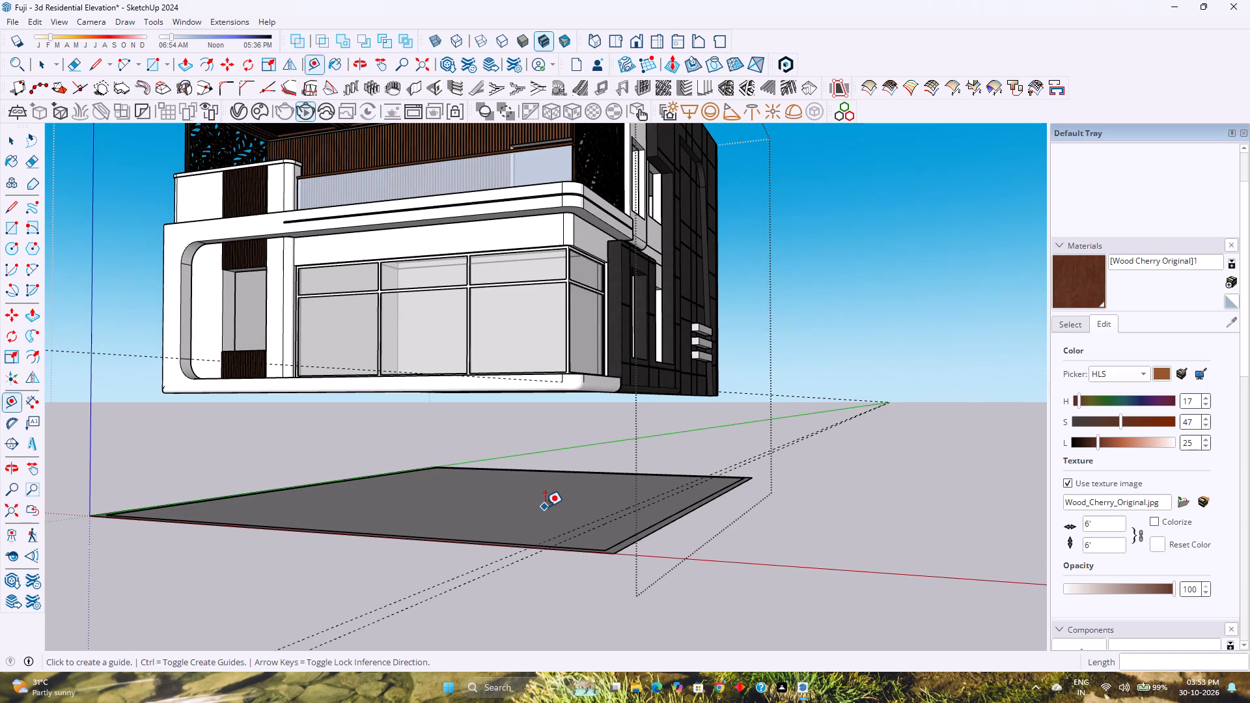
Place a guide 1'6" inward from the dark-clad side's projected guide on the ground face, and revise its offset to 1'2".
middle_click_drag(585, 523, 612, 538)
middle_click(612, 538)
left_click(633, 536)
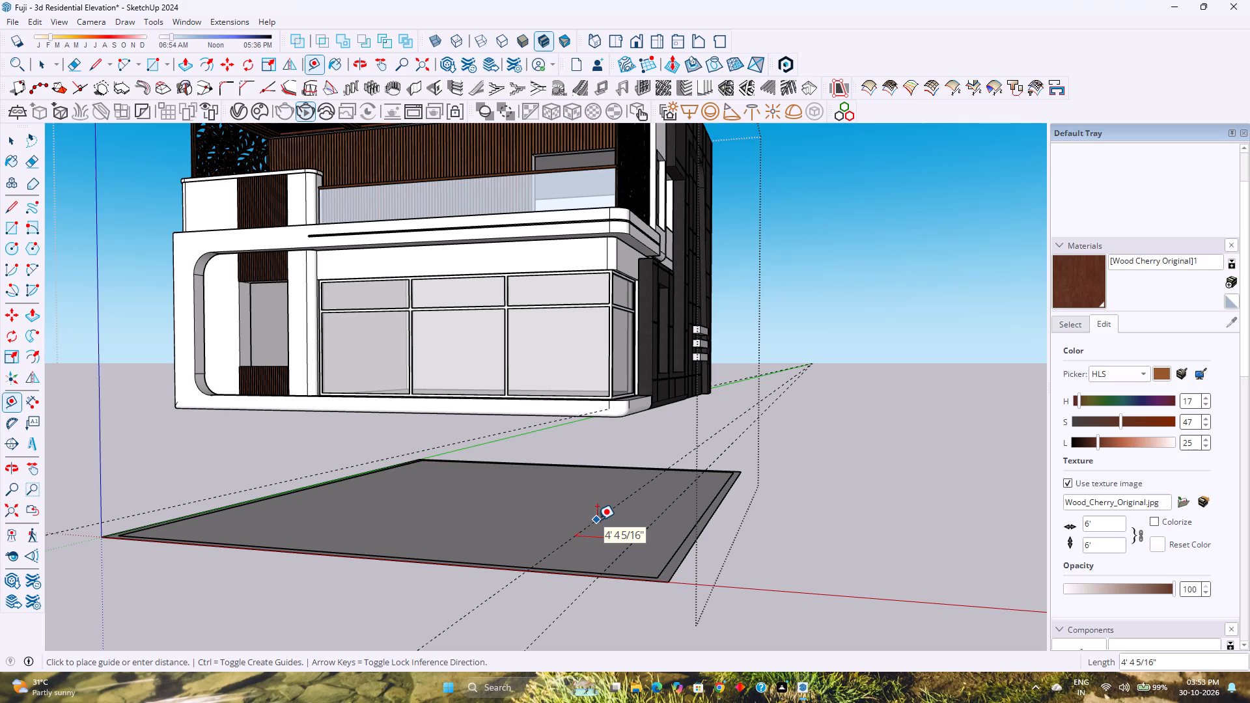
key("1")
key("apostrophe")
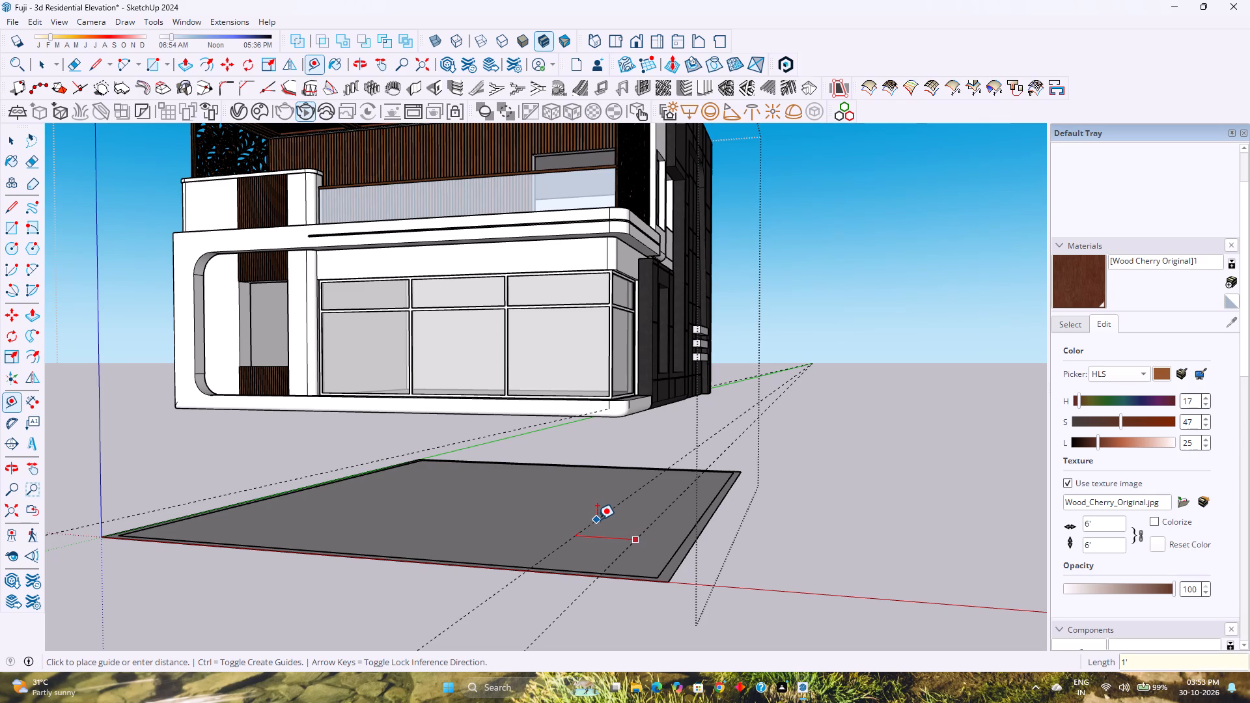
type("6\"")
key("Return")
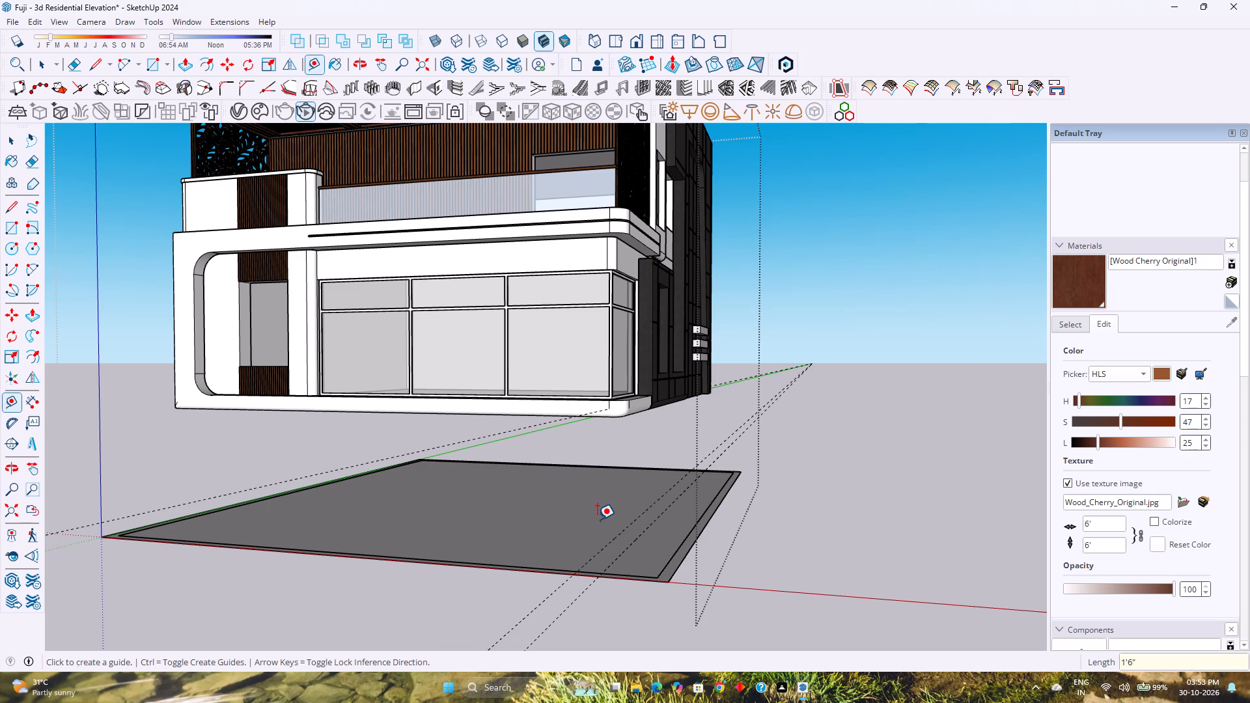
middle_click_drag(633, 546, 539, 558)
middle_click(539, 558)
scroll(532, 531, "down", 4)
key("1")
type("'2\"")
key("Return")
Project a guide 9' 6" straight down from the front recess edge of the building's underside onto the ground face.
scroll(514, 555, "up", 1)
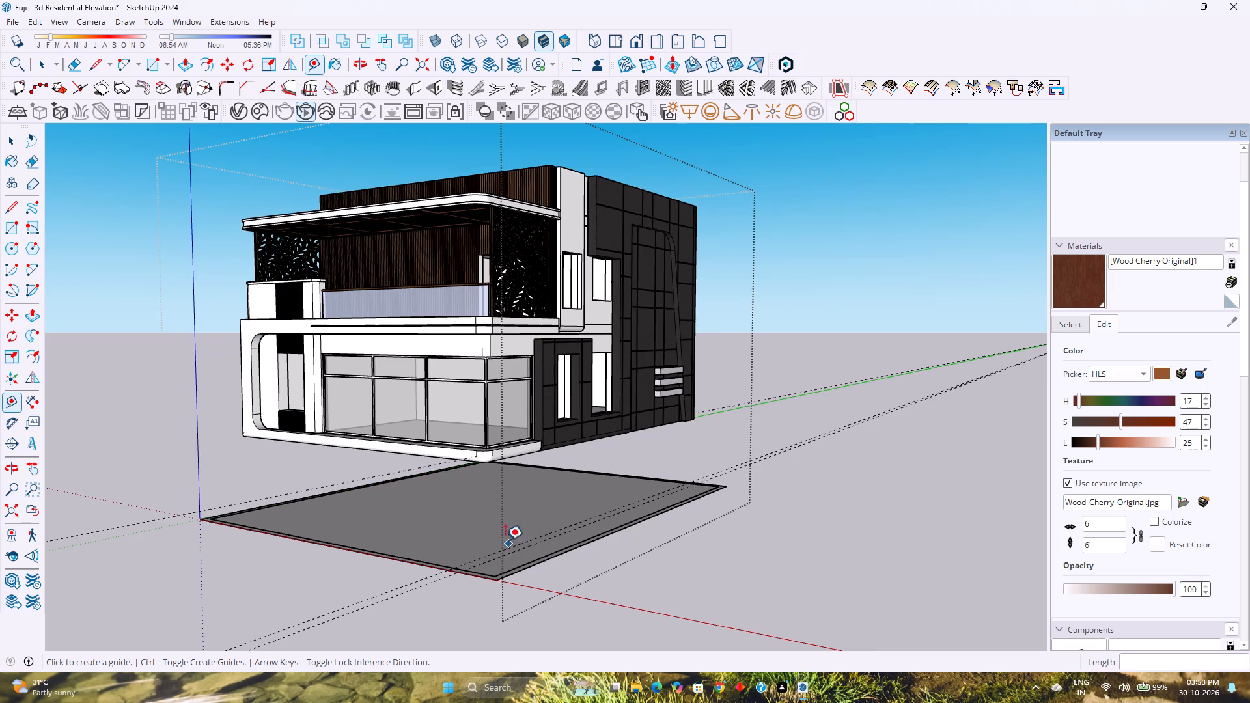
scroll(482, 523, "up", 2)
middle_click_drag(481, 521, 562, 426)
middle_click(564, 426)
scroll(577, 366, "up", 6)
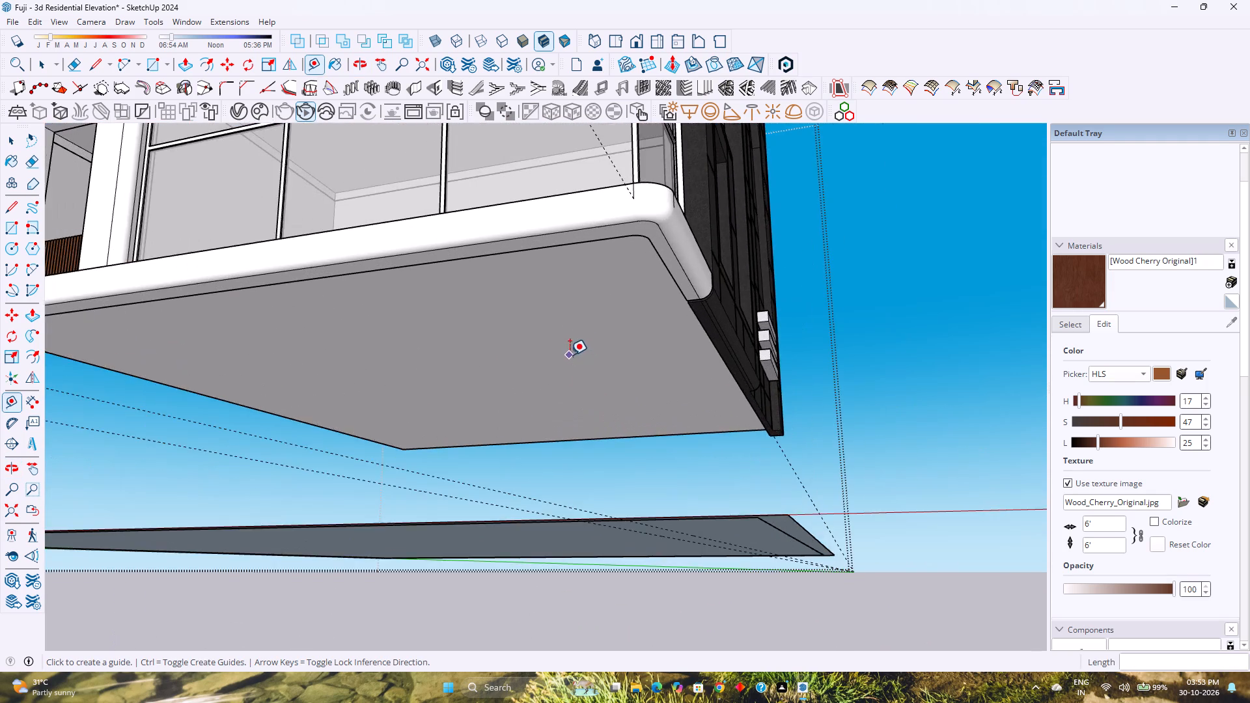
scroll(570, 355, "up", 1)
middle_click_drag(569, 354, 376, 355)
scroll(426, 379, "down", 2)
middle_click_drag(426, 379, 473, 374, "shift")
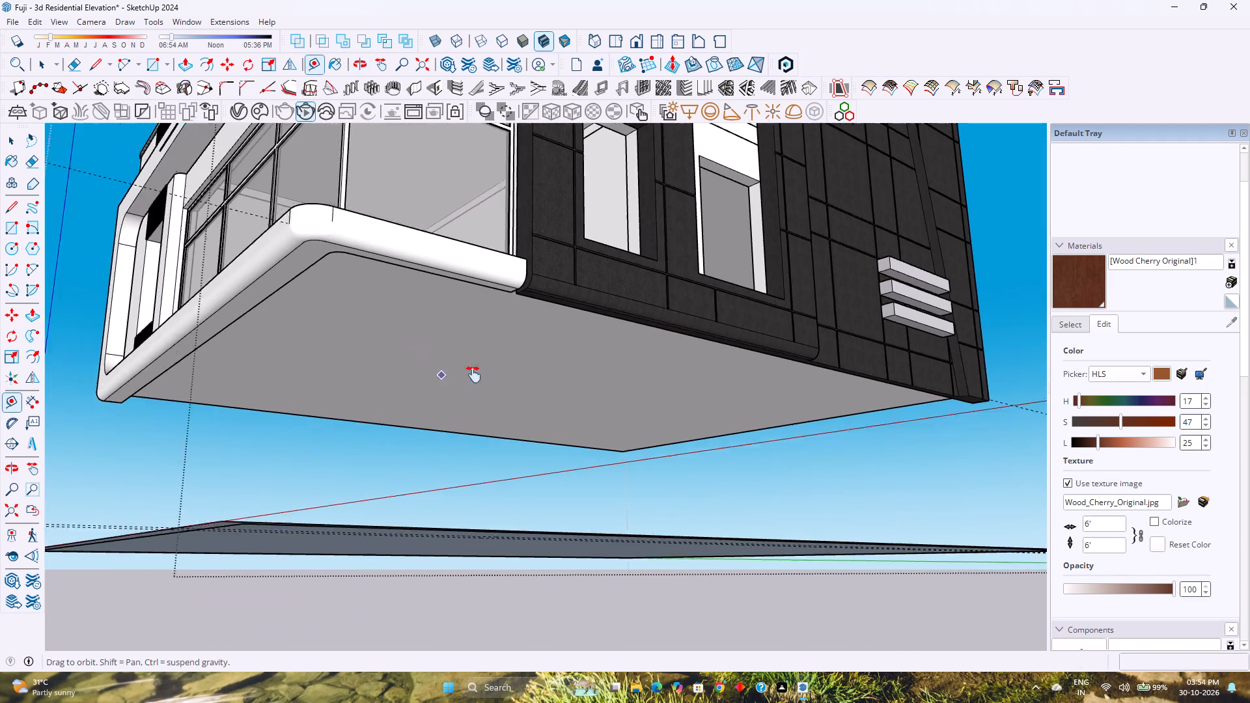
middle_click_drag(473, 374, 522, 378, "shift")
middle_click(529, 380, "shift")
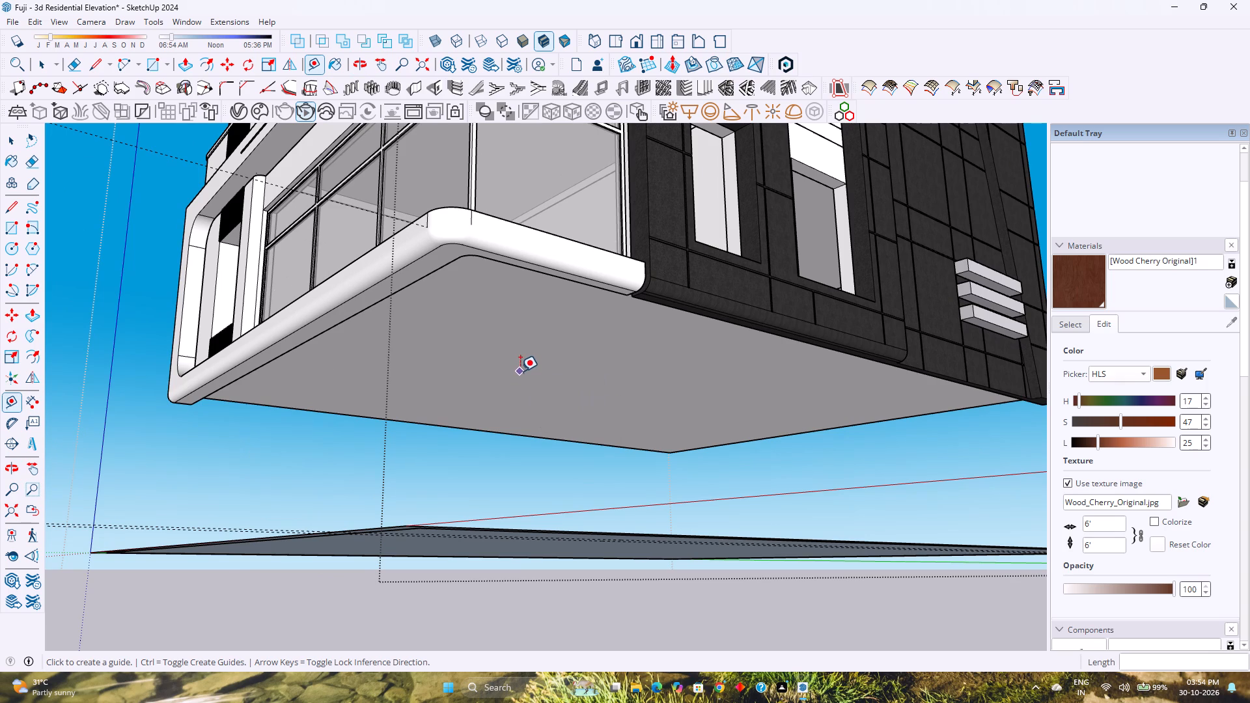
scroll(520, 371, "down", 1)
middle_click_drag(520, 371, 444, 389)
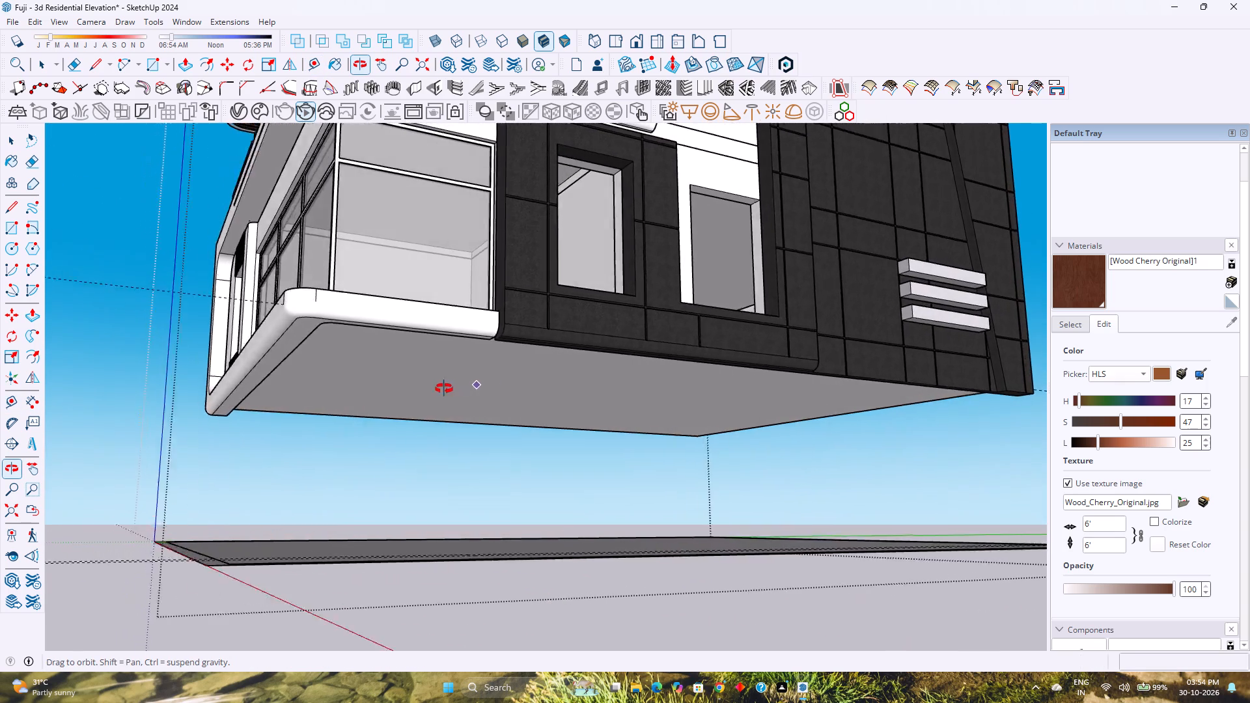
middle_click_drag(444, 389, 366, 387)
middle_click(366, 387)
middle_click(366, 387)
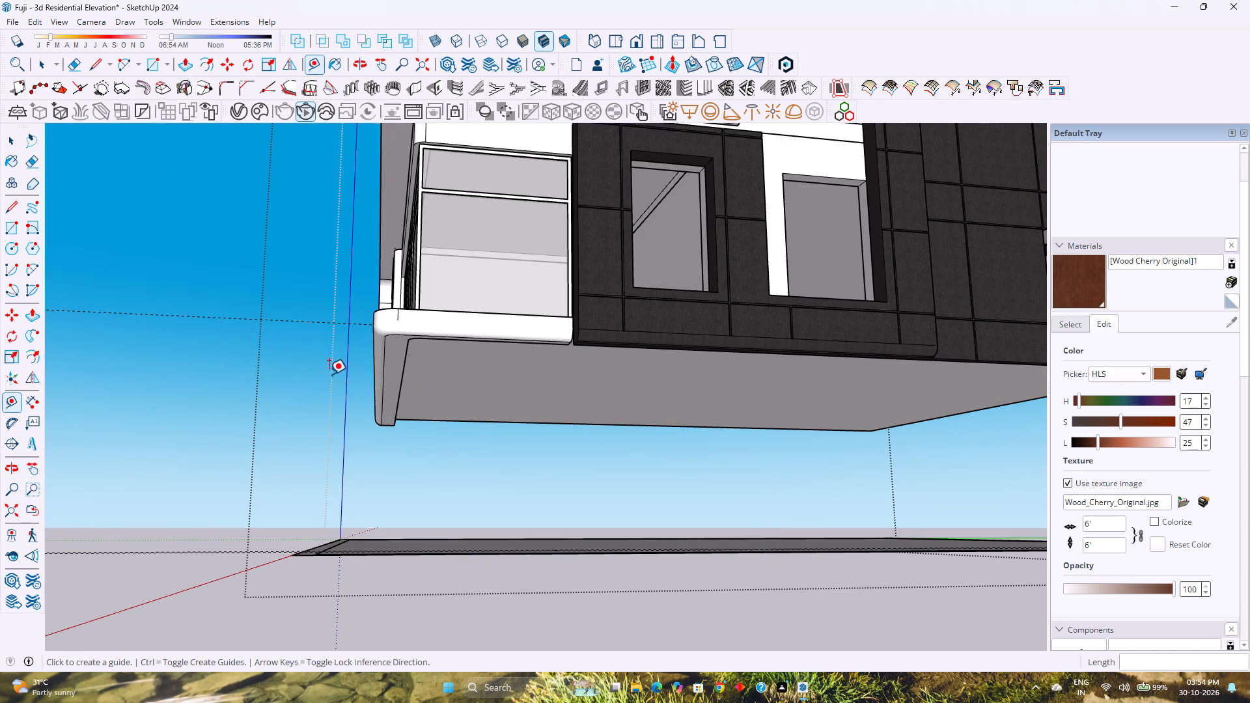
scroll(408, 387, "up", 5)
middle_click_drag(406, 385, 331, 372)
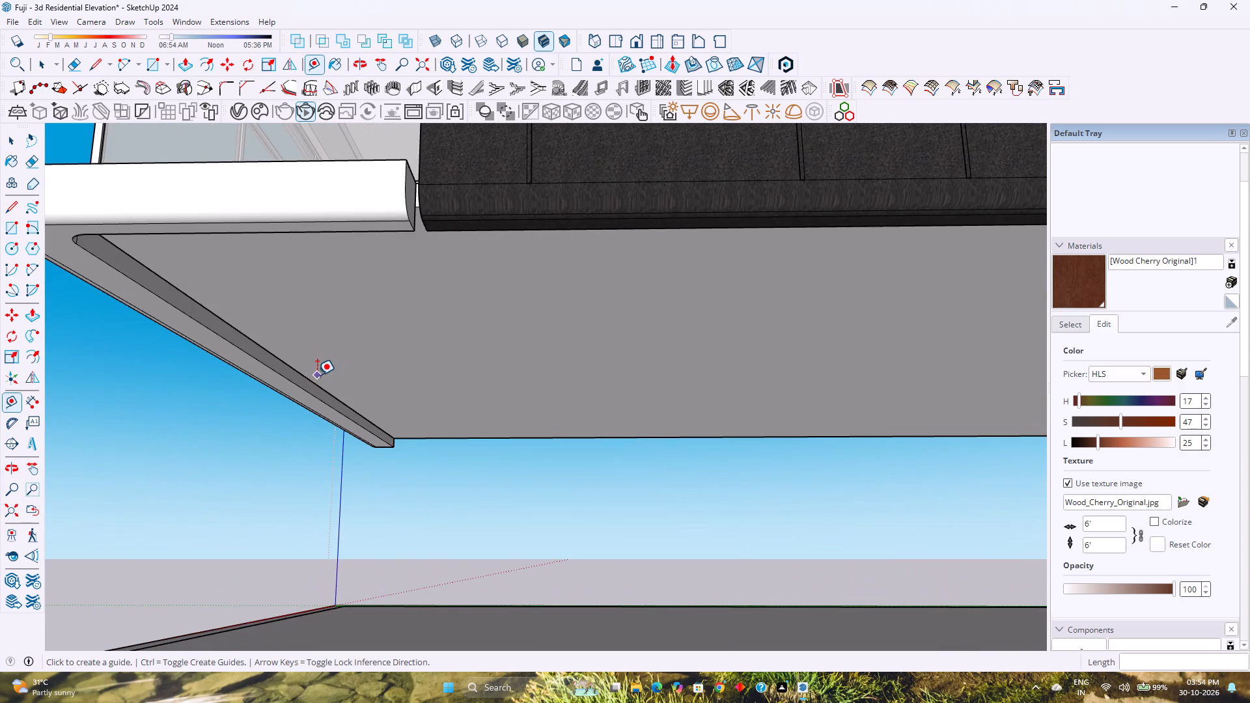
left_click(312, 379)
scroll(316, 448, "down", 3)
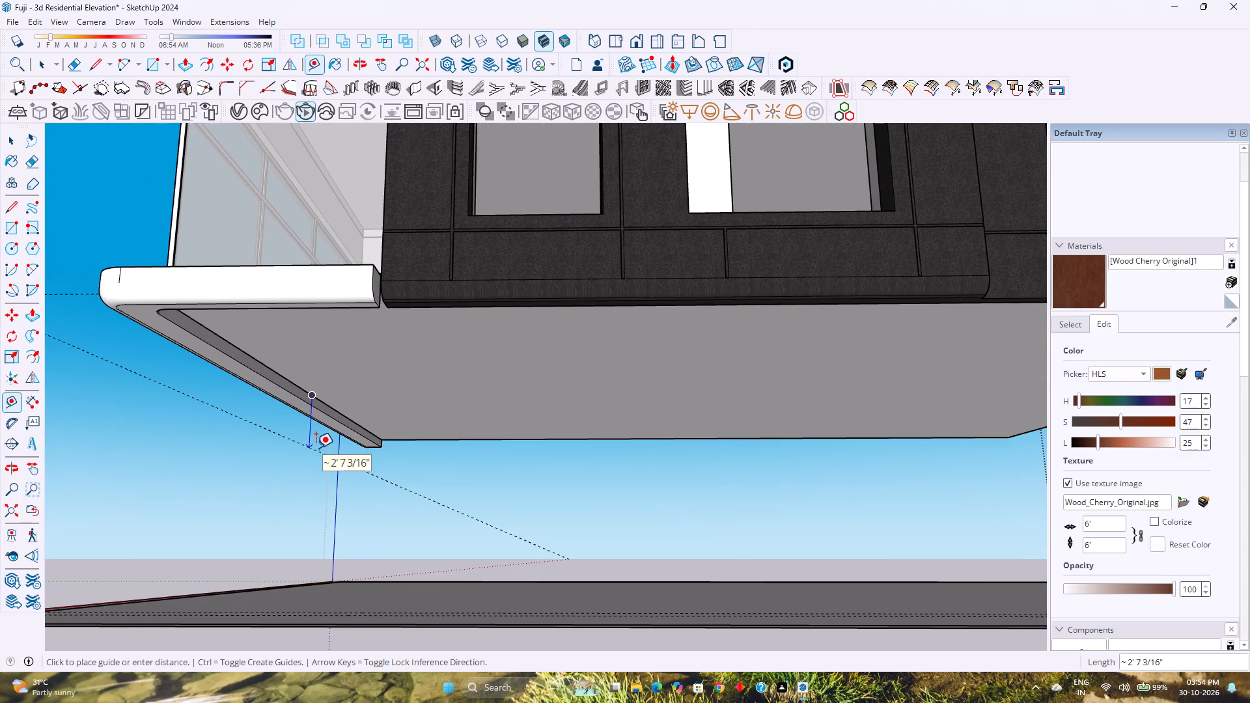
key("Up")
scroll(319, 453, "down", 4)
middle_click_drag(326, 473, 339, 544)
middle_click(339, 544)
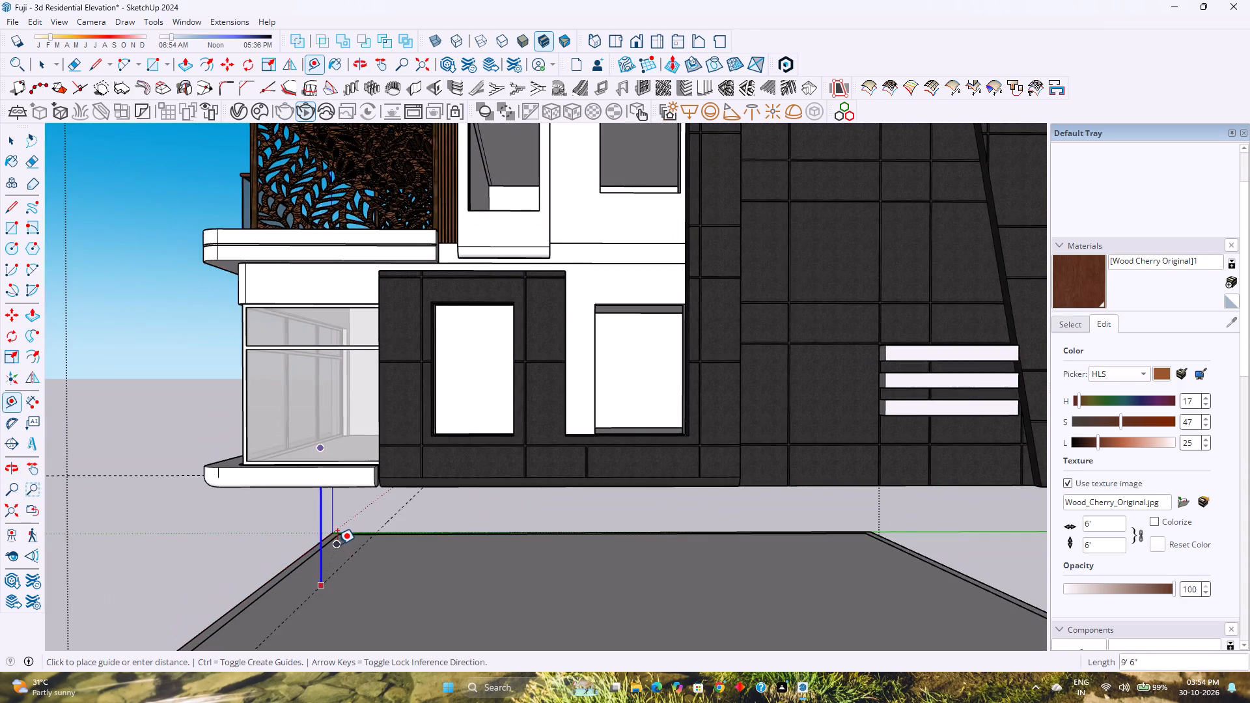
scroll(337, 544, "down", 3)
left_click(328, 562)
Place a guide on the ground face 7' 3" from the front recess guide, aligned with where the white plinth meets the dark cladding.
middle_click_drag(352, 579, 370, 531, "shift")
middle_click(372, 527, "shift")
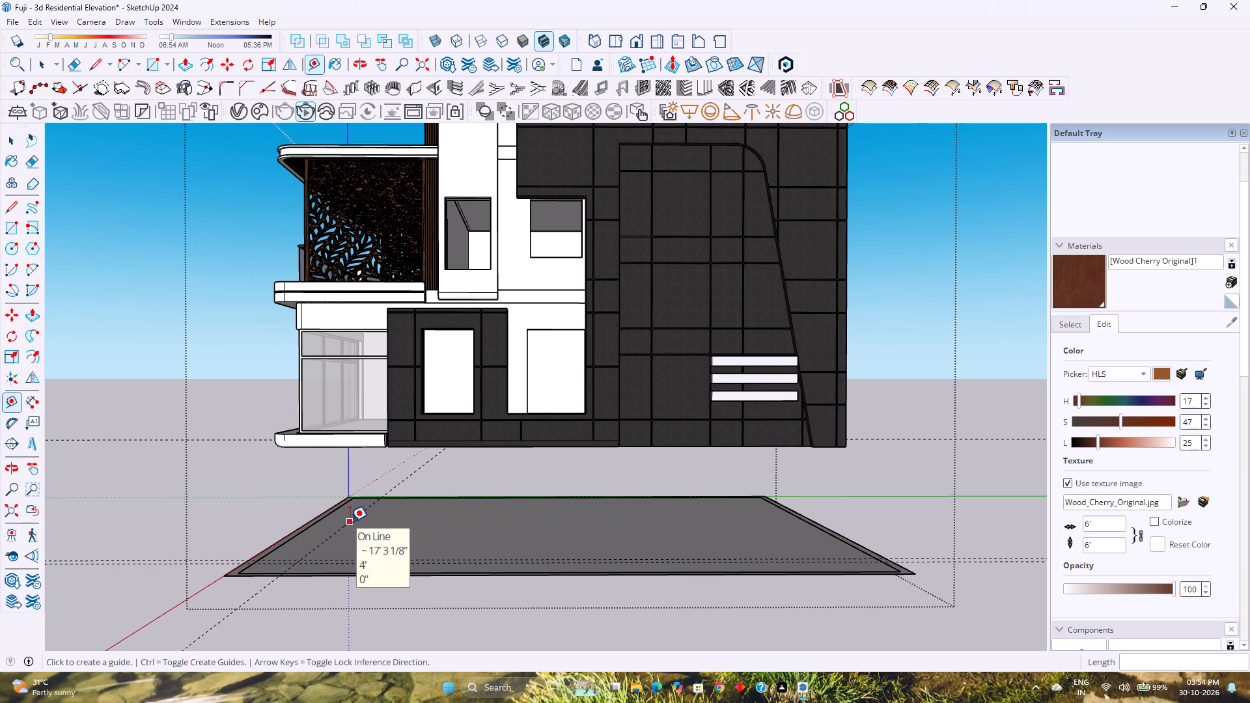
left_click(350, 521)
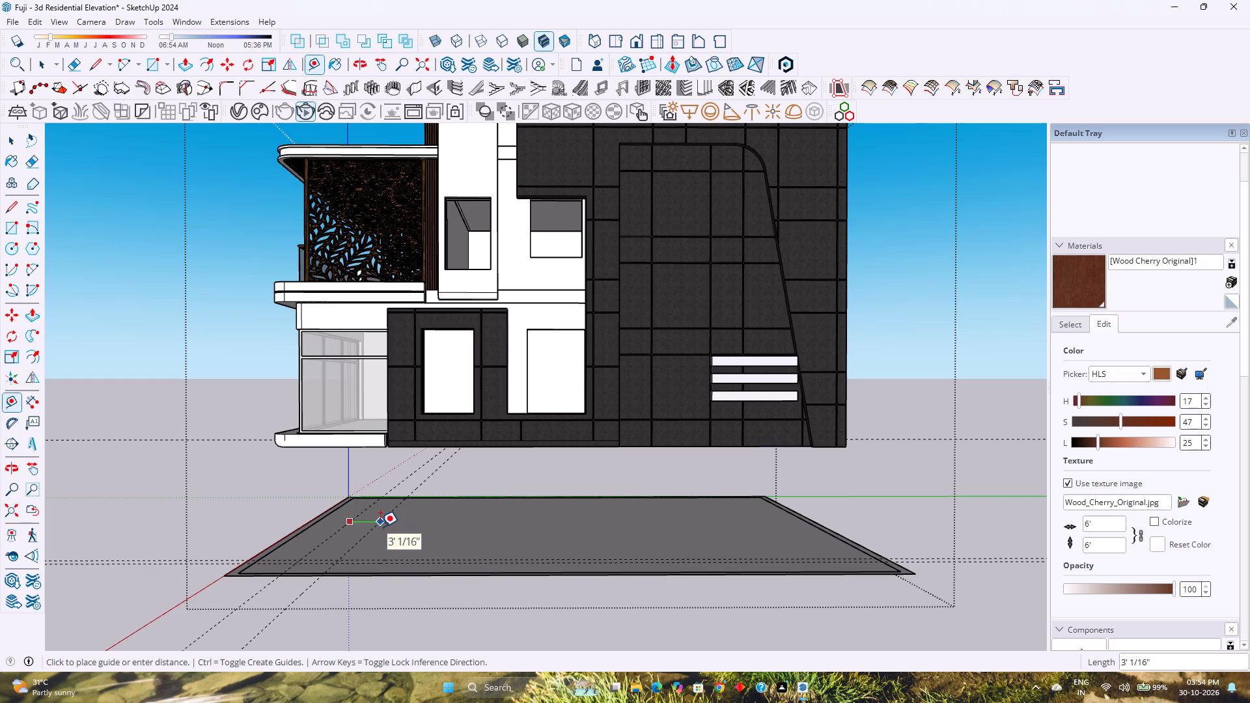
key("Left")
middle_click_drag(385, 509, 489, 547)
middle_click(489, 547)
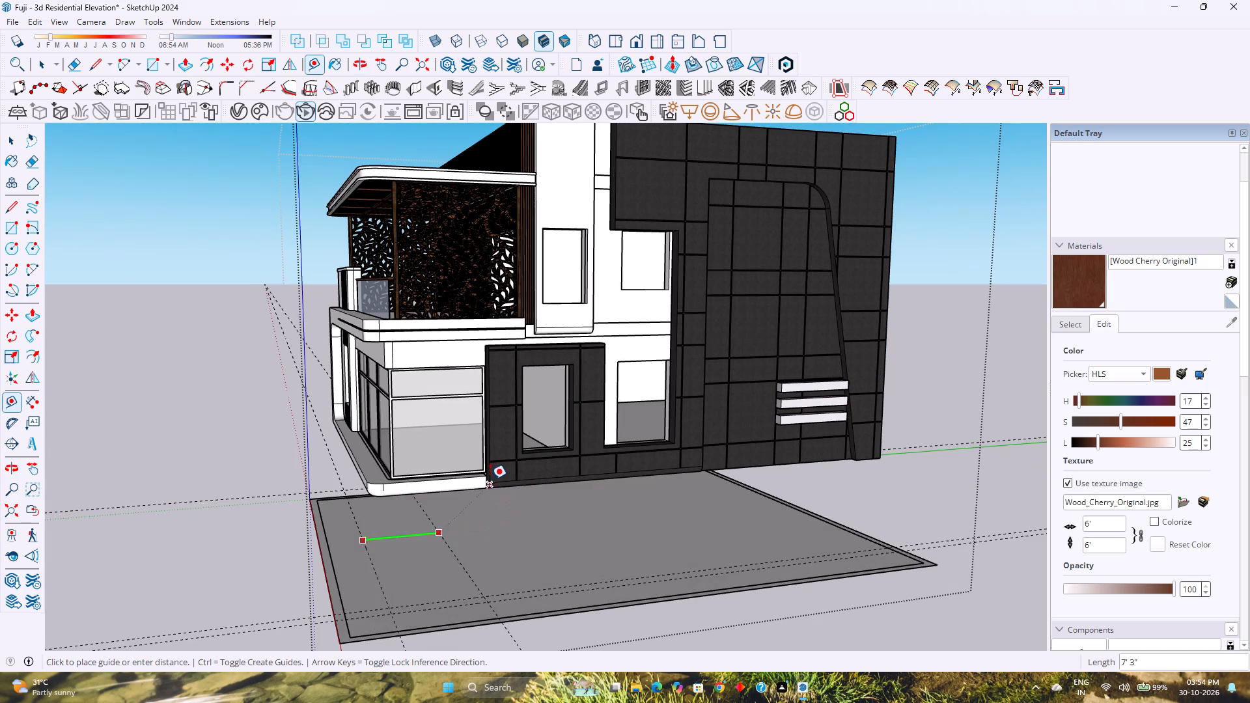
scroll(490, 479, "up", 6)
middle_click_drag(488, 478, 588, 491)
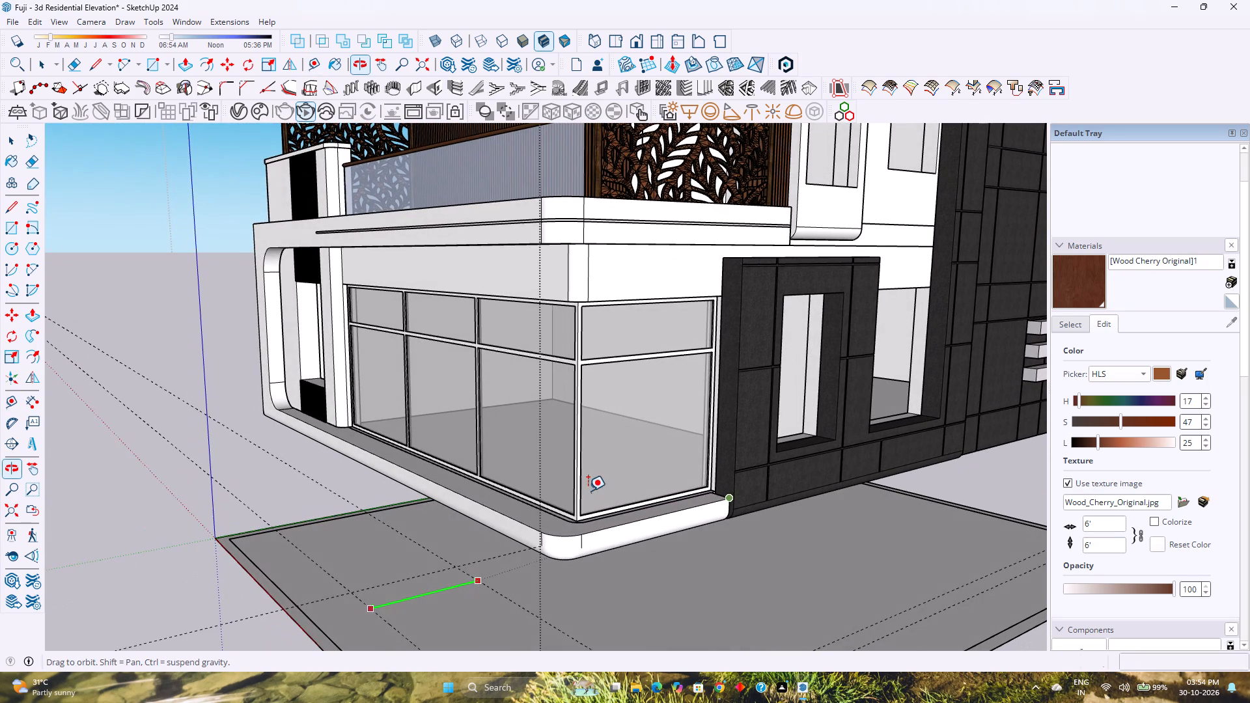
middle_click(588, 491)
middle_click(588, 491)
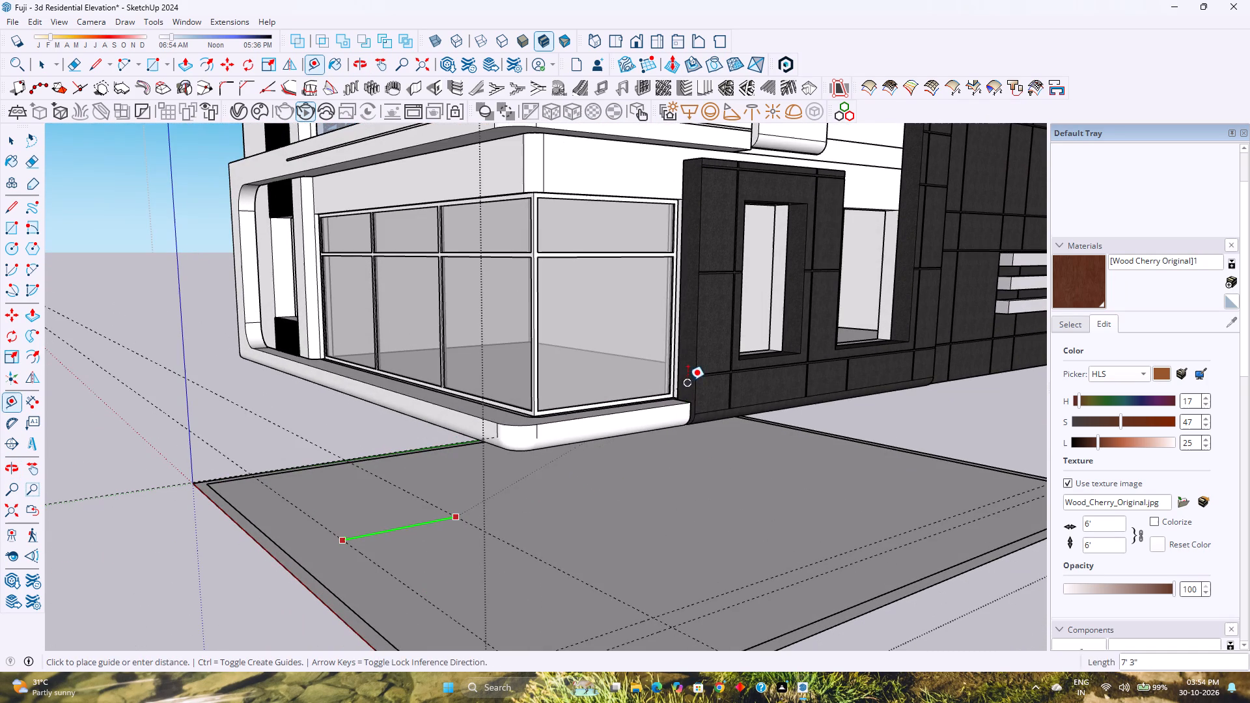
left_click(695, 376)
Offset a parallel guide 9" from the plinth-end guide on the ground face, toward the dark-clad side's interior.
scroll(683, 501, "down", 4)
middle_click_drag(683, 502, 642, 505)
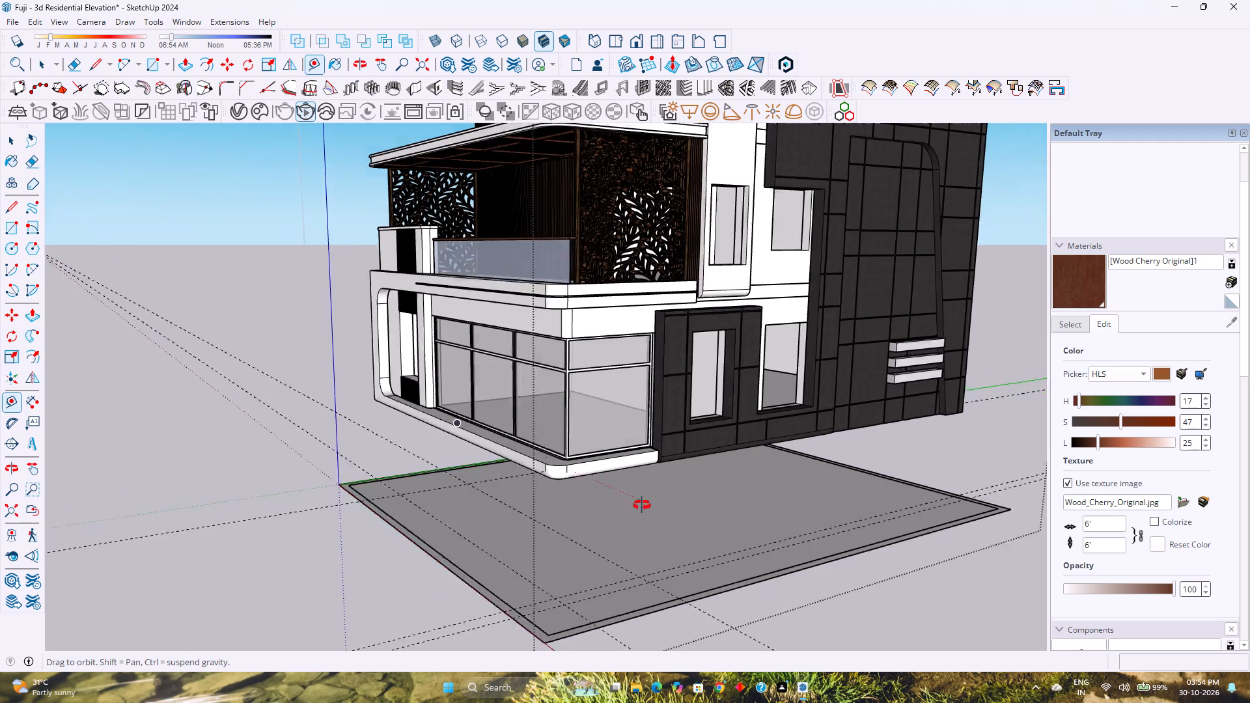
middle_click_drag(642, 505, 520, 448)
middle_click(520, 448)
middle_click(520, 448)
middle_click_drag(533, 446, 507, 508)
middle_click(507, 508)
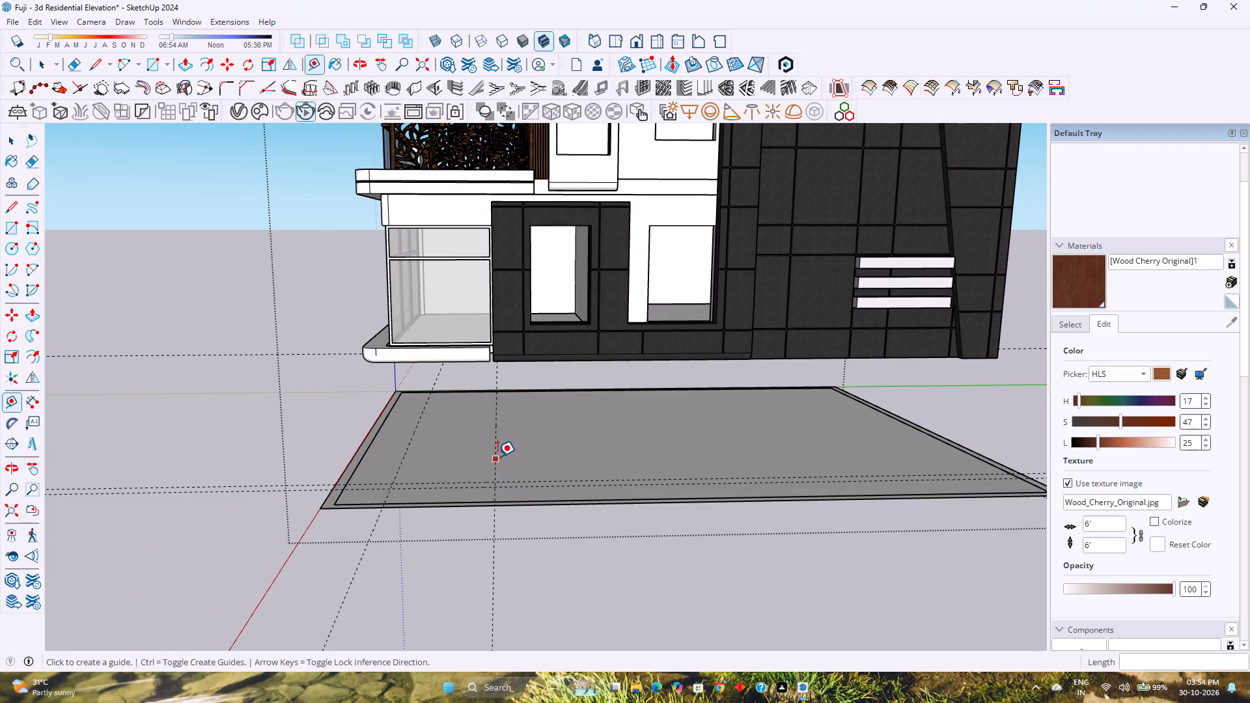
left_click(499, 454)
key("Left")
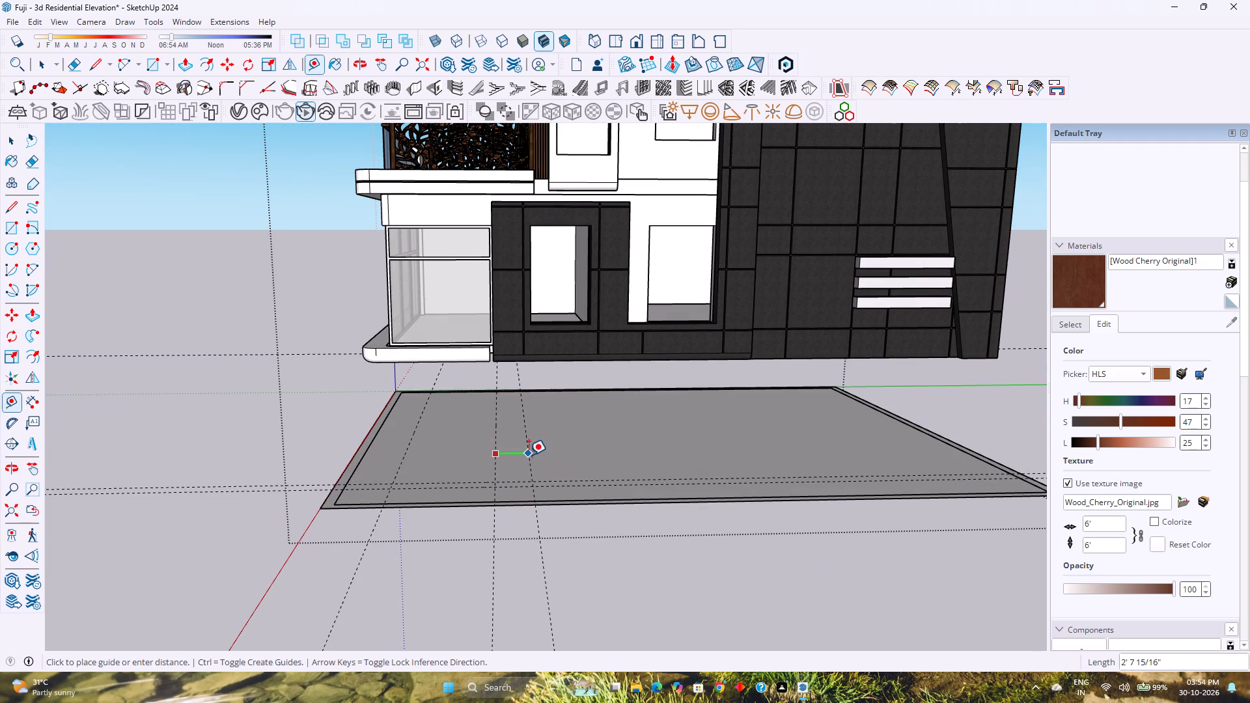
scroll(511, 466, "up", 9)
middle_click_drag(516, 497, 528, 538)
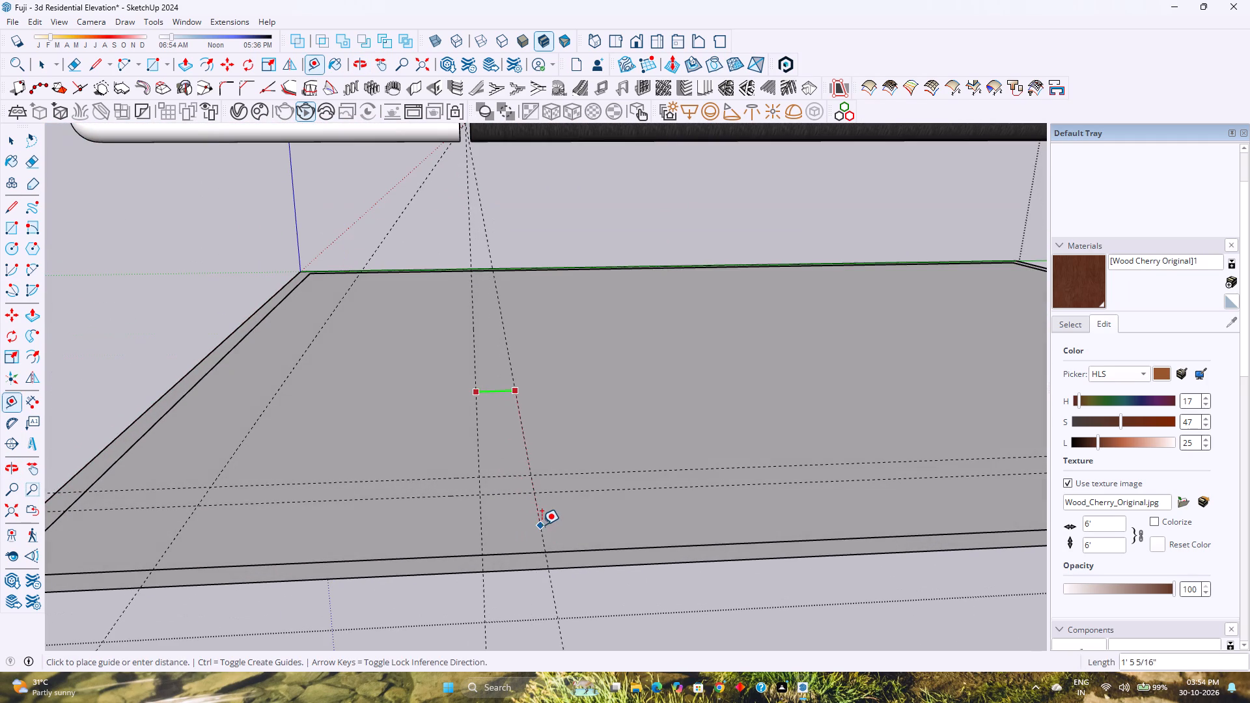
key("9")
key("Return")
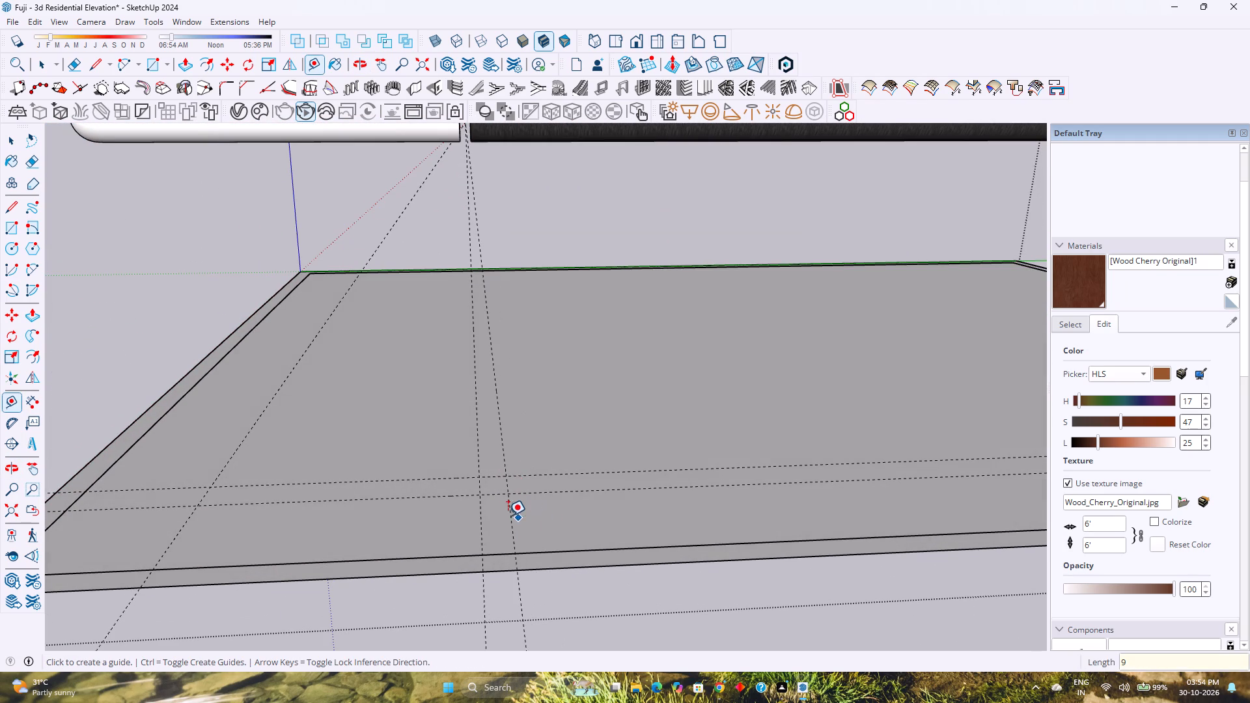
Place a guide 2' inward from the rear edge of the building's underside.
scroll(505, 515, "down", 2)
middle_click_drag(505, 515, 687, 432)
middle_click(687, 432)
scroll(615, 465, "down", 4)
middle_click_drag(445, 506, 652, 620)
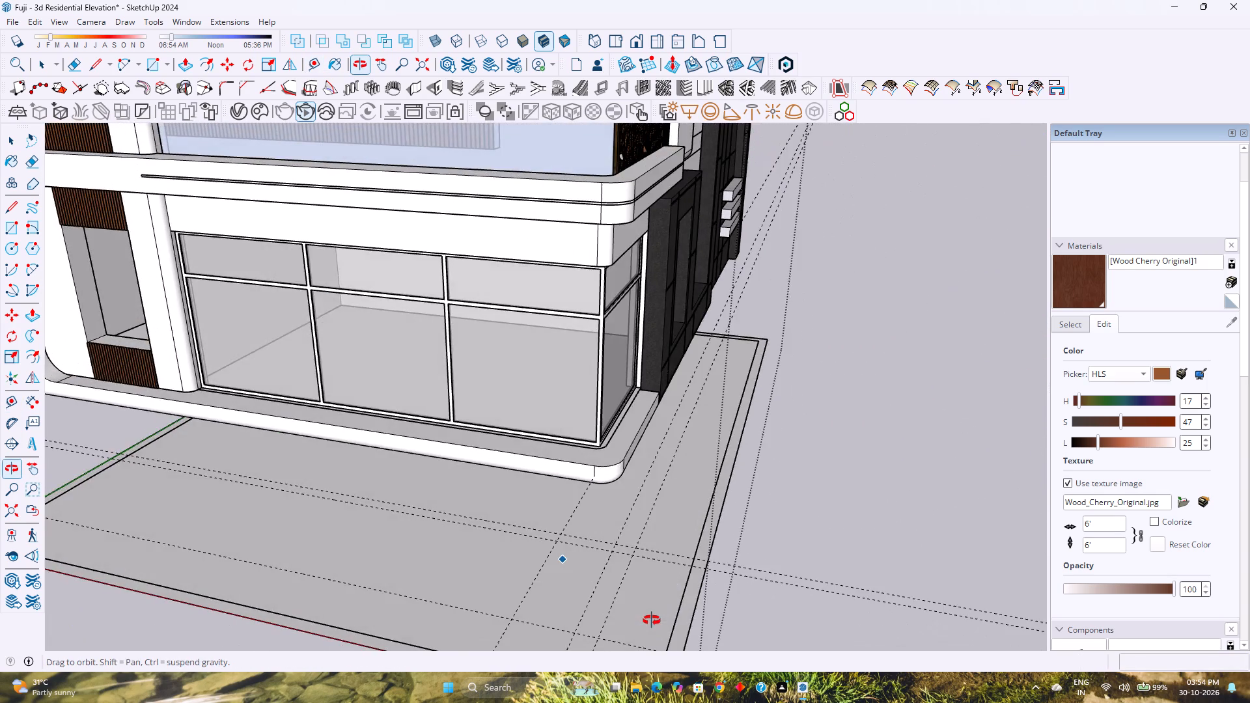
middle_click_drag(652, 620, 464, 644)
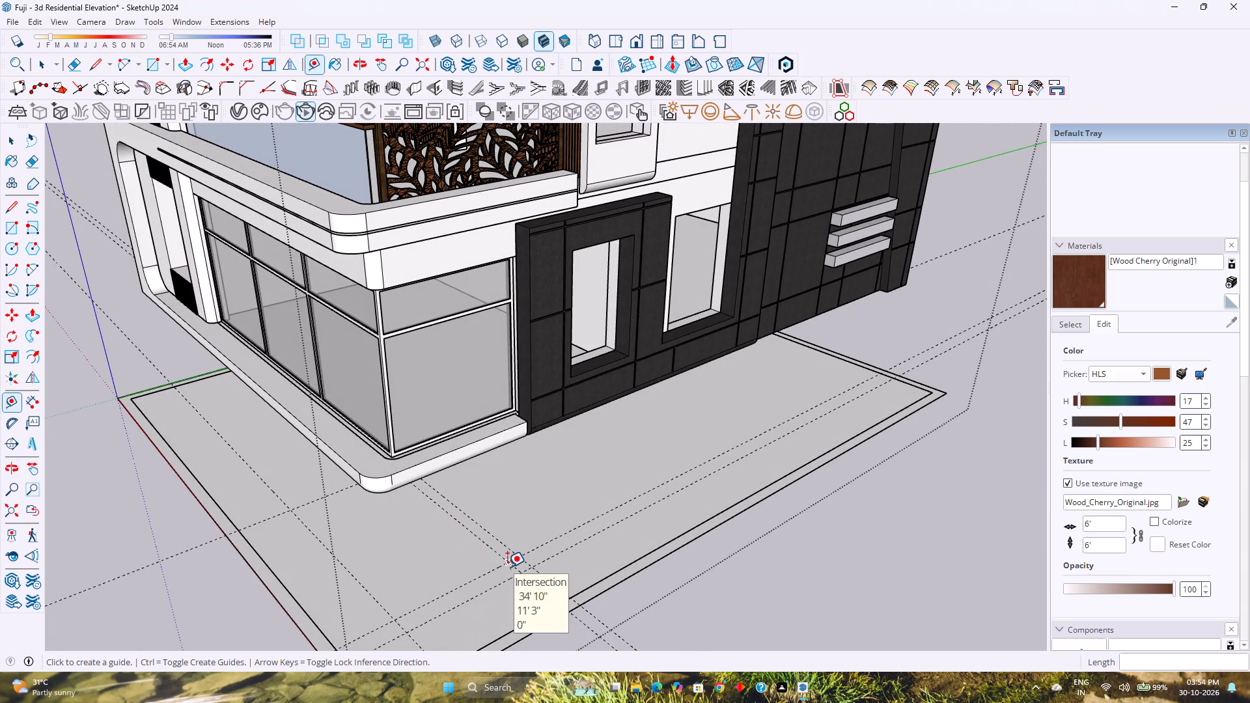
scroll(525, 579, "up", 7)
scroll(525, 577, "down", 6)
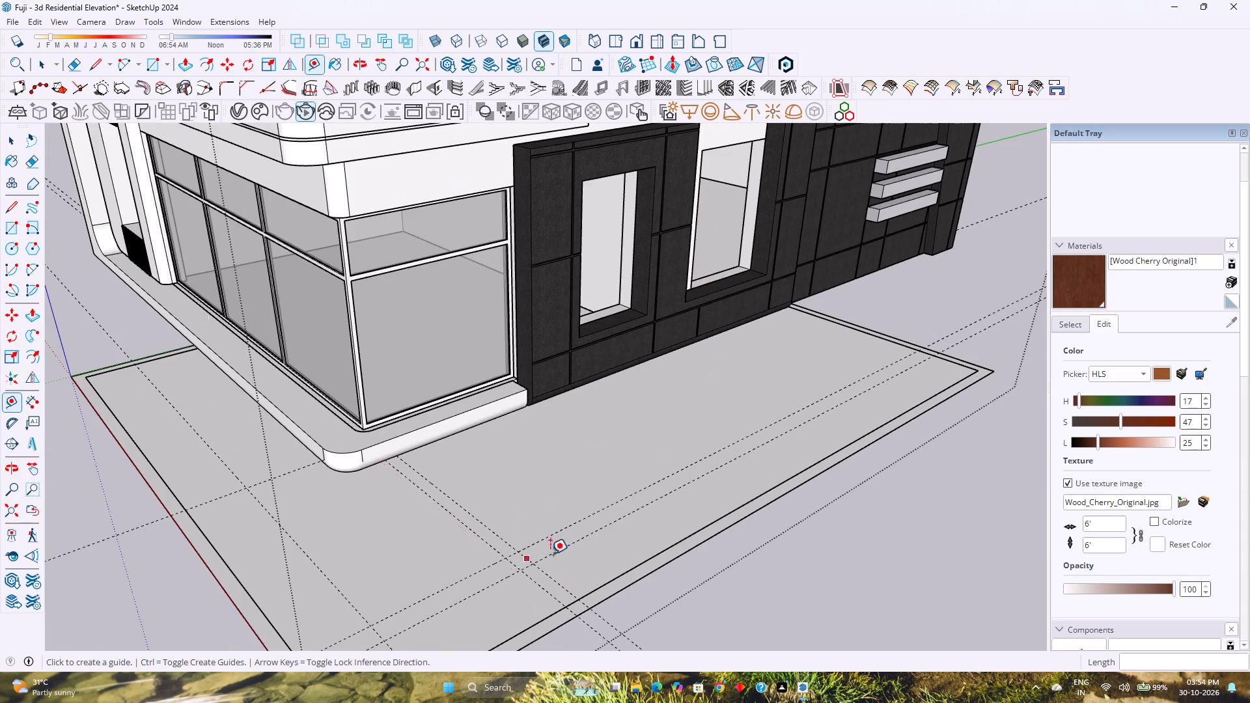
middle_click_drag(686, 542, 544, 448)
middle_click(543, 447)
middle_click_drag(583, 414, 429, 538, "shift")
middle_click_drag(427, 539, 492, 487)
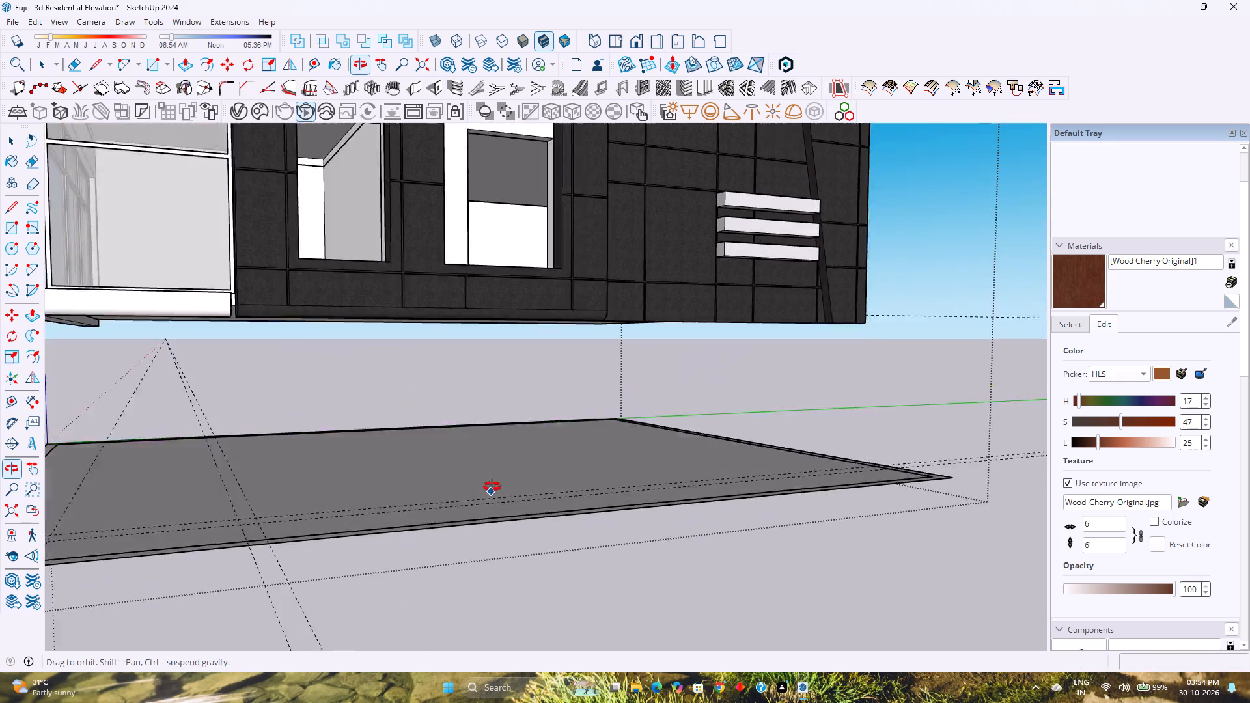
middle_click_drag(492, 487, 528, 467)
middle_click_drag(674, 414, 585, 524, "shift")
middle_click(585, 524, "shift")
middle_click_drag(559, 533, 627, 442)
middle_click(627, 442)
scroll(732, 398, "down", 1)
scroll(732, 398, "up", 6)
left_click(743, 385)
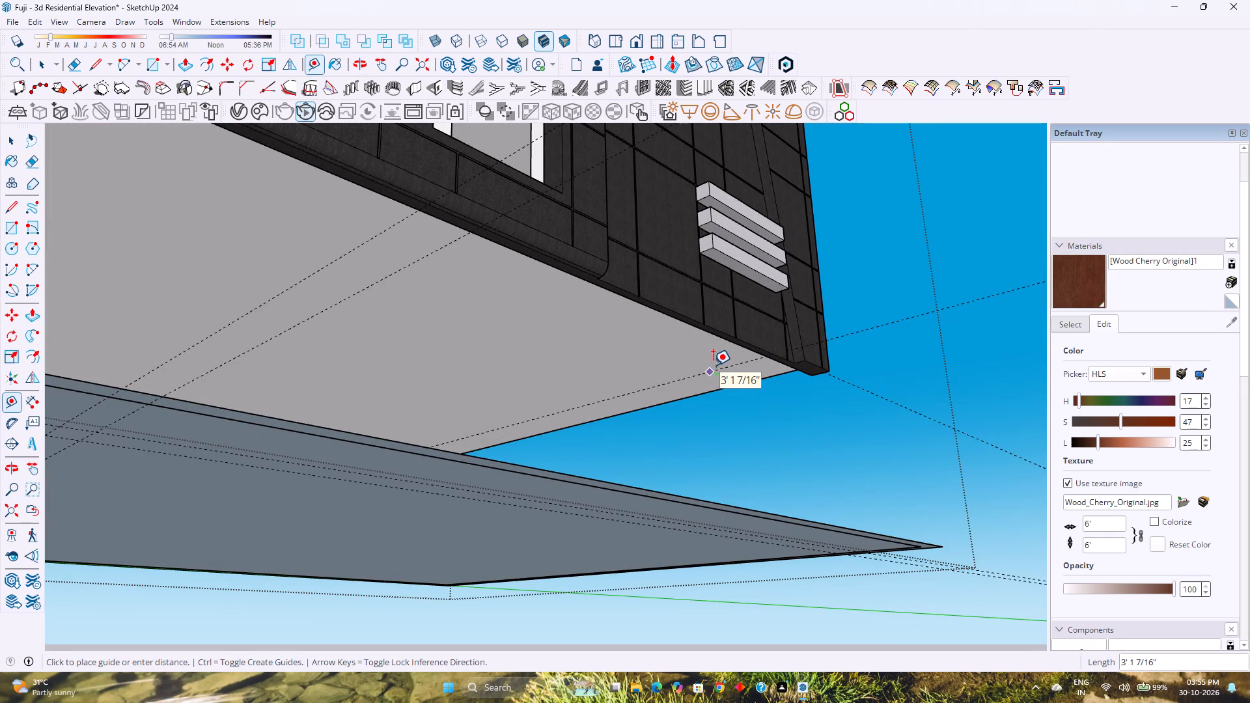
type("2'")
key("Return")
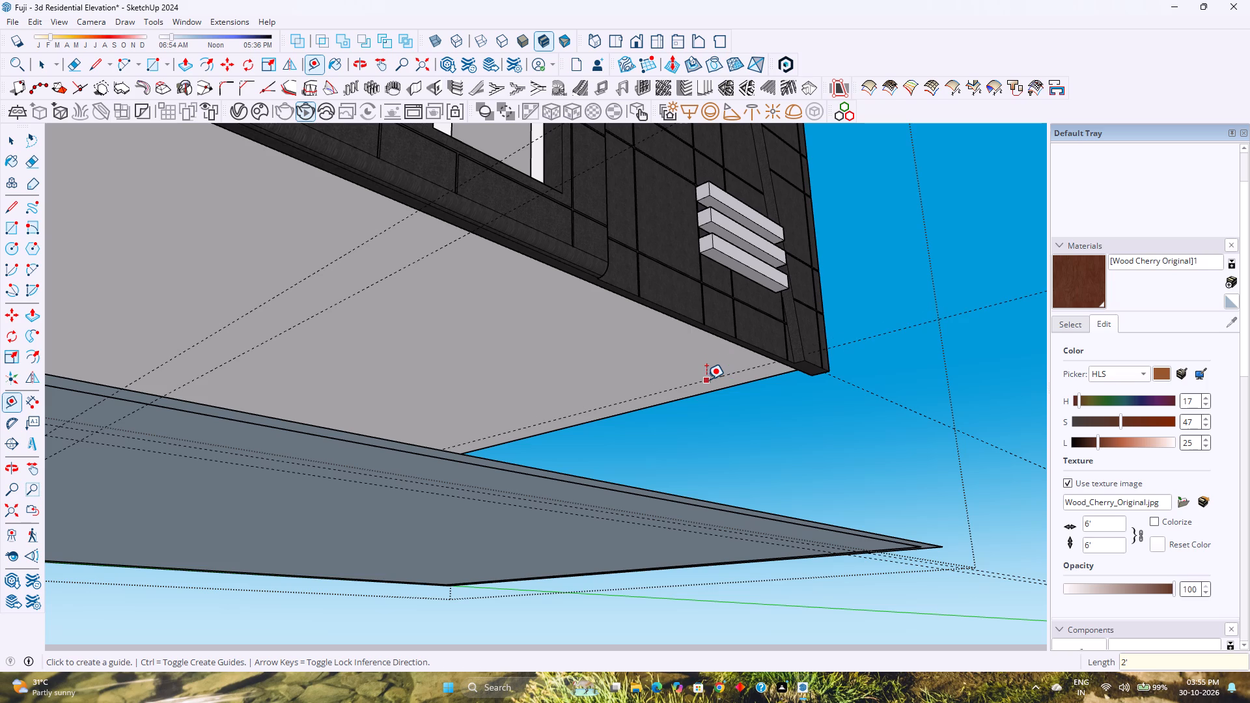
Project the 2' rear guide straight down from the building's underside onto the ground face.
left_click(706, 379)
key("Up")
middle_click_drag(706, 475, 712, 571)
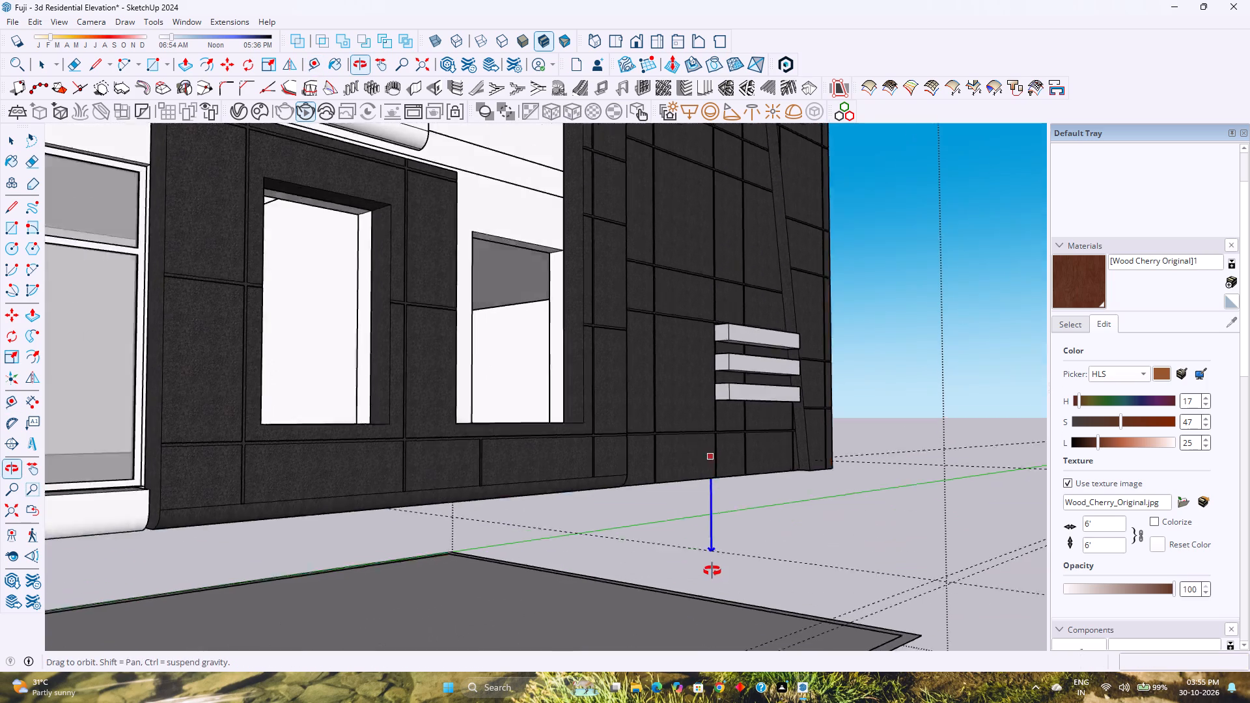
middle_click_drag(712, 571, 712, 573)
left_click(702, 647)
Place a guide 1'6" inward from the underside's edge along the plain side wall opposite the dark cladding.
scroll(686, 609, "down", 1)
middle_click_drag(692, 616, 655, 484, "shift")
middle_click(654, 476, "shift")
scroll(654, 462, "down", 3)
middle_click_drag(654, 462, 661, 483)
middle_click(661, 484)
middle_click_drag(618, 503, 775, 503, "shift")
middle_click_drag(524, 516, 890, 526)
middle_click(891, 526)
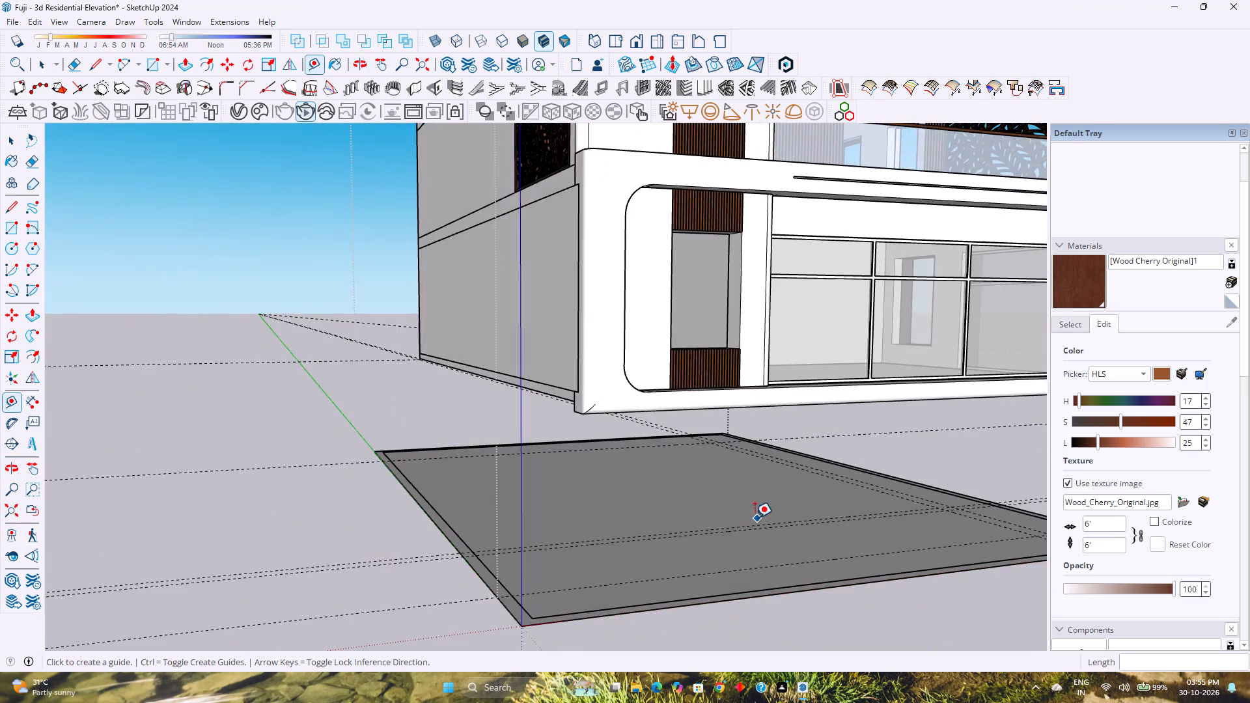
middle_click_drag(755, 517, 752, 459)
scroll(650, 390, "up", 2)
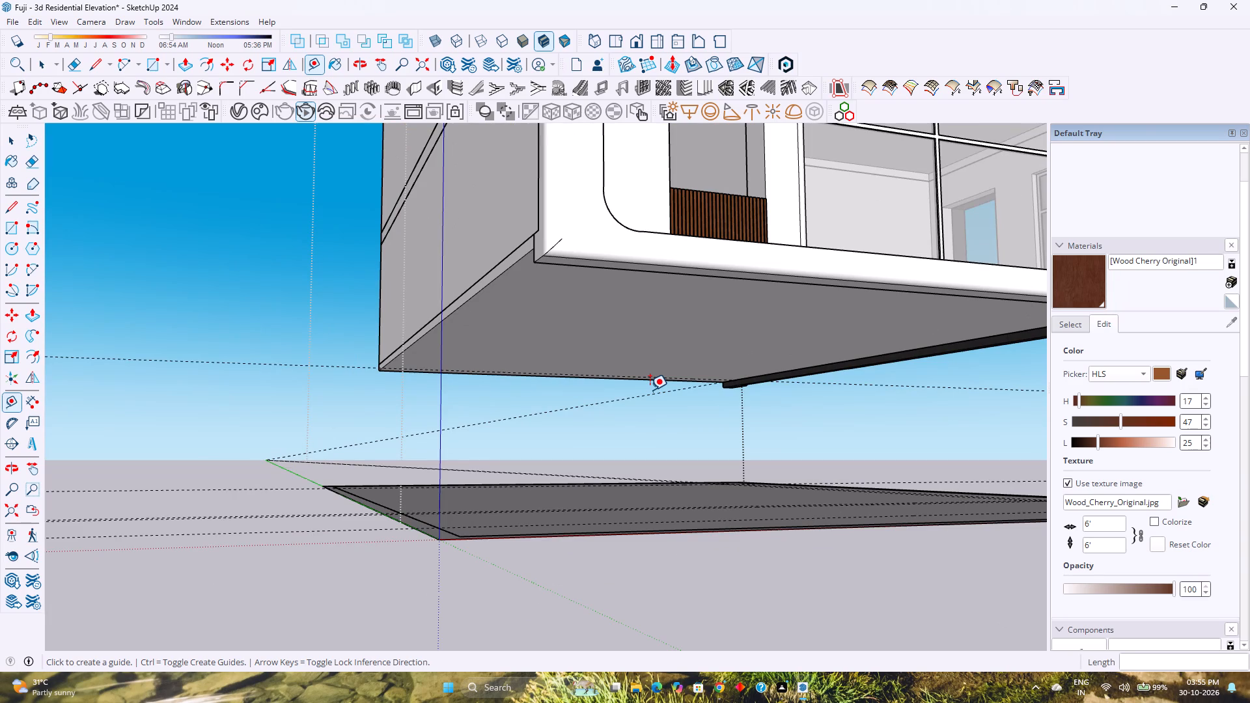
scroll(650, 390, "up", 1)
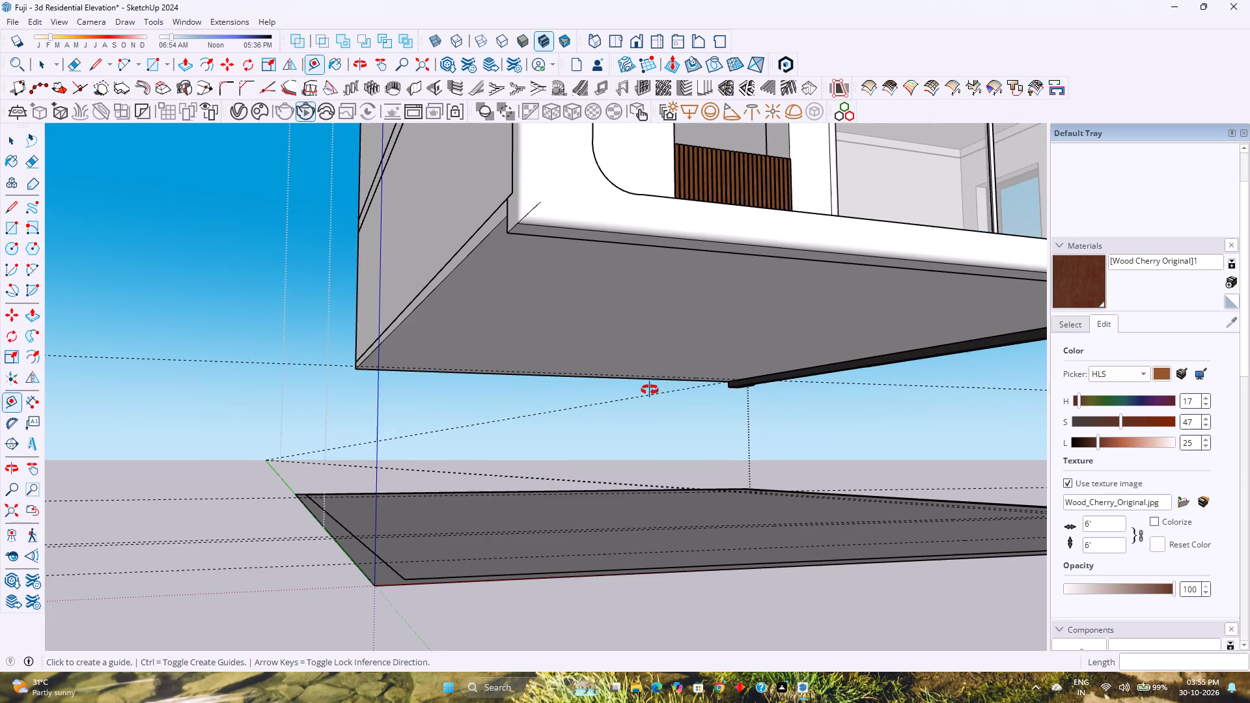
middle_click_drag(650, 390, 637, 343)
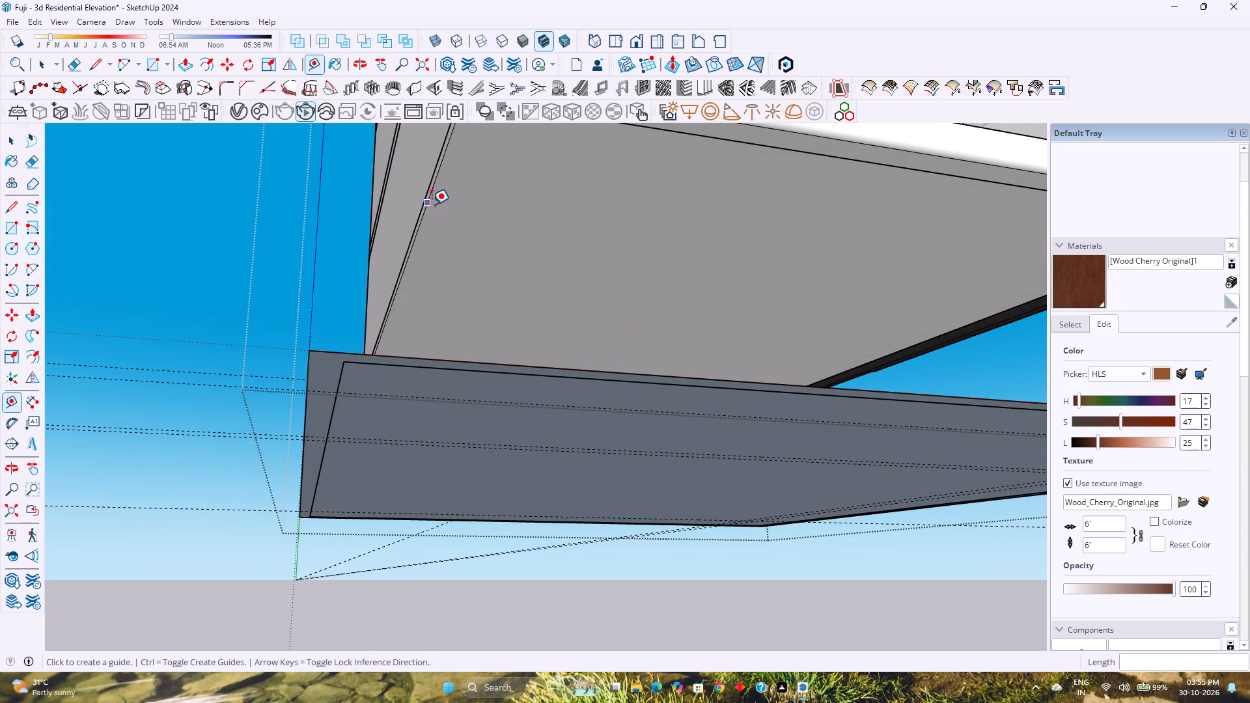
left_click(432, 204)
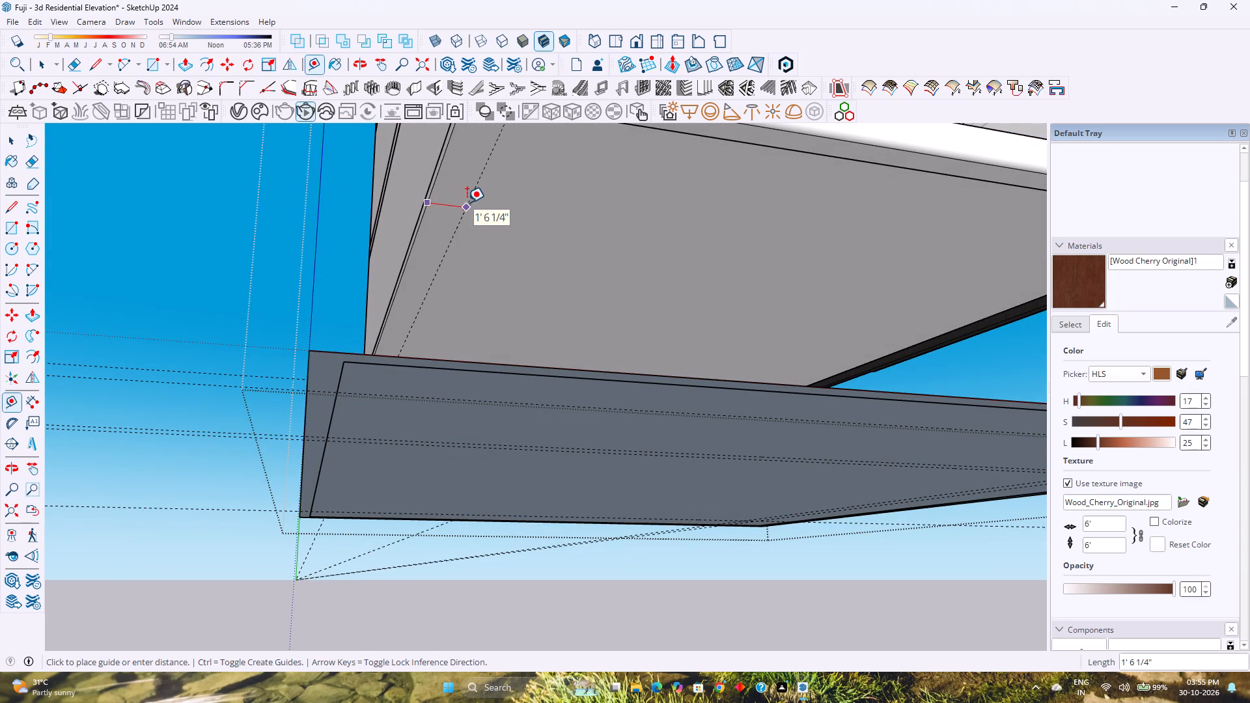
type("1'6\"")
key("Return")
Project the 1'6" plain-side guide straight down from the building's underside onto the ground face.
middle_click_drag(467, 202, 497, 262)
middle_click(497, 262)
left_click(462, 262)
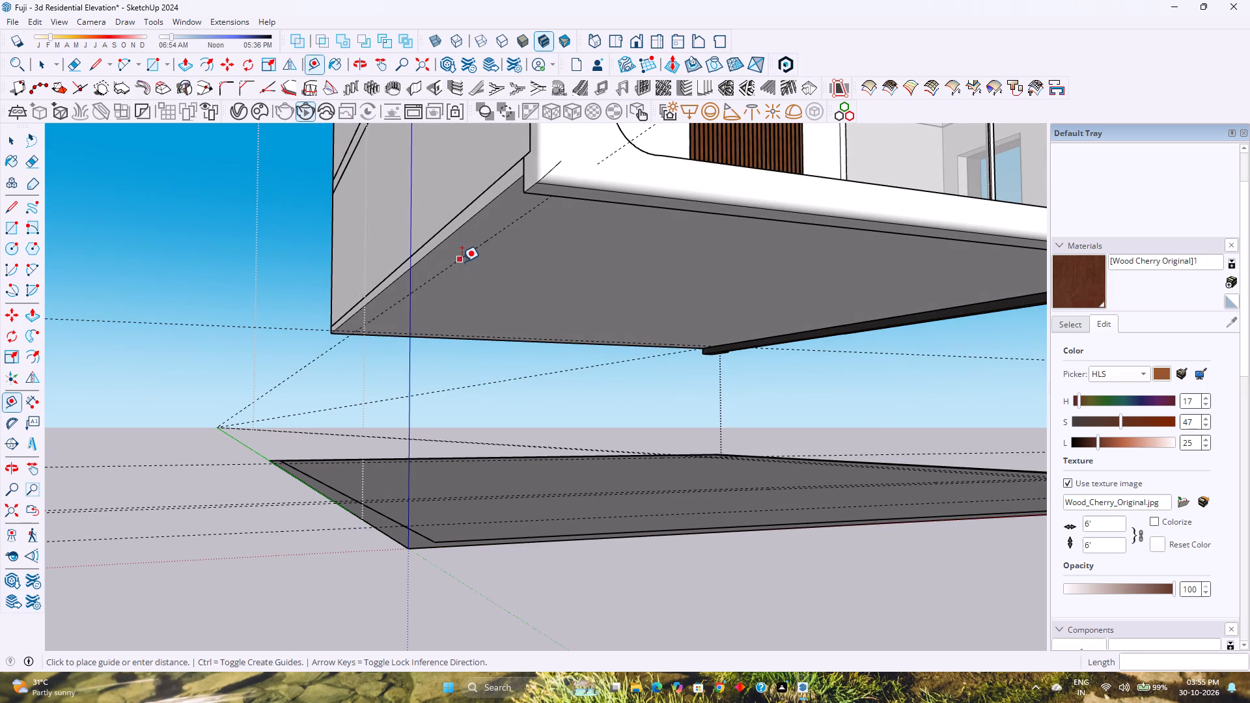
key("Up")
middle_click_drag(475, 422, 471, 497)
middle_click(471, 497)
left_click(459, 559)
Draw a 1' 2" by 9" rectangle between the crossing guide pairs on the ground face near the plinth's end.
scroll(483, 558, "down", 4)
middle_click_drag(504, 561, 329, 534)
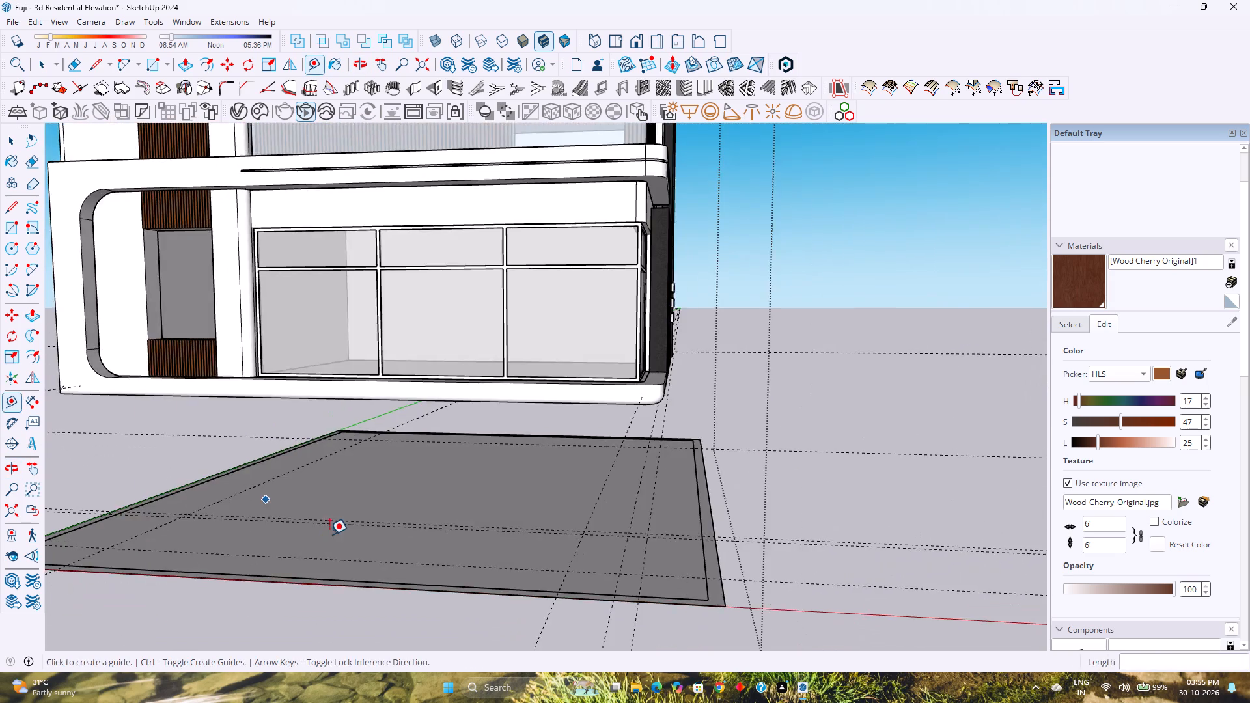
scroll(329, 534, "down", 4)
middle_click_drag(414, 527, 332, 559)
middle_click(332, 559)
scroll(335, 557, "down", 1)
middle_click_drag(366, 543, 540, 496, "shift")
middle_click_drag(561, 491, 484, 501)
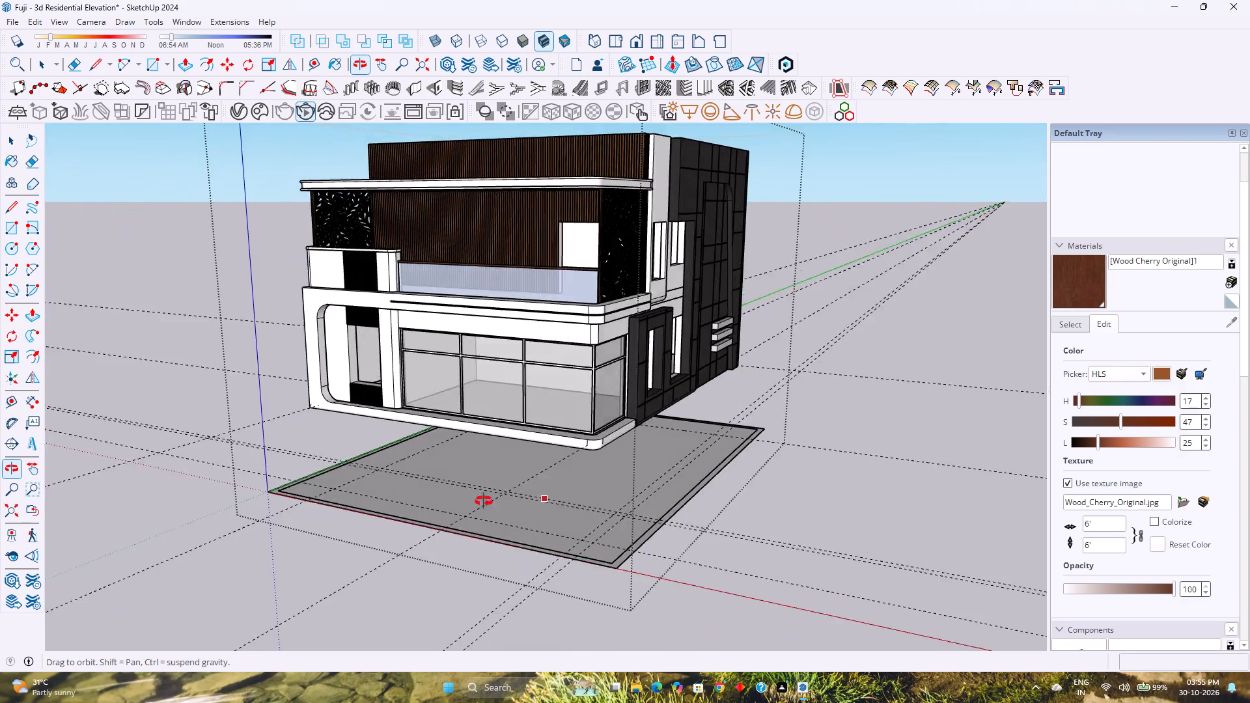
middle_click_drag(484, 501, 383, 486)
scroll(381, 484, "up", 6)
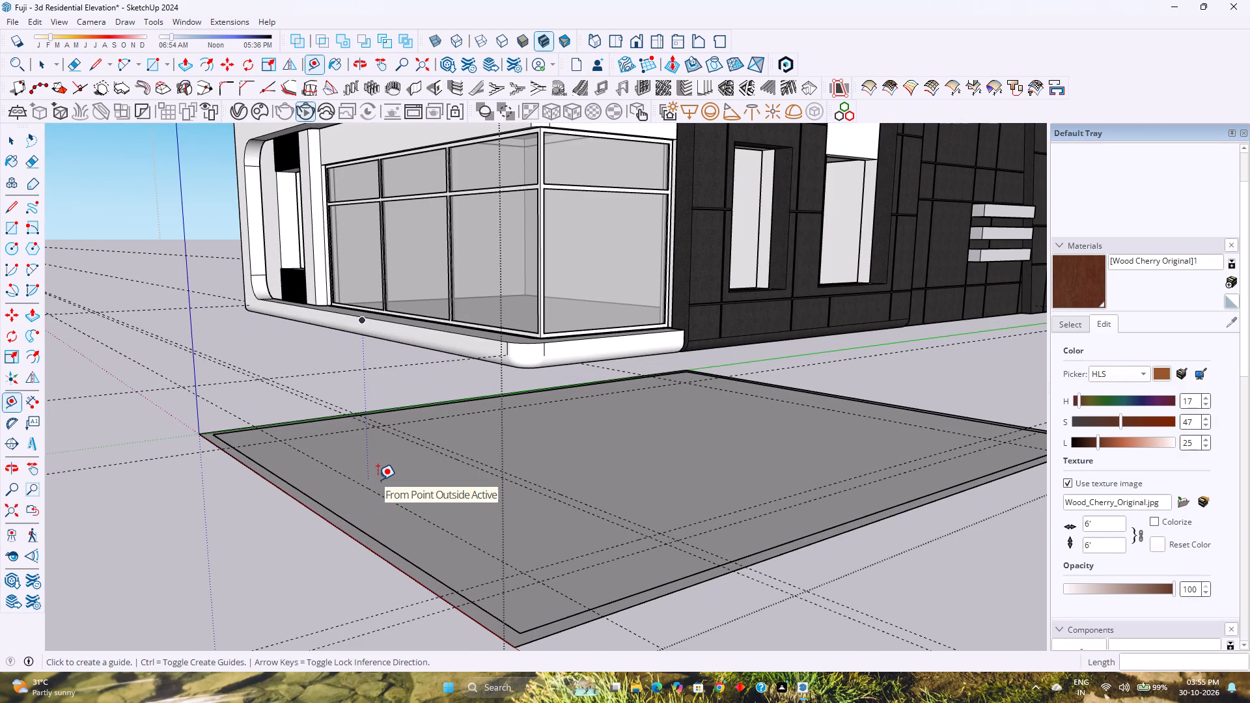
scroll(368, 475, "down", 2)
key("space")
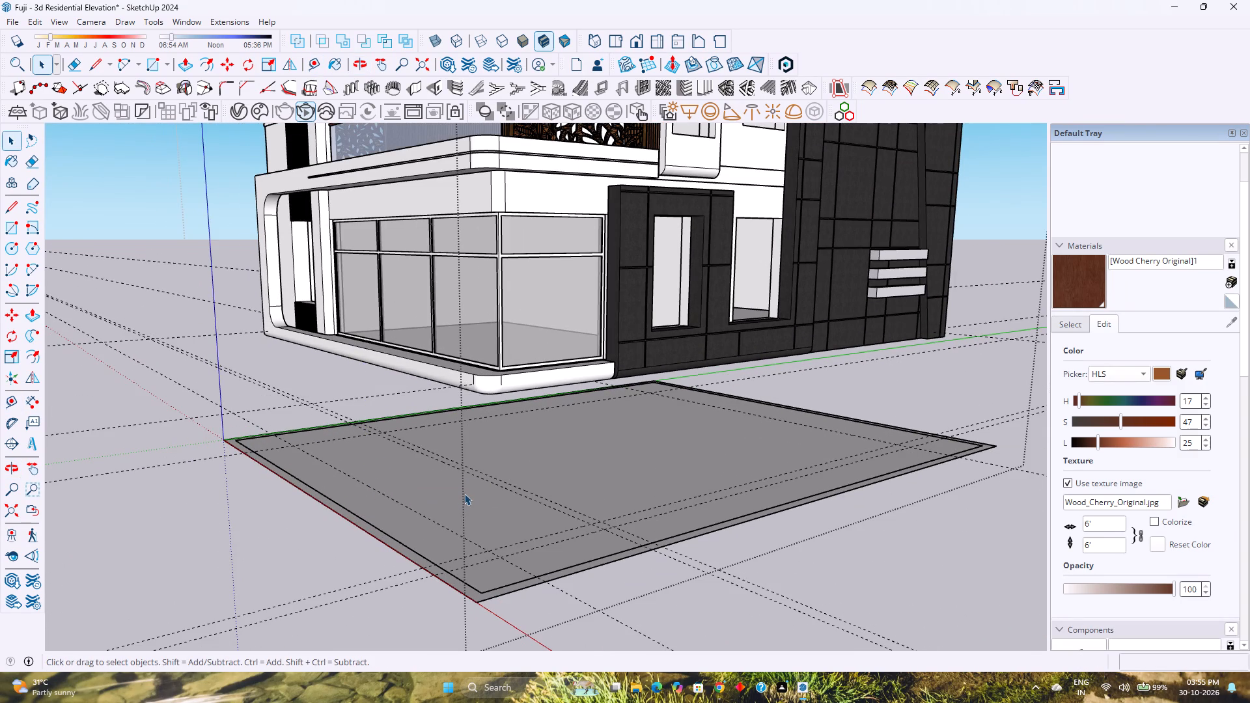
scroll(472, 524, "down", 3)
scroll(479, 536, "up", 7)
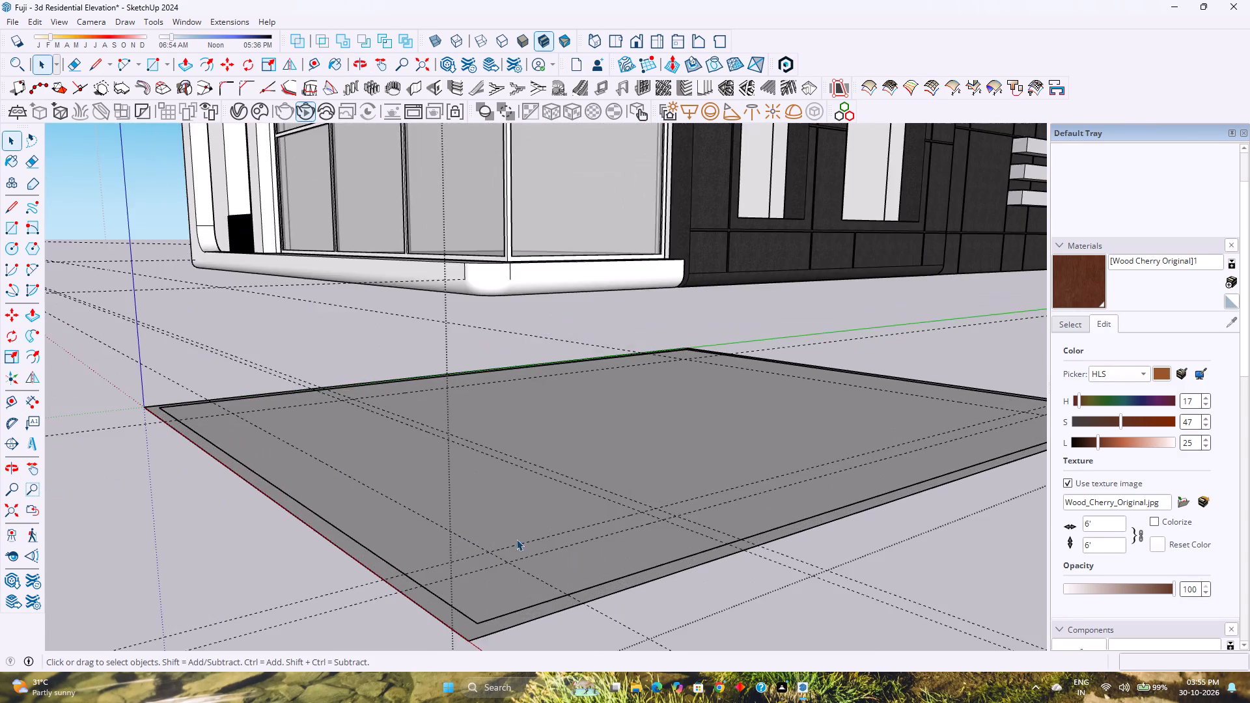
middle_click_drag(531, 539, 408, 564)
scroll(568, 493, "down", 2)
middle_click_drag(589, 525, 581, 574)
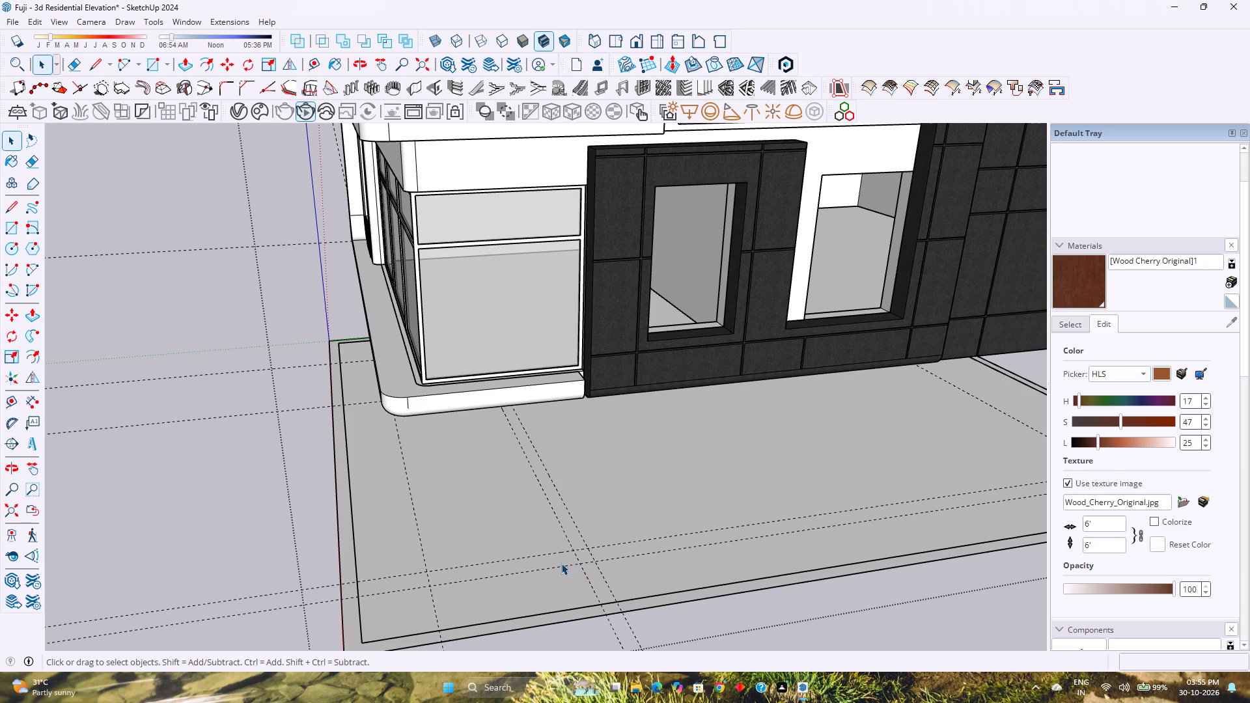
scroll(590, 586, "up", 11)
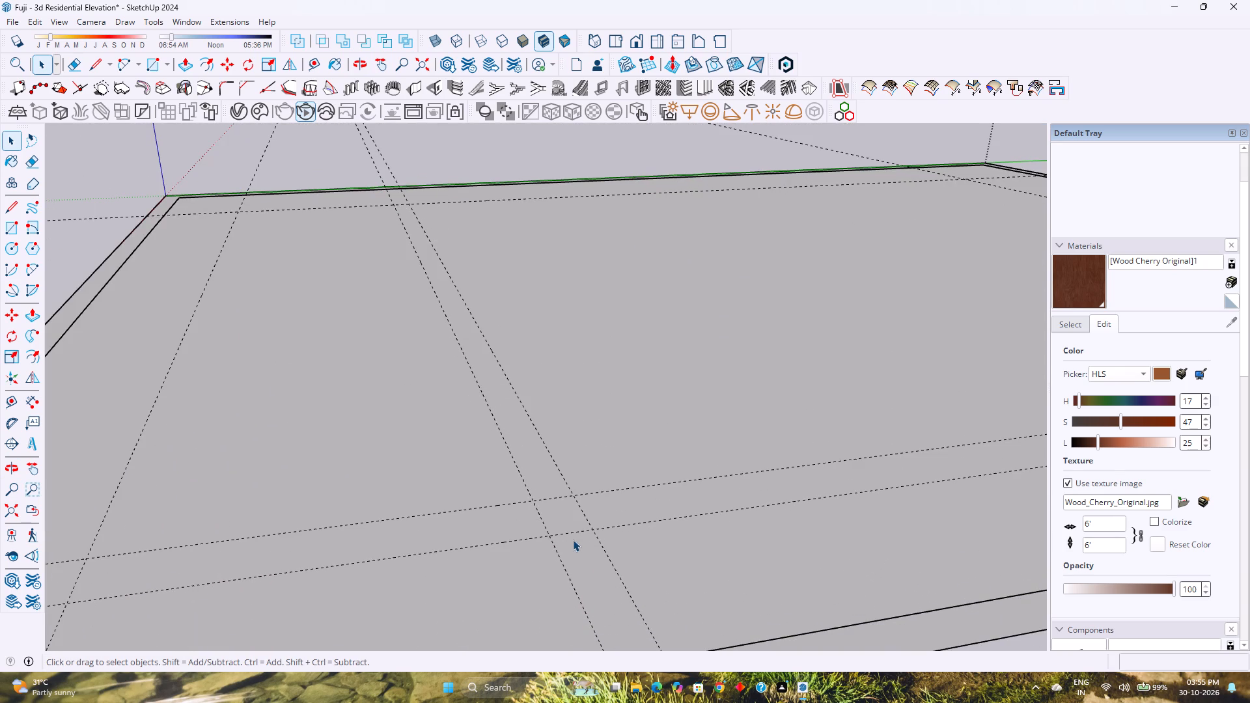
key("r")
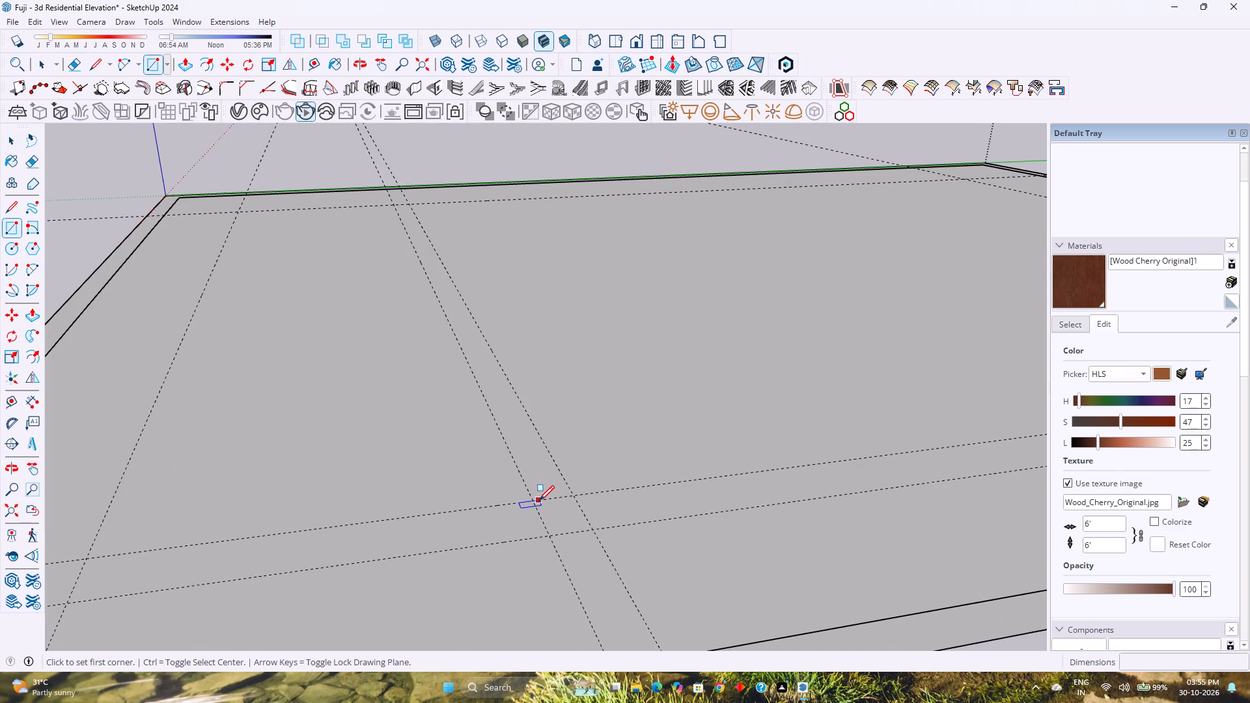
left_click(533, 501)
left_click(594, 529)
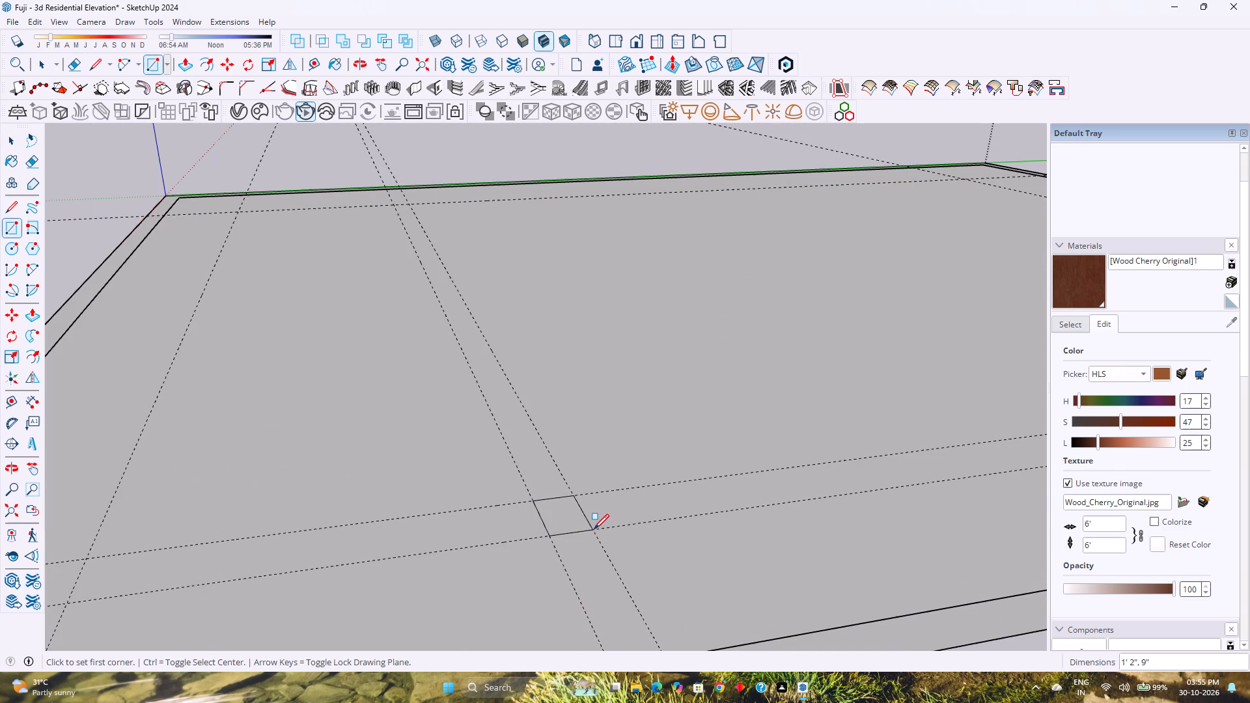
Make the 1' 2" by 9" rectangle's face and edges into a component with the definition name 5.
key("space")
double_click(573, 521)
right_click(573, 521)
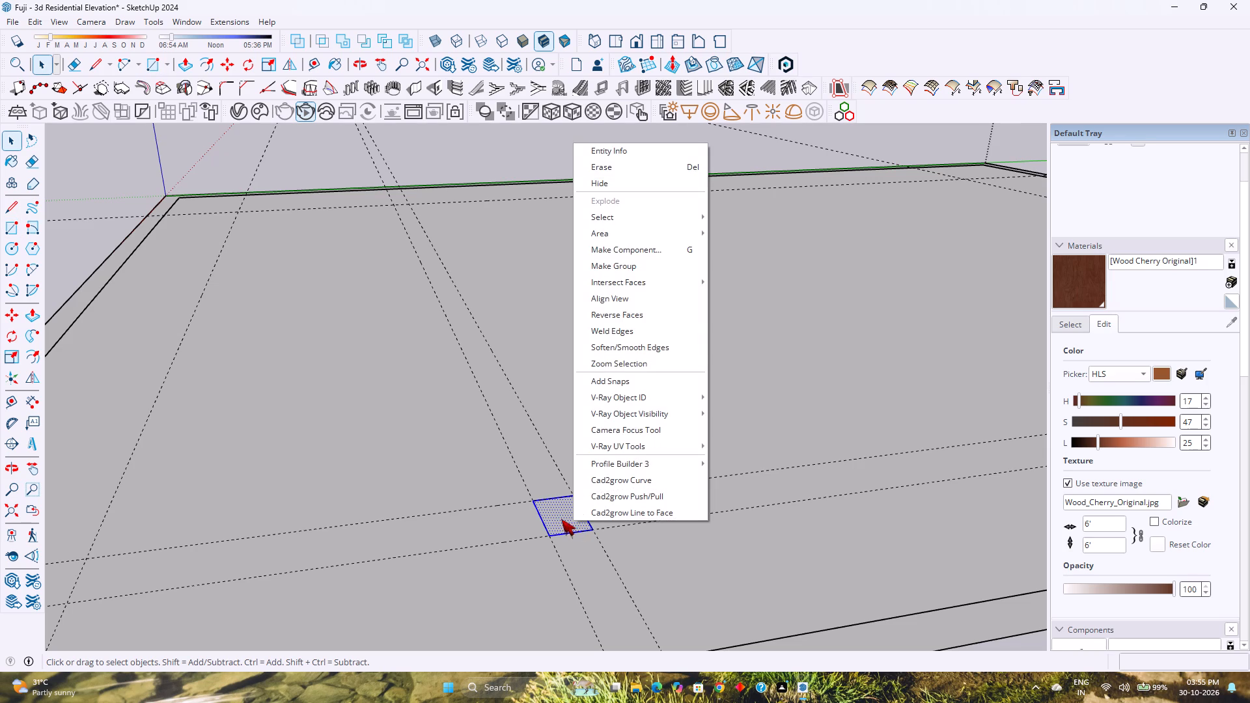
left_click(630, 251)
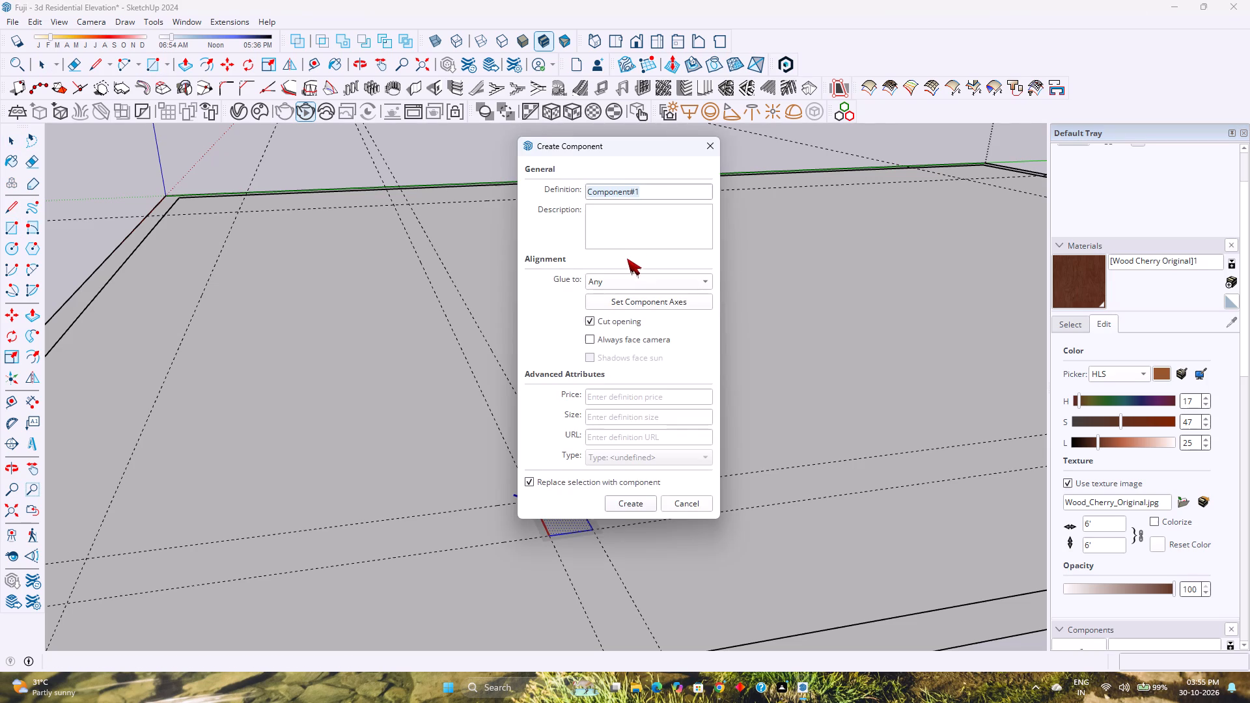
key("5")
key("Return")
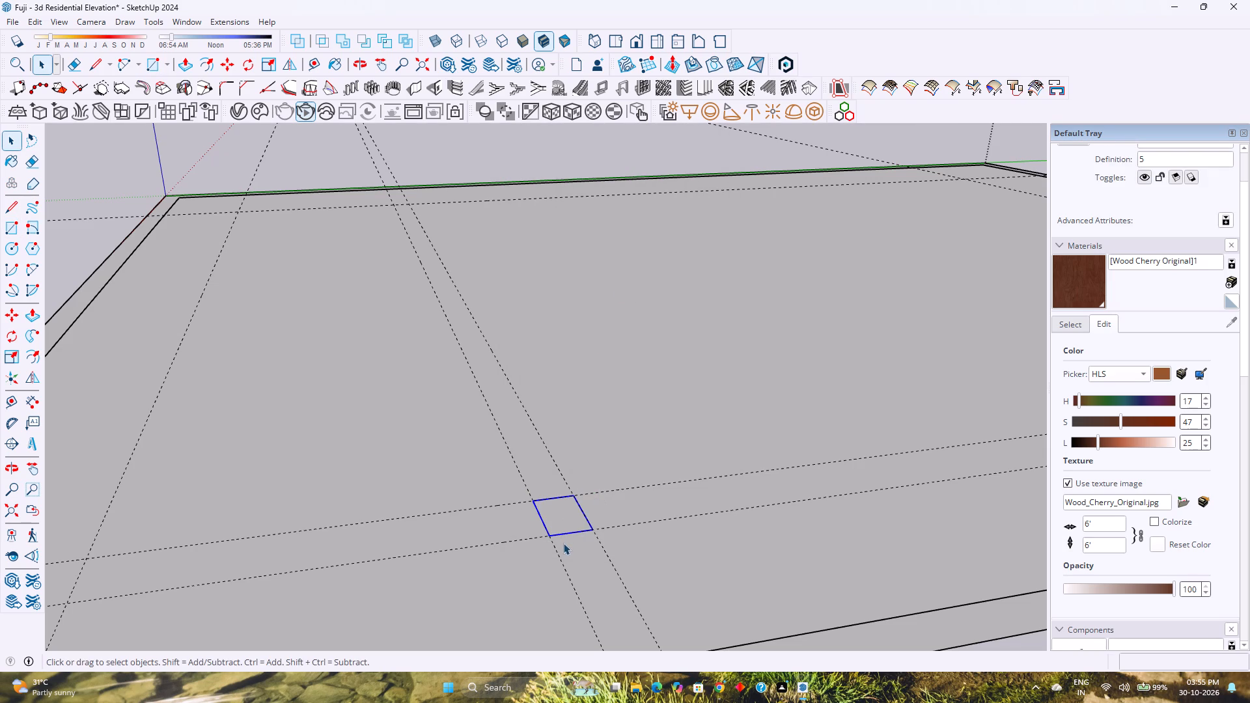
Copy the footprint component 32' along its guide to the ground's far end, dividing the distance by 3 for evenly spaced copies.
key("m")
left_click(591, 530)
scroll(641, 526, "down", 8)
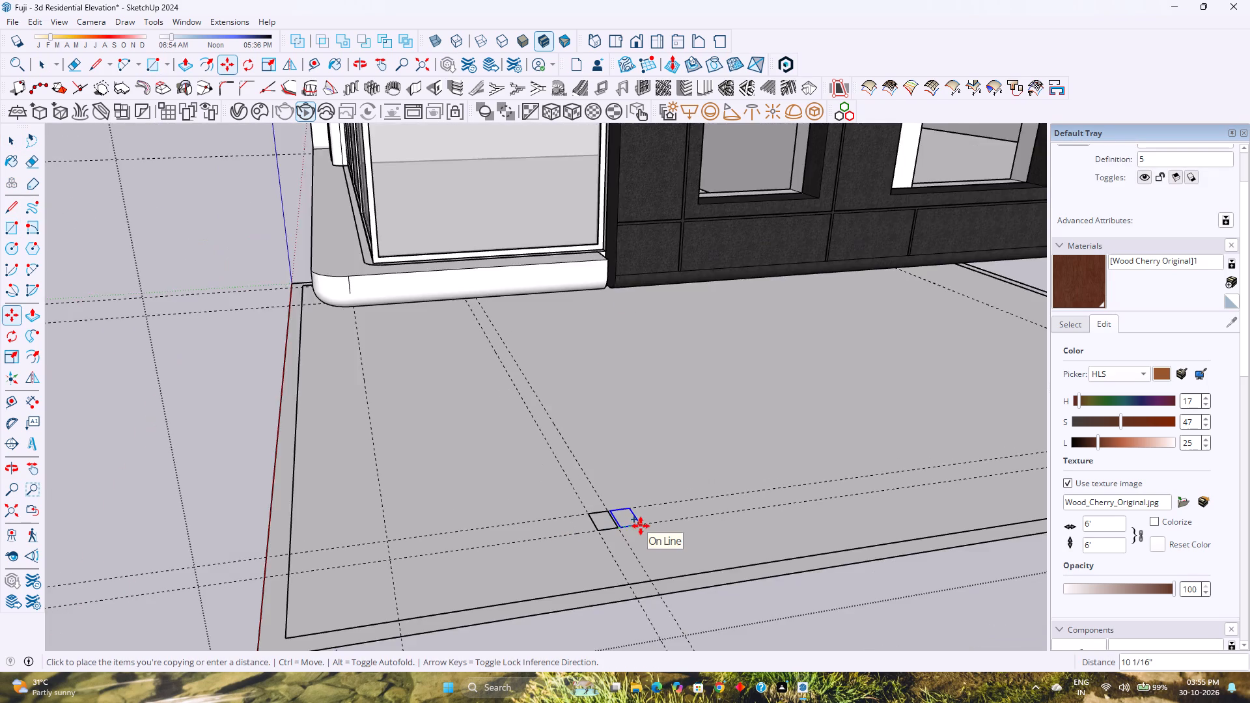
scroll(641, 526, "down", 3)
middle_click_drag(676, 530, 393, 563, "shift")
middle_click(393, 563, "shift")
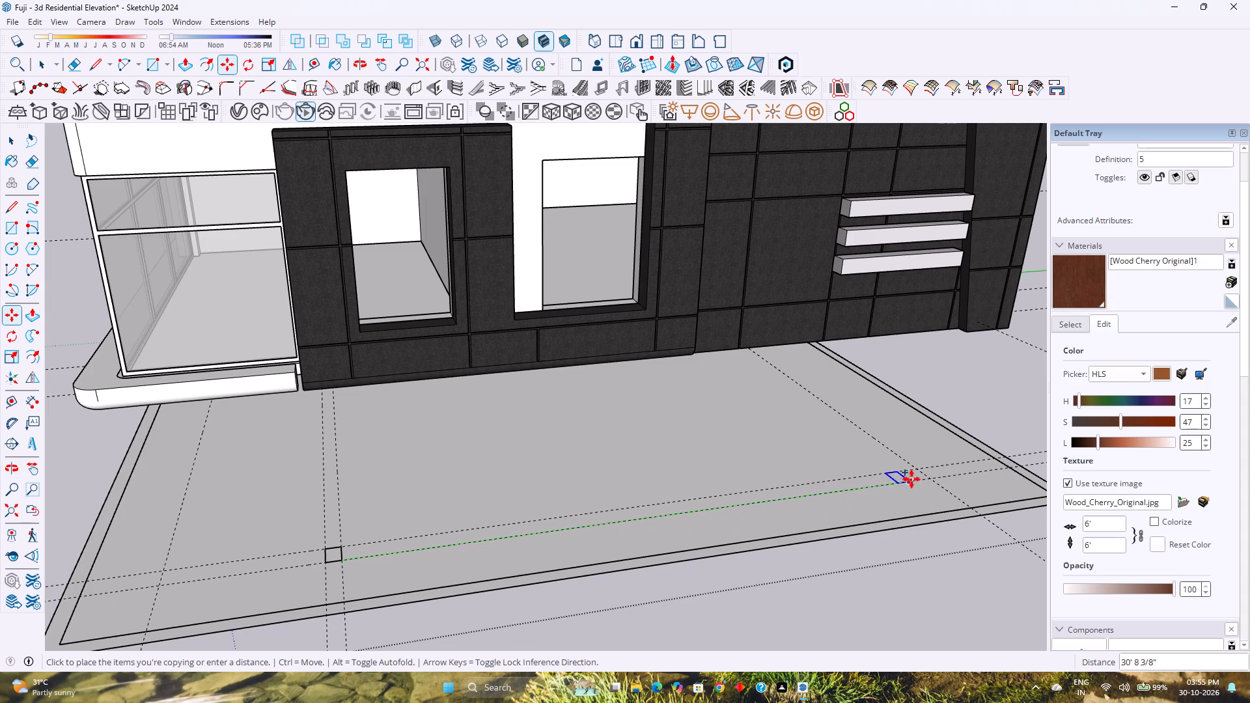
left_click(928, 478)
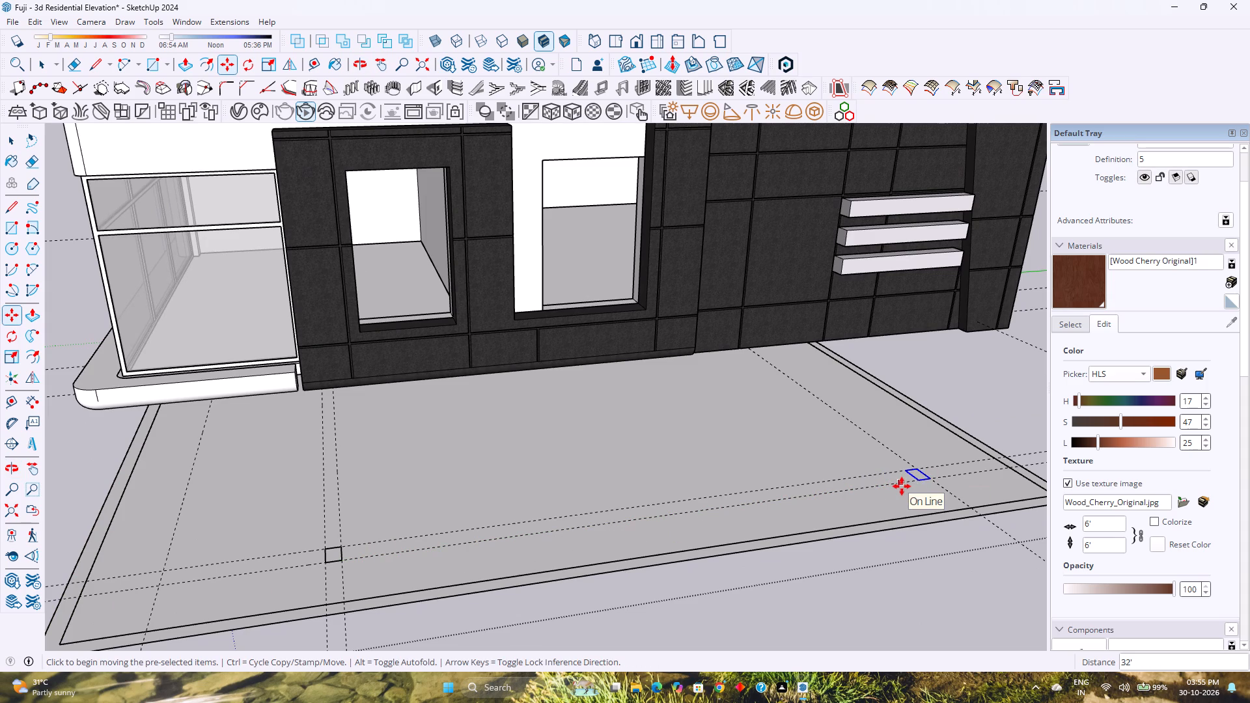
key("slash")
key("3")
key("Return")
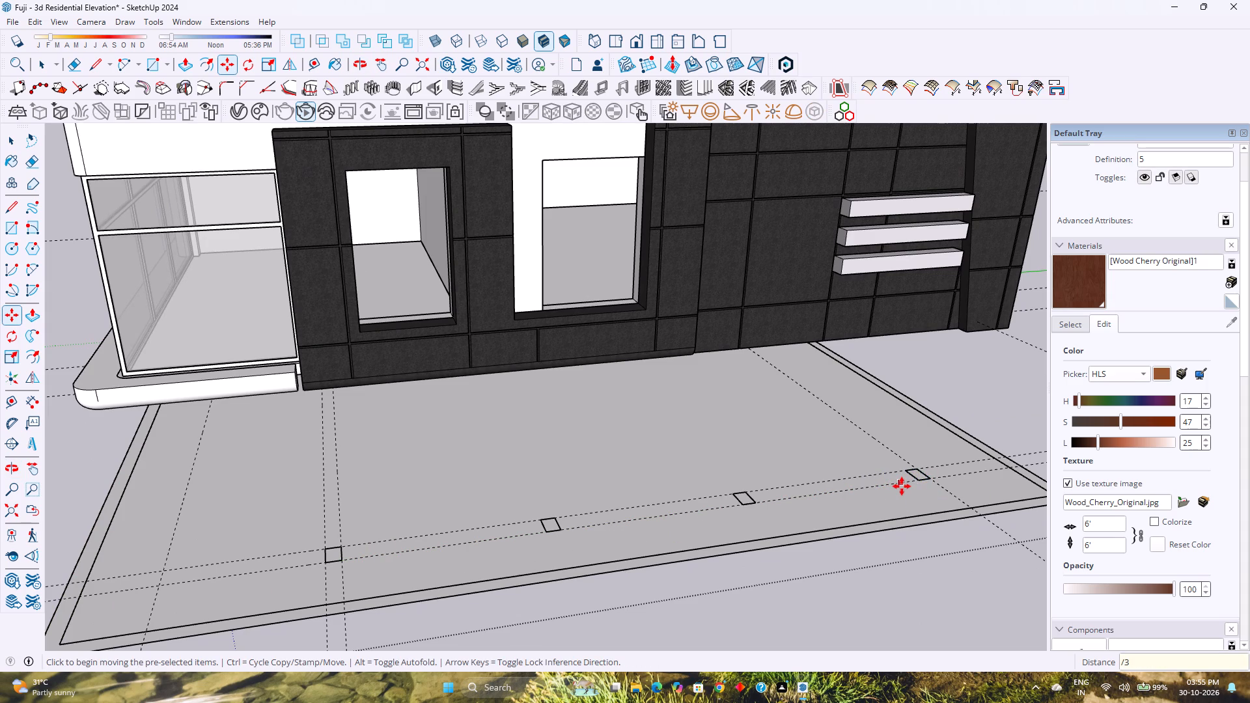
scroll(877, 463, "down", 3)
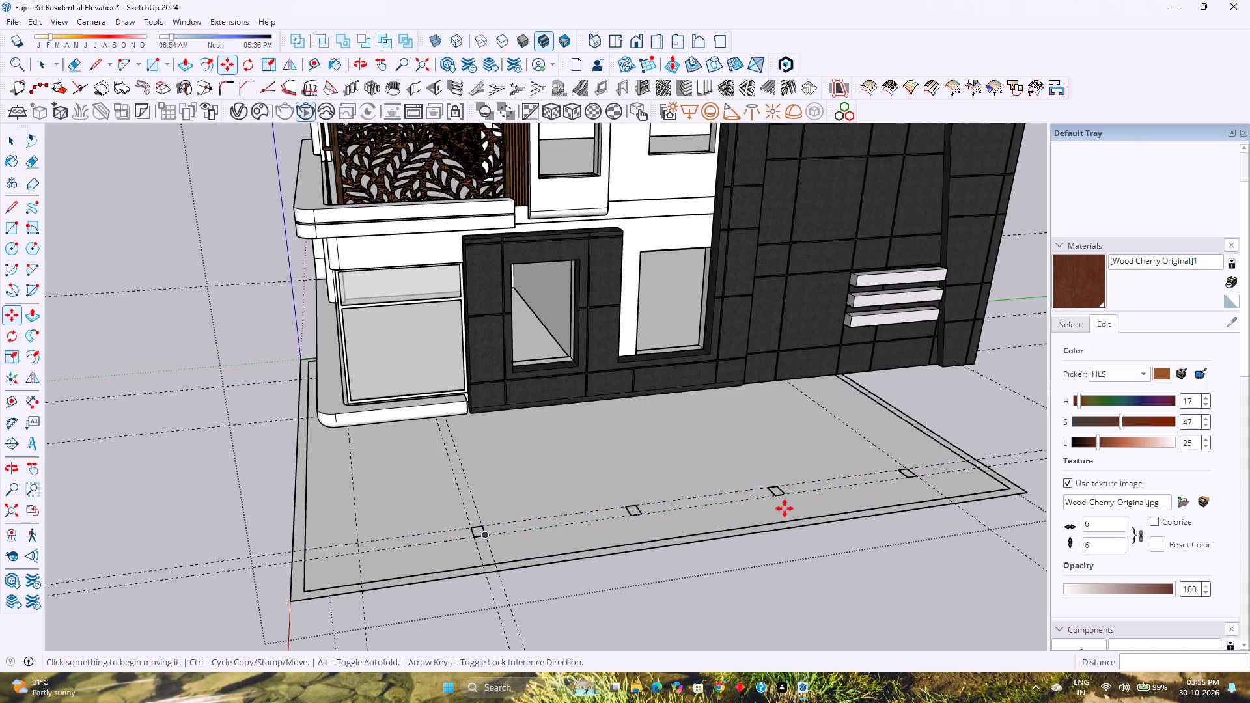
key("space")
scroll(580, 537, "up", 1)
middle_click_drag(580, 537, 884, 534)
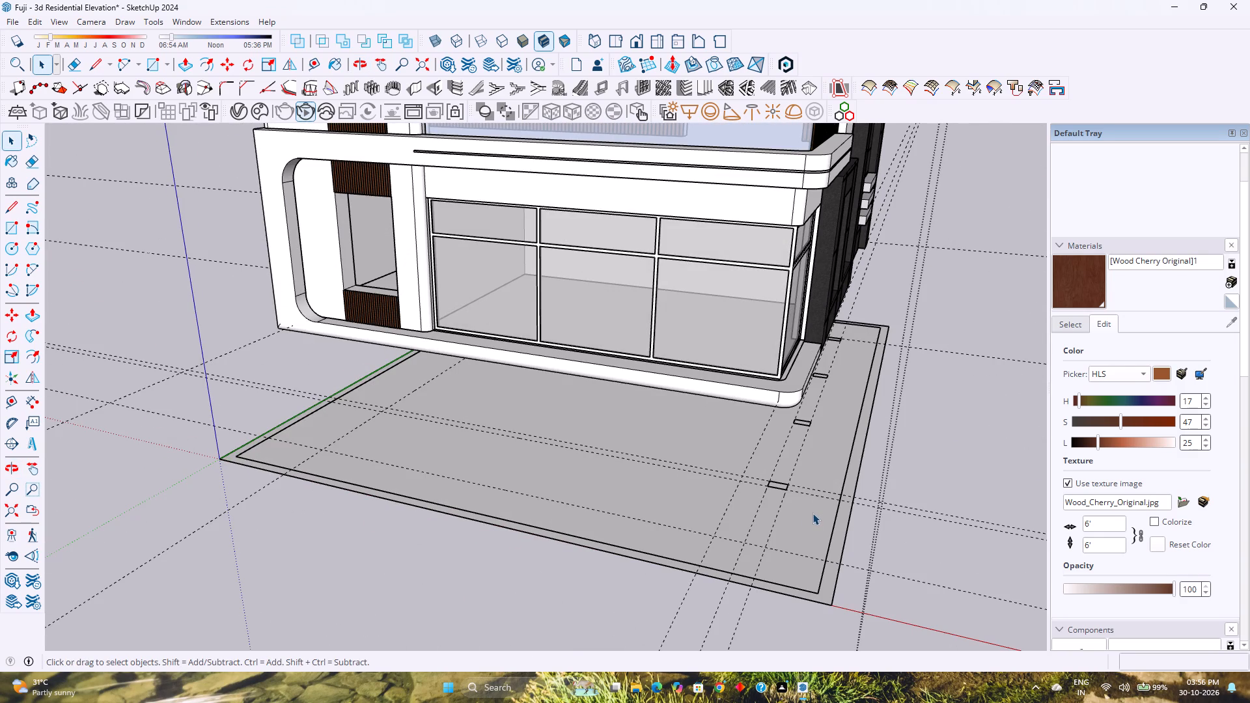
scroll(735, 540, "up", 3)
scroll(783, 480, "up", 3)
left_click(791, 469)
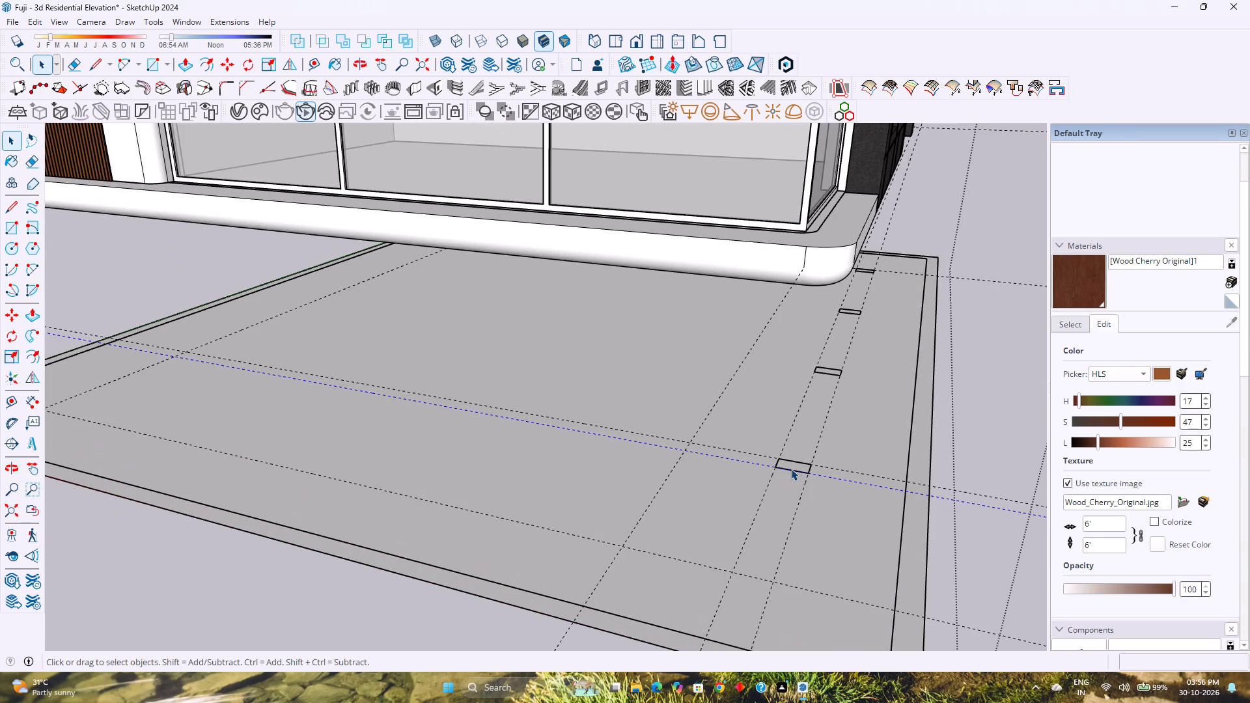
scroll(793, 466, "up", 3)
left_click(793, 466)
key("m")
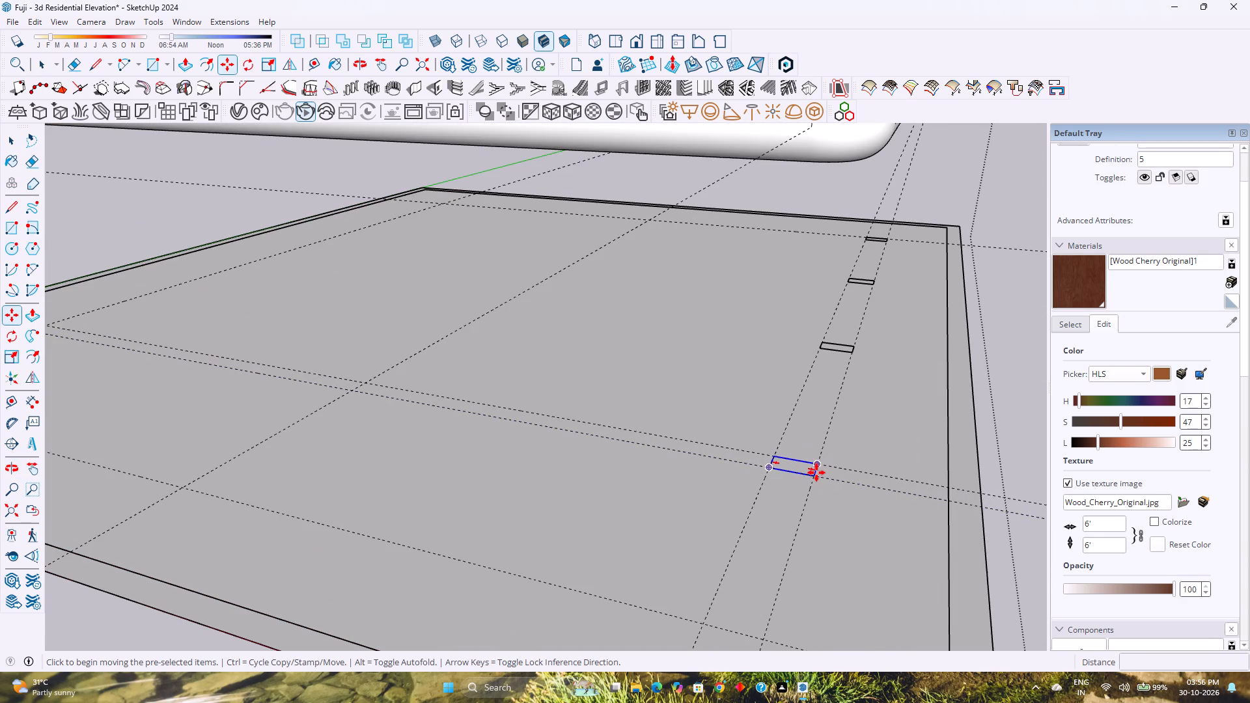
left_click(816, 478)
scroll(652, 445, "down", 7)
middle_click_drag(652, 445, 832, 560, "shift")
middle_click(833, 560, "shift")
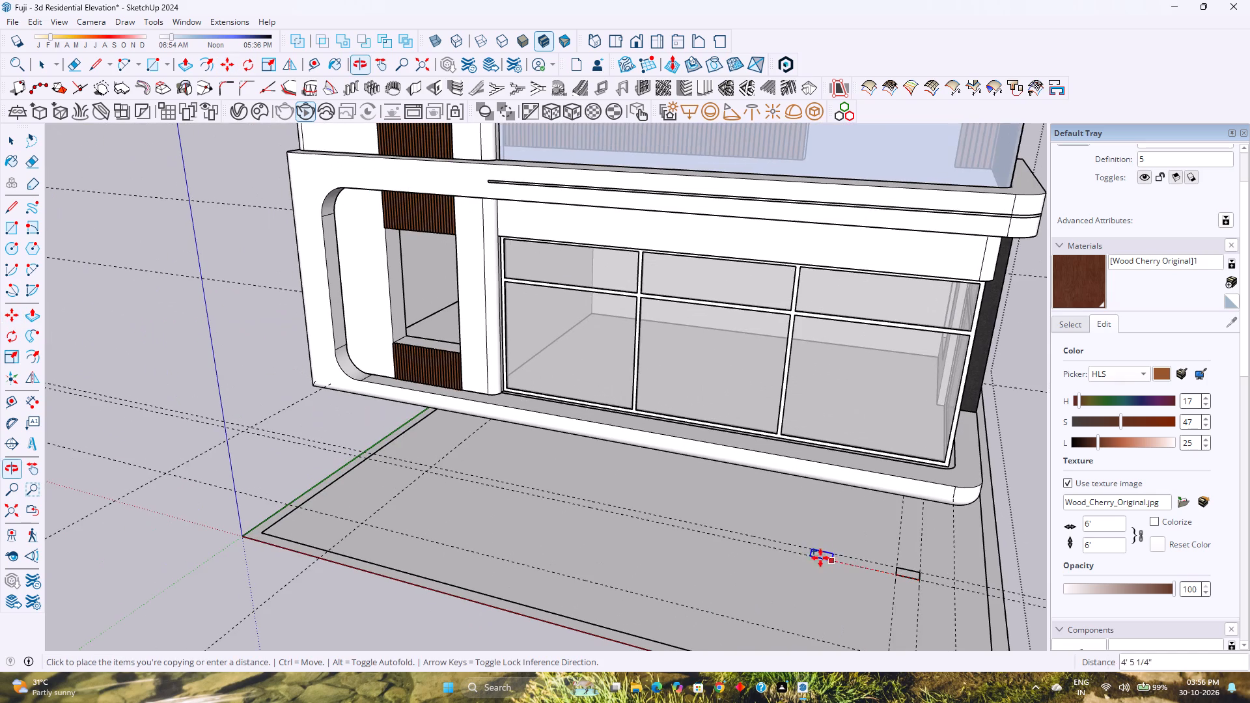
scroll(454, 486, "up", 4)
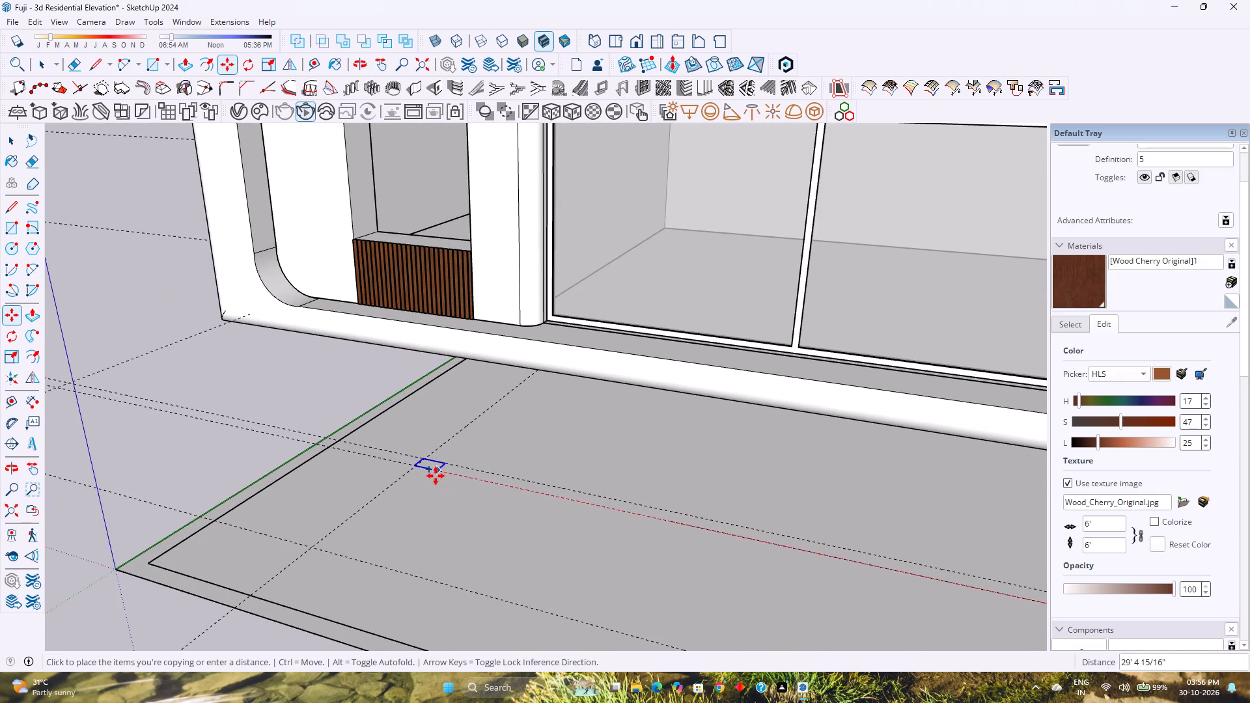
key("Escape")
Copy the original footprint about 29' across the ground face to the guide intersection near the plain side wall.
scroll(437, 476, "down", 3)
middle_click_drag(449, 482, 616, 500)
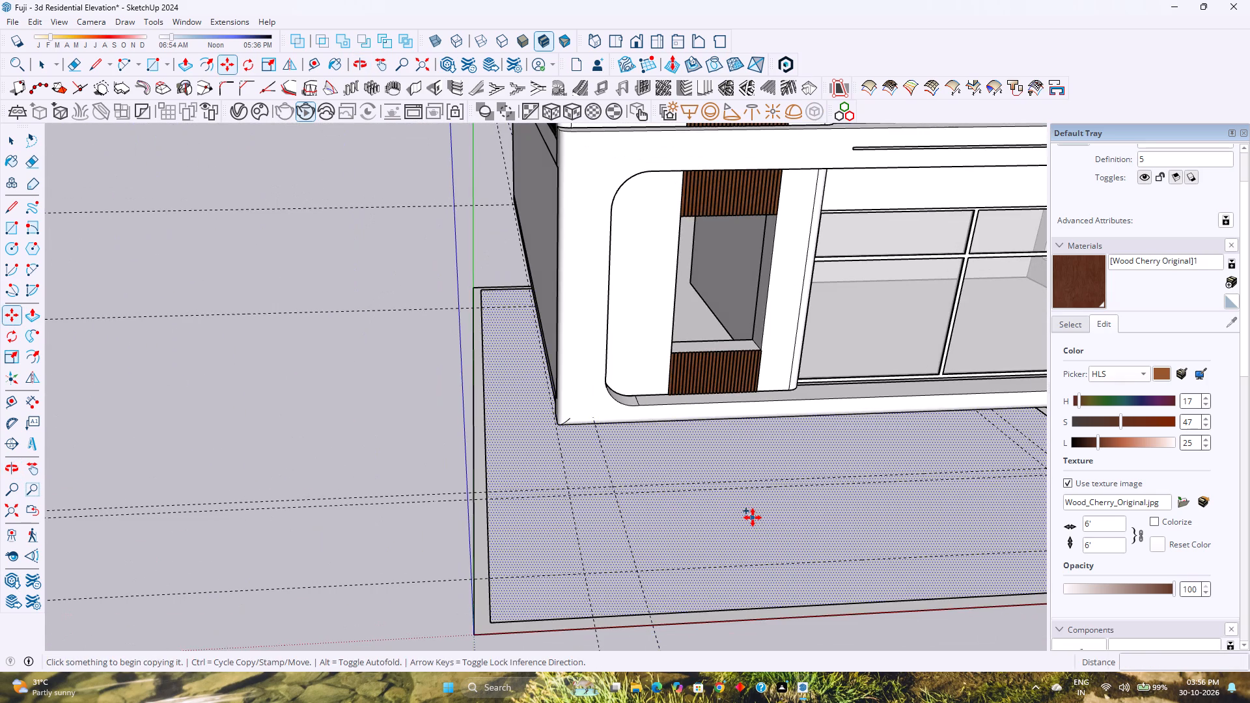
middle_click_drag(753, 517, 628, 553, "shift")
middle_click(628, 553, "shift")
scroll(941, 510, "up", 6)
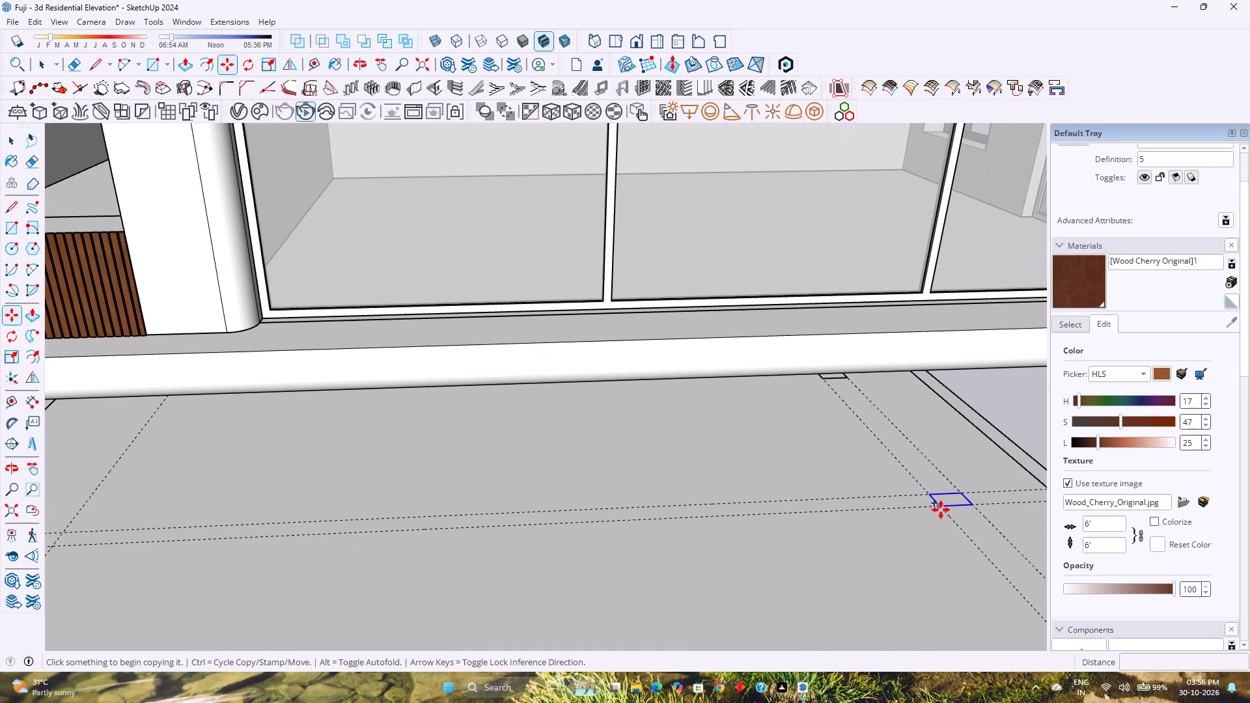
left_click(941, 510)
scroll(765, 508, "down", 5)
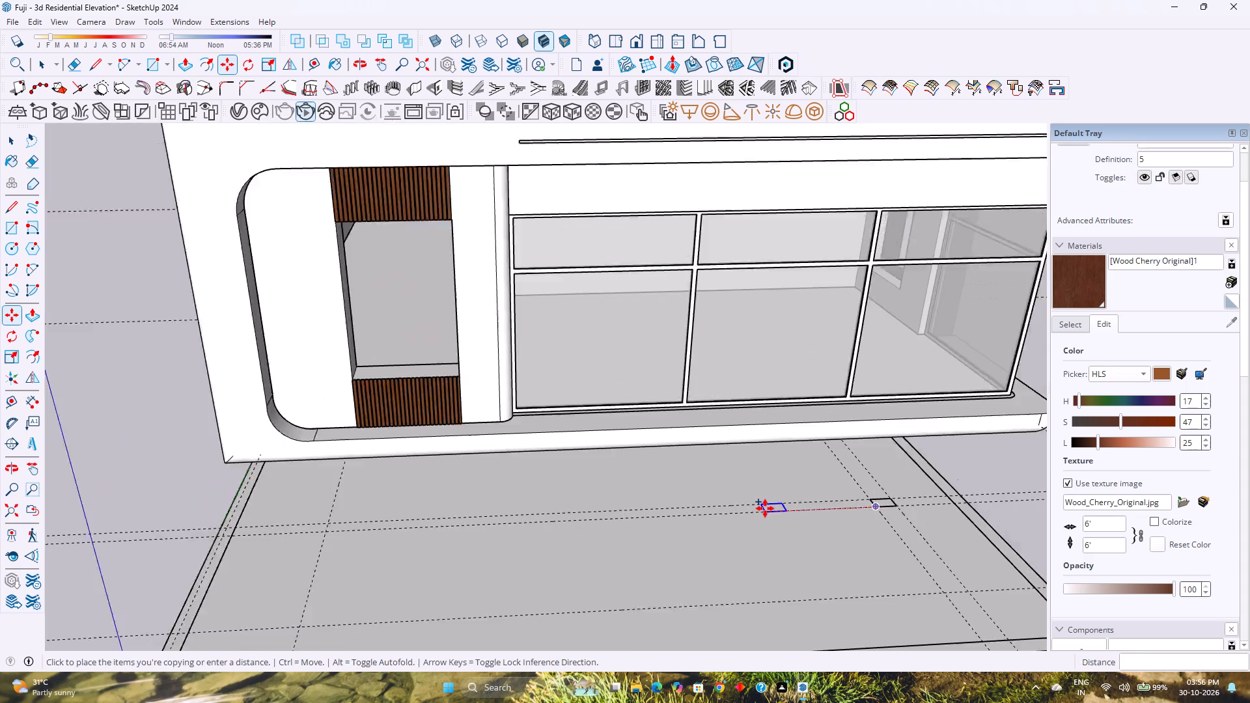
scroll(765, 508, "down", 1)
middle_click_drag(764, 508, 873, 526, "shift")
scroll(522, 542, "up", 6)
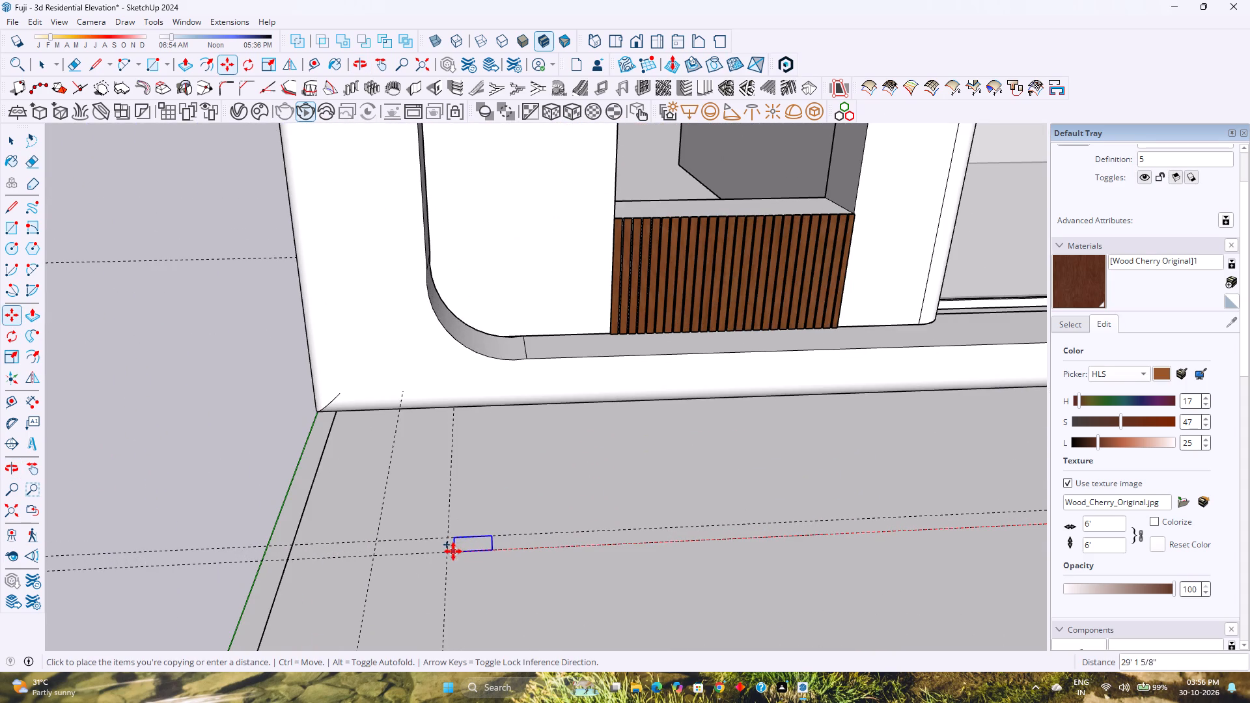
left_click(449, 552)
Copy the plain-side footprint 32' along its guide to the far guide intersection, dividing the distance by 3 for evenly spaced copies.
middle_click_drag(423, 558, 891, 568)
scroll(757, 540, "down", 4)
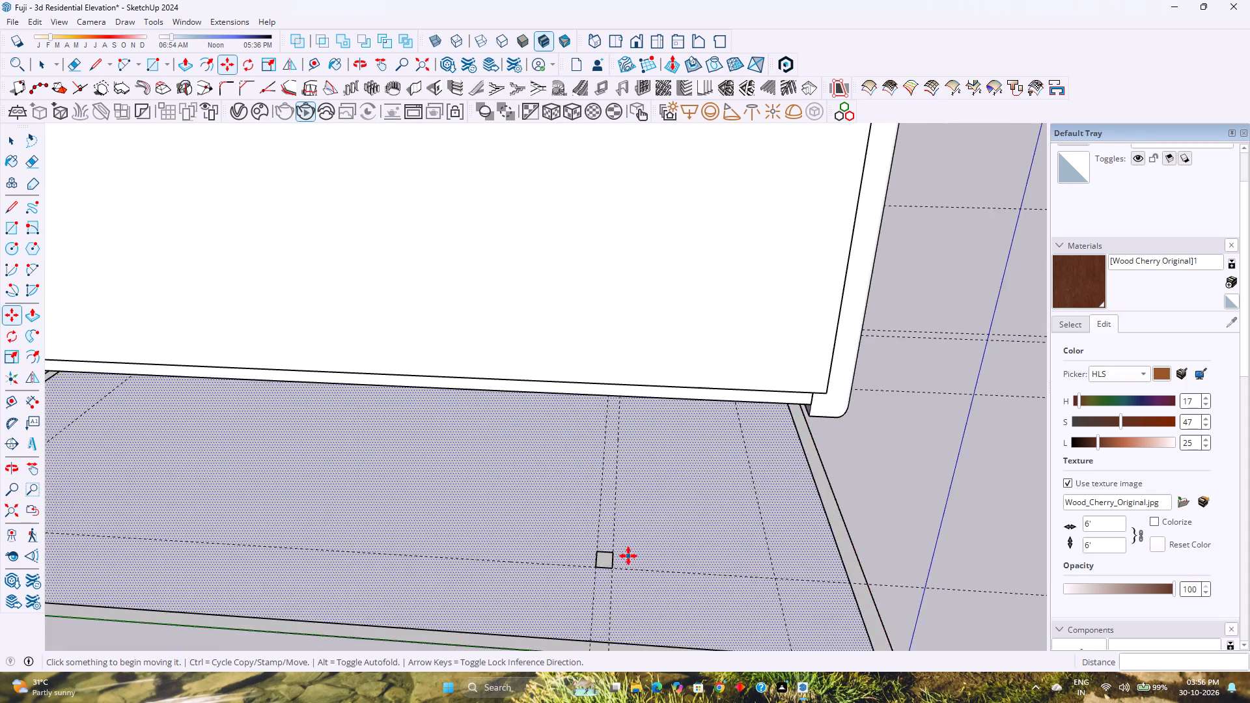
middle_click_drag(628, 556, 771, 499)
left_click(751, 508)
scroll(667, 508, "down", 4)
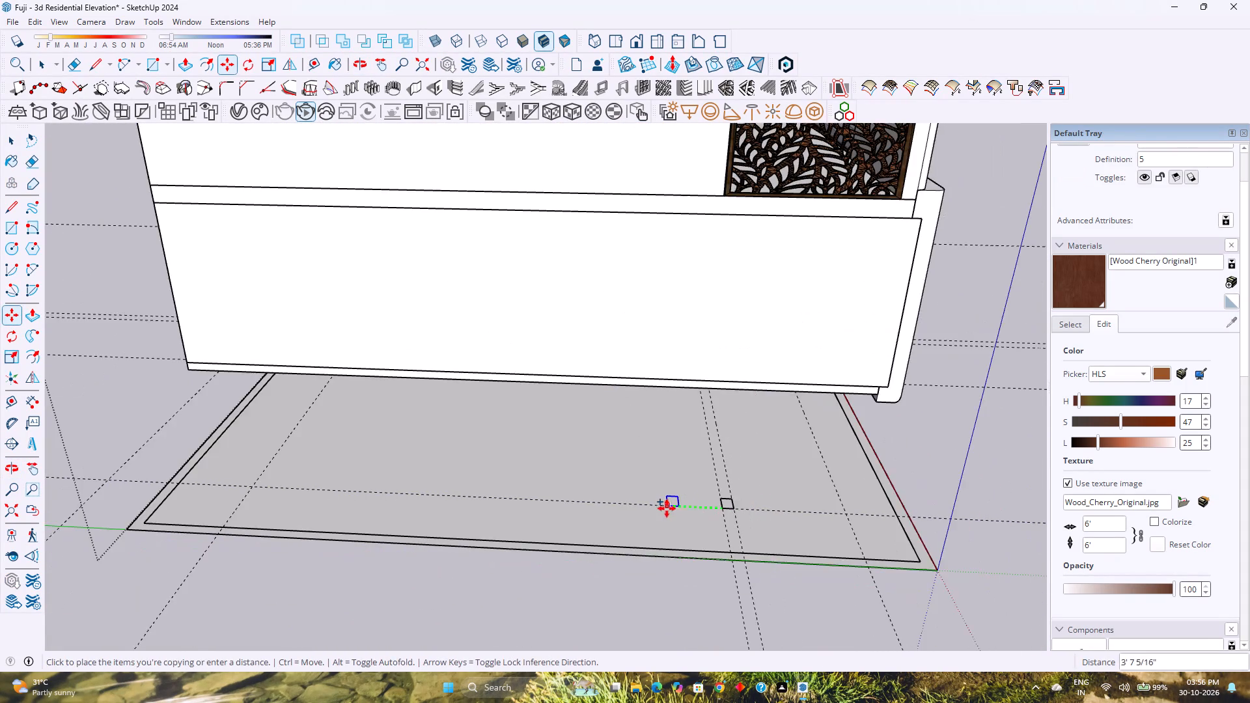
middle_click_drag(667, 508, 920, 529, "shift")
middle_click(920, 529, "shift")
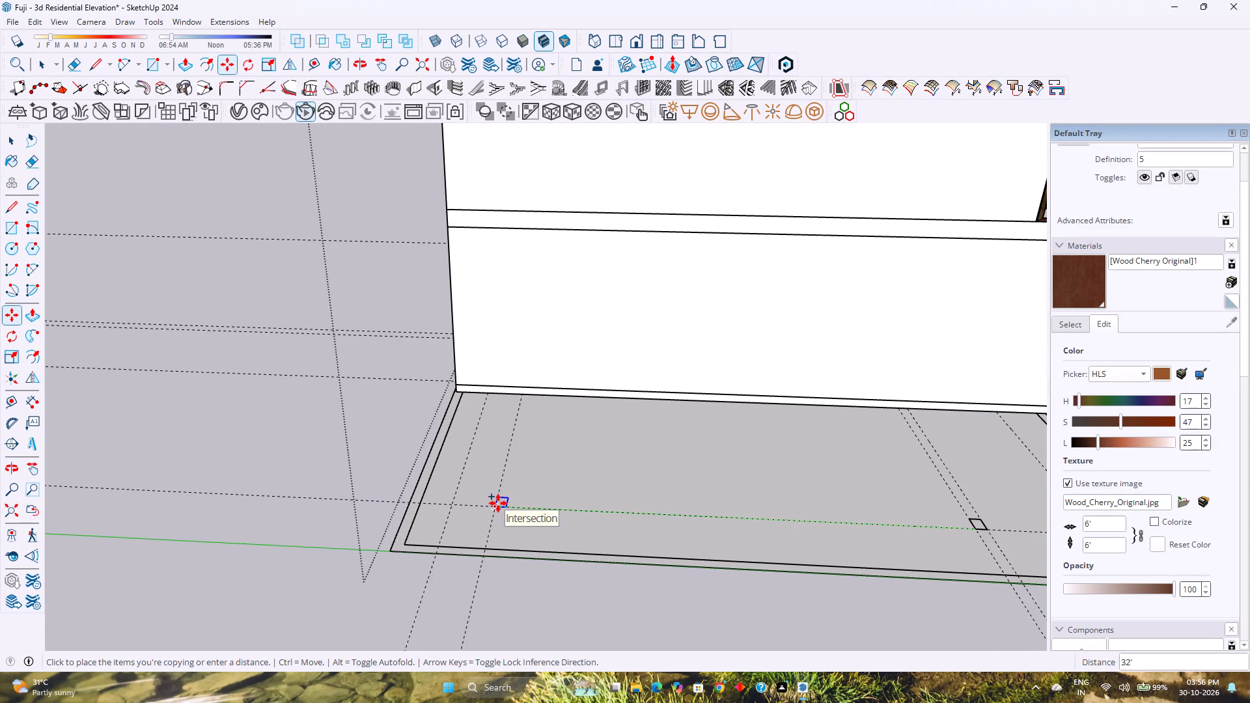
left_click(498, 503)
type("/3")
key("Return")
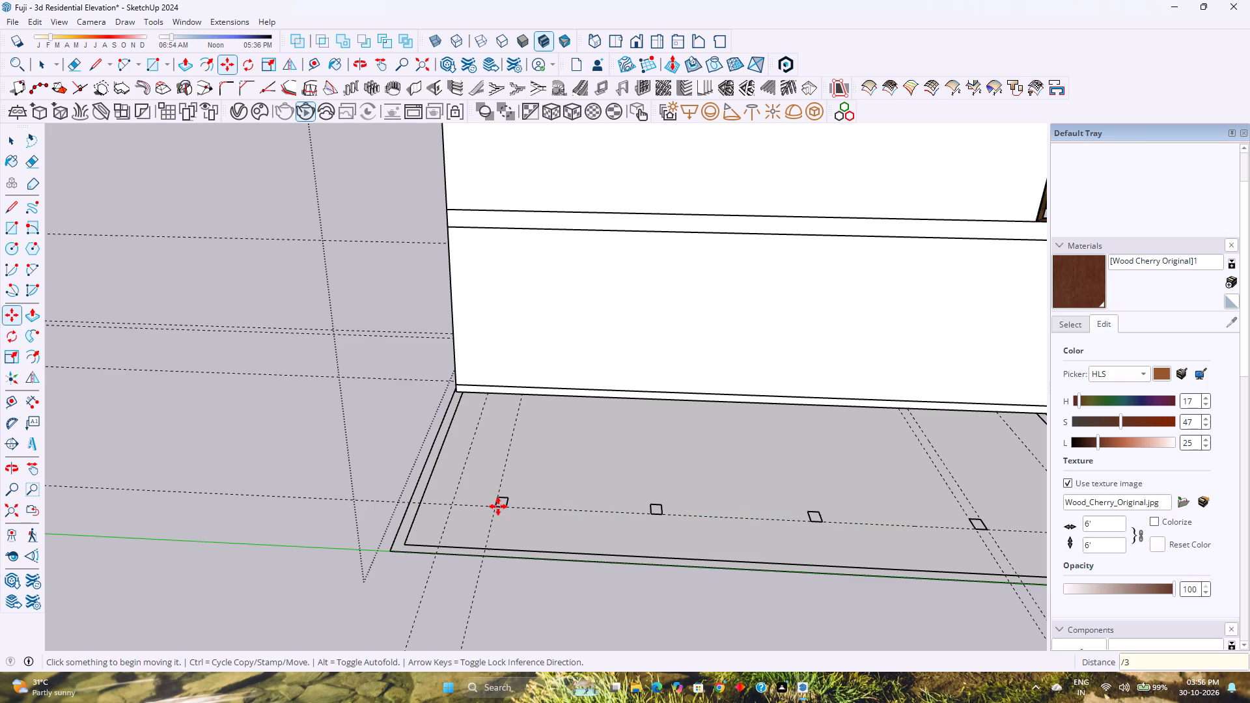
key("space")
Delete all the guides in the model.
scroll(730, 569, "down", 3)
middle_click_drag(773, 574, 464, 489)
middle_click(449, 489)
middle_click(423, 493)
scroll(672, 491, "down", 2)
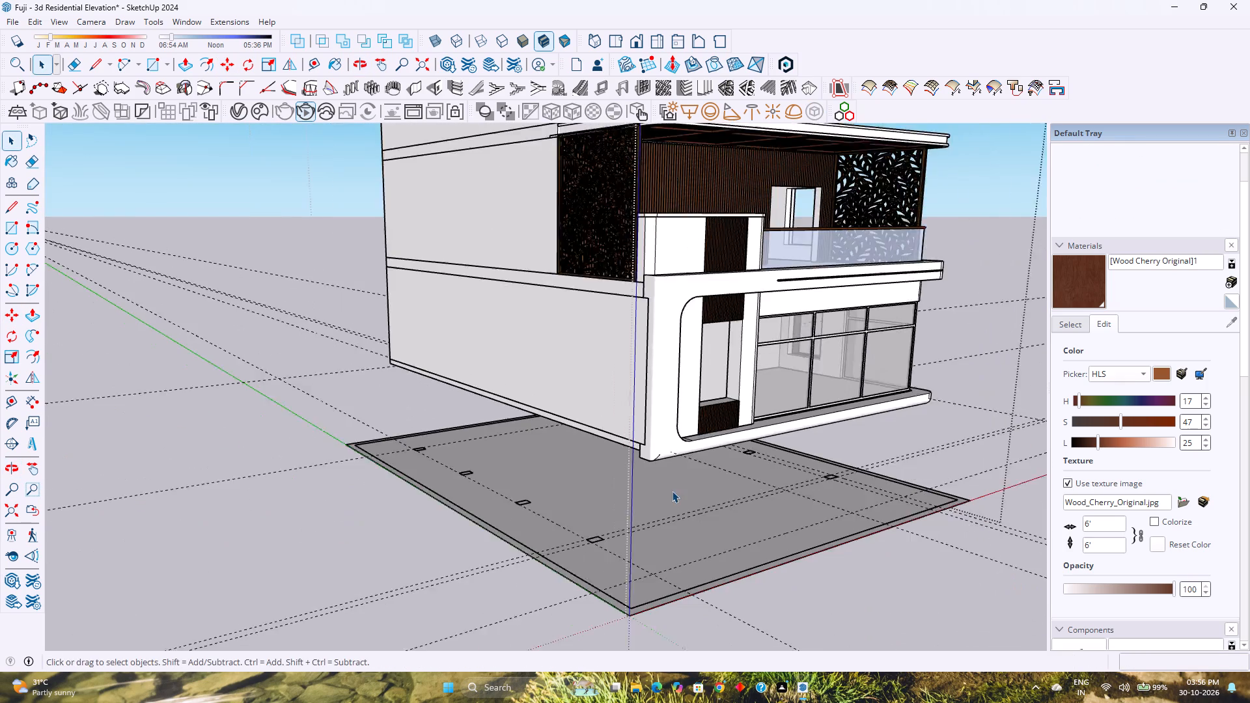
scroll(672, 491, "down", 1)
middle_click_drag(672, 491, 436, 491)
middle_click(433, 491)
middle_click(433, 491)
middle_click_drag(654, 524, 425, 515)
middle_click(418, 516)
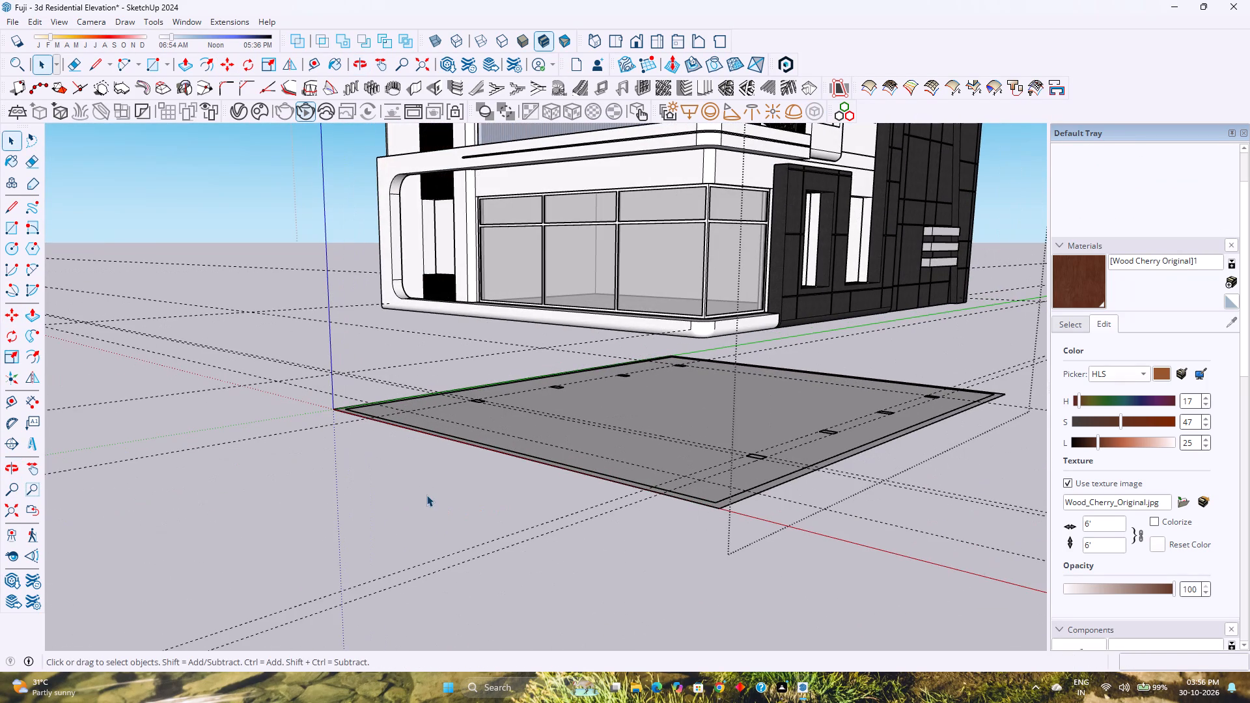
left_click(66, 24)
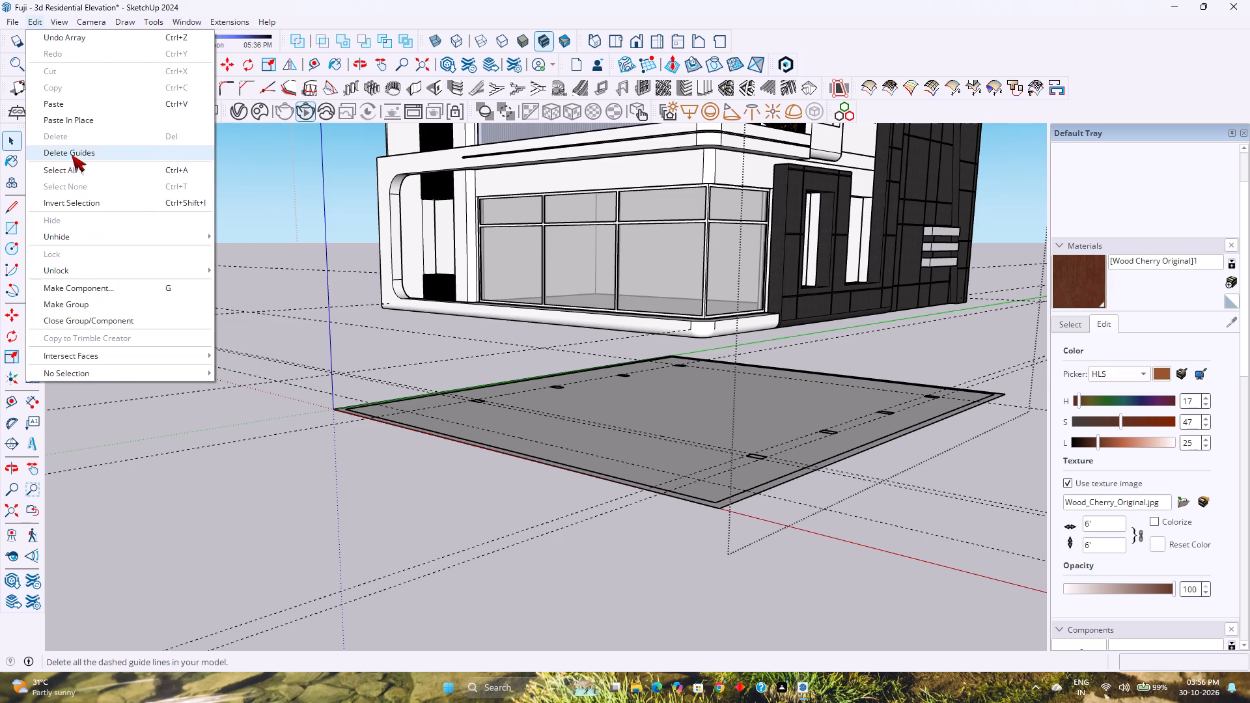
left_click(72, 155)
Open the footprint component near the front corner for editing and push/pull its face up 10' to form the columns.
scroll(794, 472, "up", 1)
middle_click_drag(794, 472, 718, 517)
middle_click(708, 523)
scroll(715, 512, "up", 5)
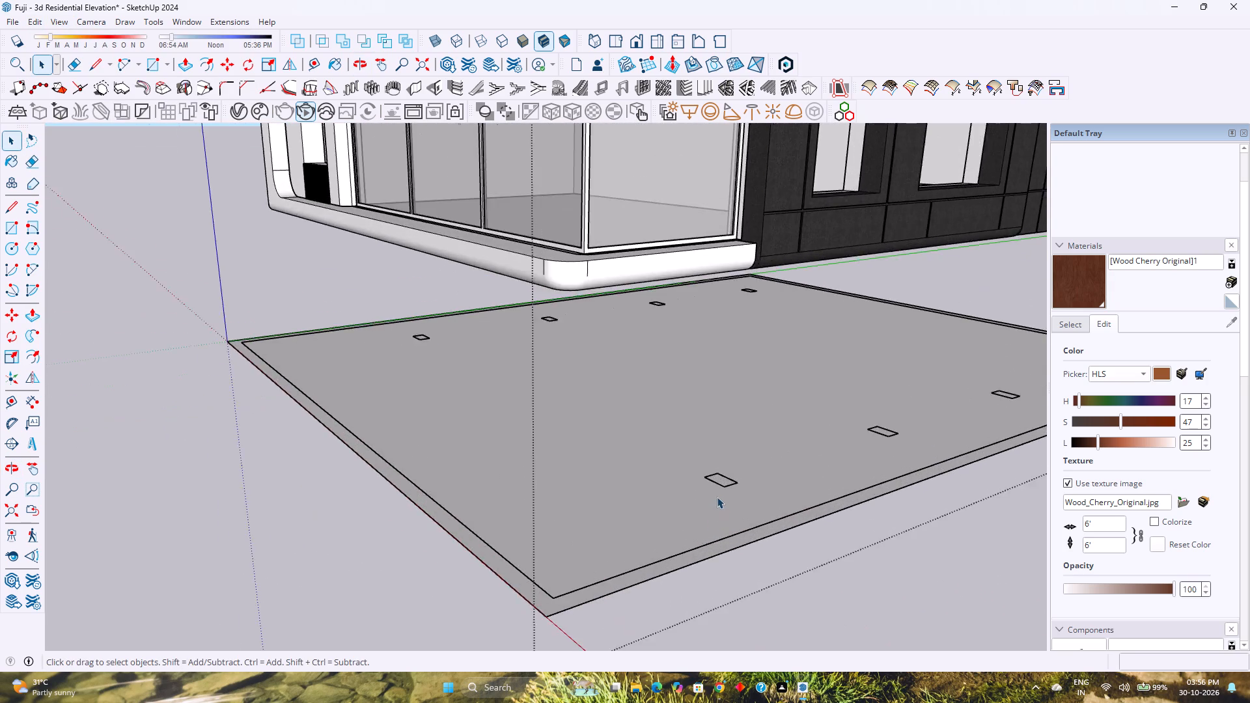
scroll(717, 497, "up", 2)
double_click(729, 473)
scroll(727, 475, "up", 4)
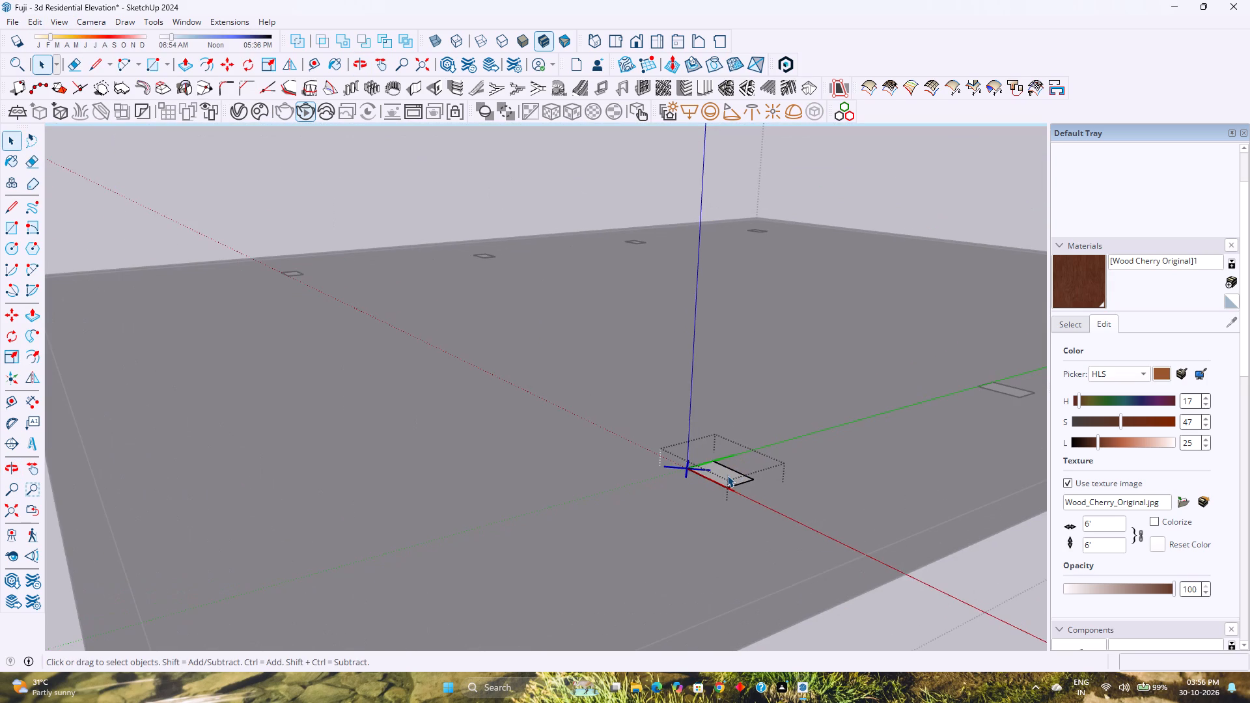
key("p")
left_click(727, 475)
scroll(727, 474, "down", 8)
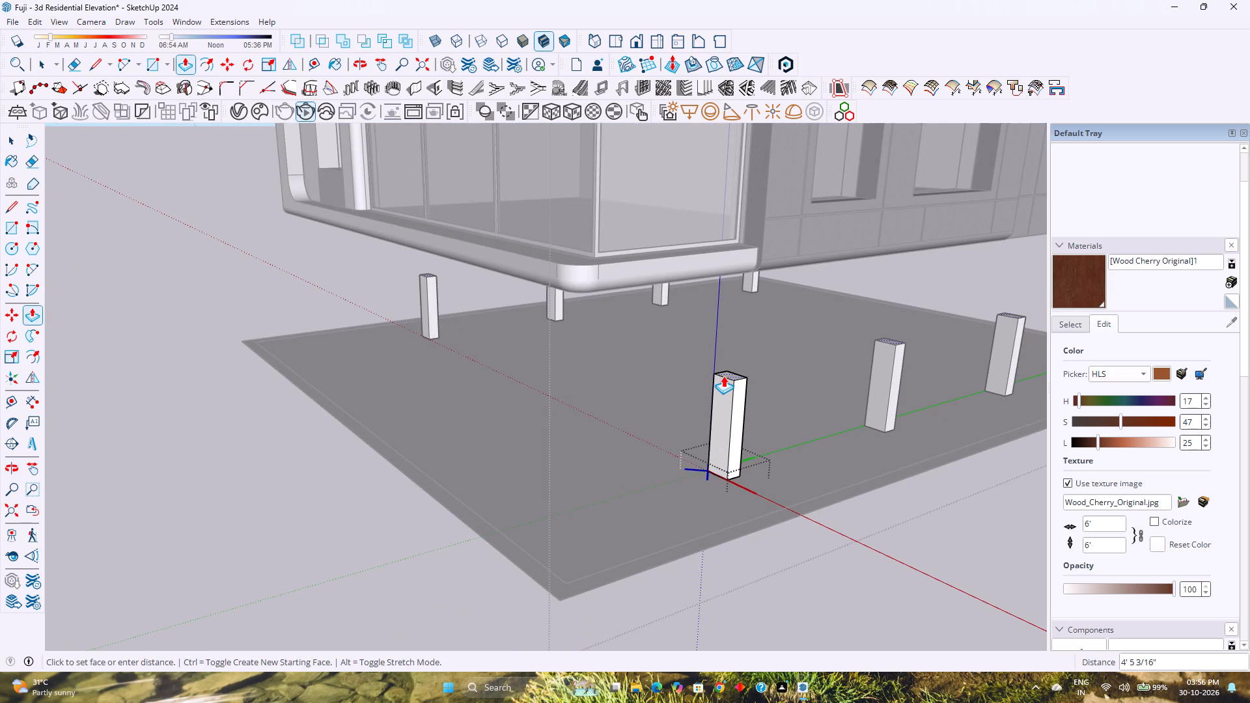
type("10'")
key("Return")
key("space")
middle_click_drag(725, 394, 1023, 248)
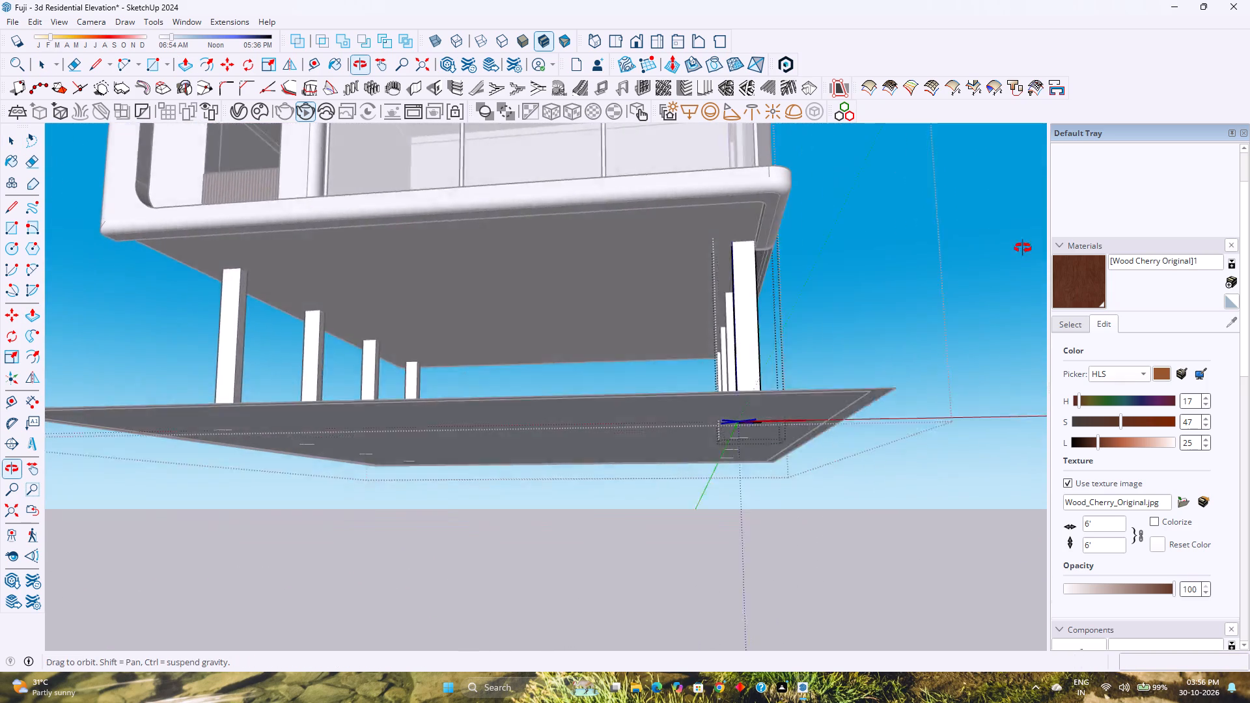
middle_click_drag(1023, 248, 1063, 257)
middle_click(1076, 260)
key("Escape")
middle_click_drag(807, 311, 771, 360)
middle_click(771, 360)
left_click(939, 529)
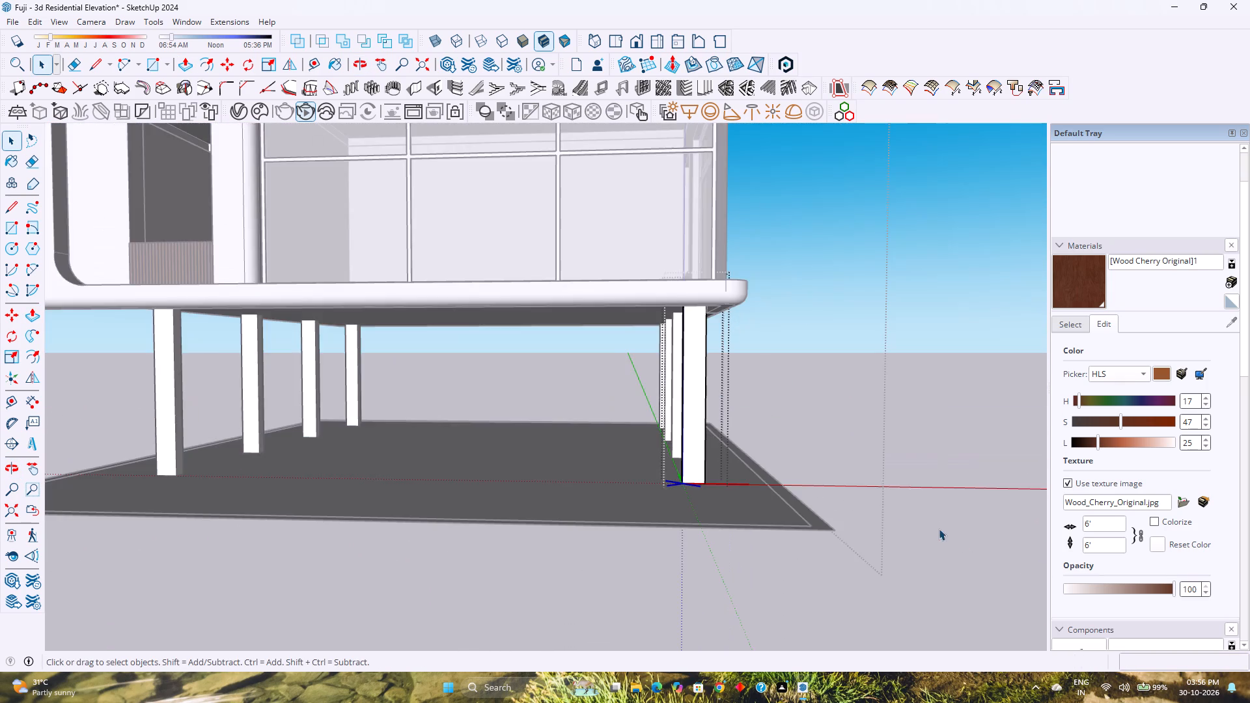
Move the whole building group up 6" so its underside meets the tops of the columns.
left_click(695, 287)
middle_click_drag(751, 316, 660, 357)
middle_click(658, 359)
scroll(658, 360, "down", 3)
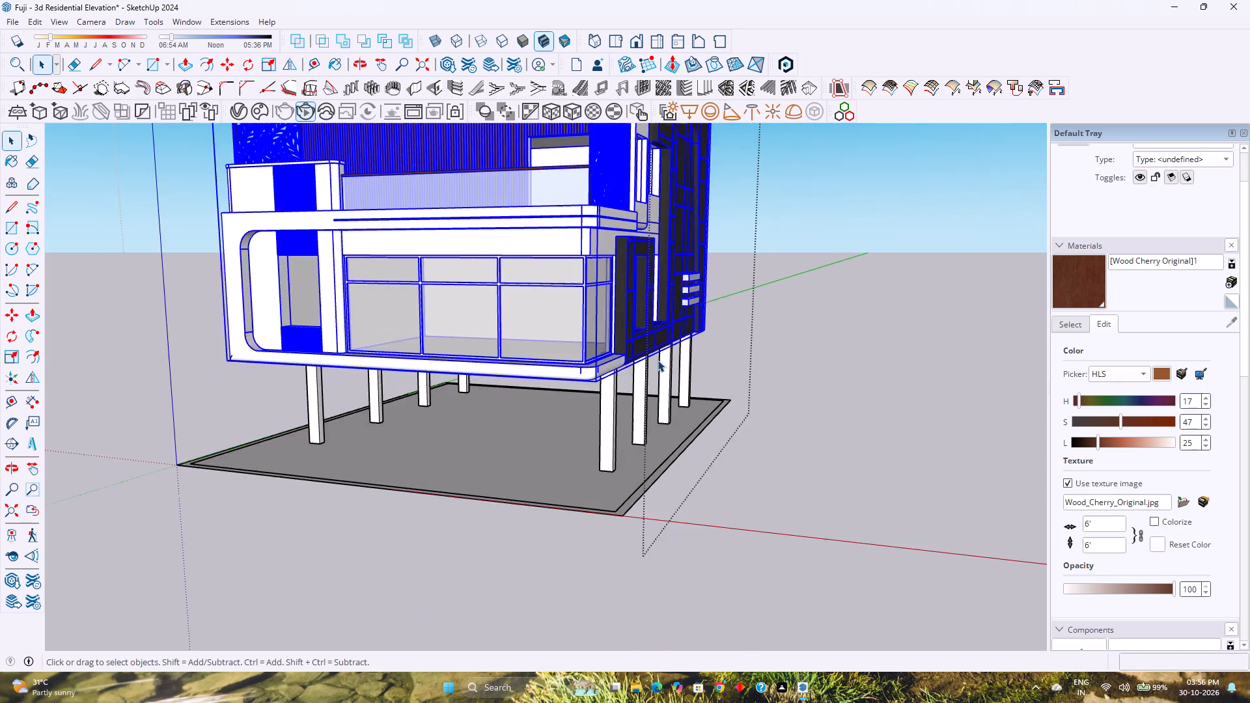
scroll(658, 360, "down", 5)
middle_click_drag(658, 362, 673, 440, "shift")
middle_click(673, 441, "shift")
scroll(651, 476, "up", 5)
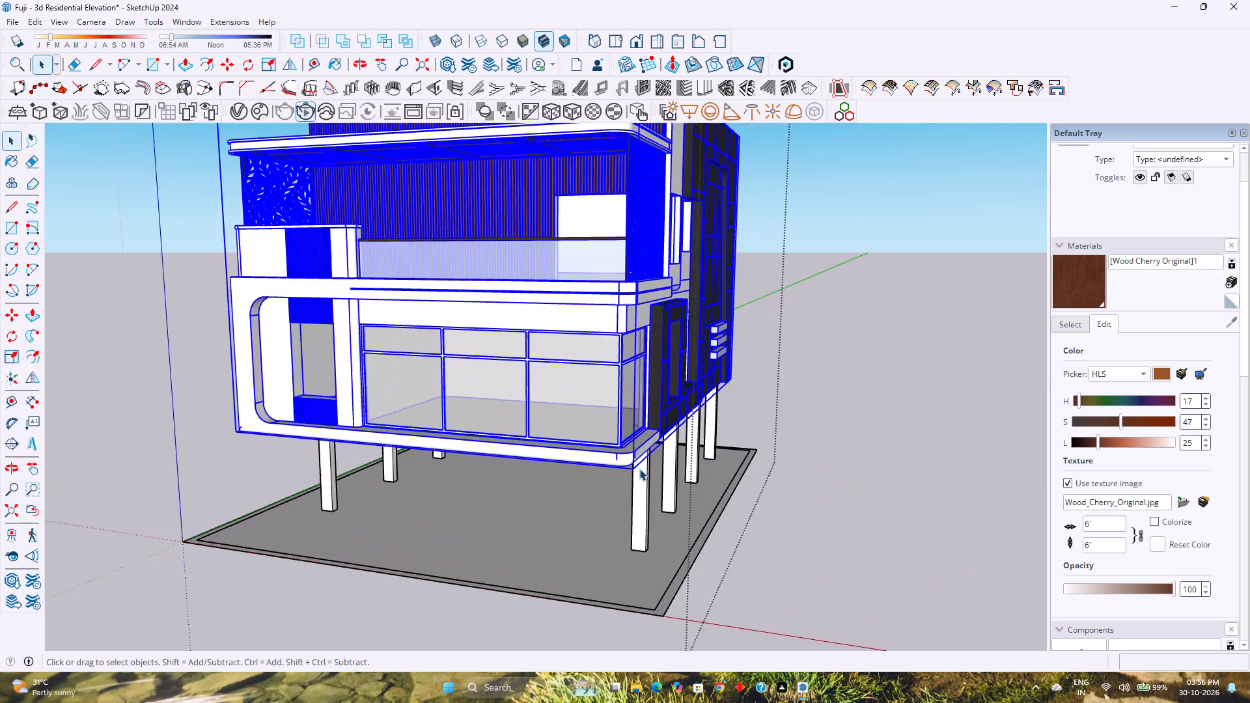
middle_click_drag(636, 467, 648, 381)
middle_click(648, 381)
scroll(648, 381, "up", 7)
middle_click_drag(639, 350, 786, 338)
scroll(915, 340, "up", 7)
middle_click_drag(915, 340, 761, 380, "shift")
middle_click(759, 381, "shift")
scroll(903, 391, "up", 4)
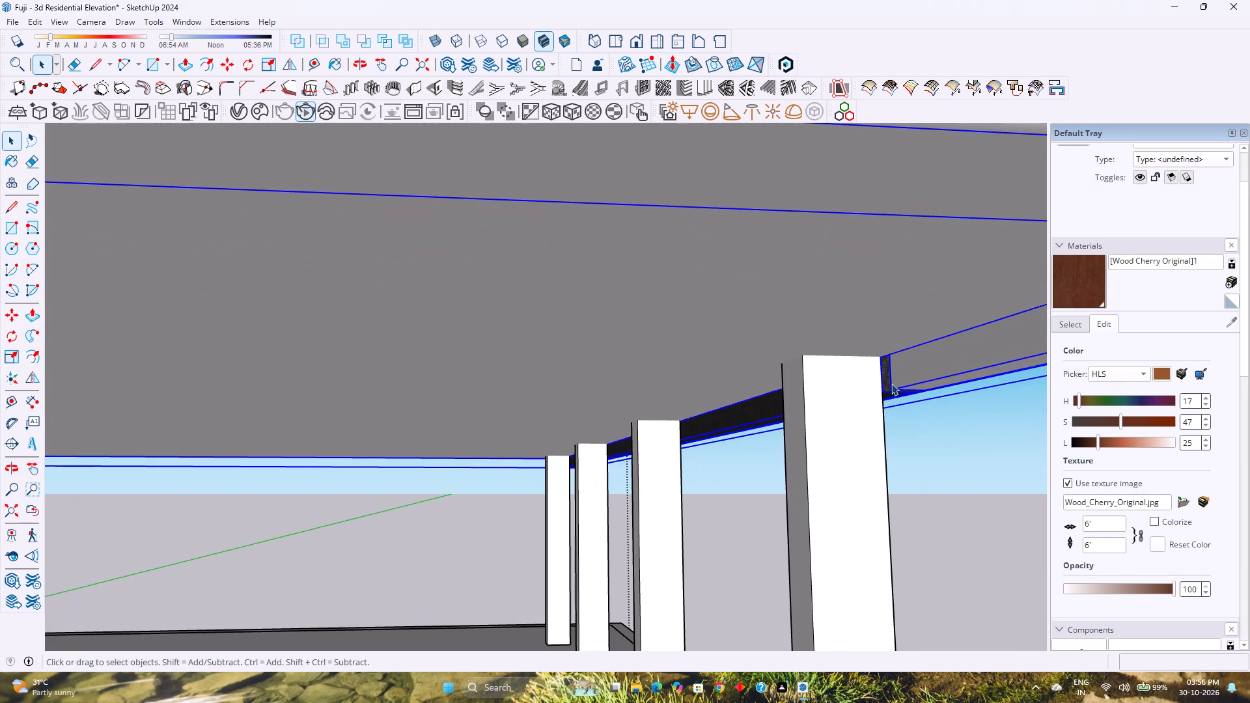
key("m")
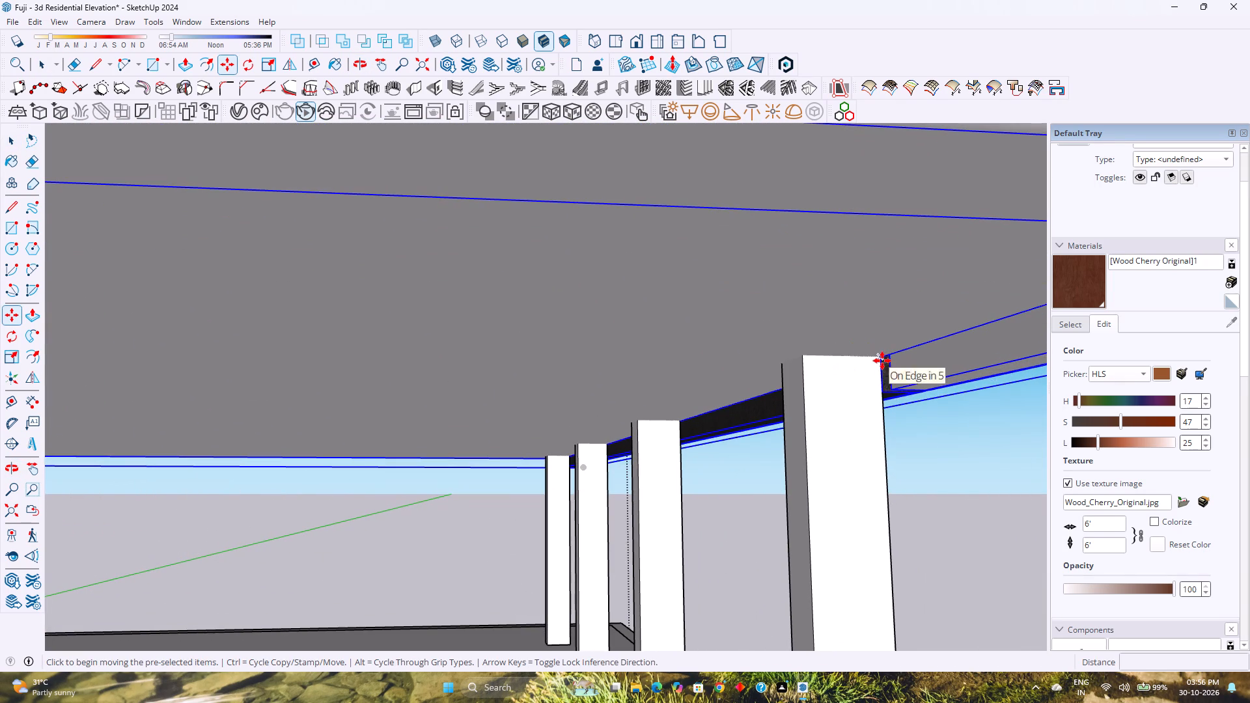
left_click(882, 361)
left_click(878, 322)
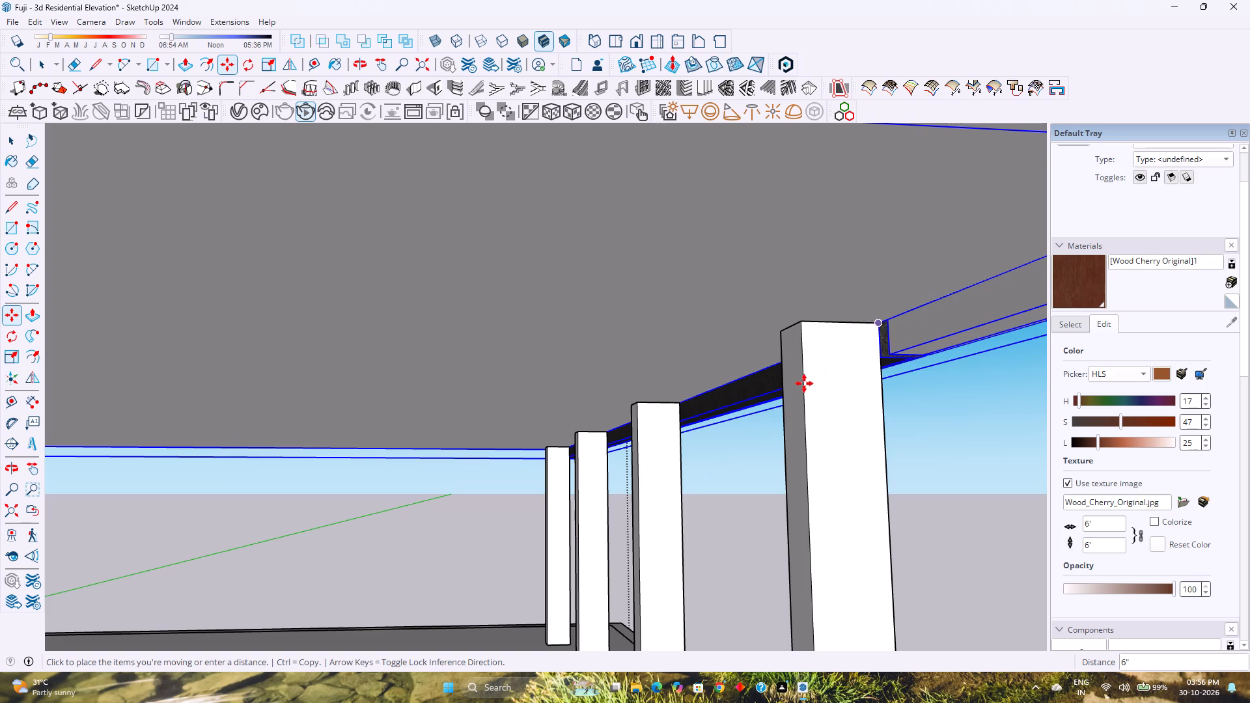
scroll(804, 383, "down", 6)
key("space")
scroll(804, 383, "down", 4)
key("Escape")
Examine the columns and their fit against the building's underside from the front and the dark-clad side.
scroll(803, 386, "down", 3)
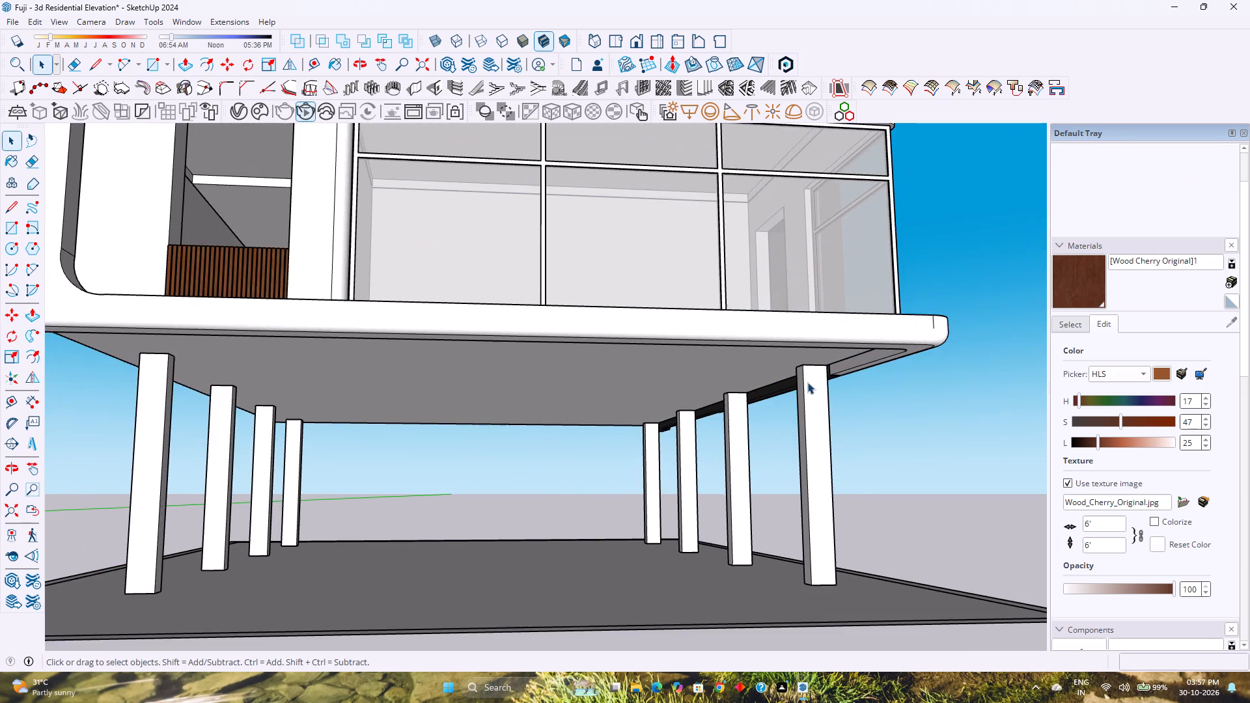
scroll(807, 382, "down", 2)
middle_click_drag(801, 417, 718, 404)
middle_click(718, 404)
scroll(700, 392, "up", 4)
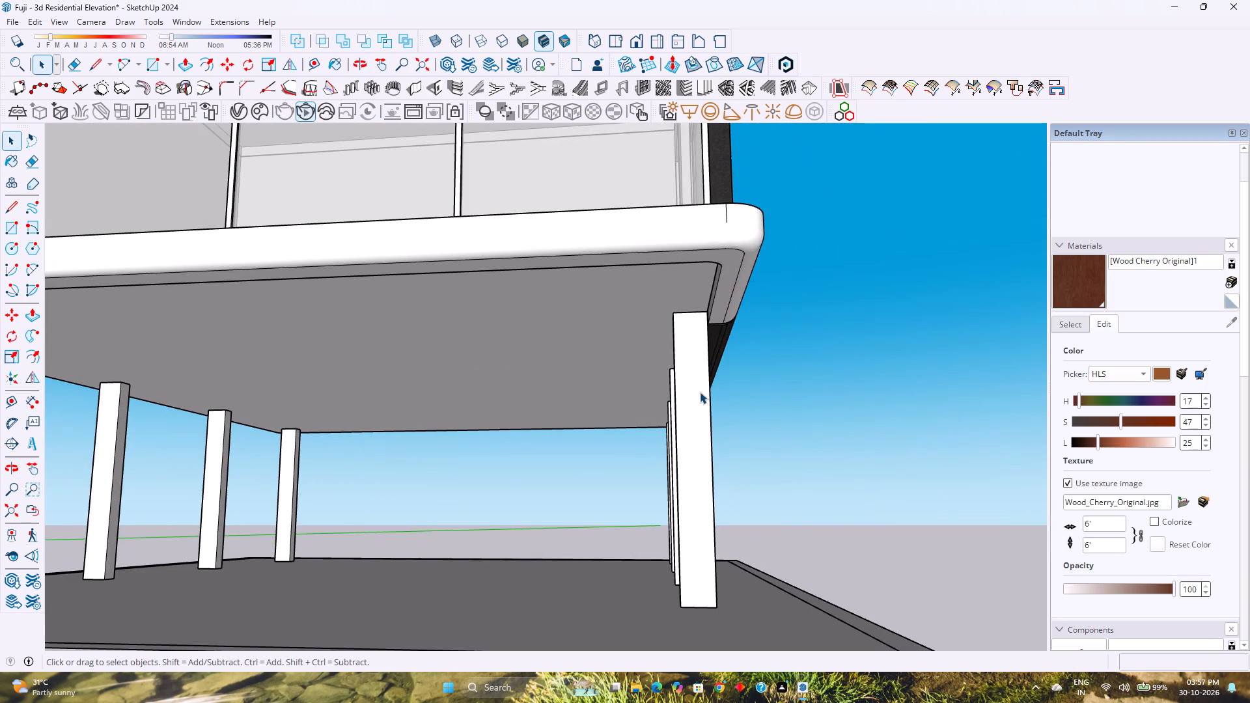
middle_click_drag(700, 392, 594, 417)
scroll(594, 418, "down", 3)
middle_click_drag(594, 418, 516, 435)
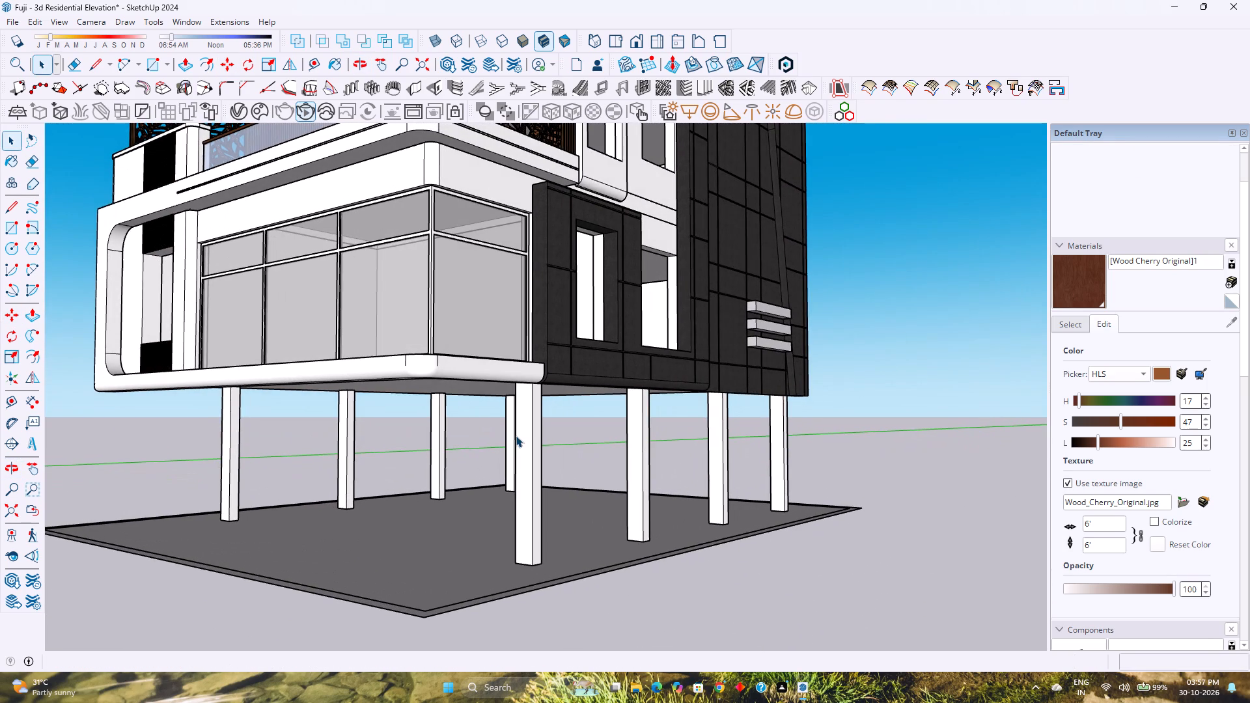
Examine the building's underside and the column rows from the front and from below.
middle_click_drag(514, 435, 645, 393, "shift")
middle_click(645, 393, "shift")
scroll(645, 393, "down", 2)
middle_click_drag(620, 404, 695, 368)
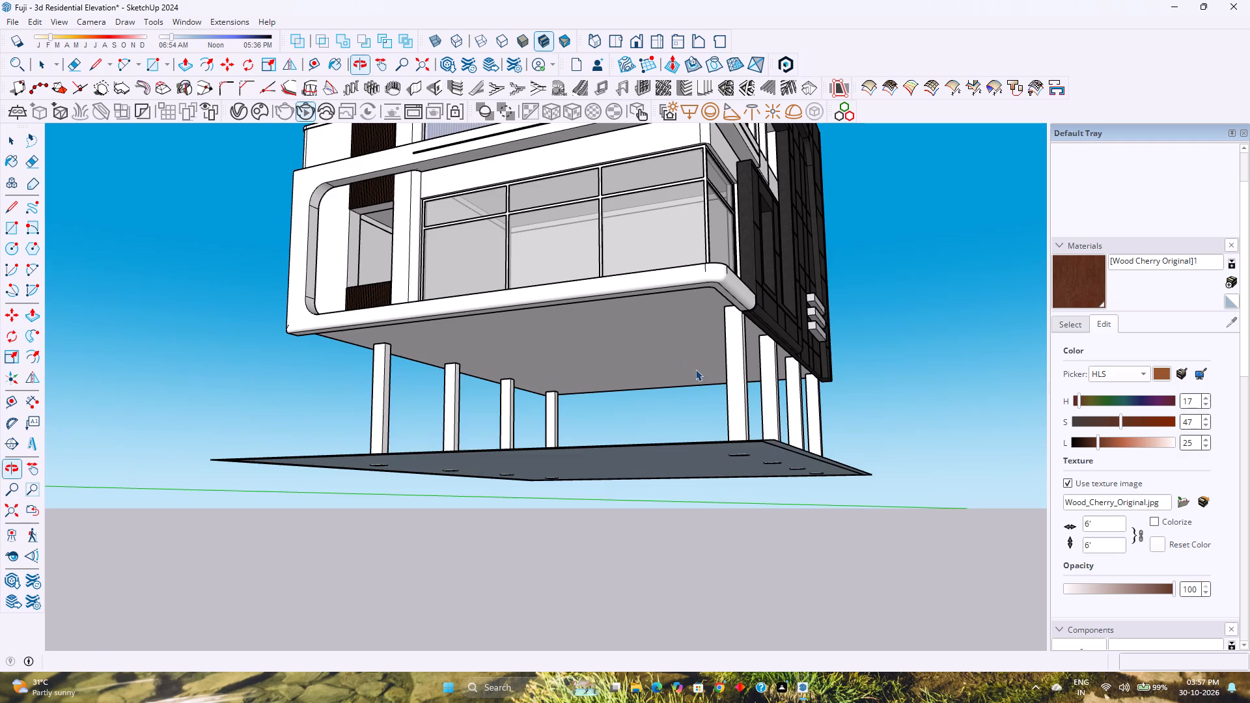
scroll(695, 369, "down", 2)
middle_click_drag(700, 374, 665, 389)
scroll(677, 355, "up", 7)
middle_click_drag(677, 355, 784, 361)
middle_click(785, 361)
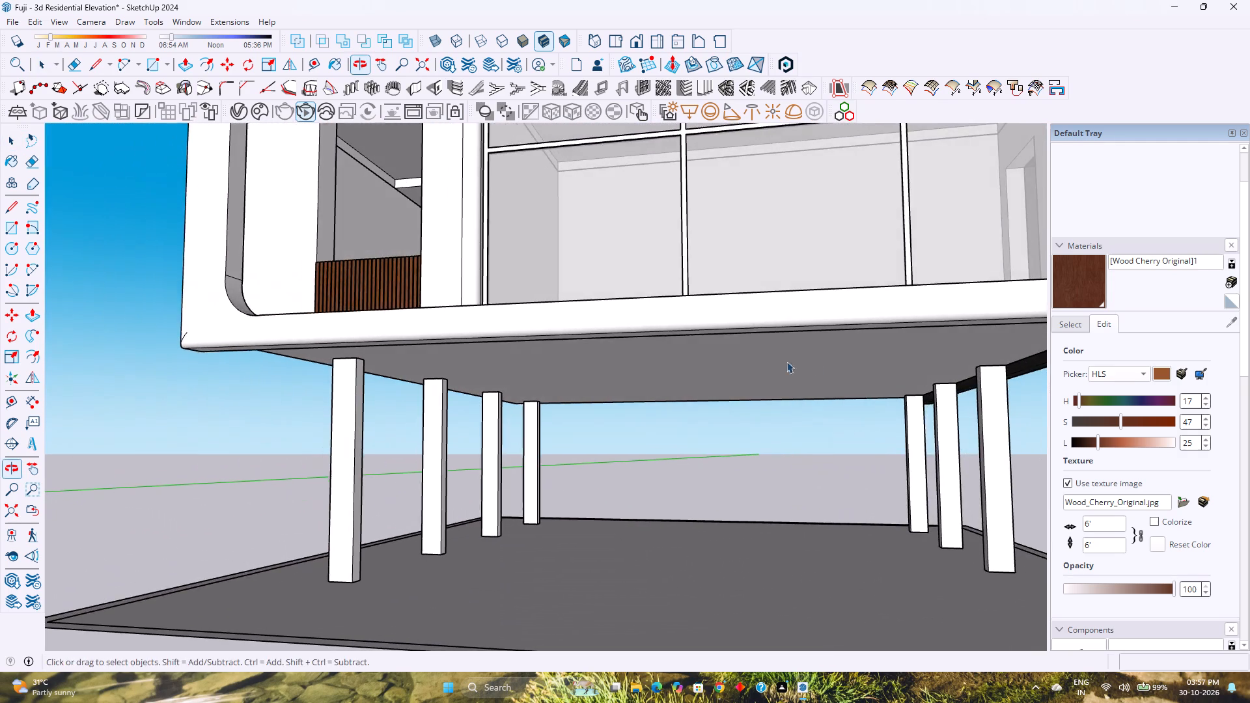
Open a column component on the dark-clad side for editing and push/pull its top face down 1'.
scroll(872, 370, "up", 1, "shift")
middle_click_drag(872, 370, 818, 356, "shift")
scroll(936, 371, "up", 4)
double_click(950, 350)
scroll(950, 350, "up", 10)
middle_click_drag(949, 346, 966, 365)
scroll(956, 338, "up", 8)
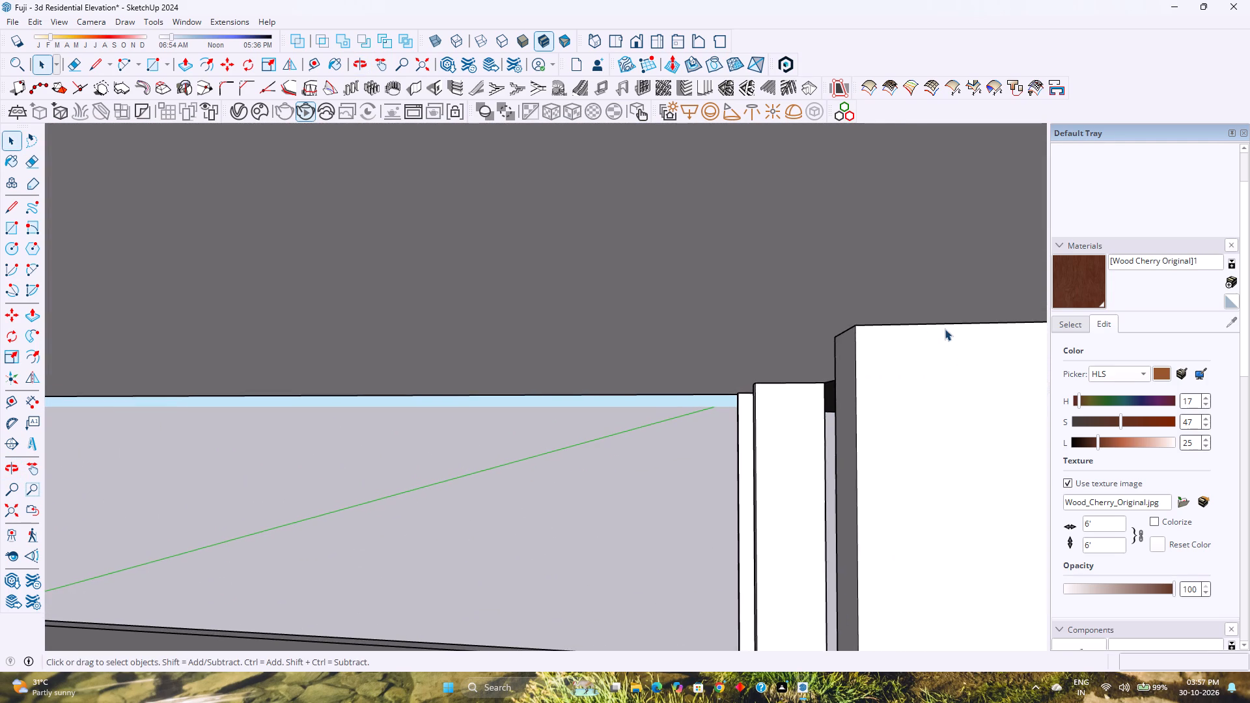
scroll(945, 329, "up", 5)
left_click(941, 319)
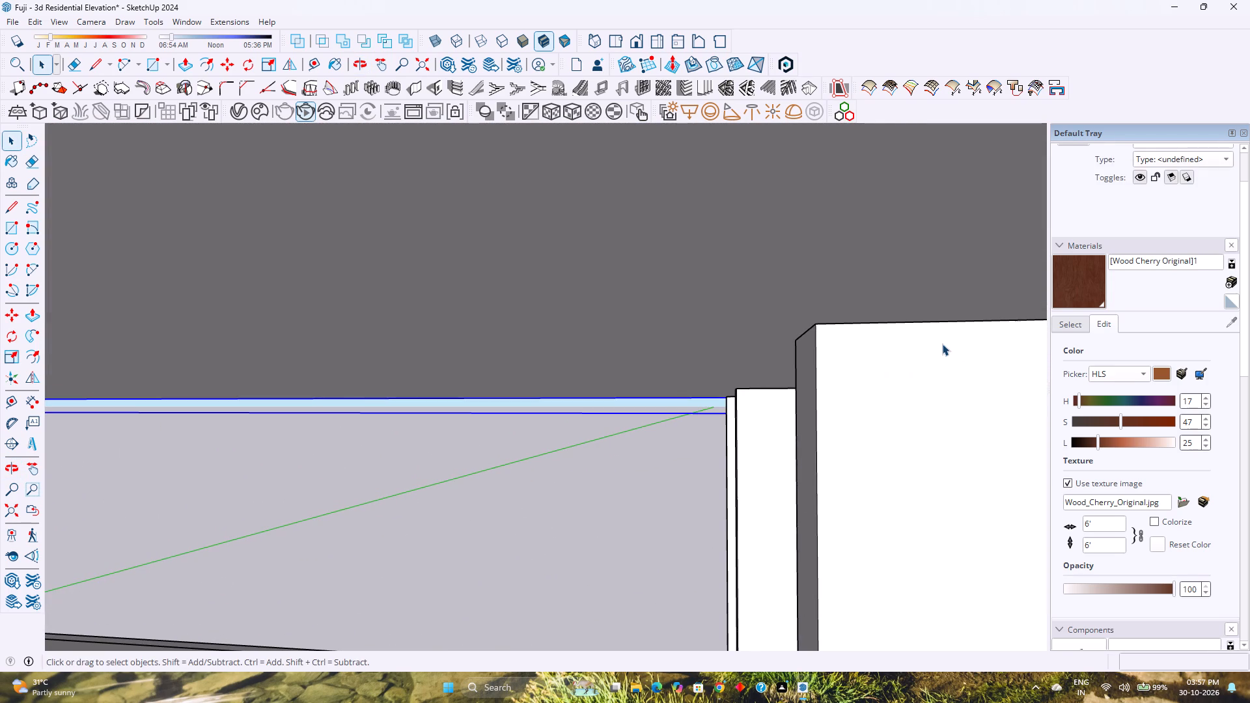
left_click(942, 344)
double_click(942, 344)
key("m")
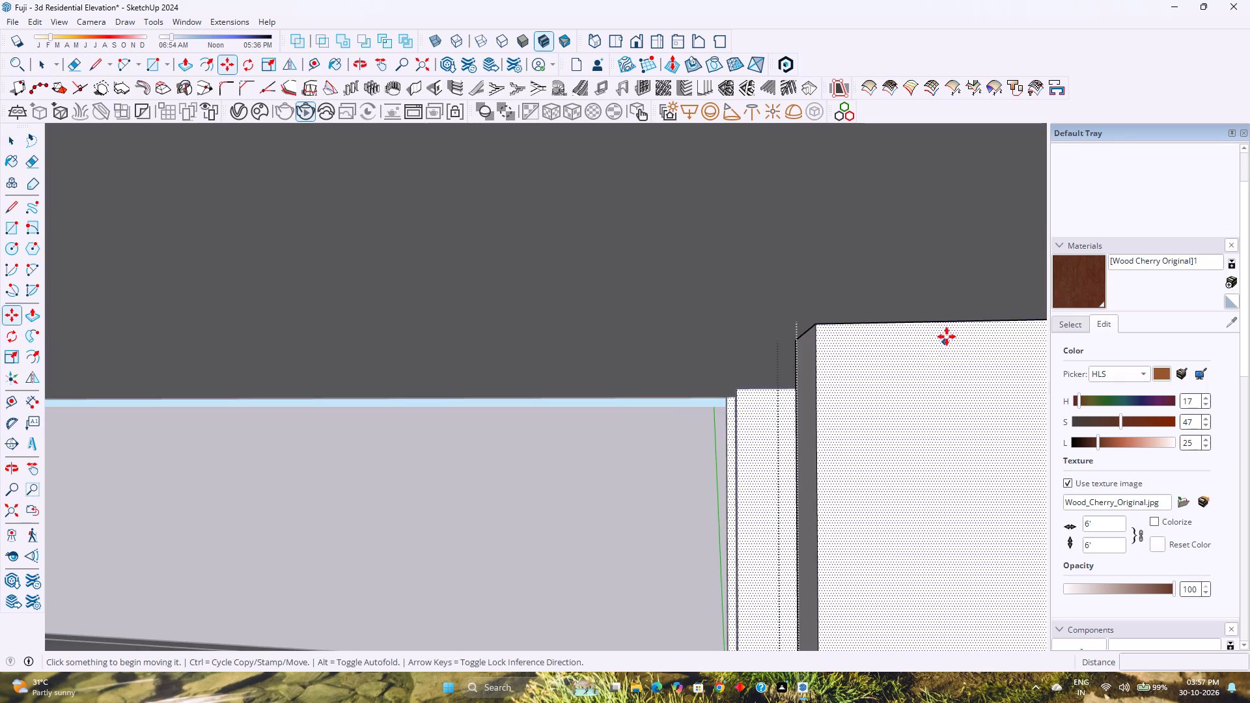
key("p")
left_click(947, 320)
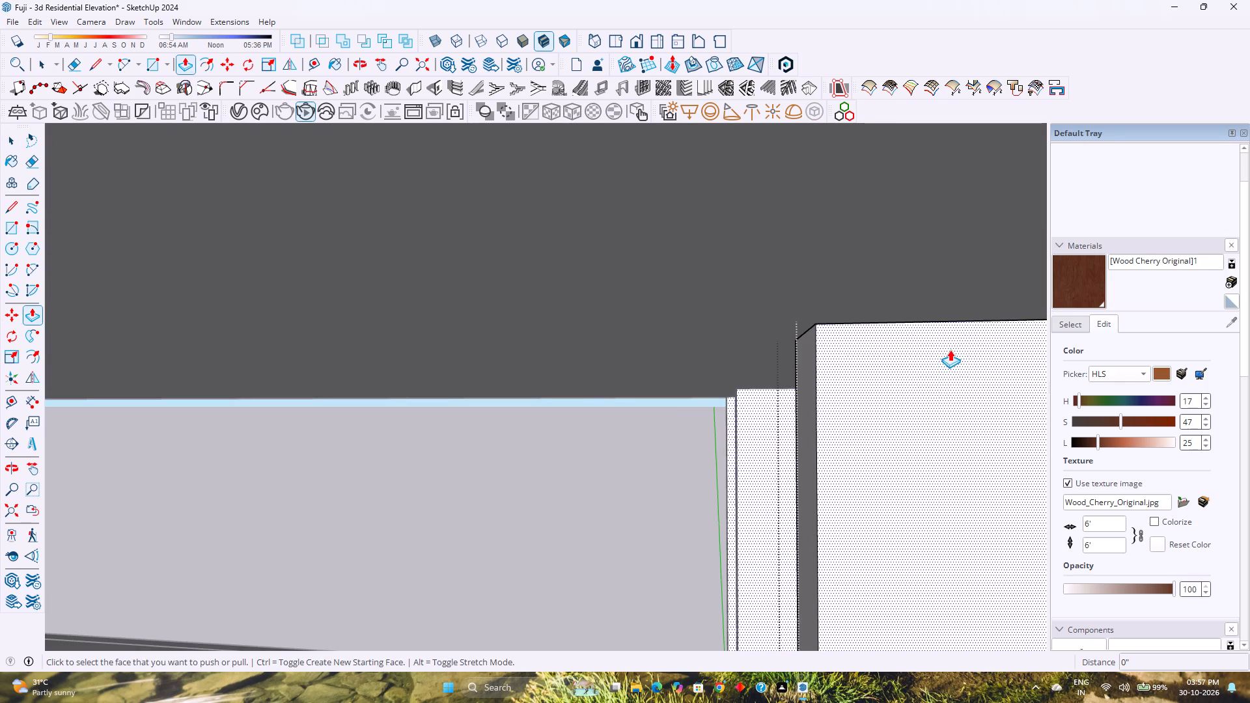
scroll(930, 364, "up", 4)
middle_click_drag(925, 359, 1038, 449)
middle_click(1038, 449)
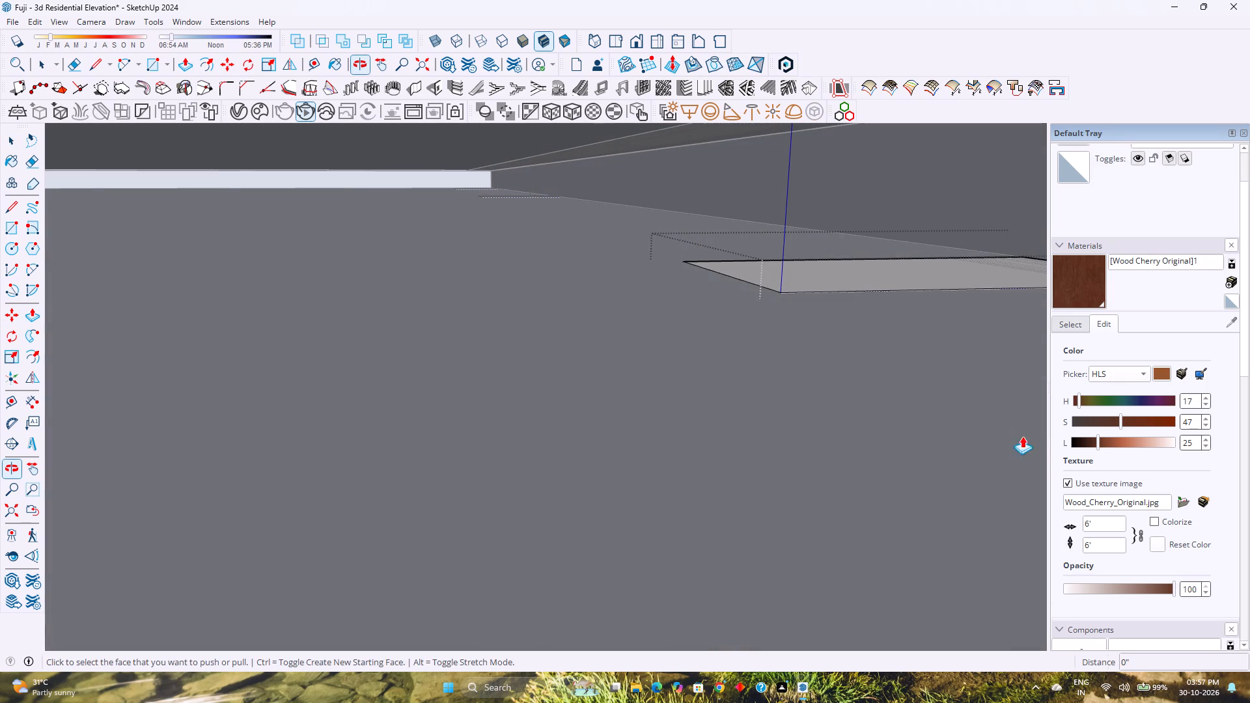
left_click(891, 280)
middle_click_drag(872, 453, 835, 430)
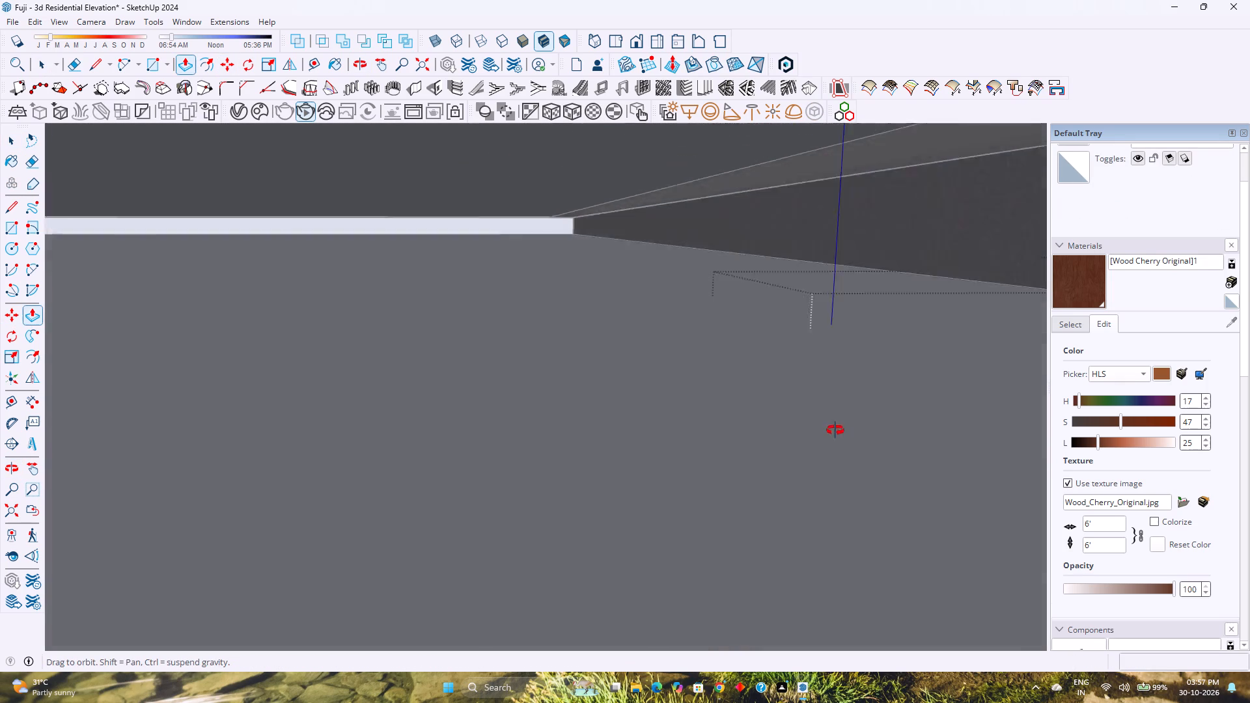
middle_click_drag(835, 430, 798, 321)
scroll(798, 321, "down", 12)
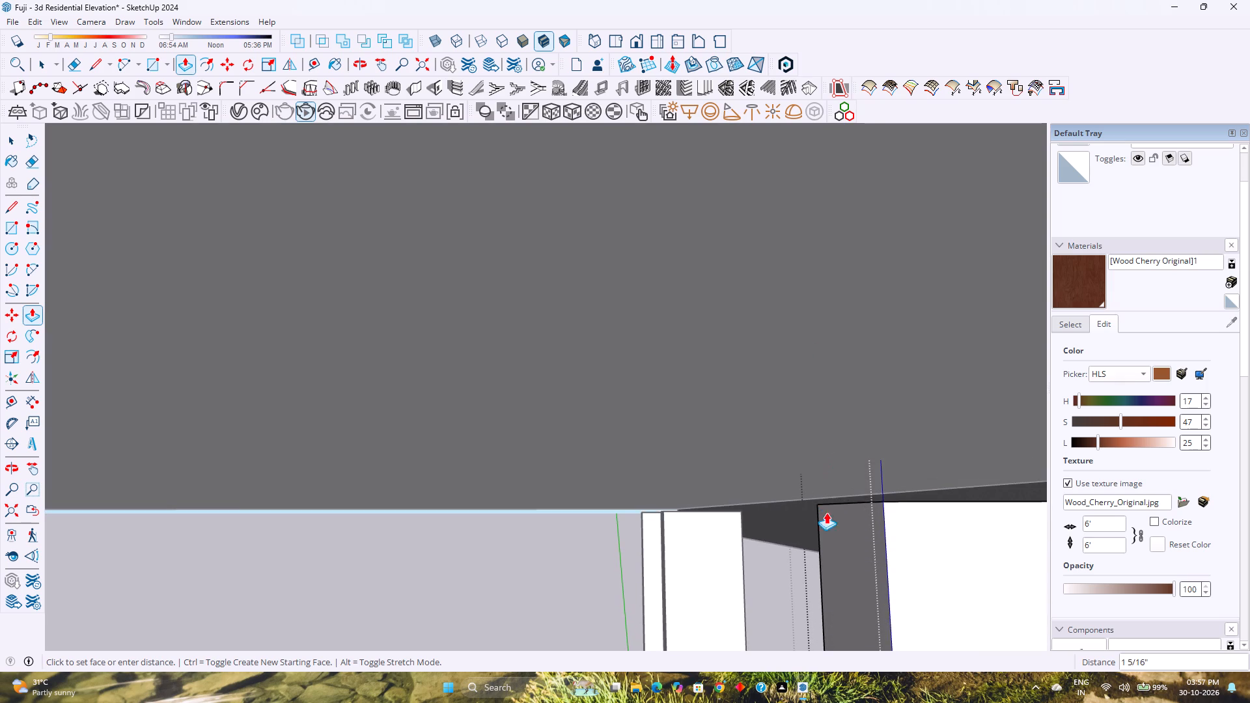
scroll(831, 538, "down", 4)
middle_click_drag(831, 541, 828, 370, "shift")
scroll(829, 512, "down", 4)
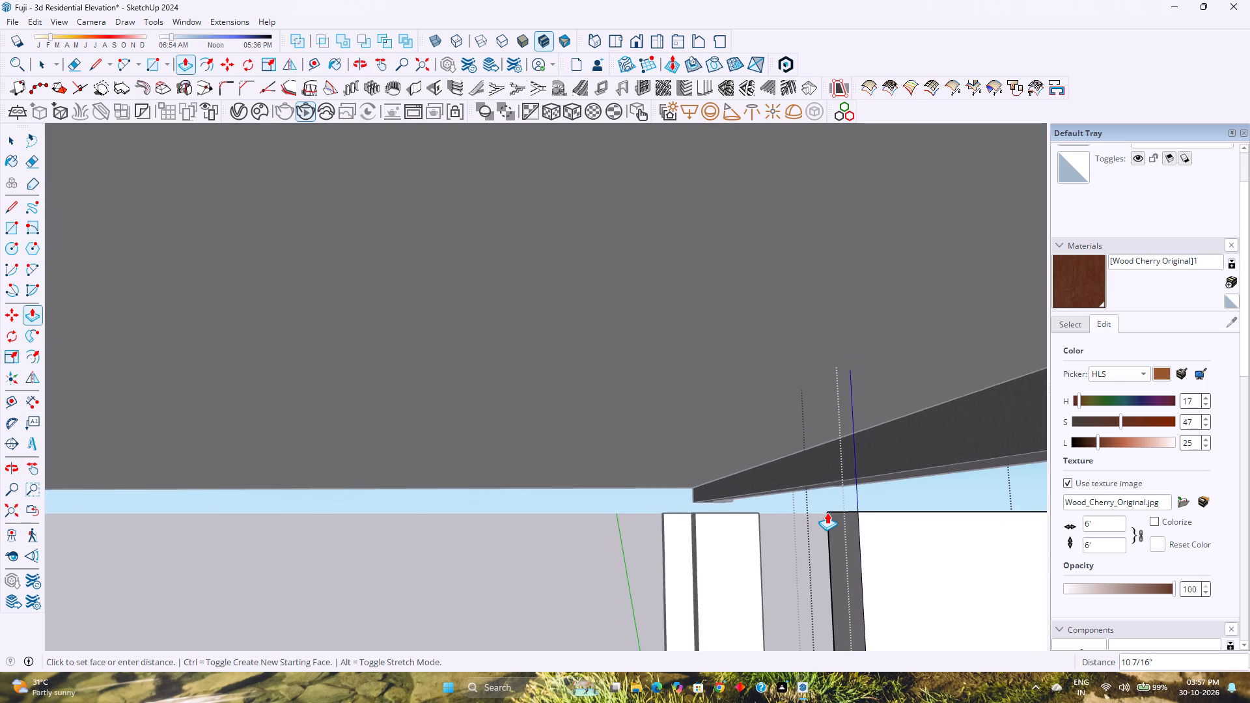
scroll(827, 512, "down", 20)
scroll(827, 512, "down", 2)
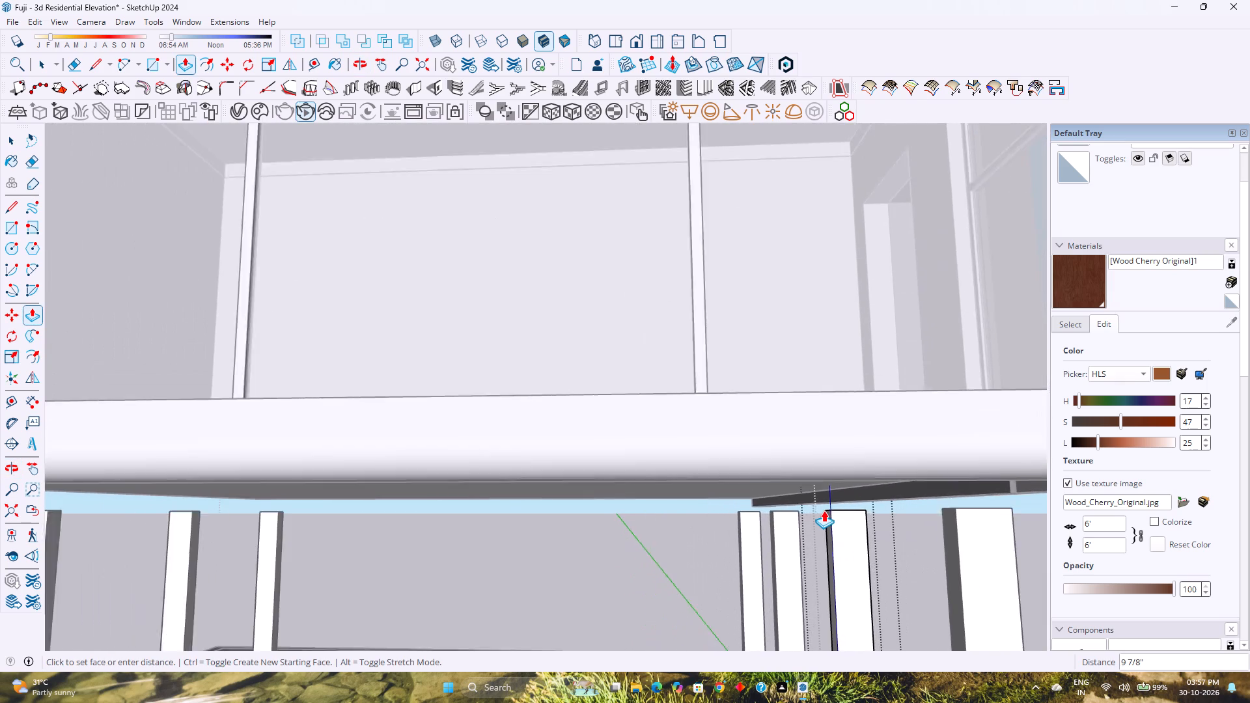
middle_click_drag(824, 510, 801, 422, "shift")
middle_click(802, 420, "shift")
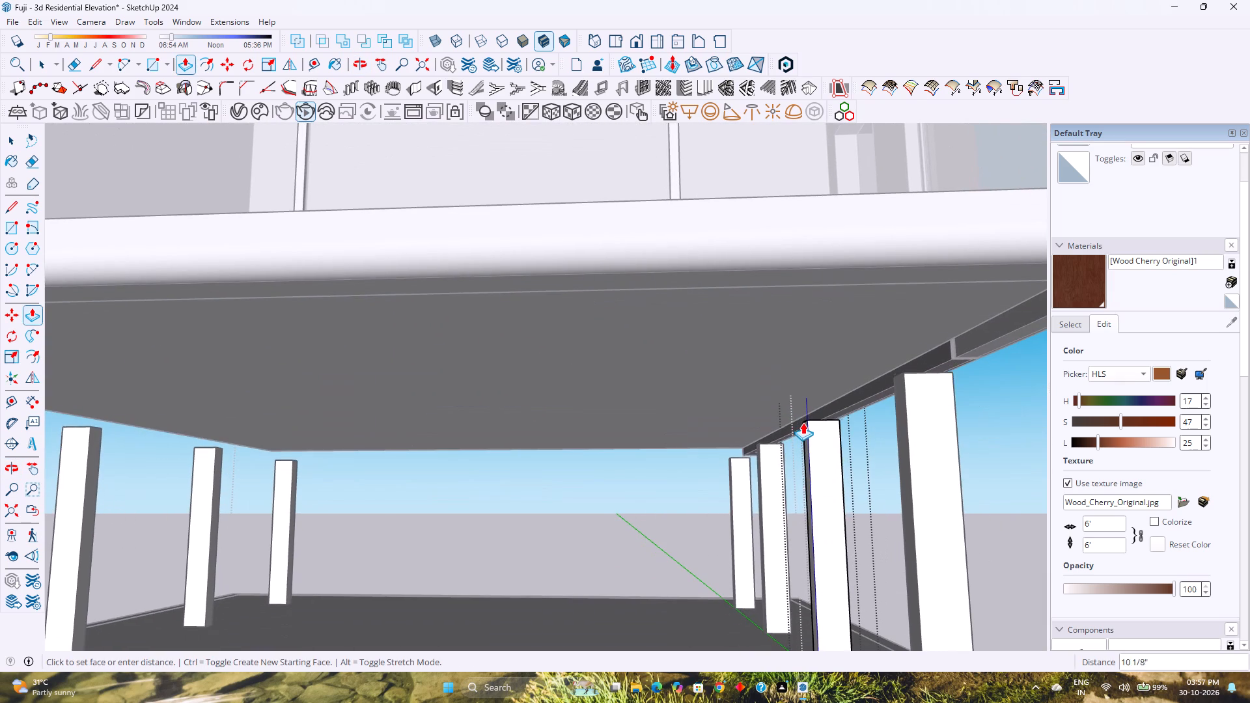
type("1'")
key("Return")
key("space")
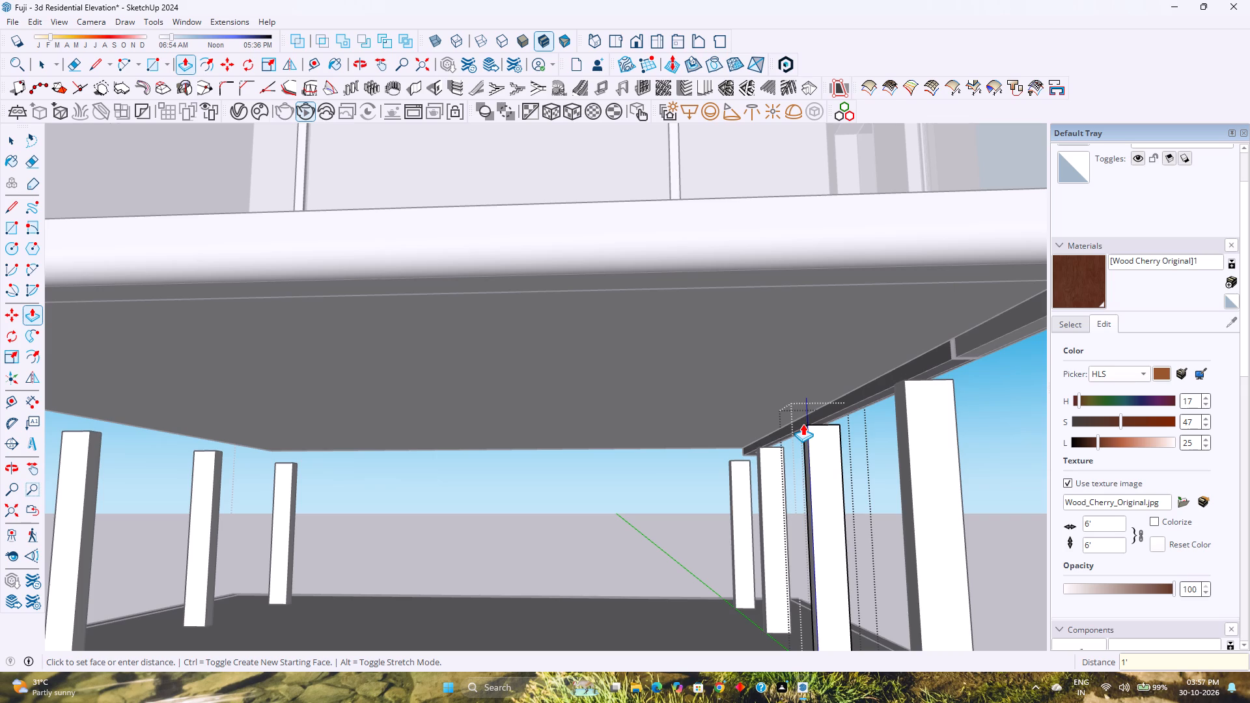
key("Escape")
scroll(803, 424, "down", 17)
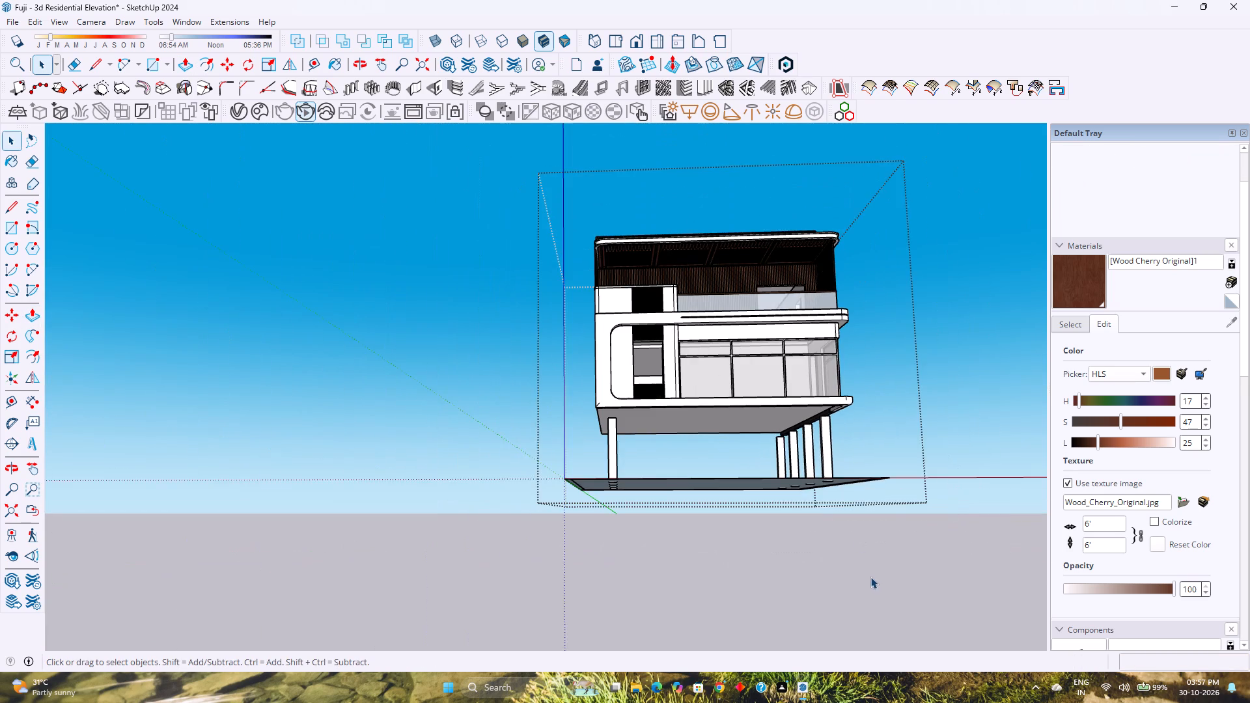
left_click(870, 580)
Examine the shortened columns against the building's underside and the ground slab from the corner, the front and below.
middle_click_drag(870, 566, 645, 506)
middle_click(645, 506)
scroll(730, 467, "up", 2)
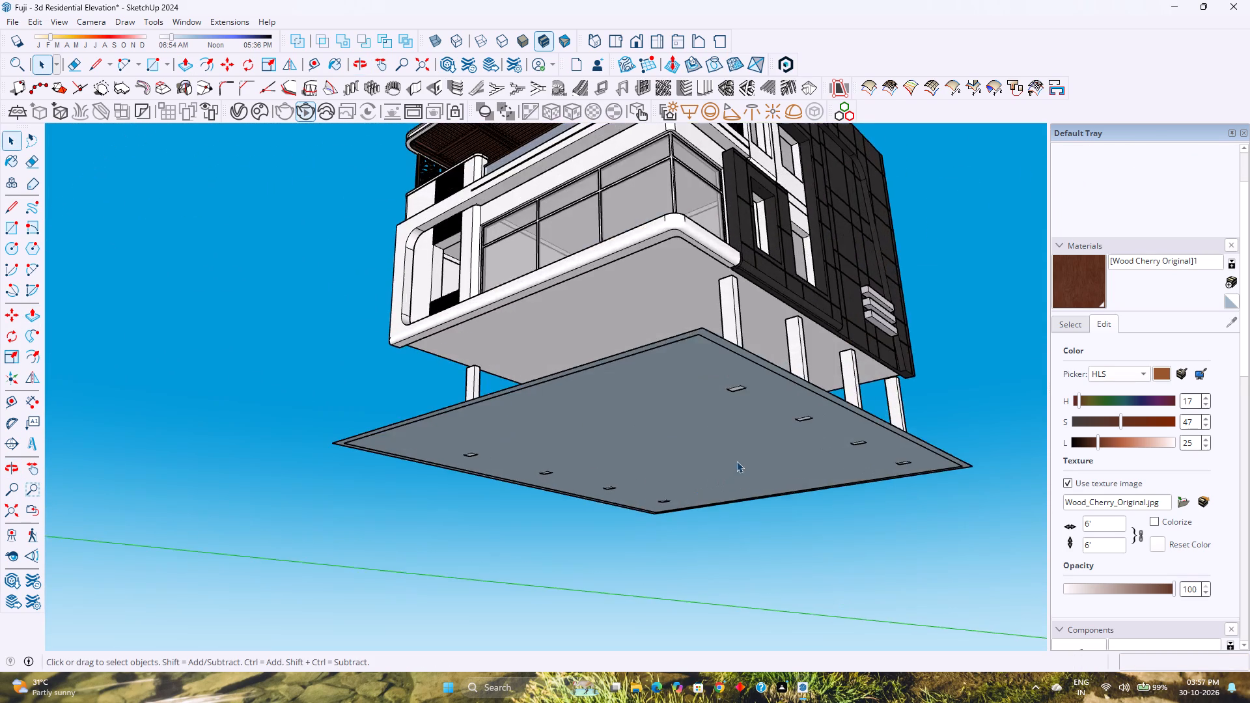
scroll(736, 461, "up", 4)
middle_click_drag(766, 411, 695, 553)
middle_click(691, 560)
scroll(668, 533, "up", 2)
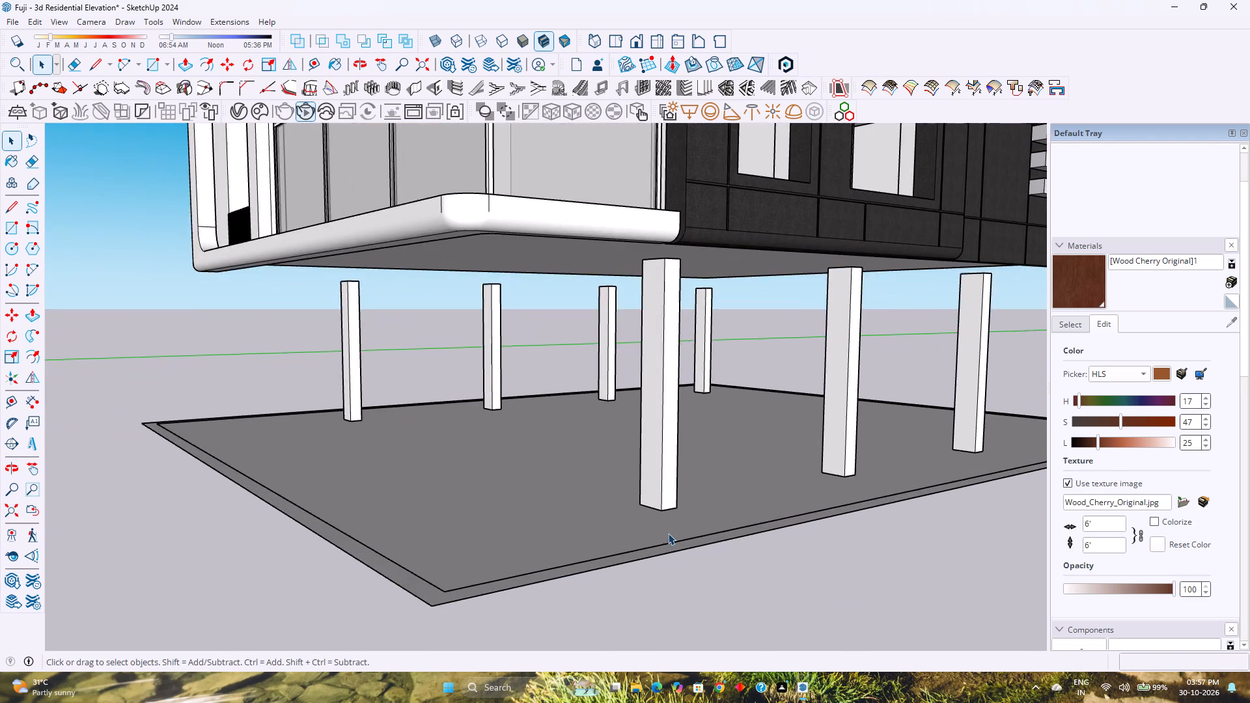
scroll(668, 533, "up", 3)
scroll(666, 531, "down", 8)
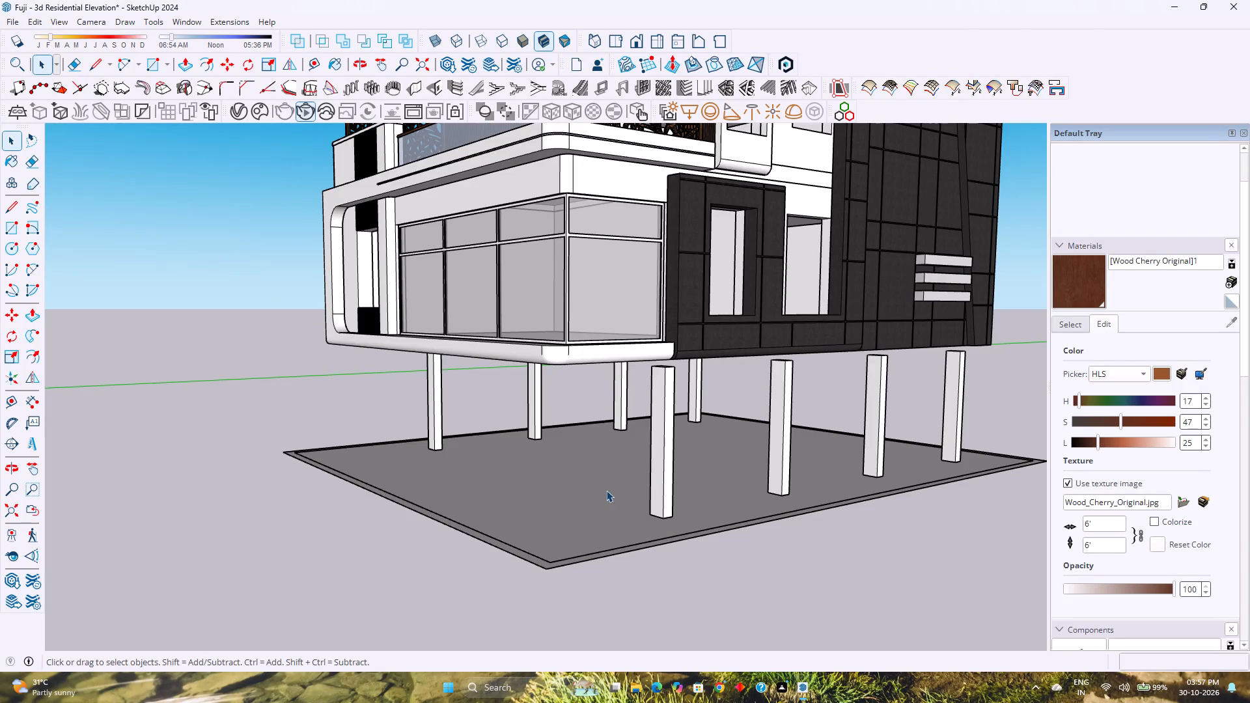
scroll(606, 490, "down", 3)
scroll(607, 498, "up", 3)
middle_click_drag(612, 502, 945, 500)
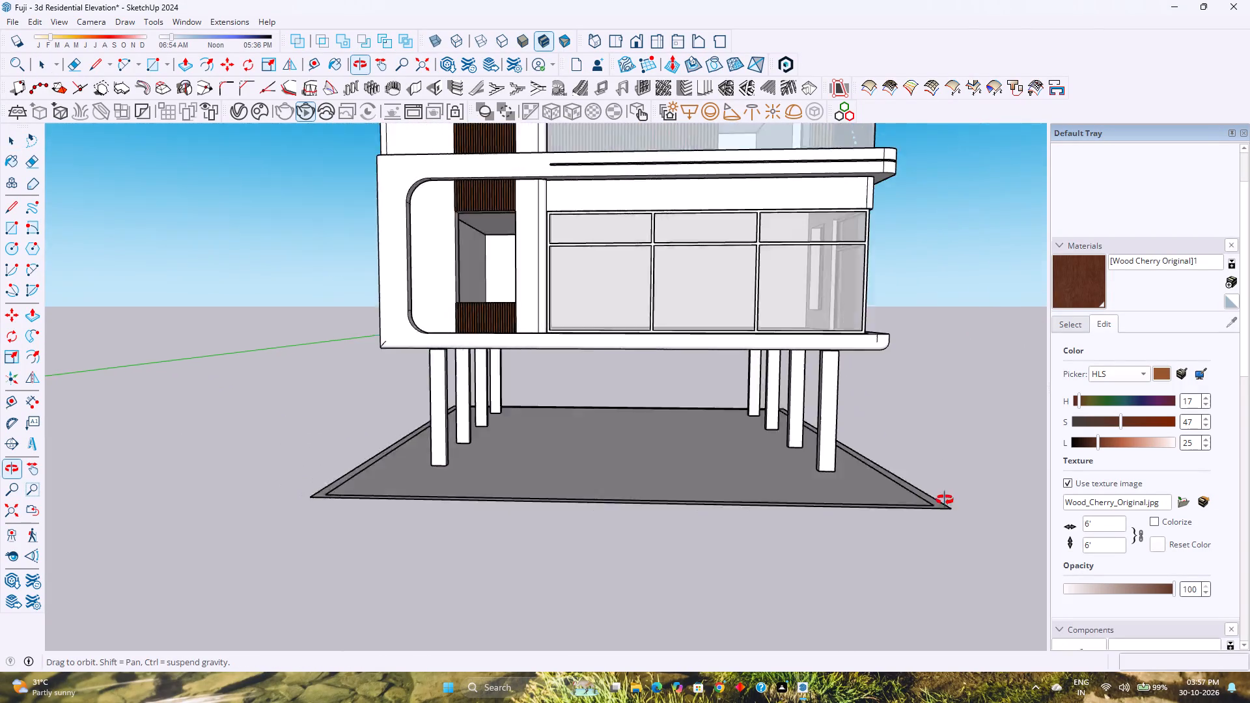
middle_click_drag(945, 500, 967, 496)
middle_click(967, 496)
scroll(891, 489, "down", 2)
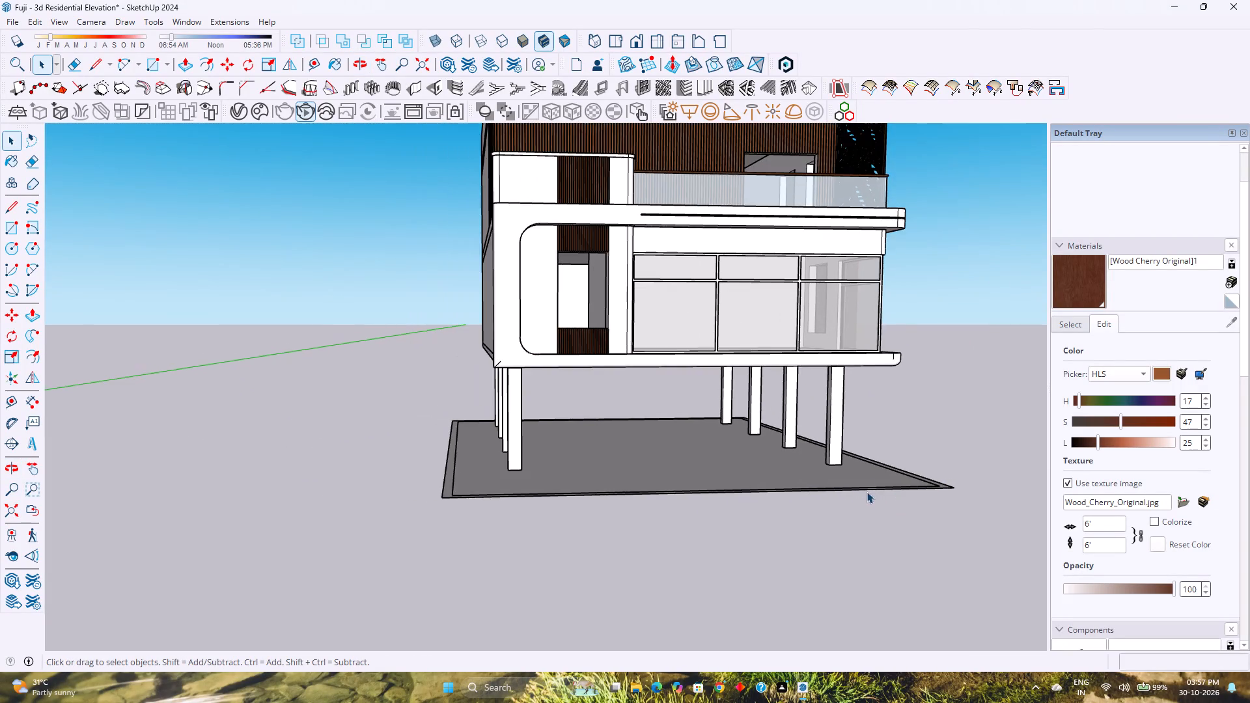
middle_click_drag(867, 491, 773, 440)
middle_click(773, 440)
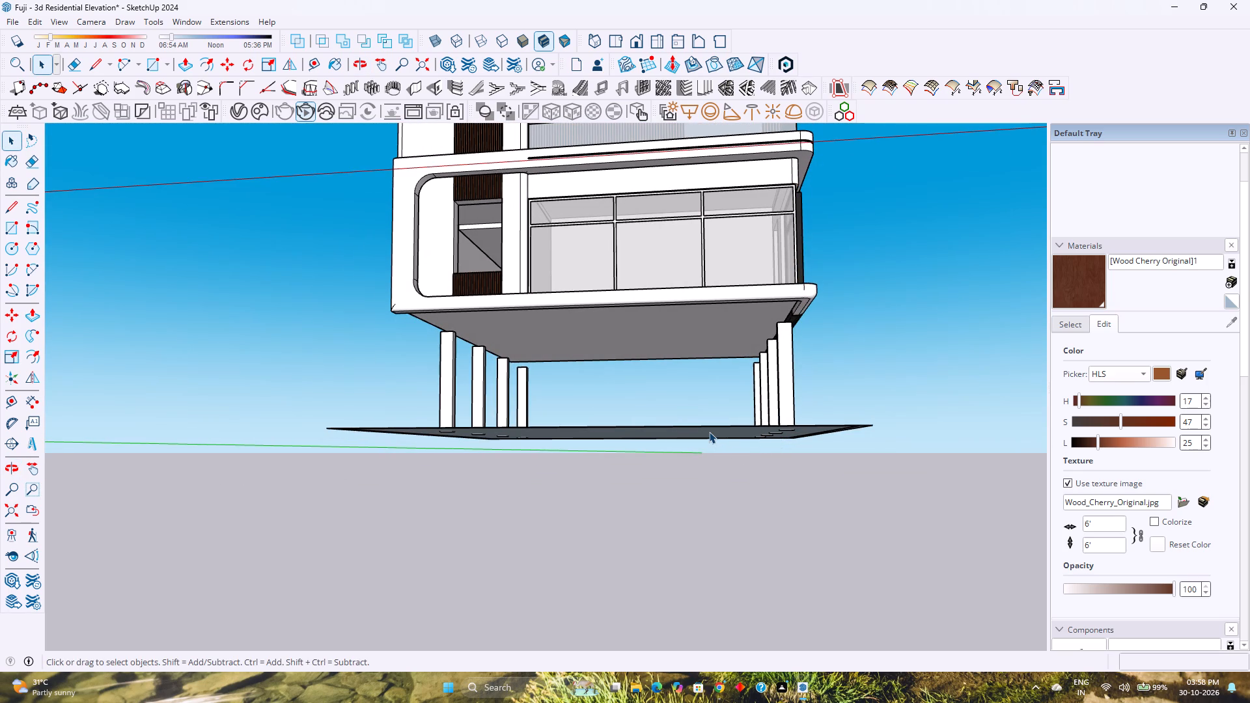
scroll(711, 430, "down", 1)
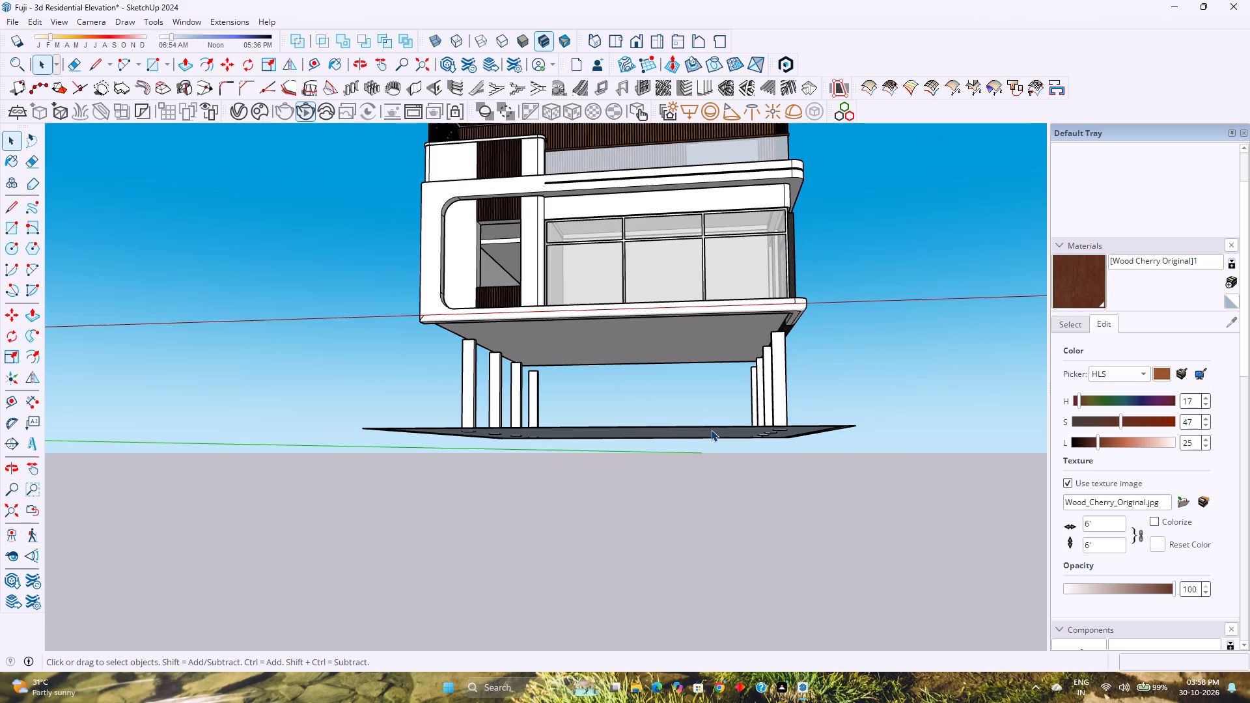
scroll(694, 368, "up", 4)
middle_click_drag(700, 366, 626, 447)
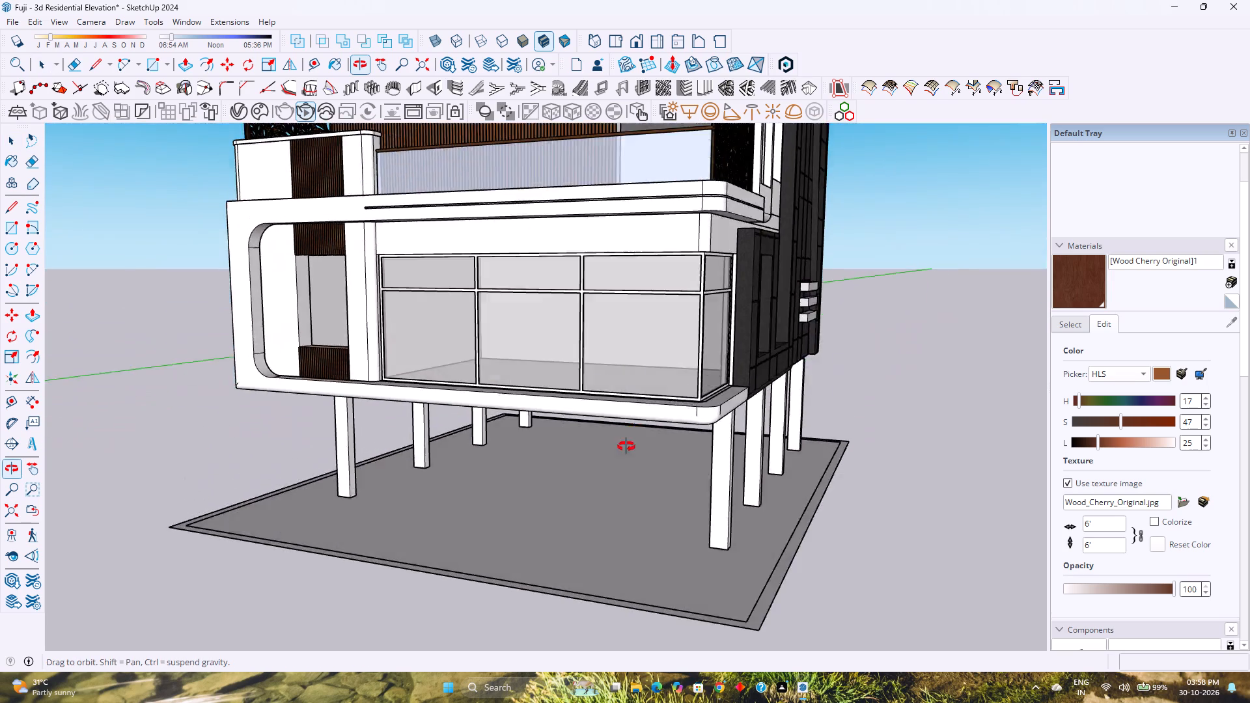
middle_click_drag(626, 447, 702, 466)
middle_click_drag(711, 463, 613, 434)
middle_click(613, 434)
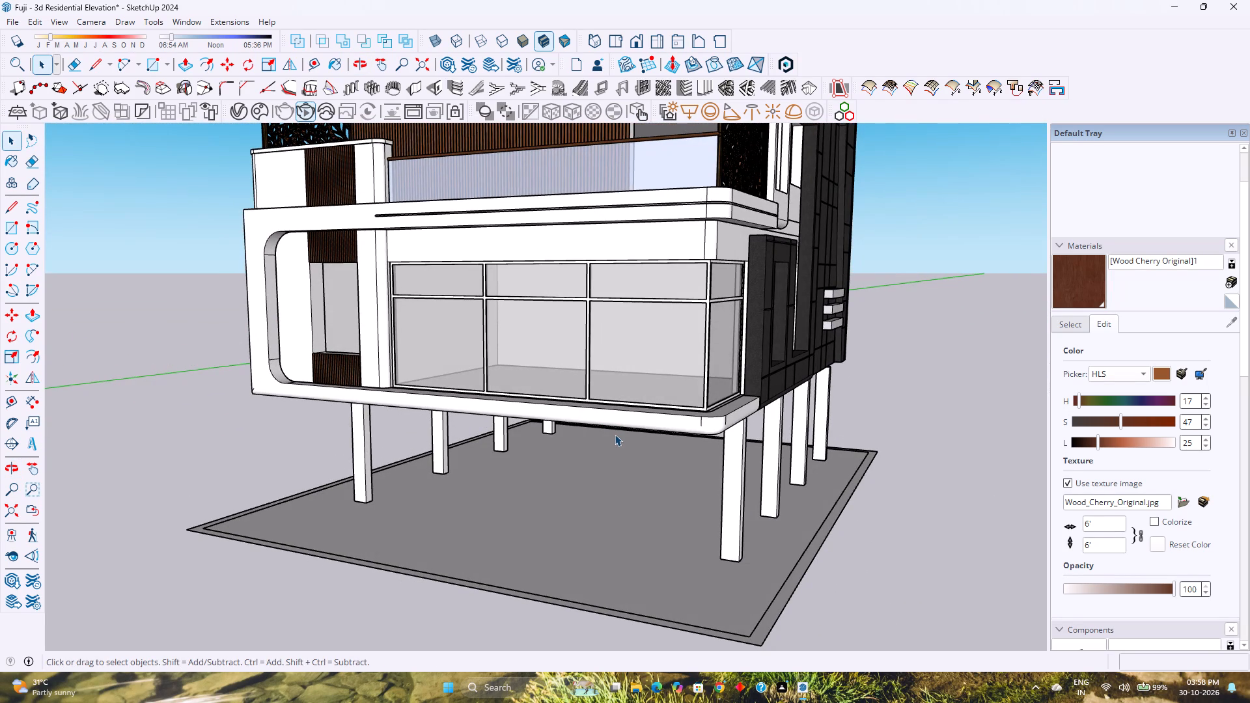
middle_click_drag(649, 461, 660, 402)
middle_click(660, 402)
scroll(549, 438, "up", 2)
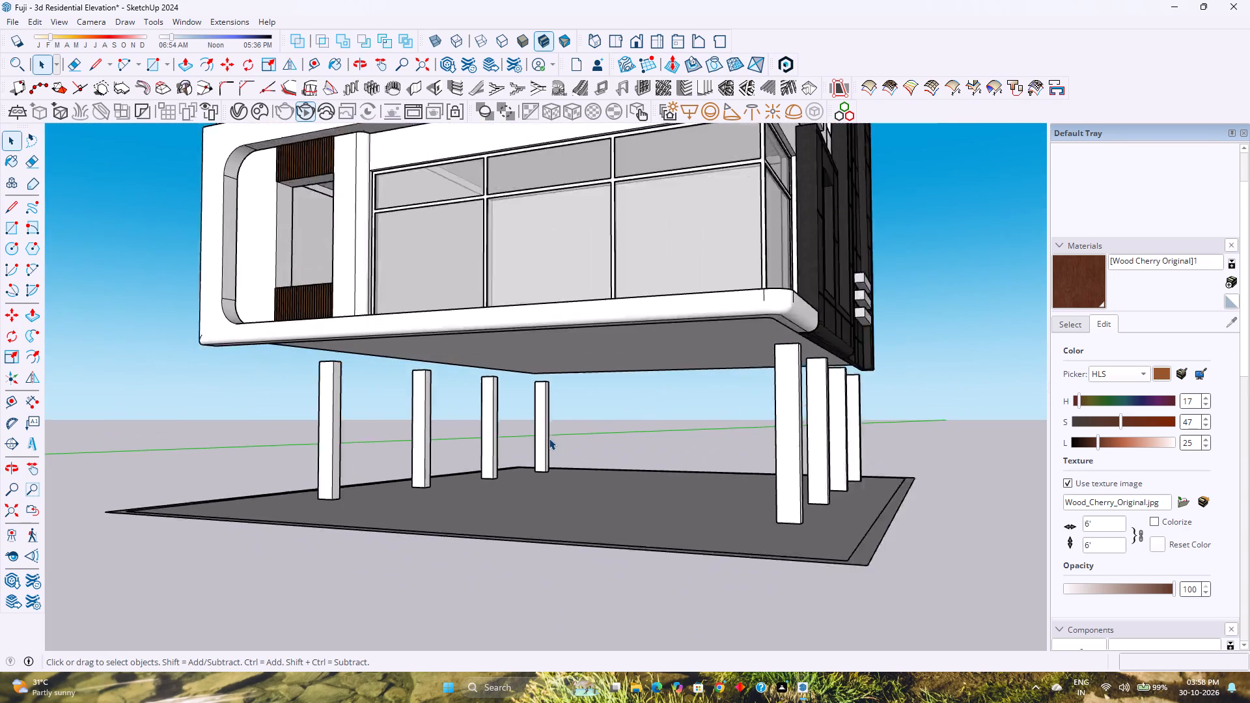
scroll(549, 438, "up", 2)
scroll(549, 438, "down", 9)
middle_click_drag(548, 438, 557, 451)
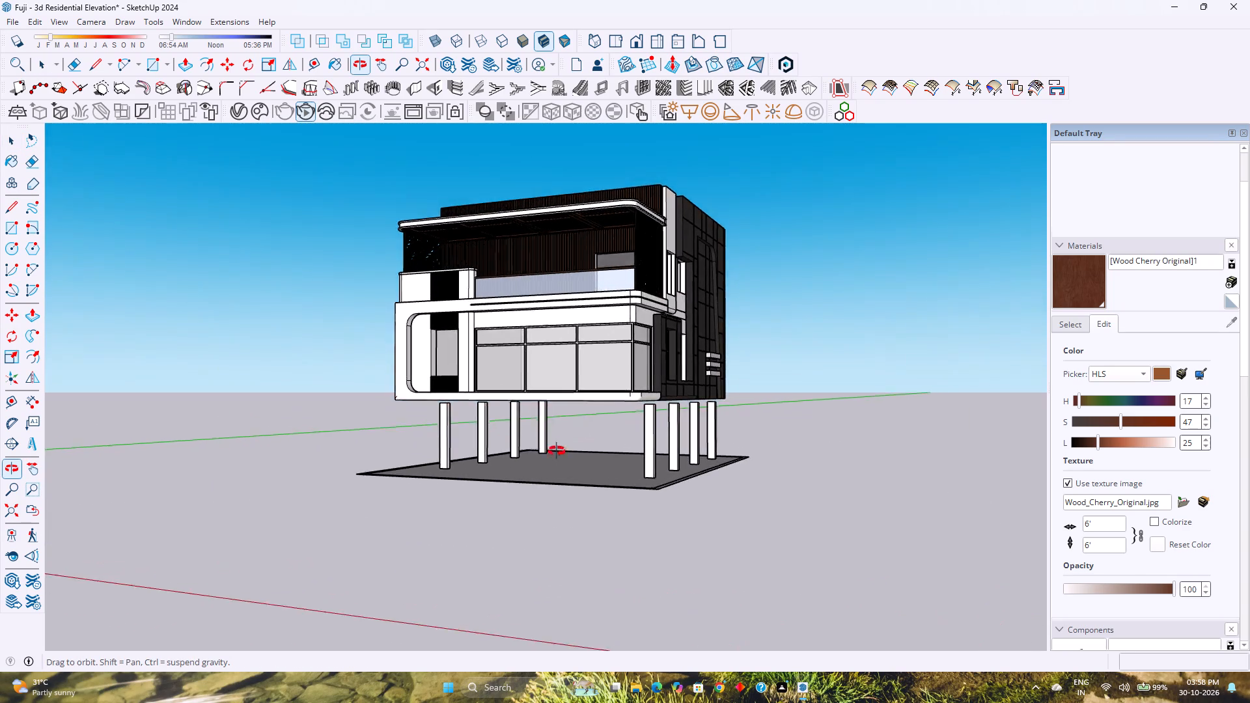
middle_click_drag(557, 451, 525, 478)
middle_click(525, 478)
middle_click_drag(525, 474, 533, 474)
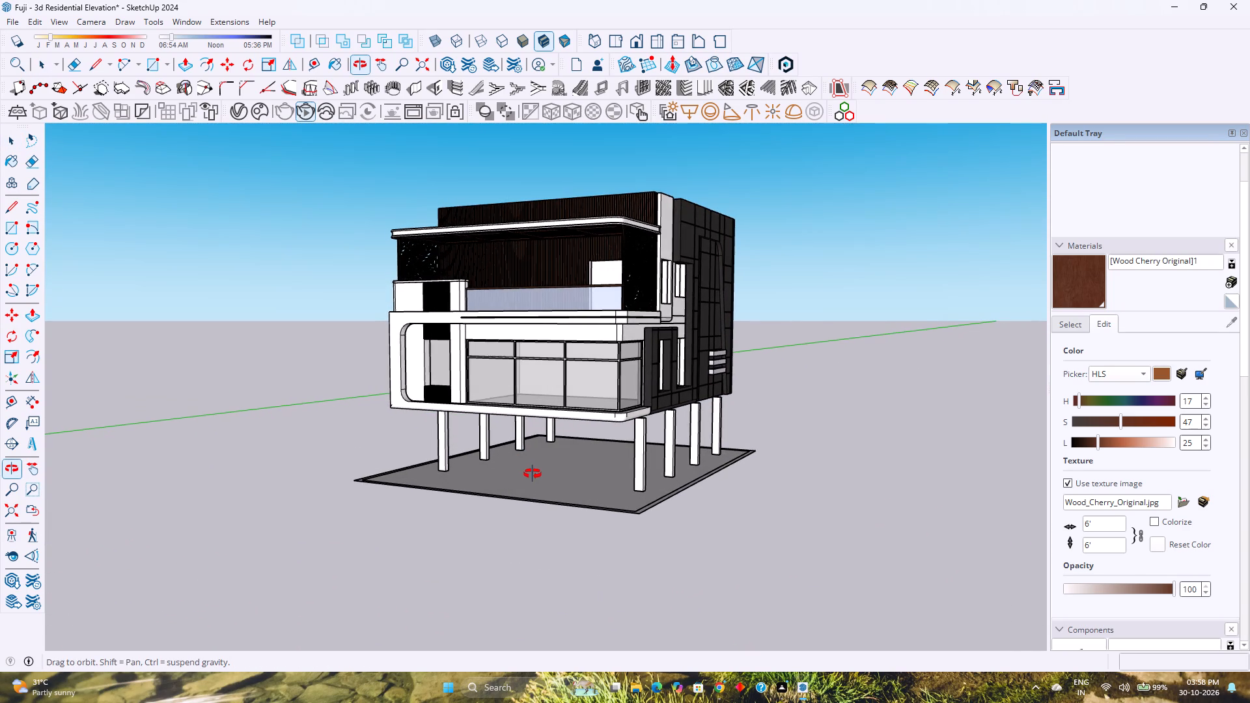
middle_click_drag(533, 474, 682, 486)
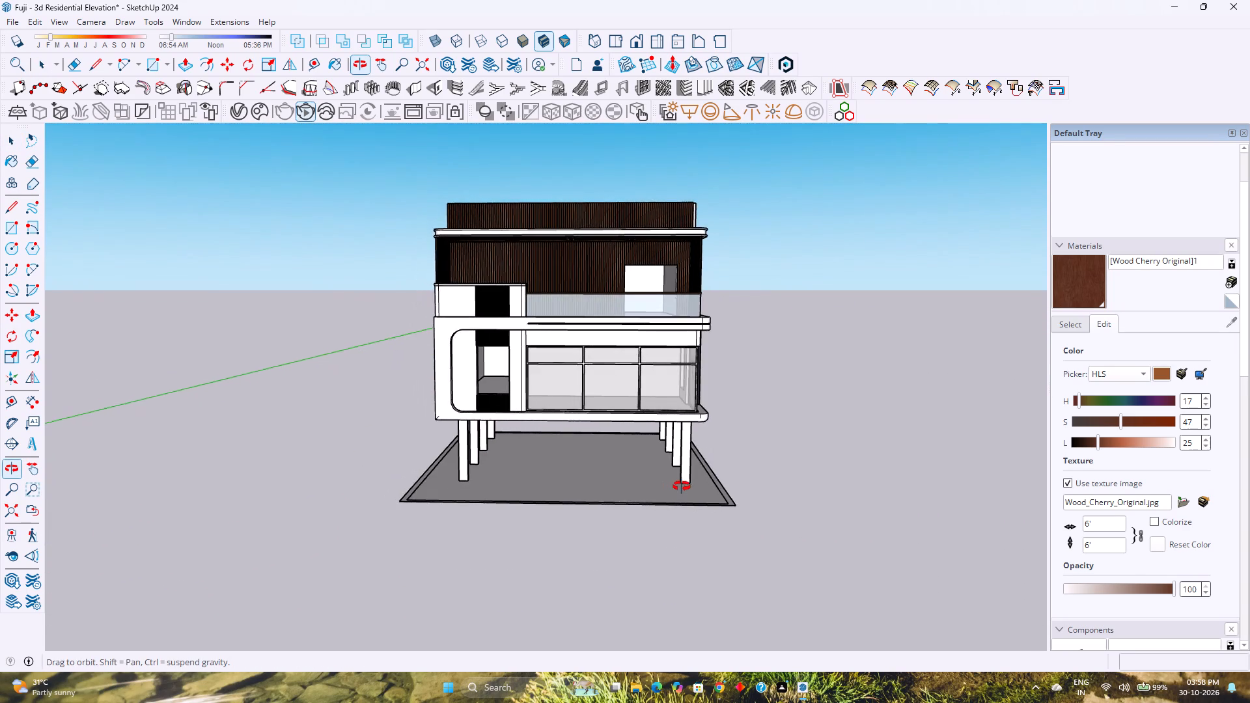
middle_click_drag(682, 486, 688, 415)
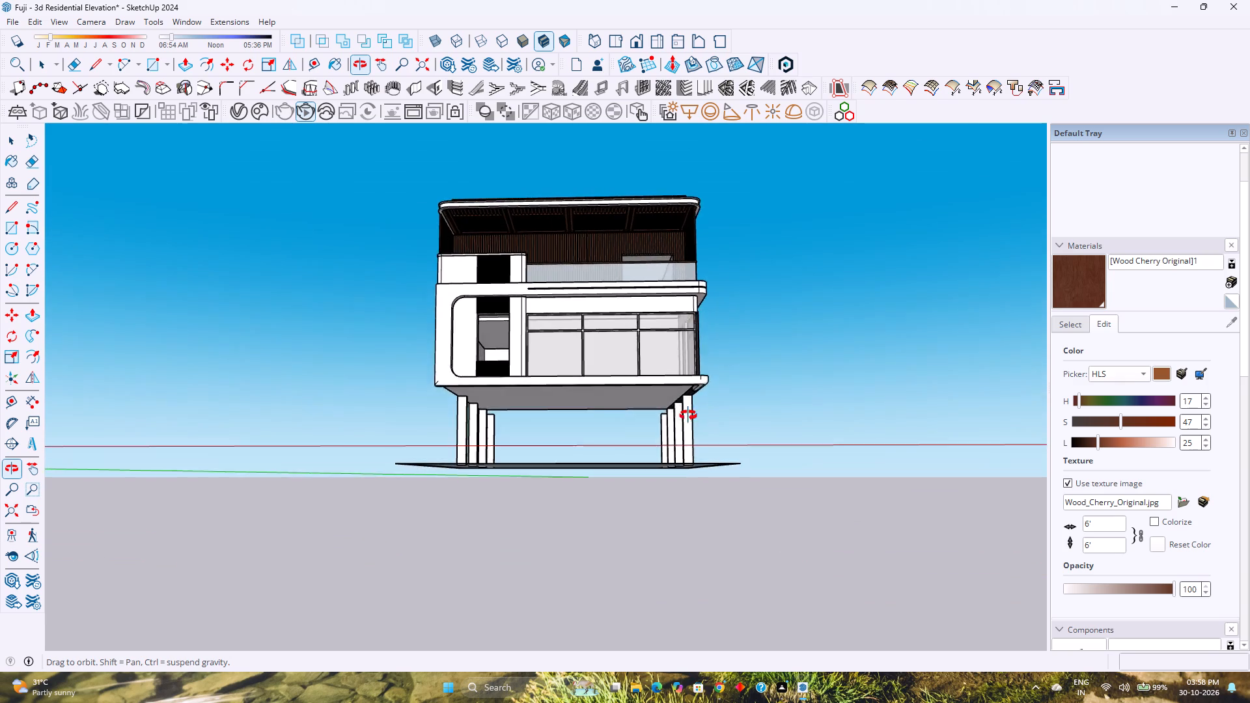
middle_click_drag(688, 415, 709, 428)
middle_click(709, 428)
Inside the building group, move the four columns opposite the dark-clad side 6" outward along the red axis.
scroll(483, 443, "up", 7)
left_click(445, 486)
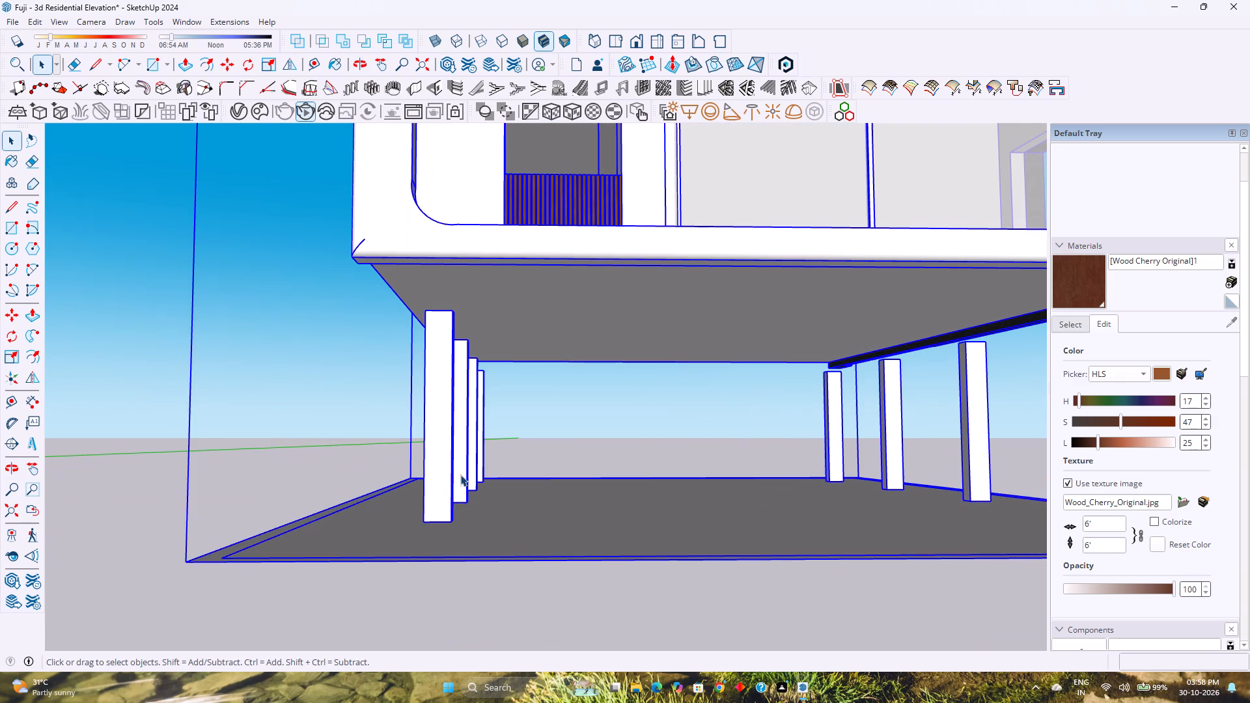
triple_click(443, 478)
left_click(471, 466)
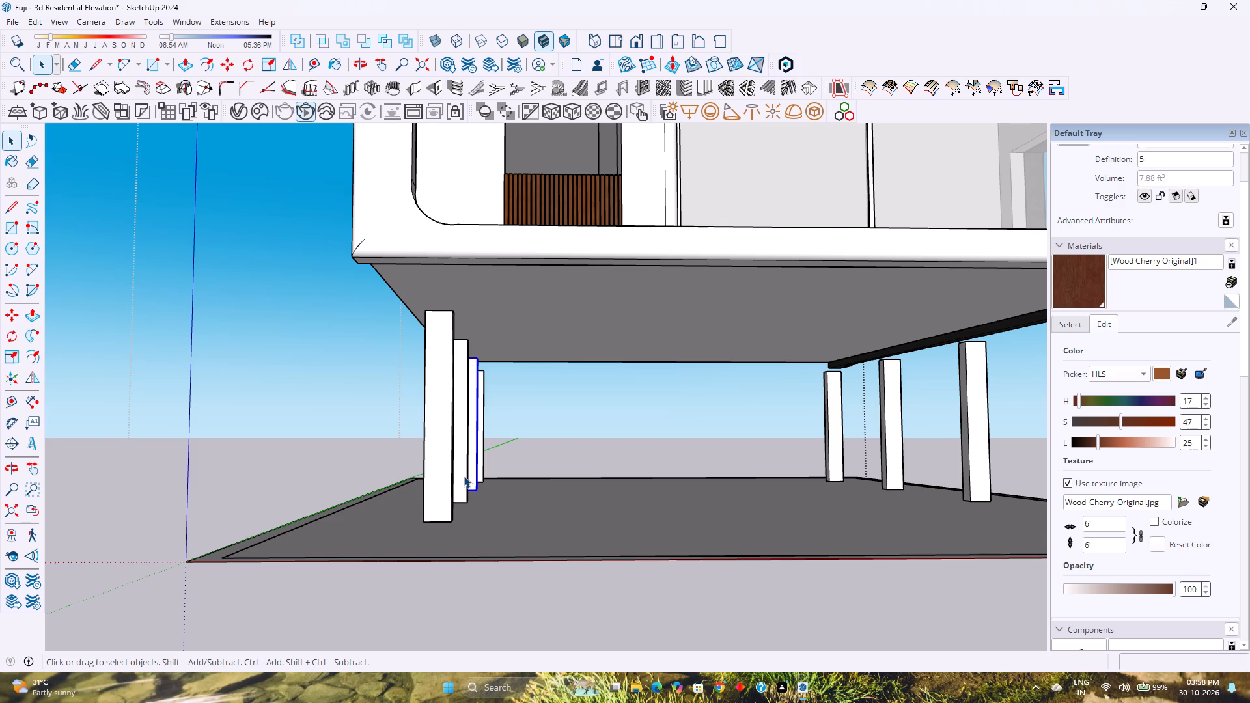
middle_click_drag(464, 476, 418, 481)
middle_click(418, 481)
left_click(436, 475, "ctrl")
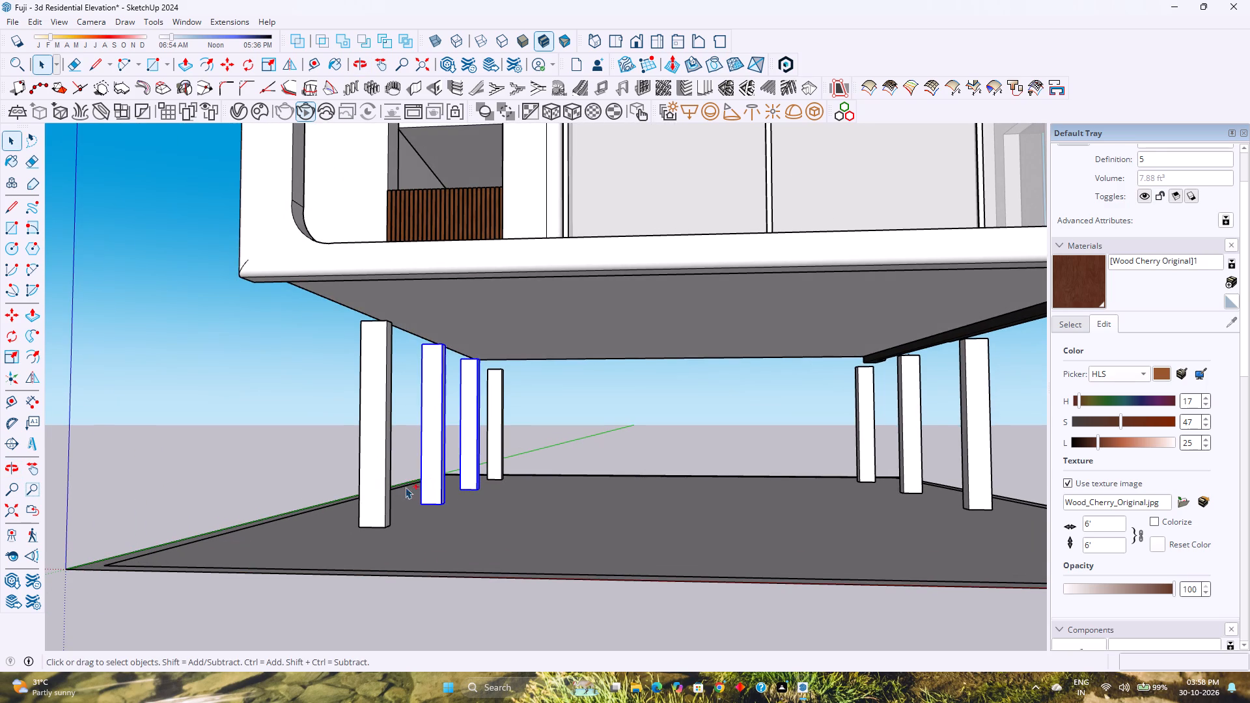
left_click(387, 494, "ctrl")
left_click(500, 457, "ctrl")
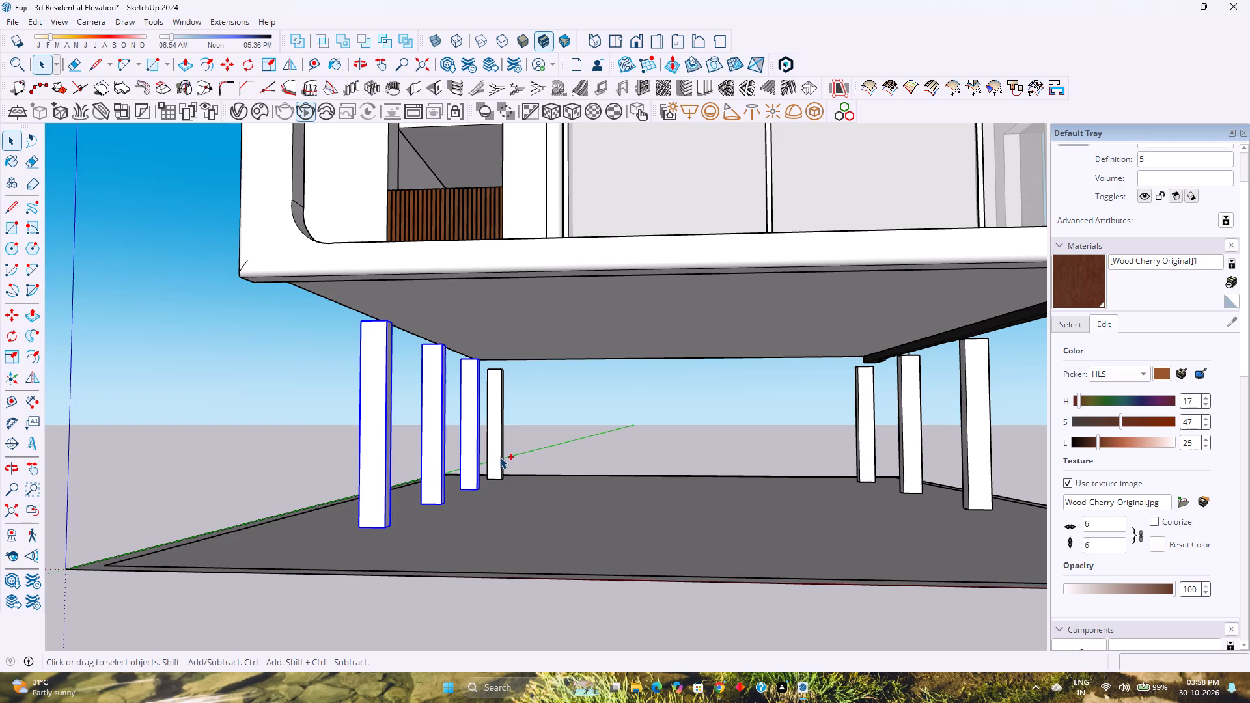
middle_click_drag(490, 470, 524, 495)
middle_click(524, 495)
key("m")
scroll(389, 573, "up", 3)
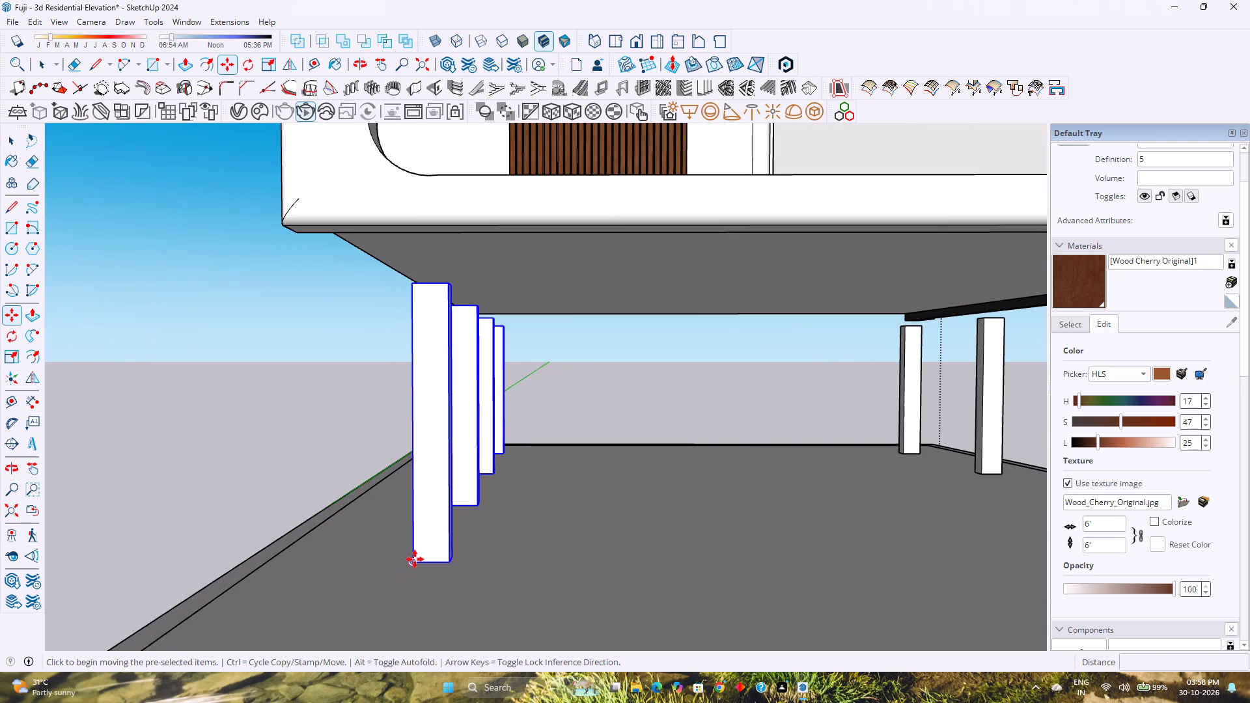
left_click(415, 559)
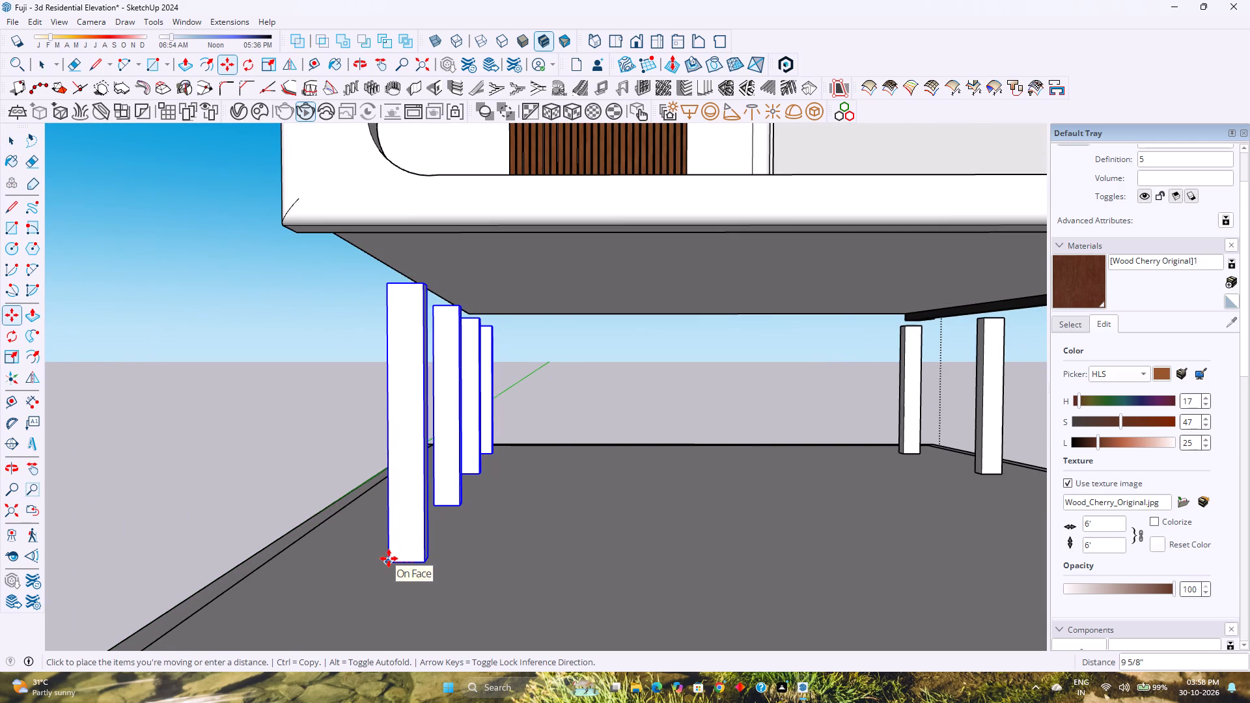
key("Right")
key("6")
key("Return")
Set the outward move distance of the four columns opposite the dark-clad side to 1'.
type("1'")
key("Return")
key("space")
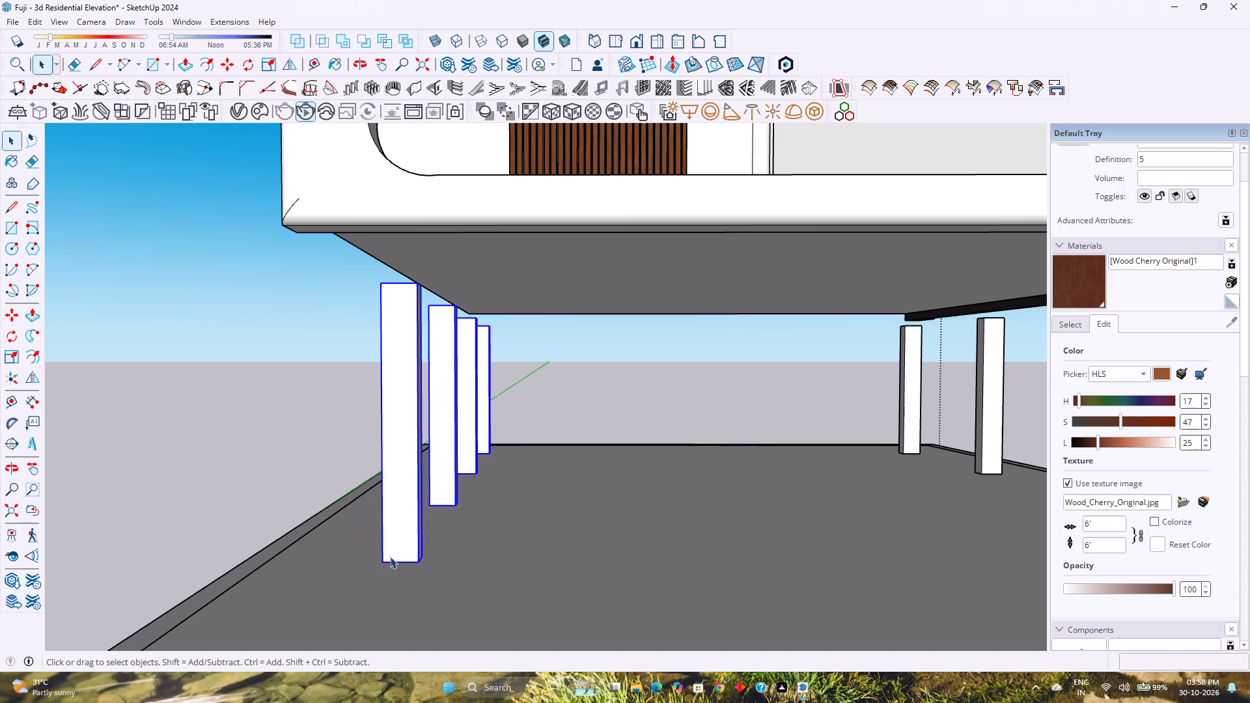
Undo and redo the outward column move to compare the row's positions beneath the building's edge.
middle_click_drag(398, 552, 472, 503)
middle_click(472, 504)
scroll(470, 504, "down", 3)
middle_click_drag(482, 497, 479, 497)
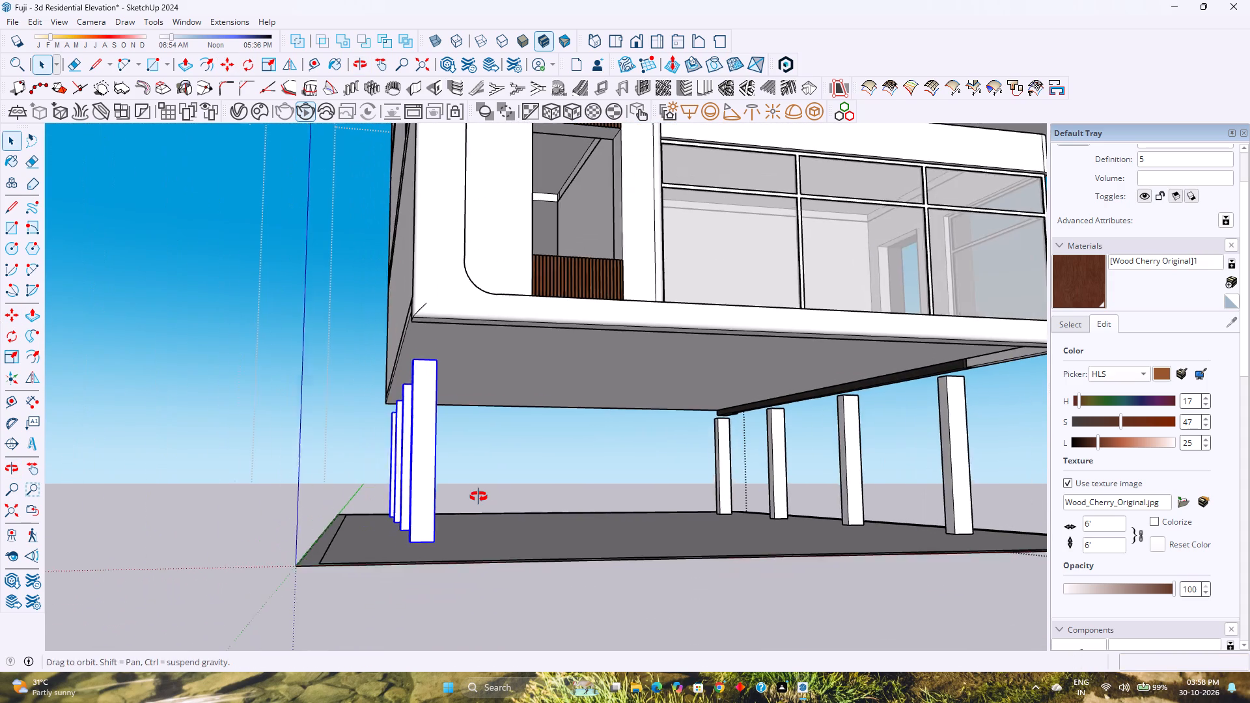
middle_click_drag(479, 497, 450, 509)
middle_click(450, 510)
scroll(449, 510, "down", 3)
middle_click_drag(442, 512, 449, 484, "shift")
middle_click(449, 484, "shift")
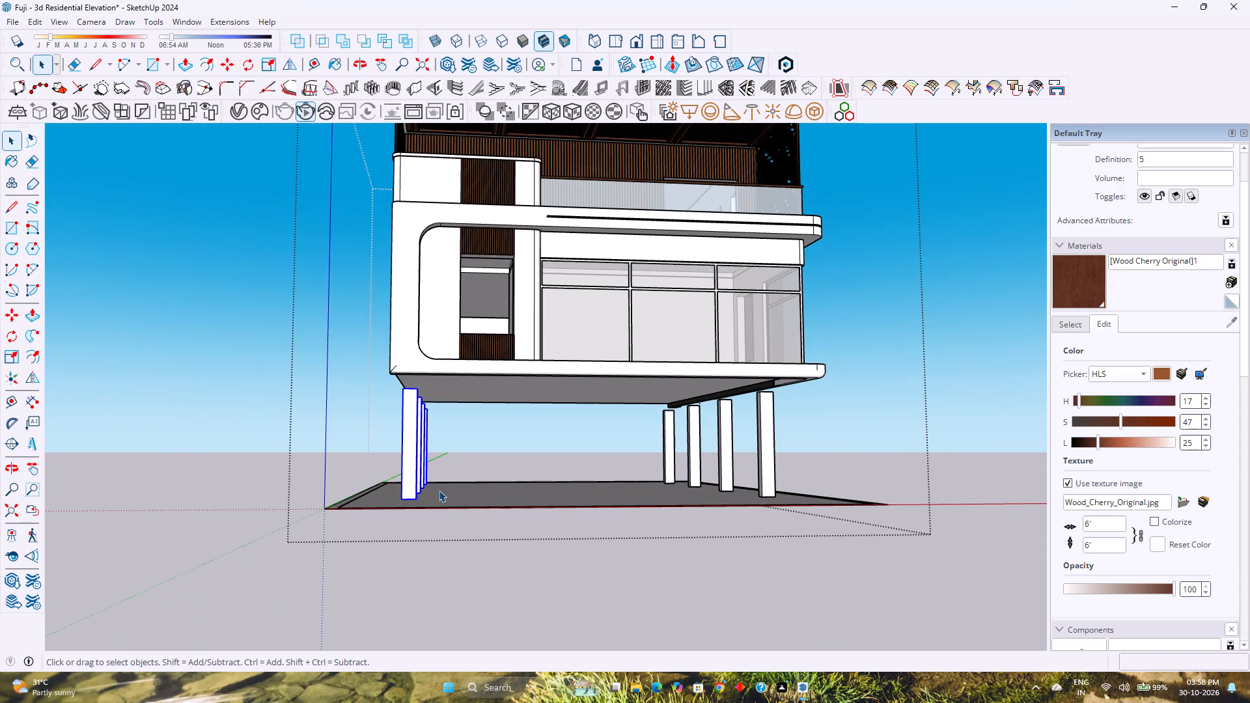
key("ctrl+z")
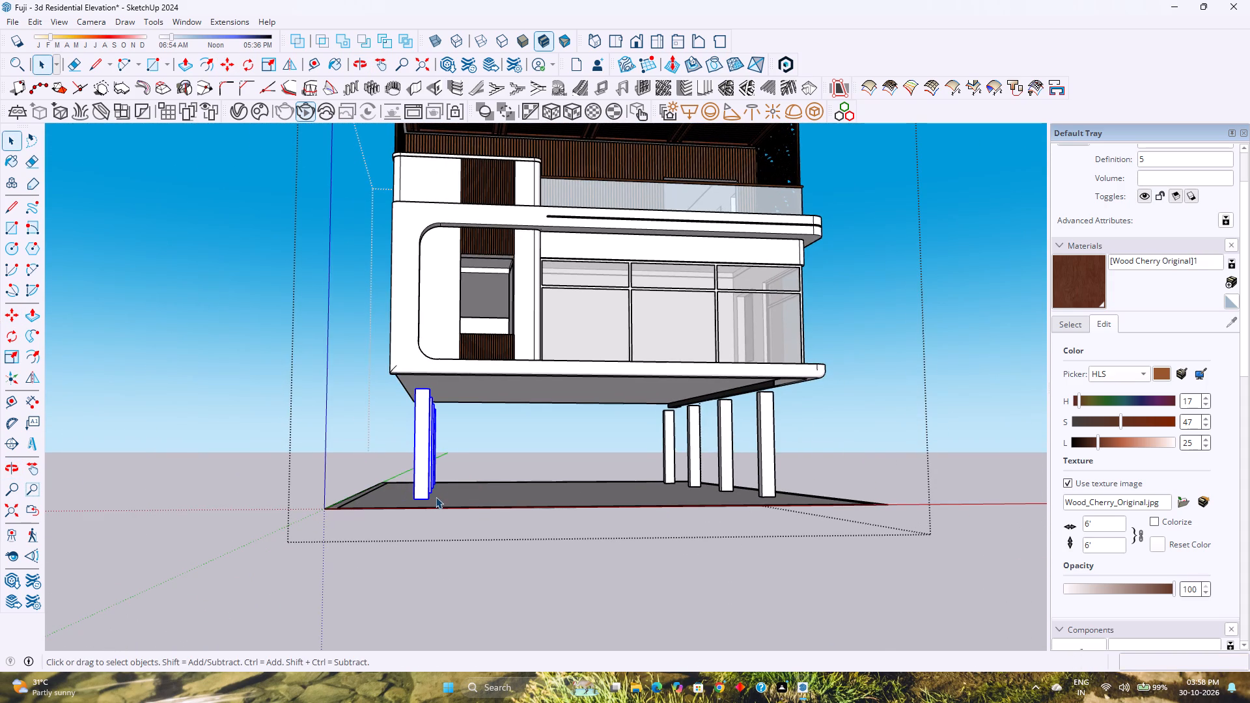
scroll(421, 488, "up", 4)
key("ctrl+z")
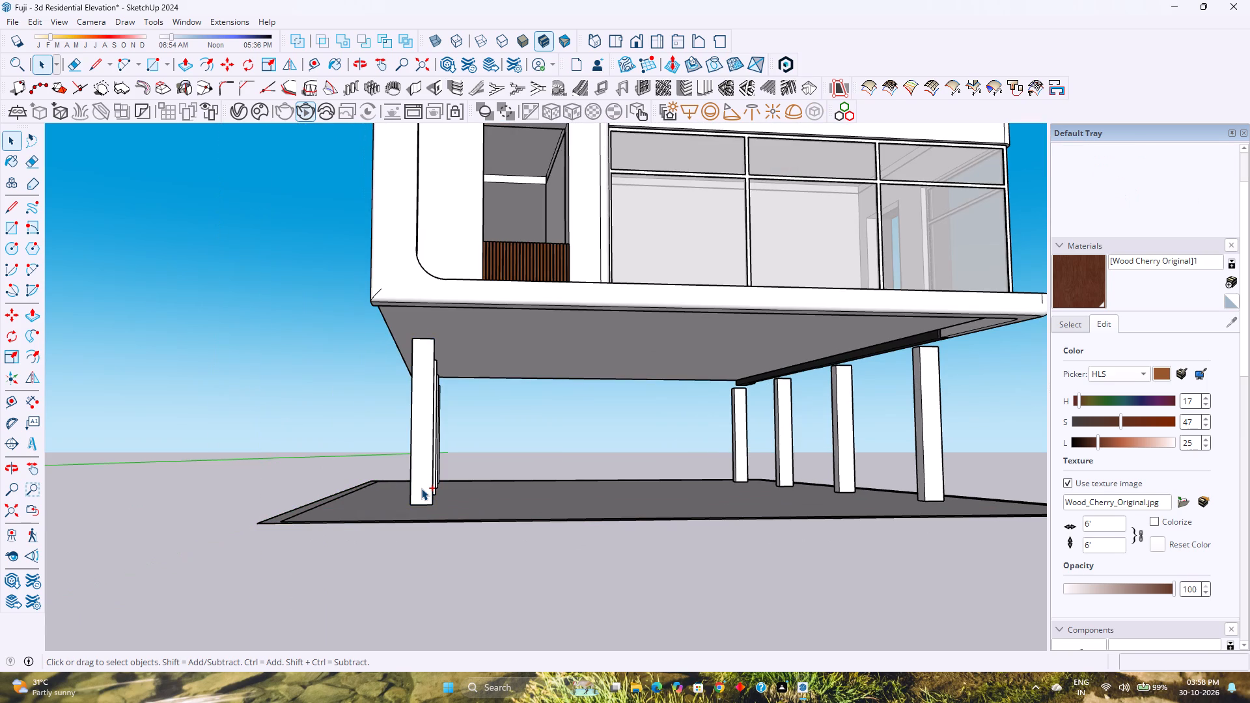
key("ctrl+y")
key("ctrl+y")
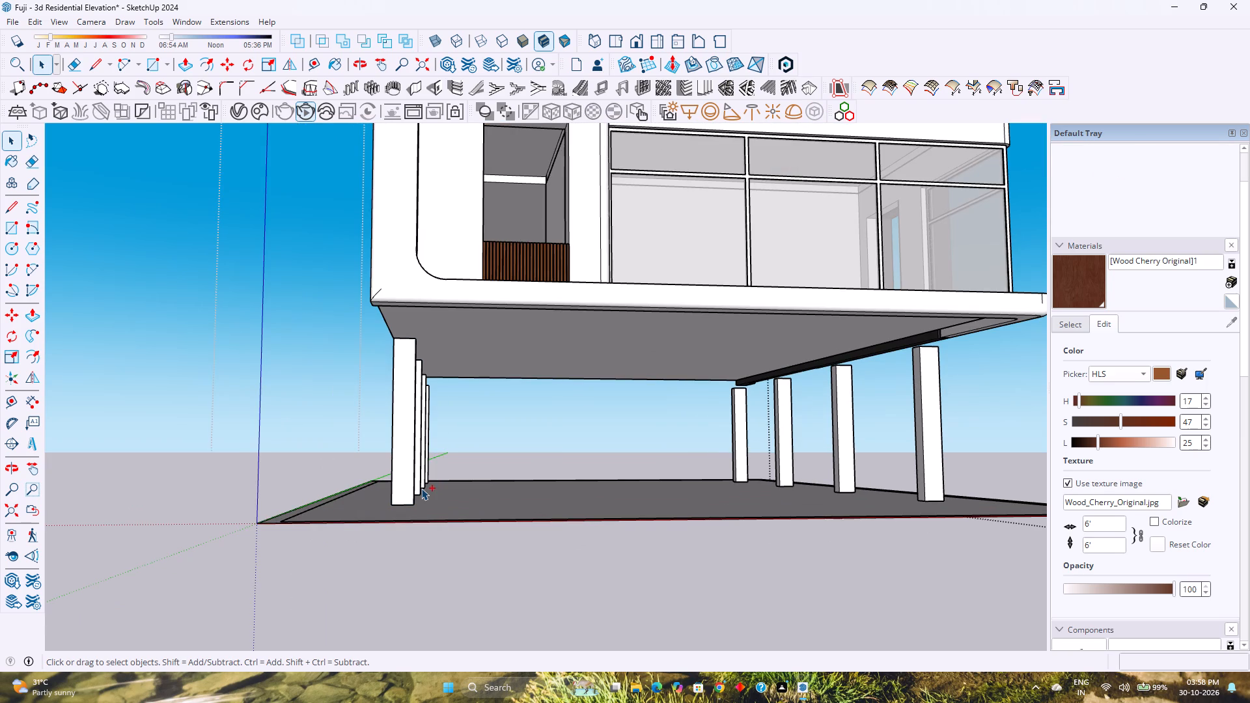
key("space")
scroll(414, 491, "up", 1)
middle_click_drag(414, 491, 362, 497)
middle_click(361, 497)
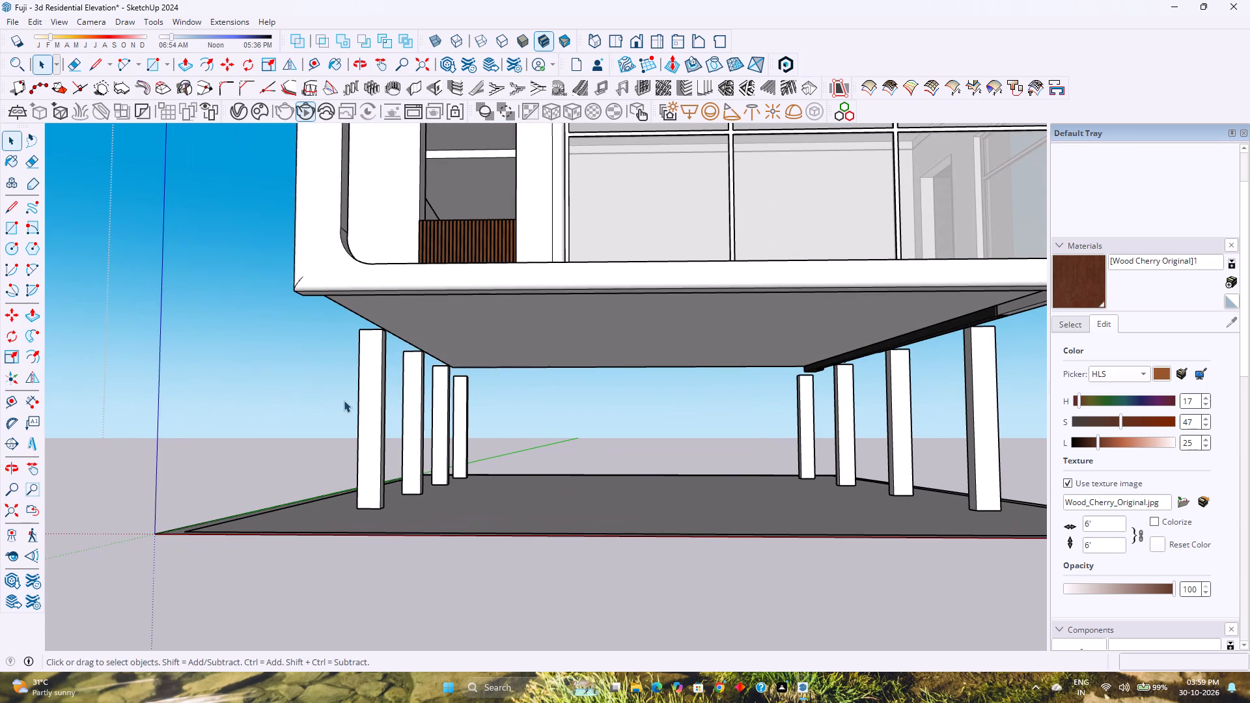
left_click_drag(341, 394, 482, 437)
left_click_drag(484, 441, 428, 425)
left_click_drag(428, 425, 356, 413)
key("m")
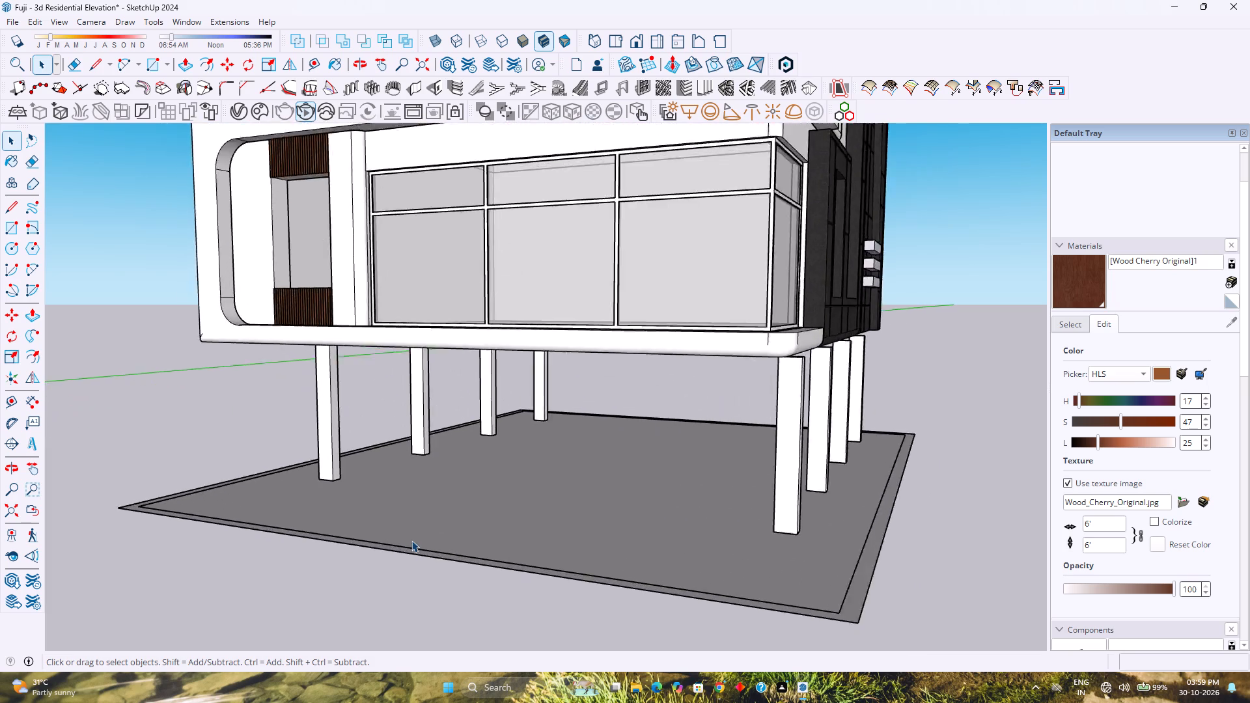
Examine the raised building, both column rows and the ground slab from the front corner and from farther away.
scroll(411, 540, "up", 1)
scroll(411, 540, "down", 7)
middle_click_drag(475, 461, 477, 485, "shift")
middle_click(477, 486, "shift")
middle_click_drag(477, 486, 542, 485)
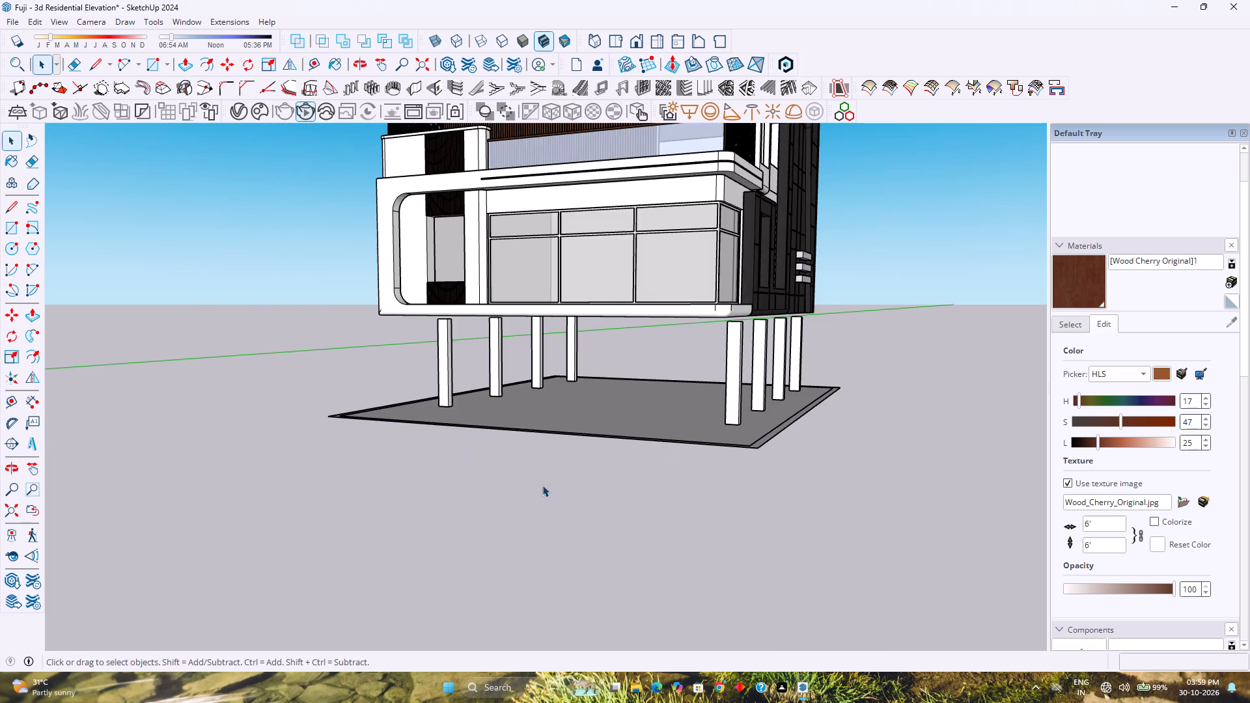
middle_click_drag(542, 485, 546, 485)
middle_click(550, 485)
scroll(571, 454, "down", 3)
middle_click_drag(583, 449, 472, 528, "shift")
middle_click(472, 528, "shift")
middle_click_drag(471, 529, 589, 550)
middle_click(589, 550)
scroll(576, 437, "down", 4)
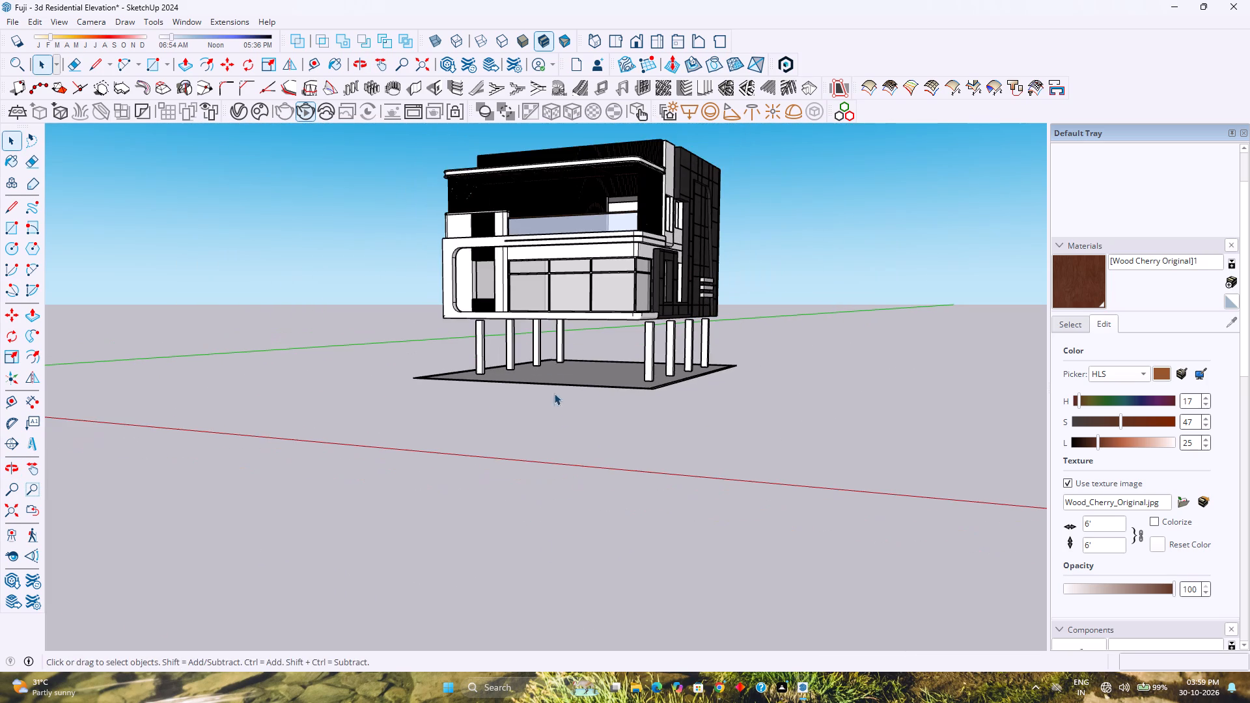
middle_click_drag(598, 350, 589, 435, "shift")
middle_click(589, 435, "shift")
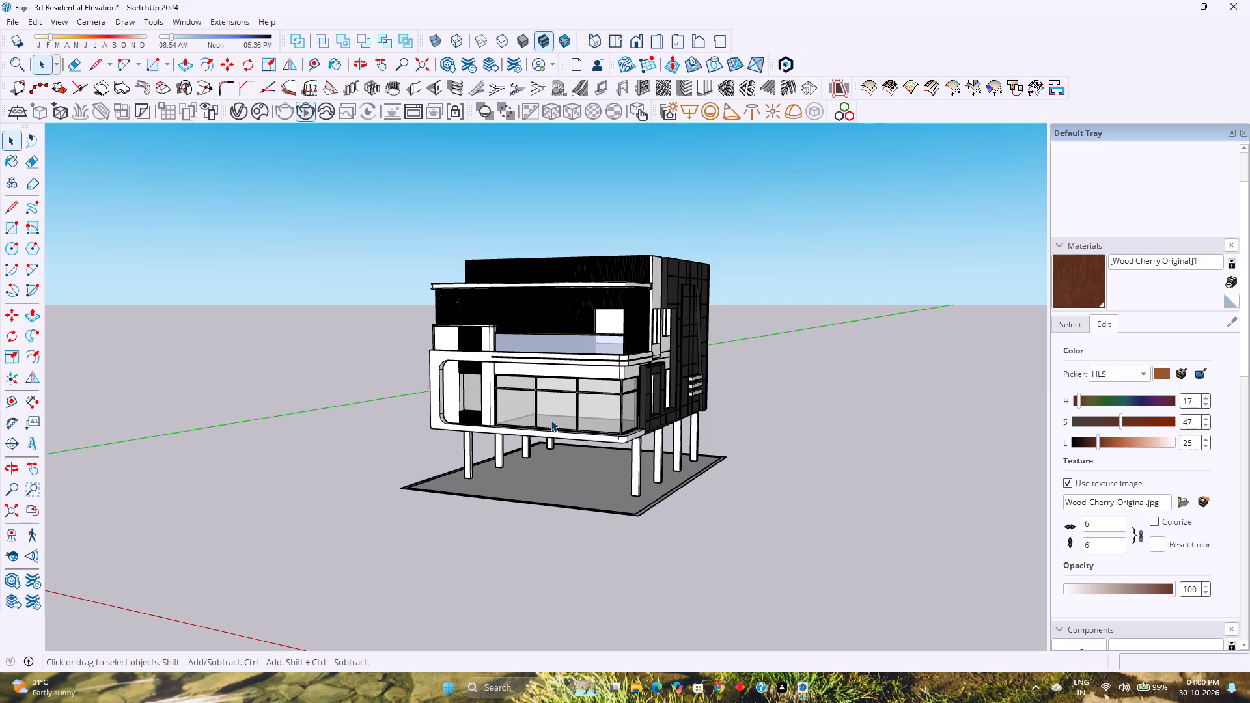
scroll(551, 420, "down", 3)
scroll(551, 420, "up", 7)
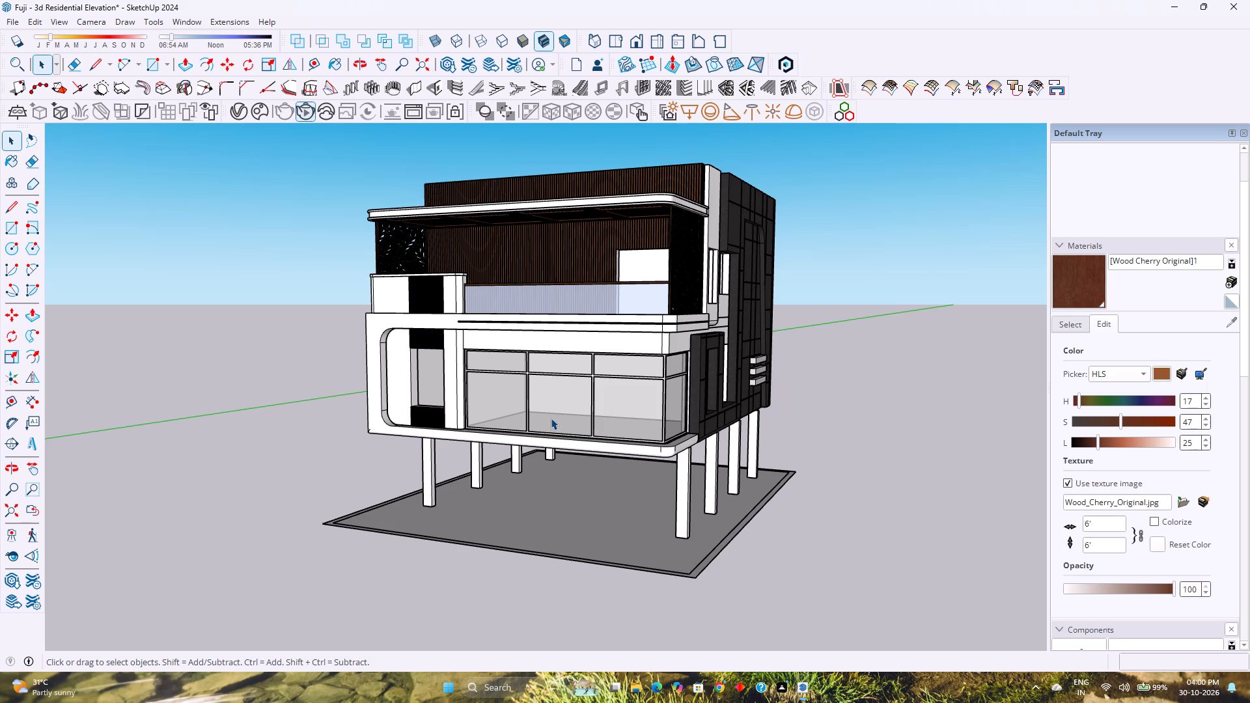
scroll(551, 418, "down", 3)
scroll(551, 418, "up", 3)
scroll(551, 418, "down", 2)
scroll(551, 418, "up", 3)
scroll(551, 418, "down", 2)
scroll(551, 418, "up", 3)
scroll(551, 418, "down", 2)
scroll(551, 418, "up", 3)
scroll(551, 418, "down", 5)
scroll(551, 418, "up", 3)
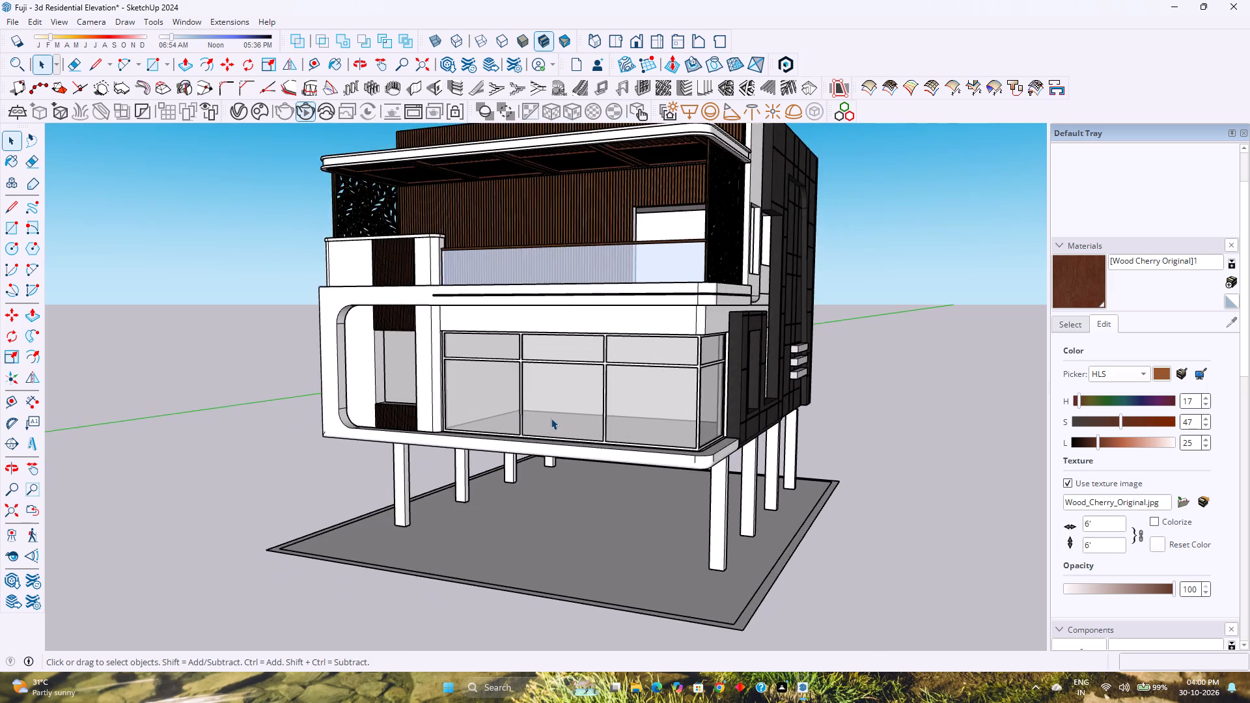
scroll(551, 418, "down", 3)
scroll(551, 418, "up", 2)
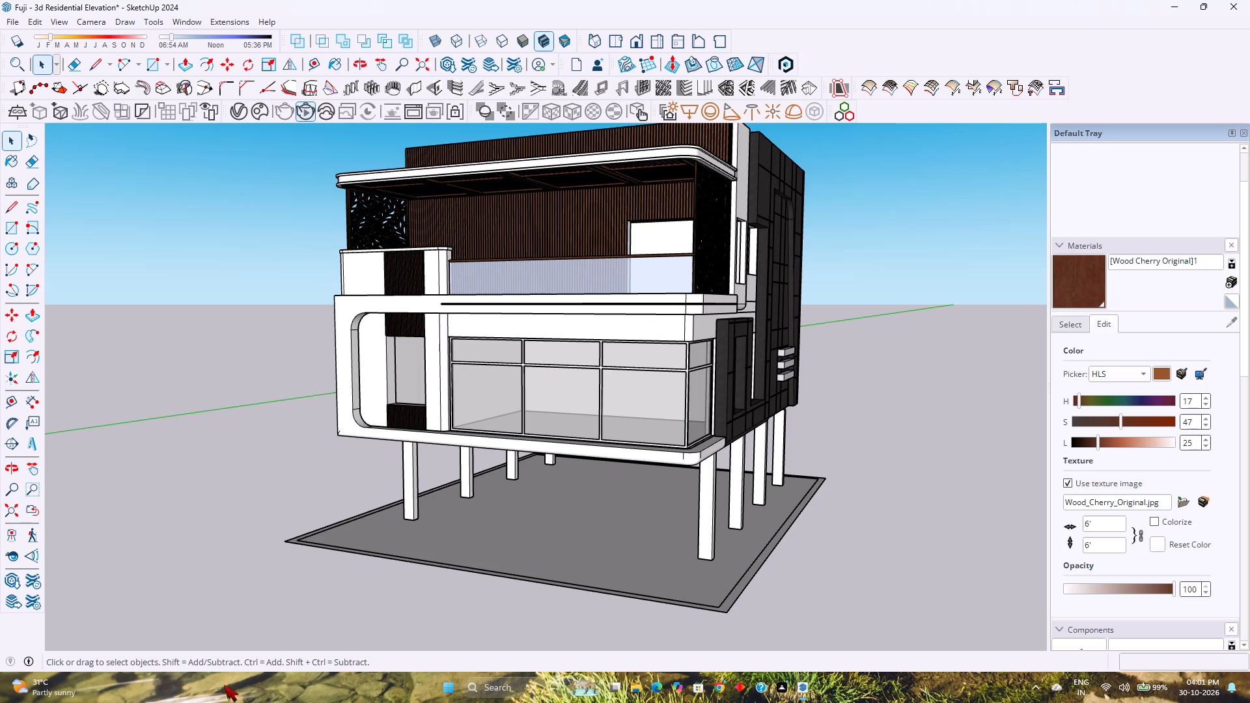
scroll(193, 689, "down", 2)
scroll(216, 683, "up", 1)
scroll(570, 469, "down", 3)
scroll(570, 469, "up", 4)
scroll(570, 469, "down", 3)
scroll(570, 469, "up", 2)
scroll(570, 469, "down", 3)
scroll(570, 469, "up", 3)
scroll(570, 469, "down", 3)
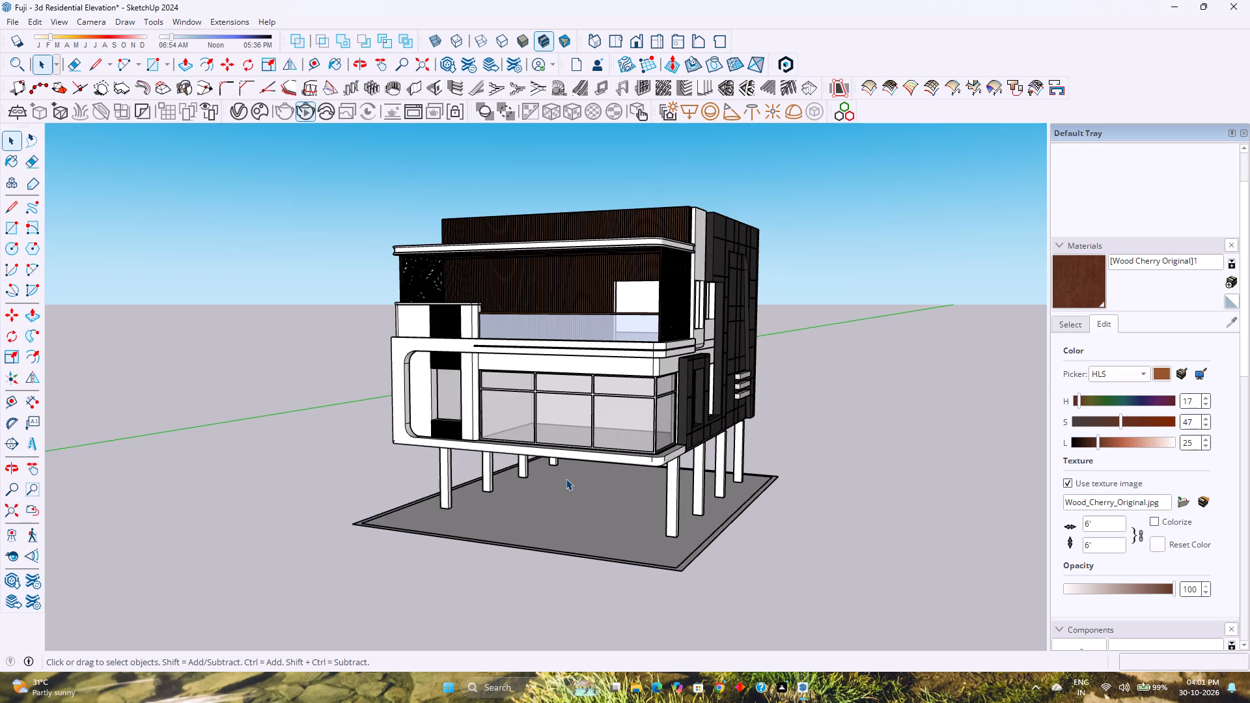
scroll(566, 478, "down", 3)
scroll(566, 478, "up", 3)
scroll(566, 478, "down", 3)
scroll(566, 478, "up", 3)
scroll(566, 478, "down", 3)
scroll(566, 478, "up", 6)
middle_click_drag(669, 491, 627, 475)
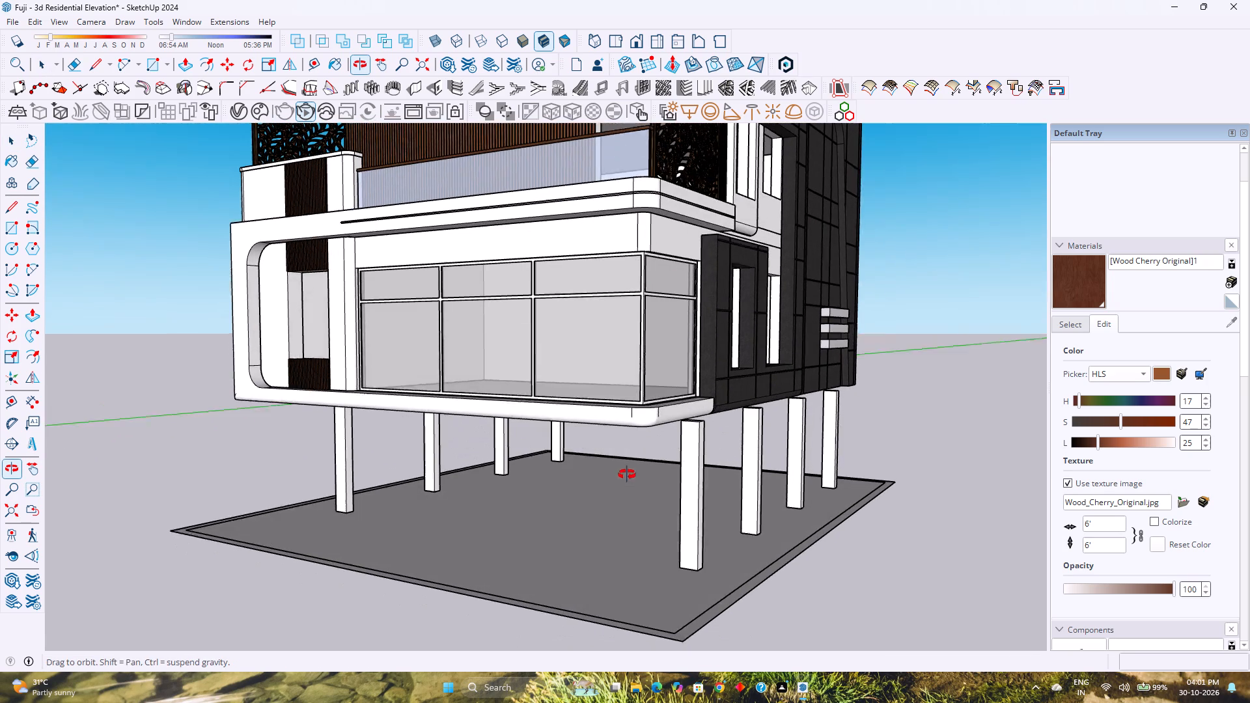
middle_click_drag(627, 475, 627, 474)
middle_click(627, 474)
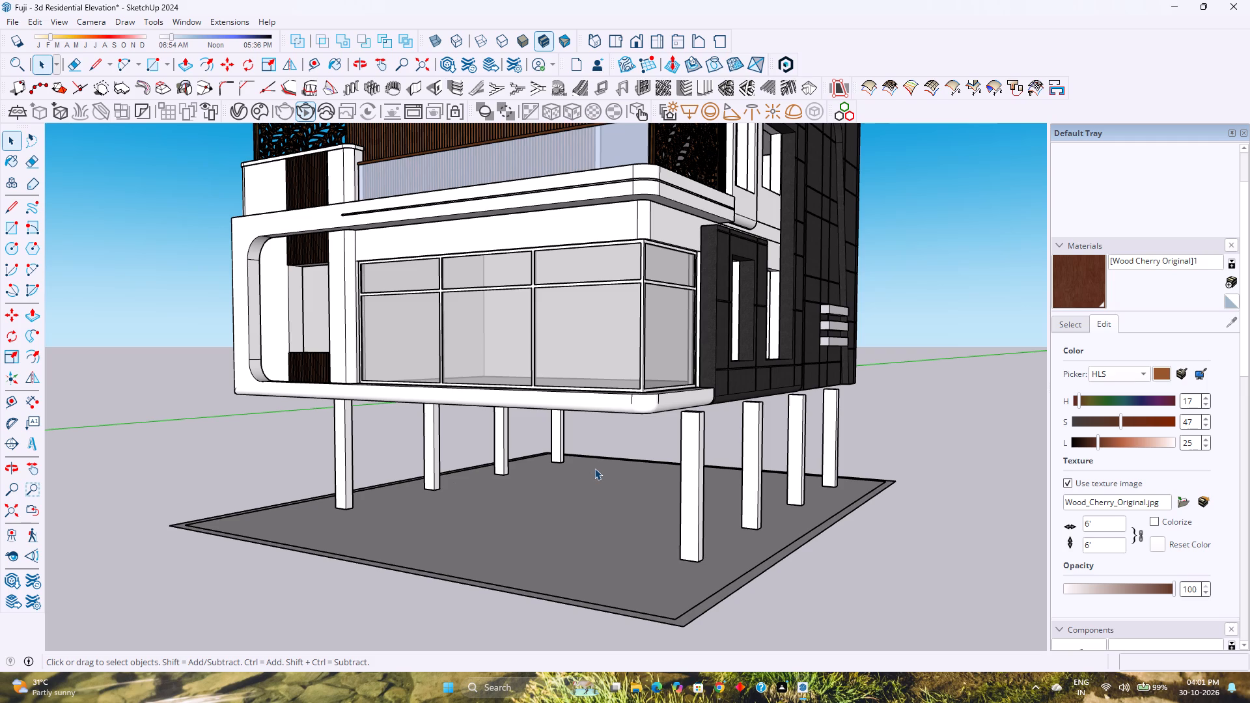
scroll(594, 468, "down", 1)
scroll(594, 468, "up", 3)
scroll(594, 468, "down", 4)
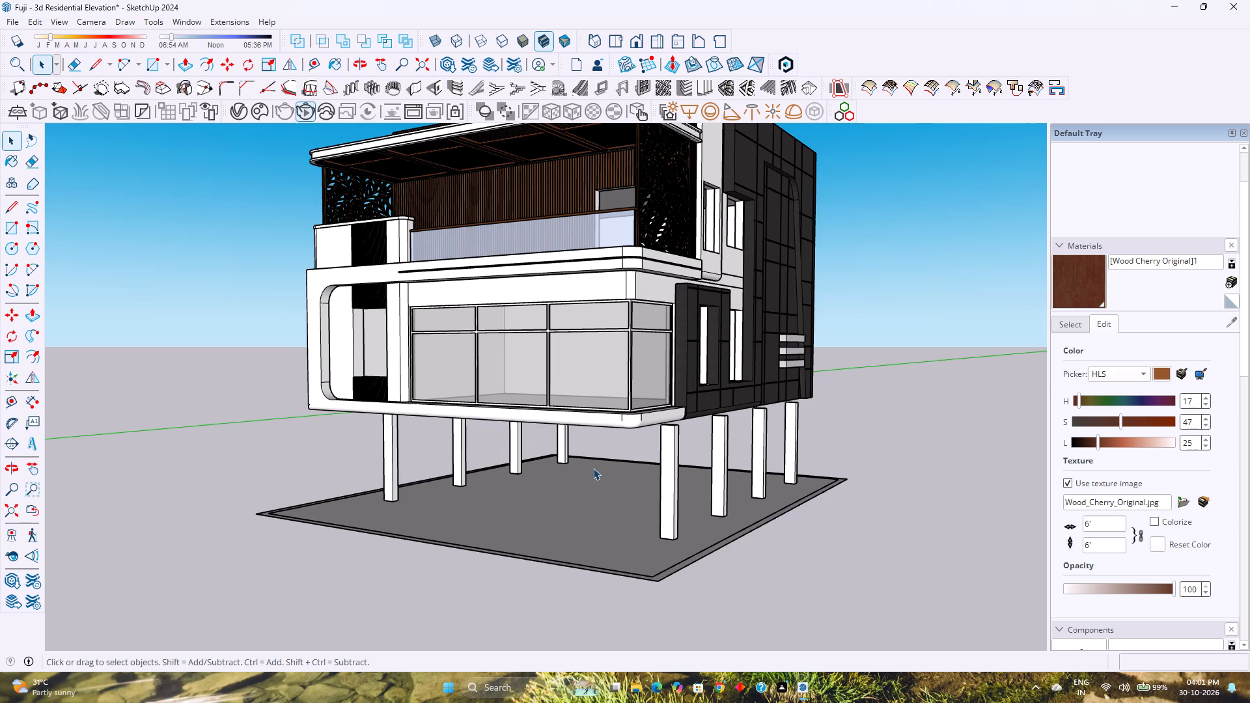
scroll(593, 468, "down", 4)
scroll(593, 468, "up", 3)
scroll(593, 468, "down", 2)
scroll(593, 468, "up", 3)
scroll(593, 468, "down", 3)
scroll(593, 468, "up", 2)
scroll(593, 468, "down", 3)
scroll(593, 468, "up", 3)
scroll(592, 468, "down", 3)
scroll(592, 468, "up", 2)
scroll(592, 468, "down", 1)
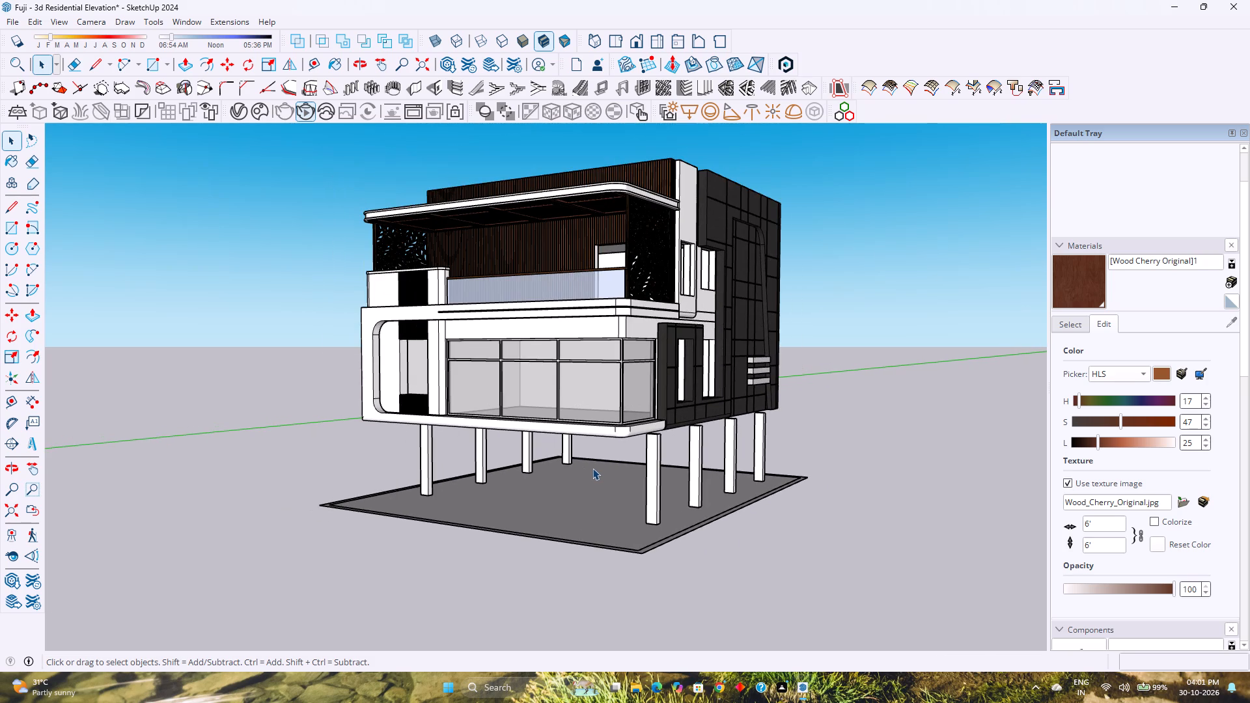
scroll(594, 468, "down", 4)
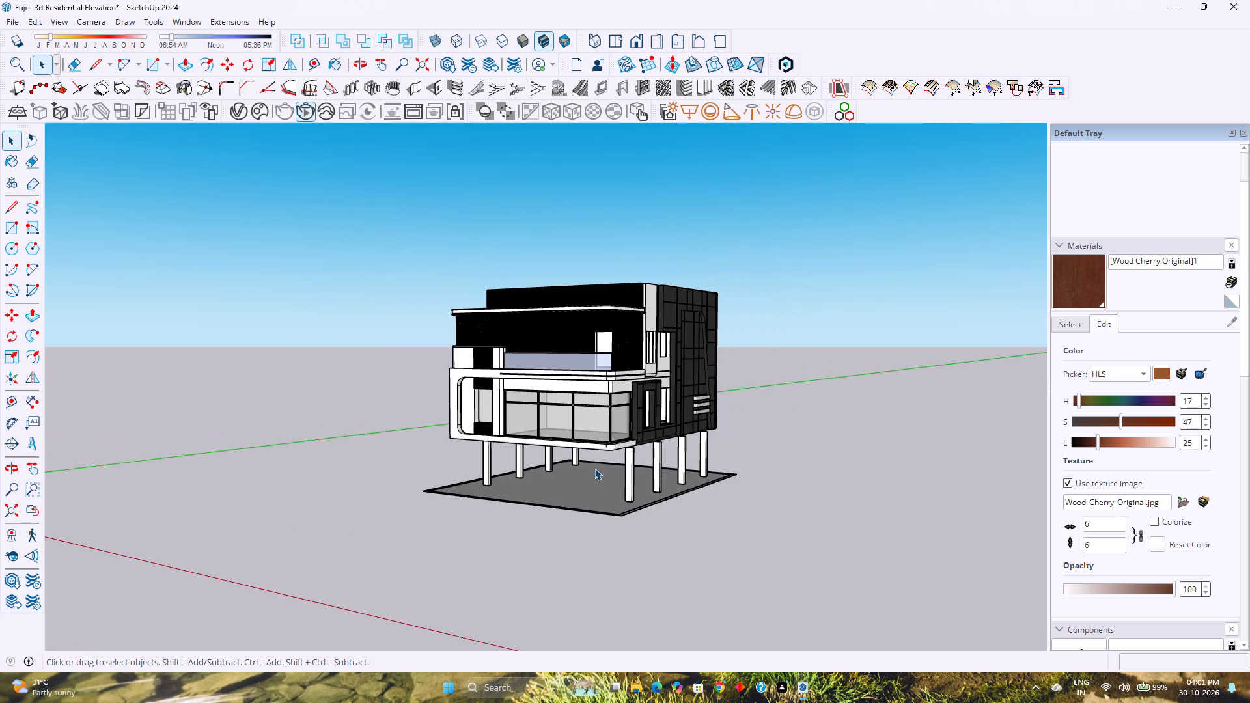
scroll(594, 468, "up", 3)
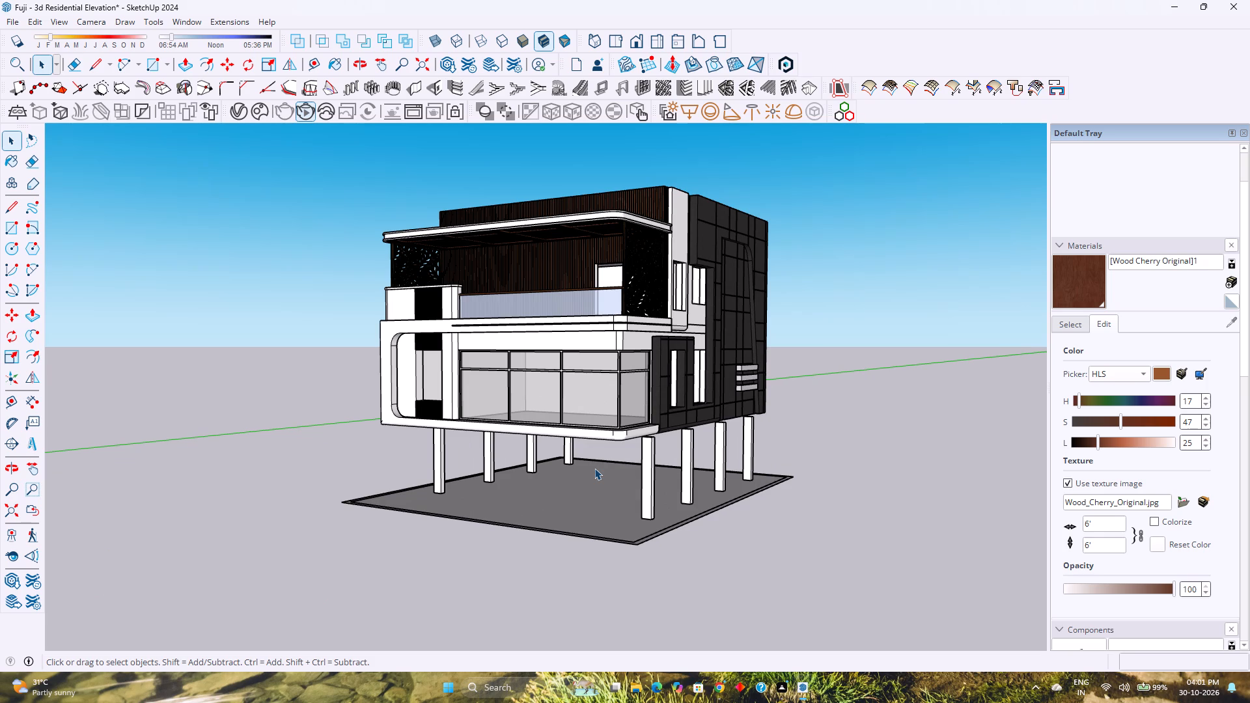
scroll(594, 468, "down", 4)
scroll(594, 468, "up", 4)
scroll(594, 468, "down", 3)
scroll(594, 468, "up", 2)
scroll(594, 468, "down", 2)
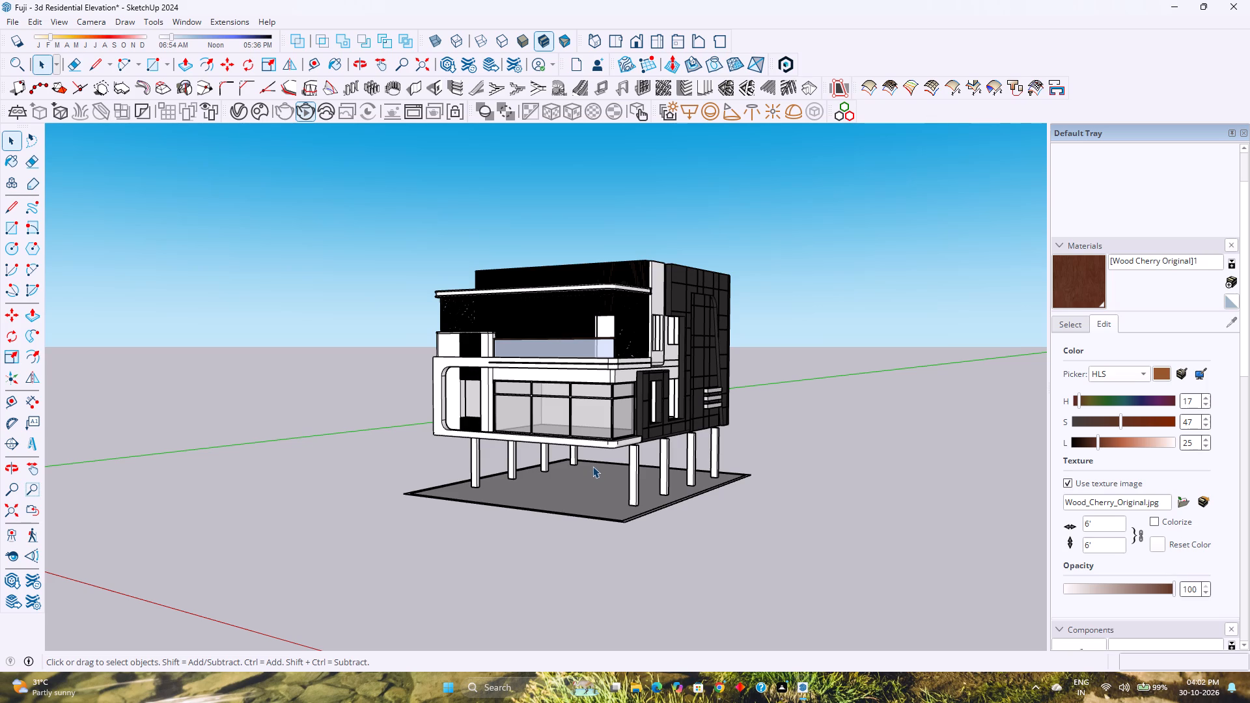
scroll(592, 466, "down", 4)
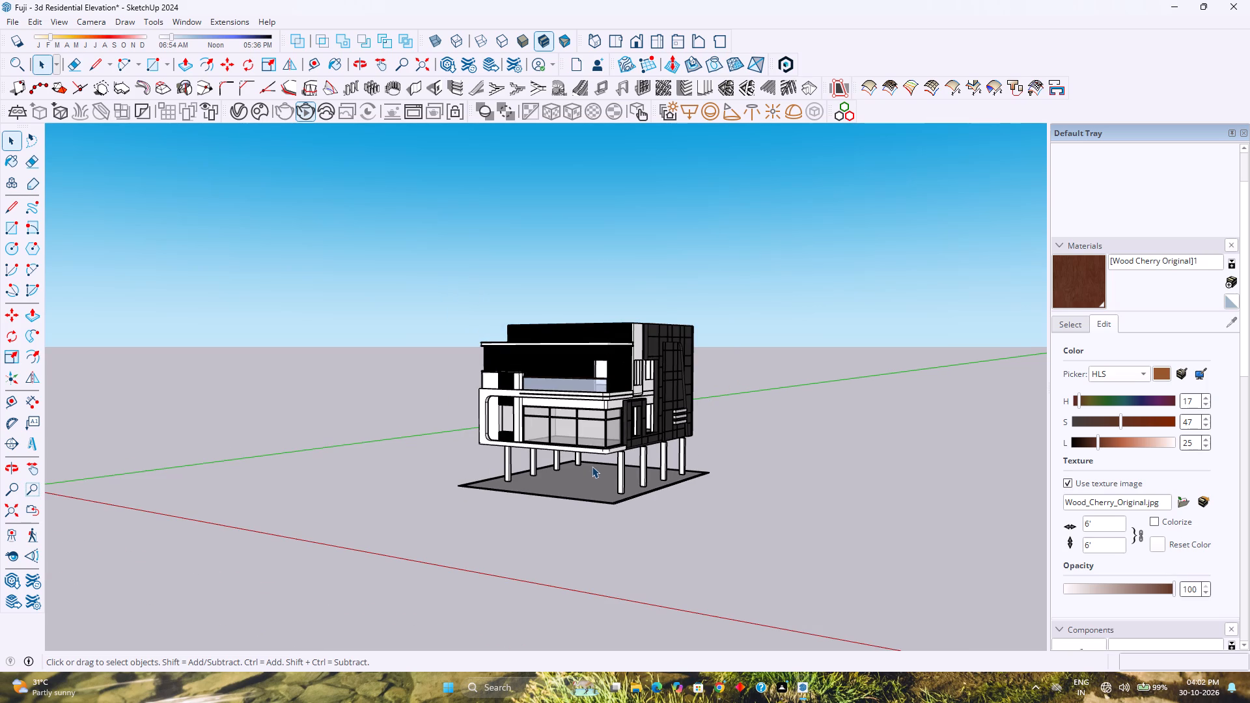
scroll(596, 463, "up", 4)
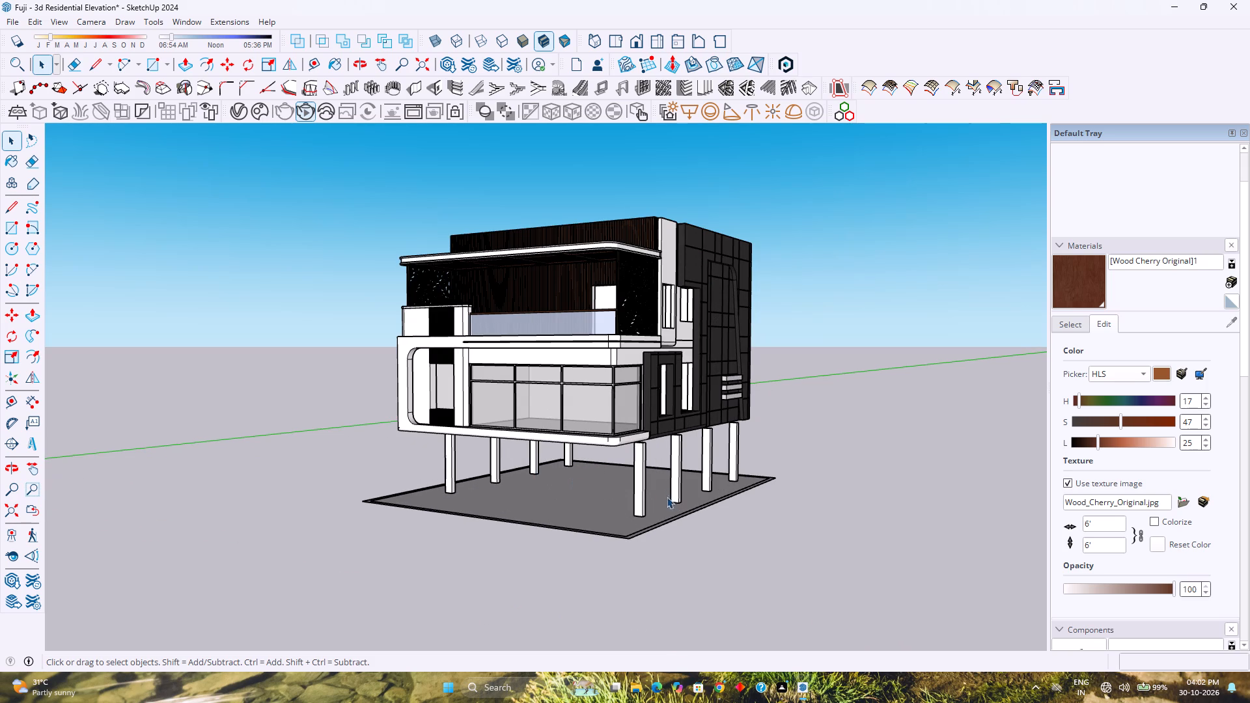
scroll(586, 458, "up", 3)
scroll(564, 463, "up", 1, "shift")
Inside the building group, delete the second column from the front in the row opposite the dark-clad side.
middle_click_drag(564, 463, 601, 430, "shift")
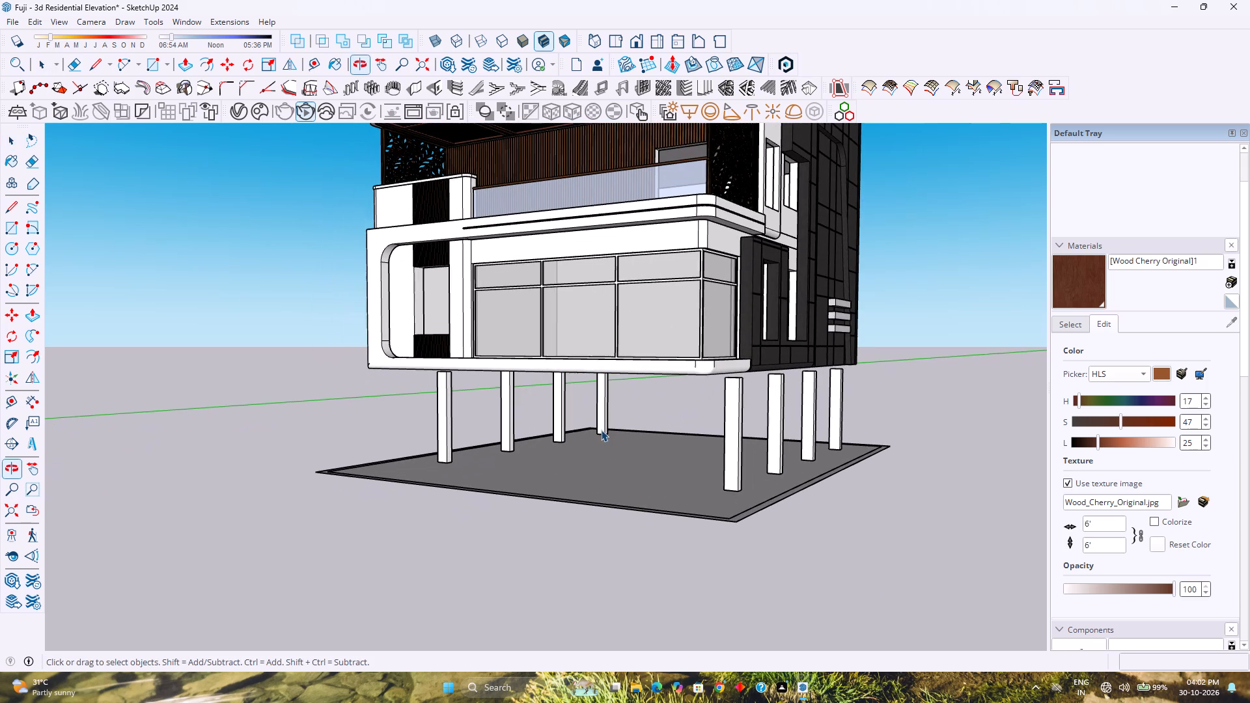
middle_click_drag(587, 441, 631, 439)
middle_click(632, 439)
scroll(628, 437, "down", 2)
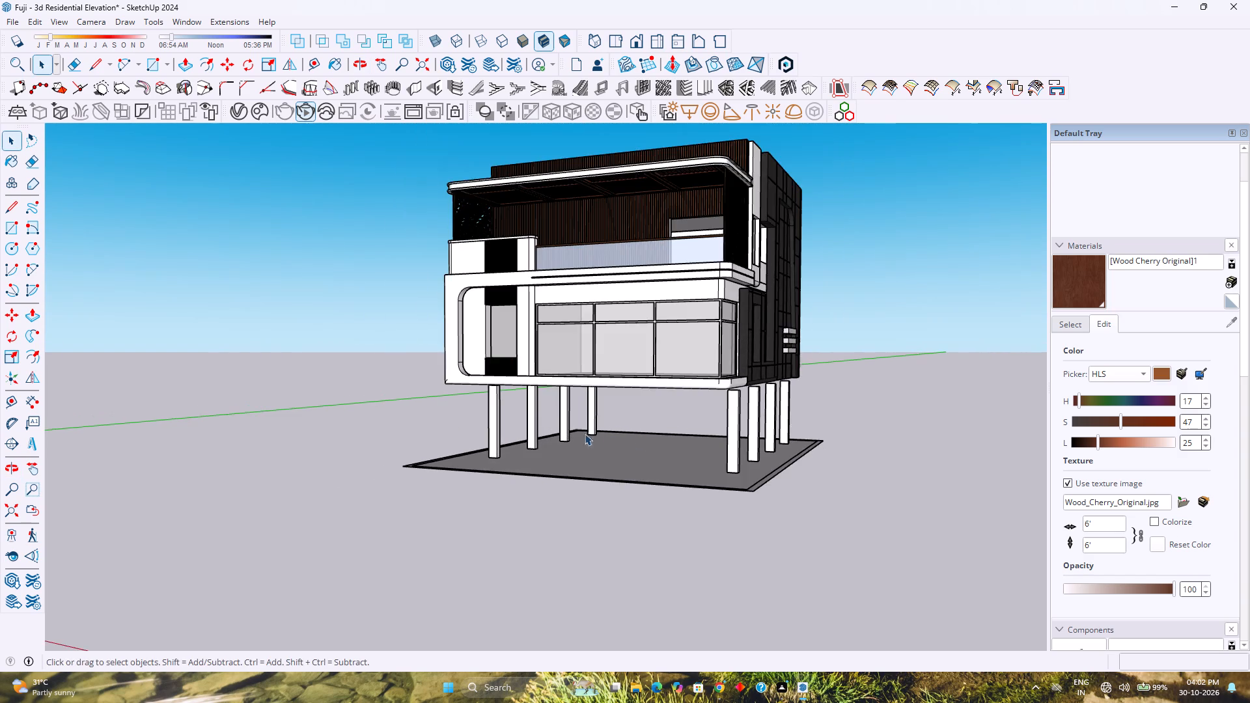
middle_click_drag(585, 434, 747, 398)
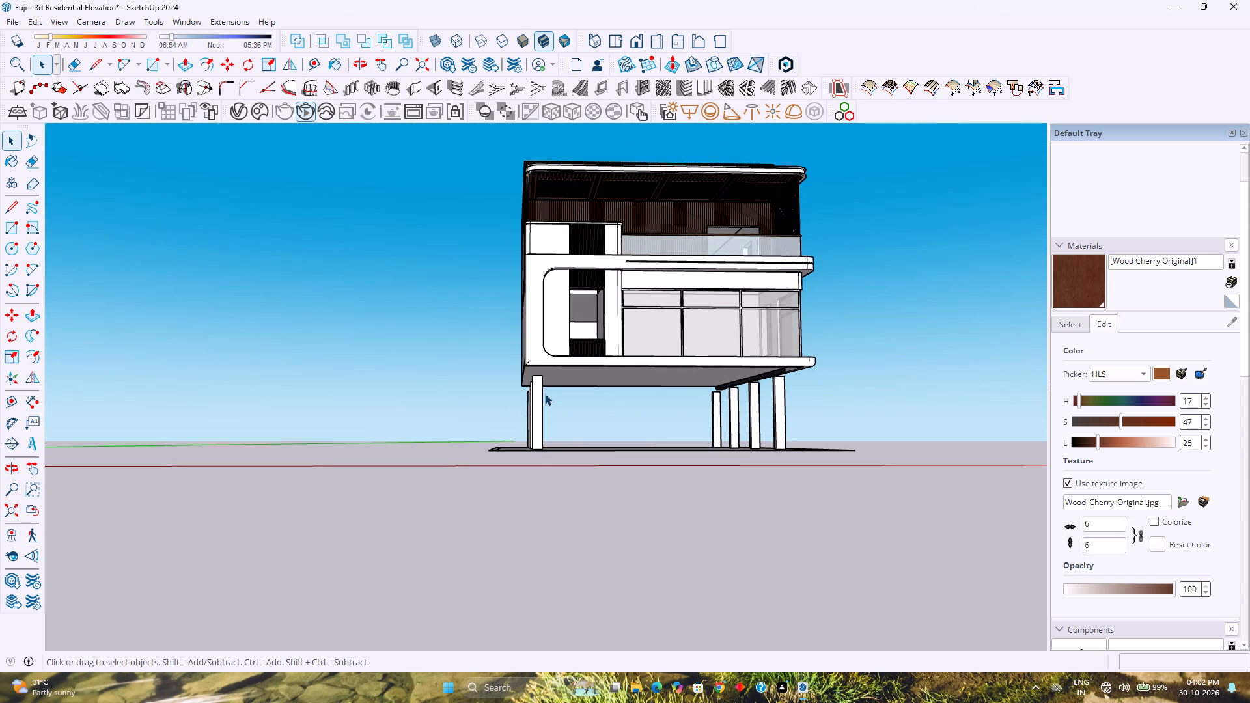
middle_click_drag(566, 435, 450, 473)
scroll(503, 436, "up", 4)
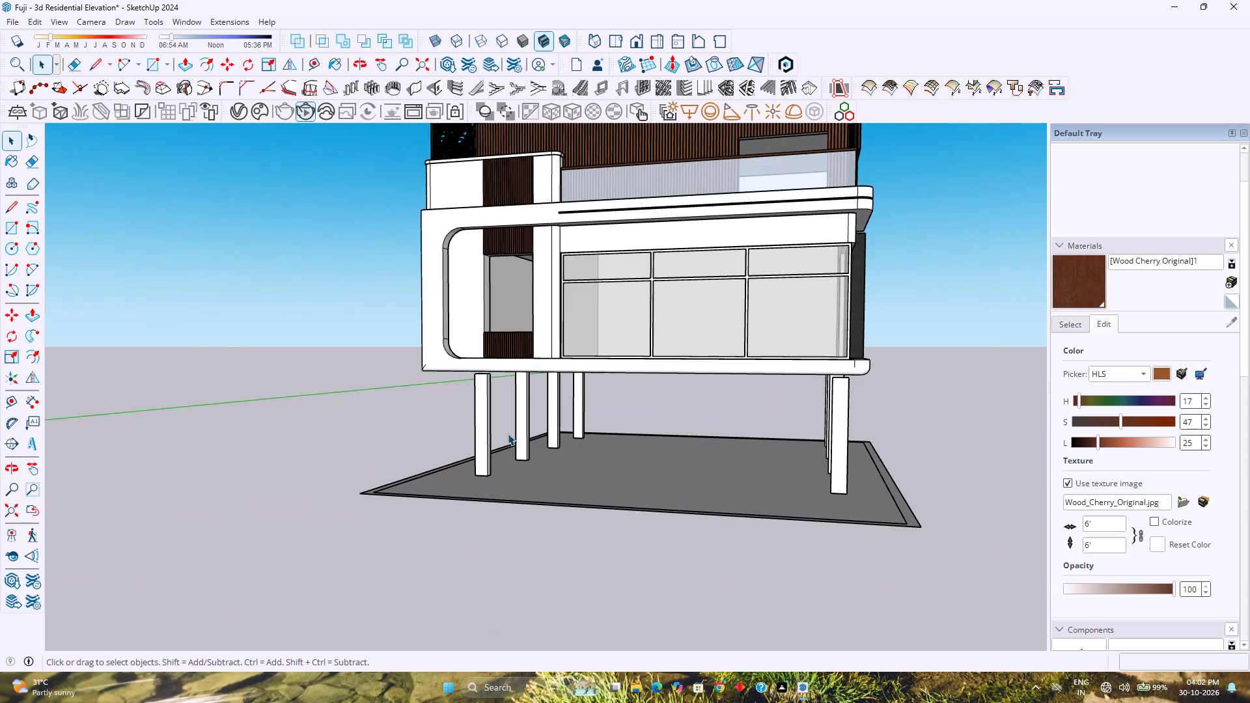
left_click(518, 422)
triple_click(523, 424)
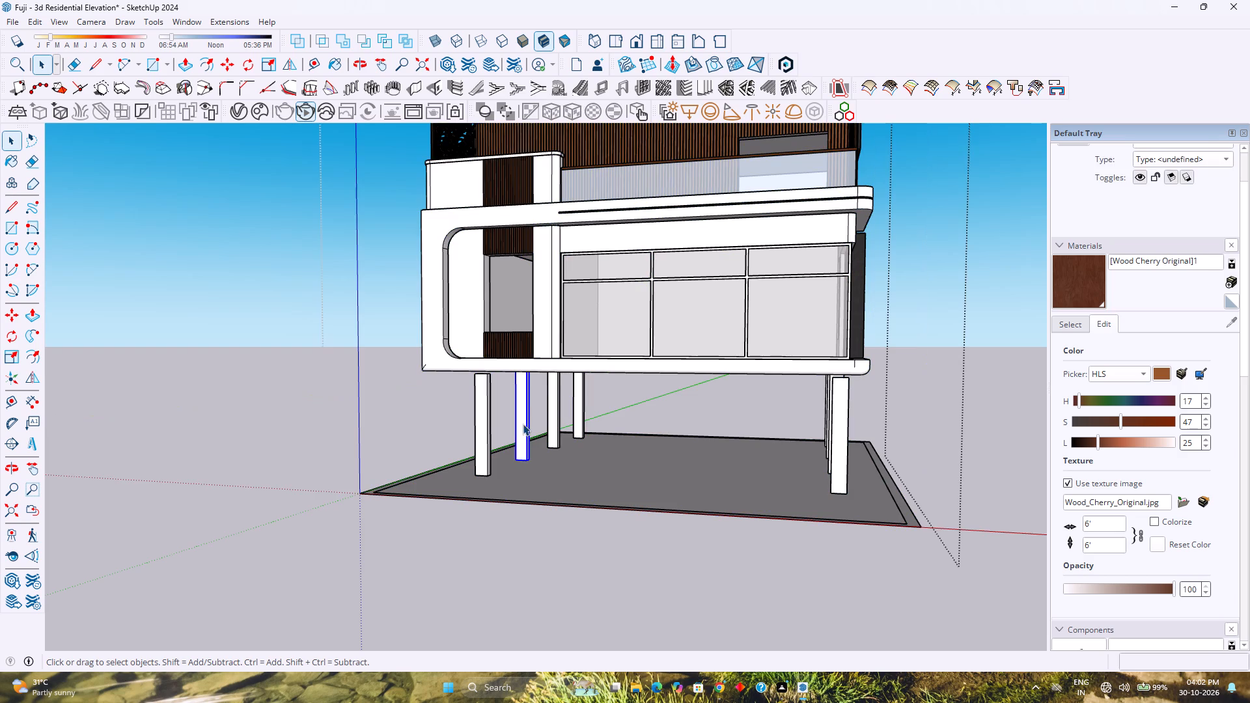
key("Delete")
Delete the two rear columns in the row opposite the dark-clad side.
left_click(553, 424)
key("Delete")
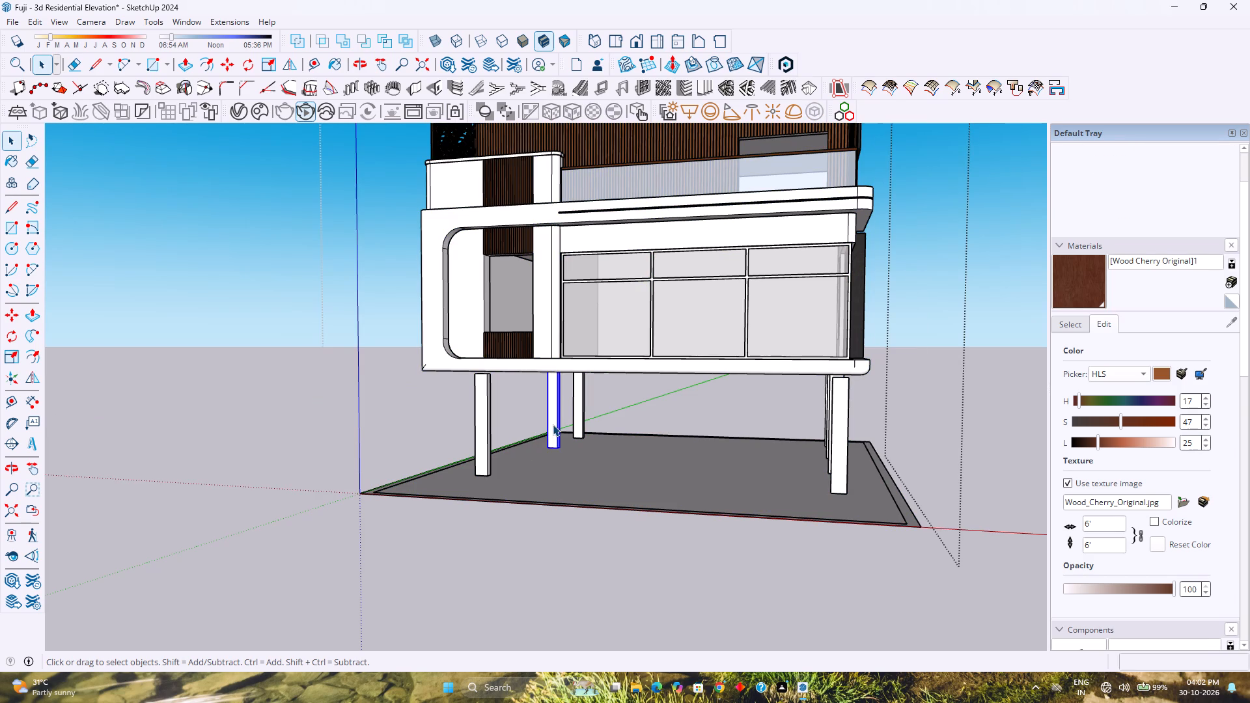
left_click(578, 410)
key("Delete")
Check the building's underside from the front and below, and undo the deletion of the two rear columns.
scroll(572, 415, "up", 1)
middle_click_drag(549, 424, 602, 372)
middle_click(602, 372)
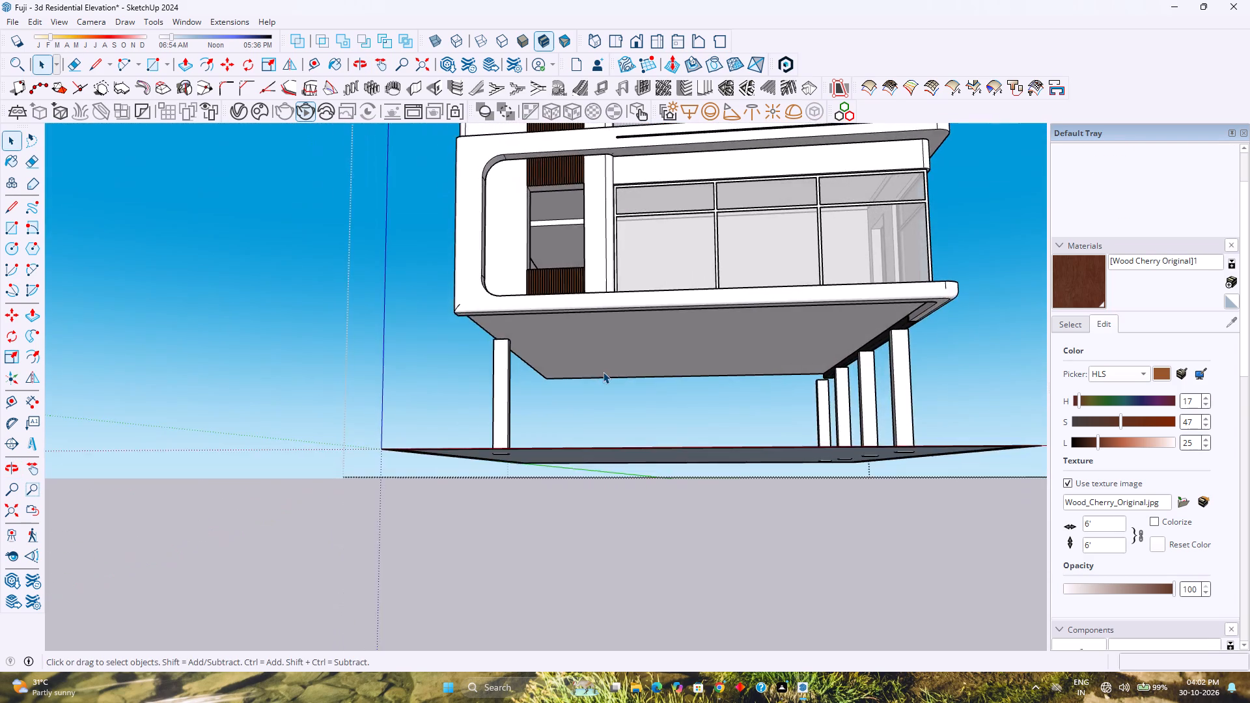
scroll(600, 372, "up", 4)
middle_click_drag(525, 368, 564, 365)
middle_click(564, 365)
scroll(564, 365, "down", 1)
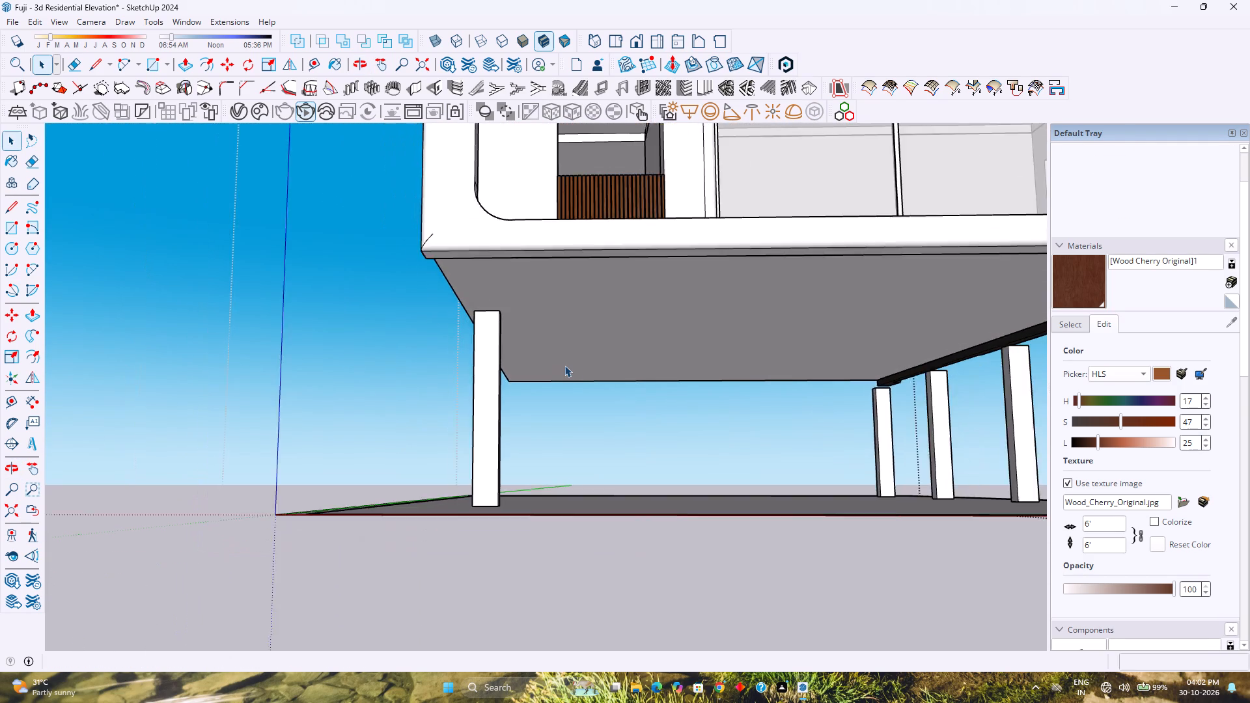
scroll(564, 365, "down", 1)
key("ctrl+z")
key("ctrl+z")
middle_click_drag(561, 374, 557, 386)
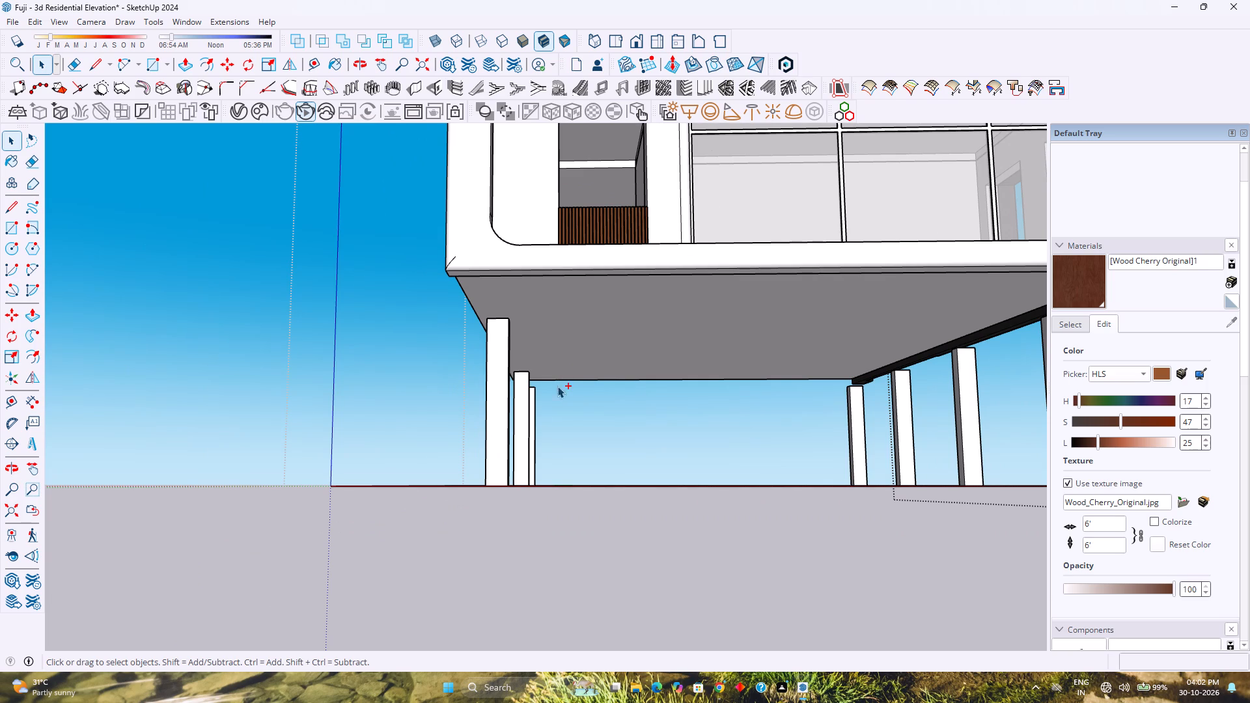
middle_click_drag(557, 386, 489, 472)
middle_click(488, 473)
Undo the deletion of the second column from the front in the row opposite the dark-clad side.
scroll(581, 437, "down", 4)
middle_click_drag(609, 439, 509, 490)
scroll(522, 466, "down", 3)
middle_click_drag(530, 462, 480, 467)
middle_click(480, 467)
key("ctrl+z")
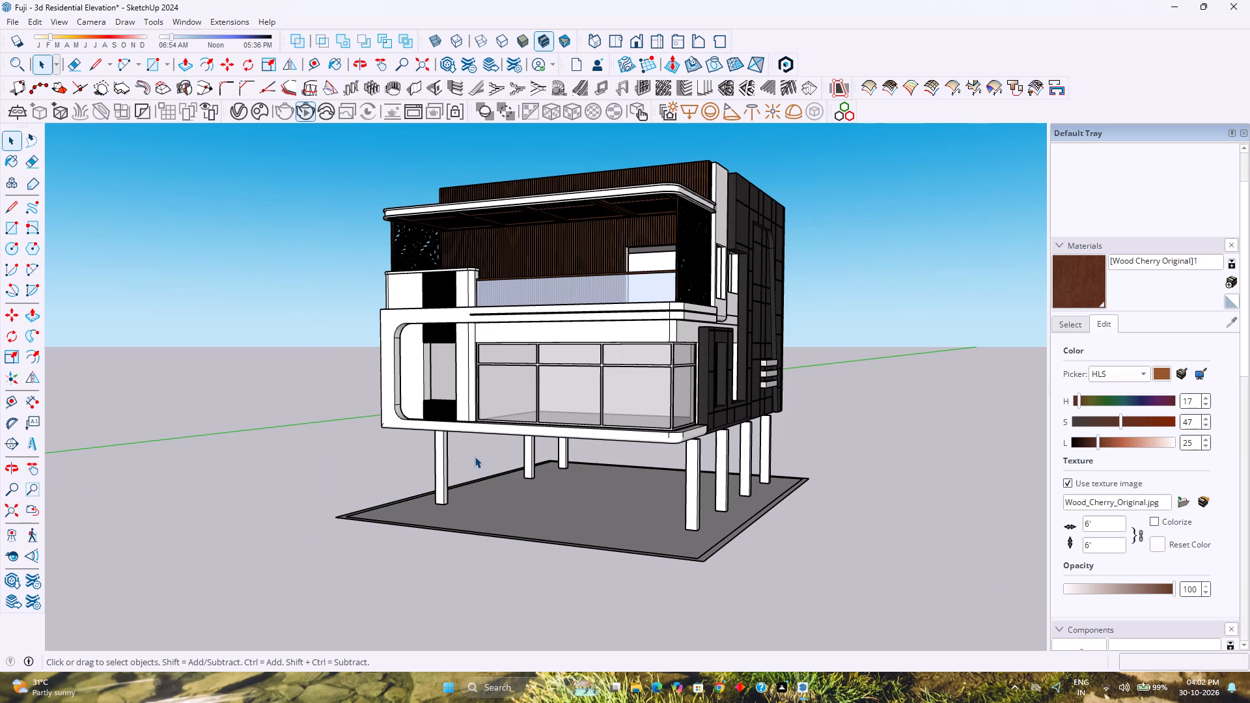
key("ctrl+z")
key("ctrl+z")
Draw a line on the ground slab joining the bases of the two middle columns opposite the dark-clad side.
middle_click_drag(477, 454, 516, 461)
middle_click(516, 461)
middle_click(516, 461)
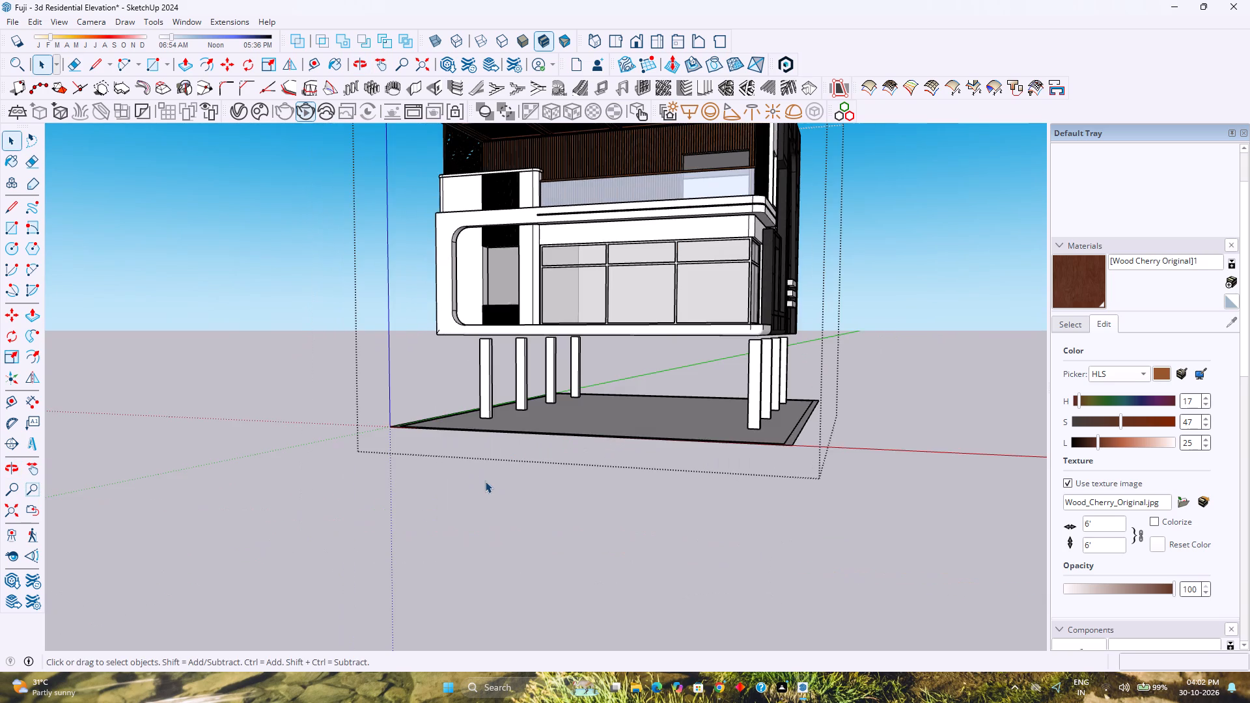
scroll(535, 385, "up", 6)
middle_click_drag(535, 387, 539, 467)
middle_click(539, 467)
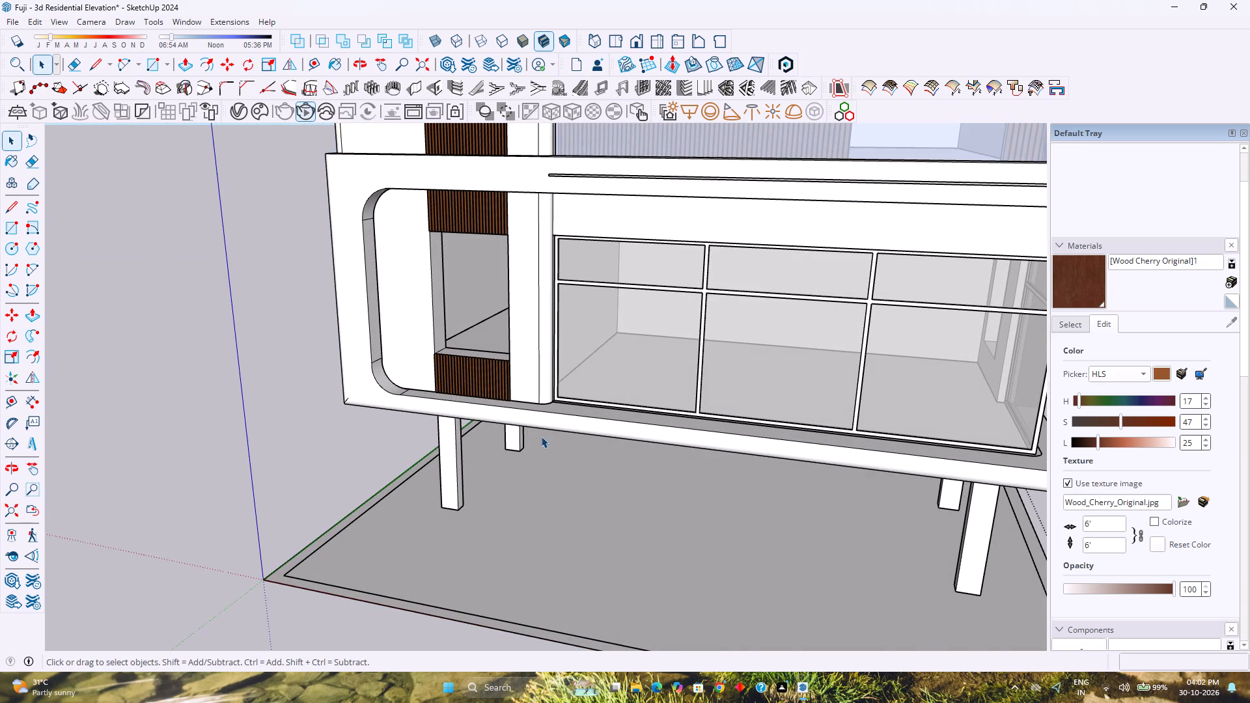
scroll(539, 434, "down", 3)
middle_click_drag(542, 449, 945, 450)
scroll(574, 464, "up", 3)
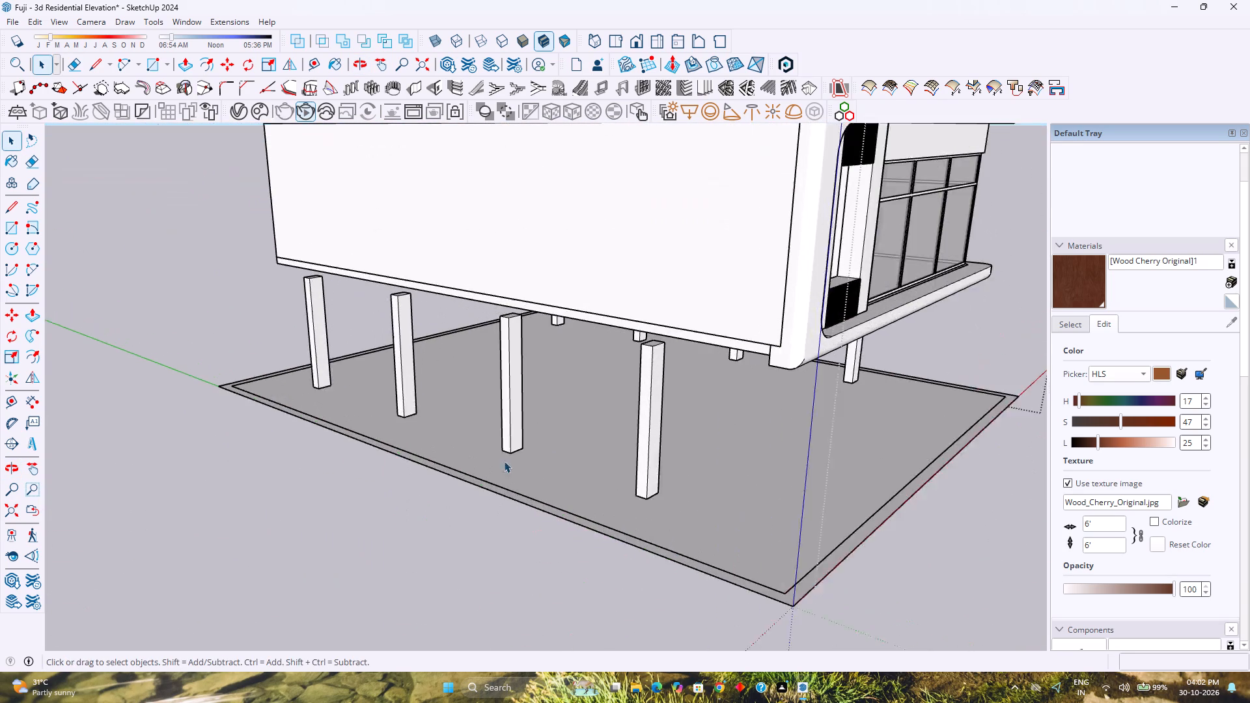
scroll(504, 461, "up", 2)
middle_click_drag(497, 460, 730, 482)
middle_click(730, 482)
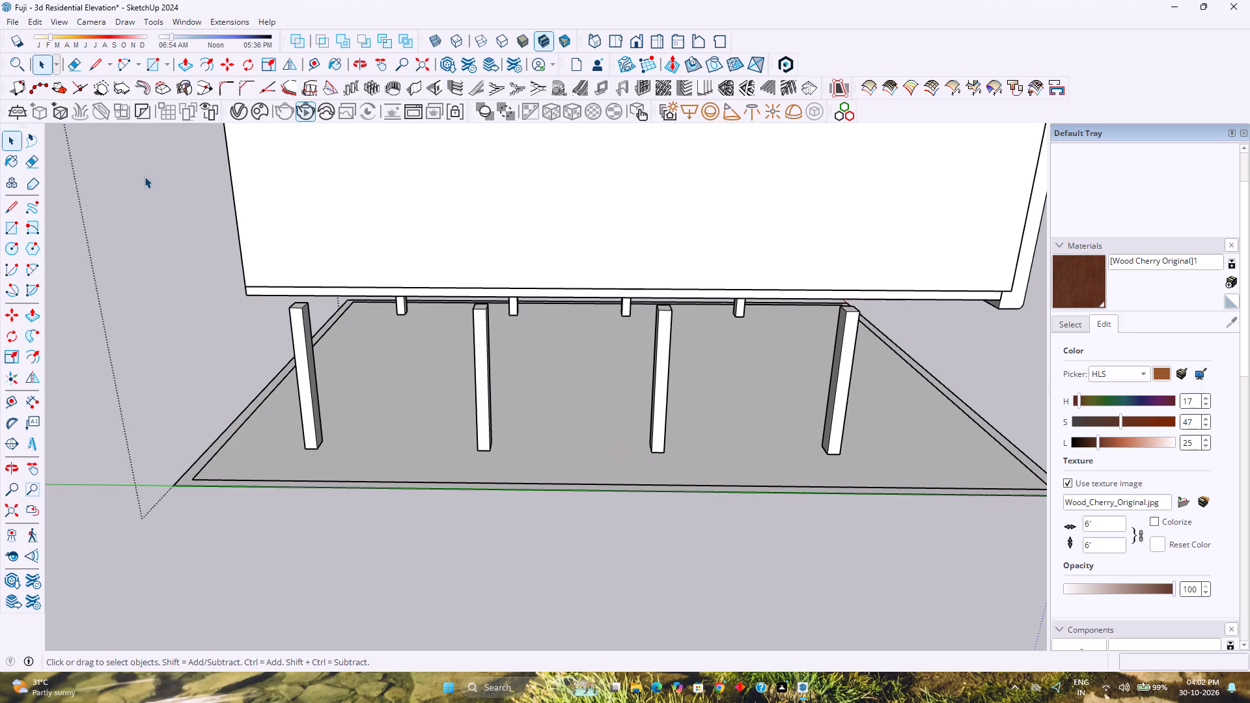
left_click(87, 66)
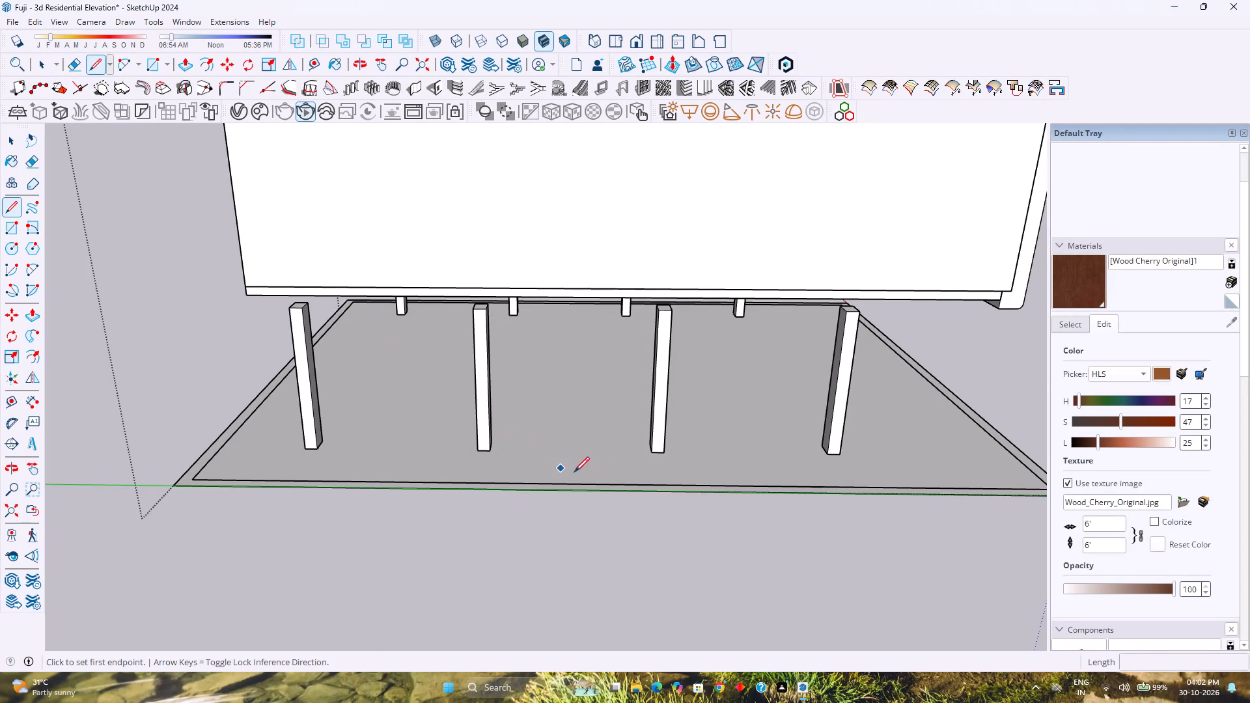
left_click(665, 452)
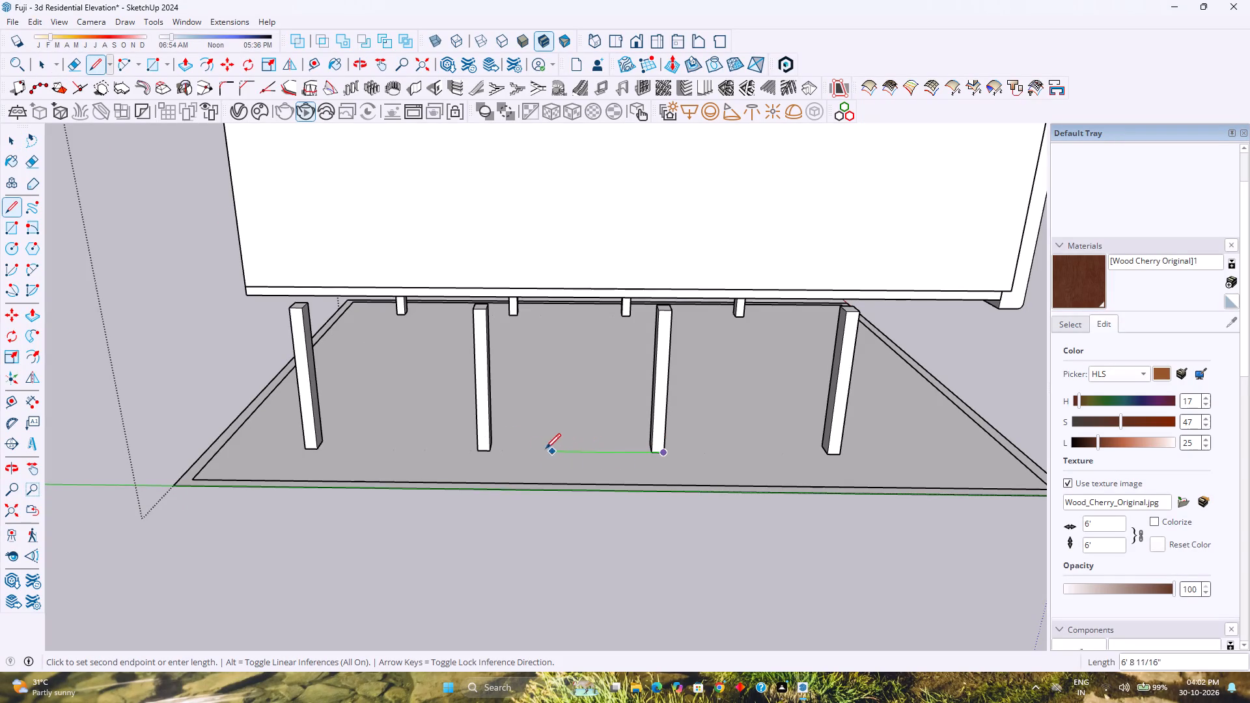
left_click(476, 451)
Continue the line 16' inward across the slab, perpendicular to the column row.
scroll(468, 445, "up", 4)
middle_click_drag(467, 443, 930, 450)
middle_click(930, 450)
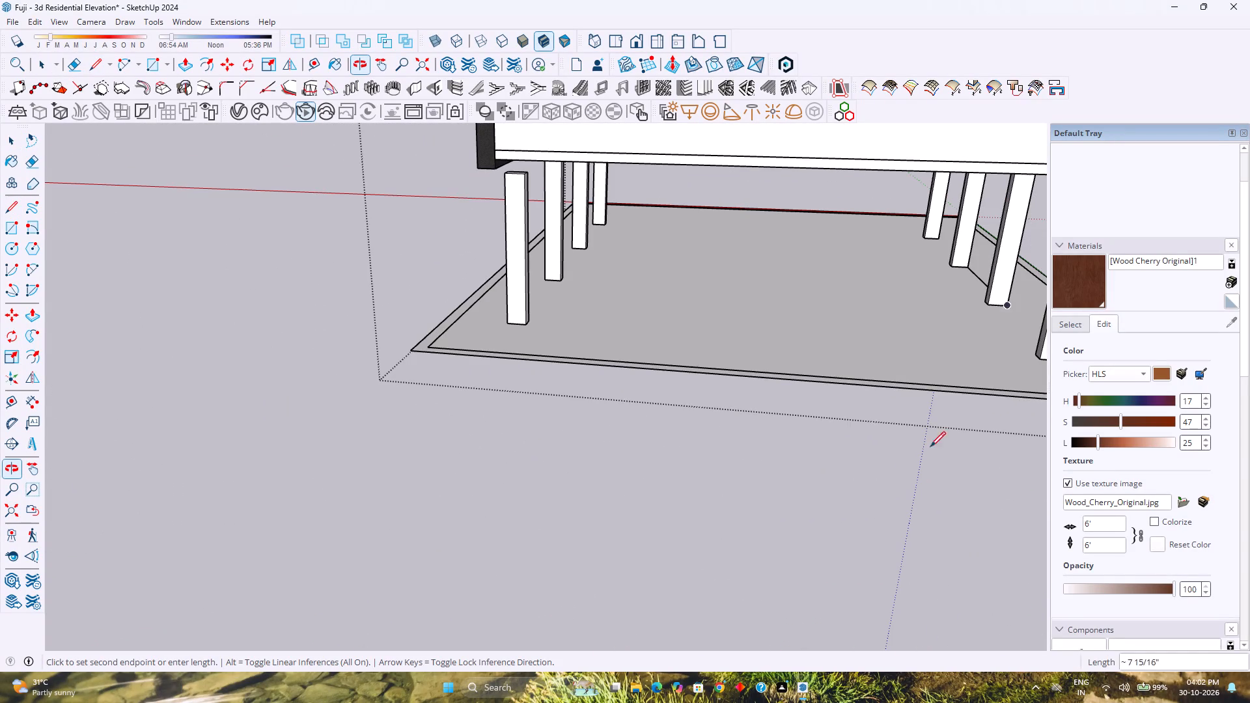
scroll(757, 291, "up", 2)
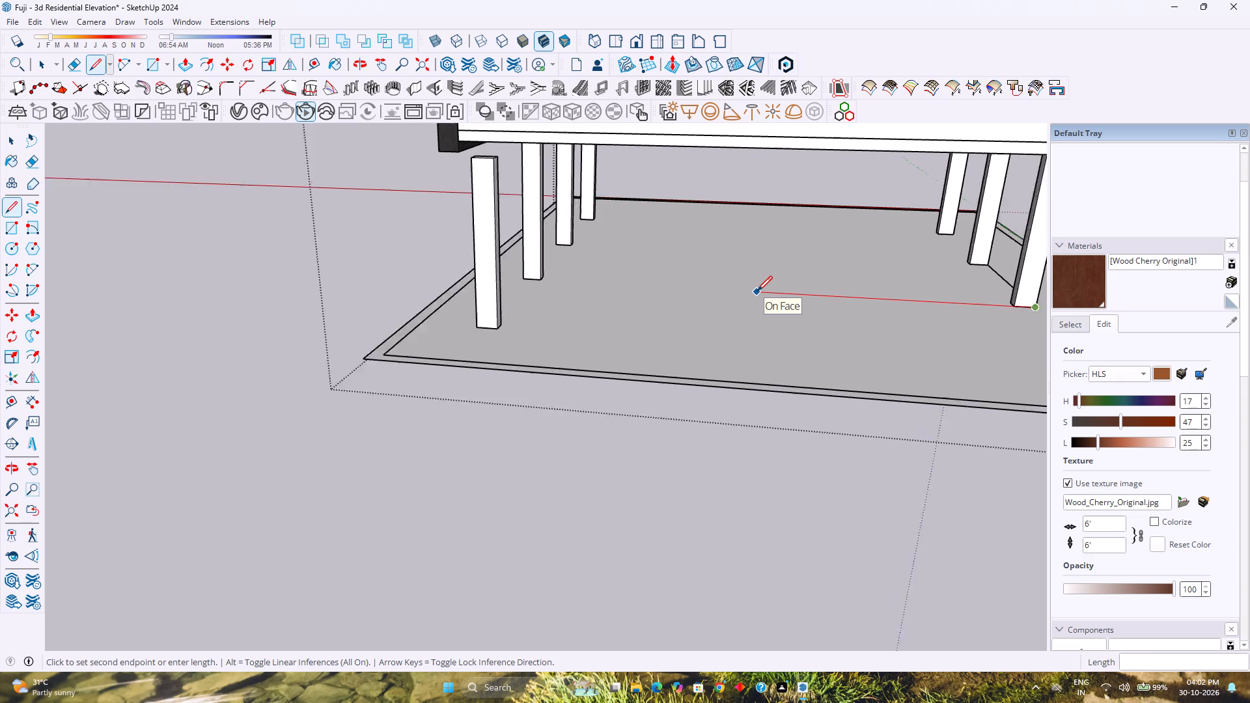
middle_click_drag(757, 291, 731, 369, "shift")
middle_click(731, 369, "shift")
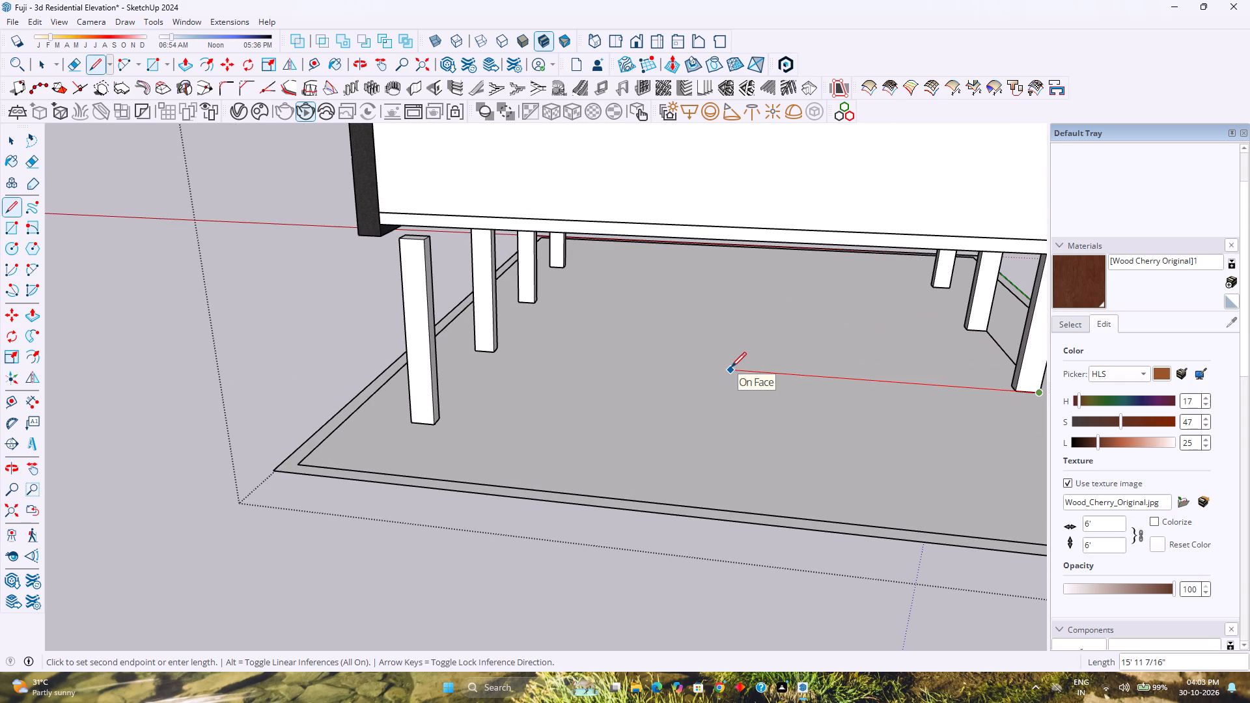
key("1")
type("5'")
key("Return")
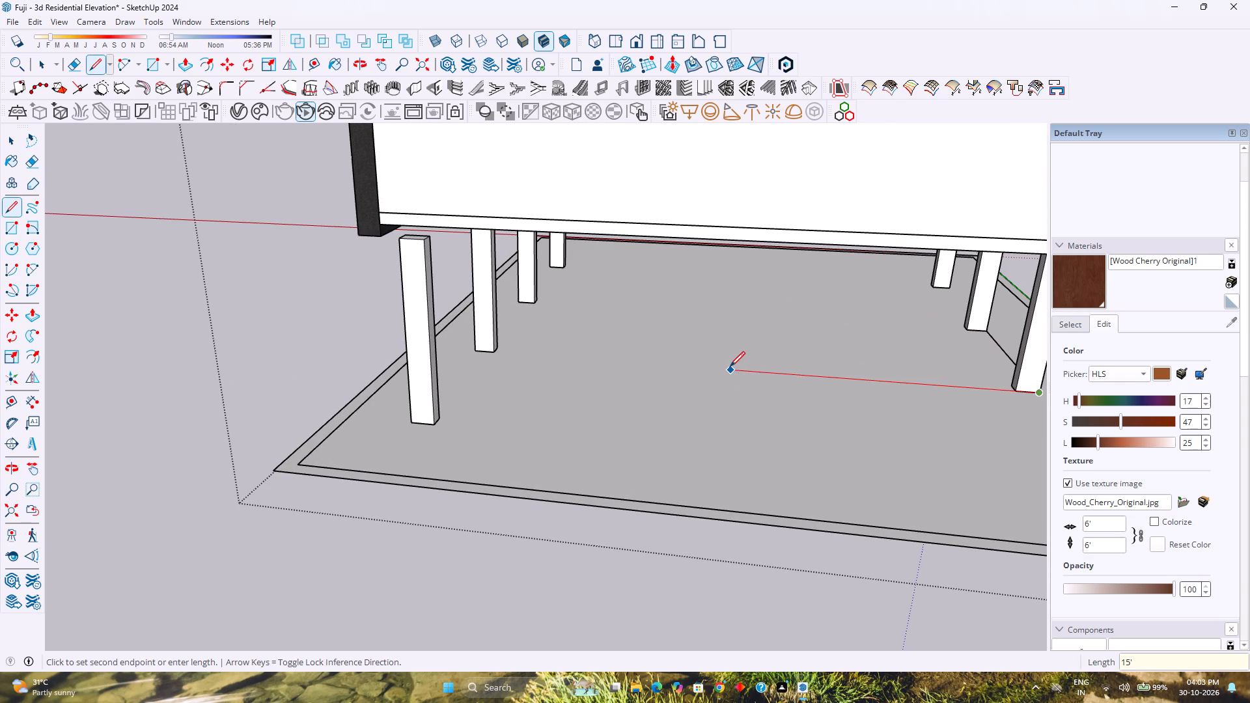
key("1")
type("6'")
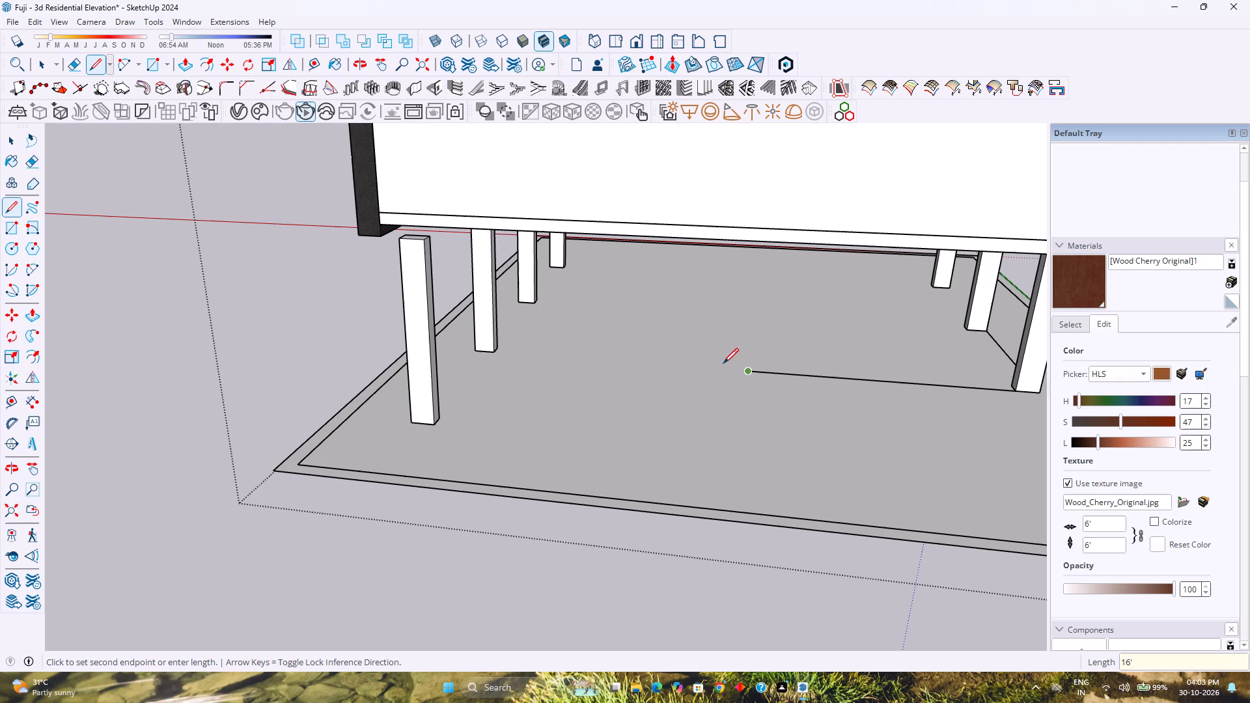
key("Return")
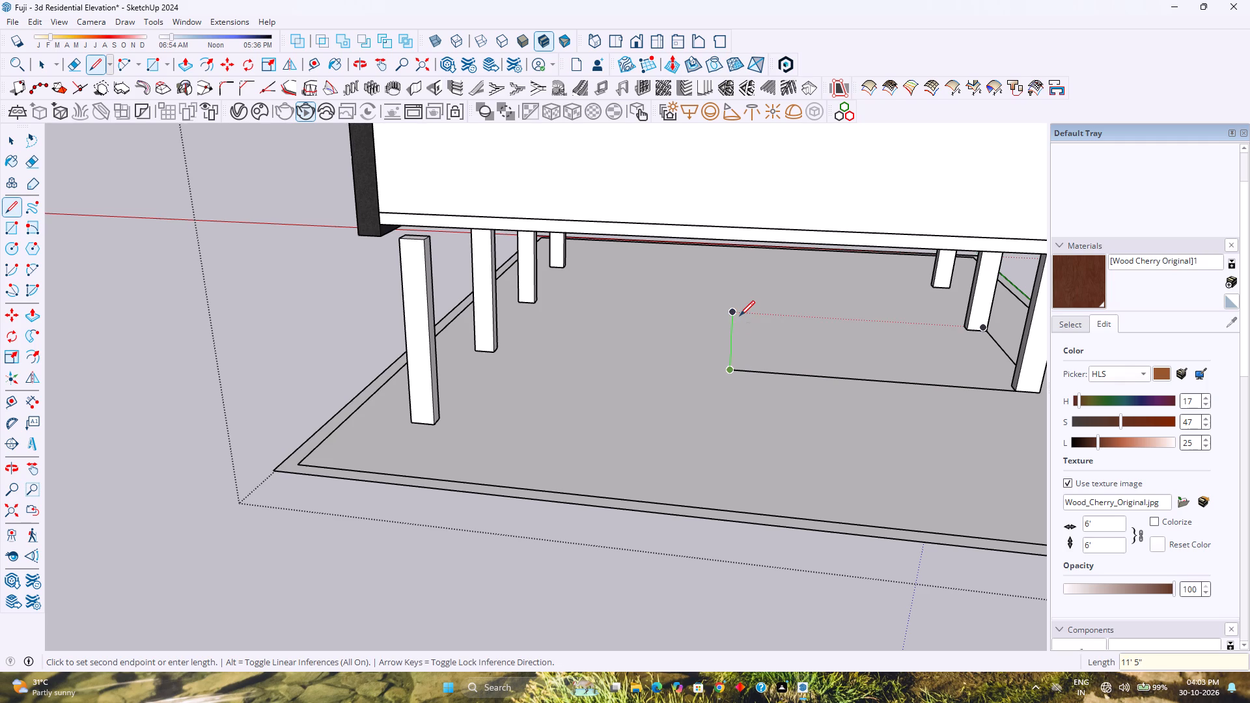
Close the rectangle with an 11'5" edge parallel to the column row and an edge back to the starting column base.
left_click(740, 316)
middle_click_drag(943, 322, 919, 323)
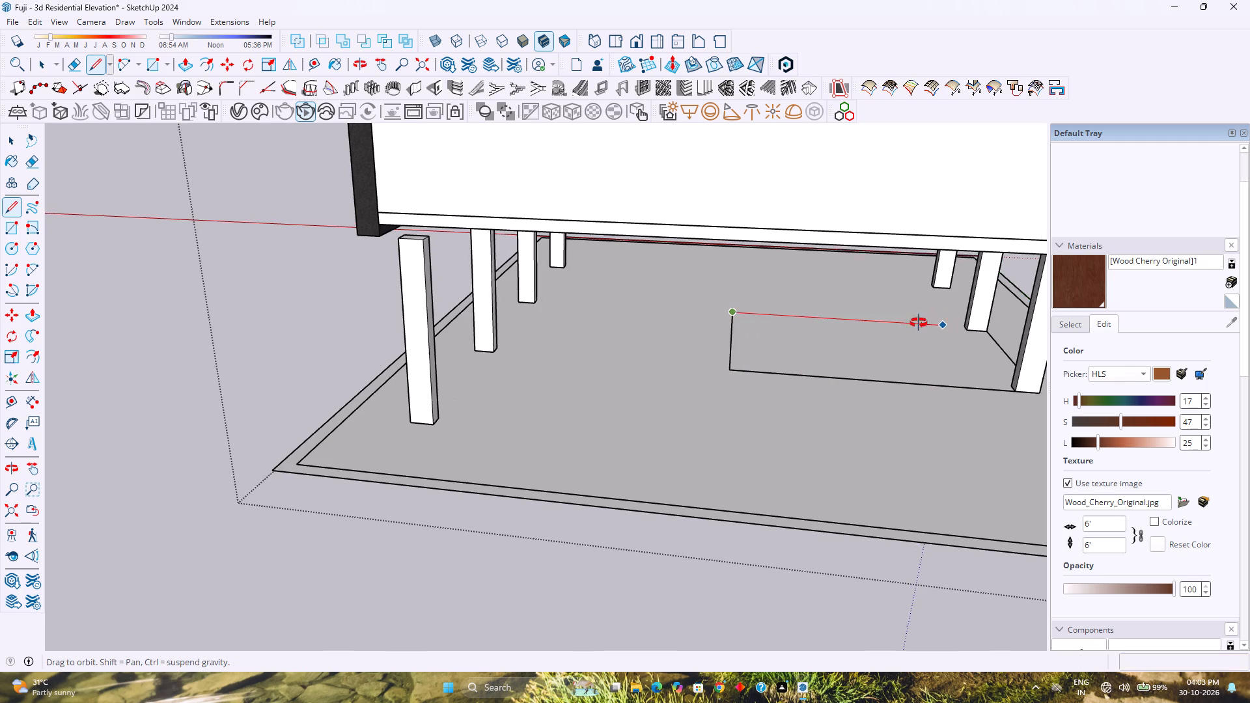
middle_click_drag(919, 323, 605, 323)
scroll(605, 323, "down", 3)
middle_click_drag(670, 390, 471, 372)
middle_click(471, 372)
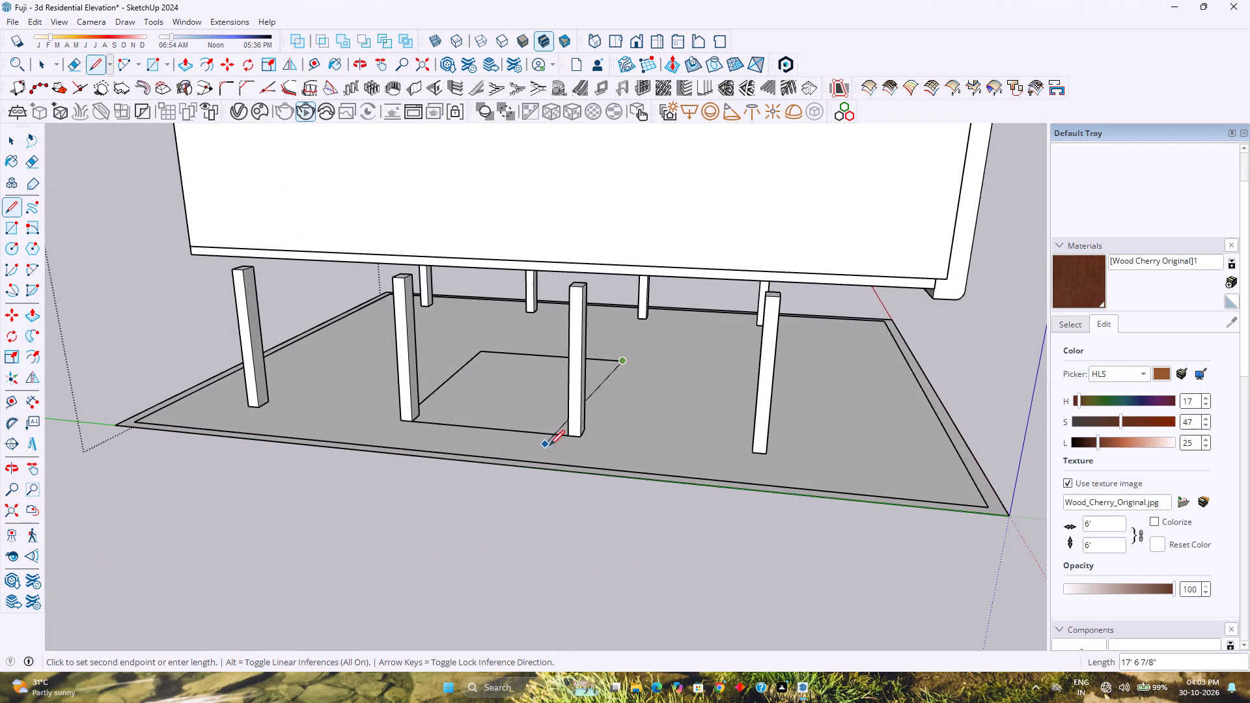
left_click(581, 437)
middle_click_drag(594, 433, 516, 431)
key("space")
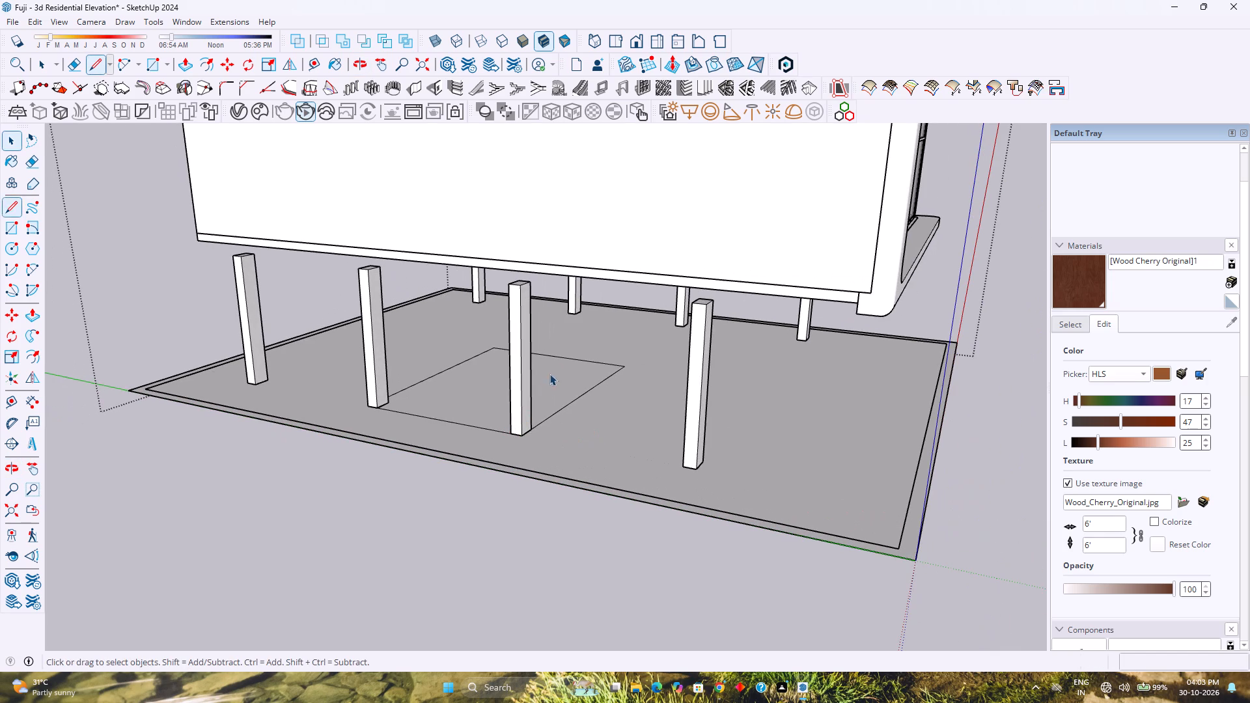
Make the rectangular face and its edges between the two middle columns into a group.
double_click(563, 376)
right_click(563, 376)
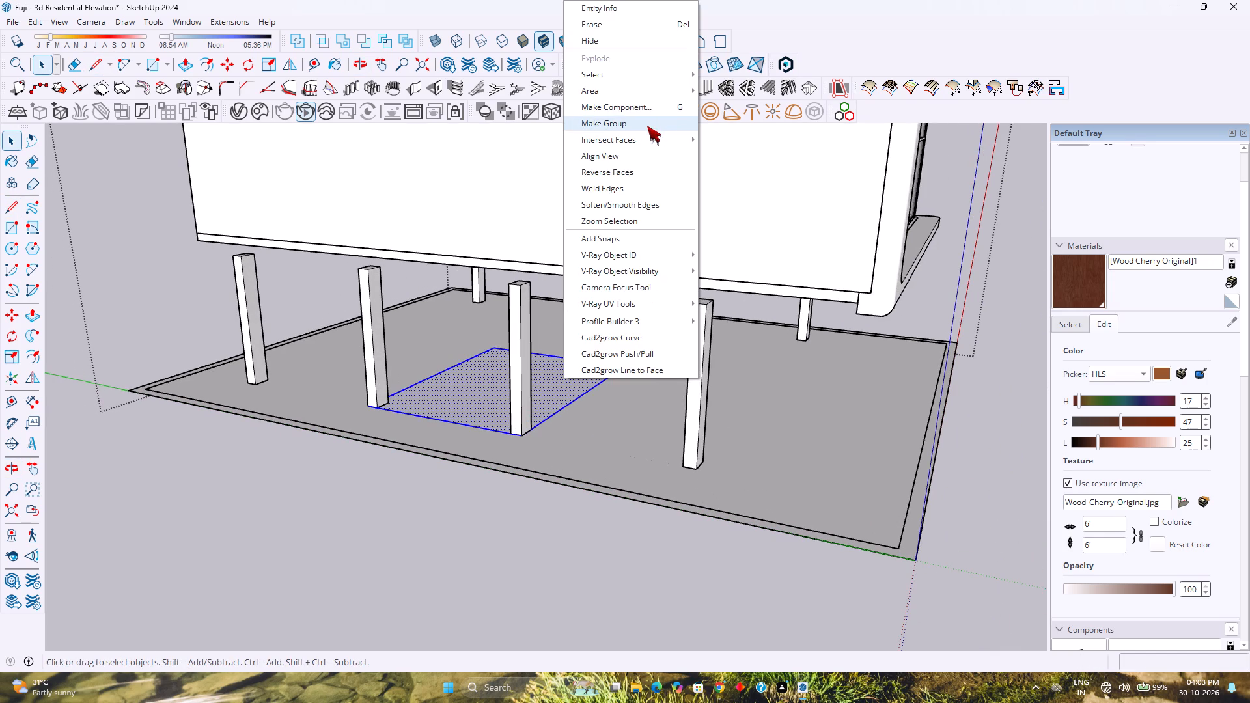
left_click(647, 126)
Push/pull the ground slab's large inner face 6" downward, leaving the narrow perimeter border in place.
middle_click_drag(541, 454, 579, 316)
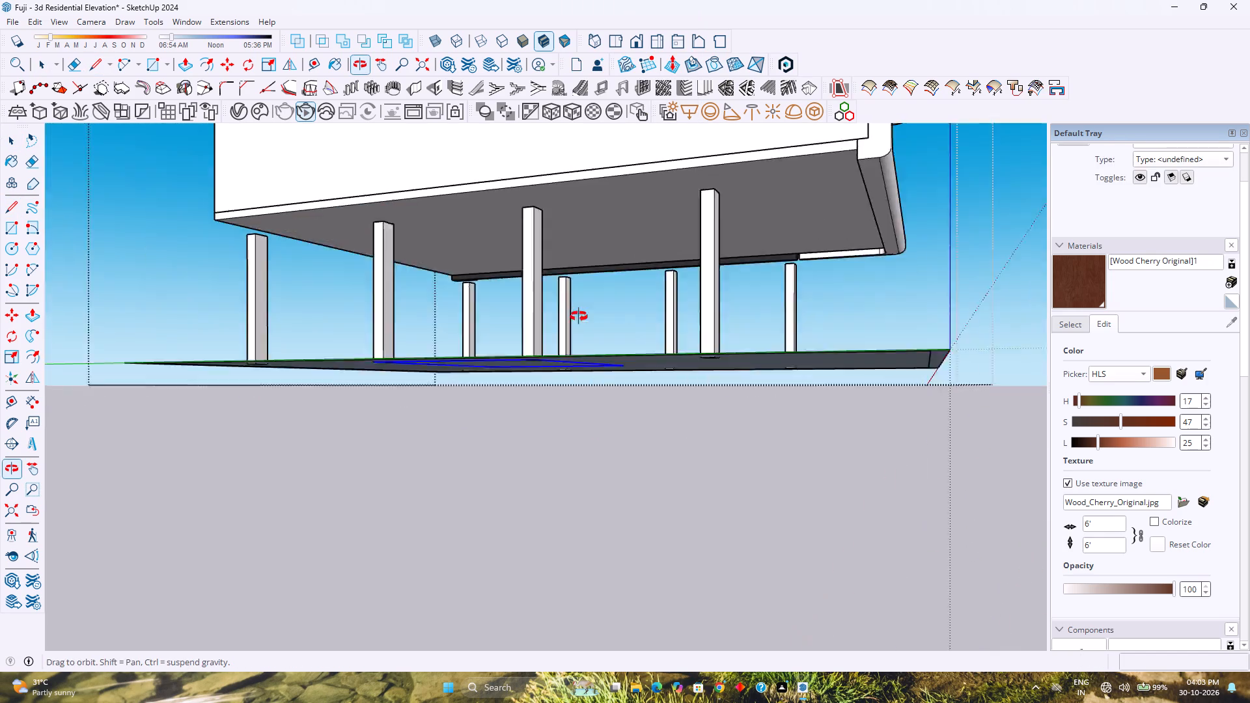
middle_click_drag(579, 316, 590, 301)
middle_click(591, 300)
middle_click_drag(553, 344, 582, 288)
middle_click(583, 288)
left_click(645, 301)
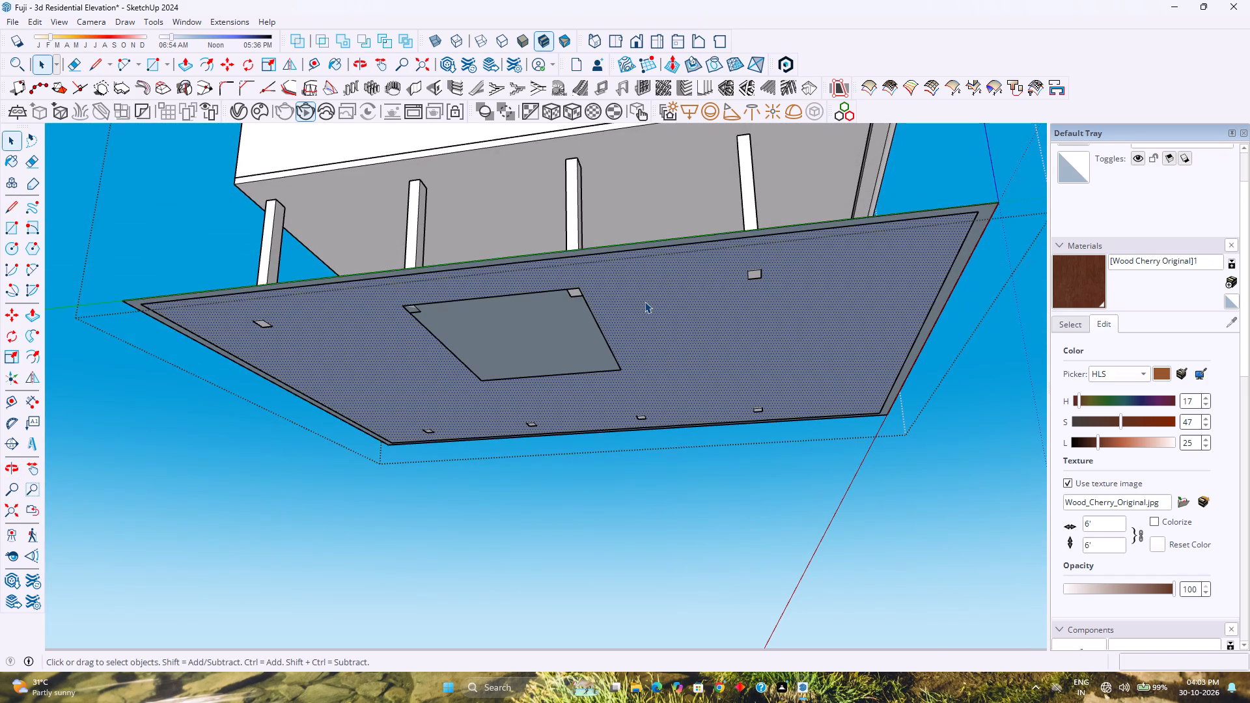
key("p")
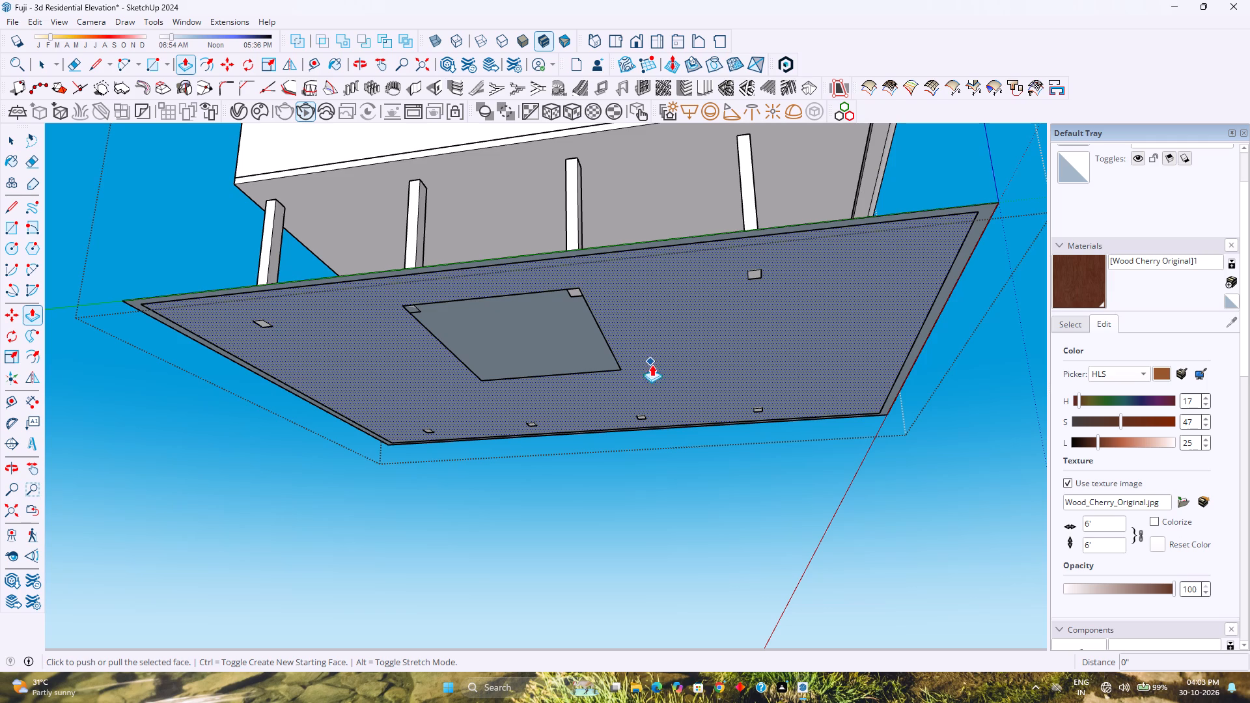
scroll(663, 383, "down", 2)
scroll(650, 334, "up", 7)
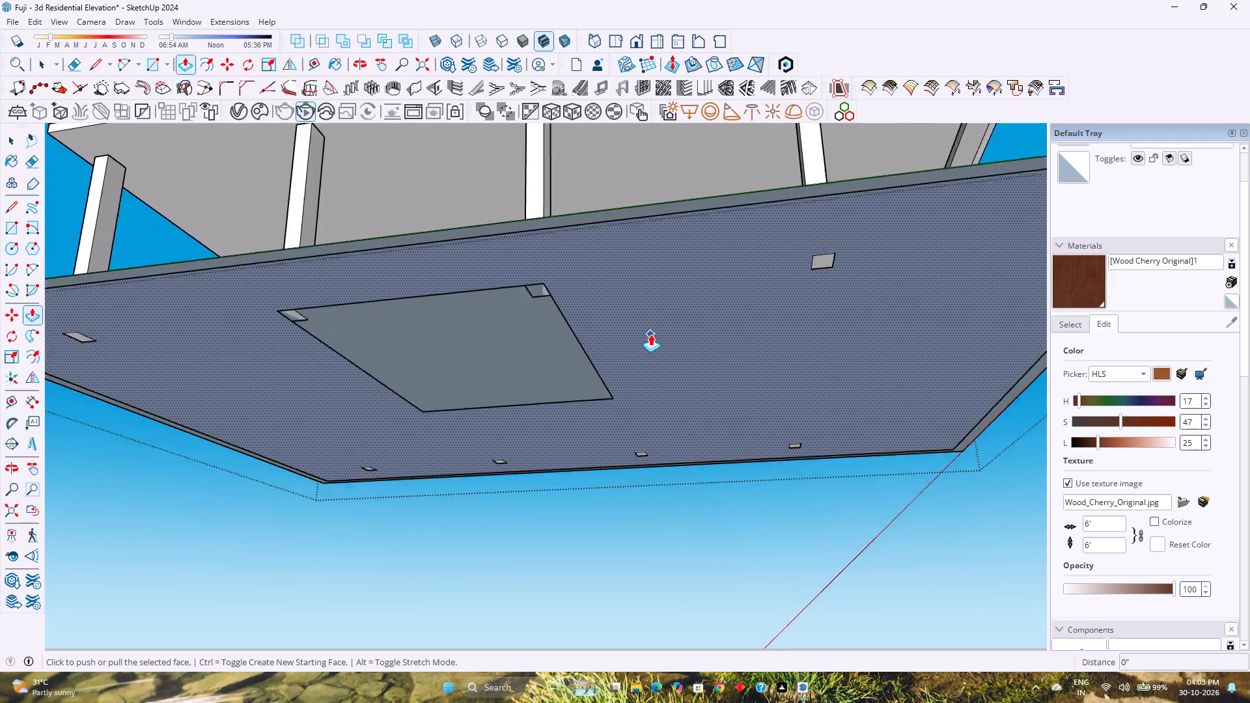
middle_click_drag(650, 334, 632, 435)
middle_click(632, 435)
left_click(650, 498)
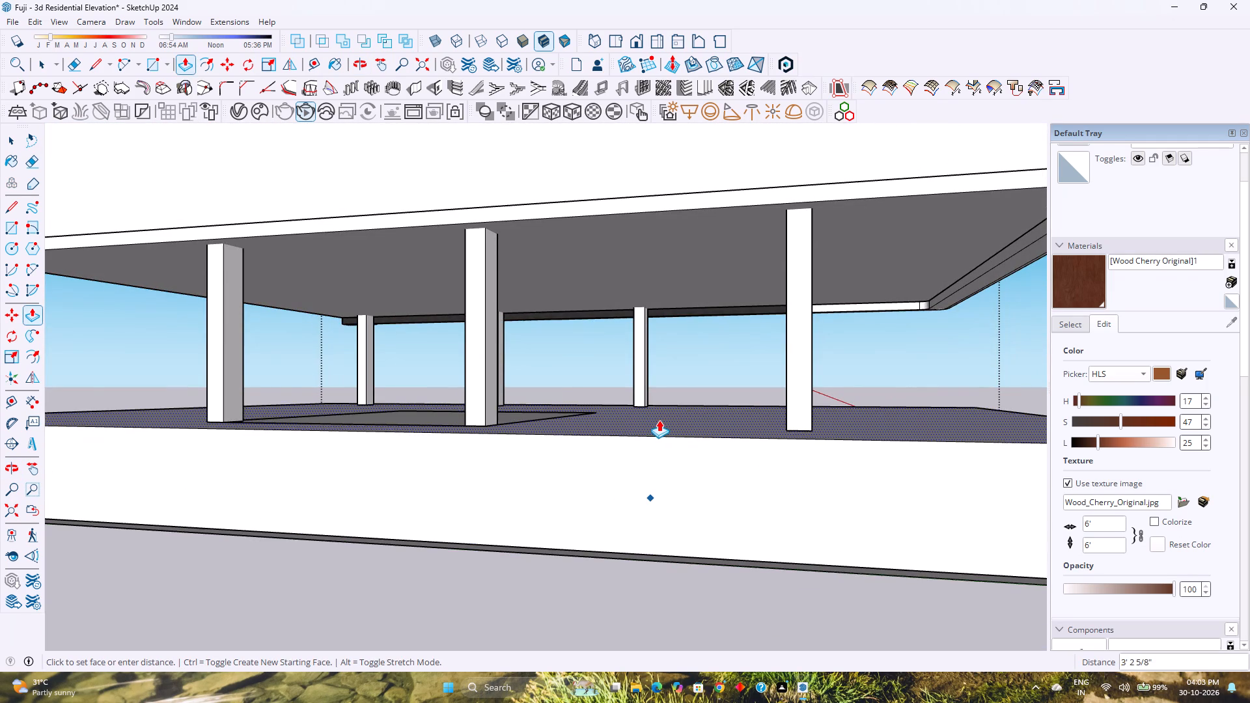
scroll(659, 420, "down", 4)
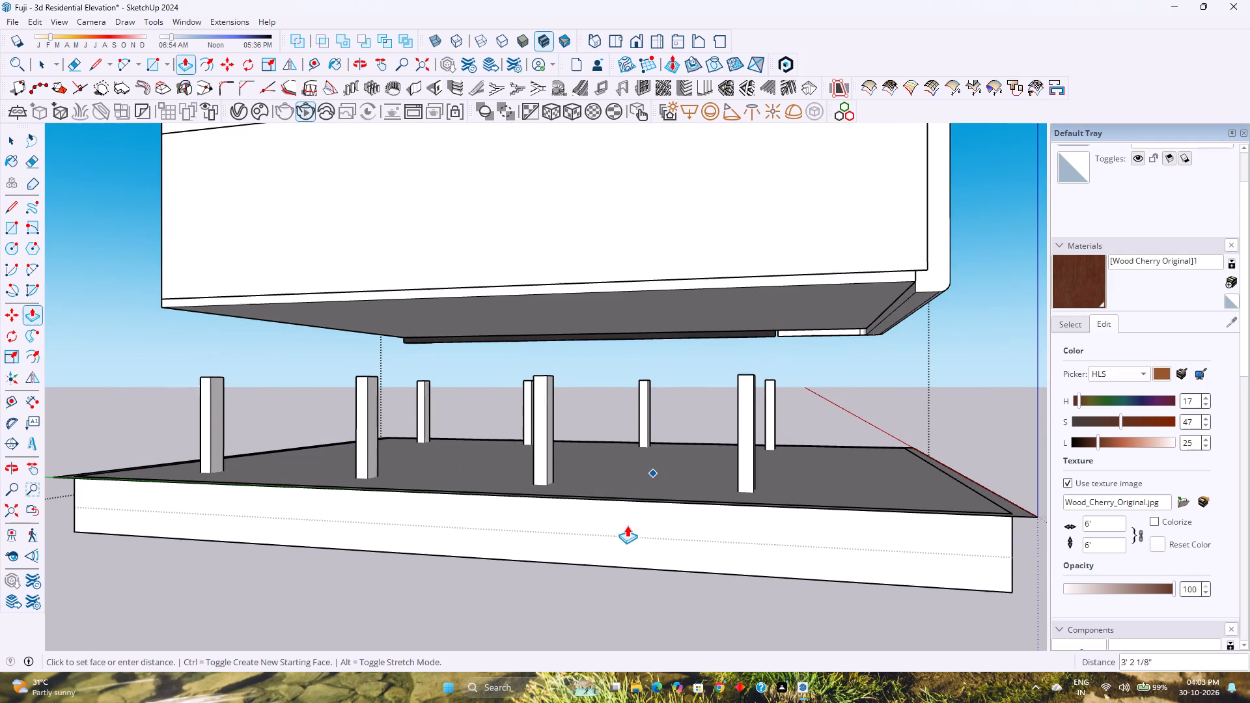
middle_click_drag(628, 524, 650, 397)
middle_click_drag(651, 395, 636, 495)
middle_click_drag(635, 485, 635, 473)
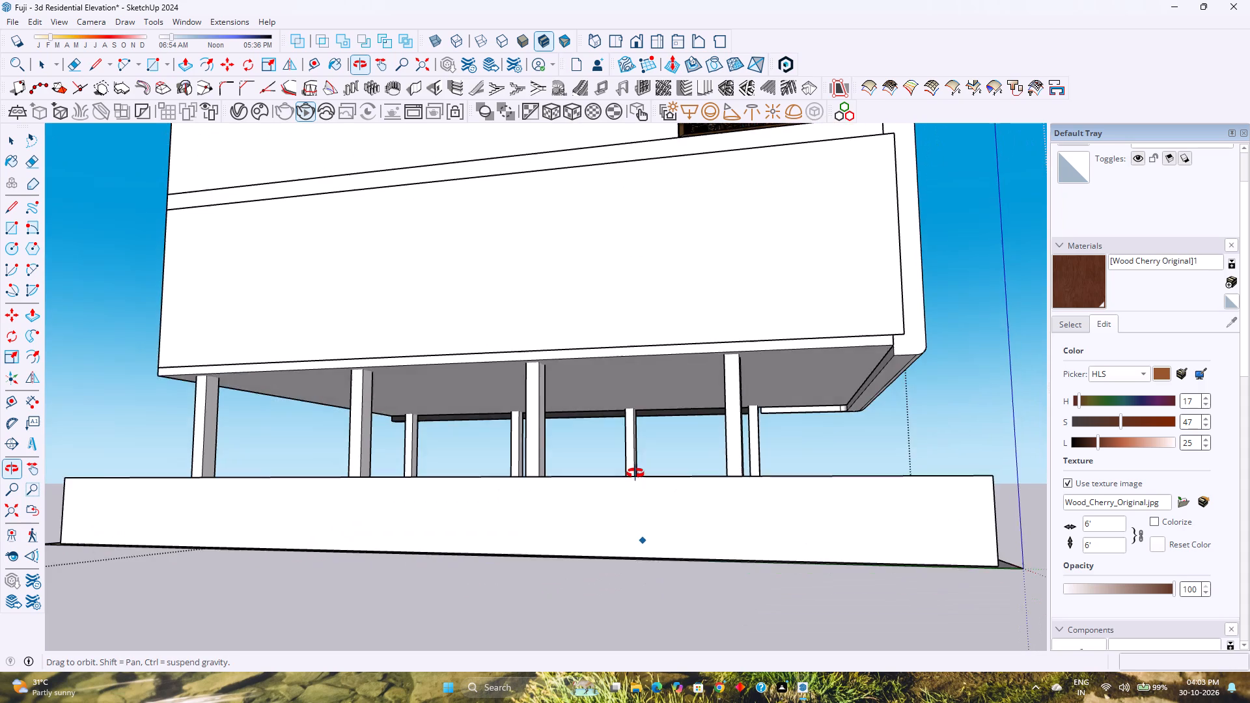
middle_click_drag(635, 473, 635, 493)
middle_click(635, 493)
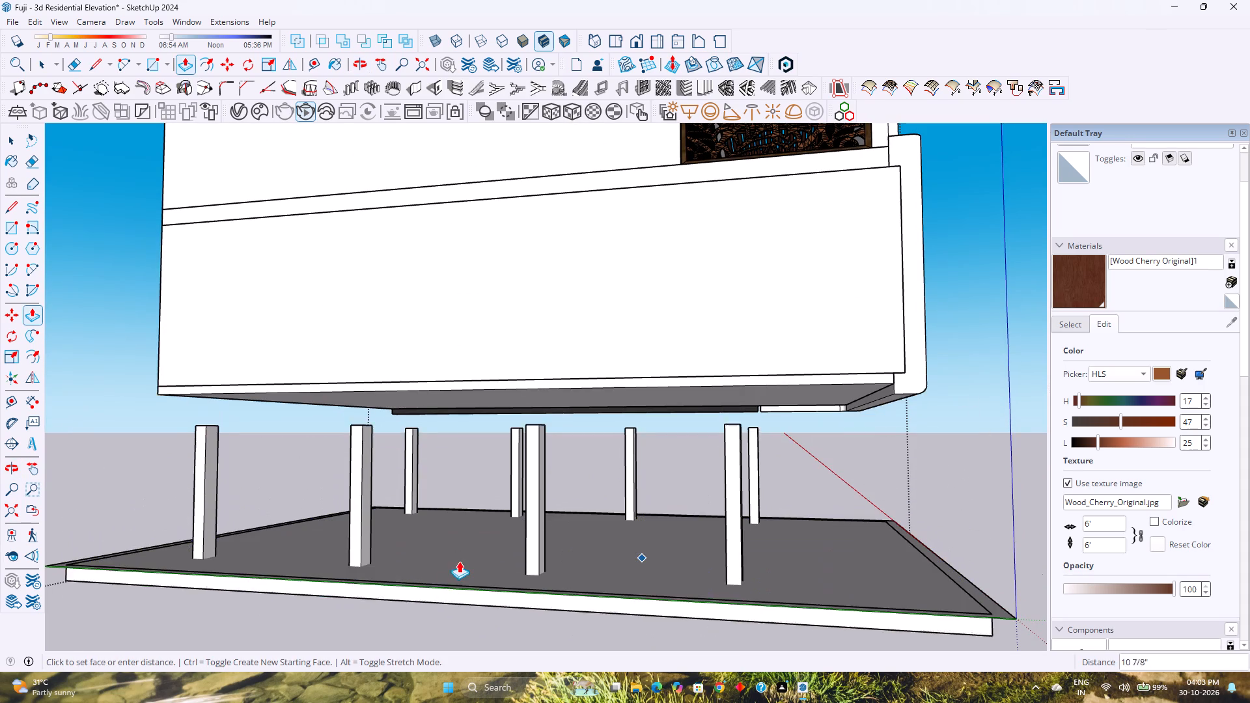
middle_click_drag(513, 541, 577, 434, "shift")
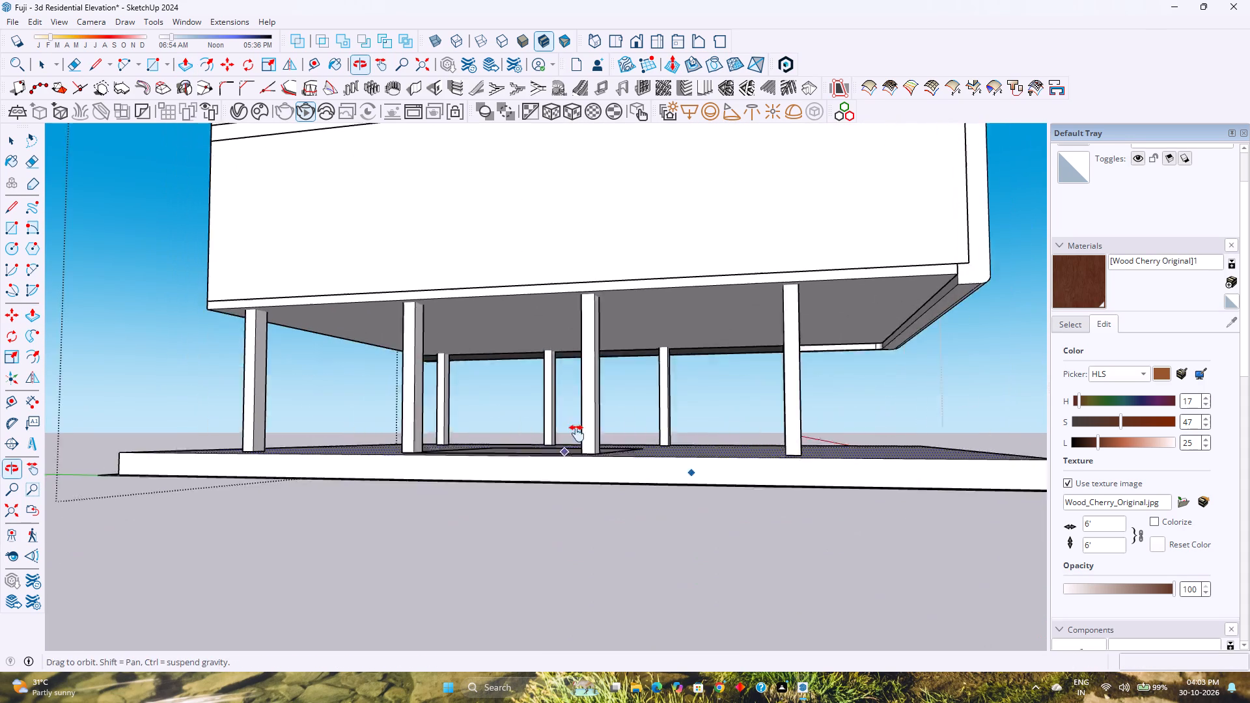
middle_click_drag(577, 434, 583, 422, "shift")
middle_click(583, 422, "shift")
middle_click(584, 420, "shift")
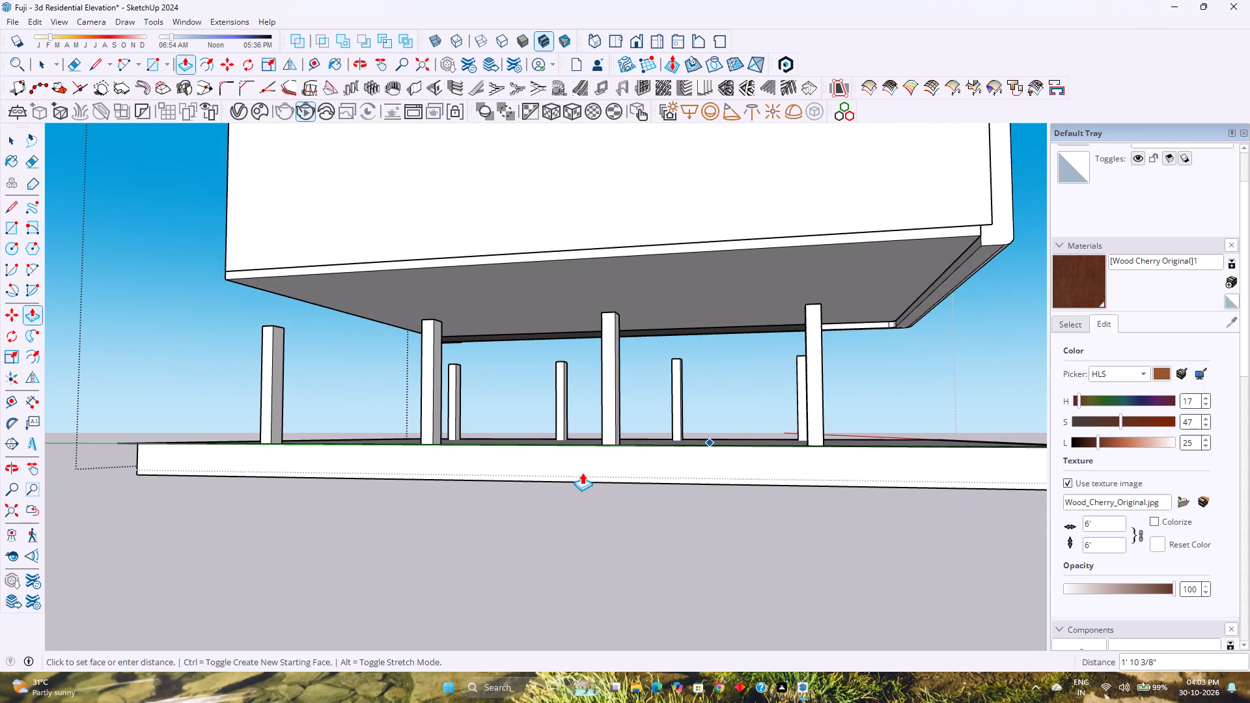
key("6")
key("Return")
Move the grouped rectangle 6" along the vertical axis.
scroll(648, 456, "up", 8)
middle_click_drag(696, 442, 694, 448)
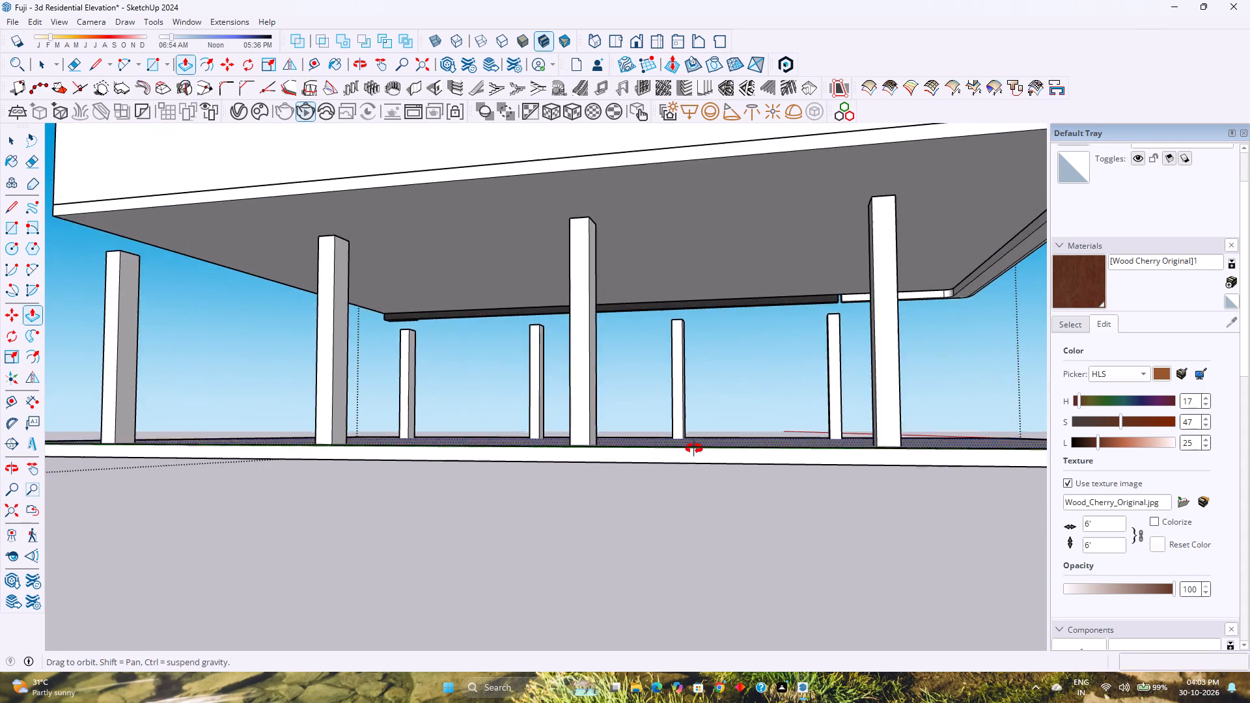
middle_click_drag(694, 448, 723, 342)
middle_click(723, 342)
middle_click(723, 342)
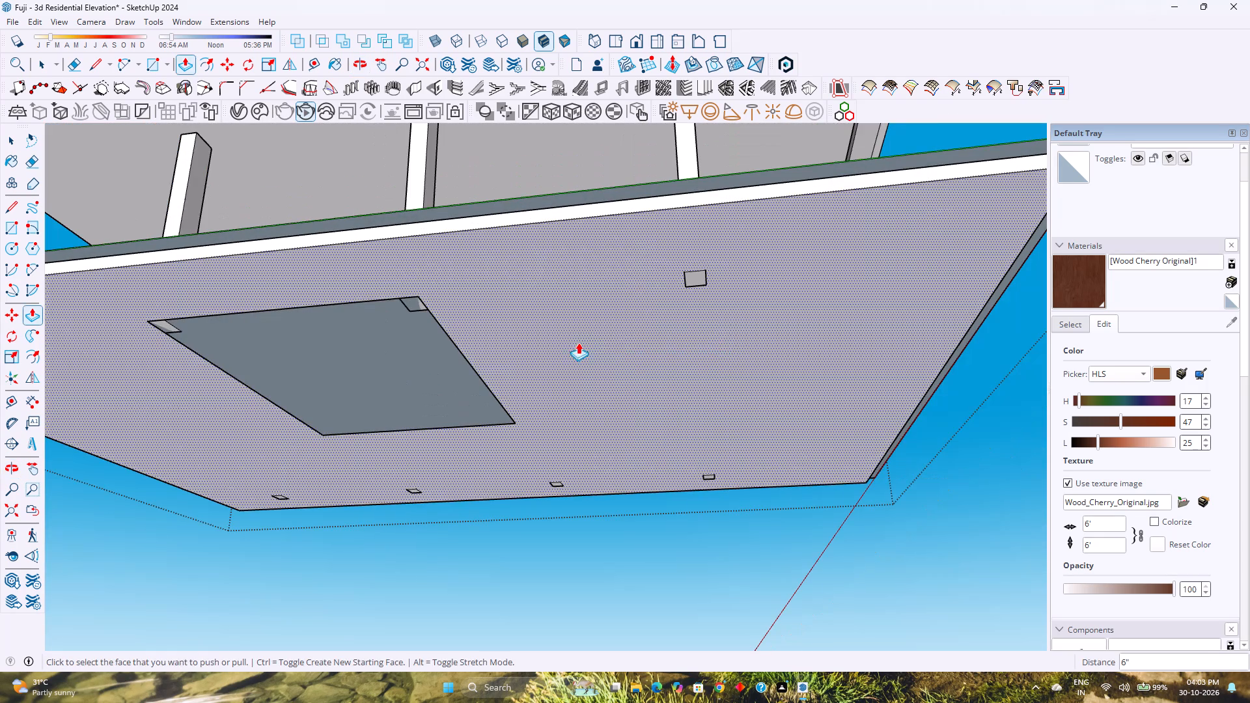
key("space")
left_click(449, 381)
key("m")
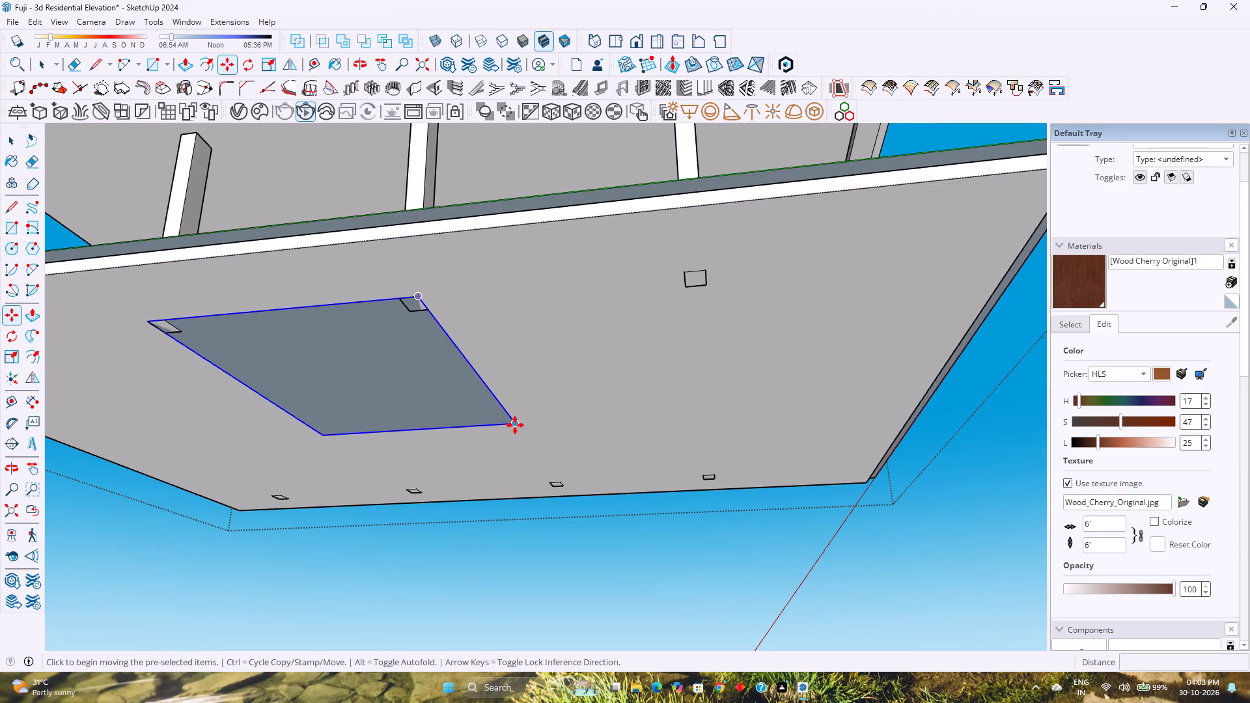
left_click(516, 425)
key("Up")
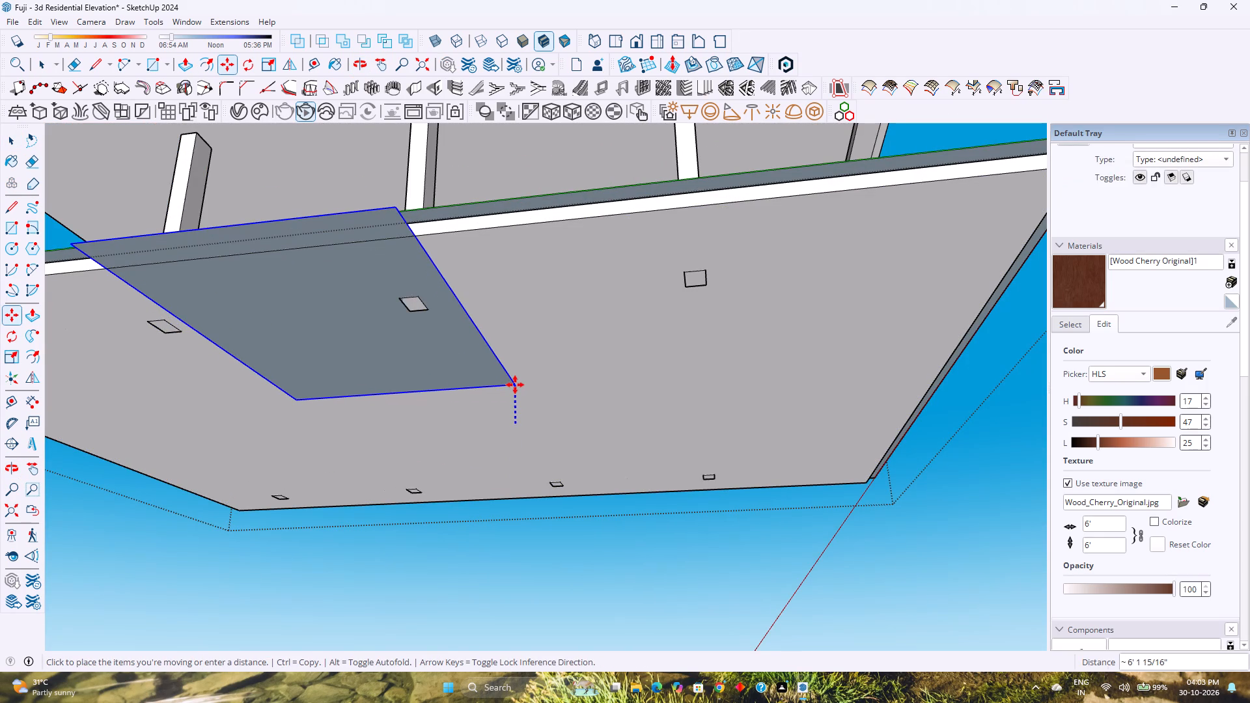
key("6")
key("Return")
Move the grouped rectangle 6" along the vertical axis.
middle_click_drag(562, 413, 572, 488)
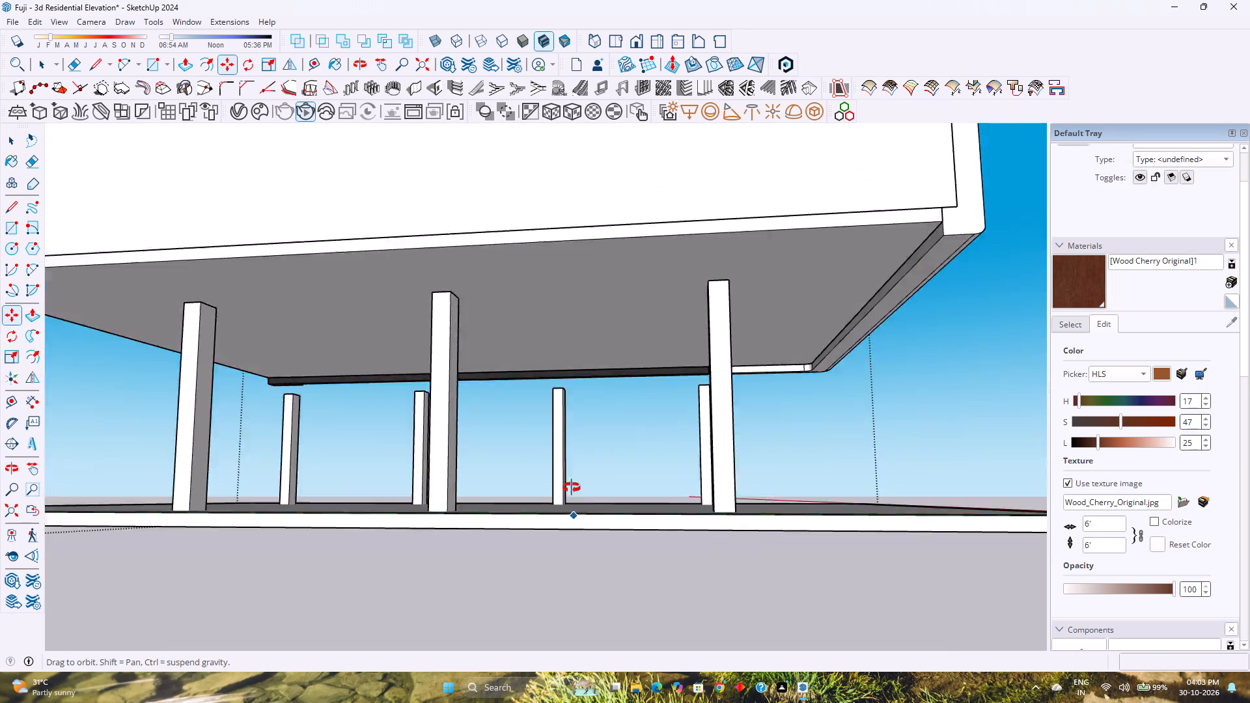
middle_click_drag(572, 488, 576, 395)
middle_click(576, 395)
left_click(535, 400)
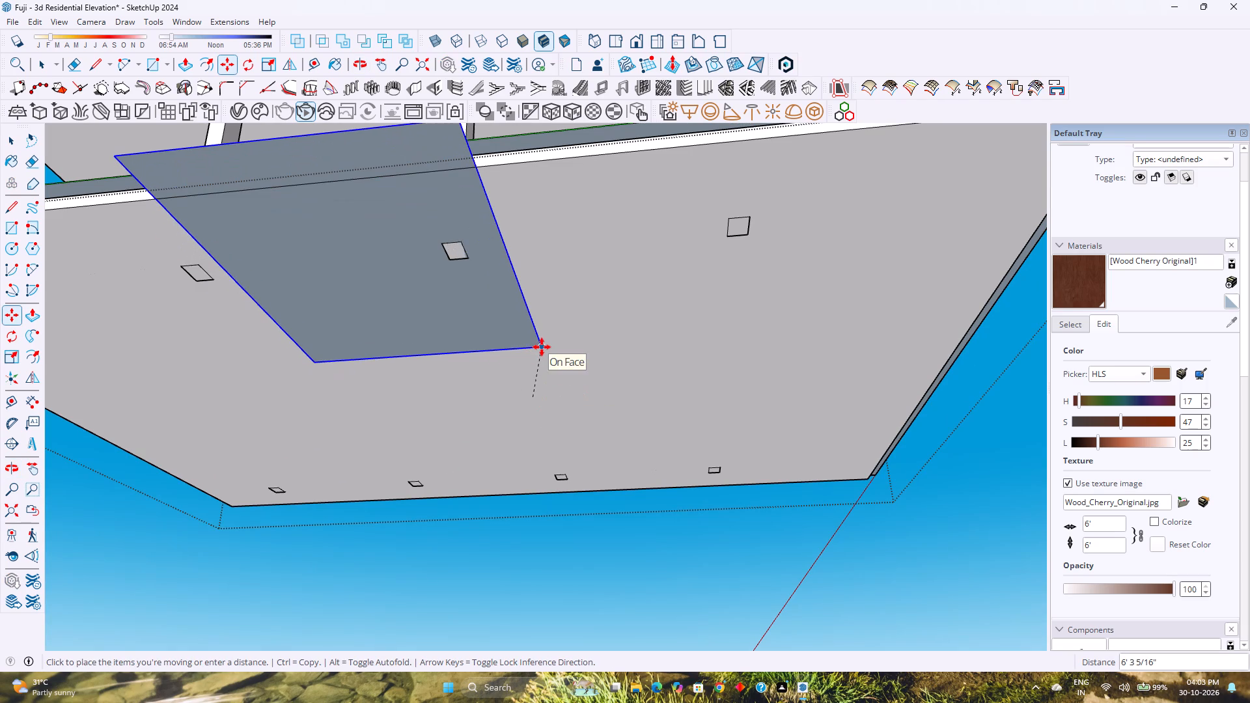
key("Up")
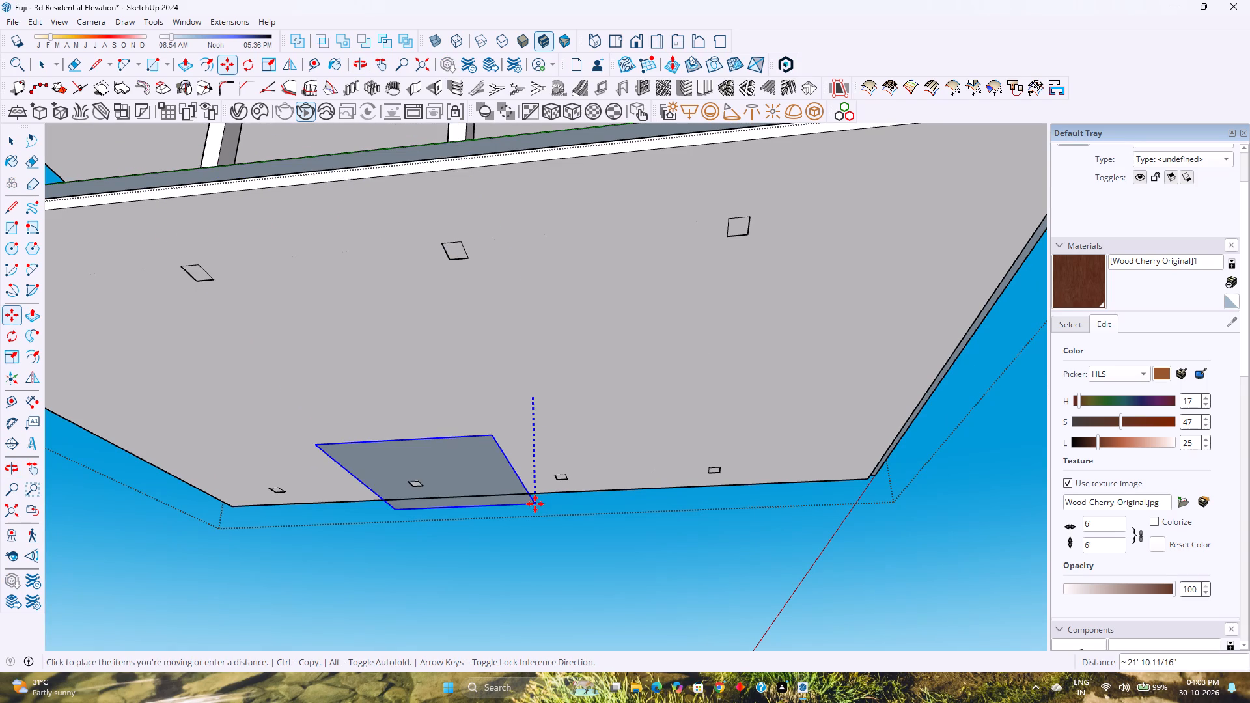
middle_click_drag(566, 244, 482, 471)
middle_click(482, 471)
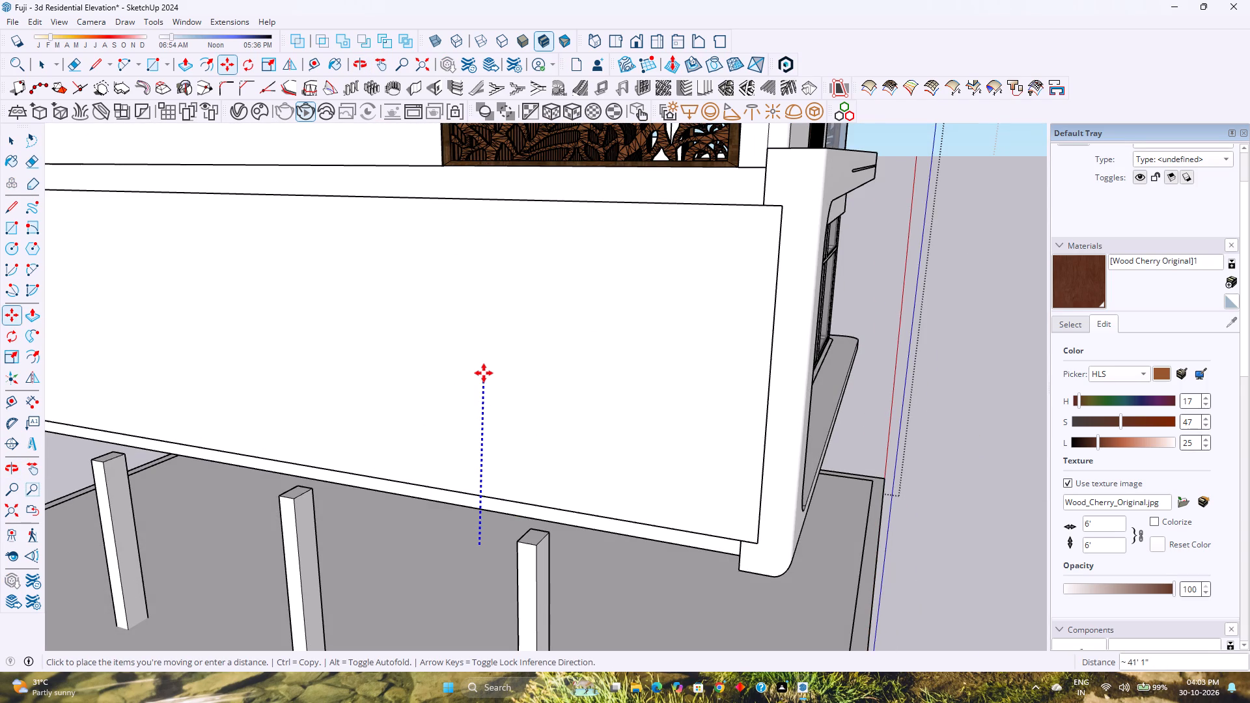
middle_click_drag(473, 396, 510, 286)
scroll(514, 300, "down", 2)
scroll(478, 501, "down", 3)
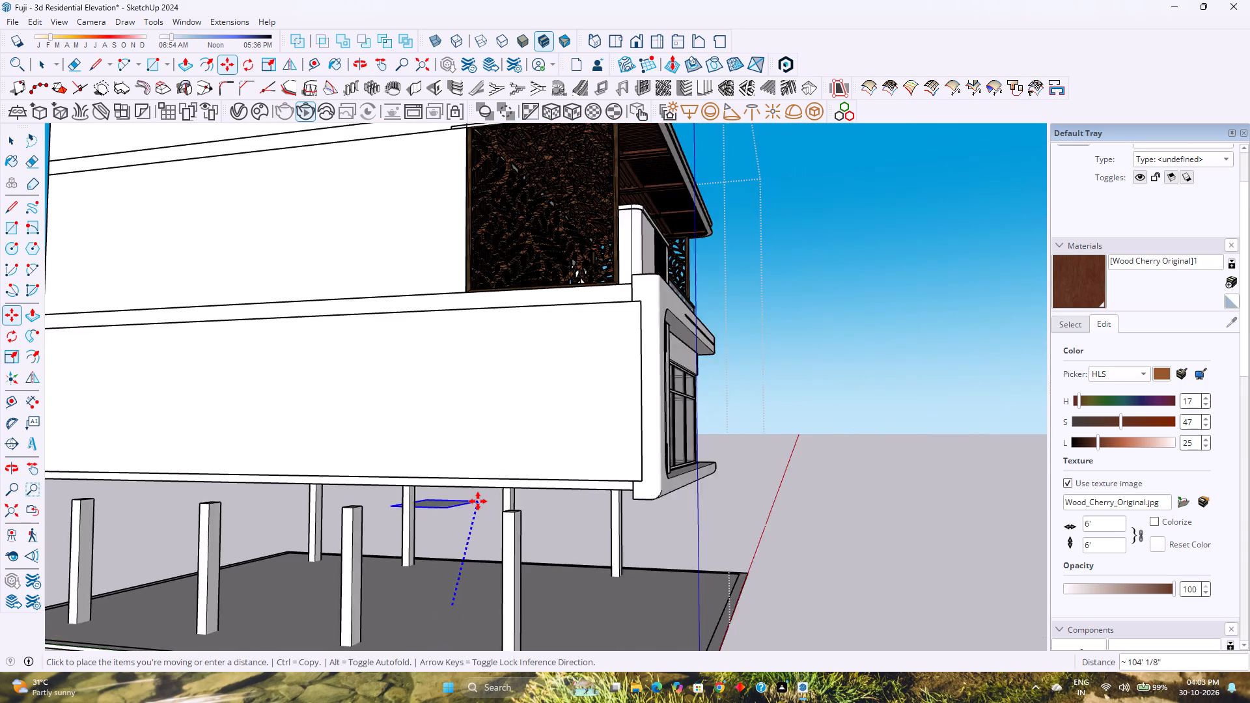
scroll(465, 522, "down", 1)
key("Up")
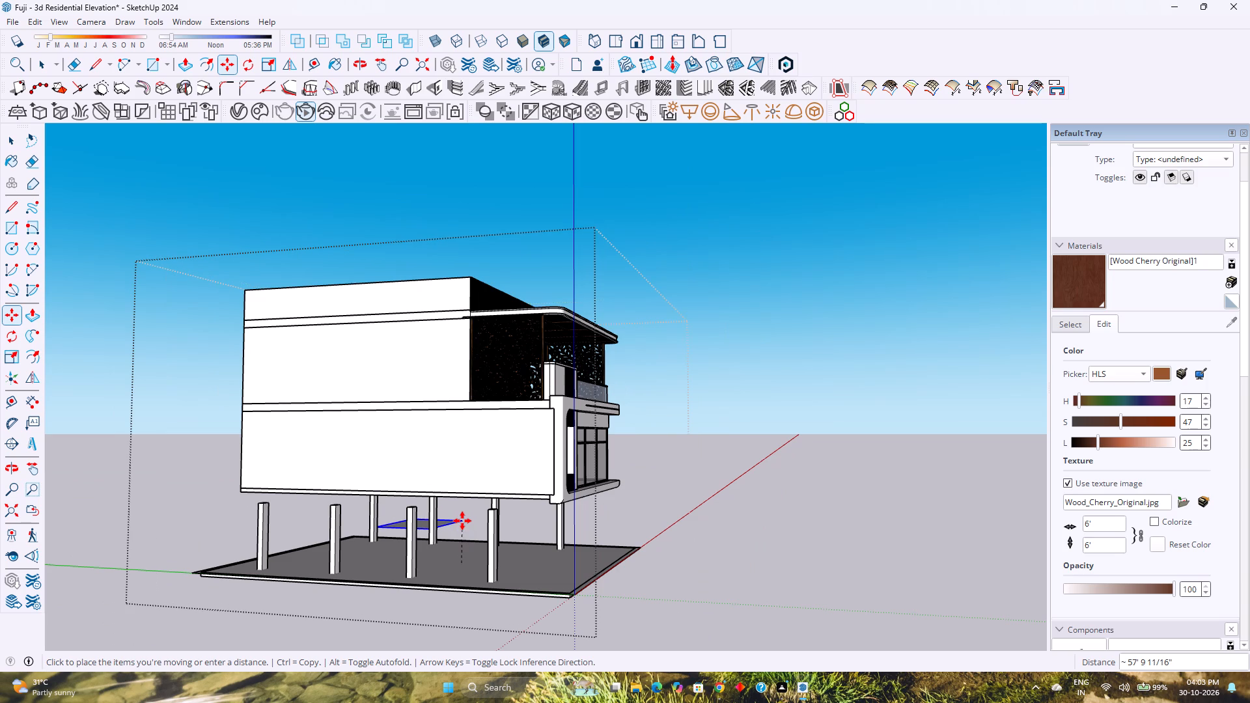
key("Up")
key("6")
key("Return")
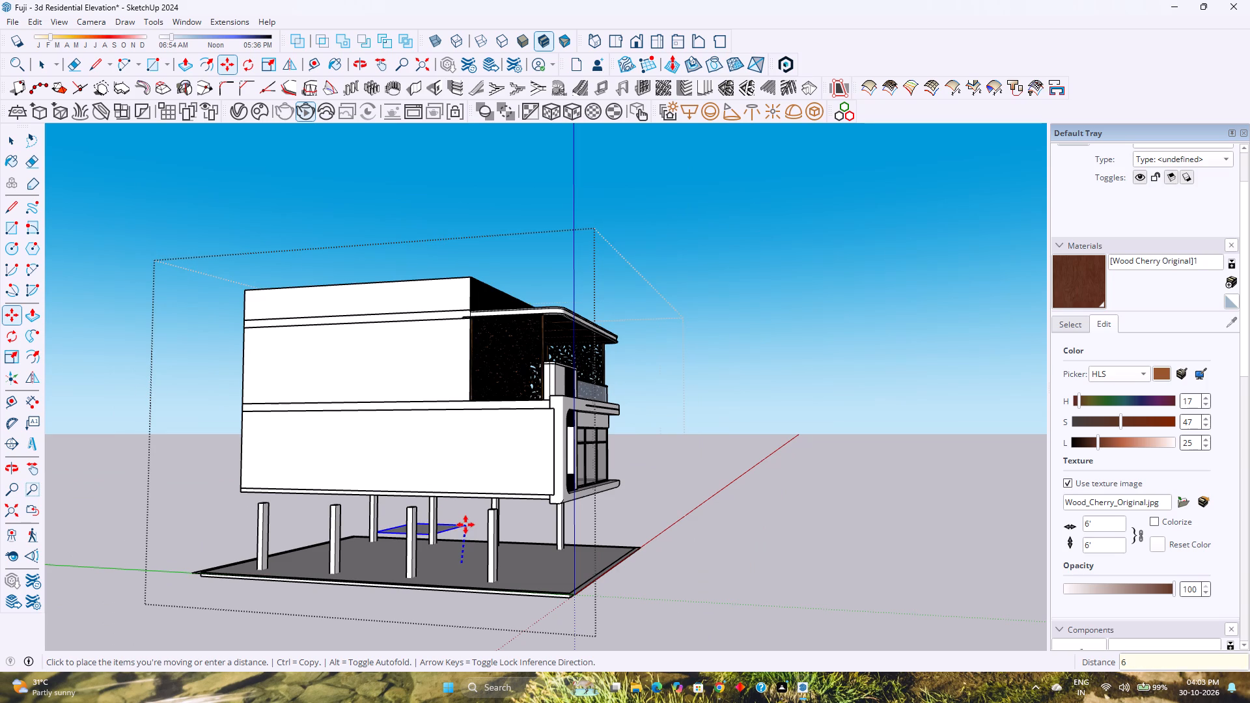
Move the rectangle group out from beneath the ground slab to the open ground in front of the building.
middle_click_drag(449, 546, 474, 424)
middle_click(476, 418)
left_click(456, 561)
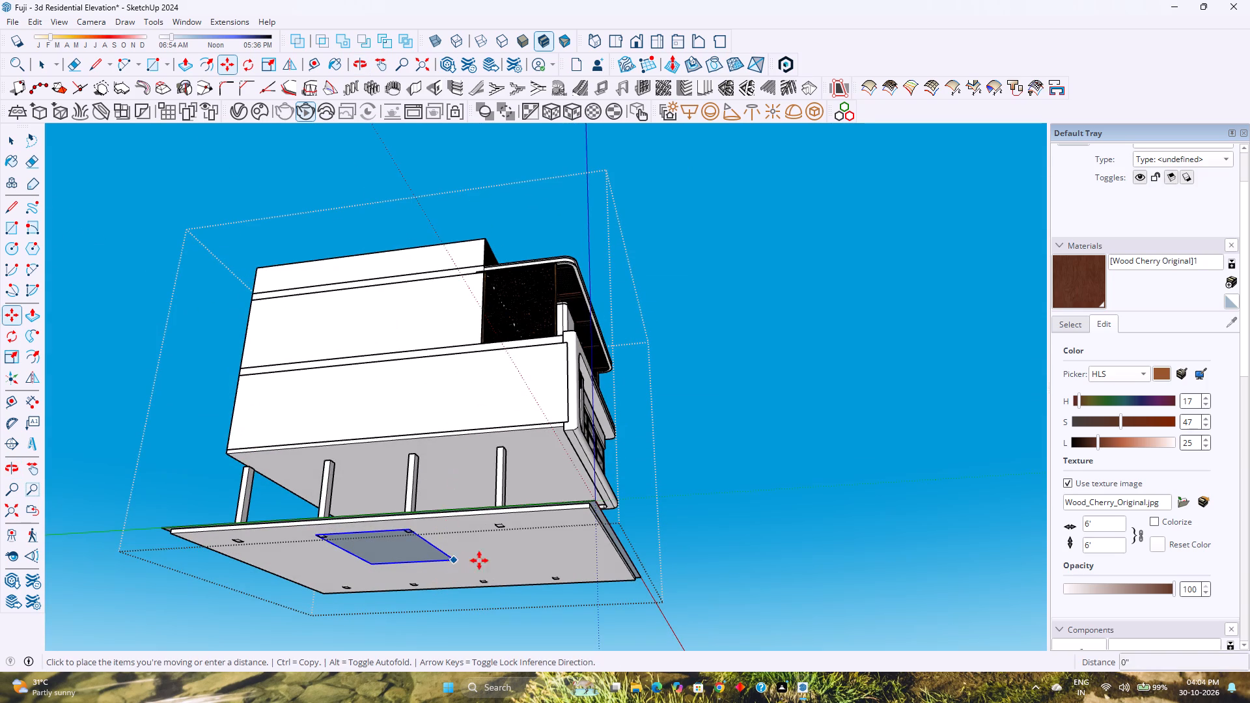
left_click(851, 541)
middle_click_drag(848, 539, 521, 652)
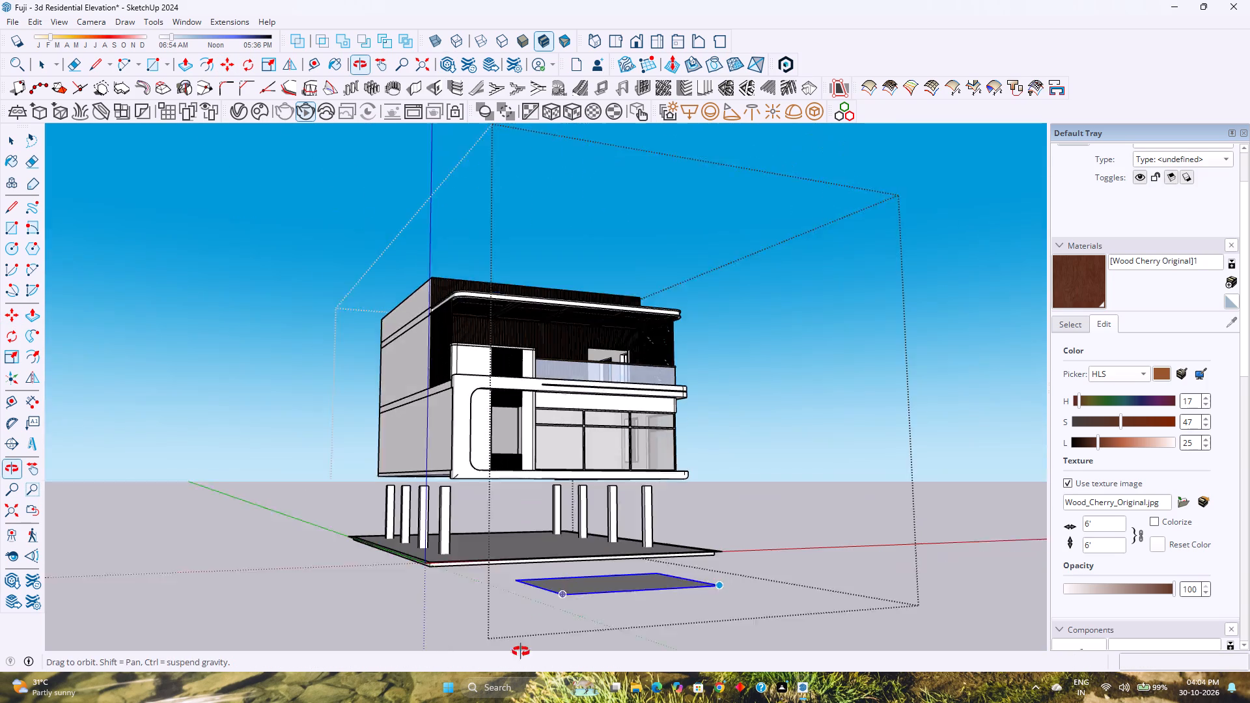
middle_click_drag(521, 652, 519, 660)
middle_click(519, 660)
left_click(512, 596)
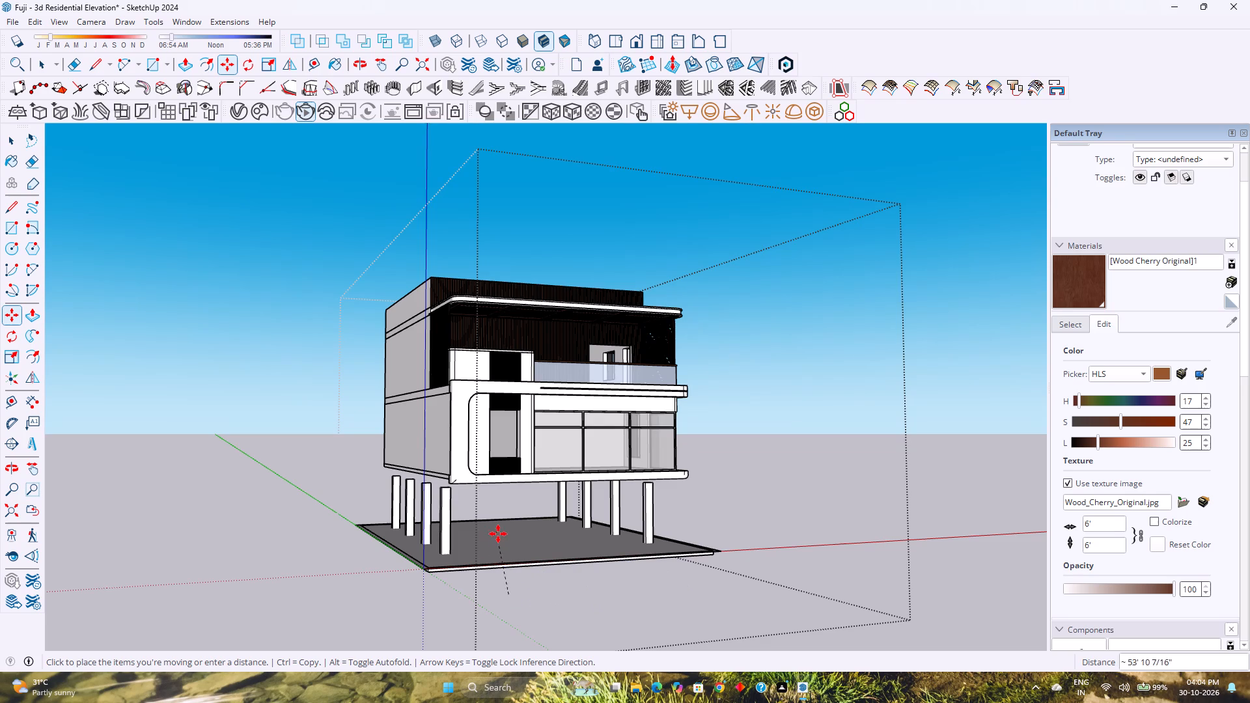
left_click(579, 598)
Open the rectangle group, push/pull its face 5' upward into a solid box, and leave the group.
key("space")
double_click(652, 606)
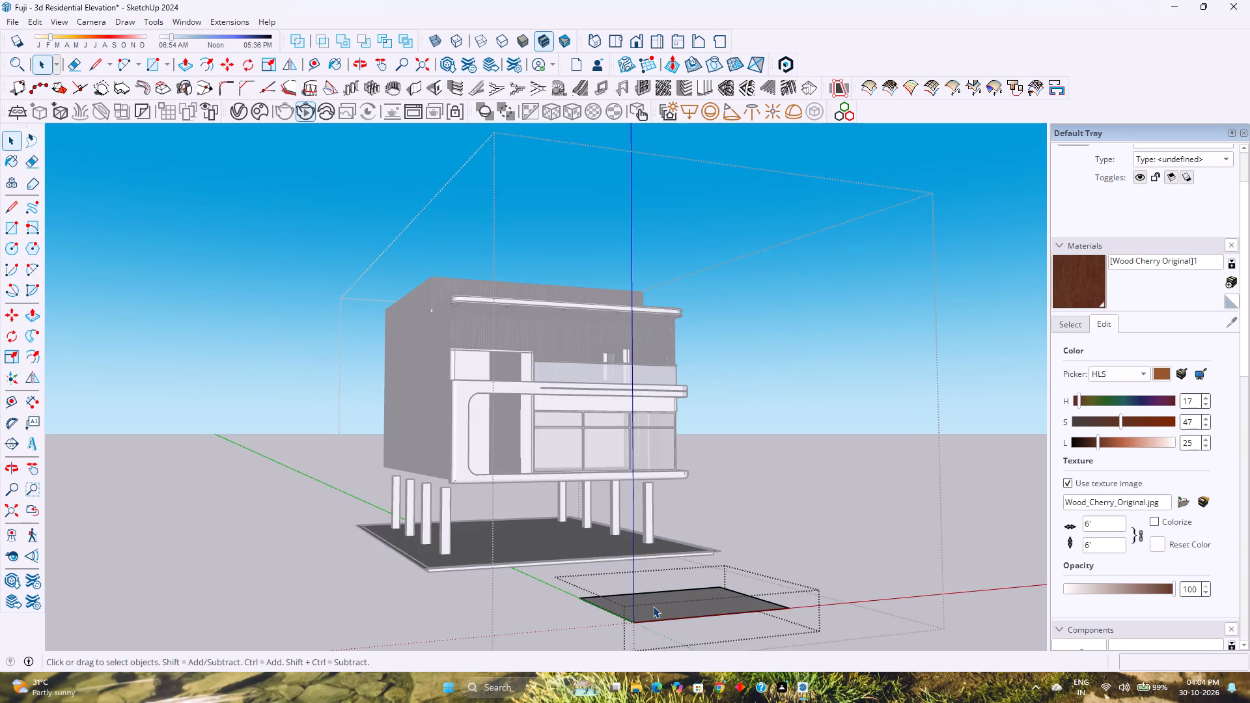
scroll(653, 606, "up", 3)
key("p")
left_click(654, 605)
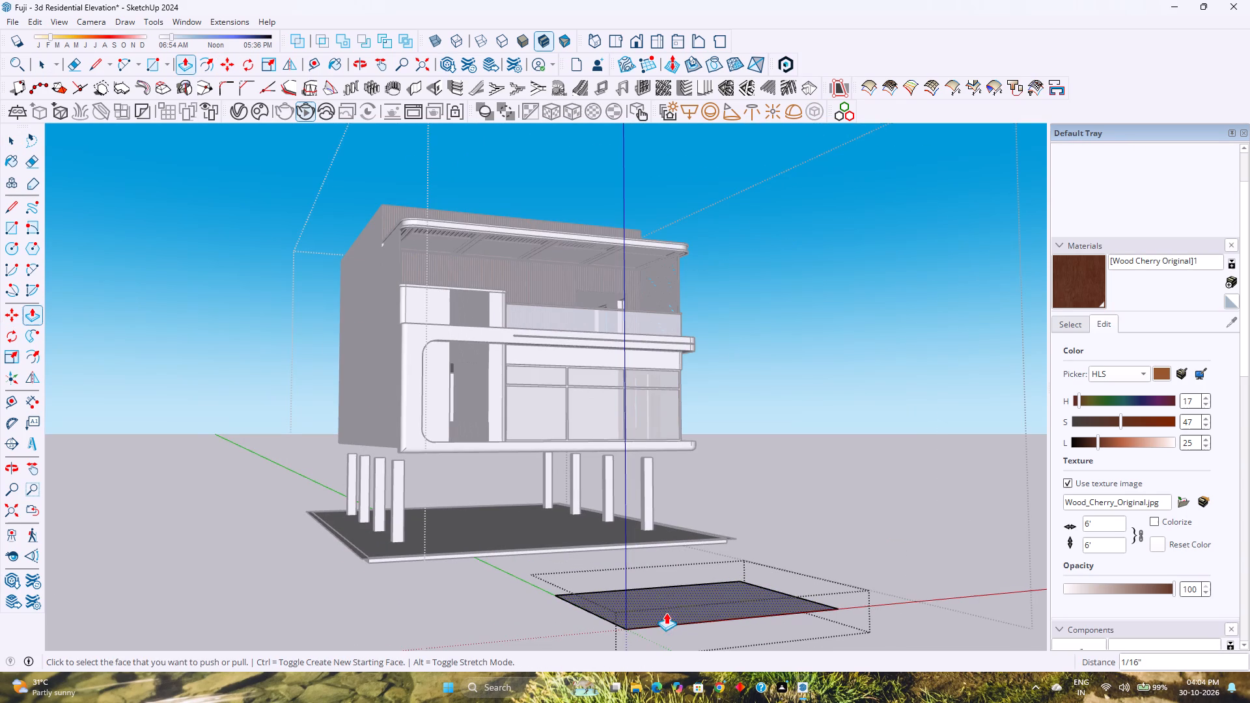
left_click(666, 613)
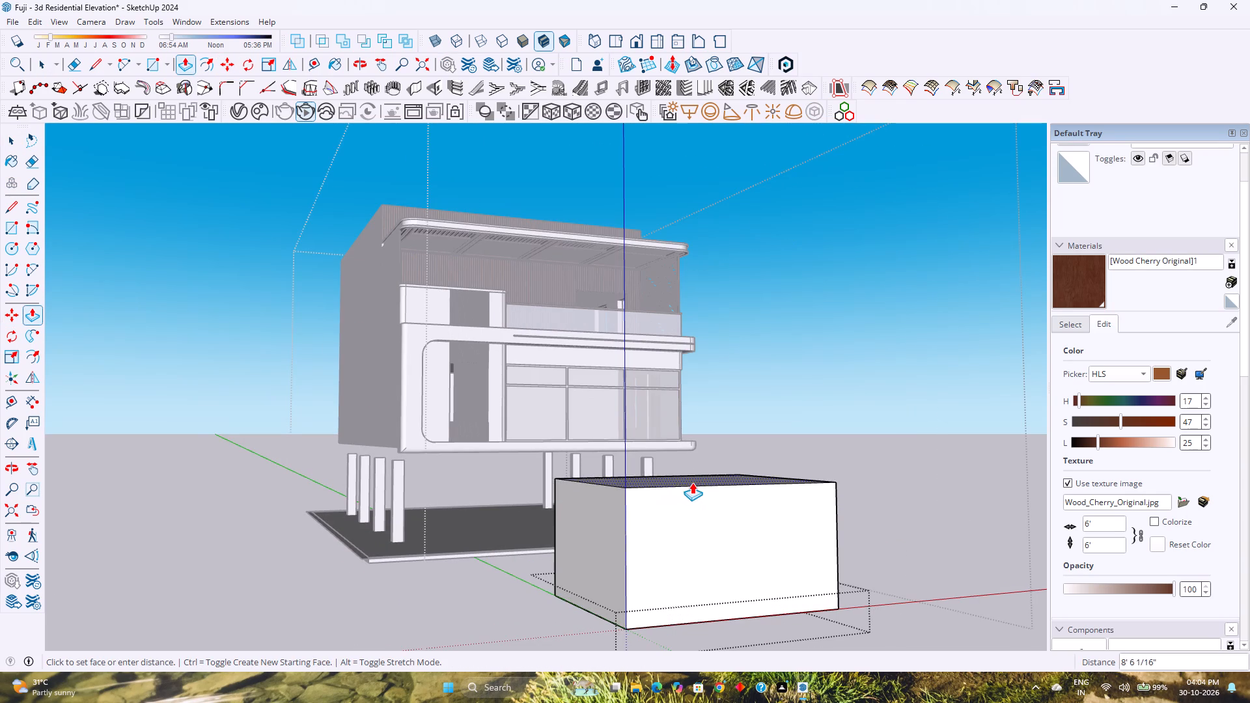
key("1")
key("0")
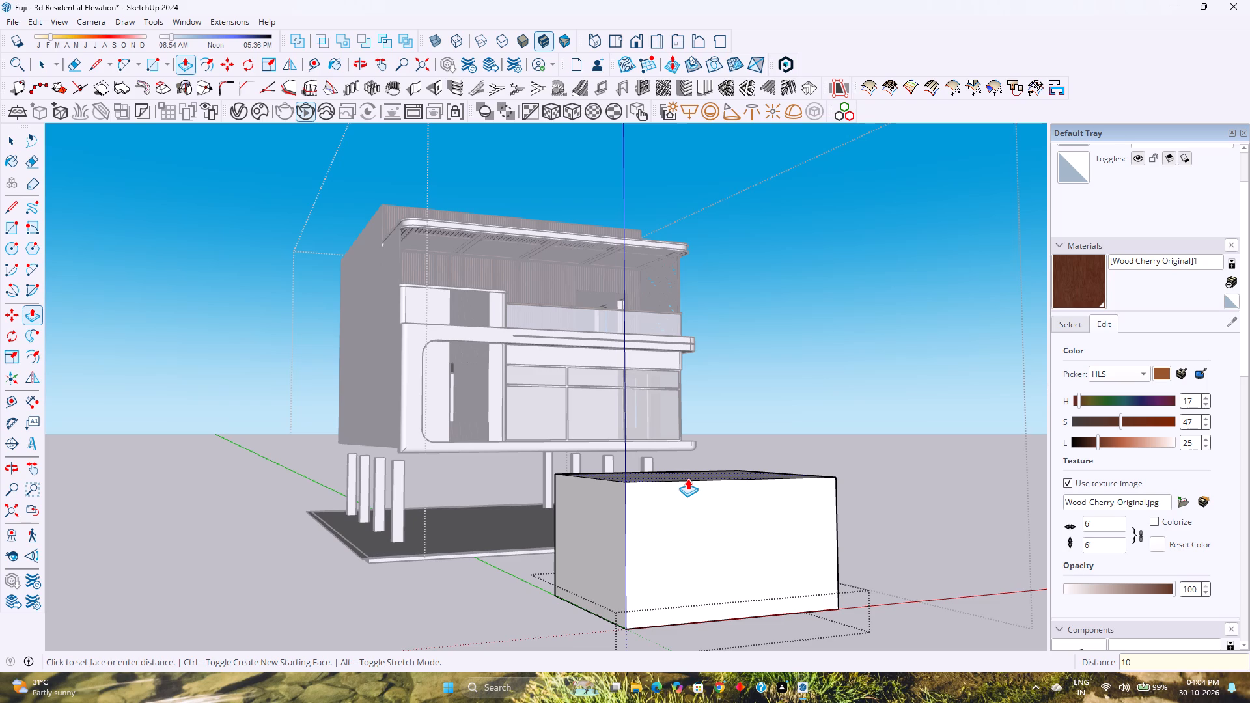
key("BackSpace")
key("BackSpace")
key("5")
key("apostrophe")
key("Return")
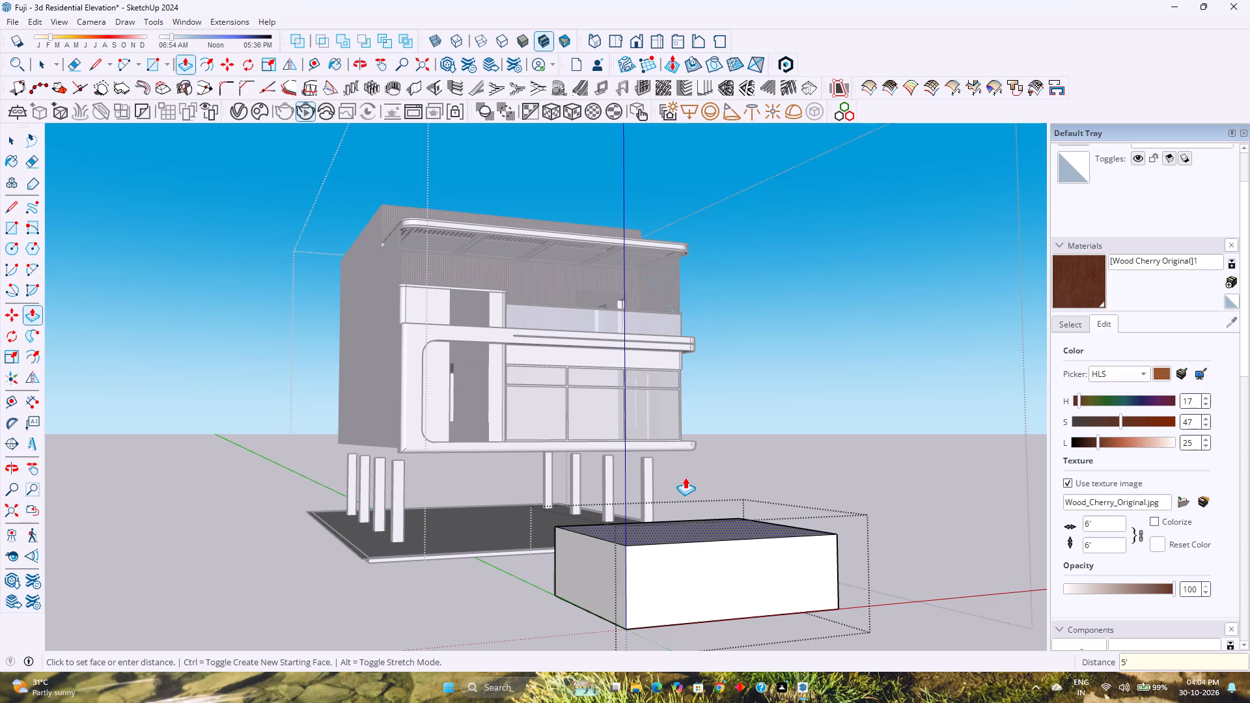
key("space")
key("Escape")
scroll(632, 570, "down", 3)
left_click(632, 569)
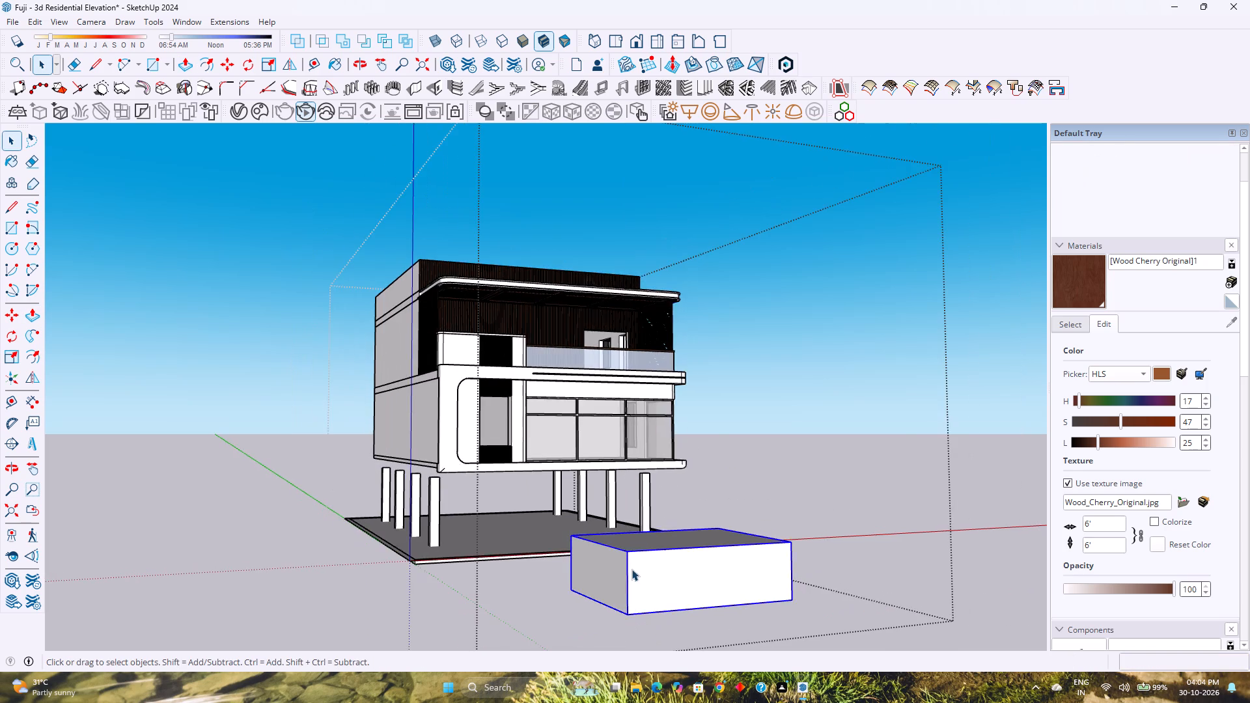
Select all instances of the column component and move them together off the slab to the open area beside the building.
scroll(632, 569, "down", 1)
middle_click_drag(635, 571, 895, 600)
middle_click(896, 600)
scroll(660, 583, "up", 4)
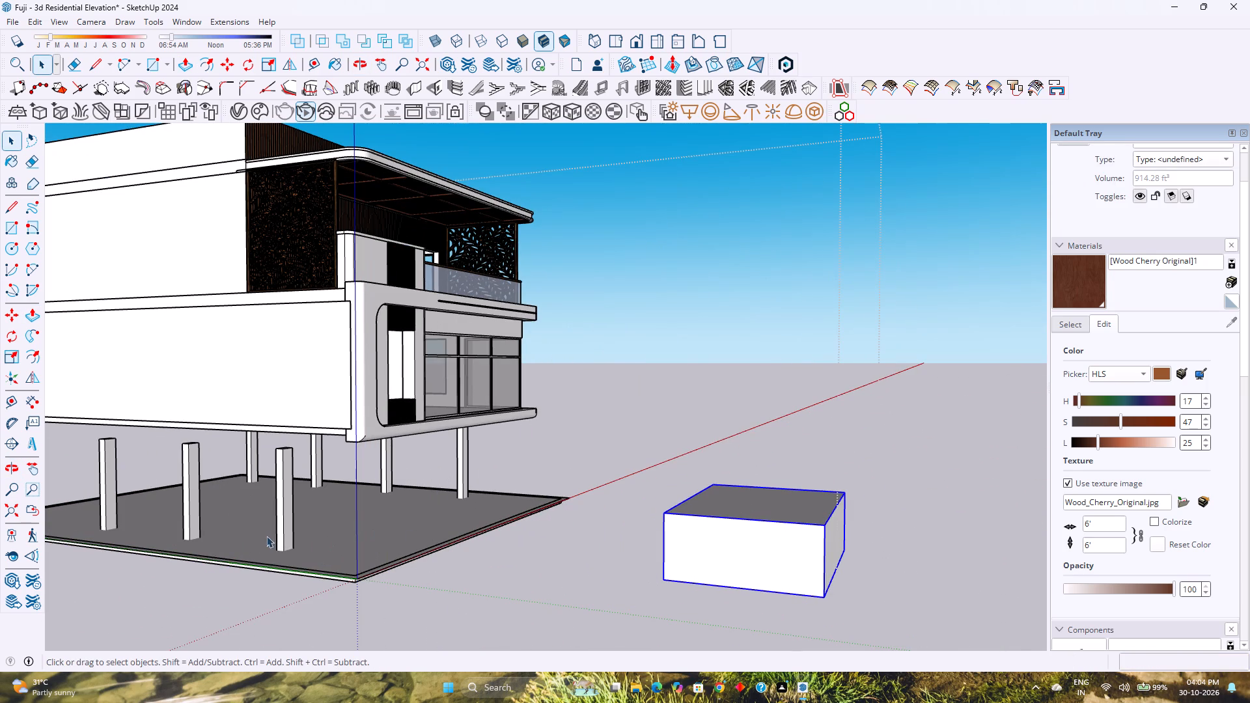
left_click(280, 519)
right_click(280, 519)
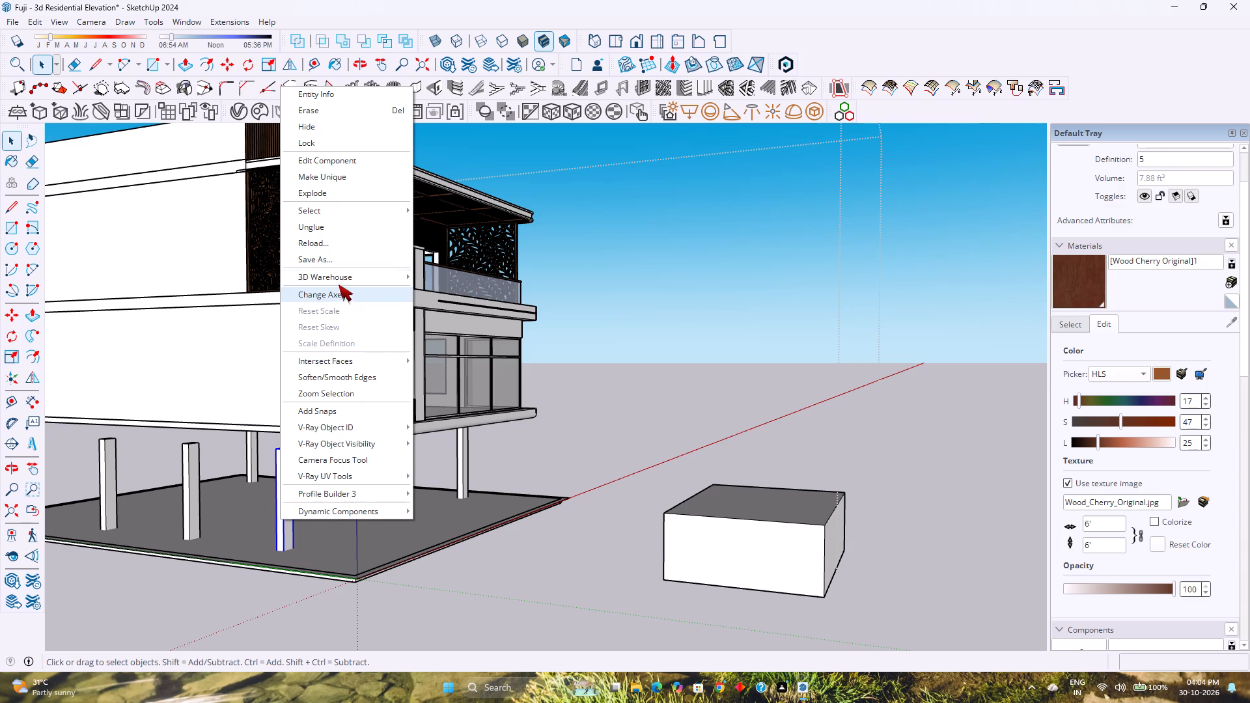
left_click(459, 222)
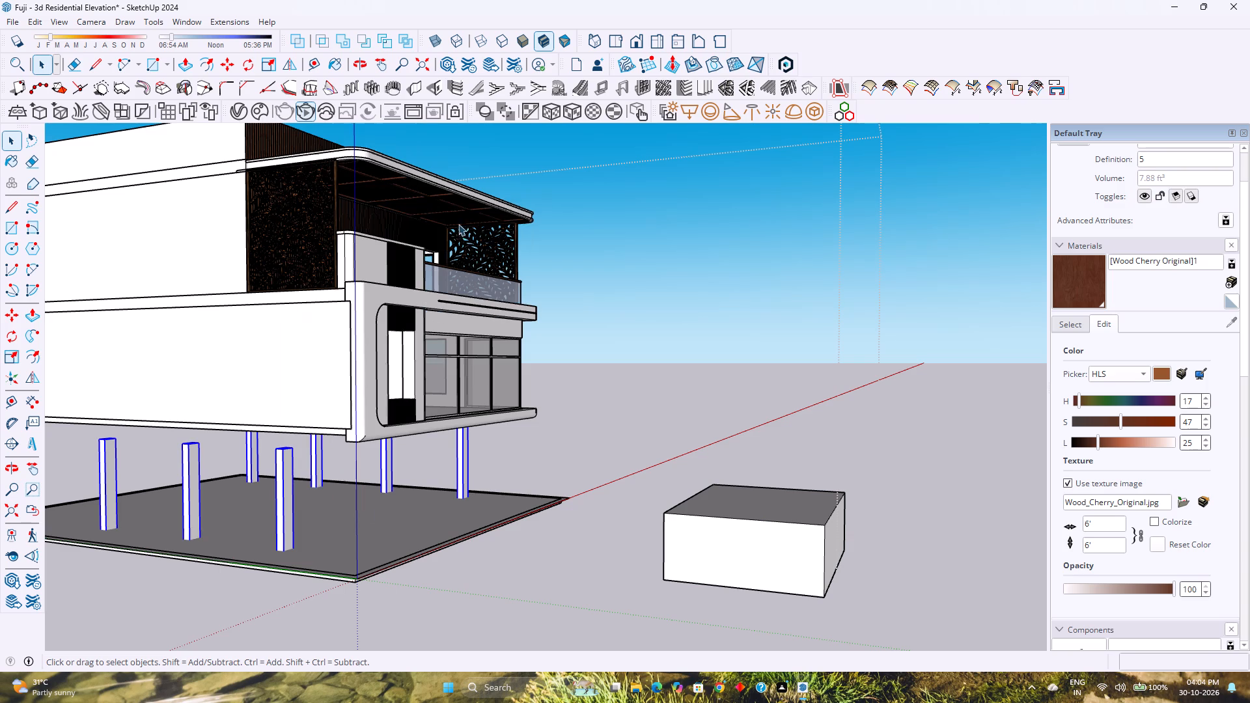
middle_click_drag(294, 569, 431, 498)
middle_click(432, 498)
scroll(408, 500, "up", 3)
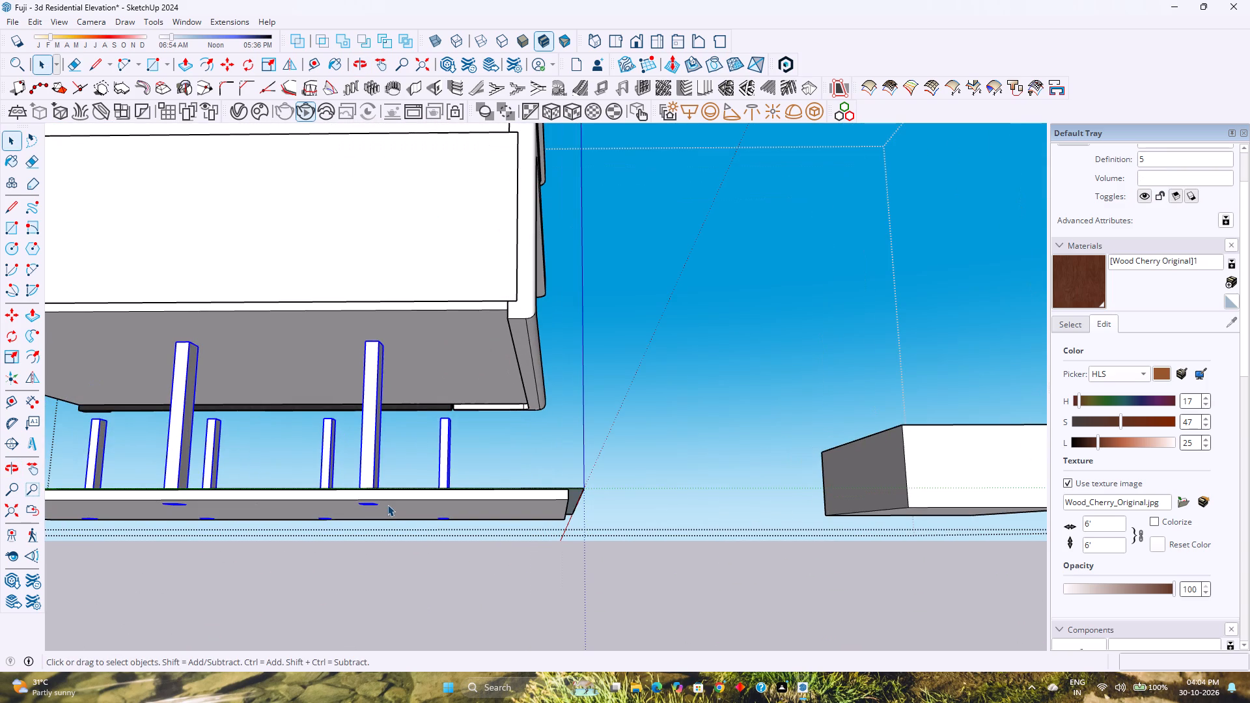
key("m")
scroll(380, 511, "up", 3)
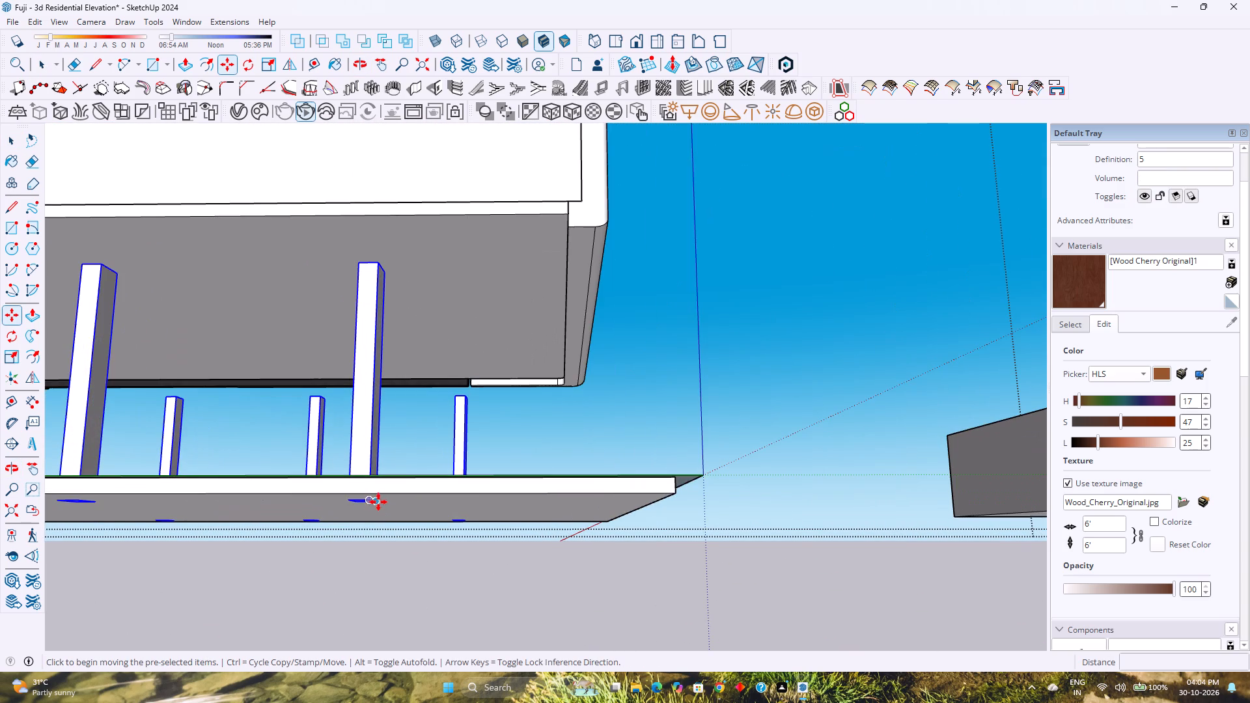
scroll(378, 500, "up", 3)
middle_click_drag(378, 500, 256, 617)
middle_click(256, 617)
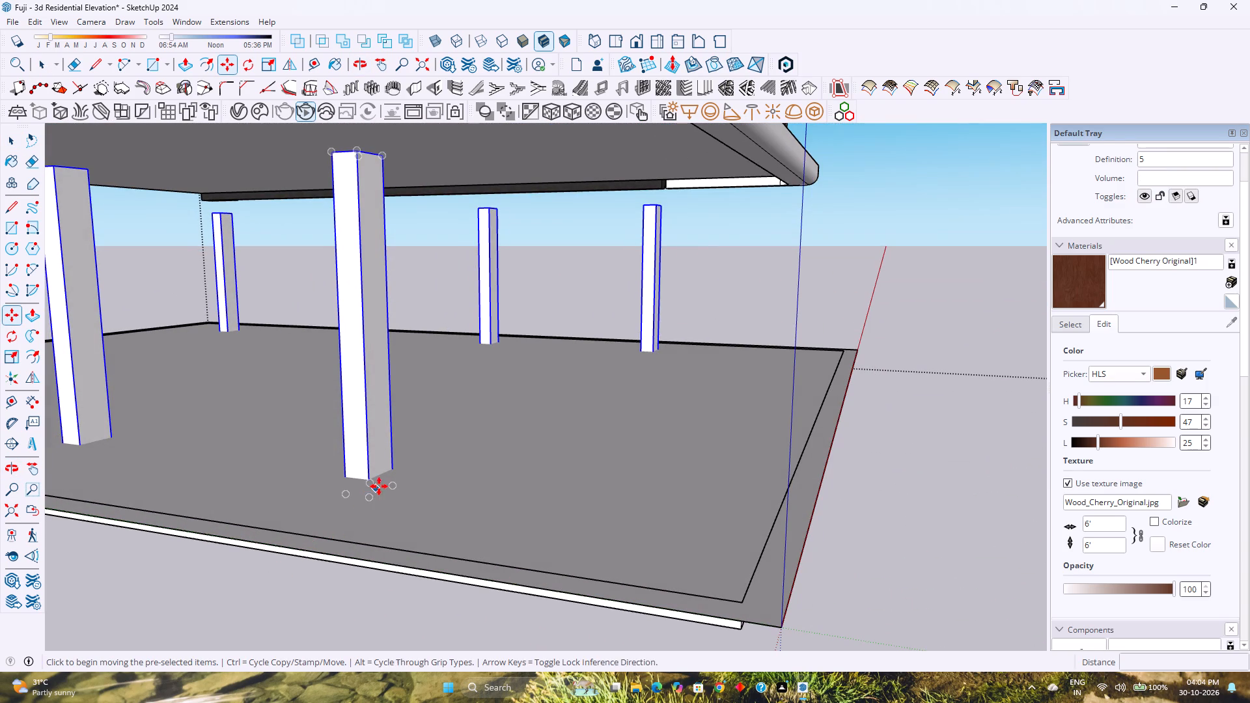
left_click(365, 497)
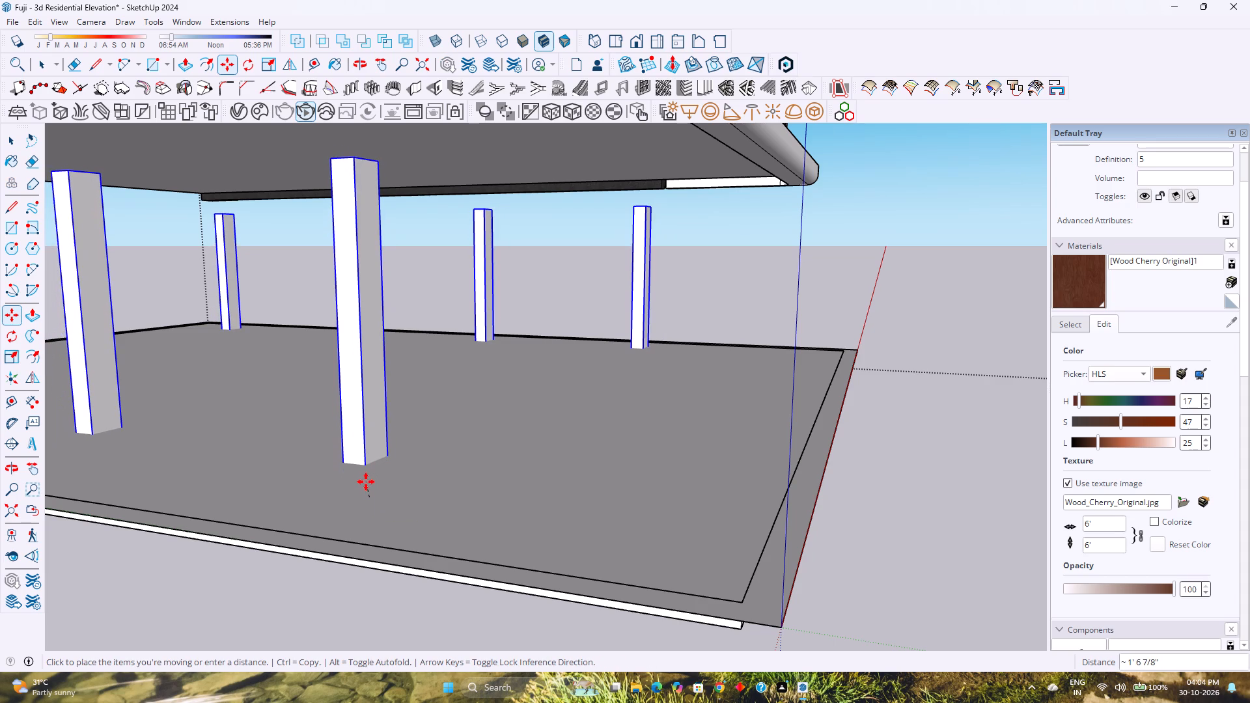
key("Up")
scroll(378, 465, "down", 3)
middle_click_drag(378, 465, 292, 503)
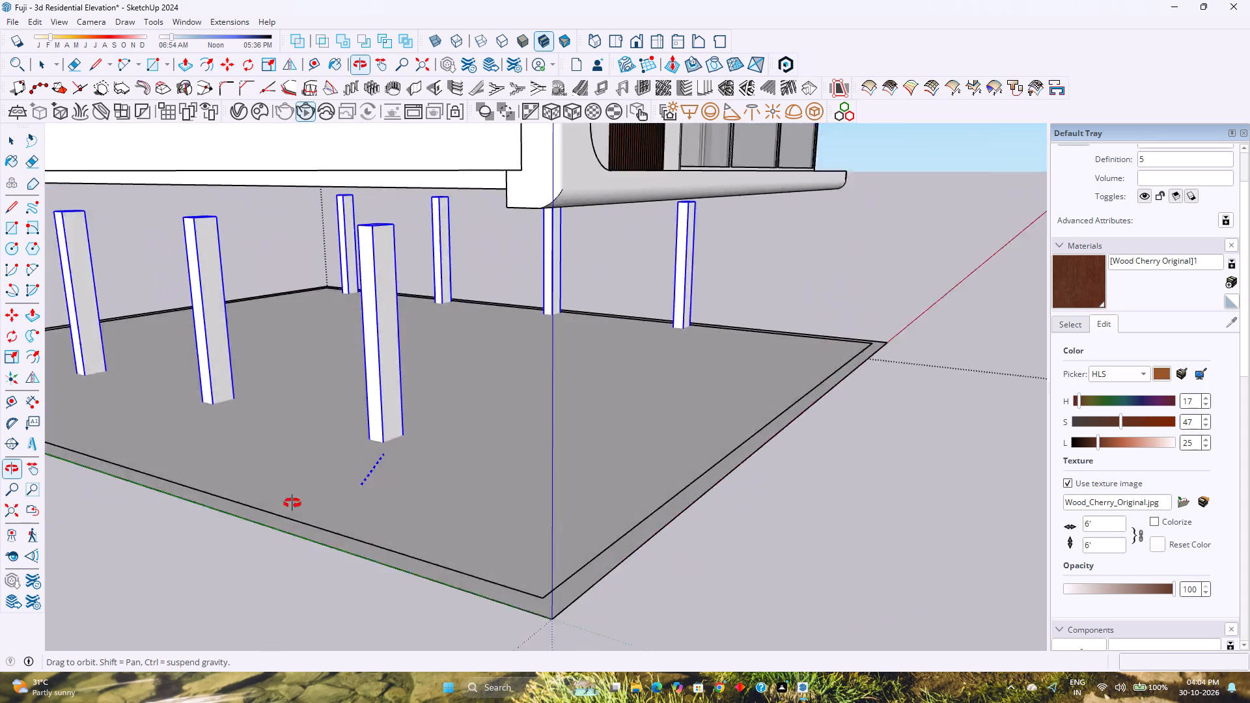
middle_click_drag(292, 503, 161, 561)
scroll(208, 525, "down", 8)
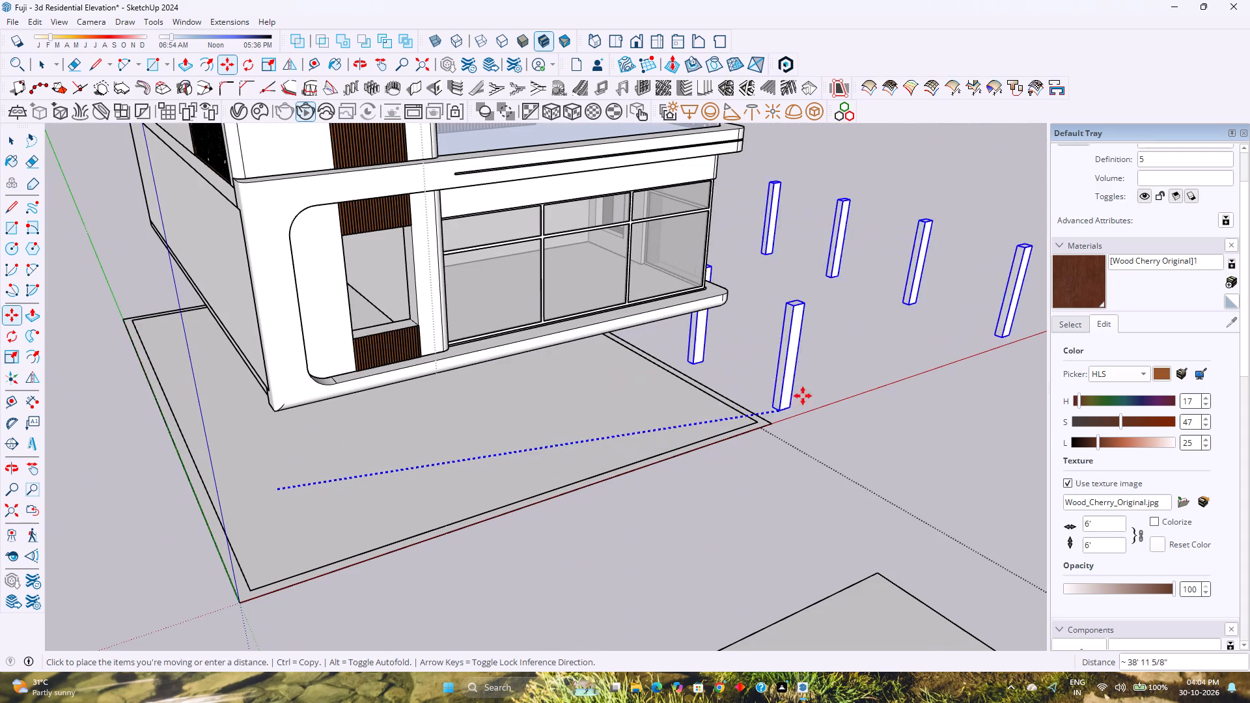
left_click(823, 370)
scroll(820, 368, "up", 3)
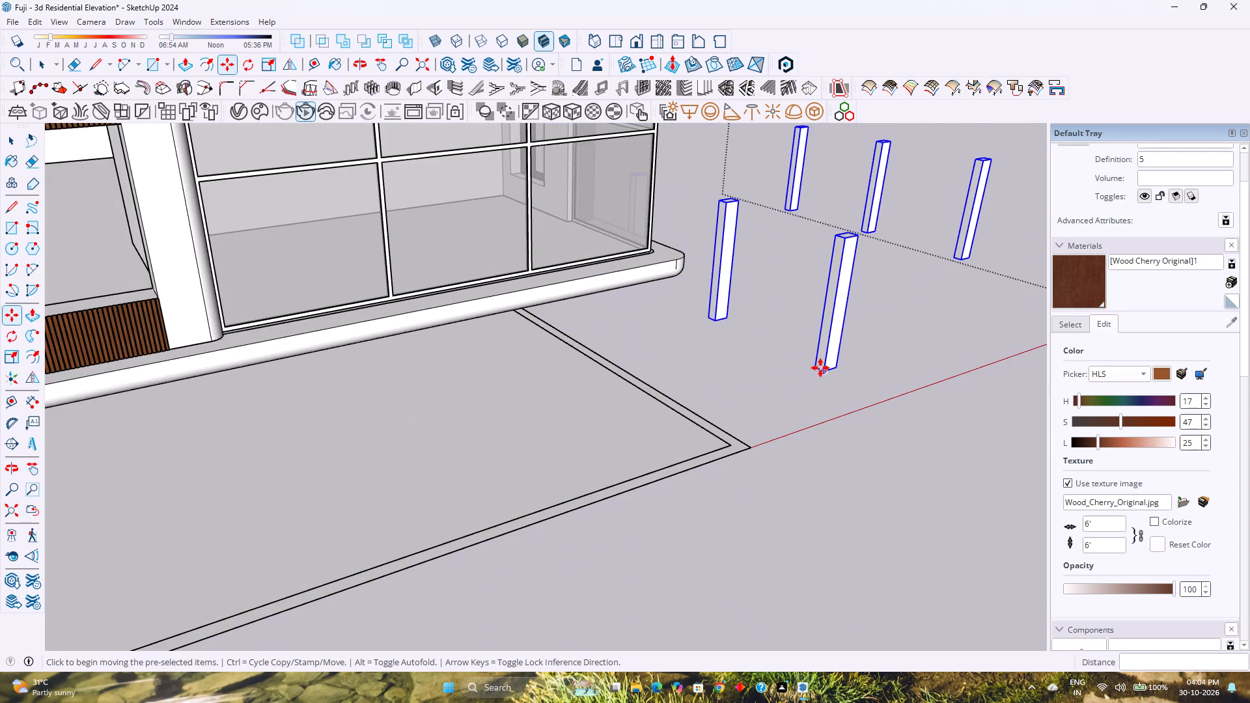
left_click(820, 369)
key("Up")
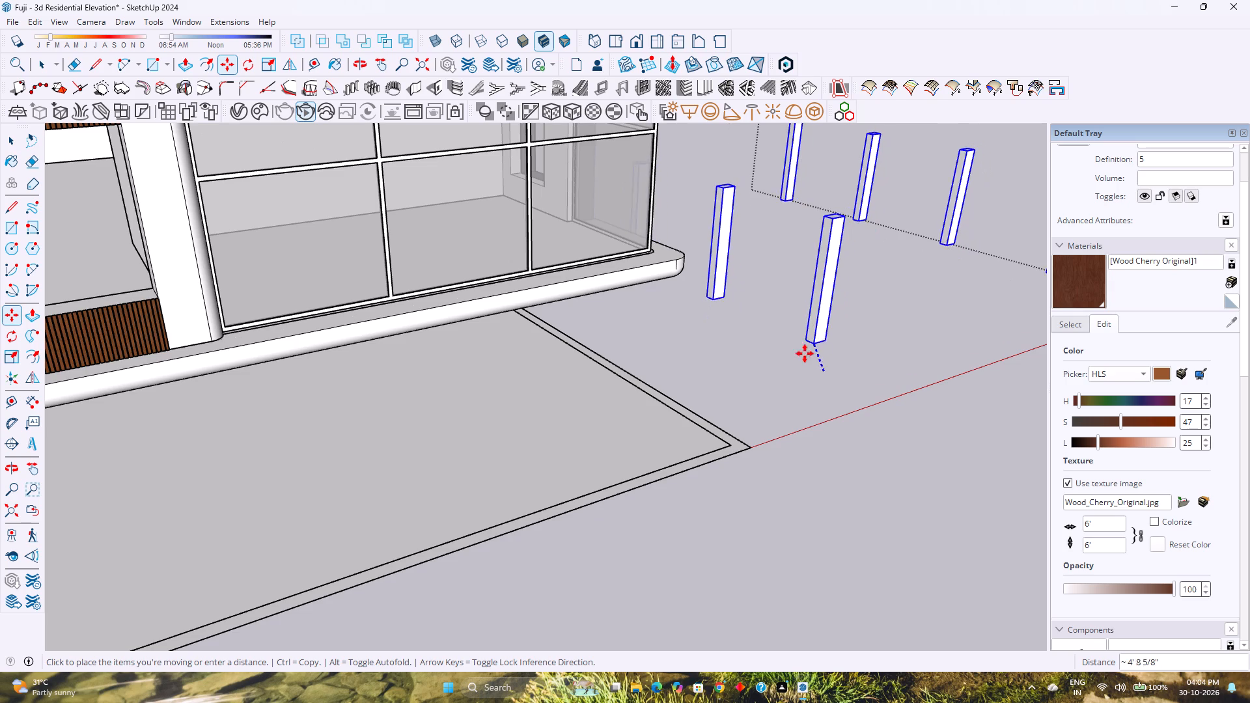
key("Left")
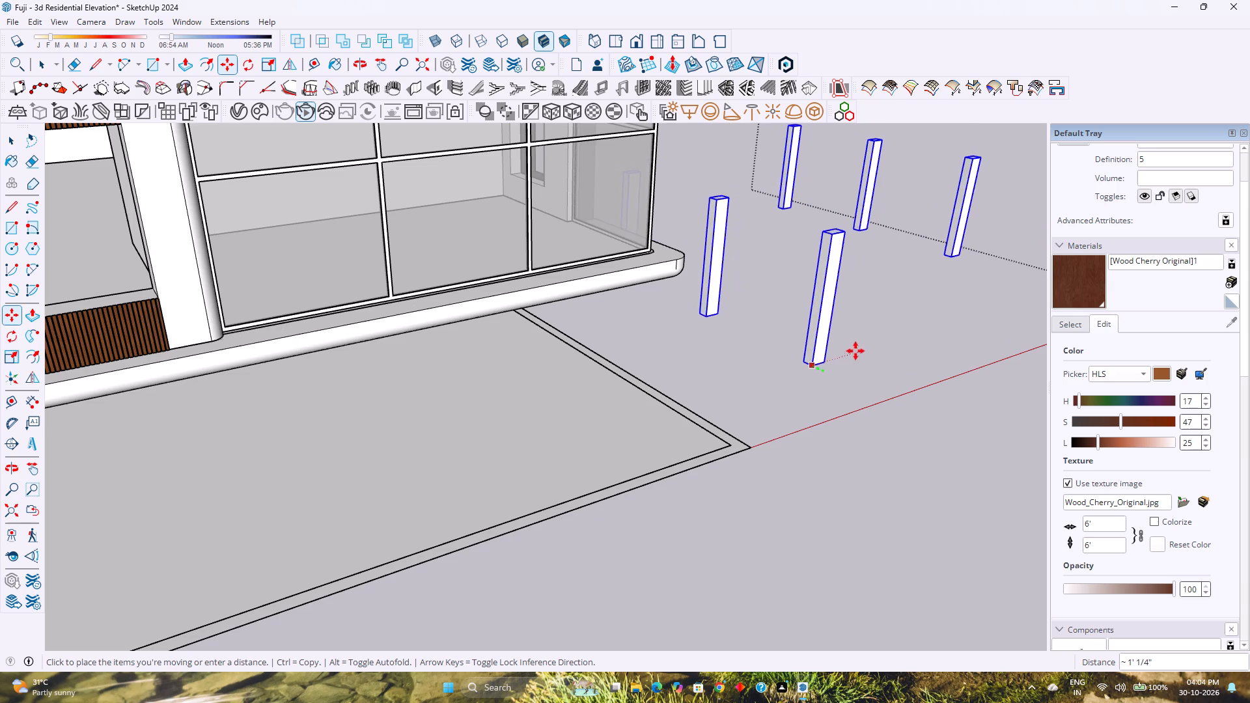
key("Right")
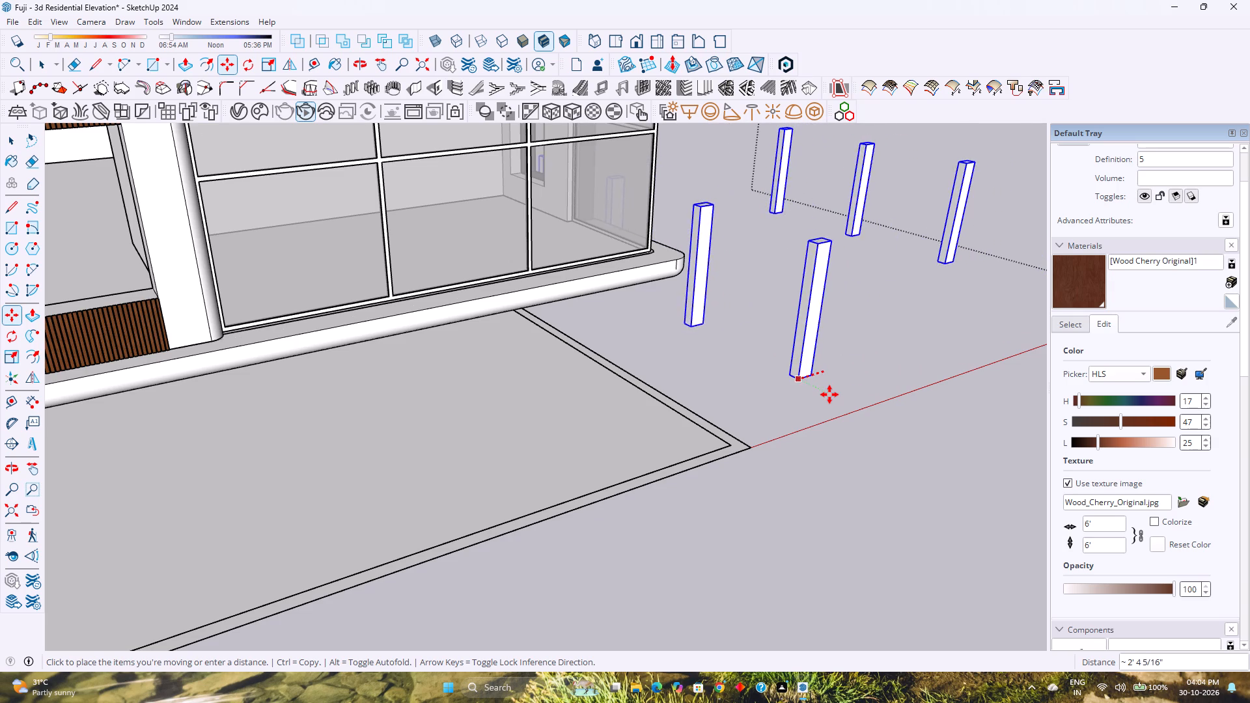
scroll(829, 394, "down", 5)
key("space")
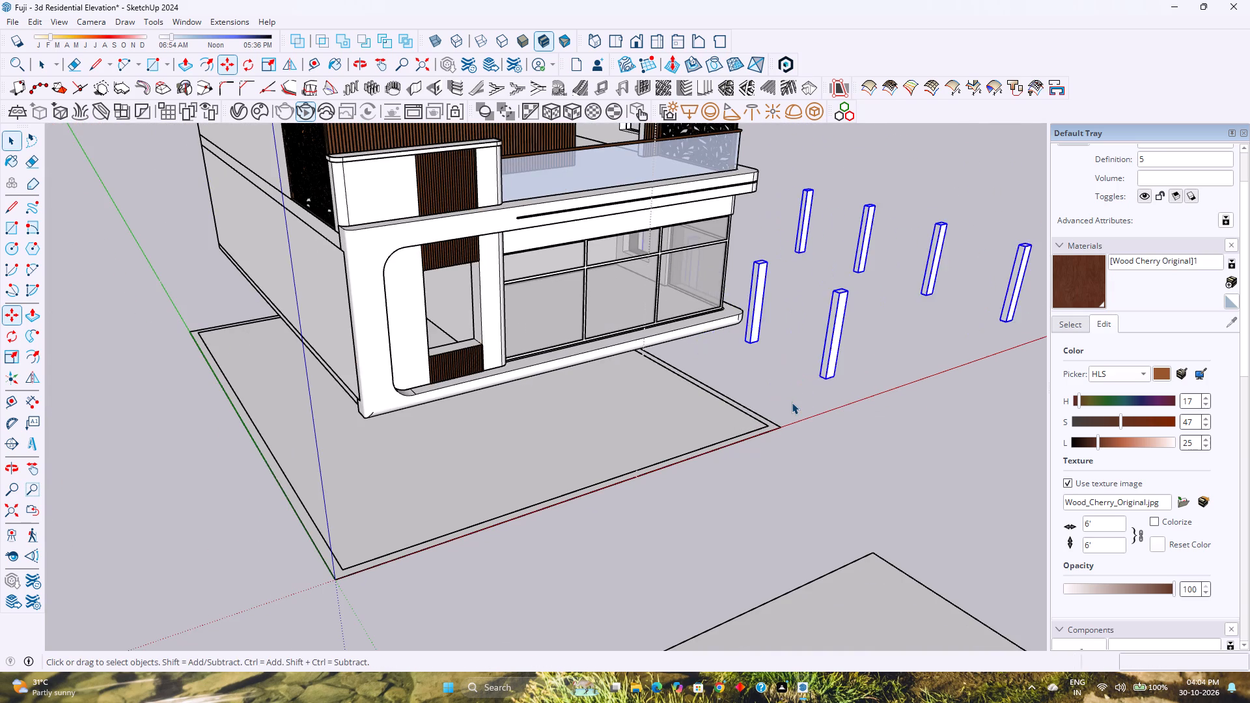
Examine the building, ground slab, box and relocated columns from several angles.
scroll(792, 402, "down", 2)
middle_click_drag(792, 407, 747, 376)
middle_click(740, 369)
scroll(738, 368, "down", 2)
key("Escape")
scroll(738, 377, "down", 2)
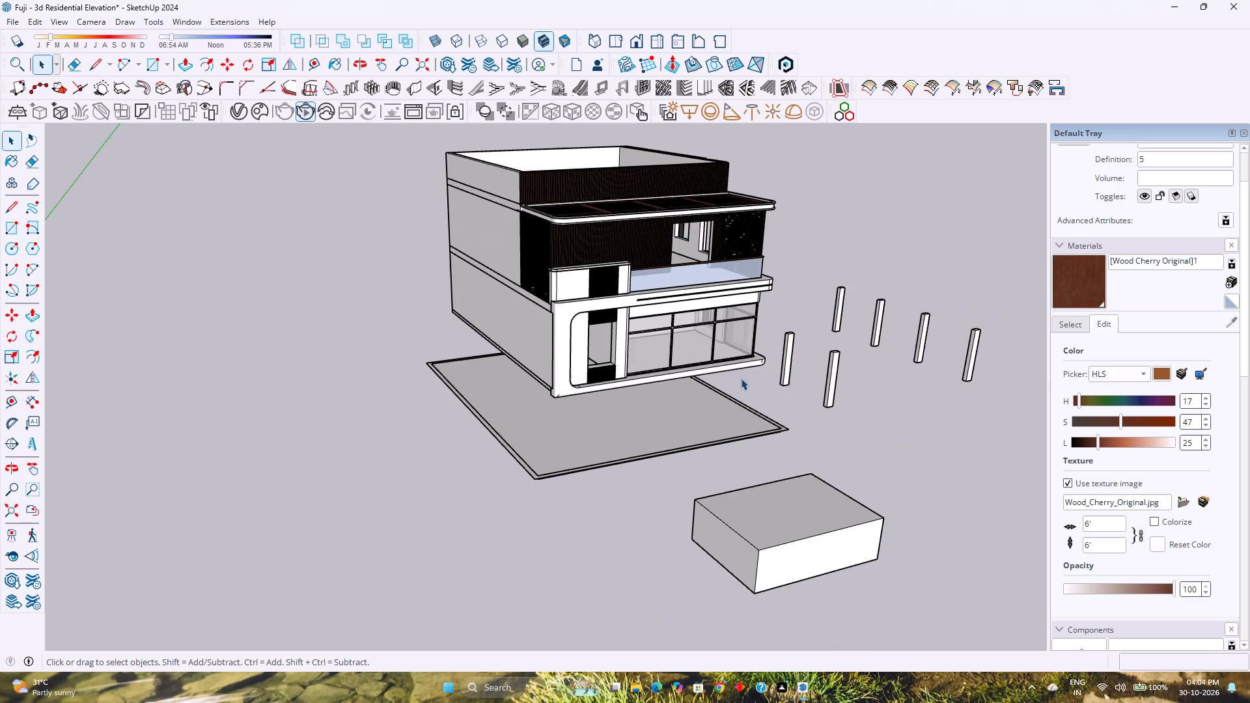
middle_click_drag(770, 417, 566, 393)
middle_click(566, 393)
middle_click_drag(566, 396, 549, 469, "shift")
middle_click_drag(543, 478, 648, 398)
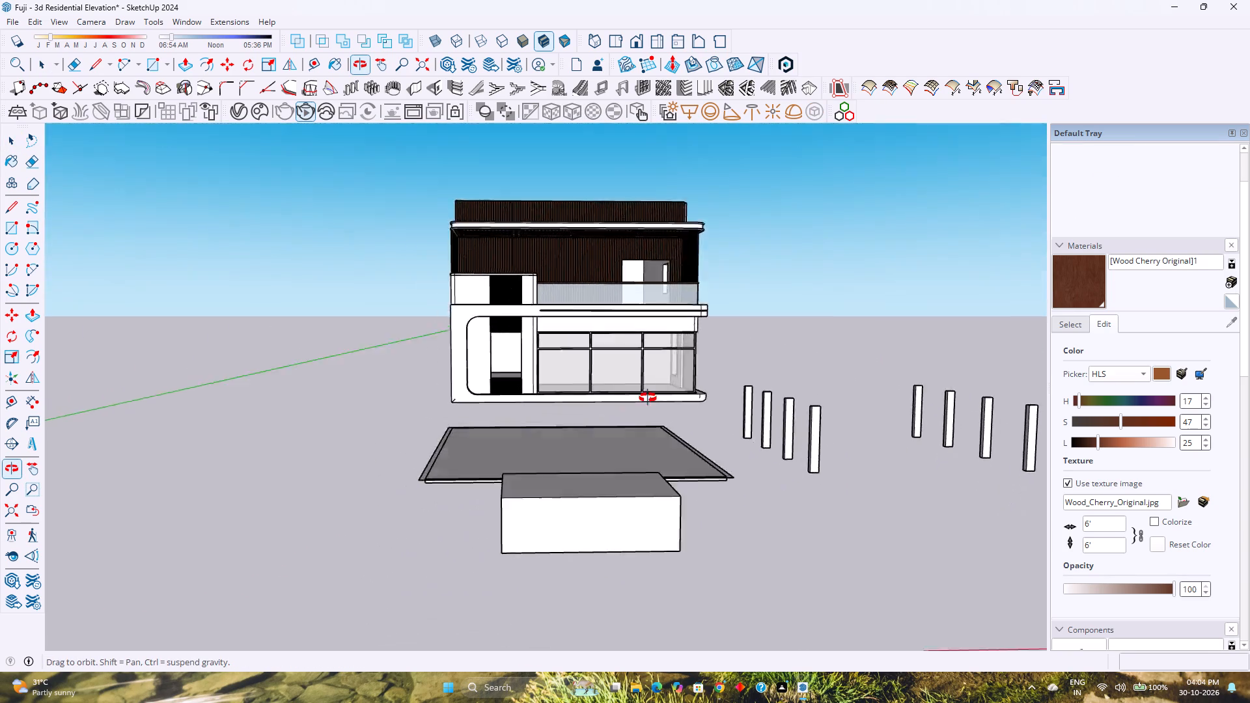
middle_click_drag(648, 398, 839, 366)
middle_click(839, 366)
scroll(794, 399, "up", 4)
middle_click_drag(794, 399, 652, 443)
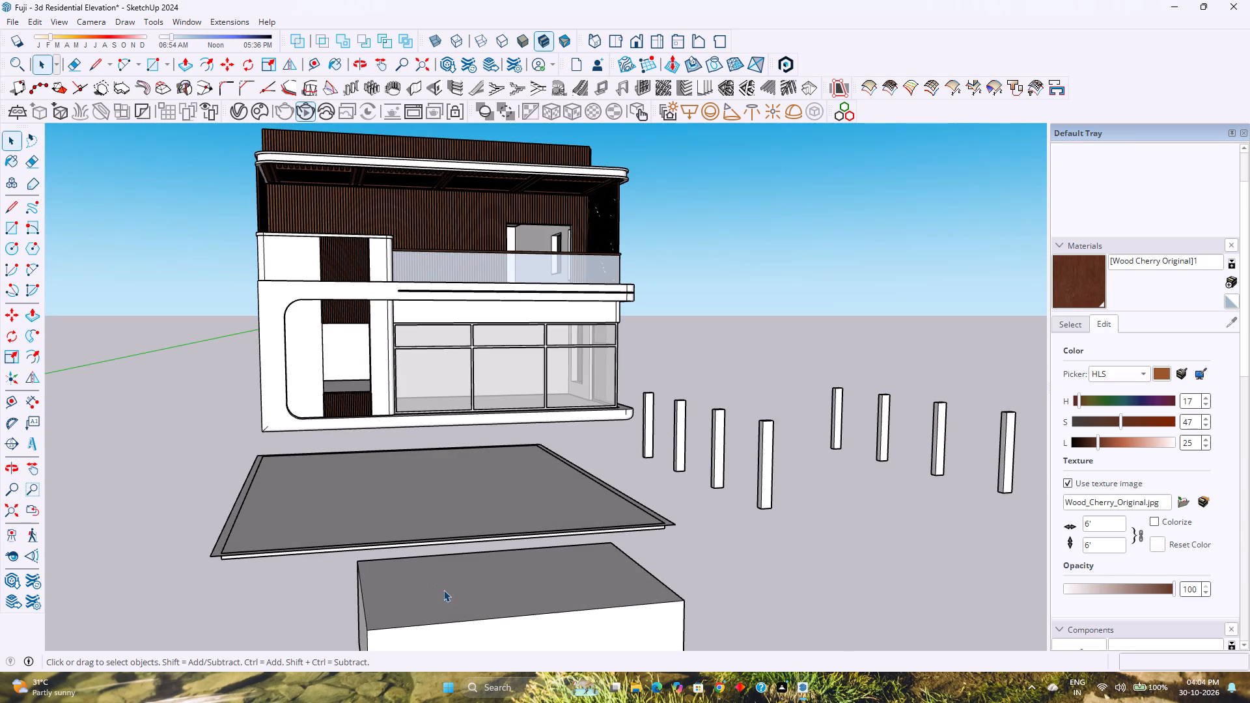
Examine the building, the ground slab and the box in front of it from the side.
left_click(443, 590)
scroll(432, 553, "down", 3)
middle_click_drag(428, 550, 839, 516)
double_click(962, 481)
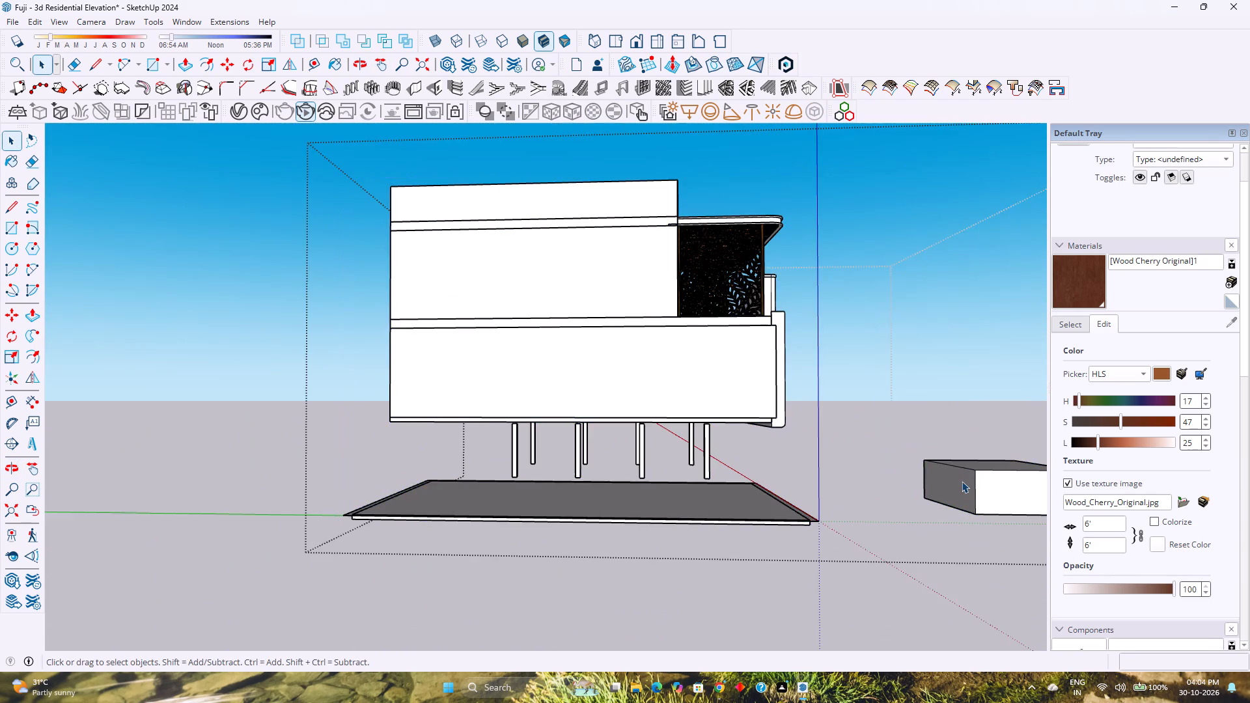
scroll(962, 481, "up", 1)
middle_click_drag(962, 481, 896, 503)
middle_click(894, 503)
scroll(894, 503, "down", 2)
left_click(958, 536)
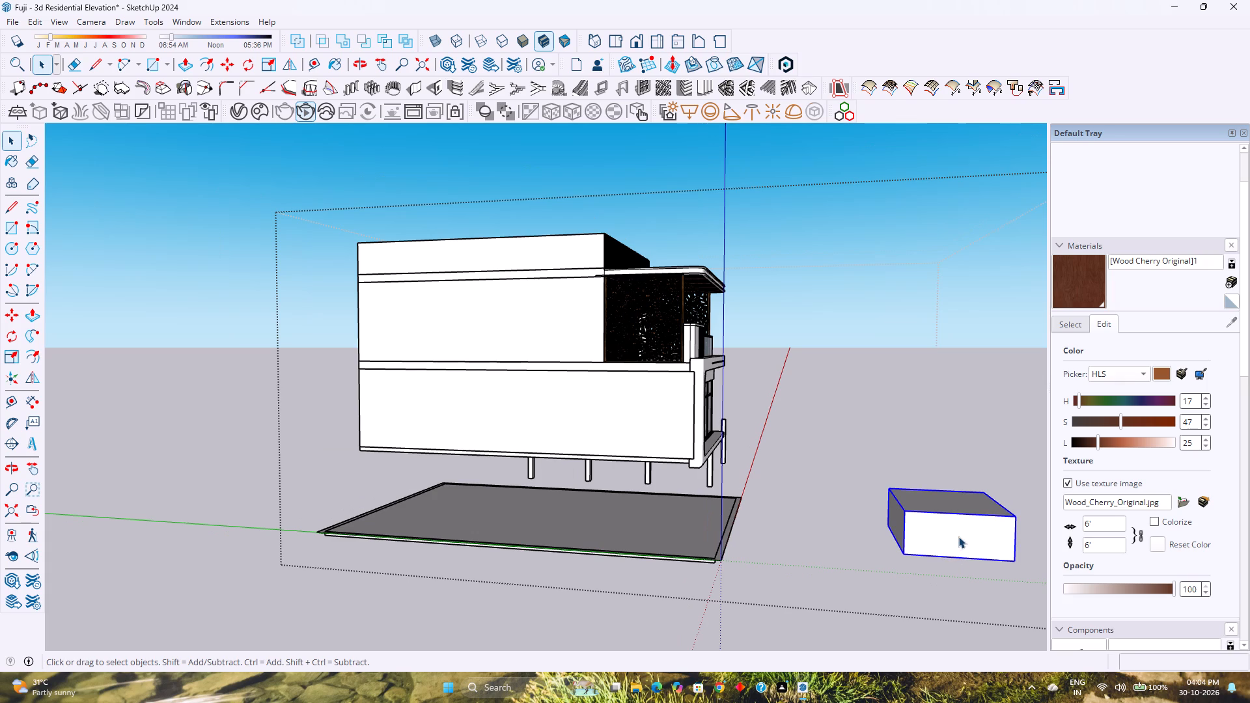
Undo the column relocation, the 5' box extrusion, the rectangle group's move and the rectangle drawn between the columns.
key("ctrl+z")
key("ctrl+z")
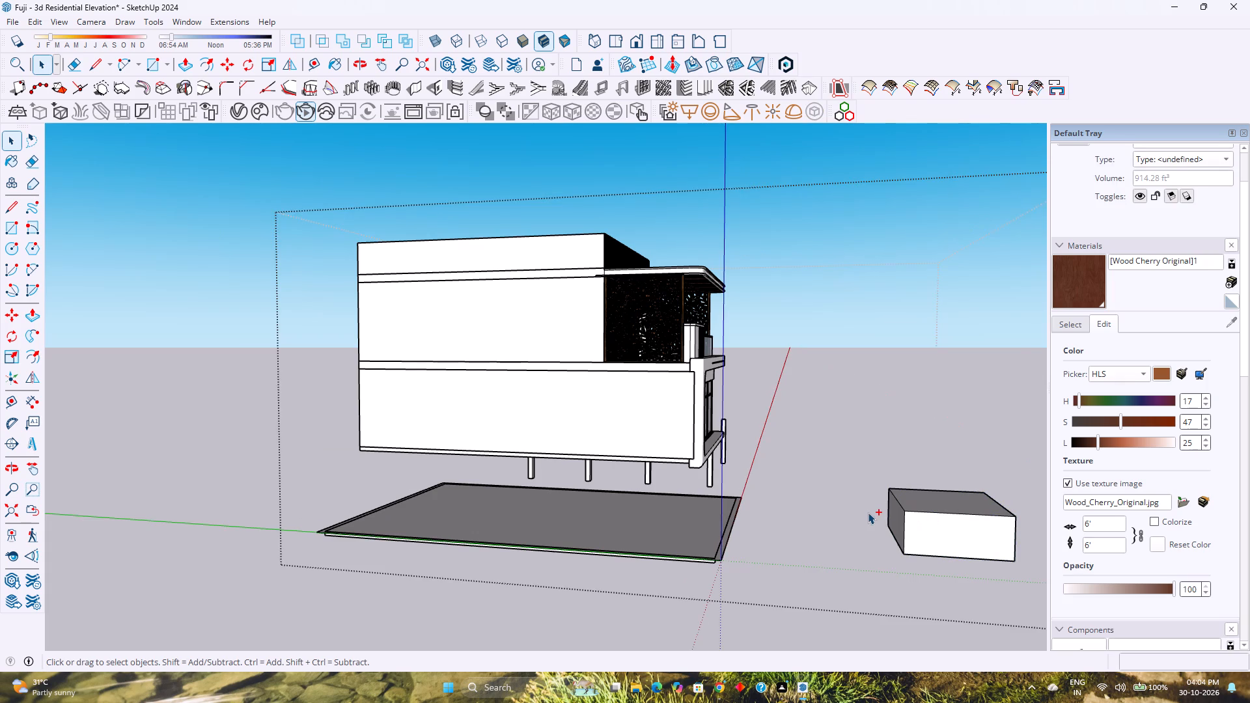
key("ctrl+z")
key("ctrl+z")
key("ctrl+z")
key("ctrl+z")
key("ctrl+z")
key("ctrl+z")
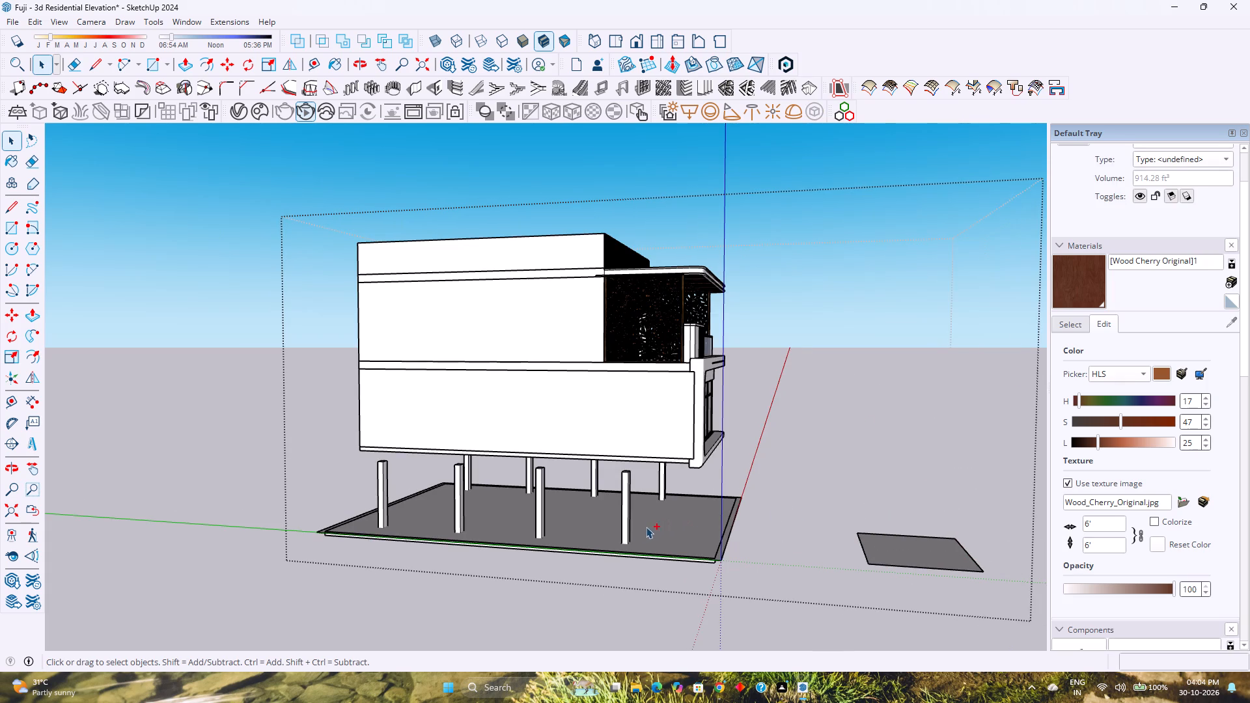
key("ctrl+z")
key("ctrl+z")
key("ctrl+z")
key("ctrl+z")
key("ctrl+z")
key("ctrl+z")
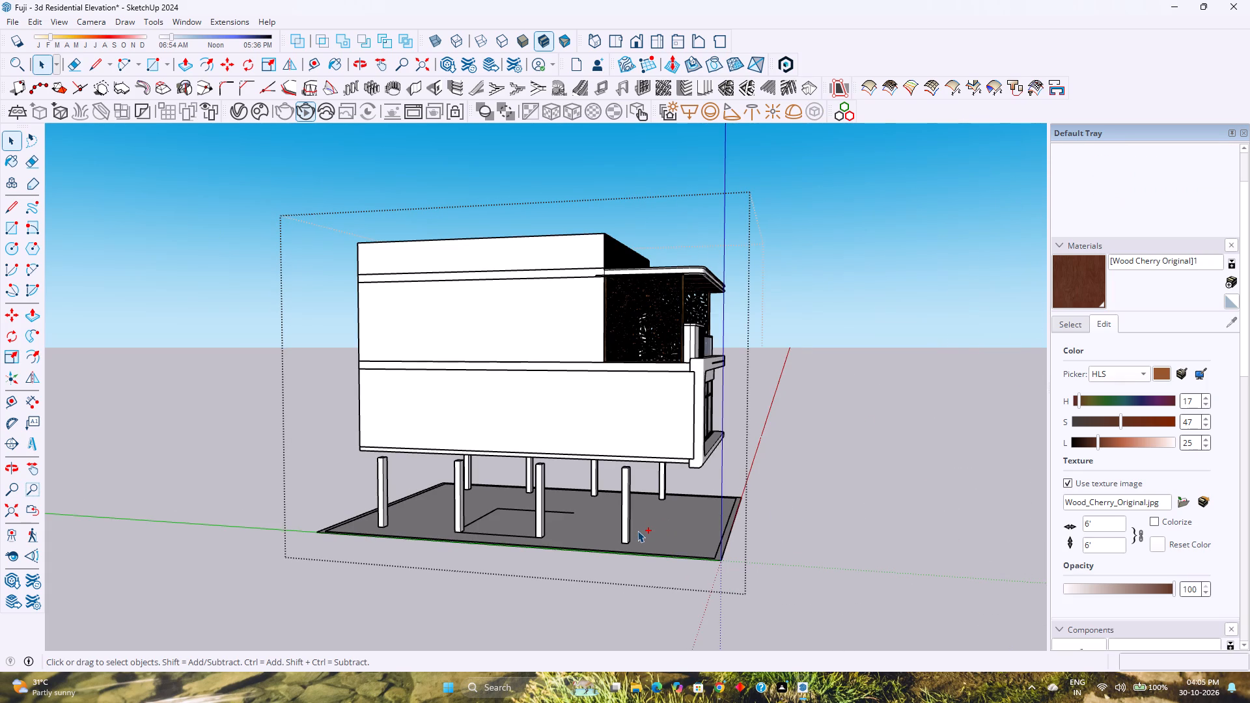
key("ctrl+z")
key("ctrl+z")
key("ctrl+z")
Delete the large inner face of the ground slab inside its border.
left_click(678, 538)
key("Delete")
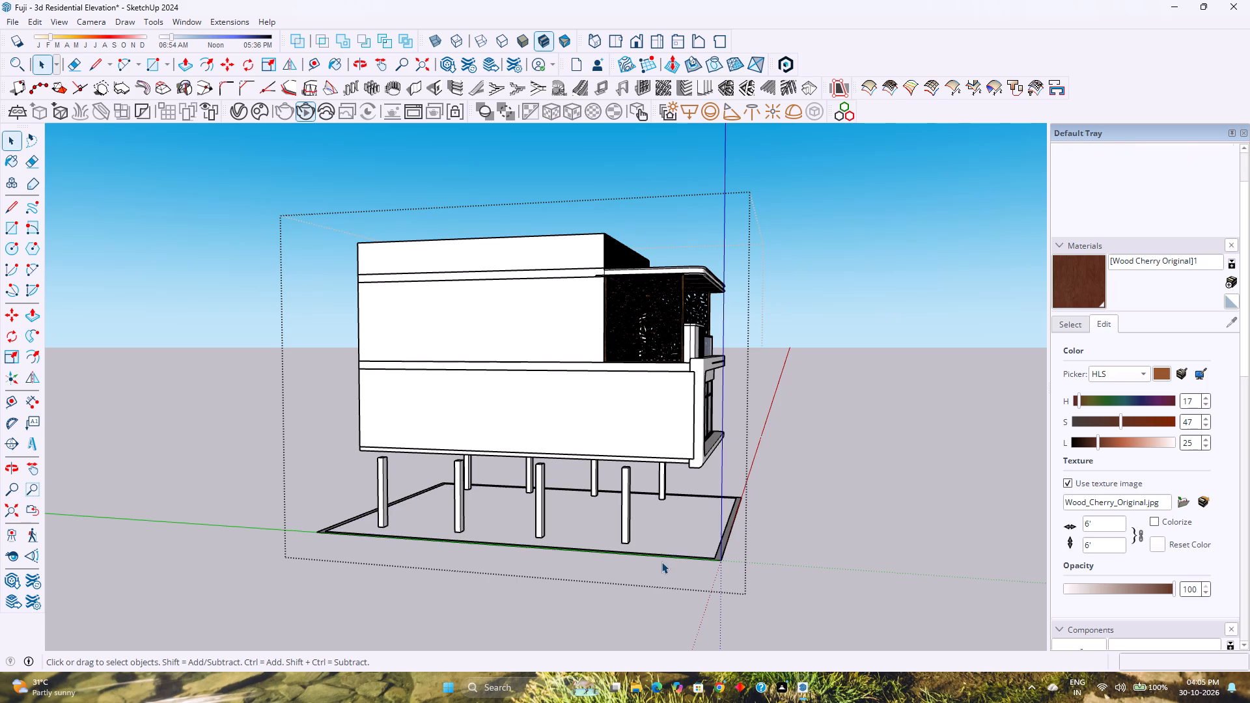
Select all instances of the column component and move them together along the red axis to the open area beside the building.
middle_click_drag(671, 554, 378, 552)
middle_click(378, 552)
scroll(476, 557, "up", 3)
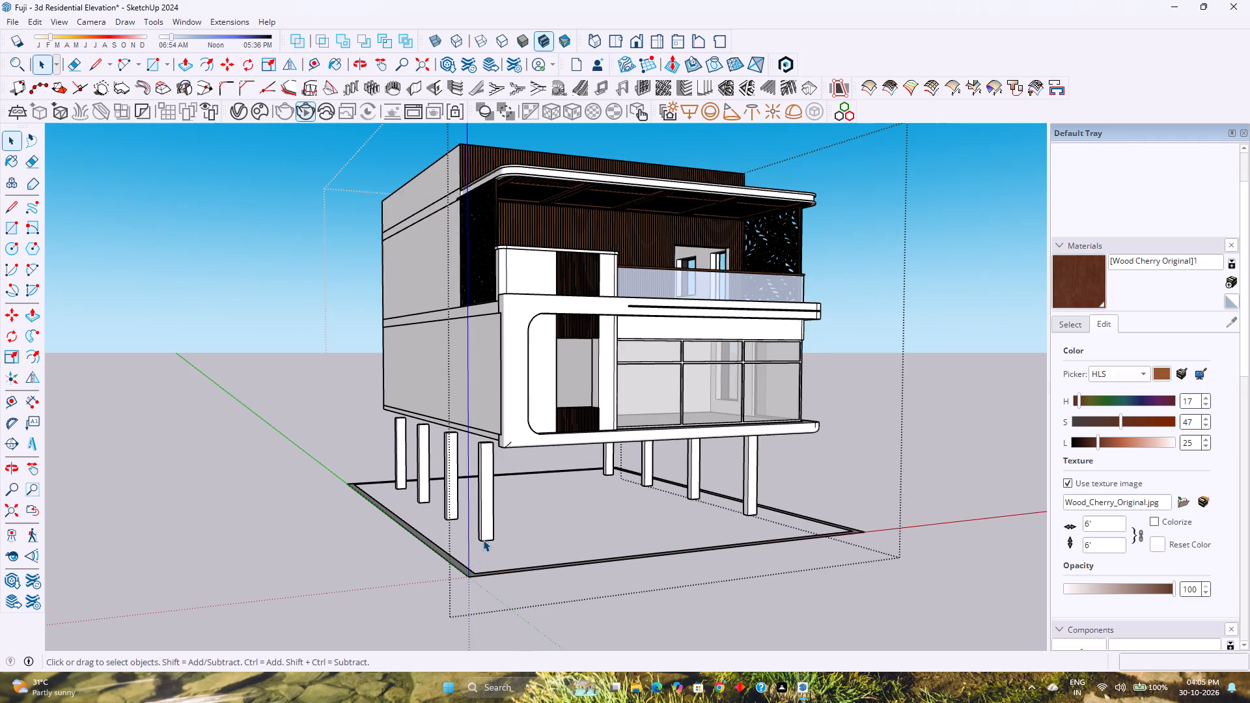
scroll(488, 534, "up", 2)
middle_click_drag(488, 535, 626, 551)
middle_click(626, 551)
scroll(626, 556, "up", 7)
middle_click_drag(627, 555, 414, 566)
middle_click(413, 566)
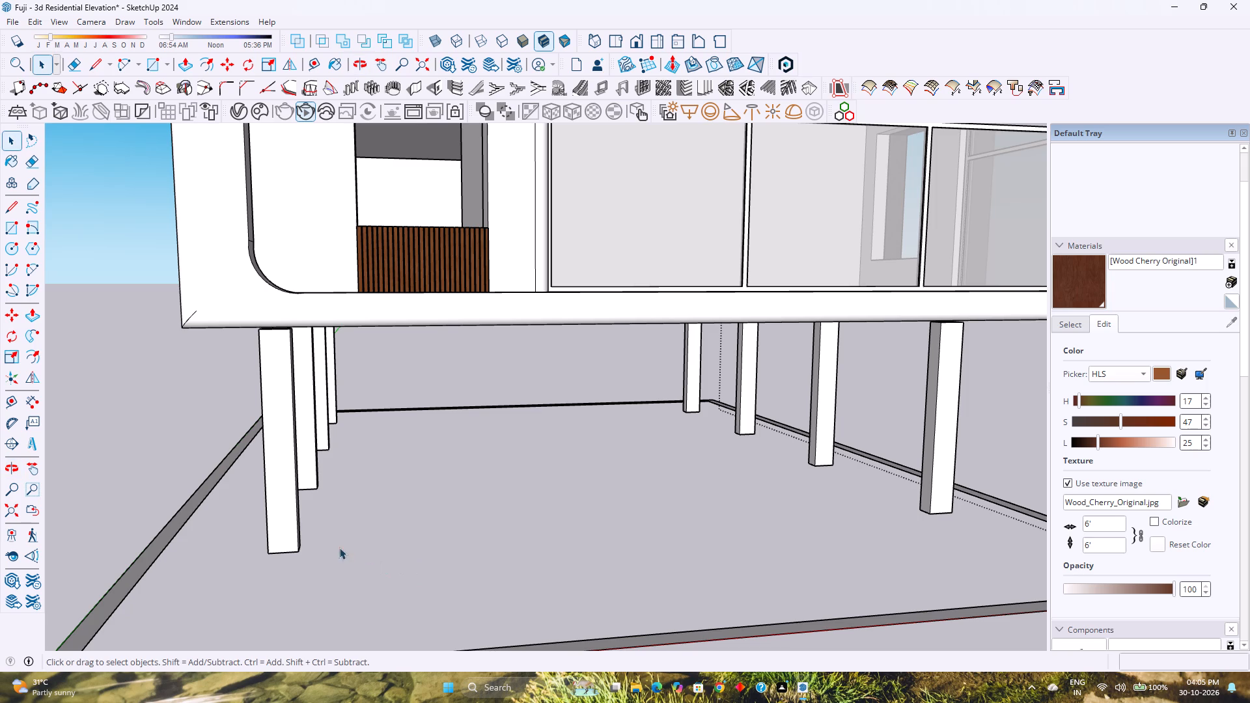
left_click(295, 526)
right_click(295, 526)
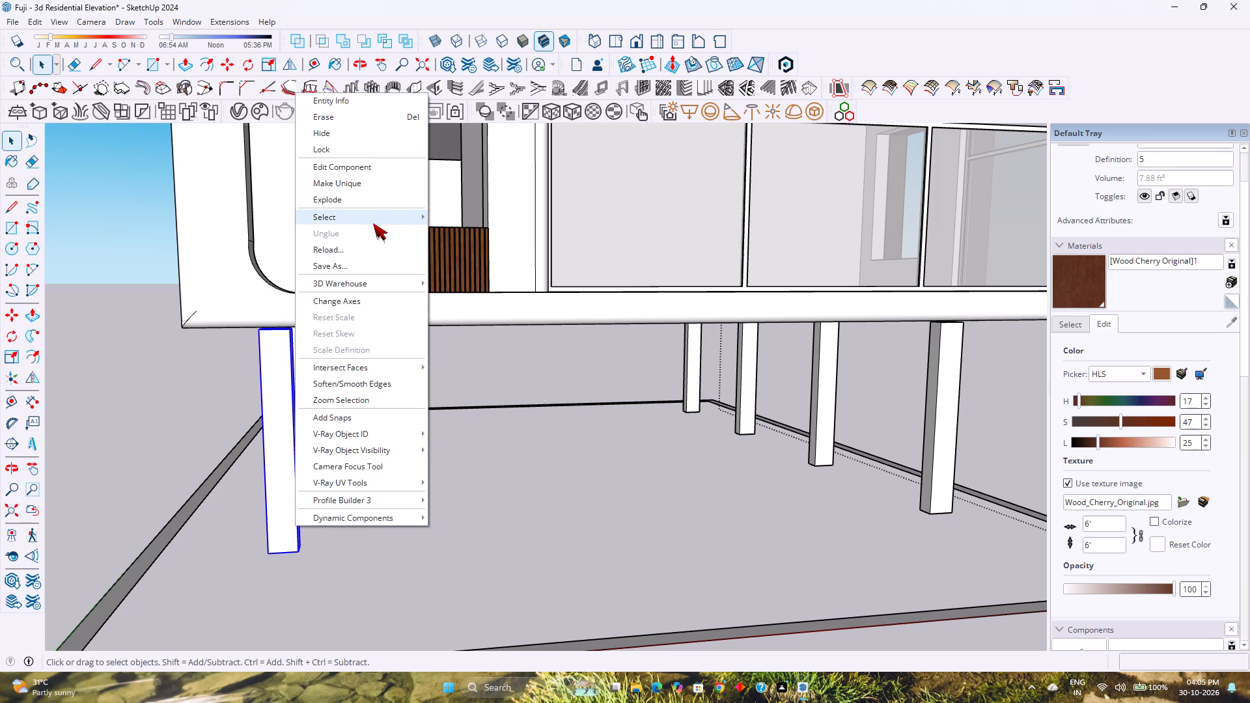
left_click(455, 232)
scroll(436, 445, "down", 2)
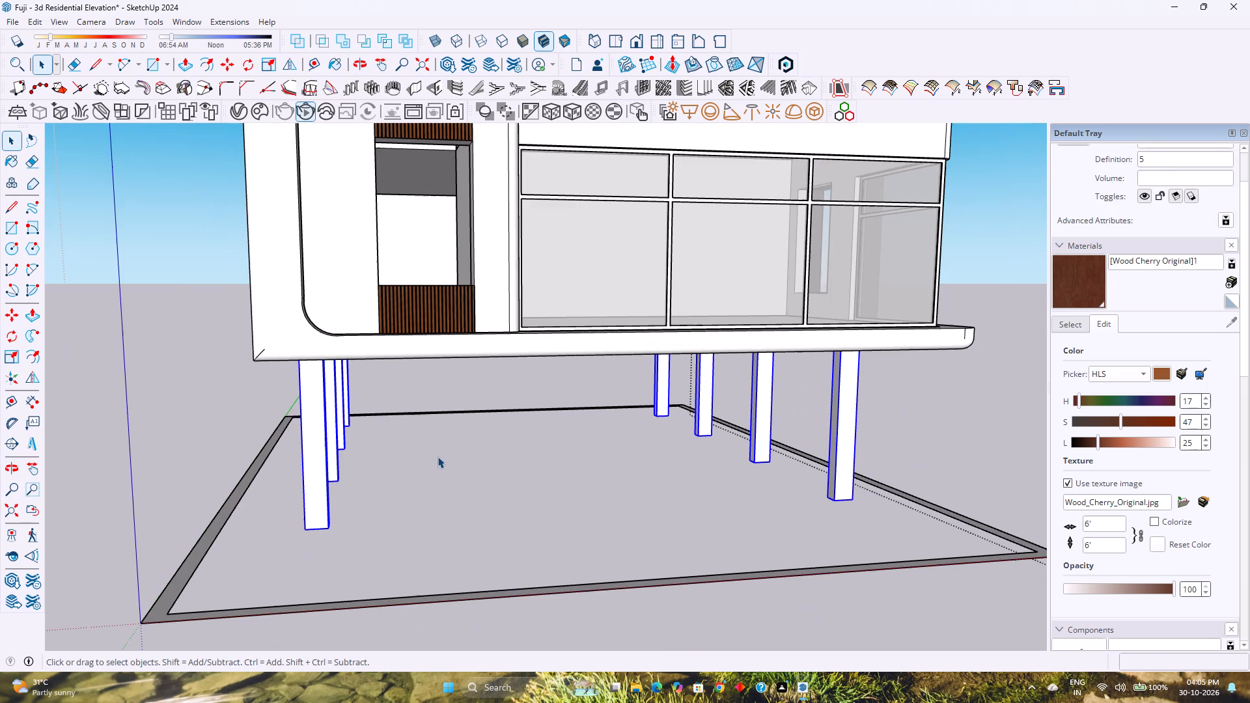
key("m")
left_click(298, 532)
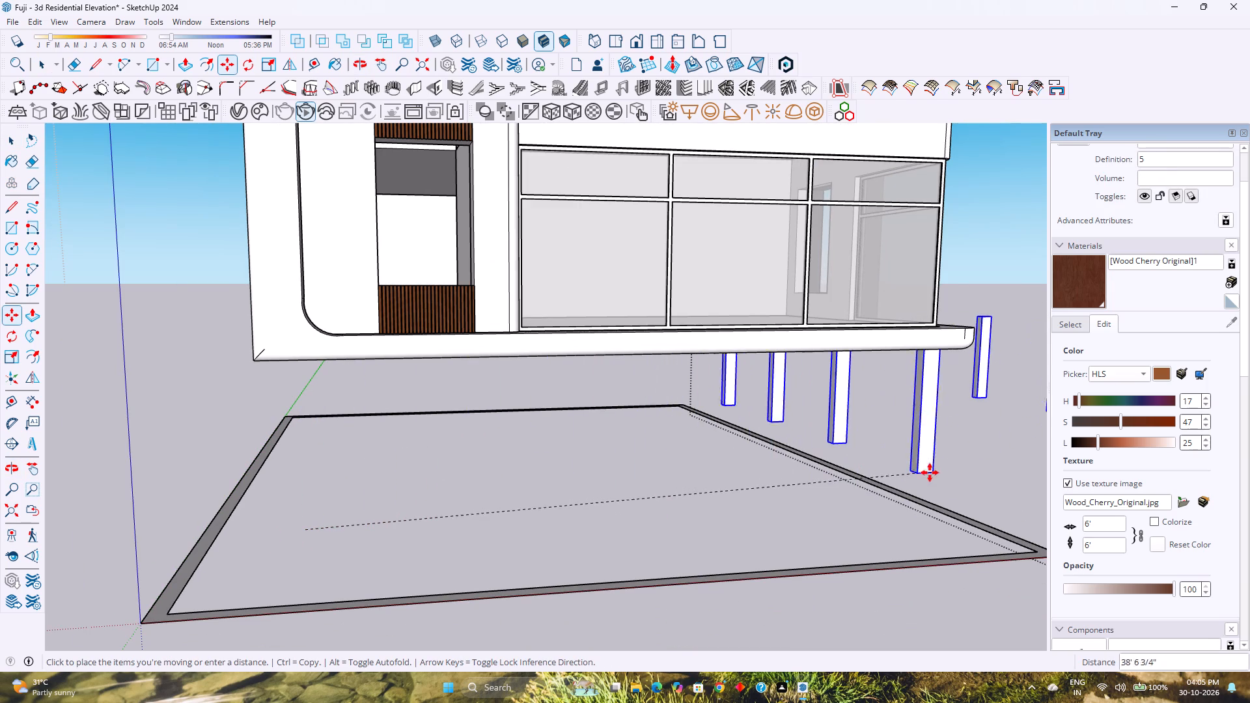
key("Right")
scroll(940, 473, "down", 3)
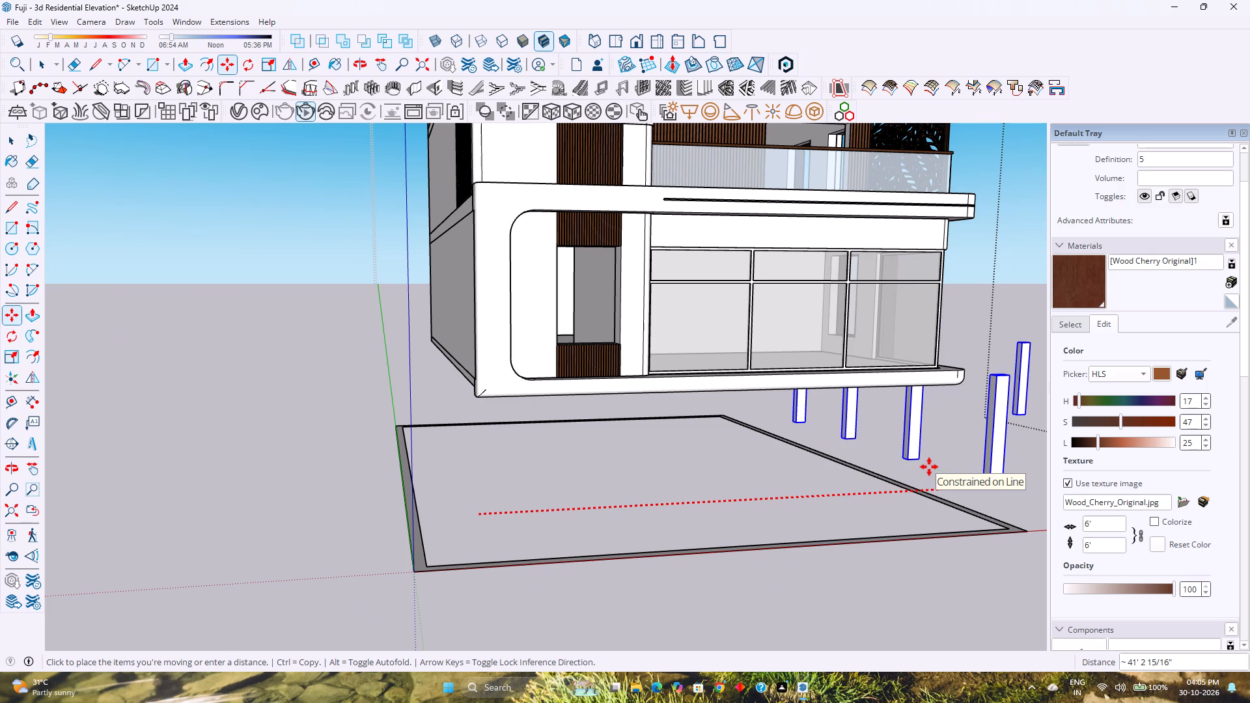
scroll(929, 467, "down", 2)
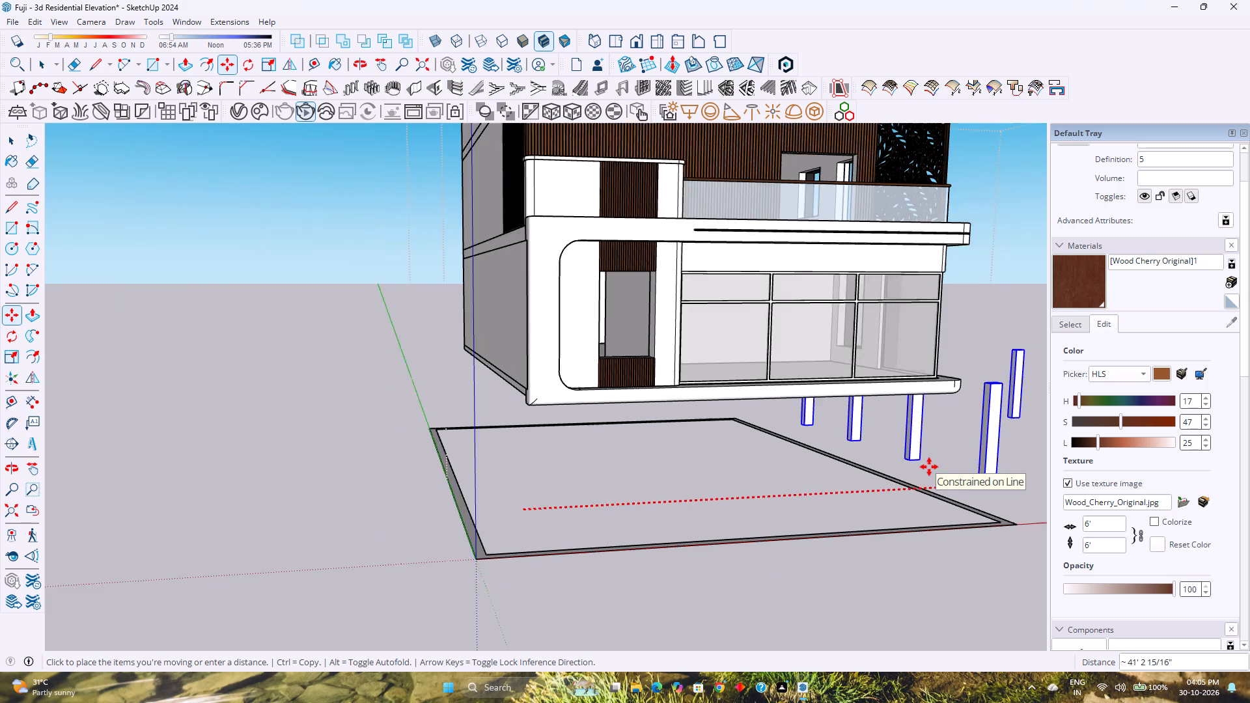
scroll(929, 467, "down", 1)
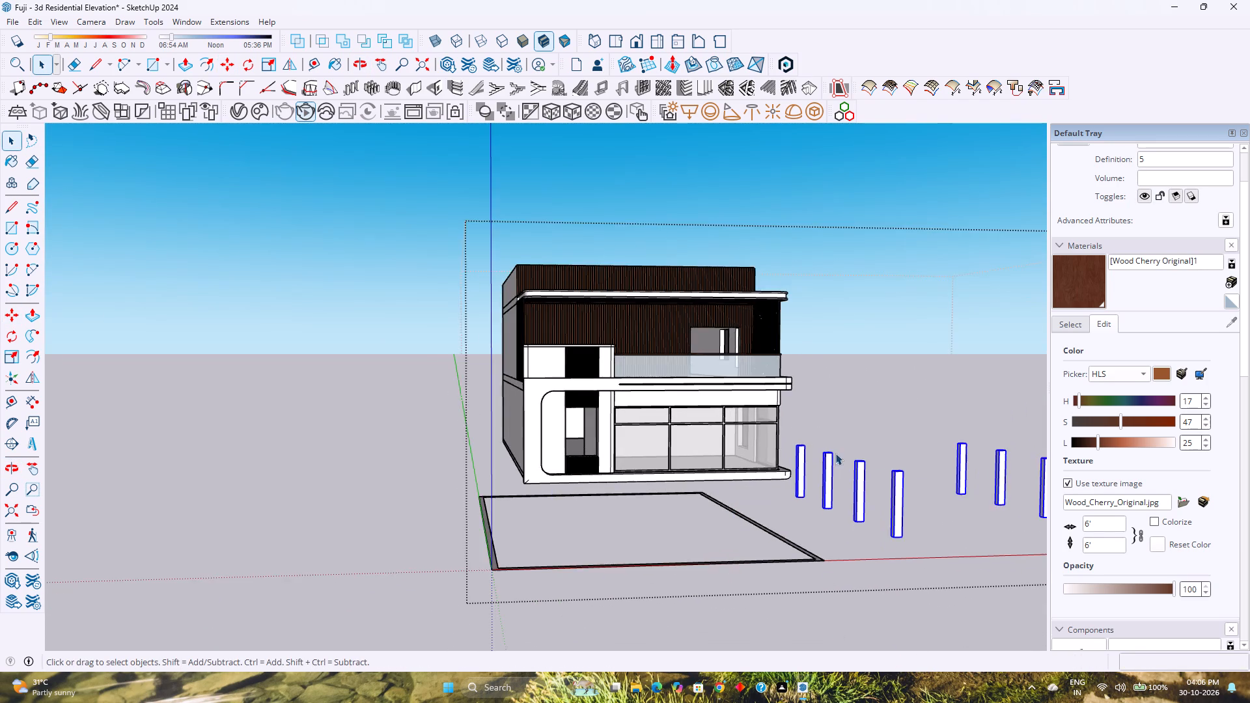
Open the ground border group for editing.
scroll(833, 449, "up", 2)
scroll(852, 536, "up", 2)
middle_click_drag(800, 544, 783, 503, "shift")
middle_click_drag(781, 504, 746, 538)
scroll(736, 548, "up", 2)
double_click(711, 566)
Examine the ground border, the building and the relocated columns from the front, above and the side.
scroll(710, 566, "up", 2)
middle_click_drag(706, 563, 704, 545, "shift")
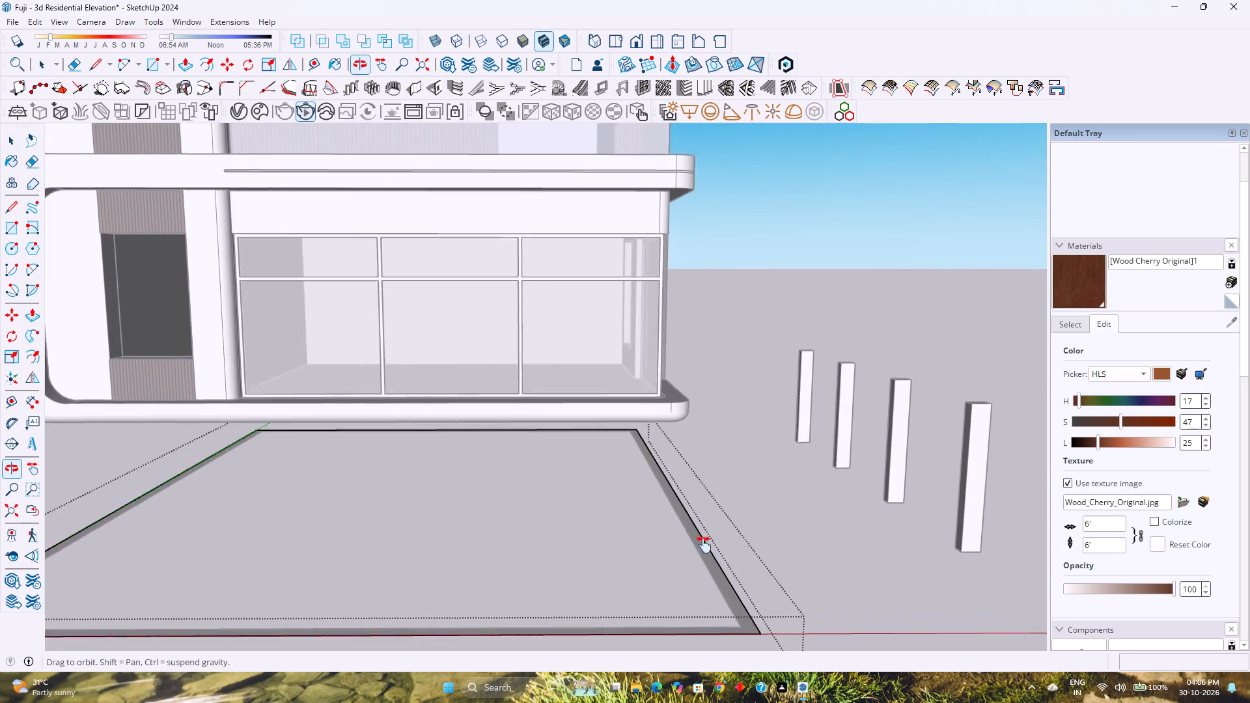
middle_click_drag(704, 545, 736, 491, "shift")
middle_click(736, 491, "shift")
scroll(736, 491, "down", 2)
middle_click_drag(736, 492, 552, 579)
middle_click_drag(521, 566, 762, 465, "shift")
middle_click(763, 465, "shift")
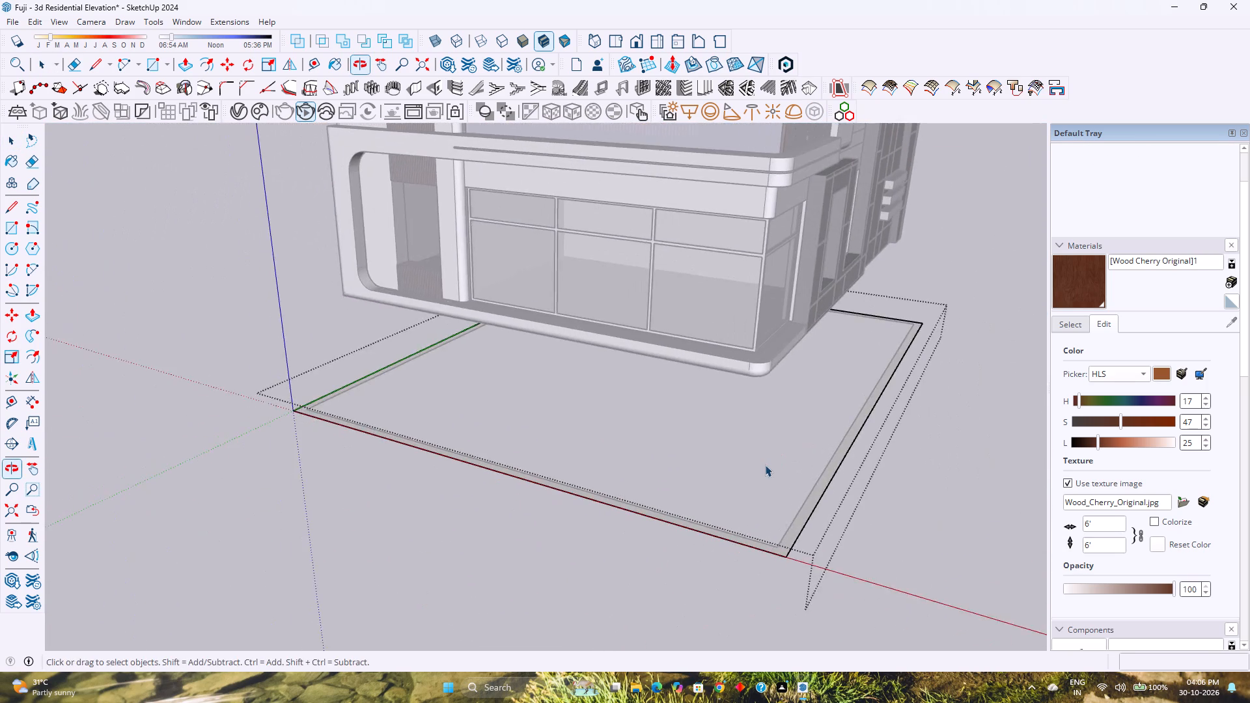
scroll(765, 465, "down", 2)
middle_click_drag(689, 492, 896, 419)
middle_click(896, 419)
middle_click_drag(882, 420, 707, 525, "shift")
middle_click(707, 525, "shift")
middle_click_drag(643, 481, 555, 590)
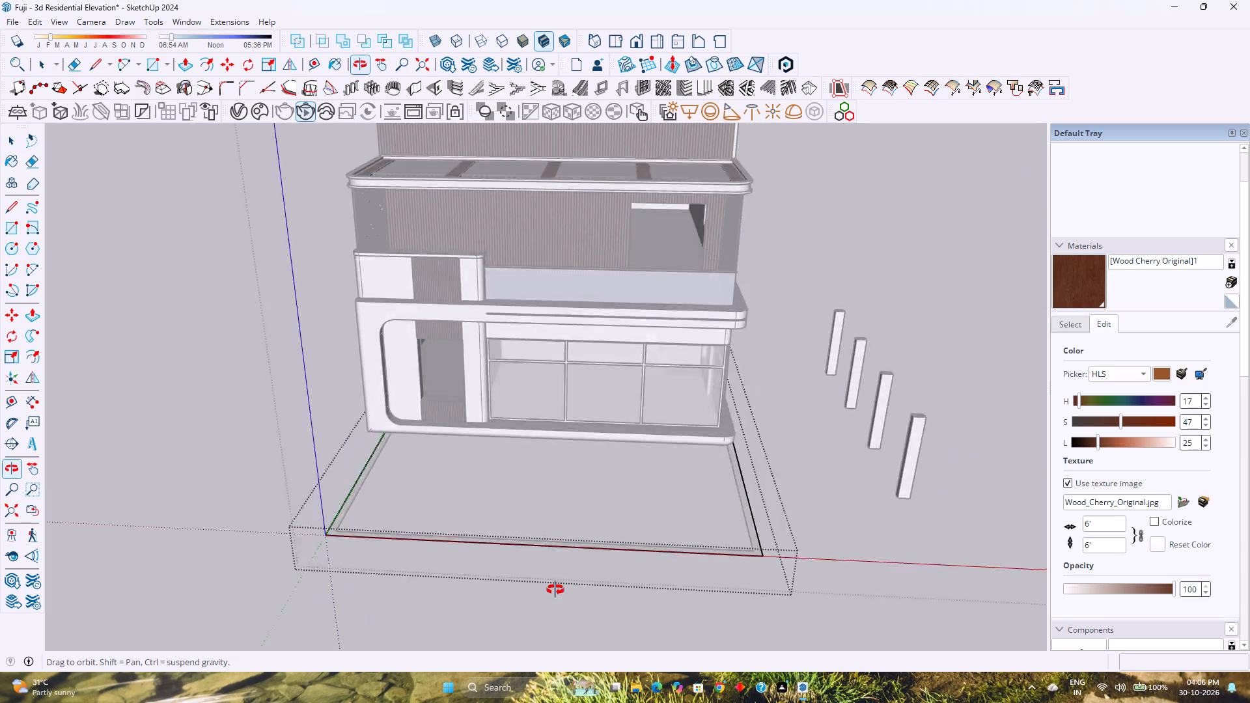
middle_click_drag(555, 590, 452, 588)
middle_click(451, 588)
middle_click(451, 588)
middle_click_drag(436, 420, 460, 520, "shift")
middle_click_drag(454, 496, 691, 396)
middle_click(693, 397)
middle_click_drag(697, 388, 452, 527, "shift")
middle_click(447, 528, "shift")
middle_click_drag(732, 455, 478, 602)
middle_click(477, 602)
scroll(603, 499, "down", 2)
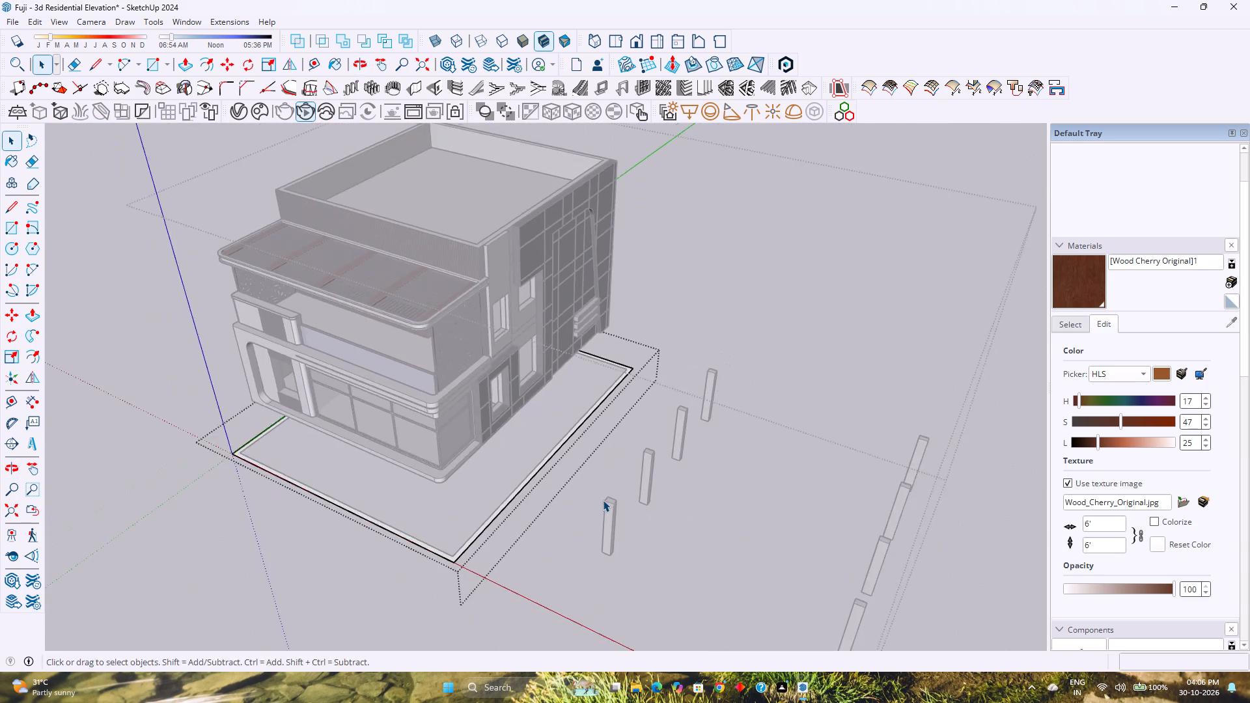
middle_click_drag(603, 501, 701, 573)
middle_click(702, 573)
middle_click_drag(722, 530, 595, 497, "shift")
middle_click(595, 497, "shift")
middle_click_drag(572, 492, 636, 538)
scroll(554, 456, "up", 5)
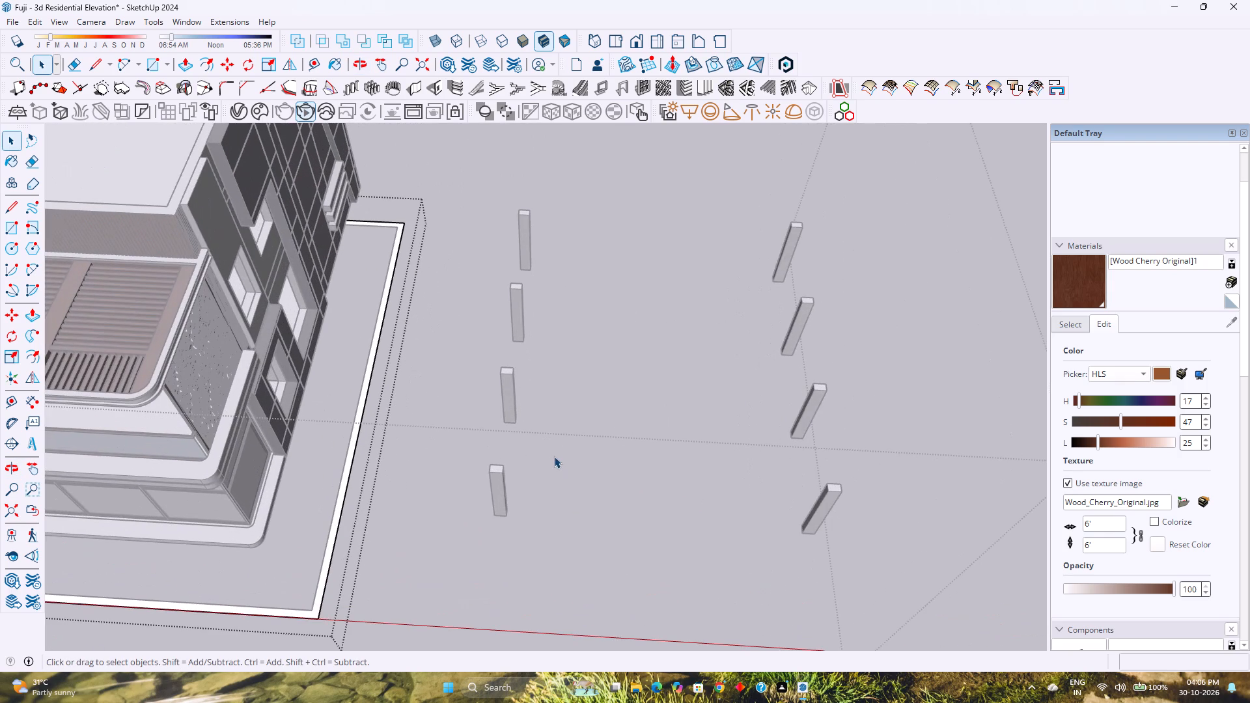
Draw a 17' line along the red axis from the second front column's base, continued by a 12' line along the green axis.
left_click(104, 63)
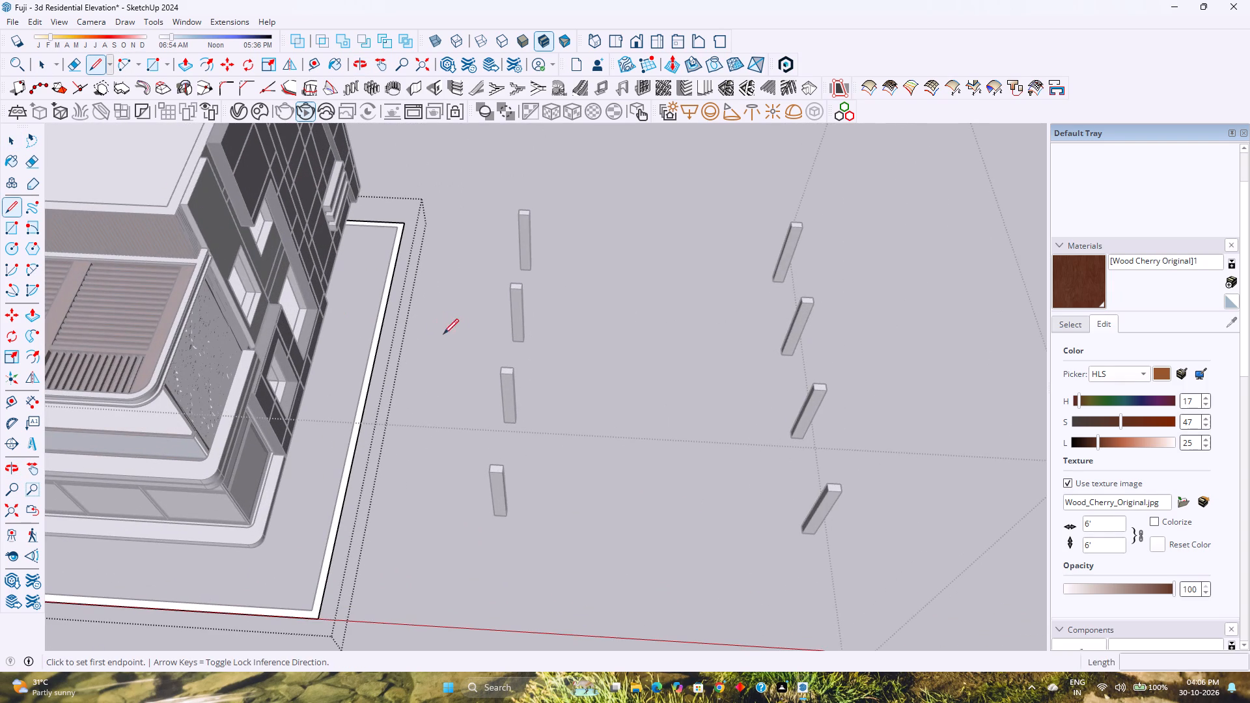
left_click(501, 417)
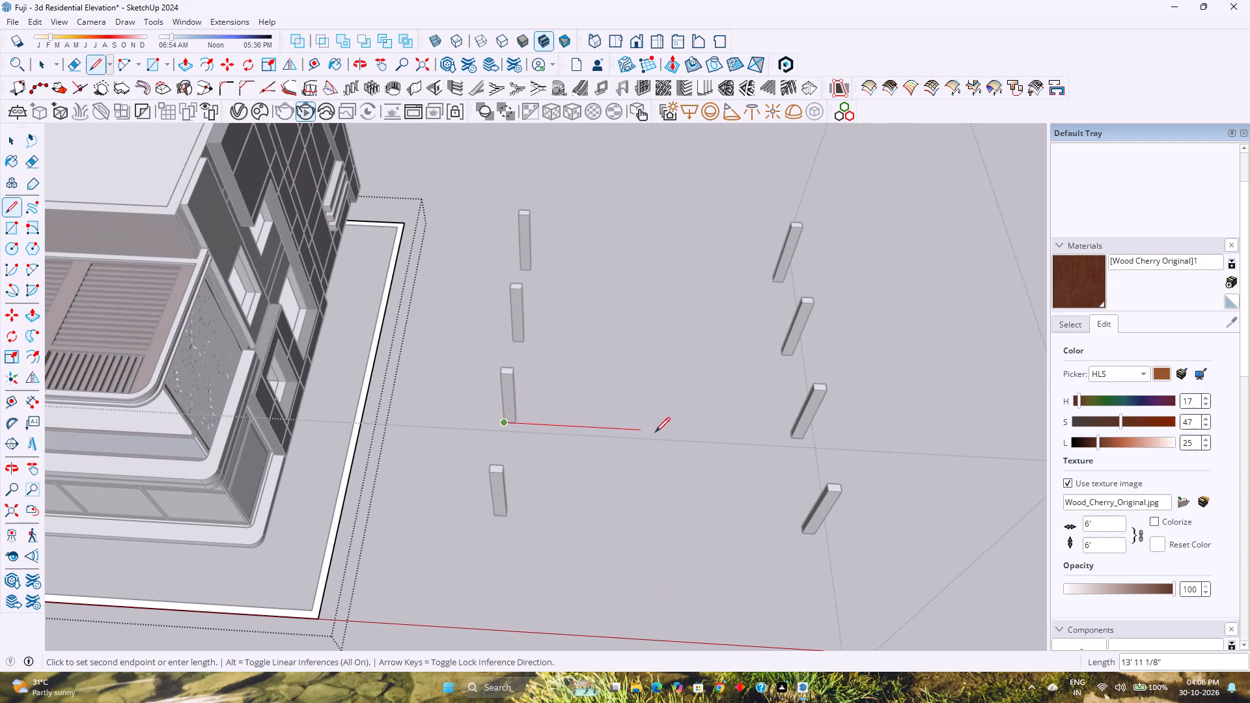
type("17'")
key("Return")
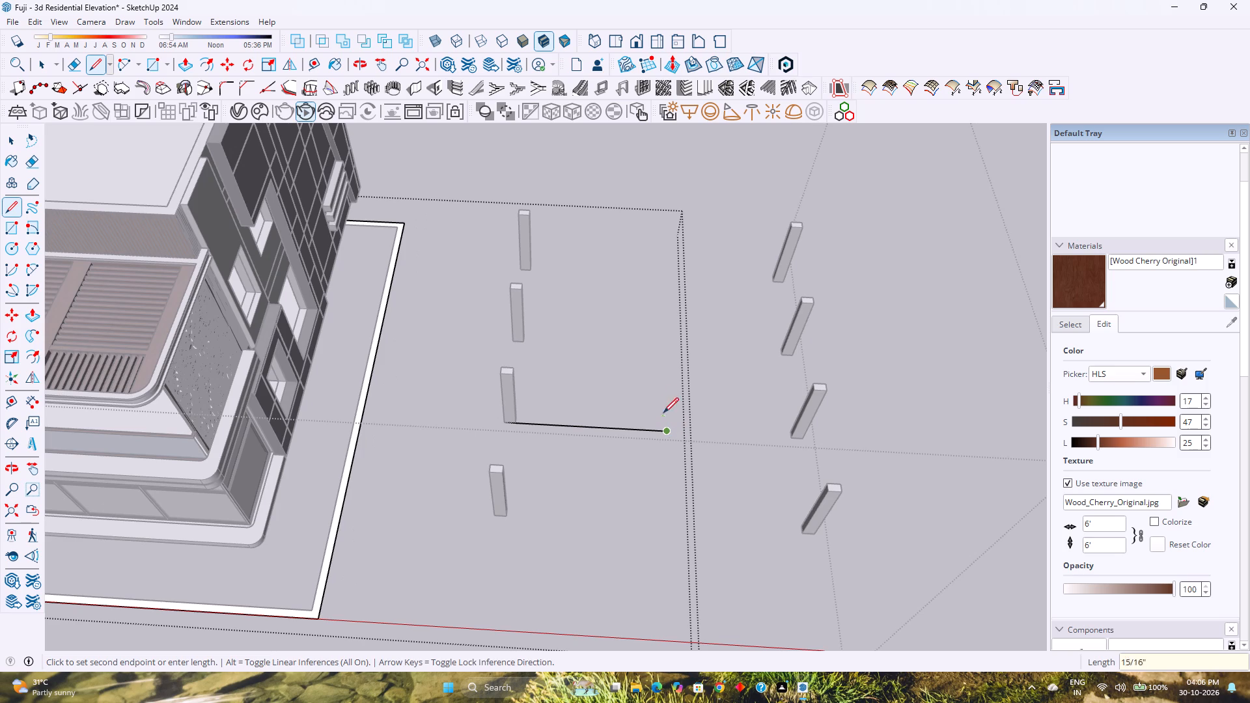
scroll(666, 348, "up", 3)
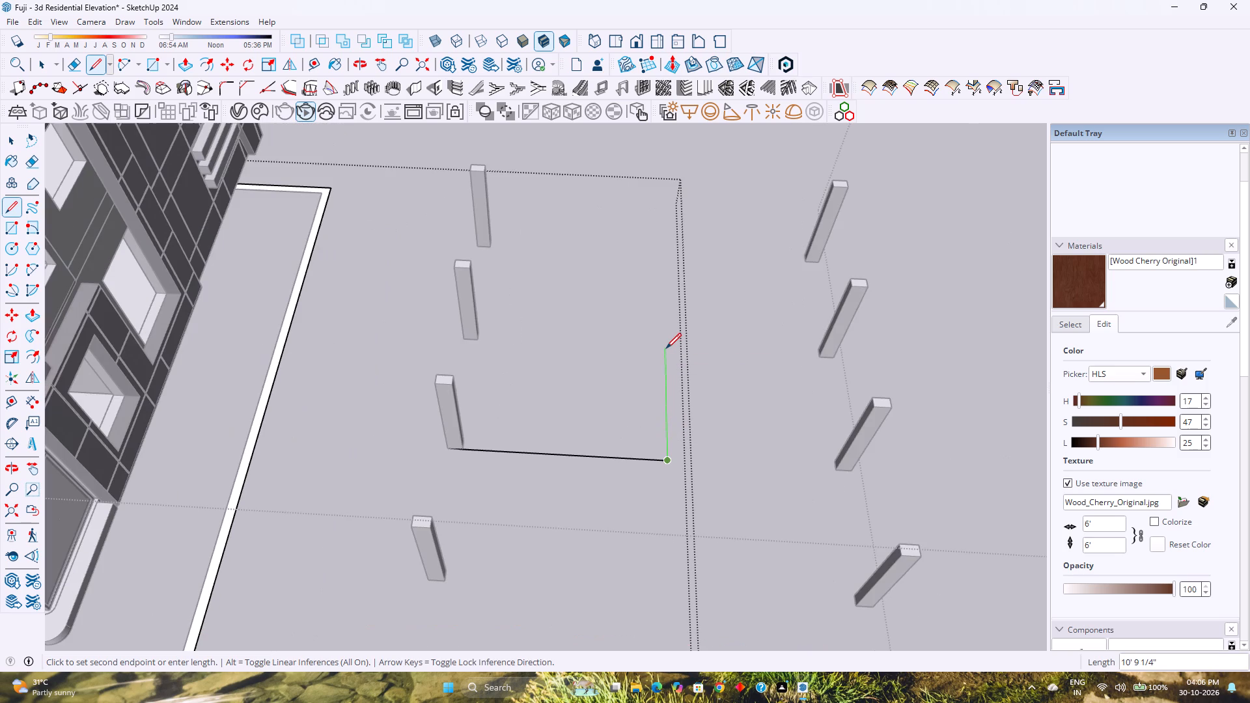
key("Left")
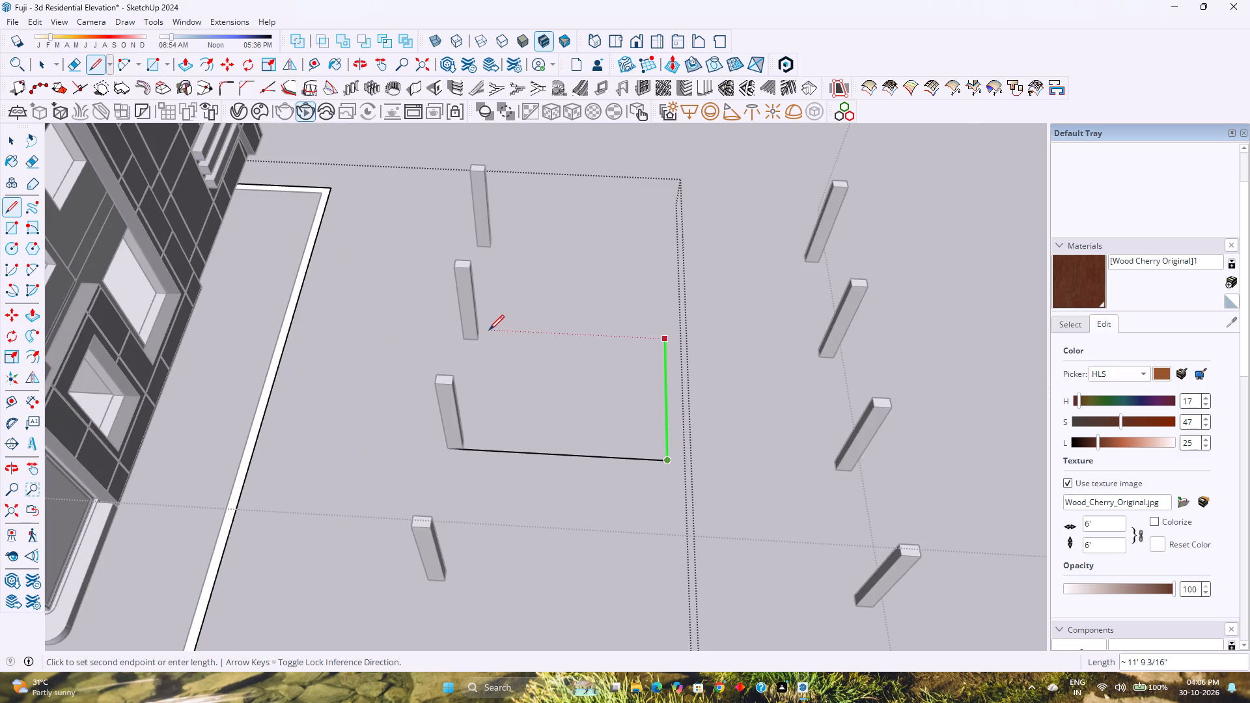
scroll(484, 333, "up", 7)
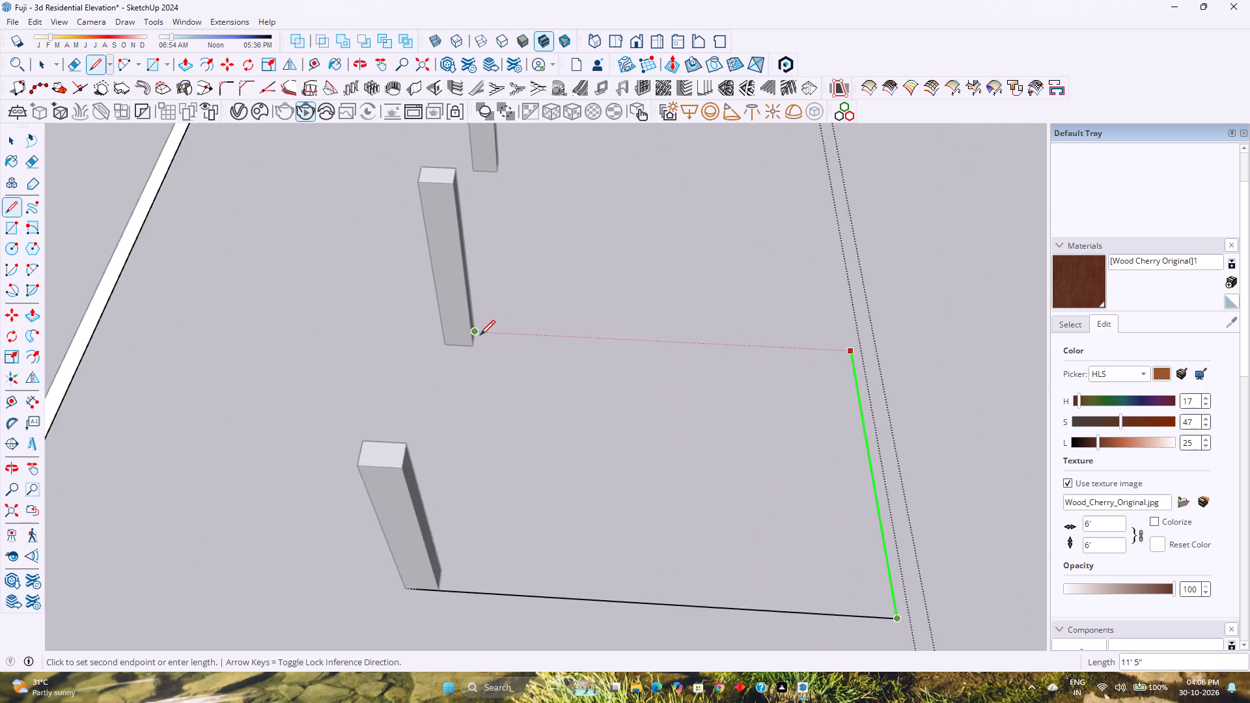
scroll(480, 335, "up", 4)
middle_click_drag(480, 335, 456, 425)
middle_click(456, 425)
scroll(468, 395, "down", 8)
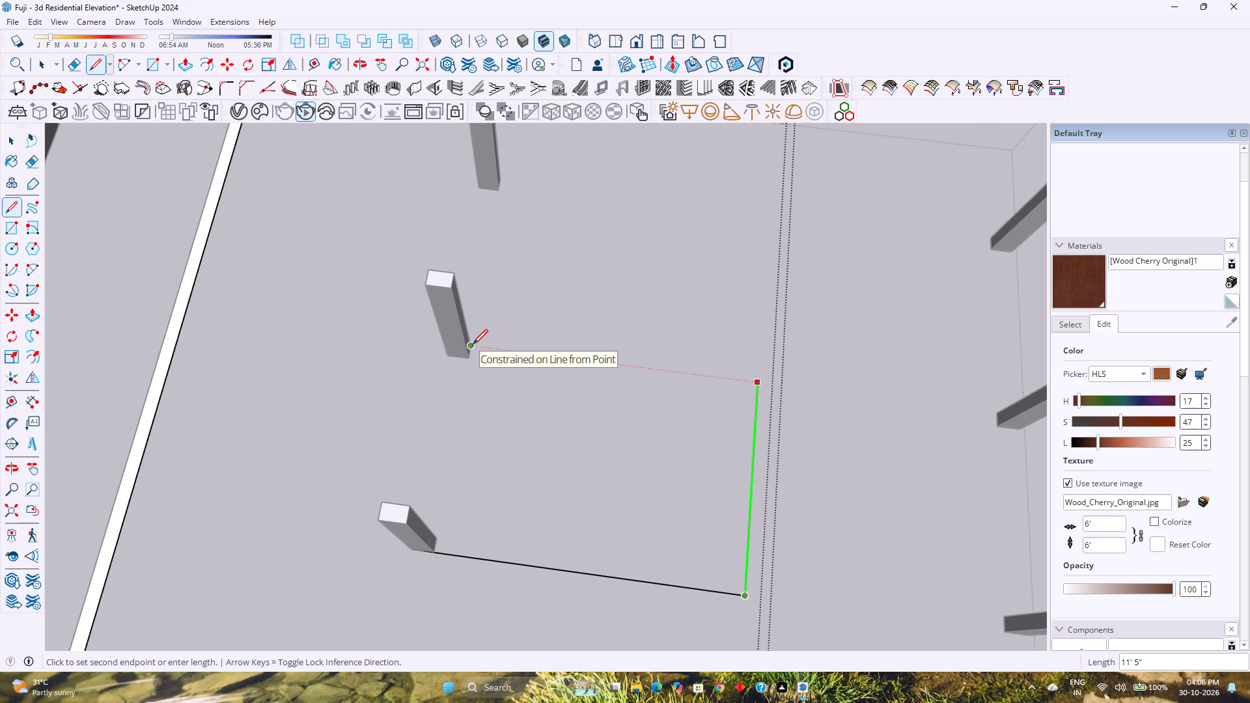
type("12'")
key("Return")
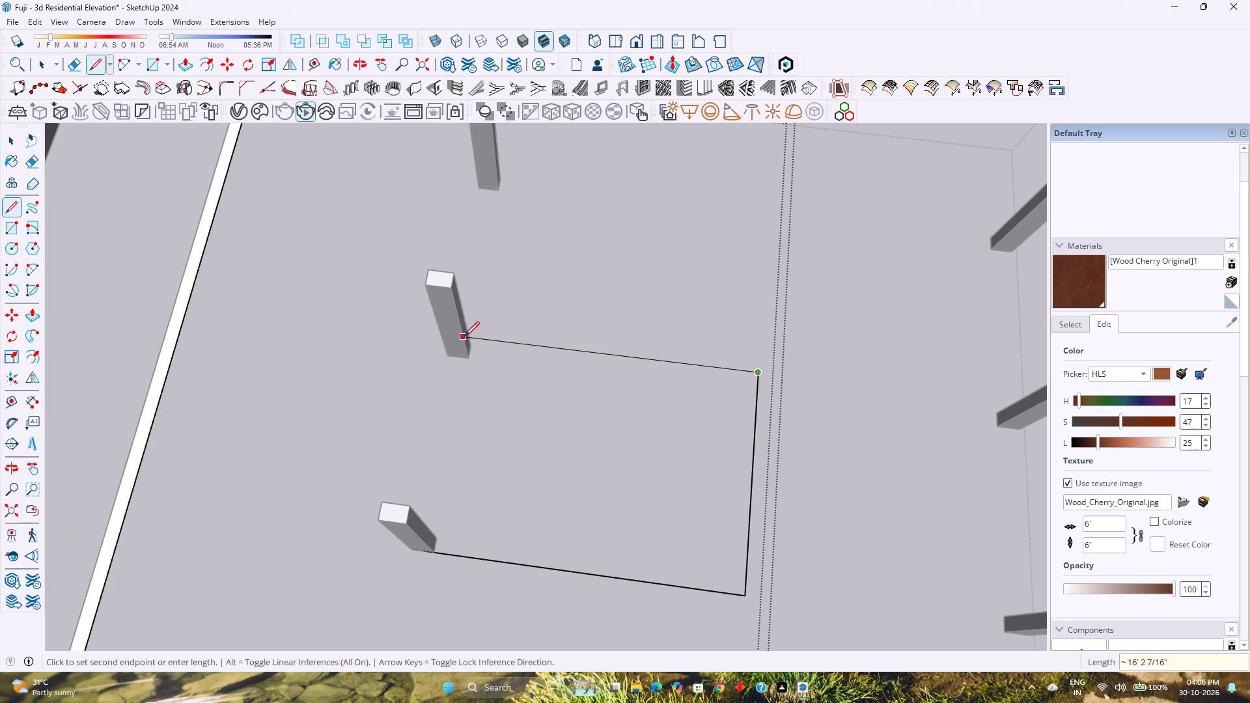
Draw a 17' line back along the red axis to the neighbouring column and close the outline at the starting column's base.
key("Right")
scroll(456, 333, "up", 2)
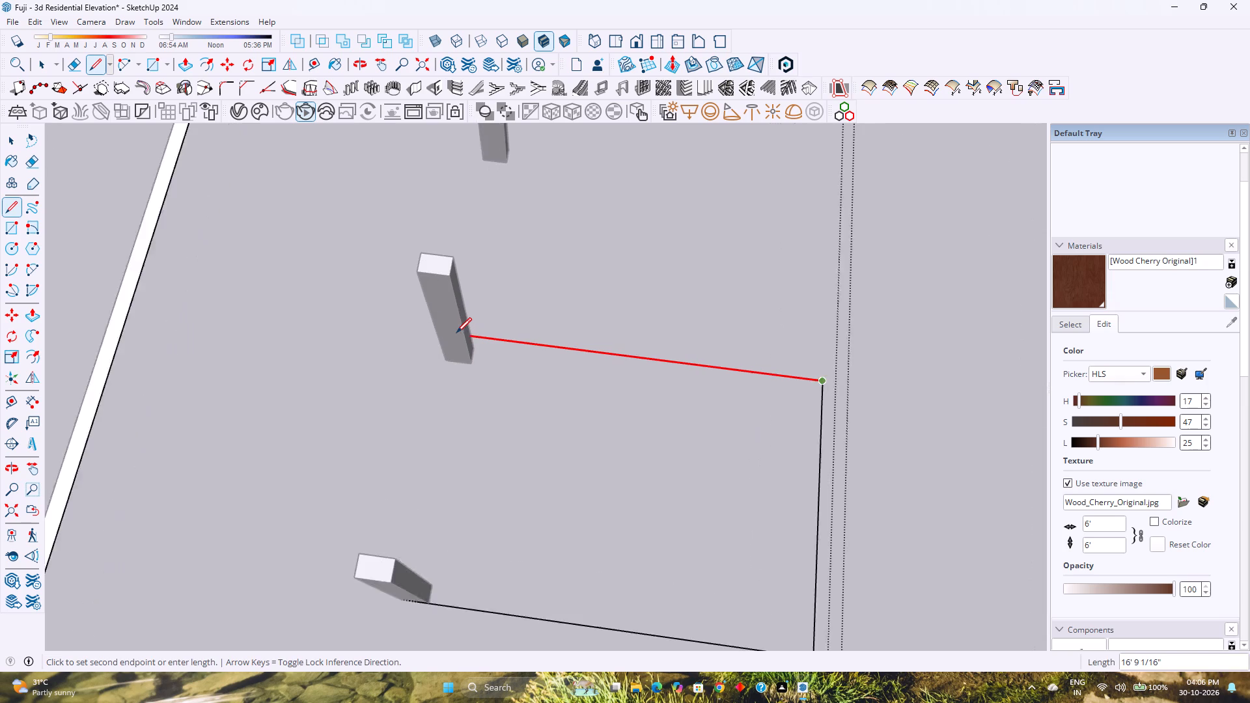
scroll(456, 333, "up", 2)
middle_click_drag(449, 335, 722, 311)
middle_click(722, 311)
left_click(439, 452)
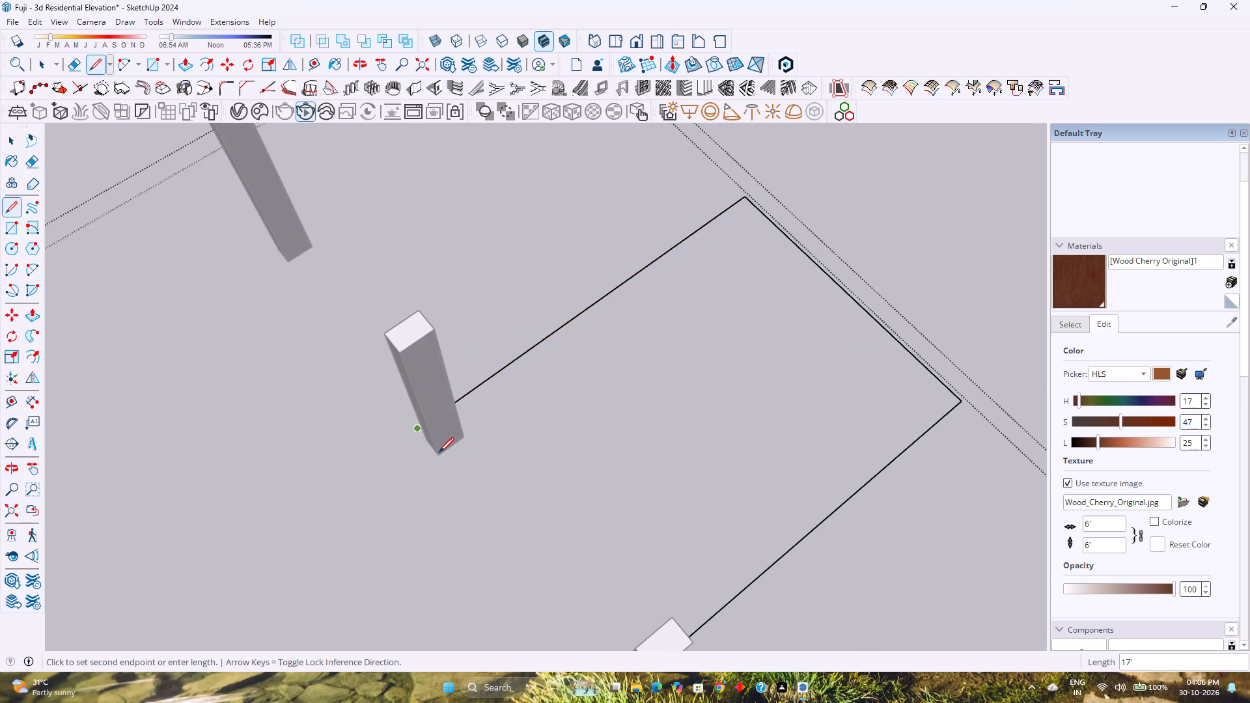
scroll(439, 452, "down", 6)
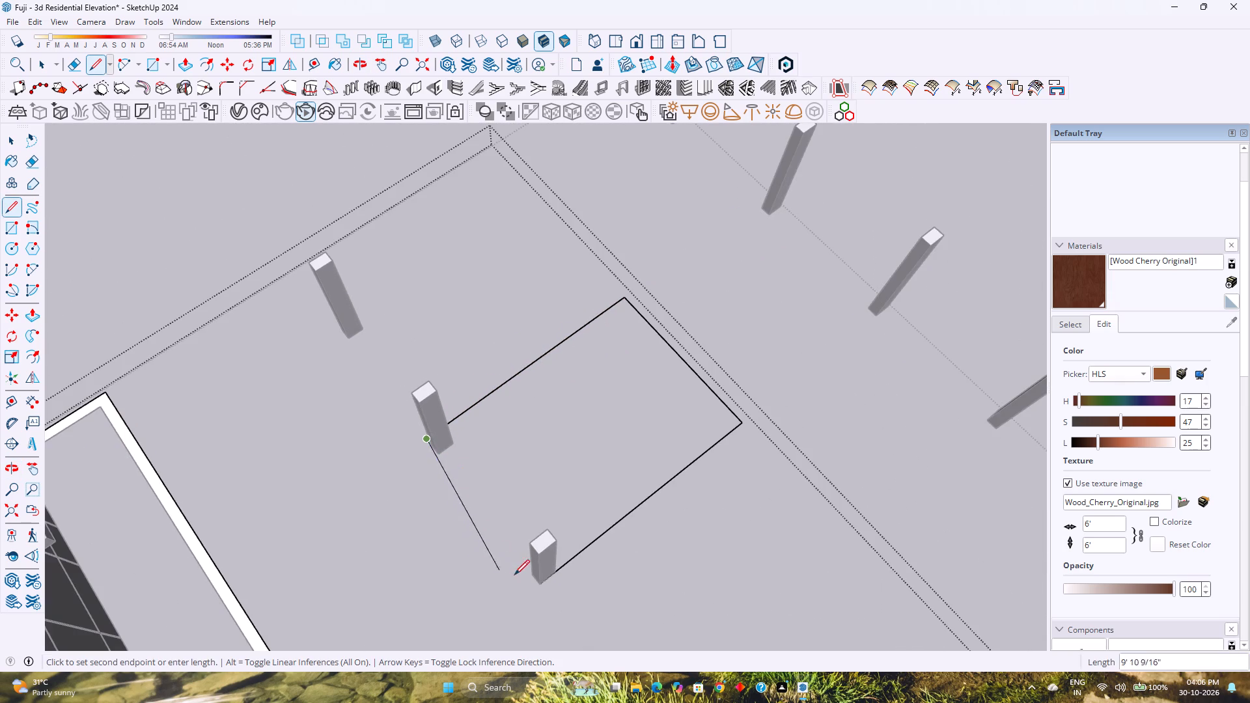
left_click(543, 582)
middle_click_drag(561, 571, 421, 483)
middle_click(421, 483)
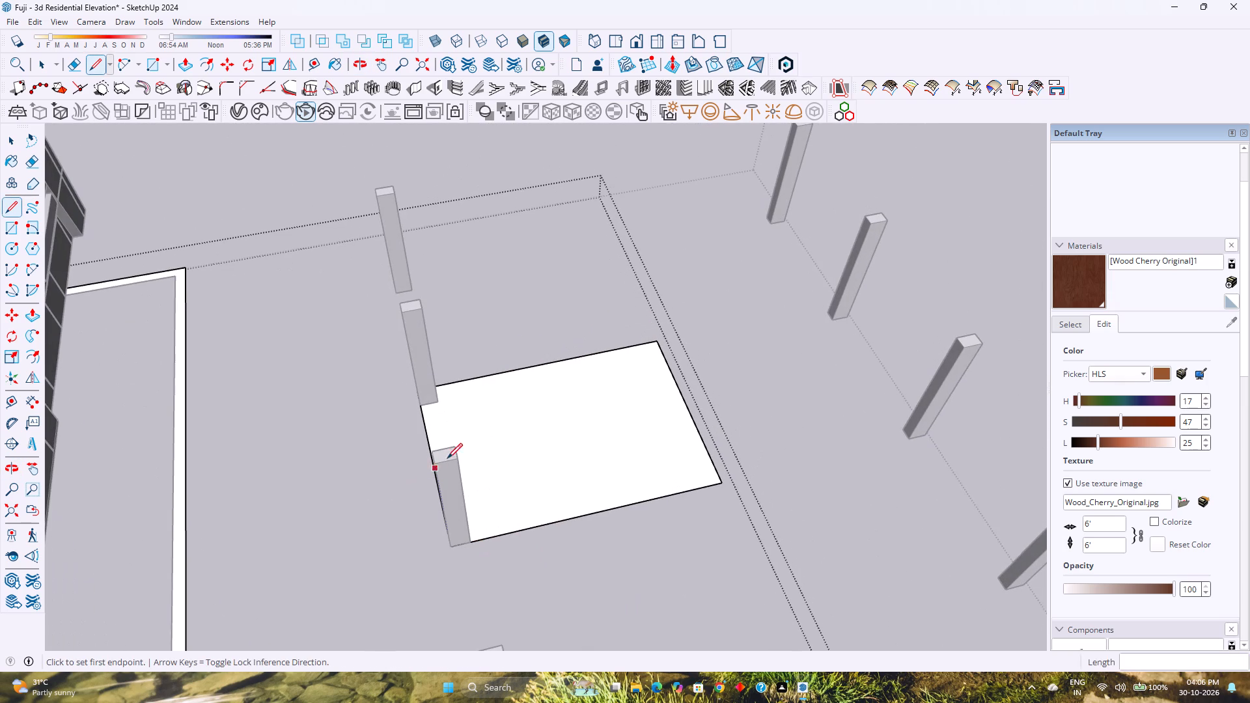
Offset the 17' by 12' rectangle inward by 9" to outline a frame between the columns.
key("space")
double_click(570, 450)
scroll(602, 475, "up", 1)
middle_click_drag(602, 475, 474, 465)
middle_click(474, 465)
scroll(474, 463, "down", 2)
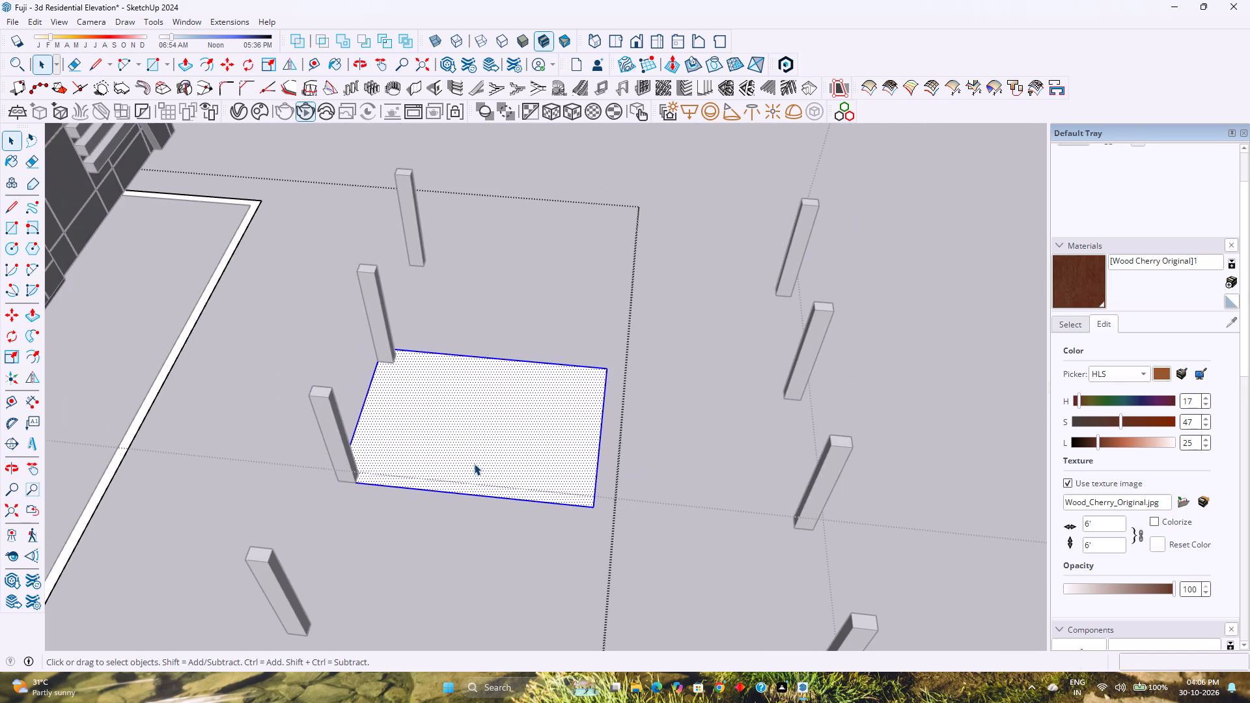
left_click(157, 67)
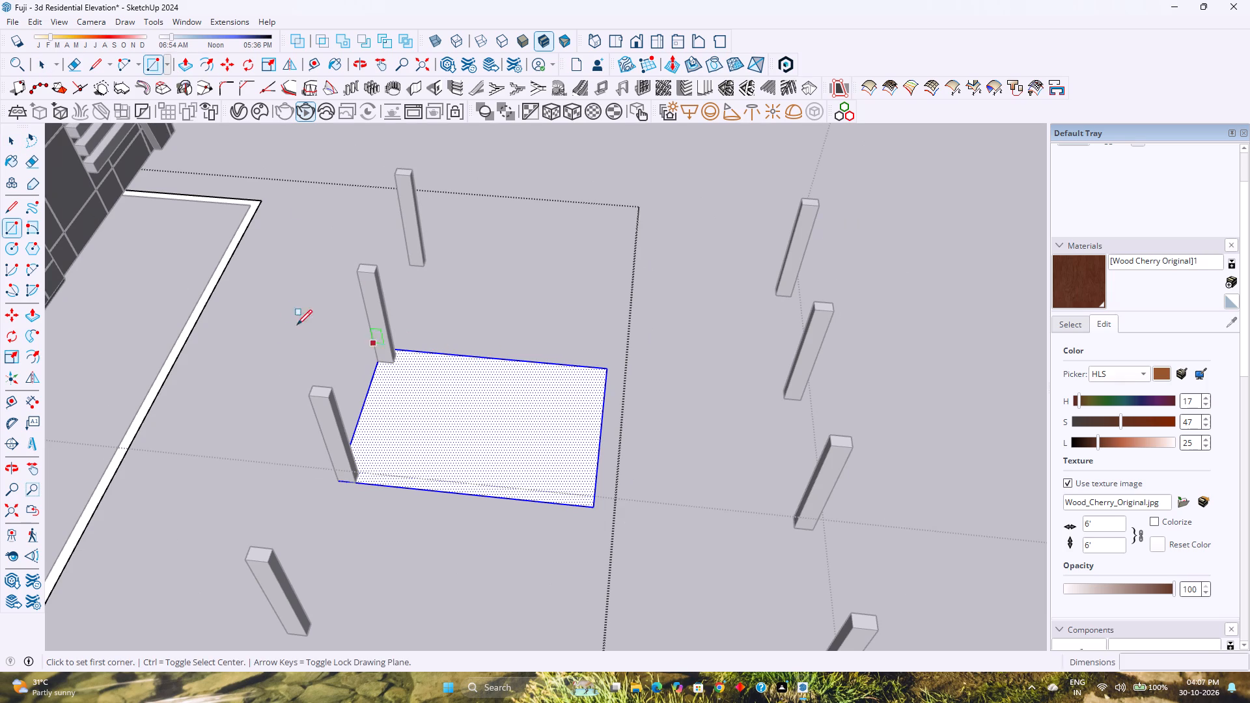
left_click(203, 61)
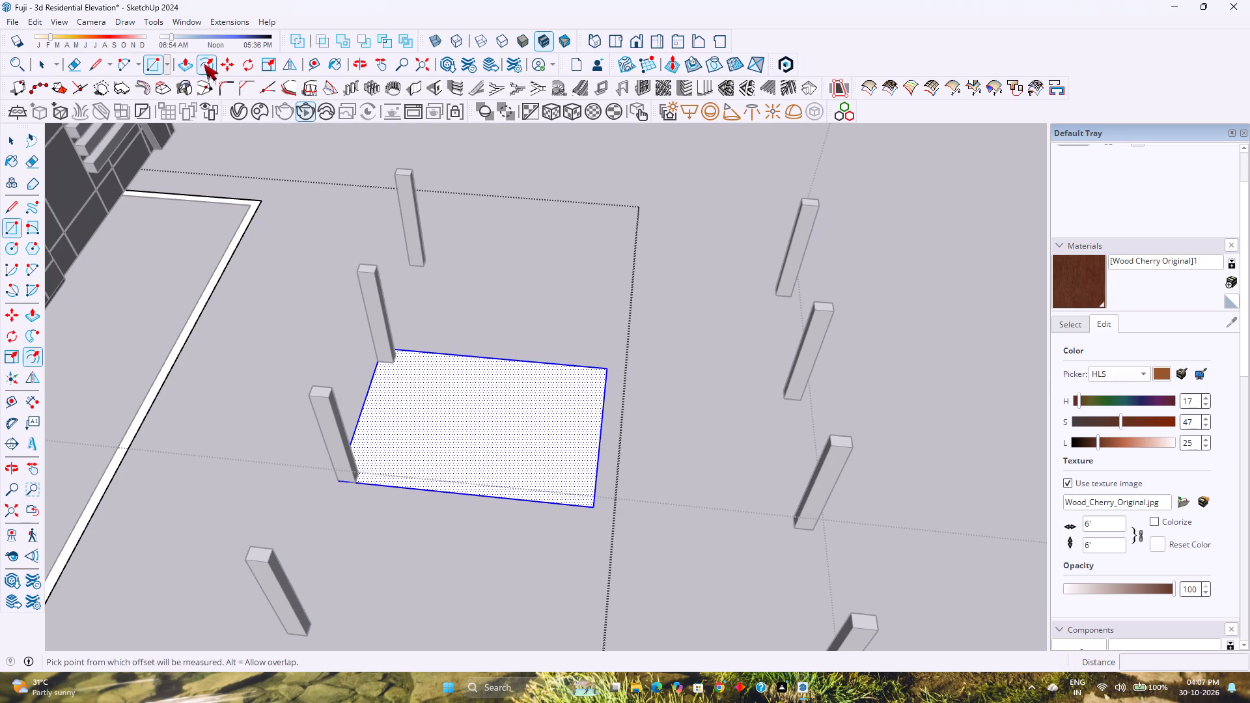
left_click(484, 378)
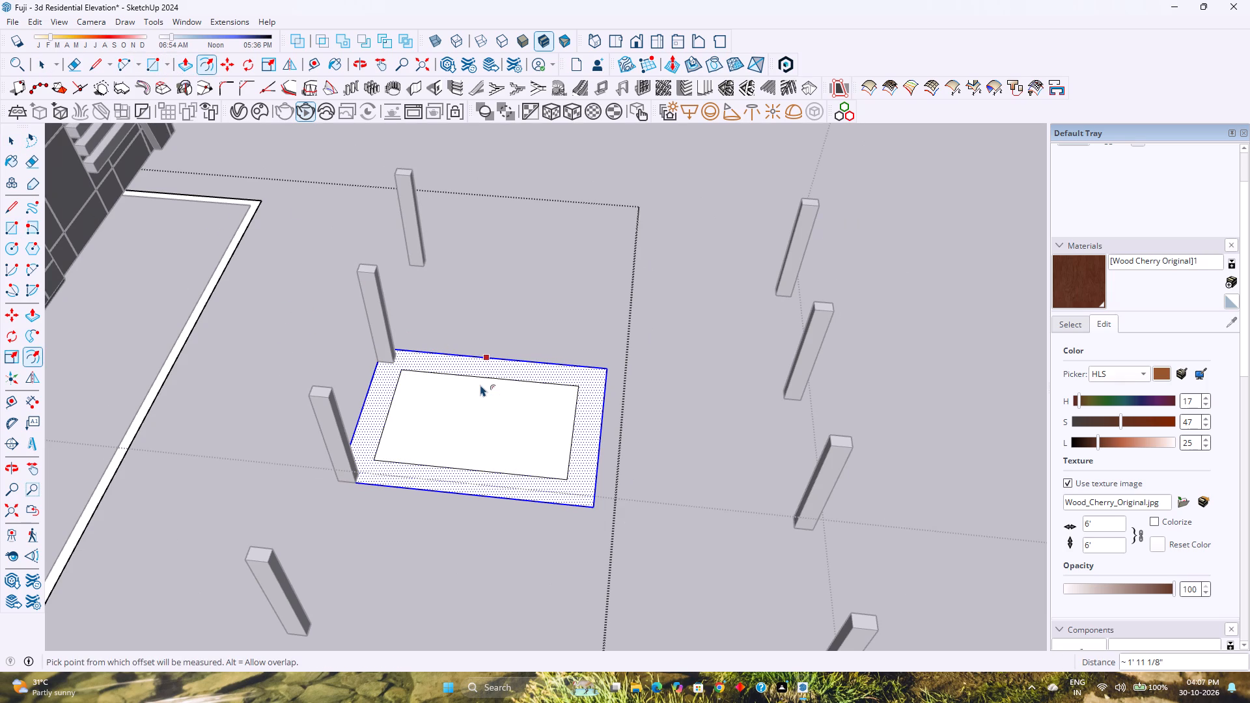
key("ctrl+z")
left_click(497, 378)
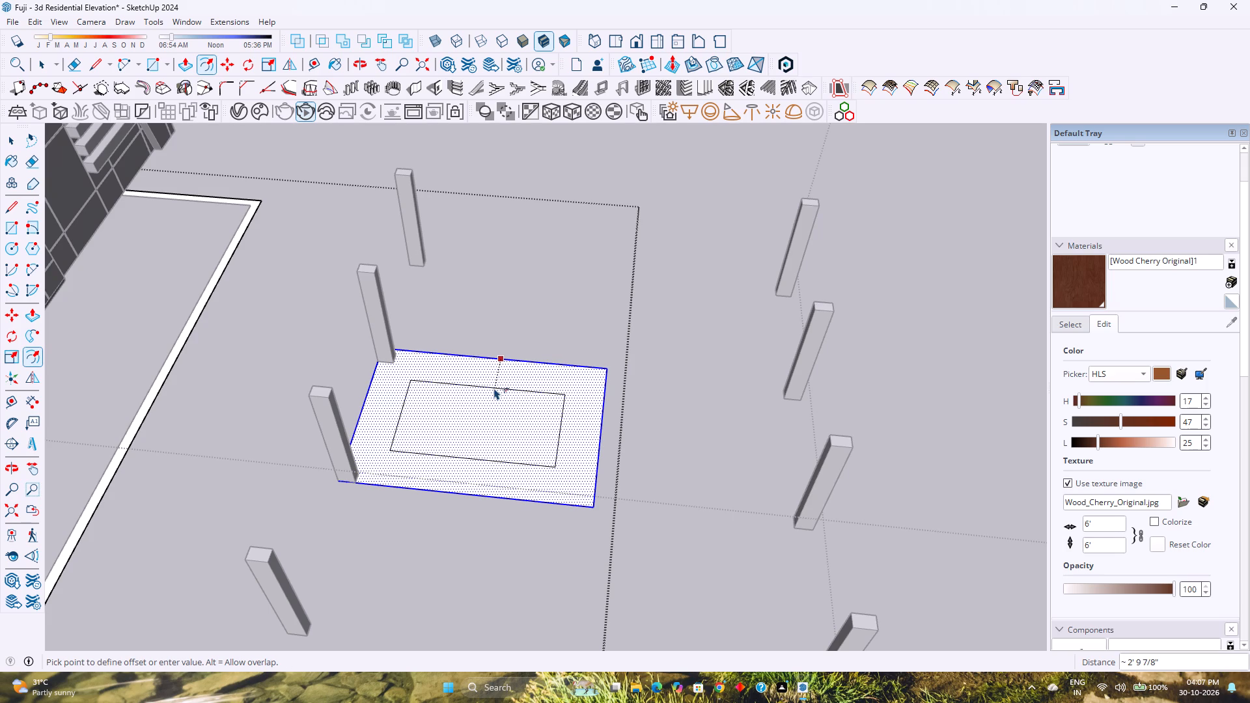
key("9")
key("Return")
key("space")
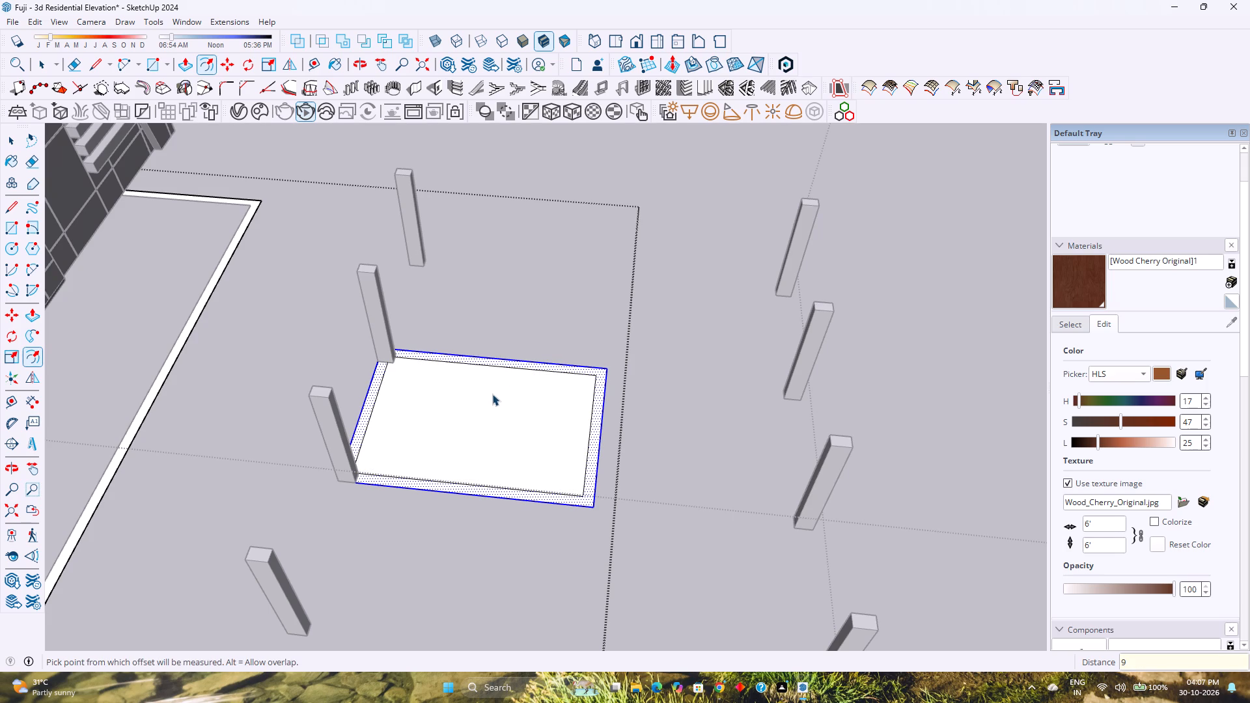
key("Escape")
Delete the inner face of the offset rectangle, keeping only the surrounding frame, and leave the border group.
scroll(486, 417, "down", 3)
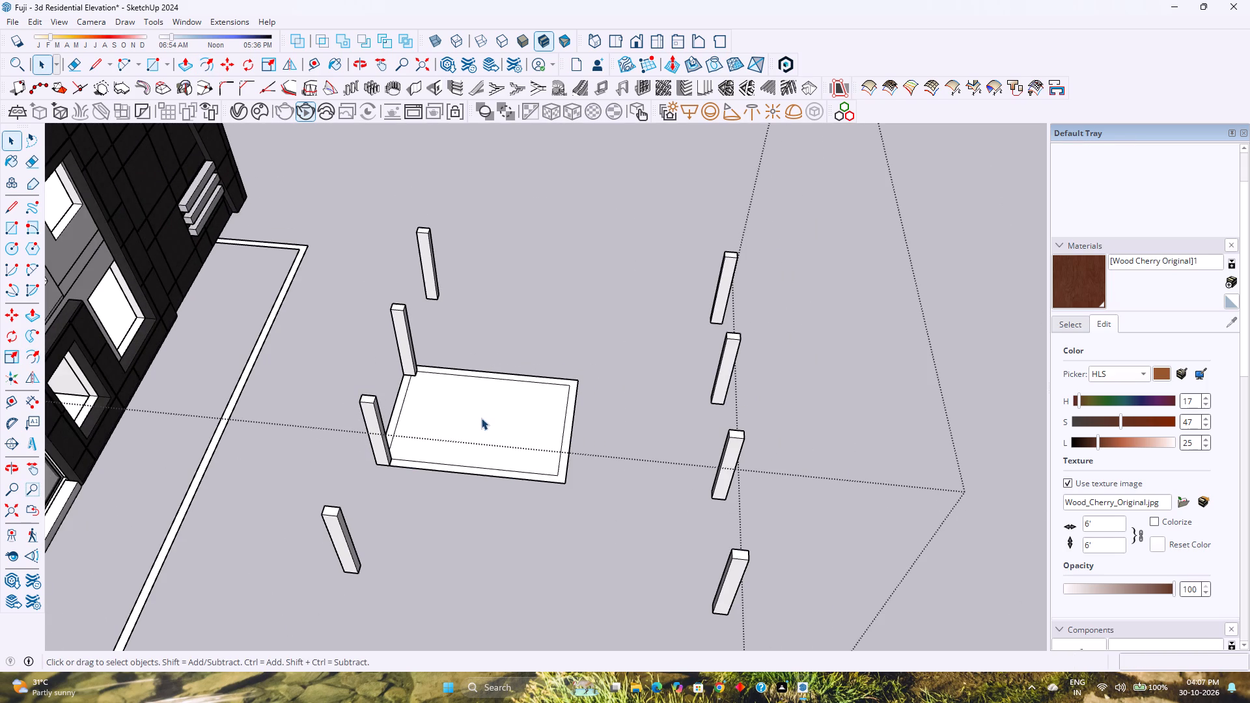
double_click(491, 437)
scroll(491, 437, "up", 3)
left_click(491, 437)
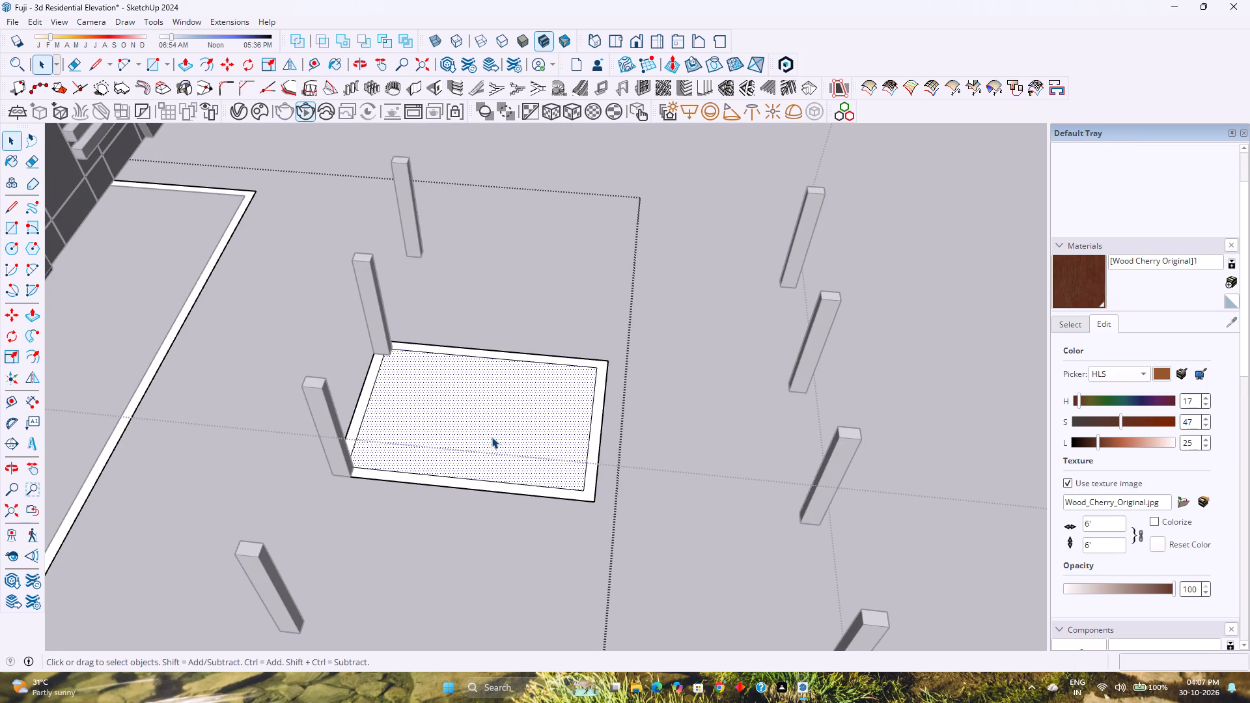
key("Delete")
scroll(492, 438, "down", 2)
key("Escape")
scroll(501, 438, "down", 3)
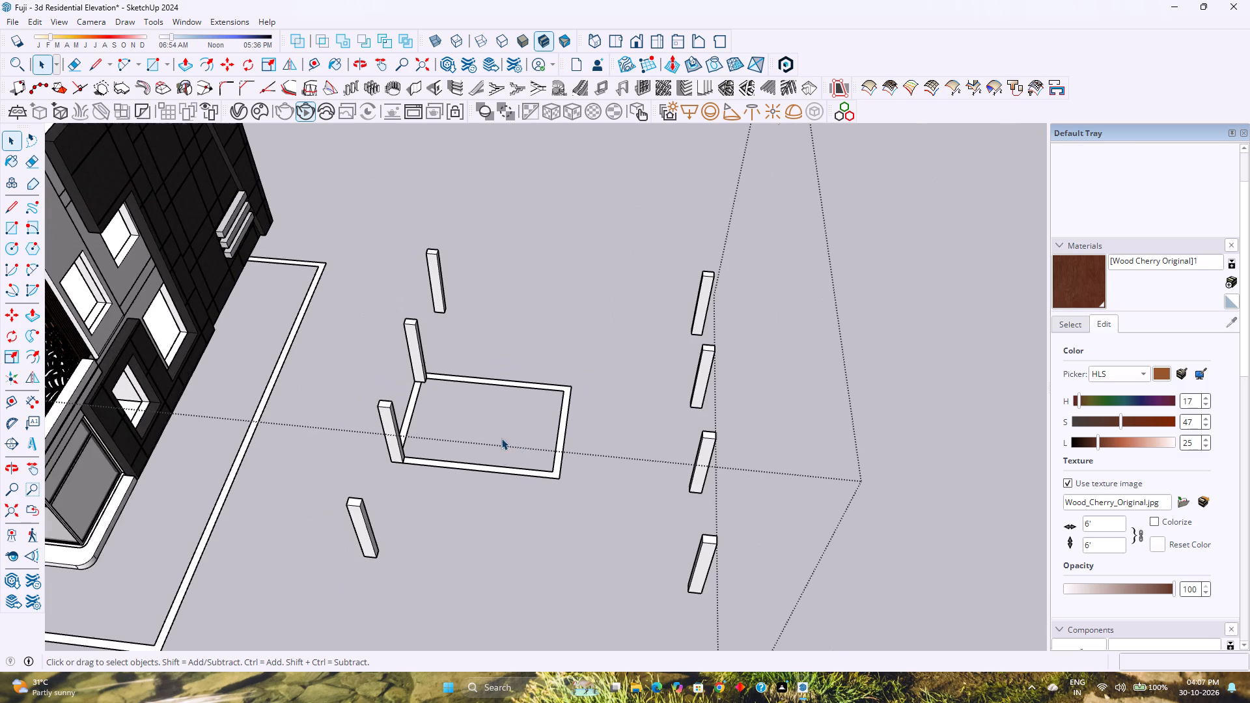
Open the ground border group and make the rectangular frame inside it a group of its own.
left_click(561, 438)
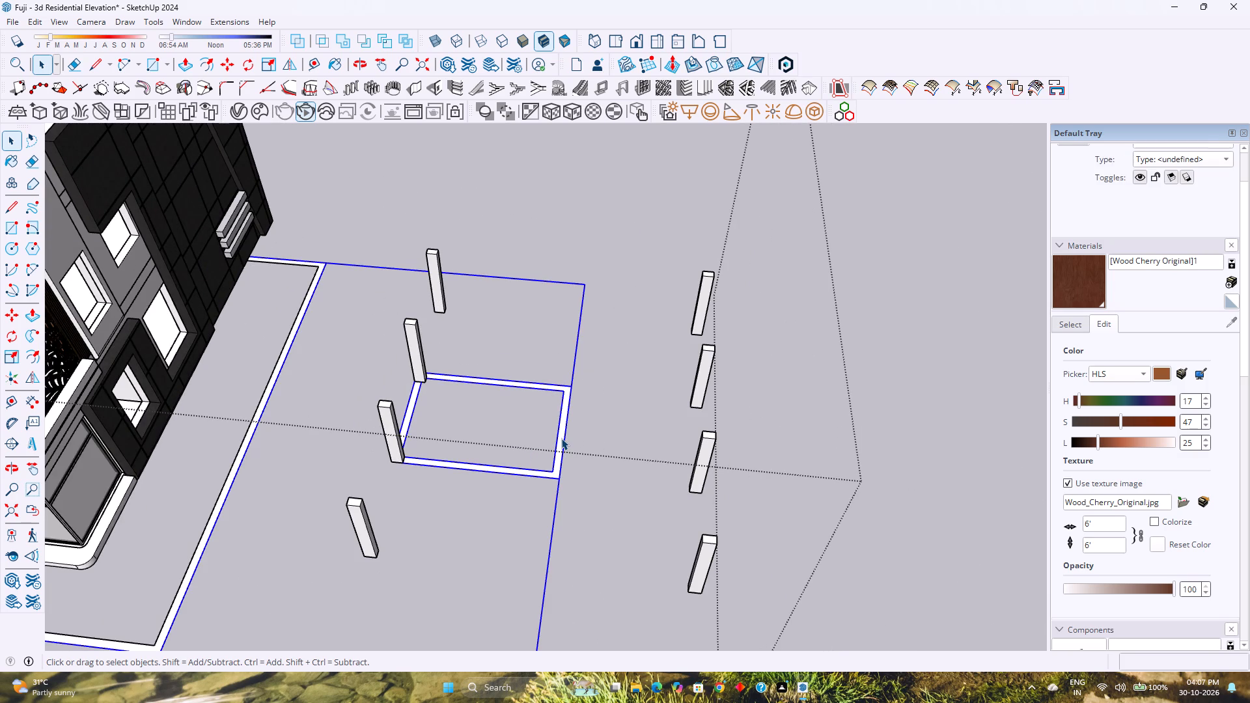
double_click(561, 438)
triple_click(561, 438)
right_click(561, 438)
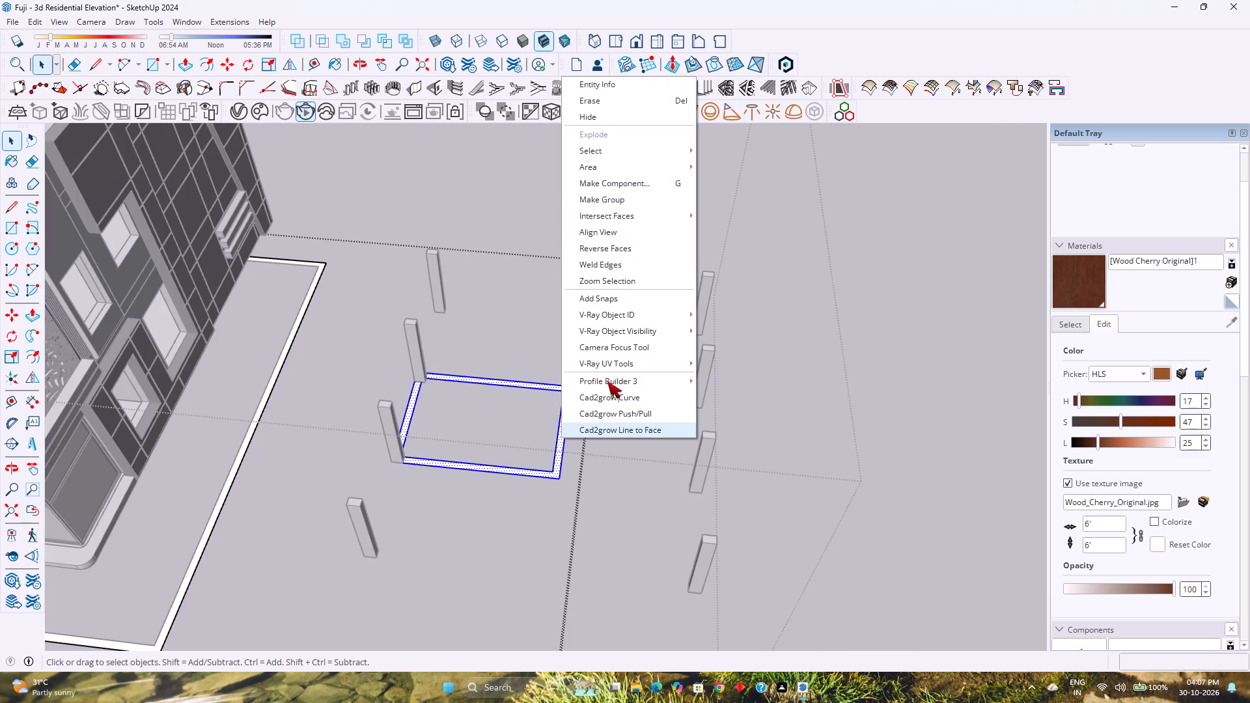
left_click(615, 204)
Move the rectangular frame group 50' along the red axis toward the building, starting from its outer corner.
key("m")
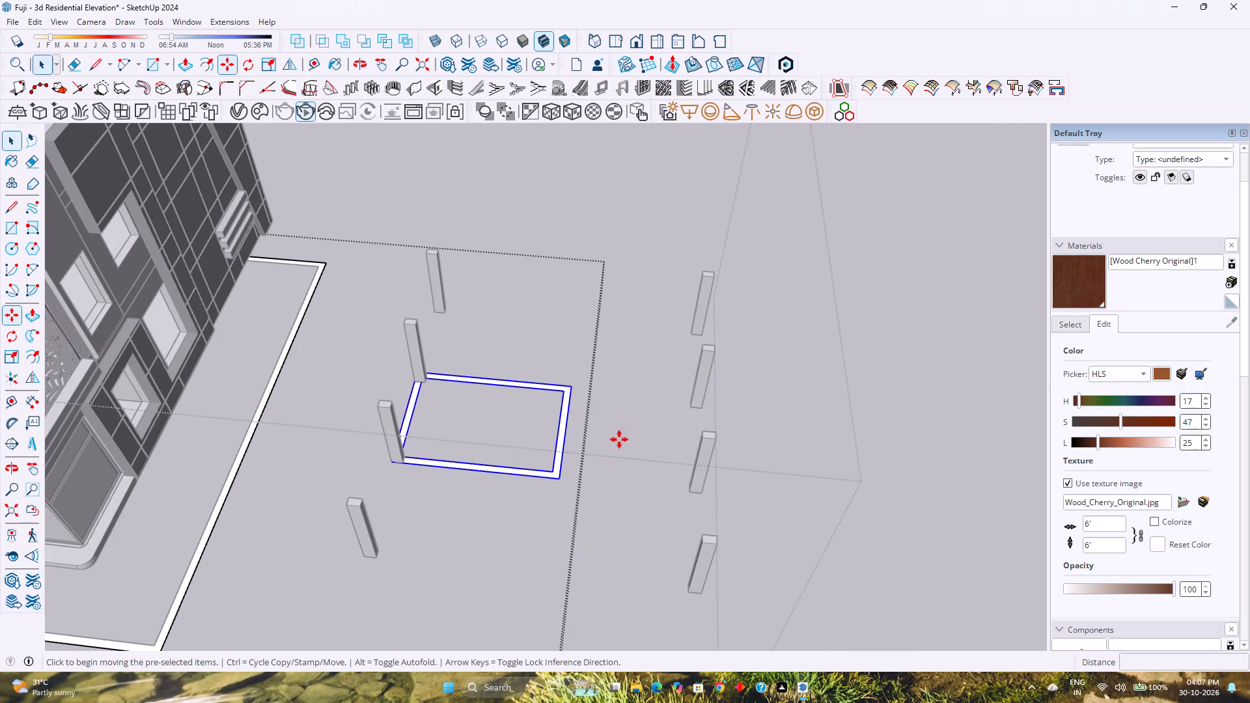
left_click(560, 478)
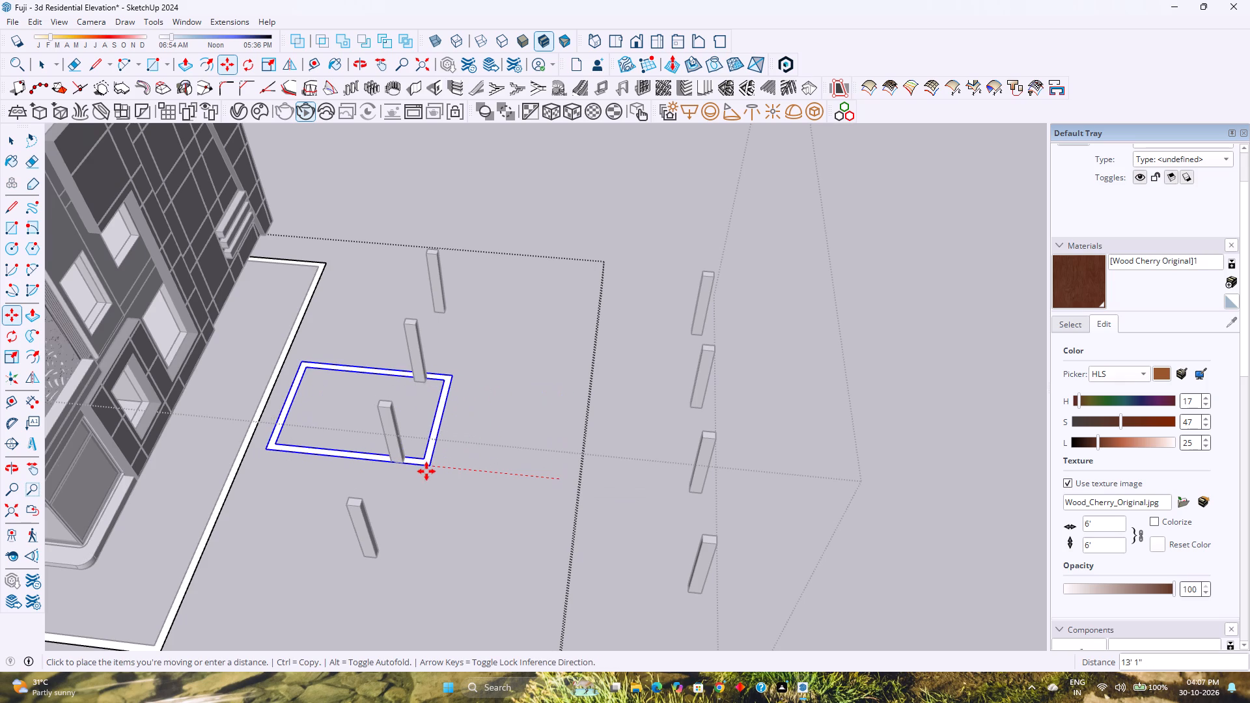
key("Right")
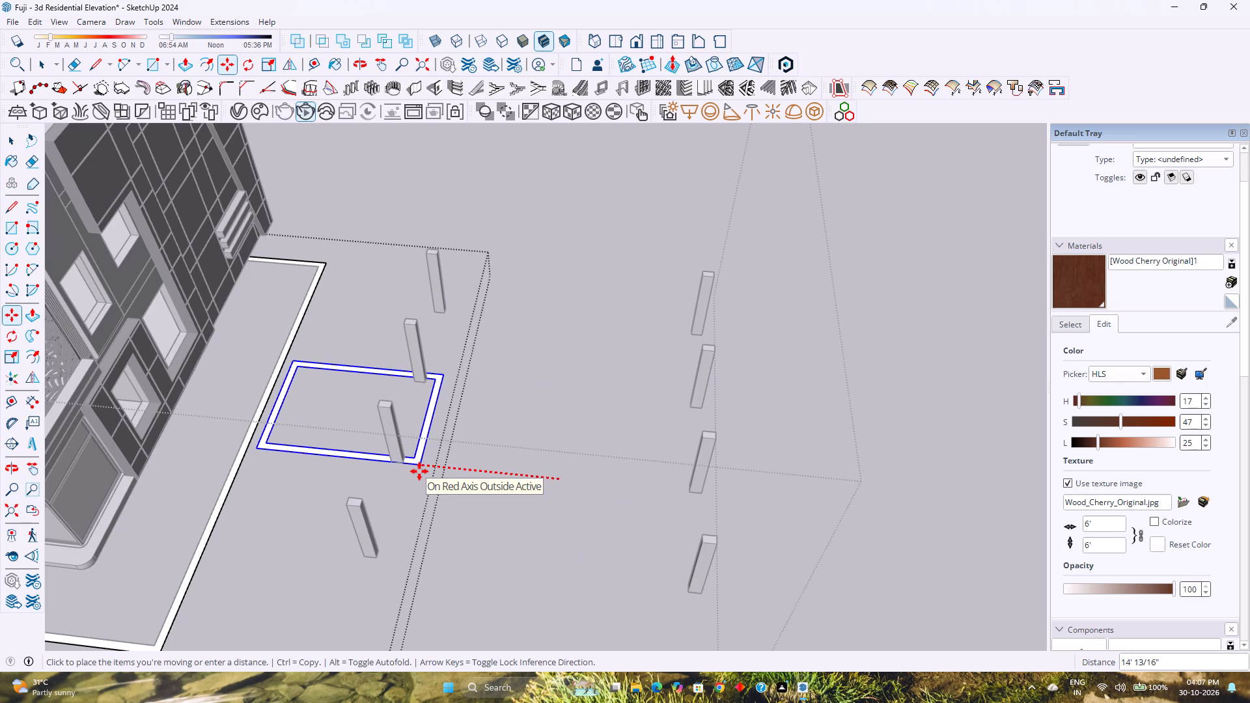
type("50'")
key("Return")
key("space")
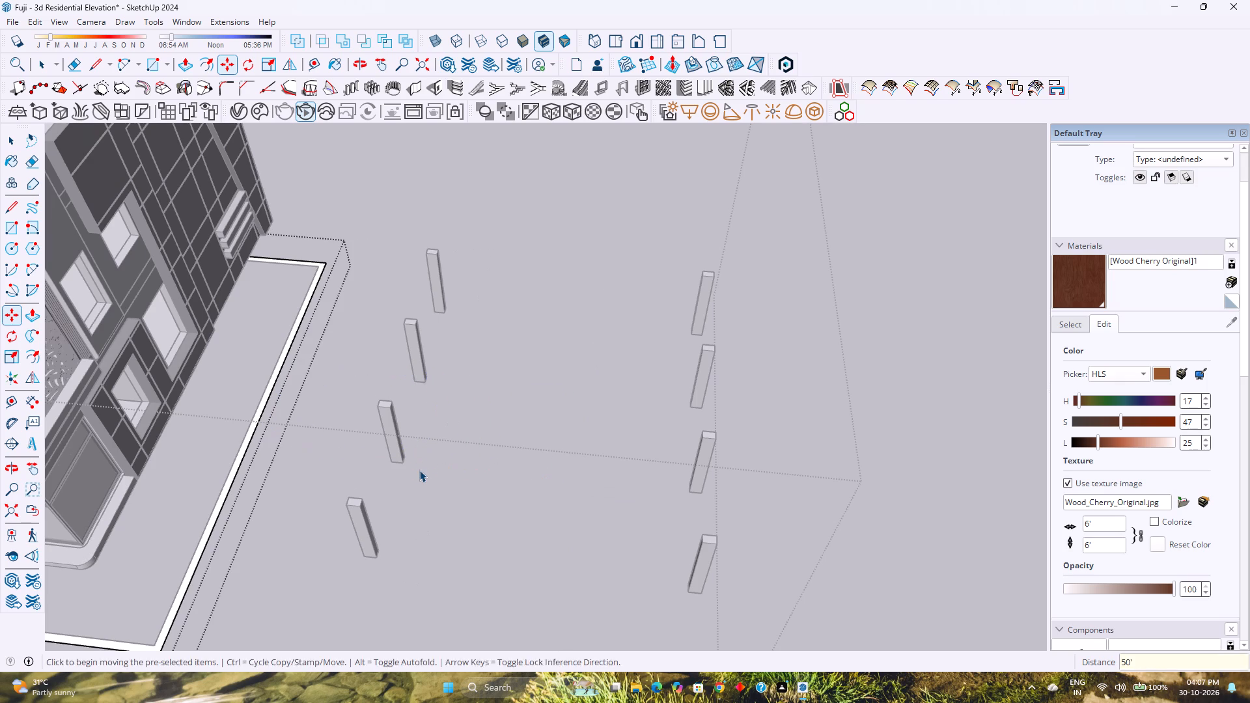
Examine the frame's new position inside the ground border beneath the building from the front and the corner.
scroll(424, 454, "down", 3)
middle_click_drag(378, 477, 559, 372)
scroll(572, 358, "down", 8)
middle_click_drag(437, 447, 451, 435)
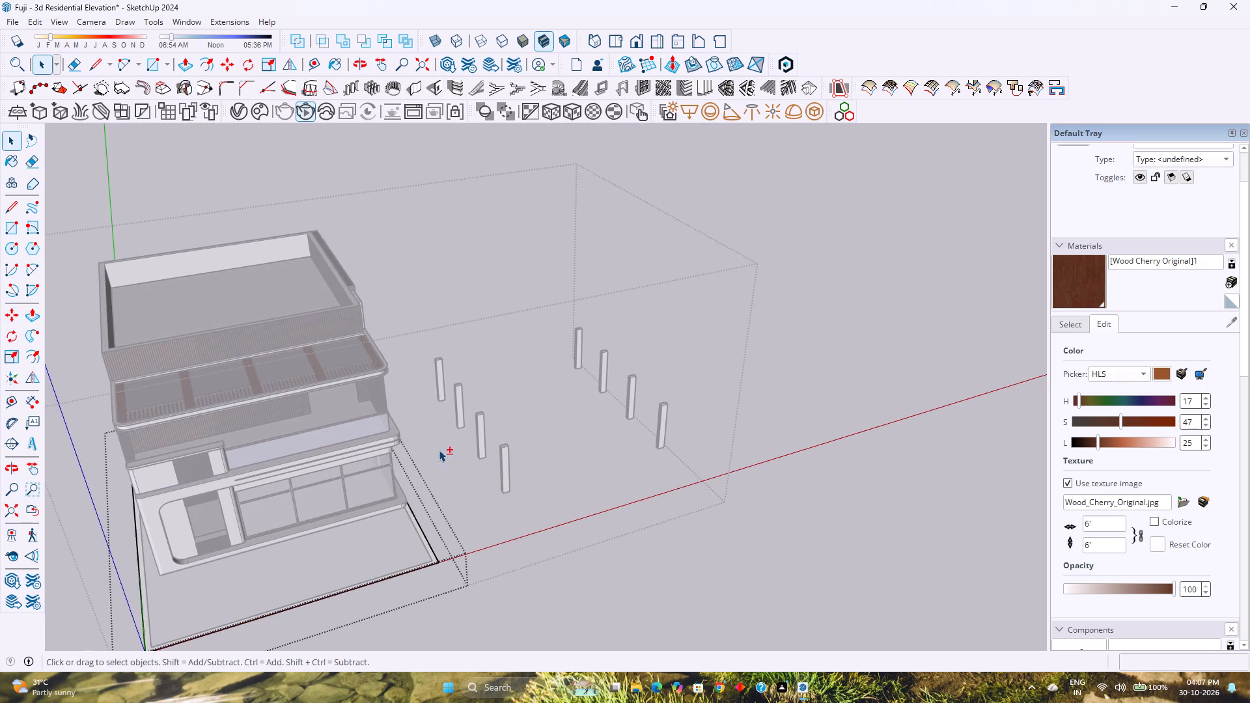
middle_click_drag(432, 456, 505, 398, "shift")
middle_click(505, 398, "shift")
middle_click_drag(270, 540, 433, 419)
middle_click(433, 419)
scroll(266, 530, "up", 5)
middle_click_drag(266, 526, 335, 500, "shift")
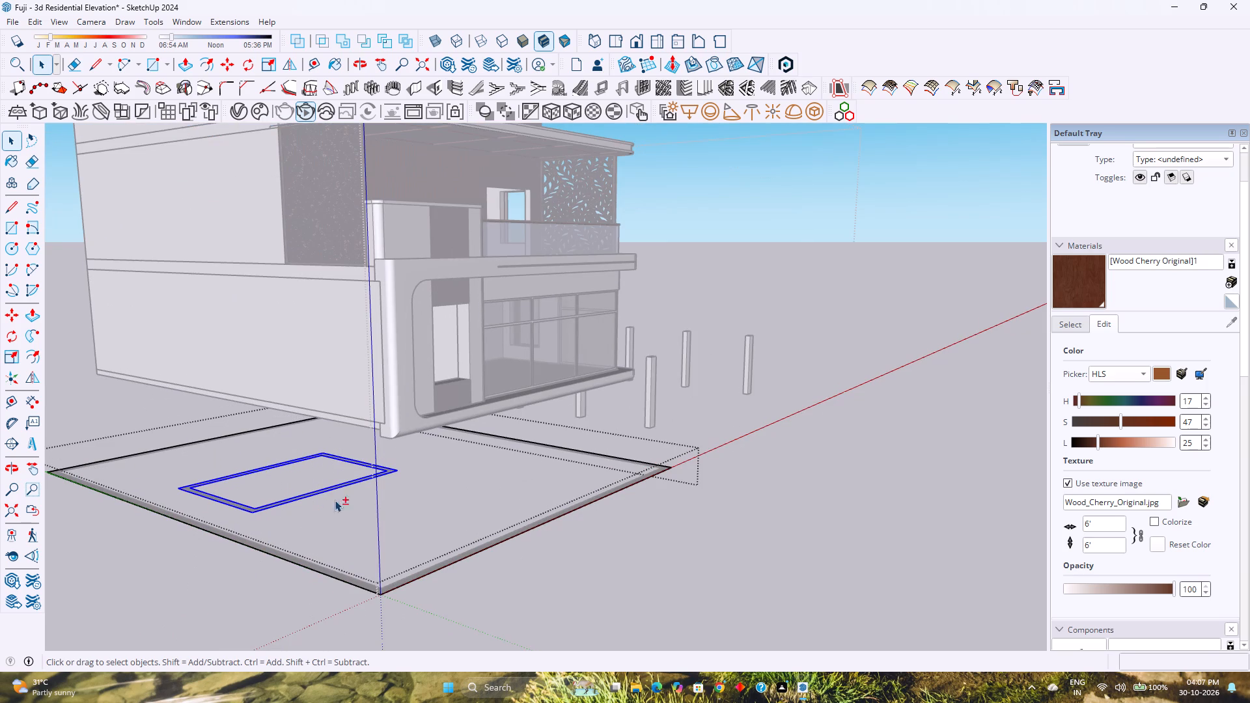
middle_click_drag(335, 500, 460, 482, "shift")
scroll(382, 549, "up", 5)
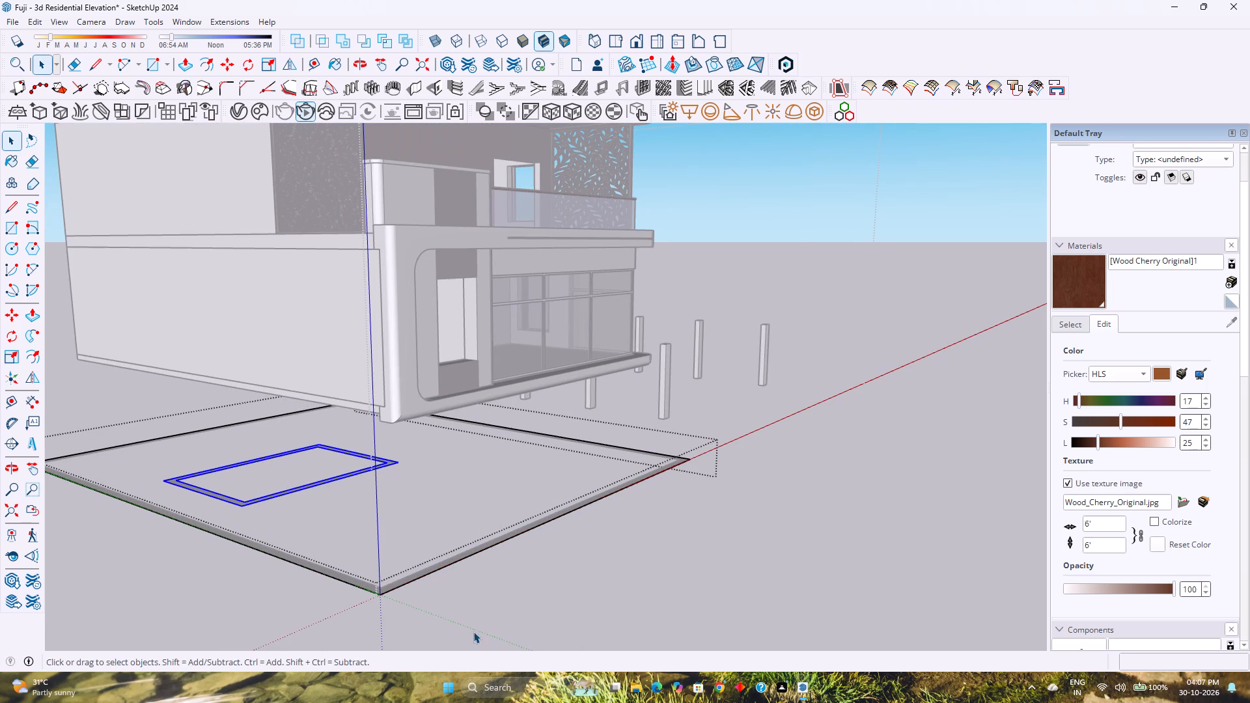
middle_click_drag(421, 553, 158, 598)
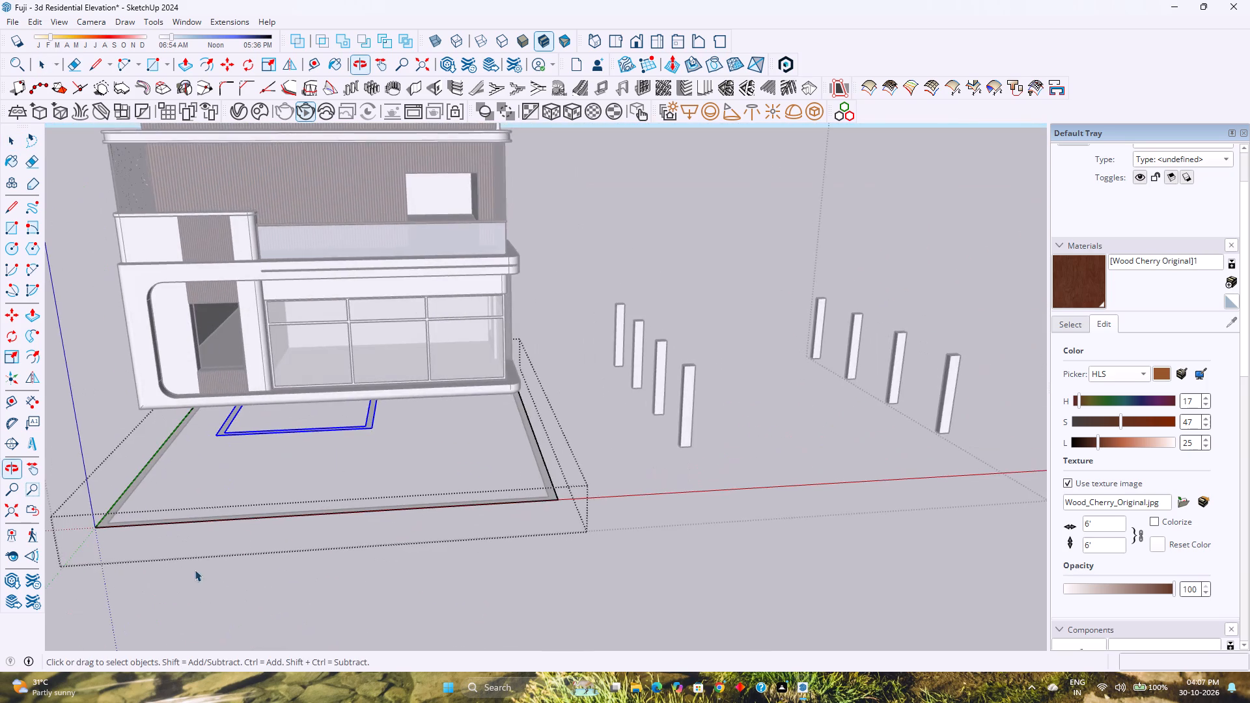
Push/Pull the ground border's face 6" downward.
scroll(242, 530, "up", 2)
scroll(558, 505, "up", 6)
double_click(620, 487)
scroll(620, 487, "up", 2)
left_click(620, 487)
double_click(620, 486)
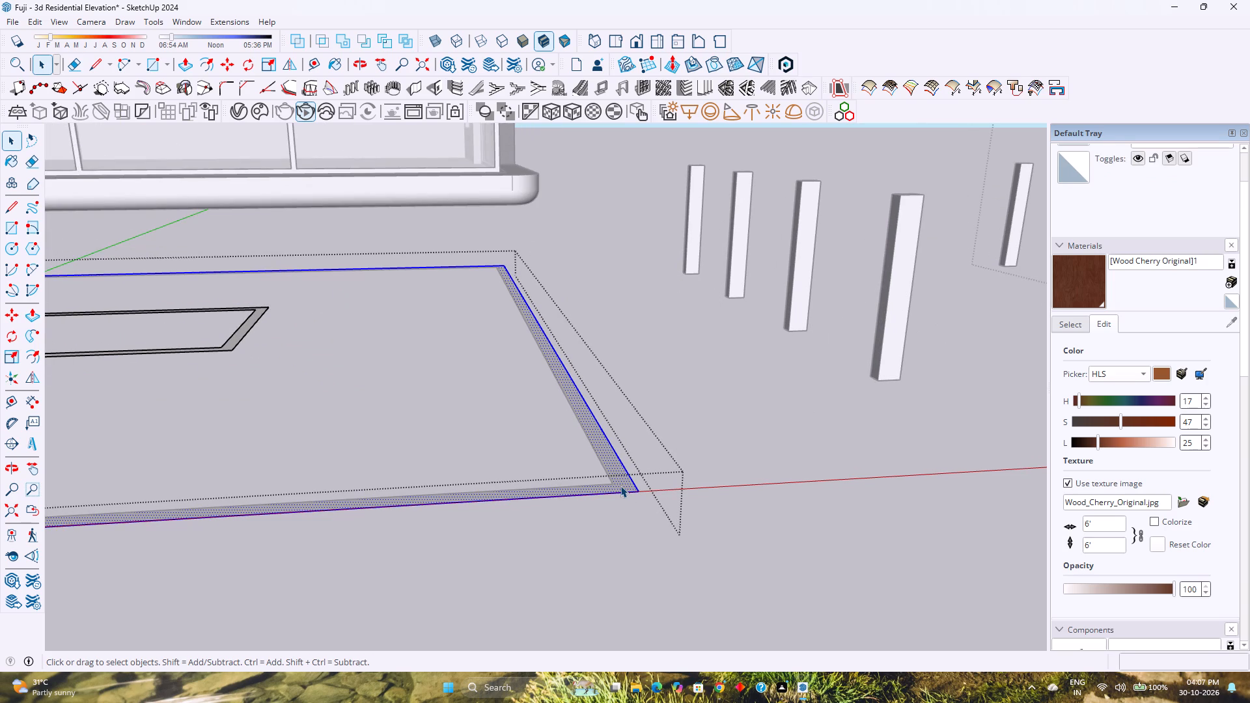
key("p")
left_click(620, 486)
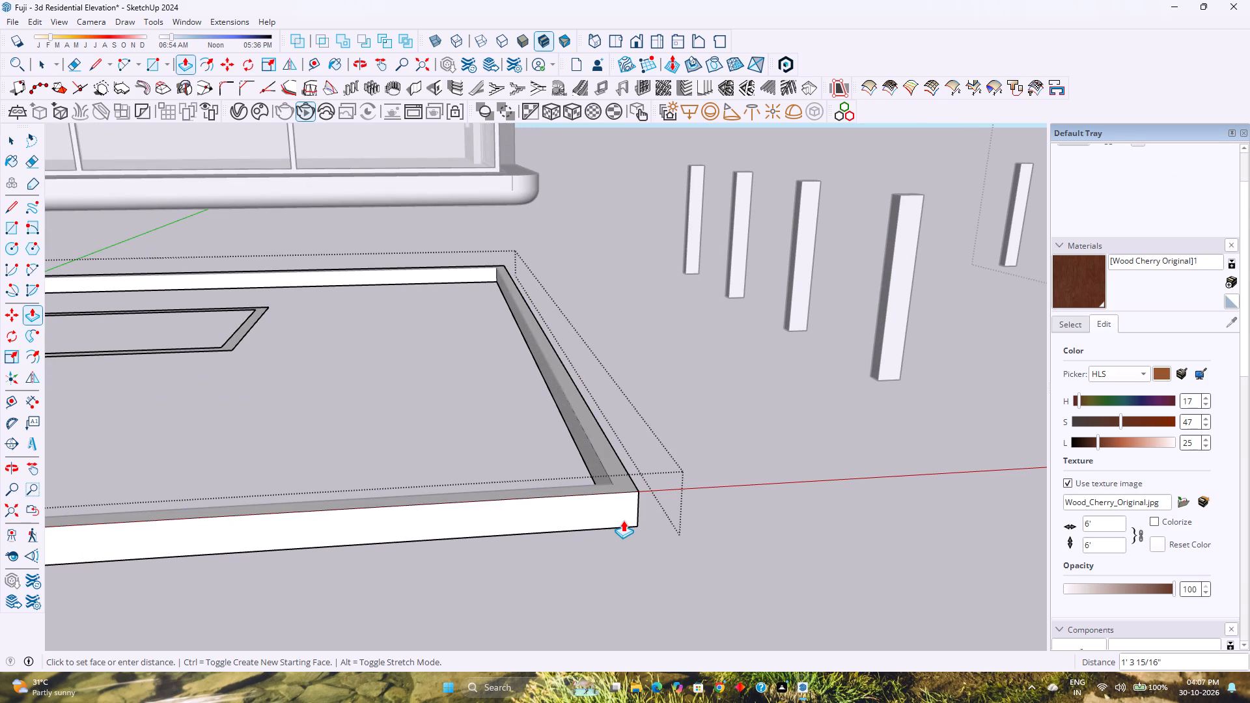
key("6")
key("Return")
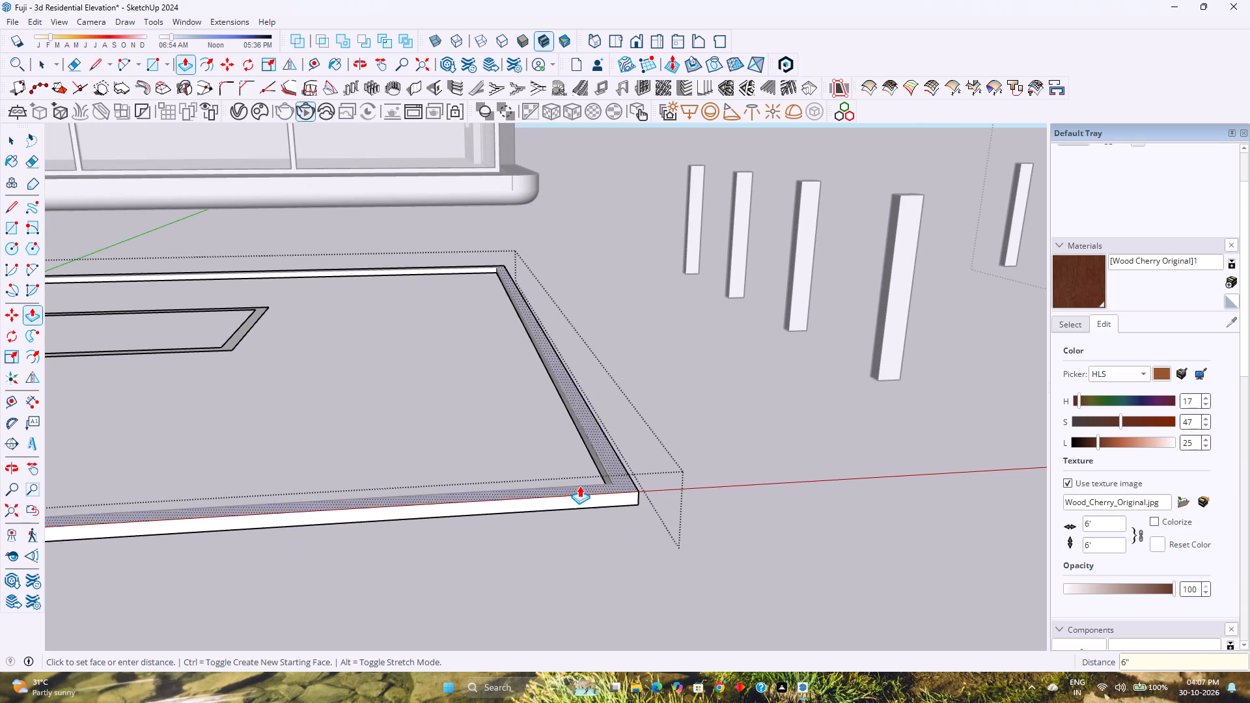
Push/Pull the border's inner side face across to the opposite edge so the border is filled into a solid slab.
scroll(579, 486, "up", 7)
middle_click_drag(577, 456, 632, 426)
middle_click(632, 426)
scroll(632, 426, "down", 6)
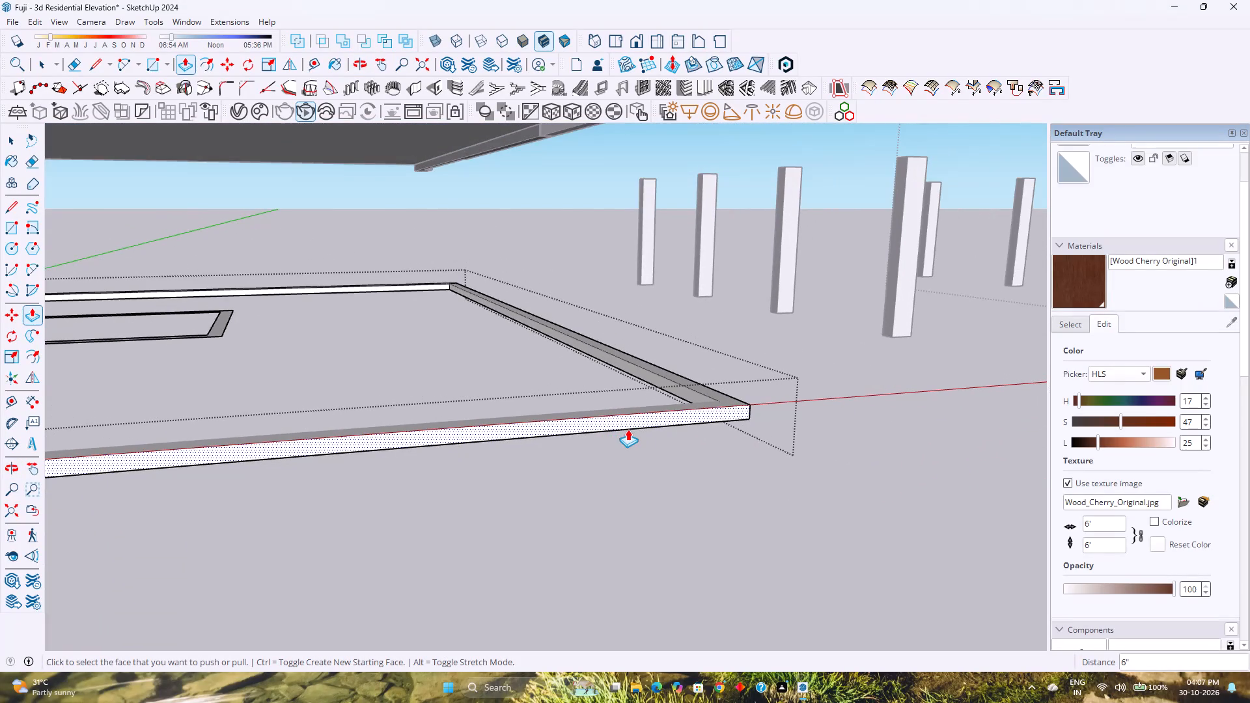
left_click(662, 386)
scroll(479, 411, "down", 8)
middle_click_drag(191, 450, 526, 441, "shift")
middle_click(526, 441, "shift")
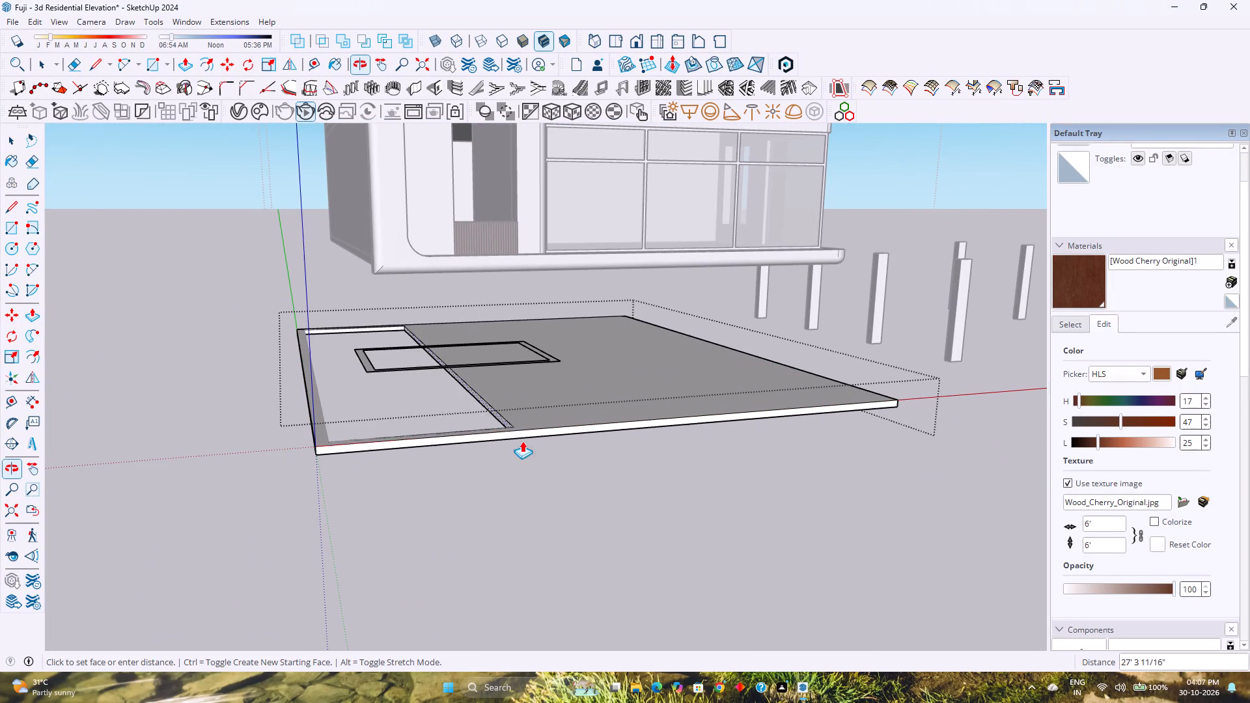
left_click(324, 434)
Push/Pull the ground slab's underside down by another 6".
middle_click_drag(370, 462, 528, 343)
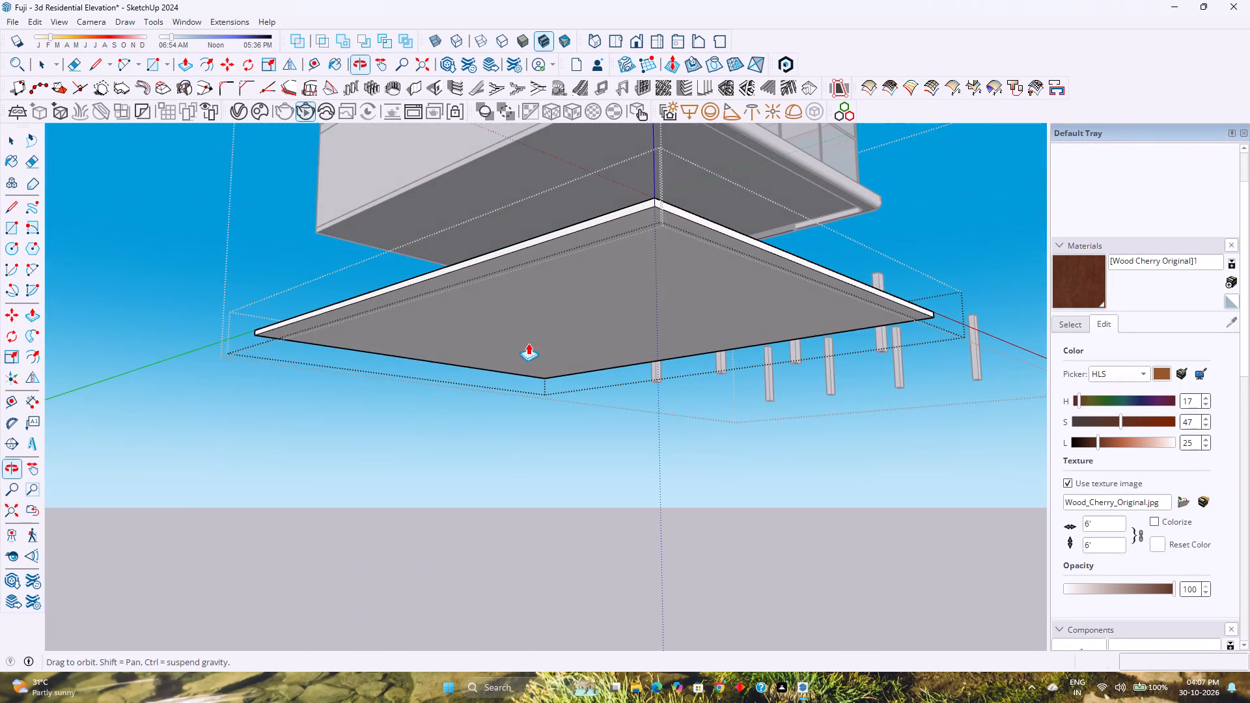
middle_click(528, 343)
left_click(543, 318)
key("6")
key("Return")
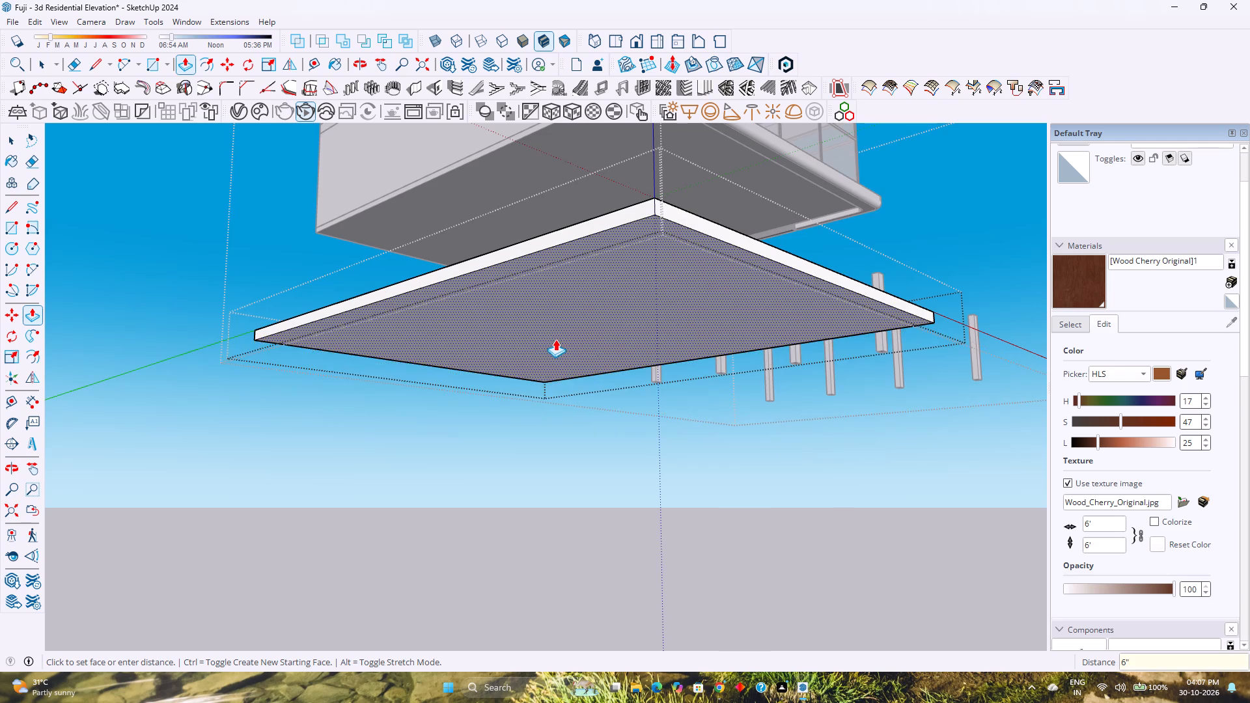
middle_click_drag(555, 339, 492, 474)
middle_click(492, 474)
key("space")
Open the rectangular frame group on the slab and Push/Pull its face up 10' into walls beneath the building.
middle_click_drag(527, 482, 395, 435)
middle_click(395, 435)
scroll(484, 438, "down", 1)
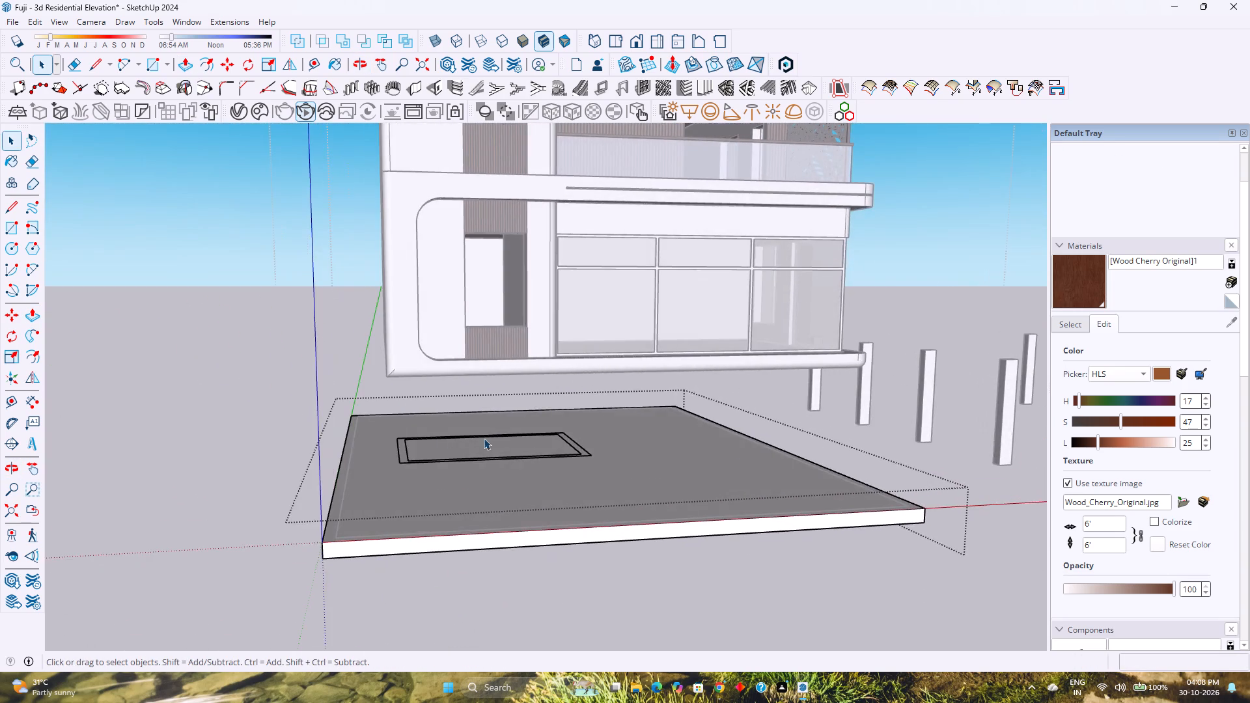
scroll(484, 438, "down", 2)
scroll(534, 447, "up", 3)
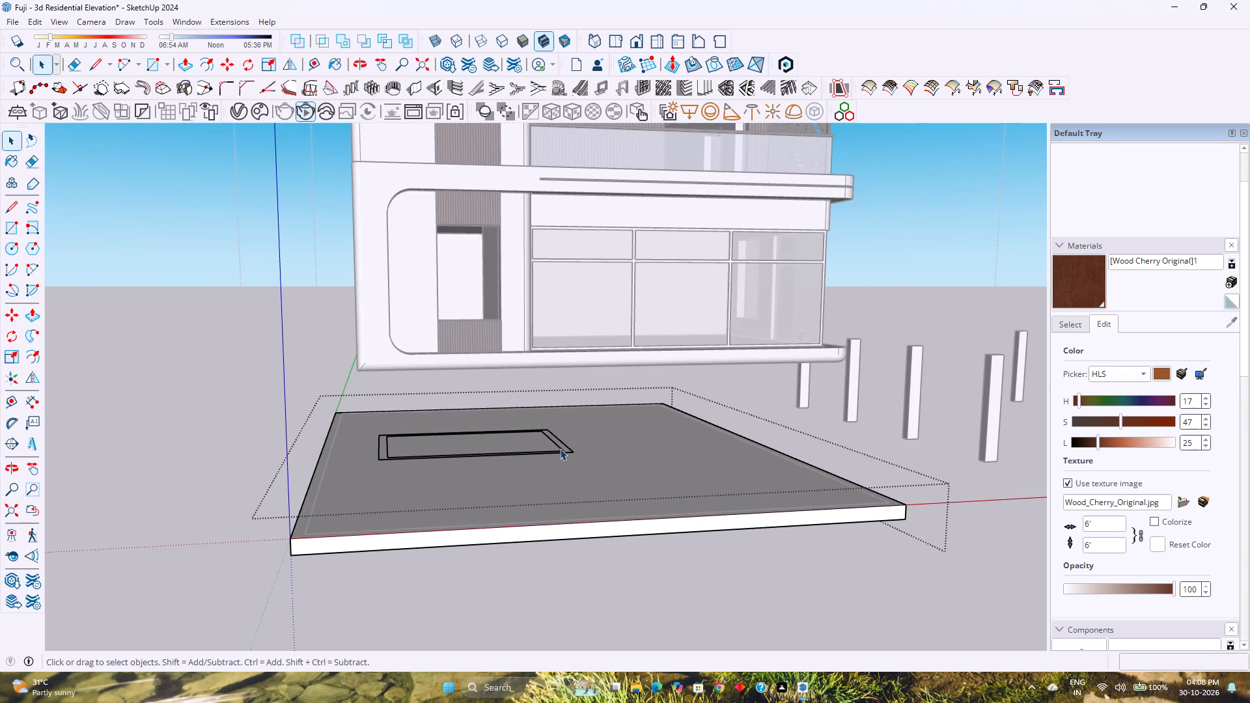
double_click(562, 448)
scroll(562, 448, "up", 4)
middle_click_drag(562, 448, 490, 465)
middle_click(490, 465)
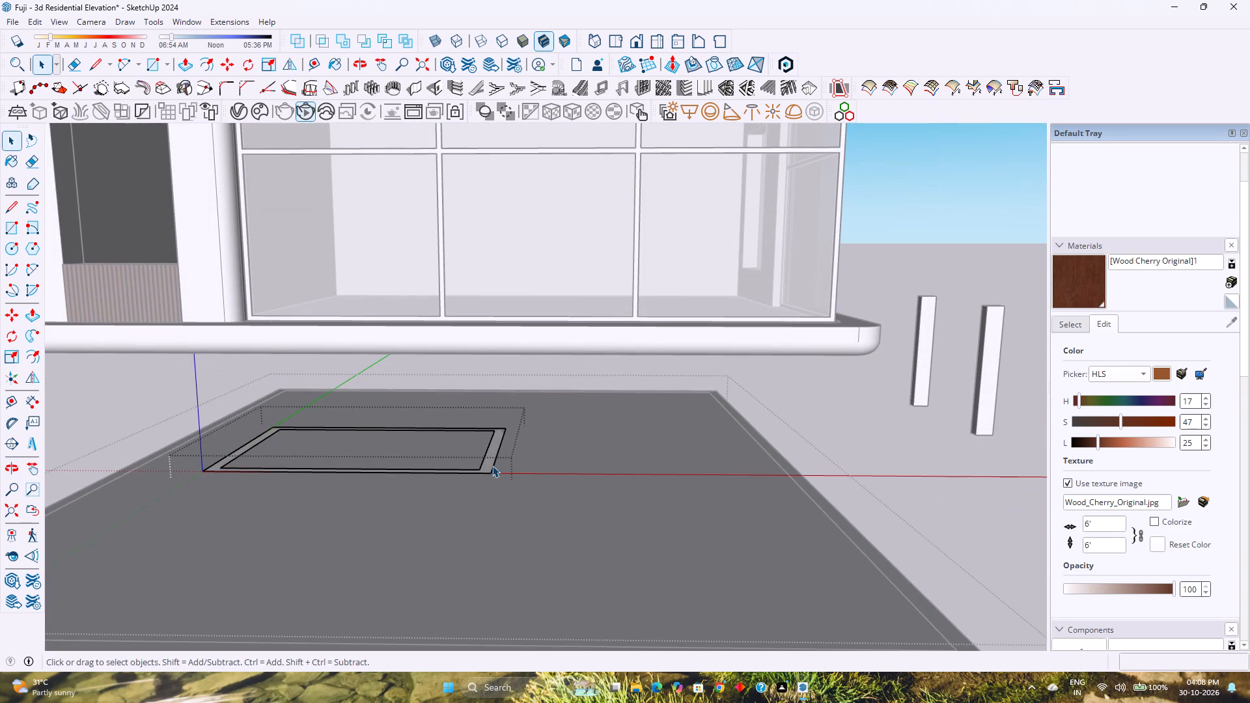
key("p")
left_click(492, 465)
middle_click_drag(505, 415, 510, 351)
middle_click(510, 351)
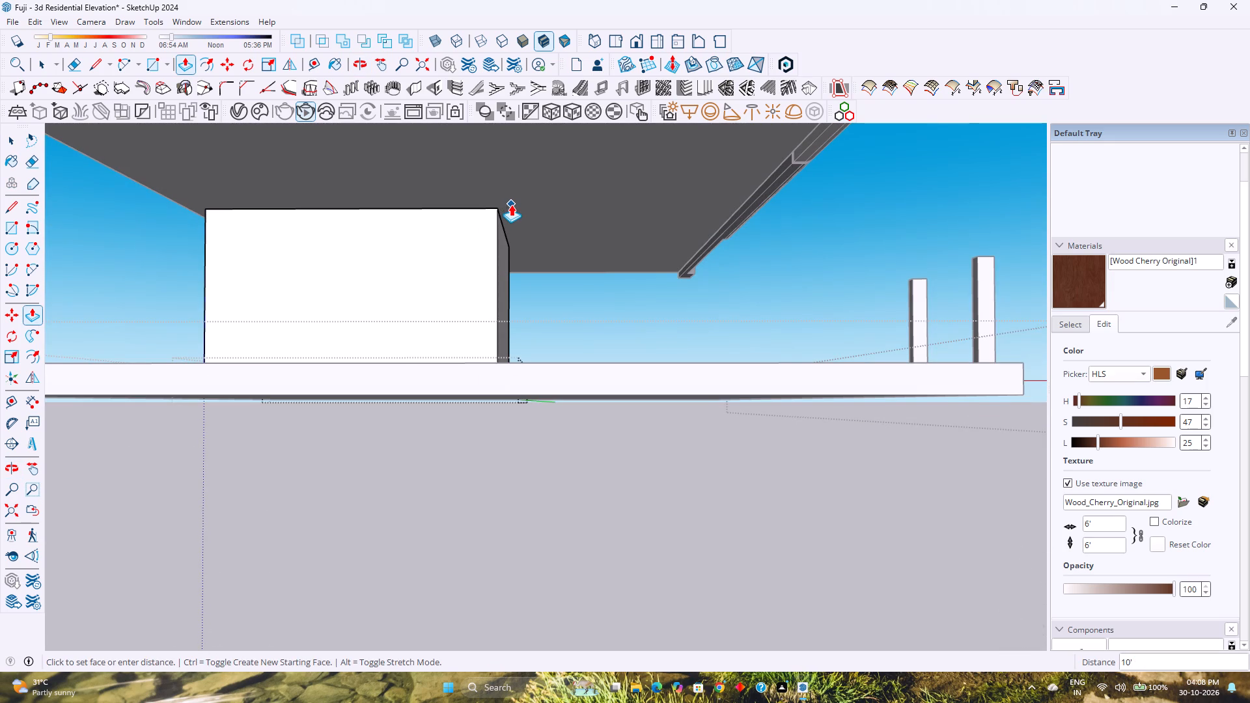
left_click(511, 204)
middle_click_drag(509, 204, 492, 246)
middle_click(492, 246)
middle_click(492, 246)
key("space")
key("Escape")
Leave the ground group and move the whole slab with its walls 6" down along the blue axis.
scroll(452, 293, "down", 4)
middle_click_drag(431, 428, 439, 435, "shift")
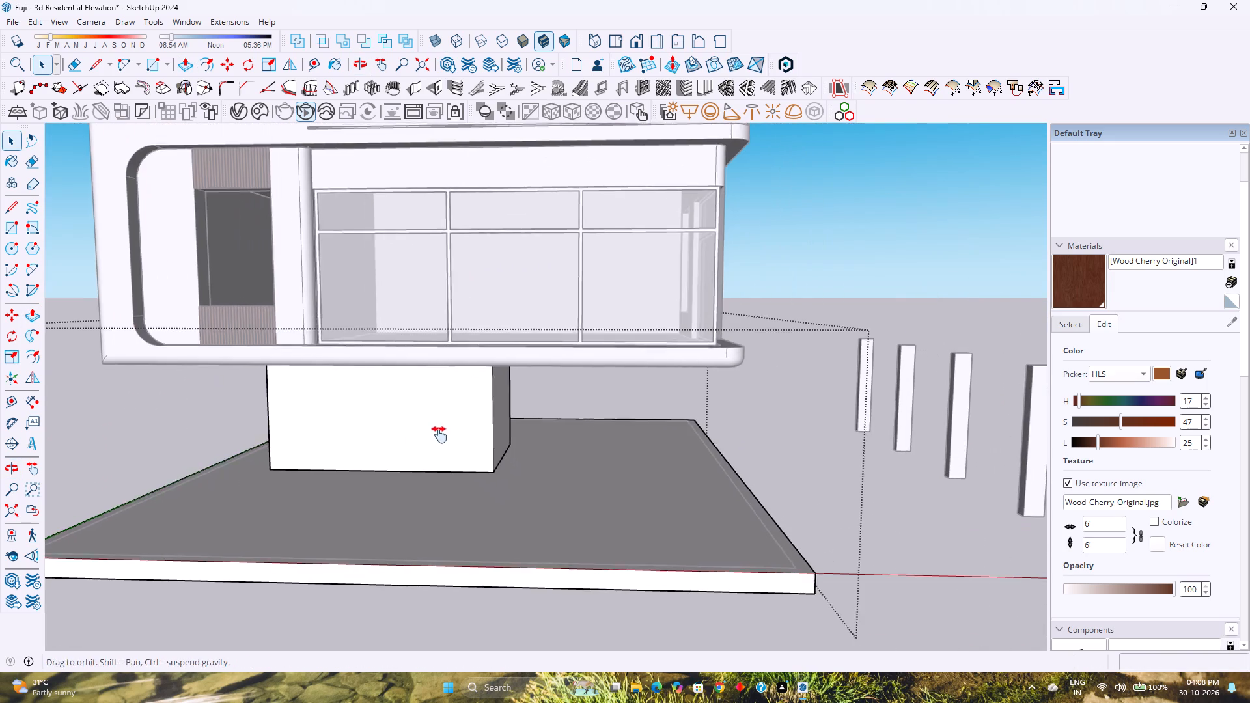
middle_click_drag(439, 435, 448, 449, "shift")
middle_click(448, 451, "shift")
middle_click_drag(439, 457, 417, 401)
middle_click(417, 401)
scroll(446, 365, "down", 1)
key("Escape")
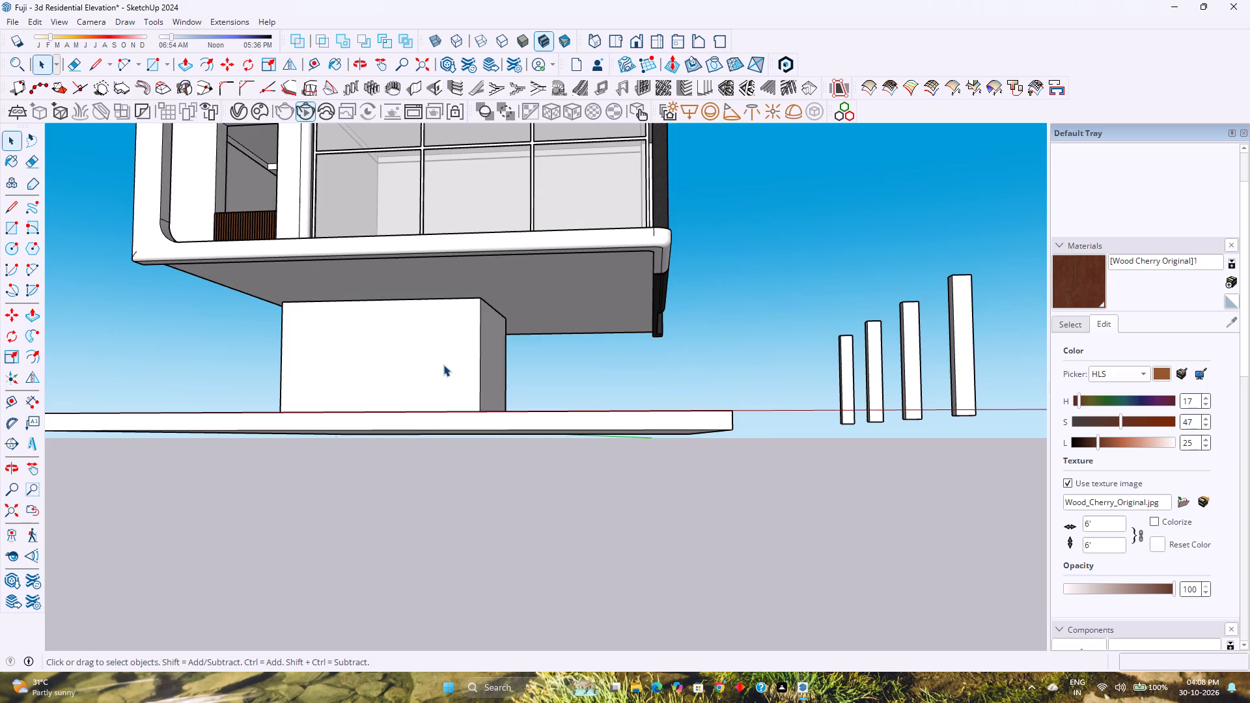
left_click(443, 365)
middle_click_drag(443, 365, 420, 403)
key("m")
middle_click_drag(422, 396, 452, 370)
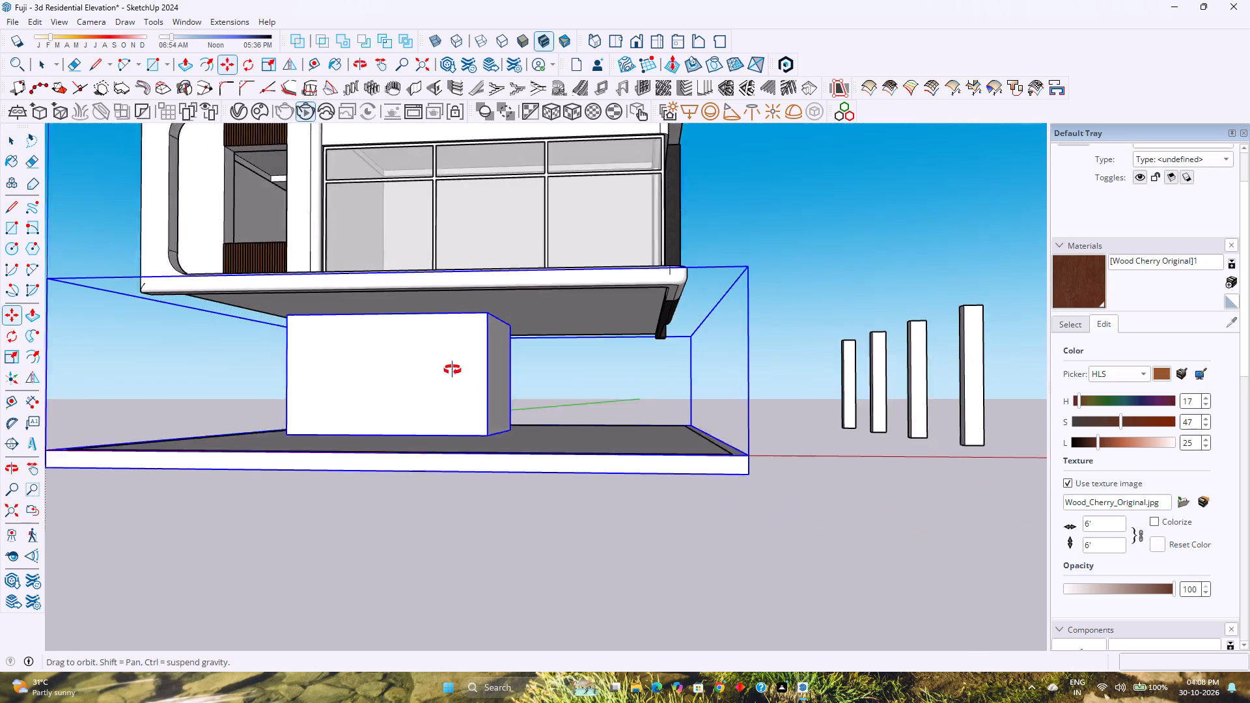
middle_click_drag(452, 370, 453, 370)
middle_click(453, 370)
left_click(492, 312)
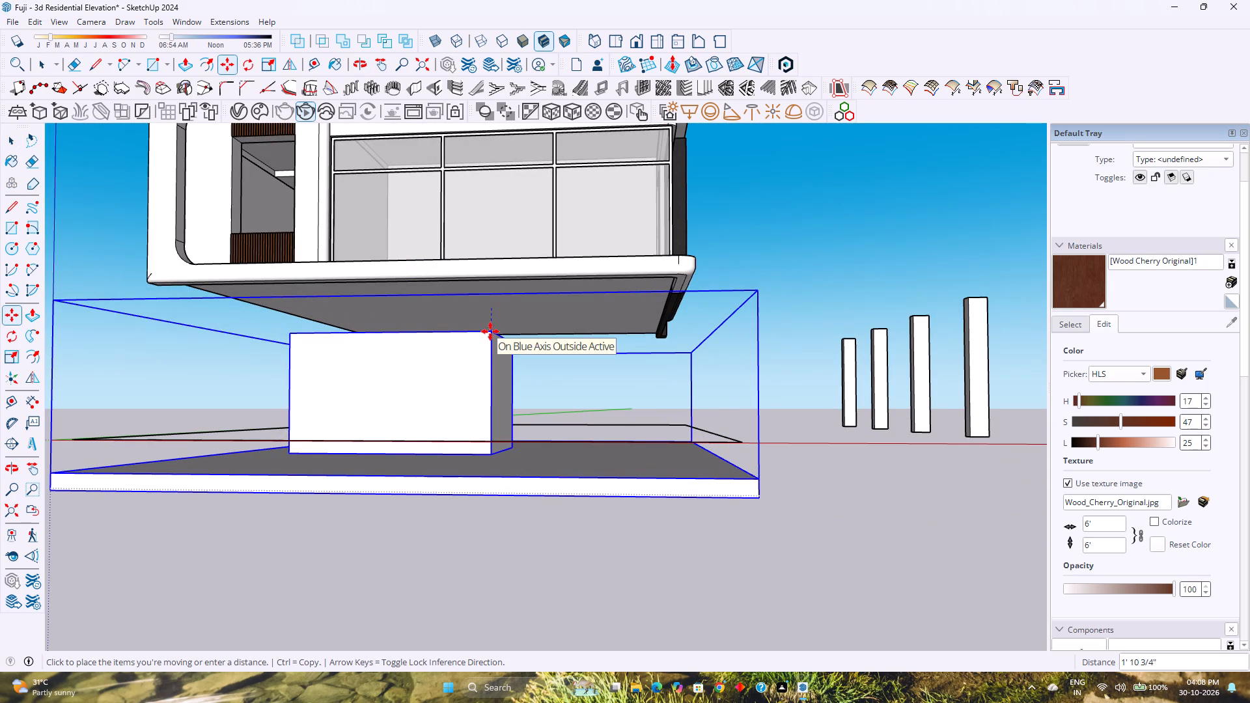
key("Up")
key("6")
key("Return")
key("space")
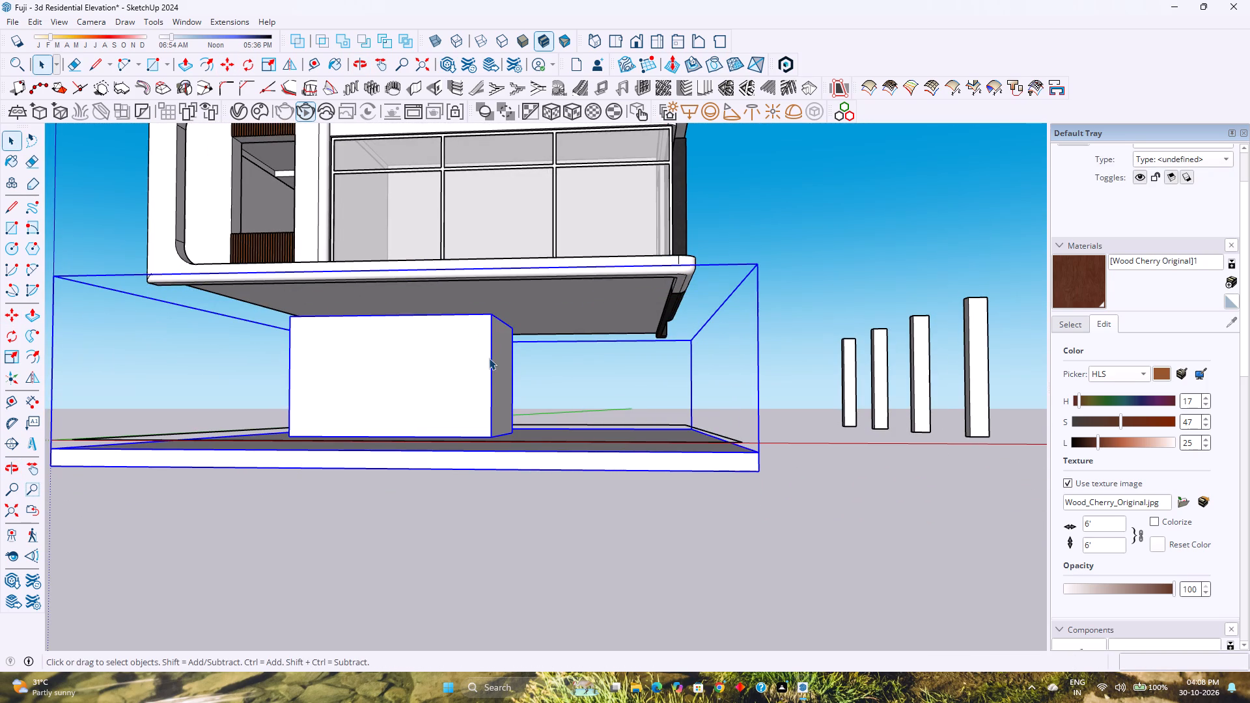
Open the ground slab group and delete the four leftover border edges along the slab's top.
scroll(708, 491, "down", 3)
middle_click_drag(712, 491, 699, 534)
scroll(751, 532, "down", 3)
middle_click_drag(775, 551, 732, 536, "shift")
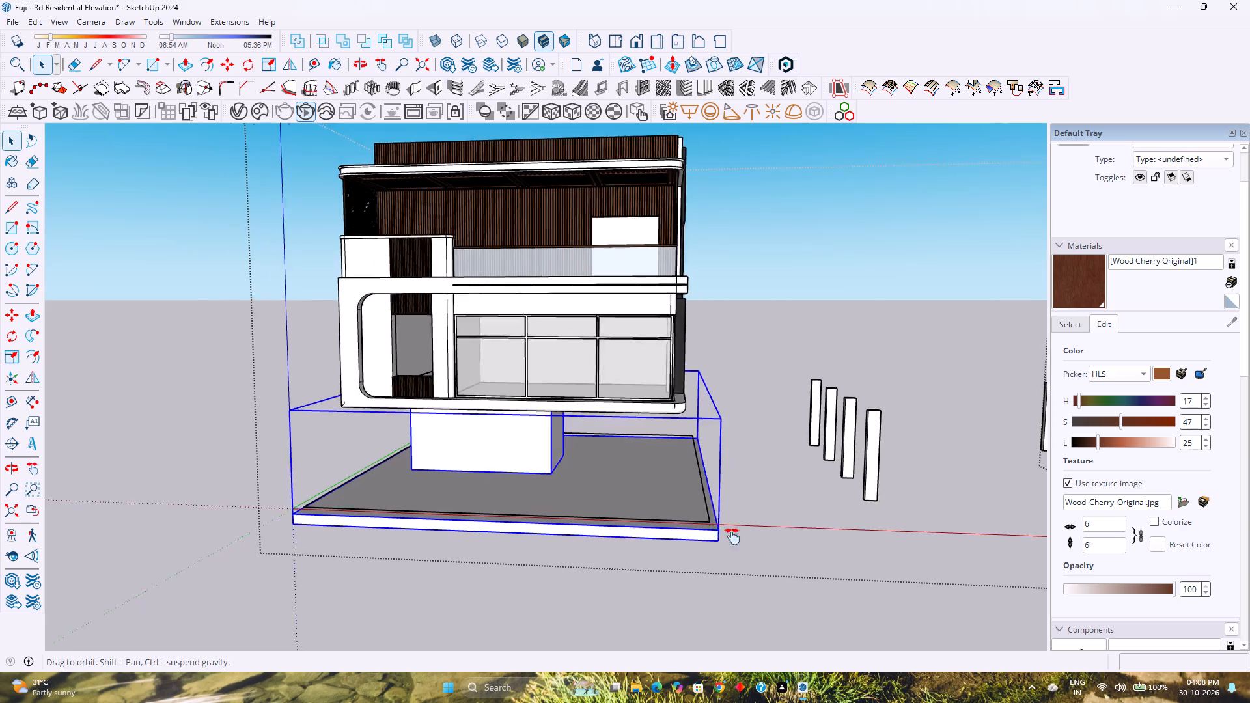
middle_click_drag(732, 536, 675, 523, "shift")
middle_click(675, 523, "shift")
key("Escape")
scroll(721, 527, "down", 3)
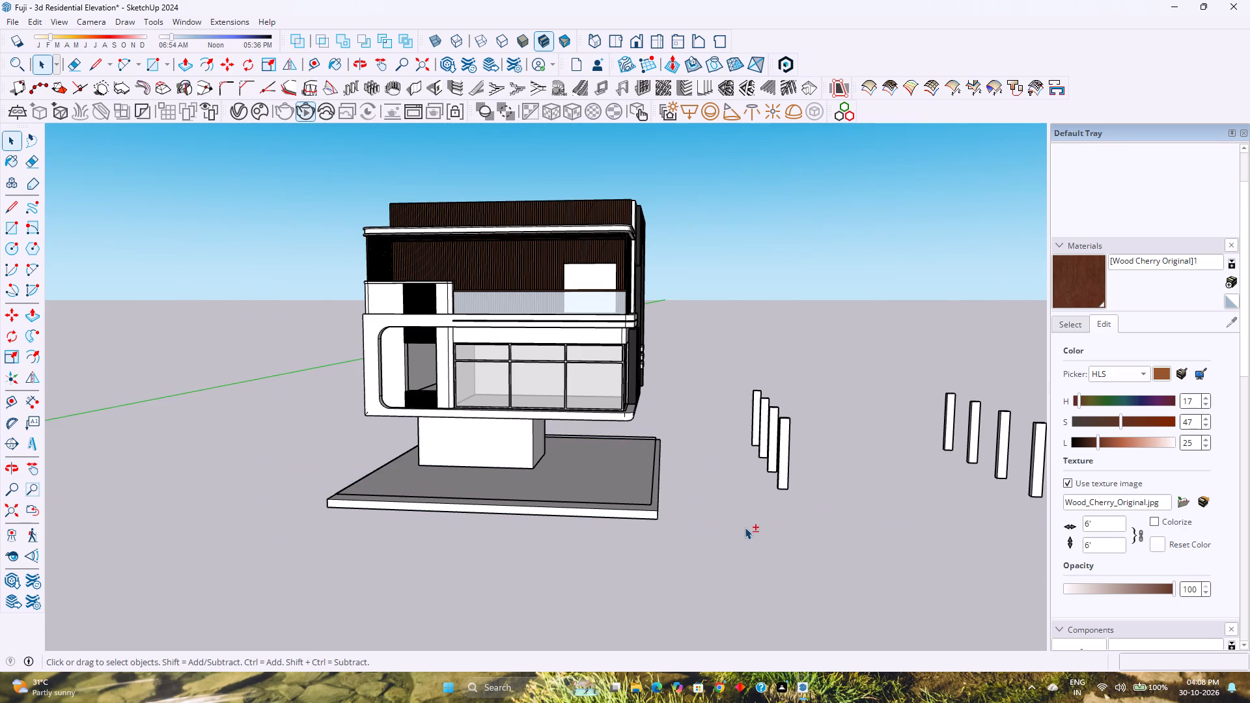
double_click(633, 504)
scroll(706, 510, "up", 1)
middle_click_drag(706, 510, 583, 523, "shift")
middle_click_drag(548, 515, 551, 518)
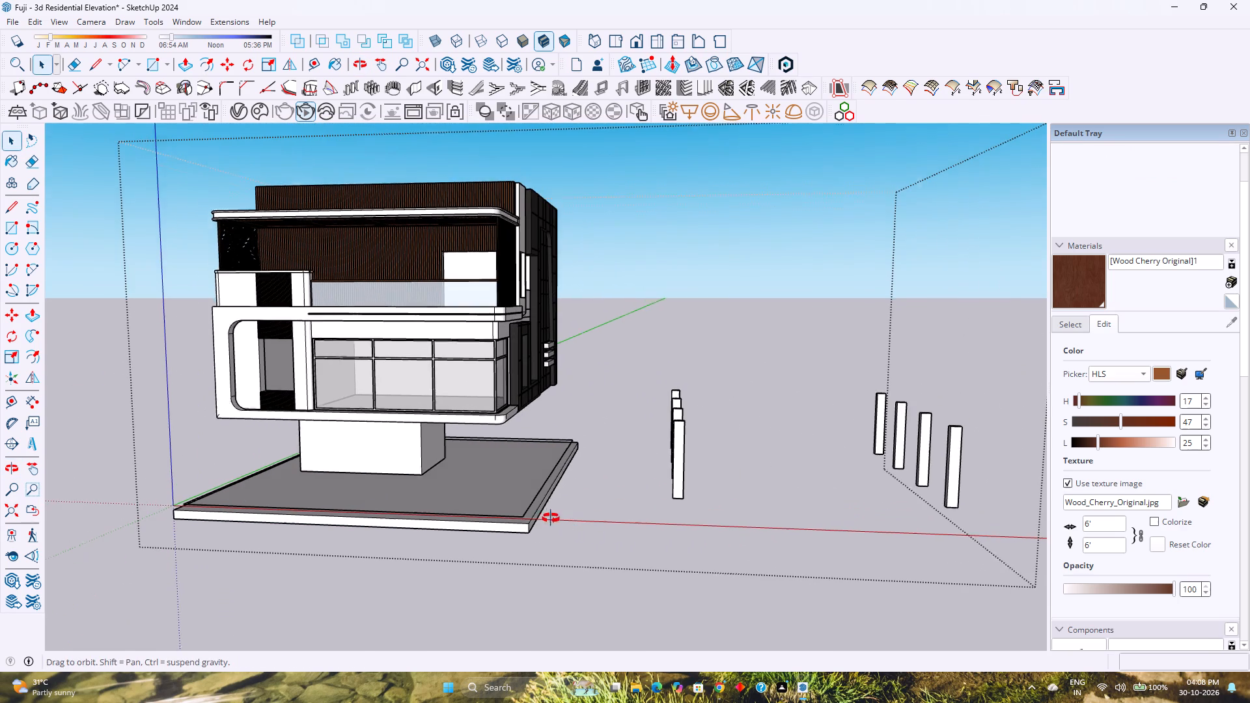
middle_click_drag(551, 518, 558, 539)
middle_click(558, 539)
left_click(535, 522)
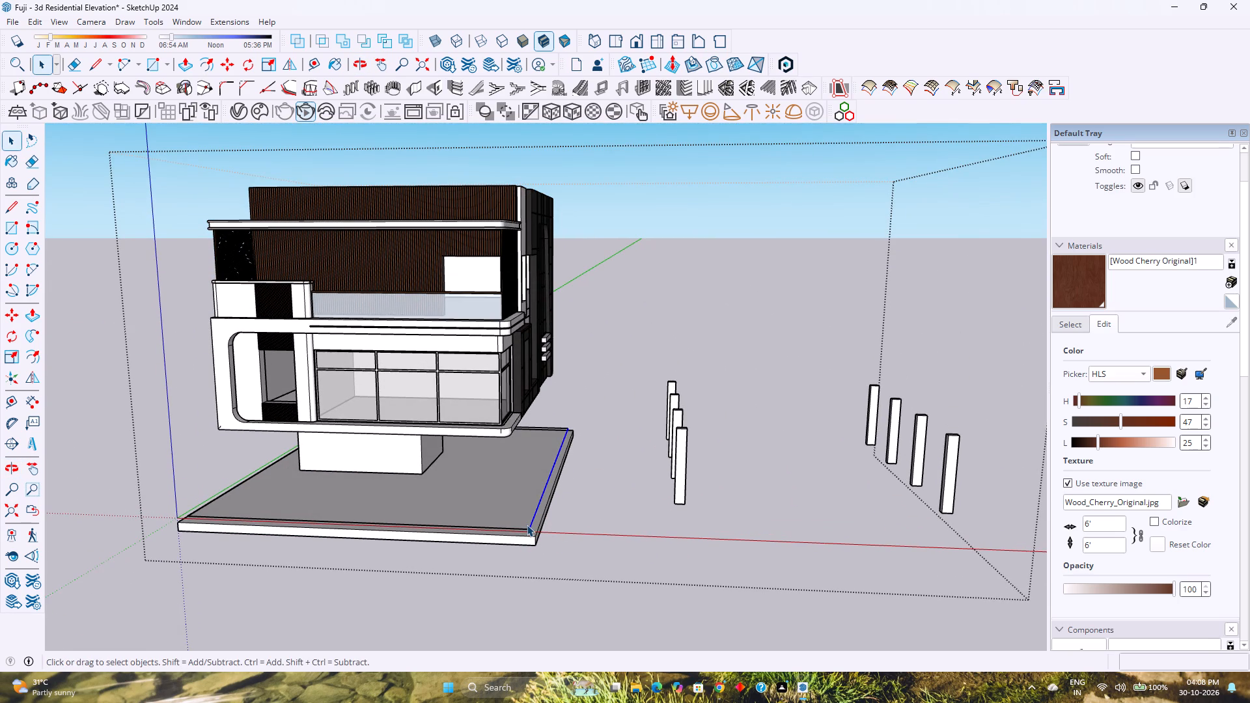
key("Delete")
left_click(508, 529)
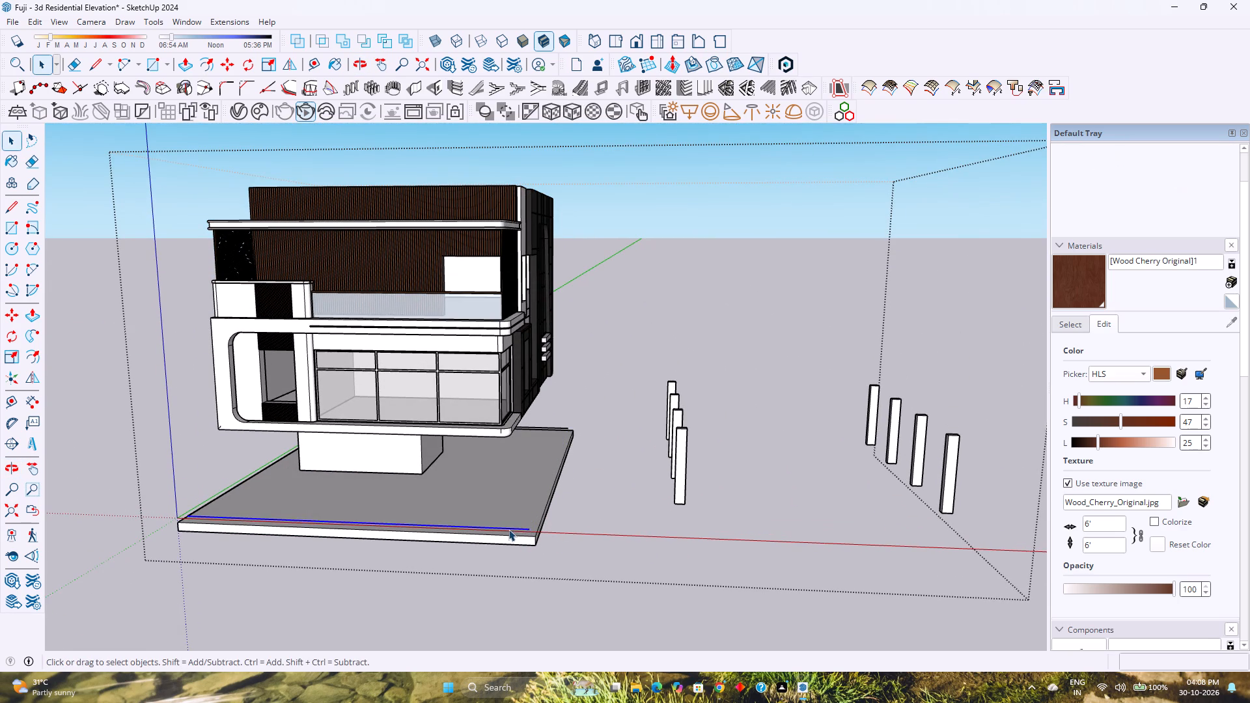
key("Delete")
middle_click_drag(201, 474, 301, 403)
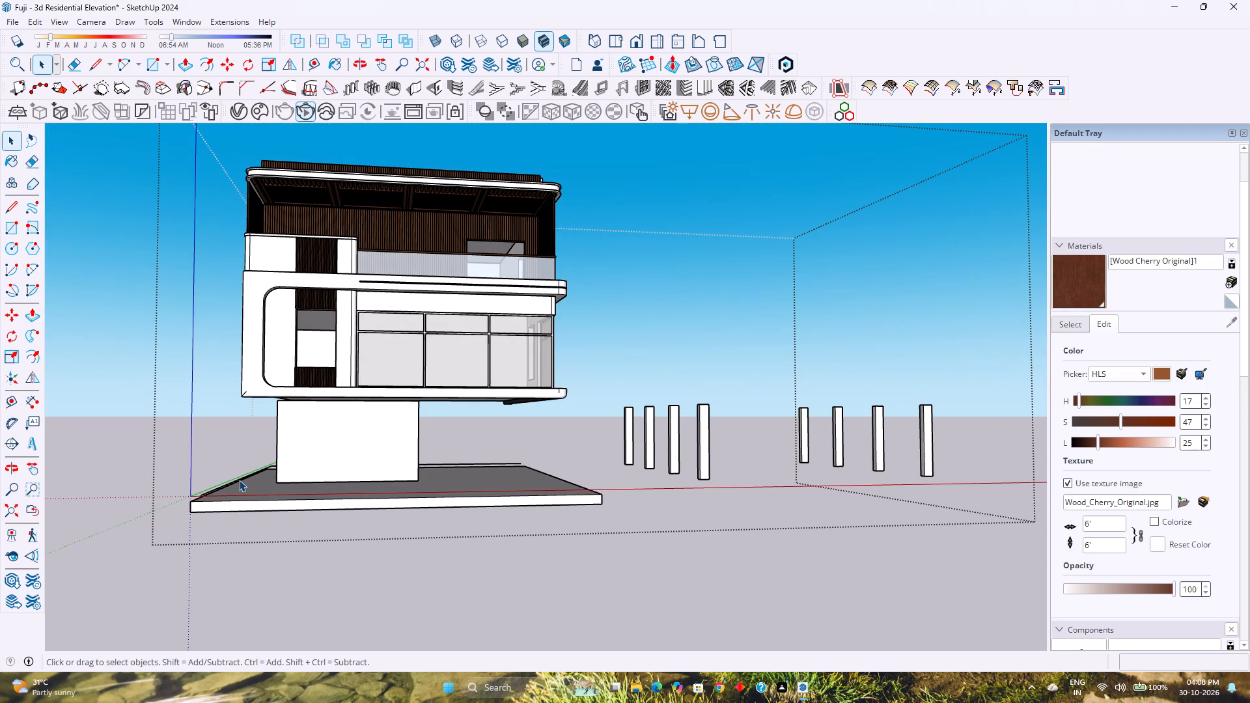
left_click(239, 480)
key("Delete")
middle_click_drag(239, 480, 459, 525)
middle_click(472, 527)
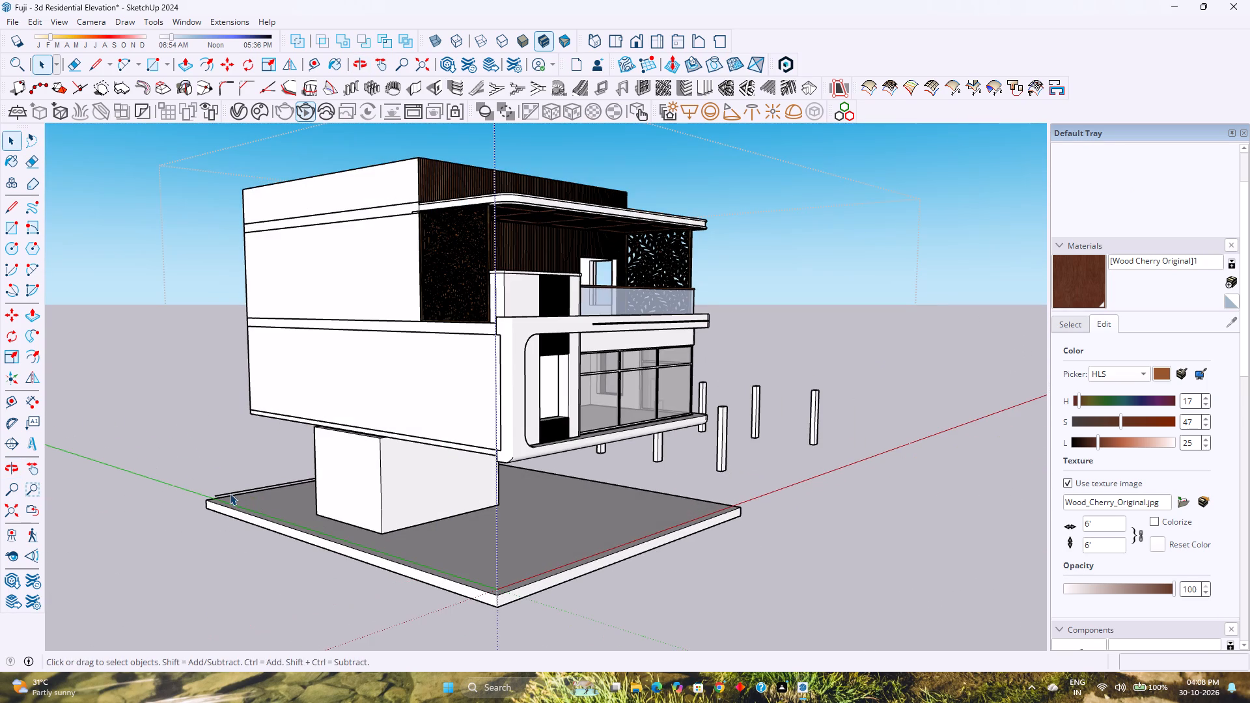
left_click(230, 493)
key("Delete")
Select all the columns standing beside the building and move them 50' along the red axis to beneath it.
middle_click_drag(492, 512, 305, 482)
scroll(303, 482, "down", 3)
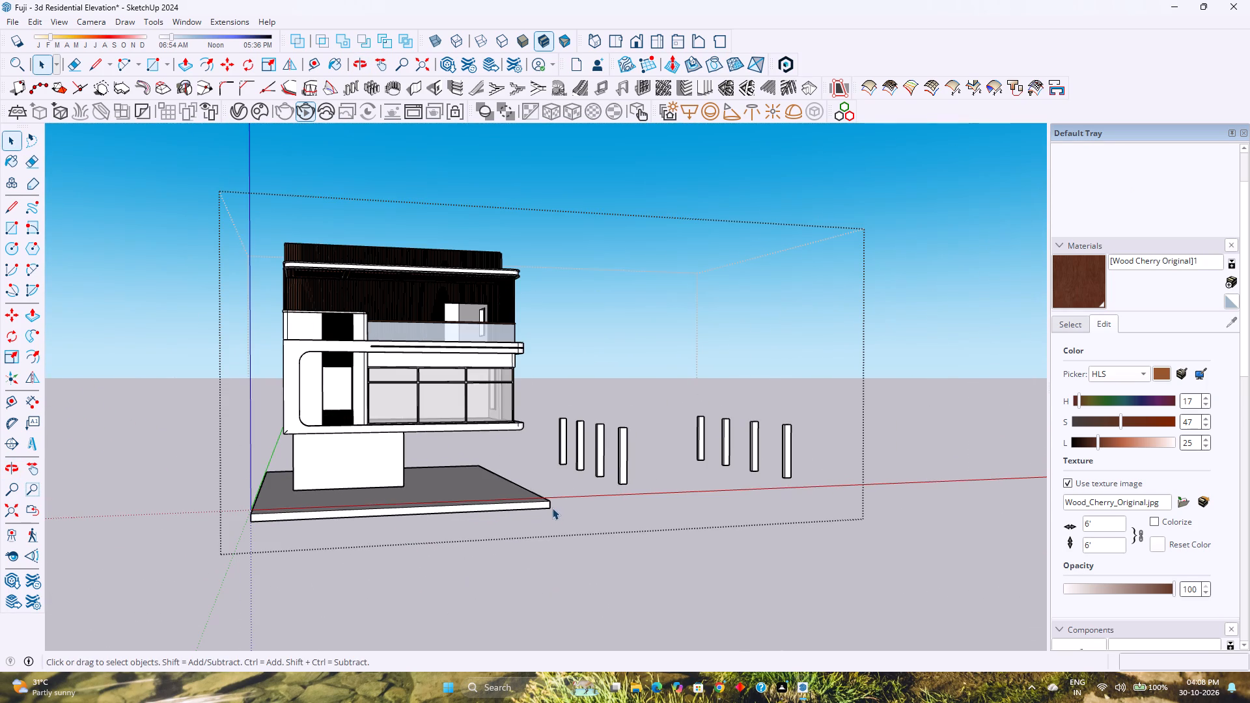
middle_click_drag(561, 507, 490, 517, "shift")
middle_click(490, 517, "shift")
left_click_drag(498, 398, 777, 518)
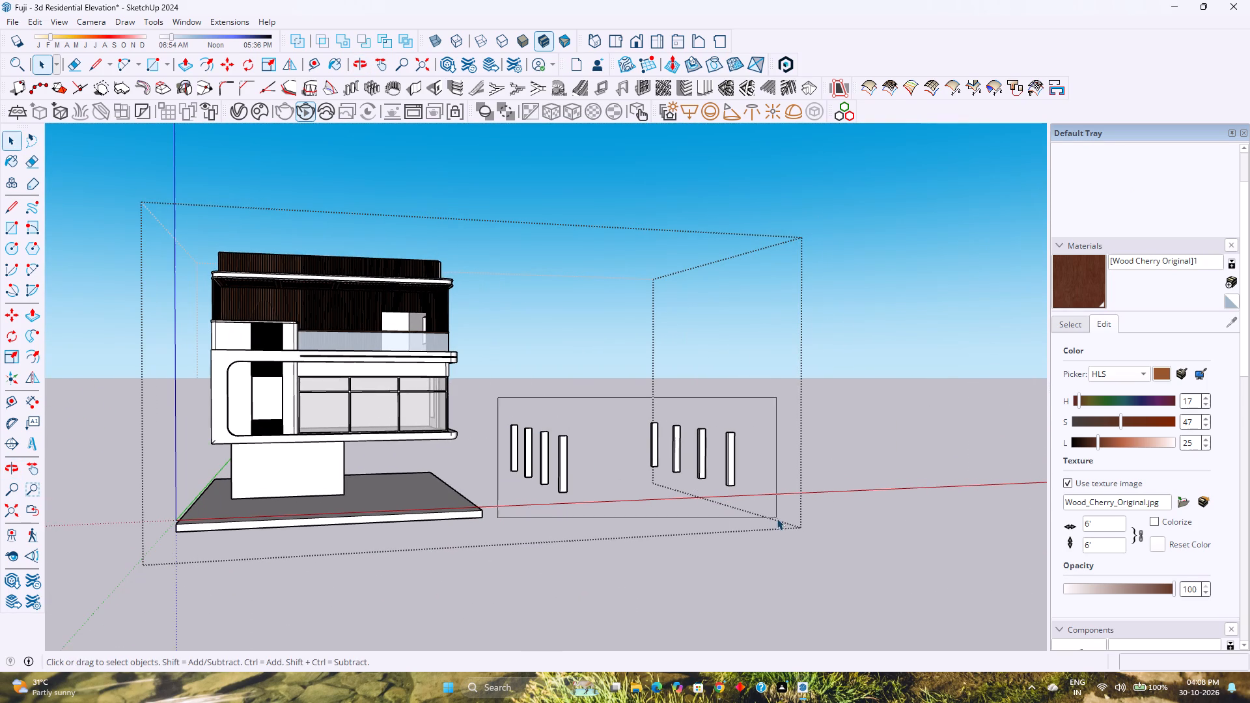
middle_click_drag(715, 523, 607, 525)
middle_click(607, 525)
key("m")
scroll(537, 502, "up", 3)
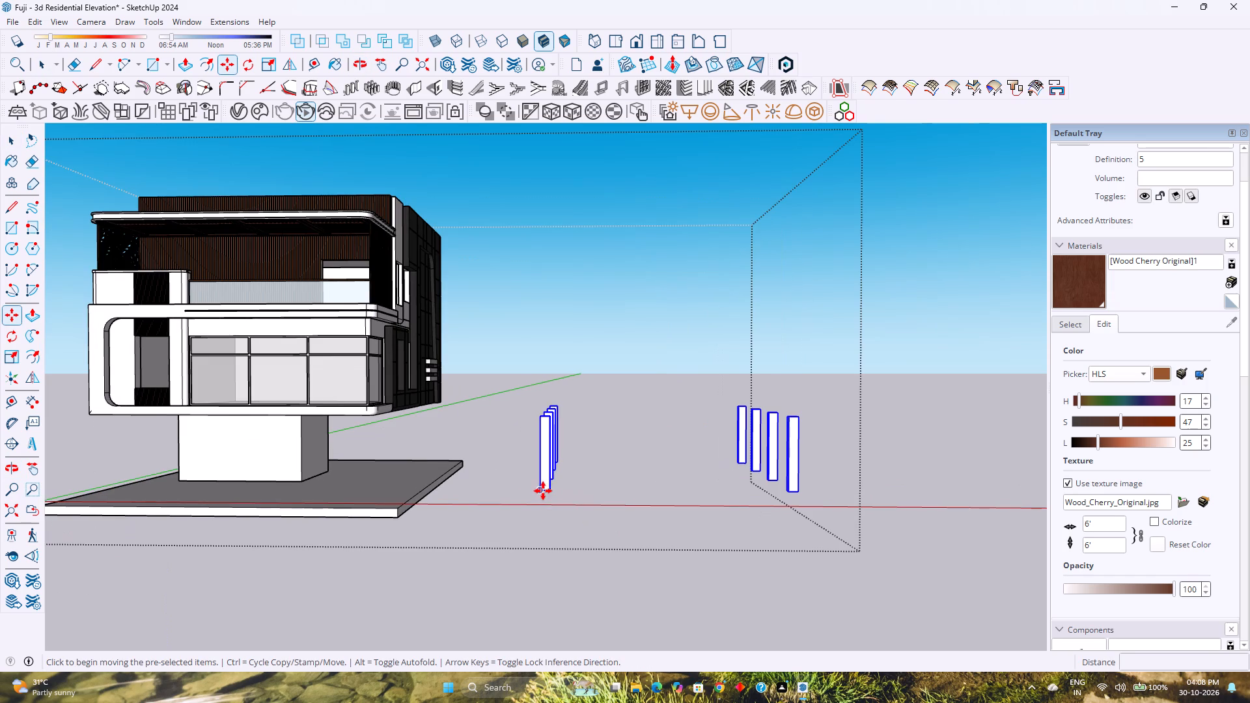
left_click(543, 491)
key("Right")
type("50'")
key("Return")
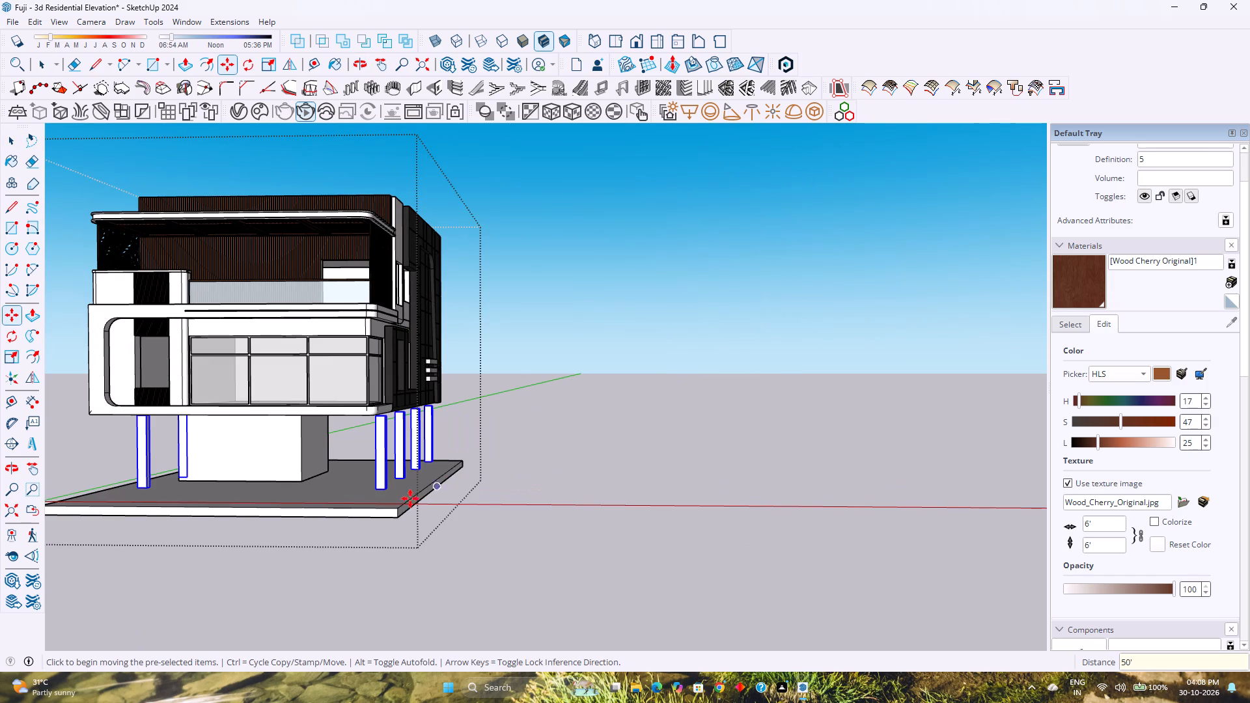
scroll(400, 500, "up", 14)
key("space")
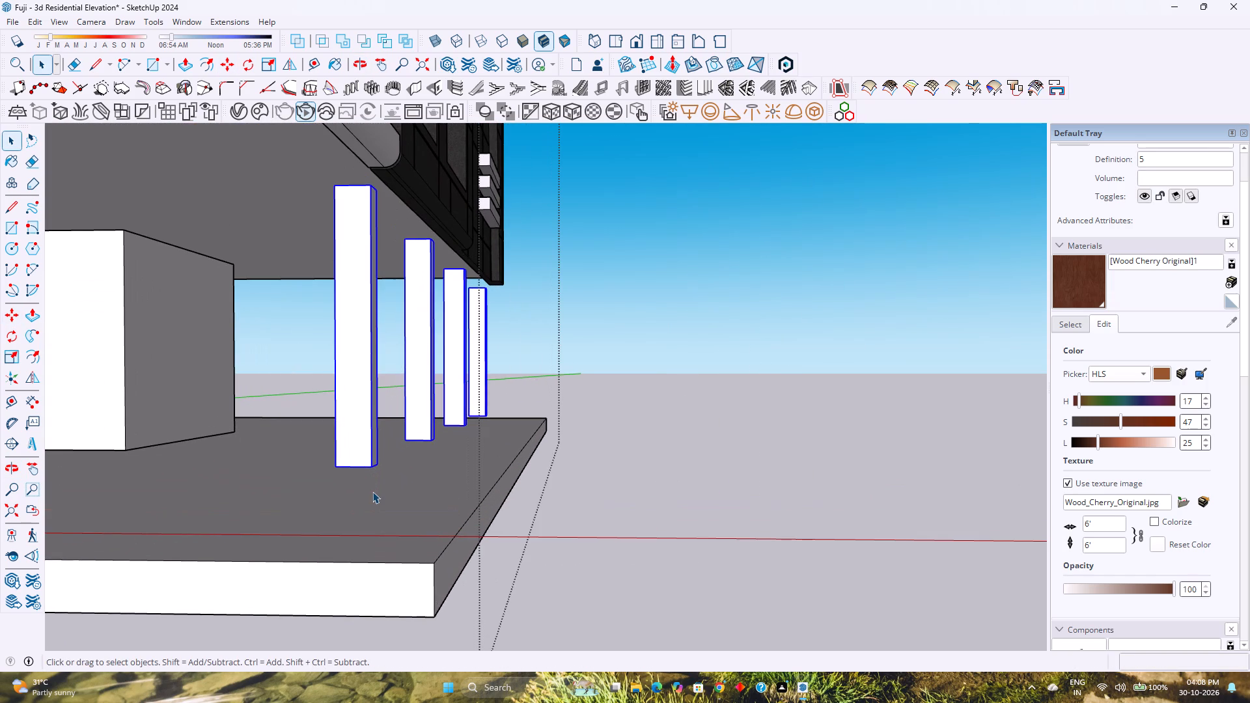
key("Escape")
Save the model.
middle_click_drag(373, 491, 501, 505)
middle_click(502, 505)
scroll(507, 491, "down", 8)
middle_click_drag(456, 489, 469, 490, "shift")
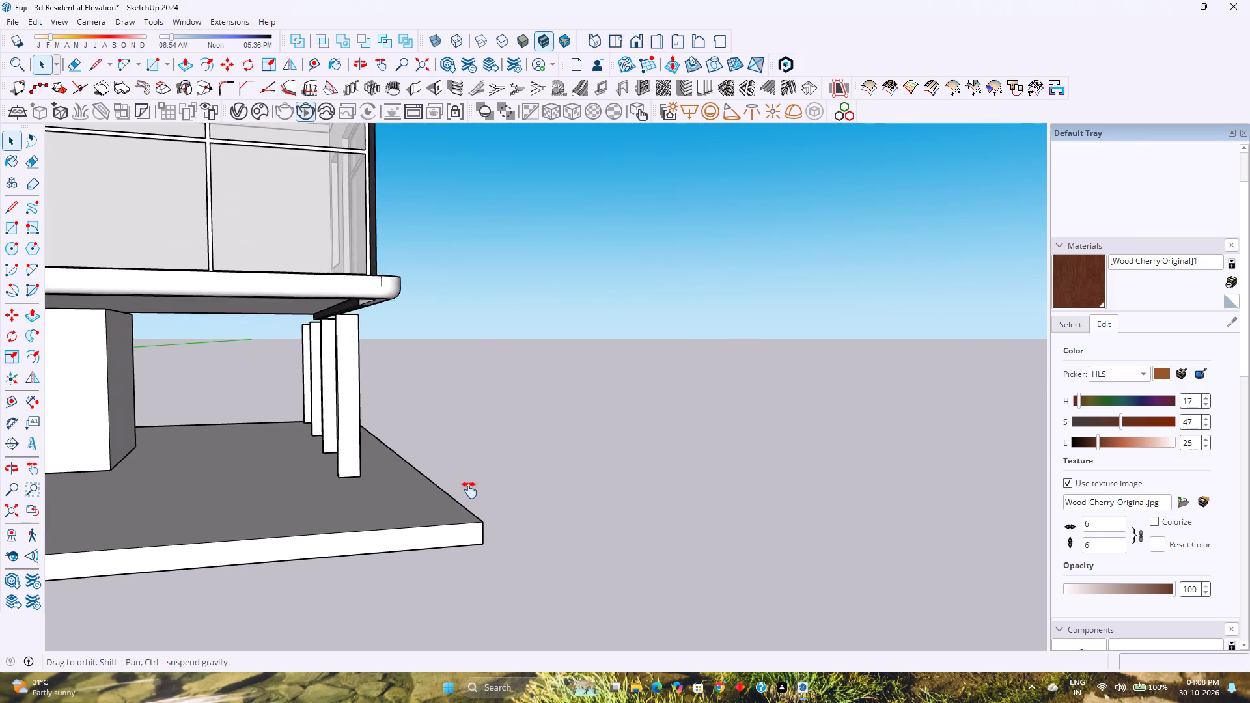
middle_click_drag(469, 490, 719, 490, "shift")
scroll(720, 490, "down", 8)
middle_click_drag(720, 490, 504, 503)
middle_click(504, 502)
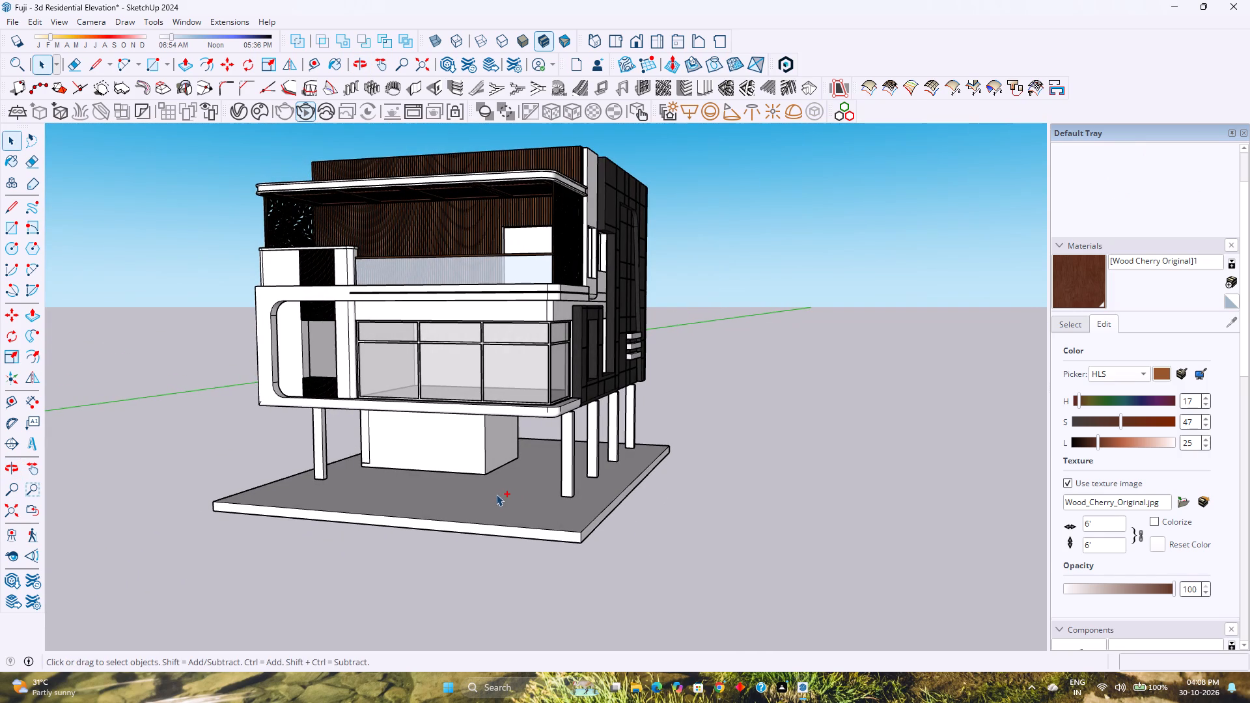
key("ctrl+s")
Select all instances of the column component and move them 6" down along the blue axis onto the slab.
scroll(493, 494, "up", 2)
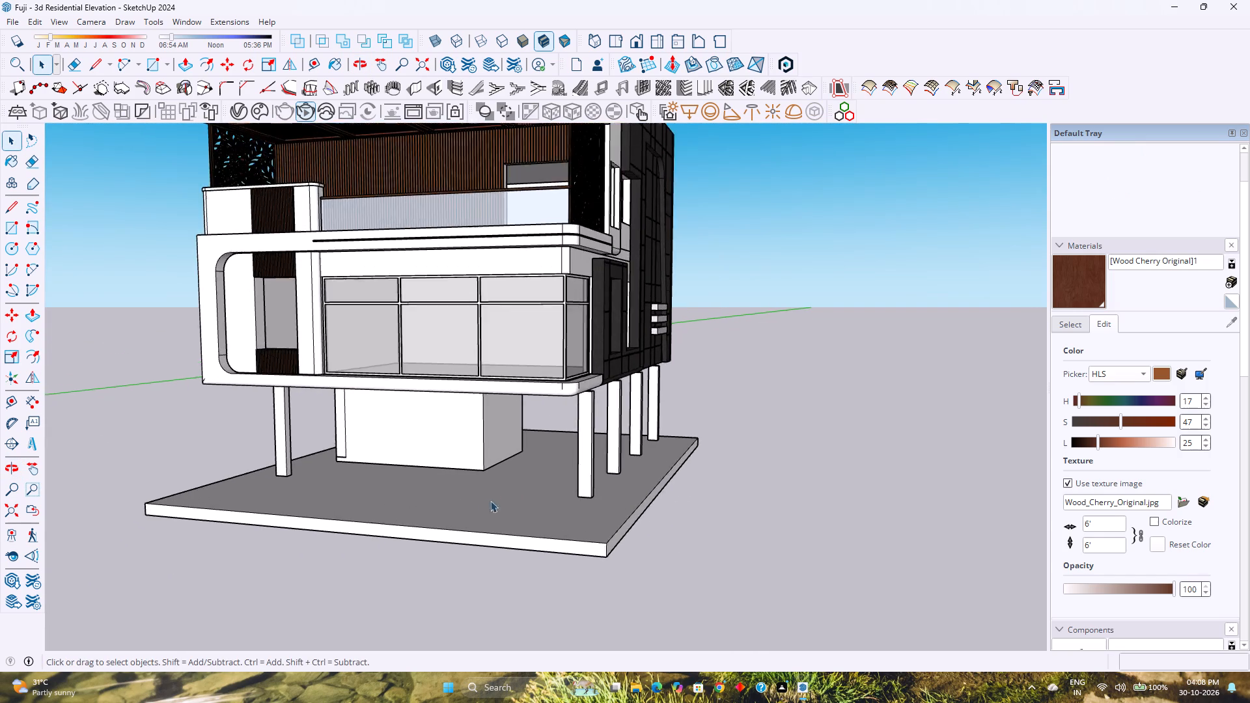
scroll(490, 501, "up", 5)
middle_click_drag(277, 450, 406, 413)
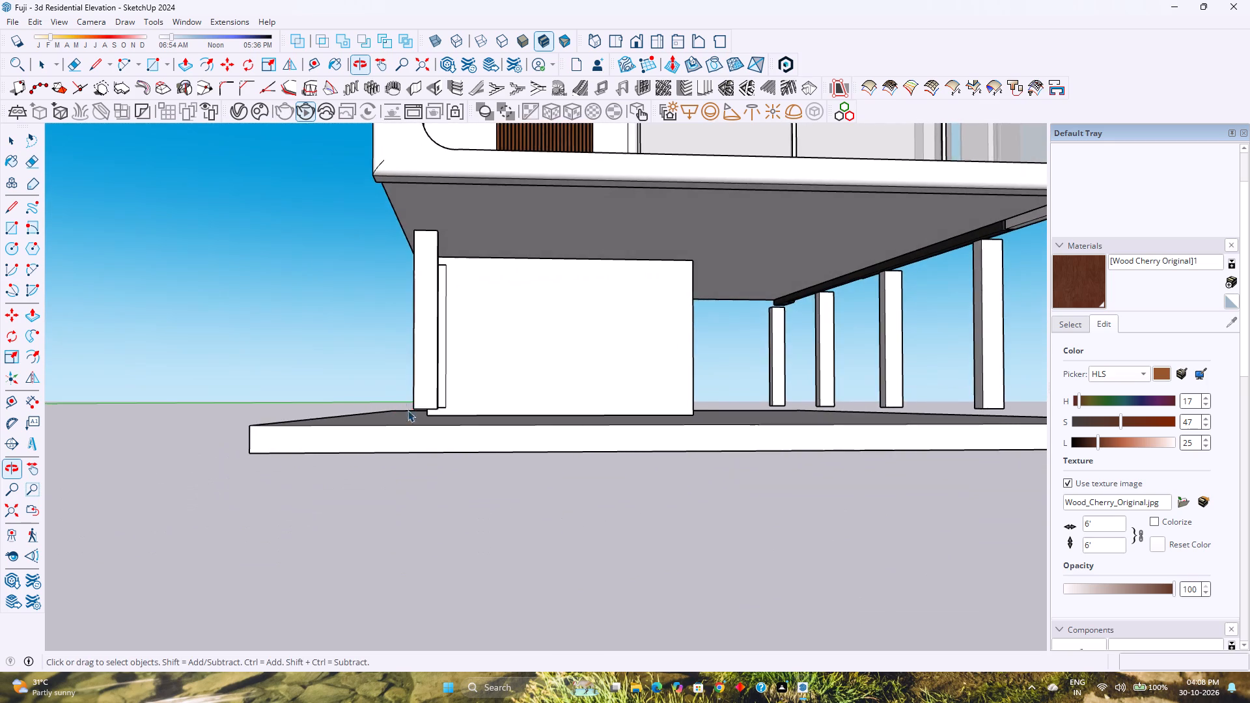
scroll(441, 401, "up", 1)
scroll(441, 401, "down", 4)
middle_click_drag(488, 398, 318, 422)
middle_click(318, 422)
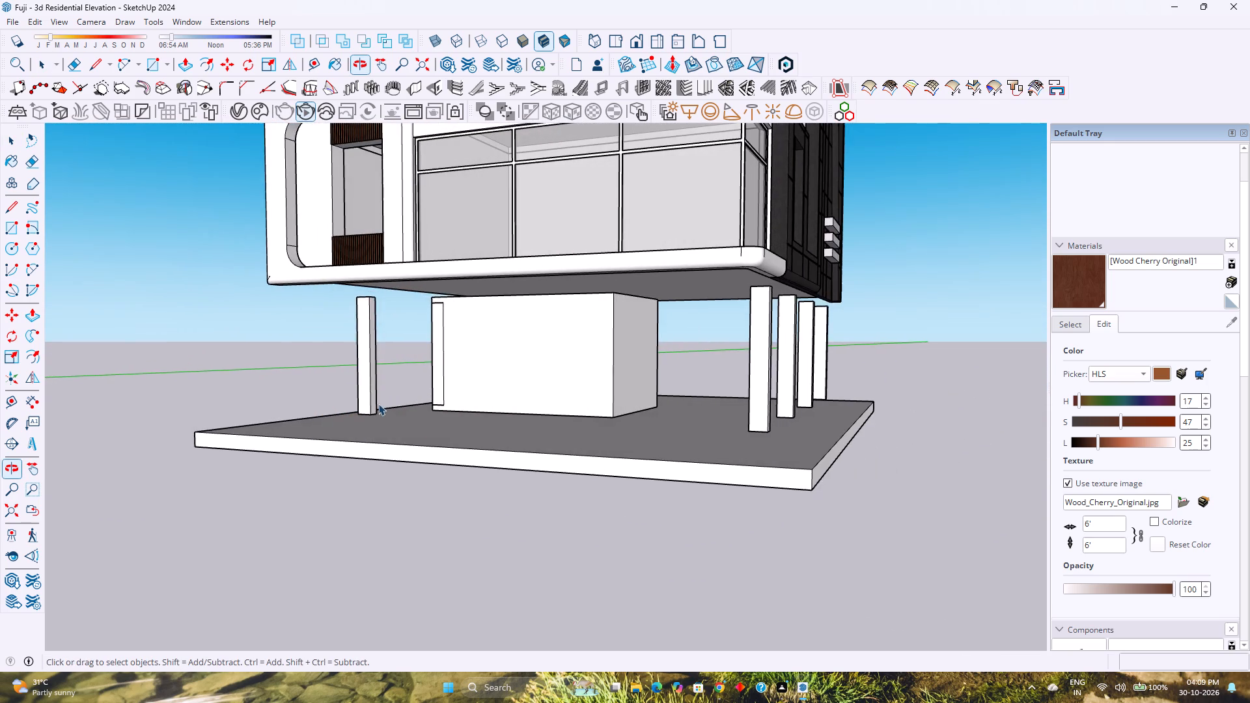
scroll(753, 391, "up", 3)
left_click(767, 399)
right_click(767, 399)
double_click(751, 425)
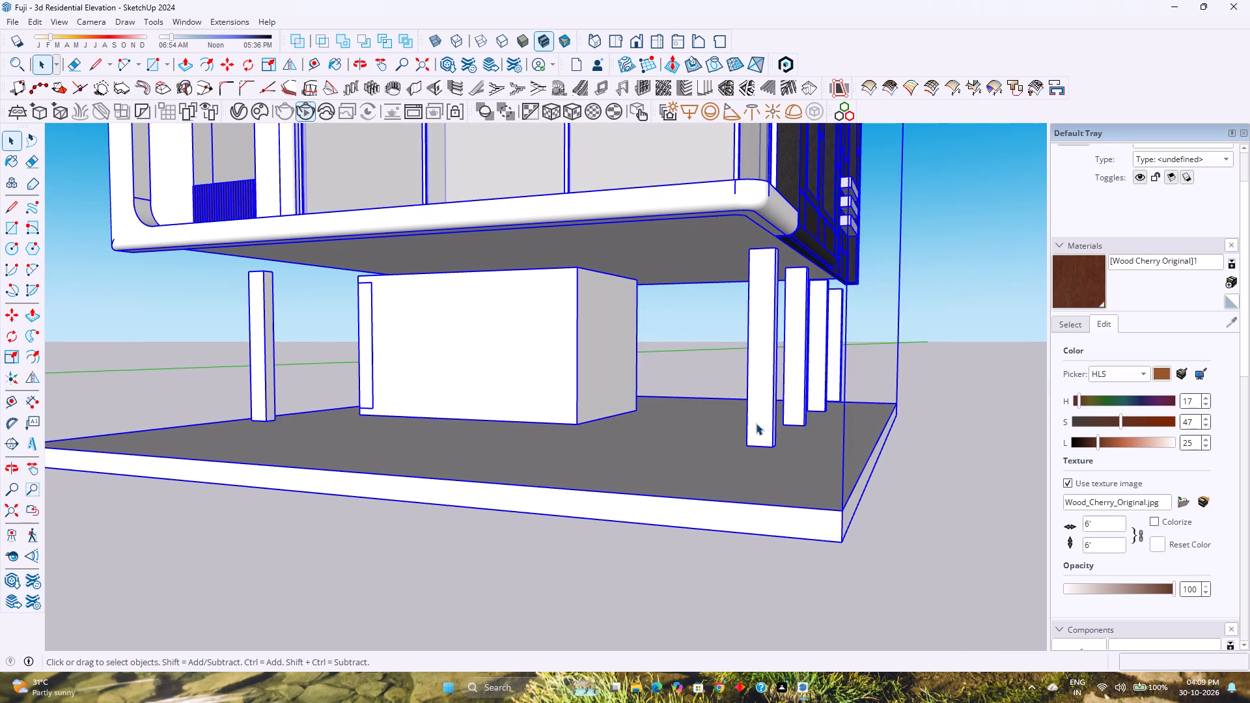
double_click(759, 422)
left_click(759, 422)
right_click(759, 422)
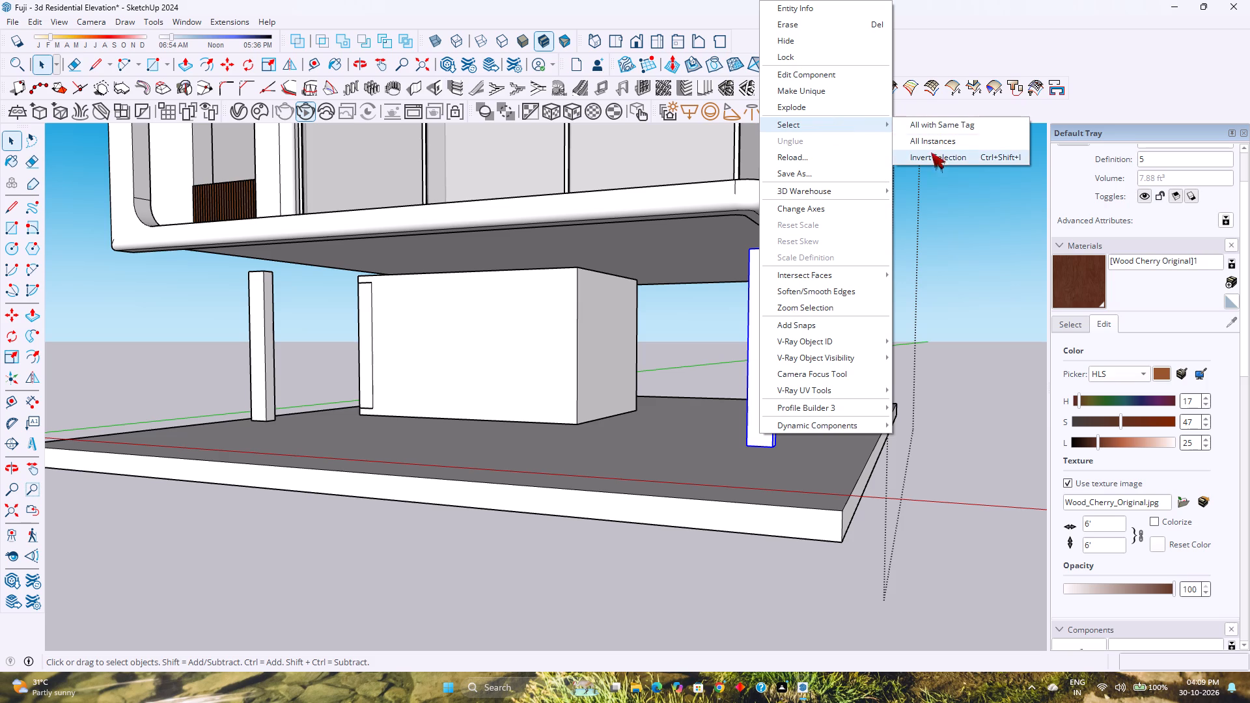
left_click(934, 141)
key("m")
scroll(772, 466, "up", 10)
middle_click_drag(767, 443, 772, 420)
middle_click(772, 420)
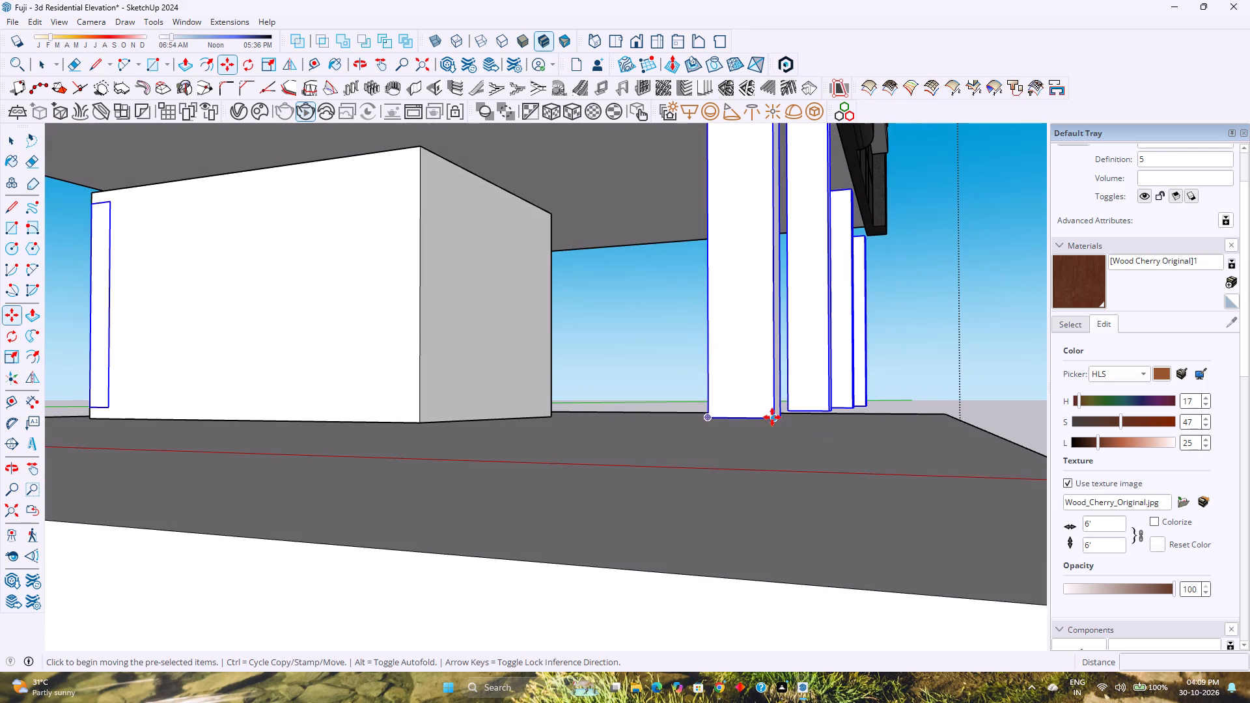
left_click(772, 417)
key("Up")
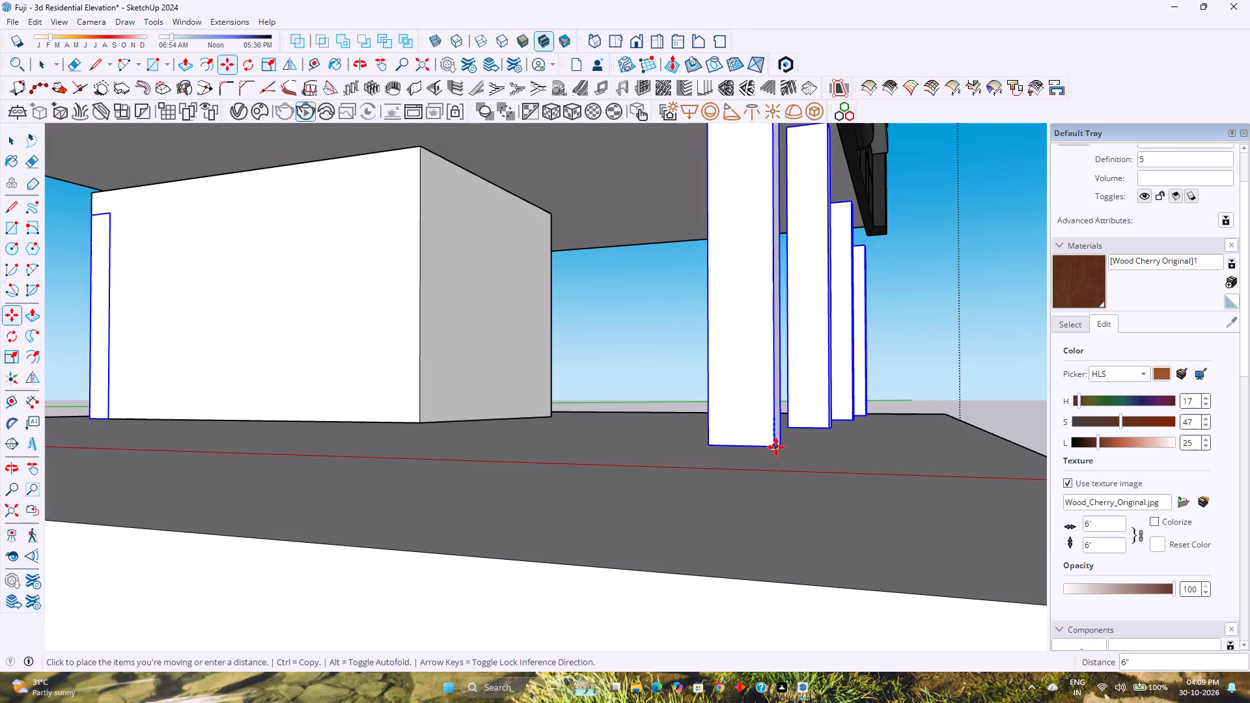
key("6")
key("Return")
scroll(777, 445, "down", 7)
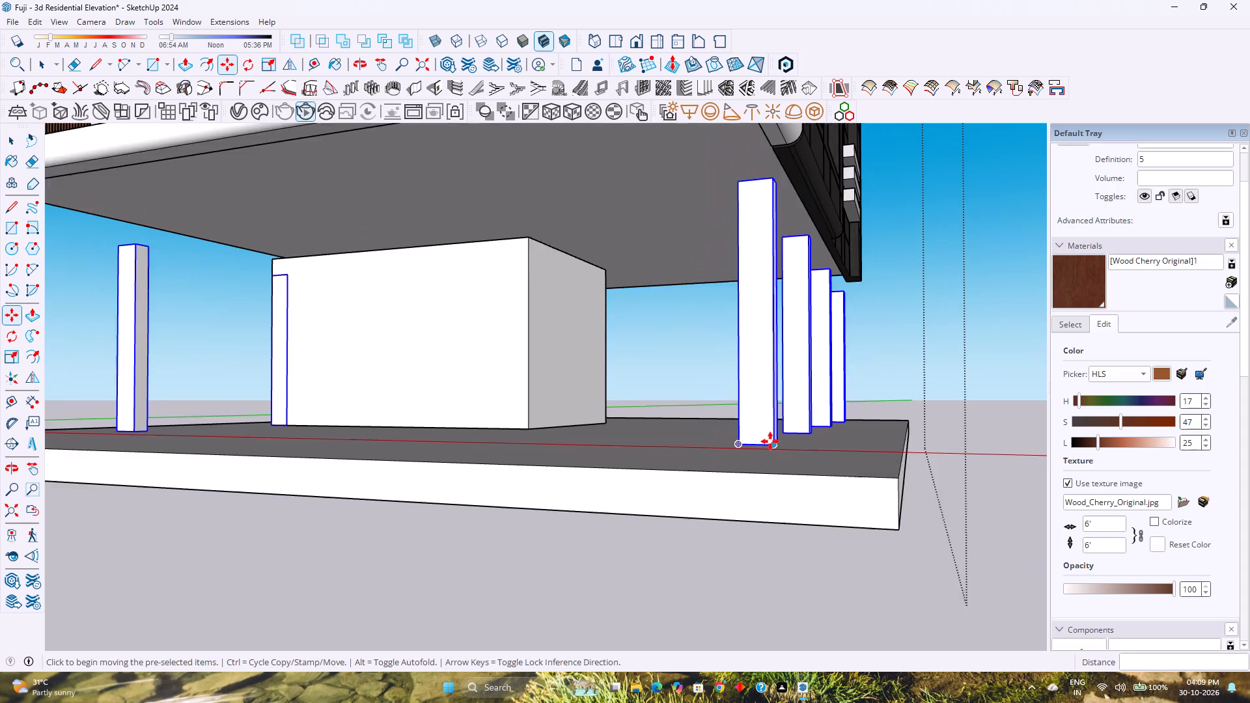
scroll(770, 441, "down", 2)
middle_click_drag(735, 438, 963, 475)
middle_click(964, 475)
key("space")
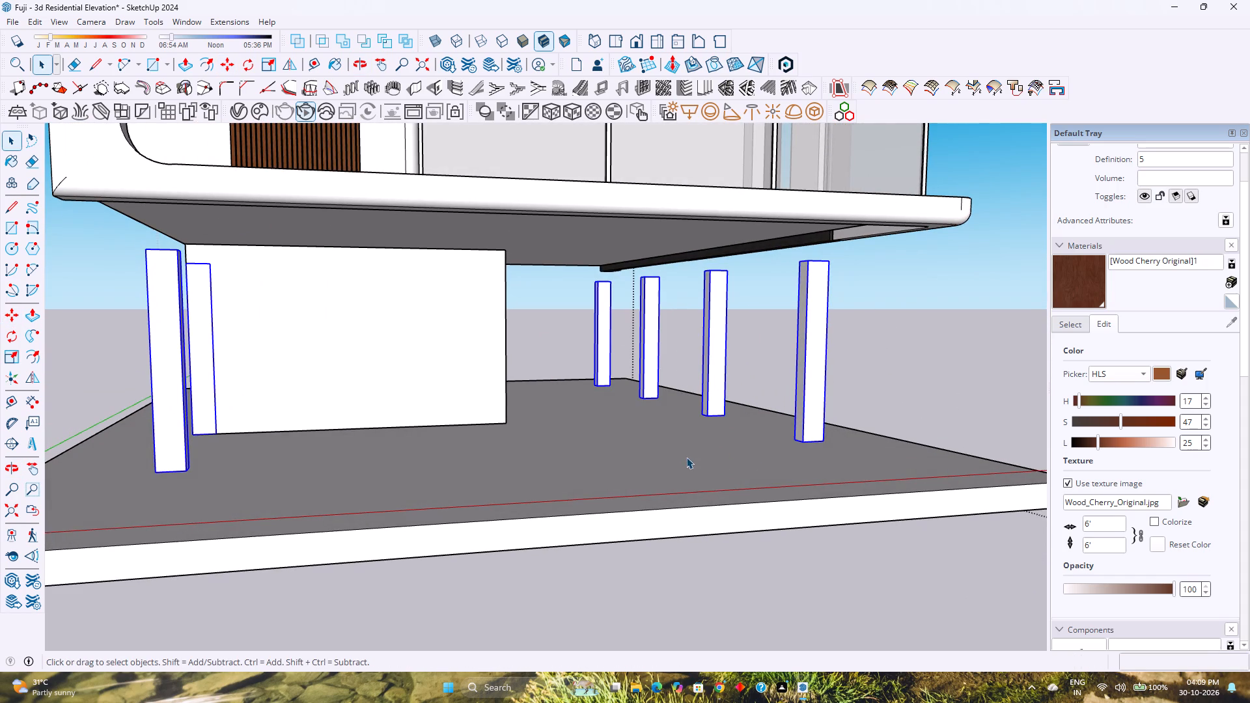
key("Escape")
Open the ground slab group and select the walled block inside it.
middle_click_drag(334, 476, 684, 504)
middle_click(684, 504)
scroll(388, 476, "down", 3)
middle_click_drag(111, 505, 560, 516, "shift")
scroll(626, 440, "up", 3)
double_click(531, 448)
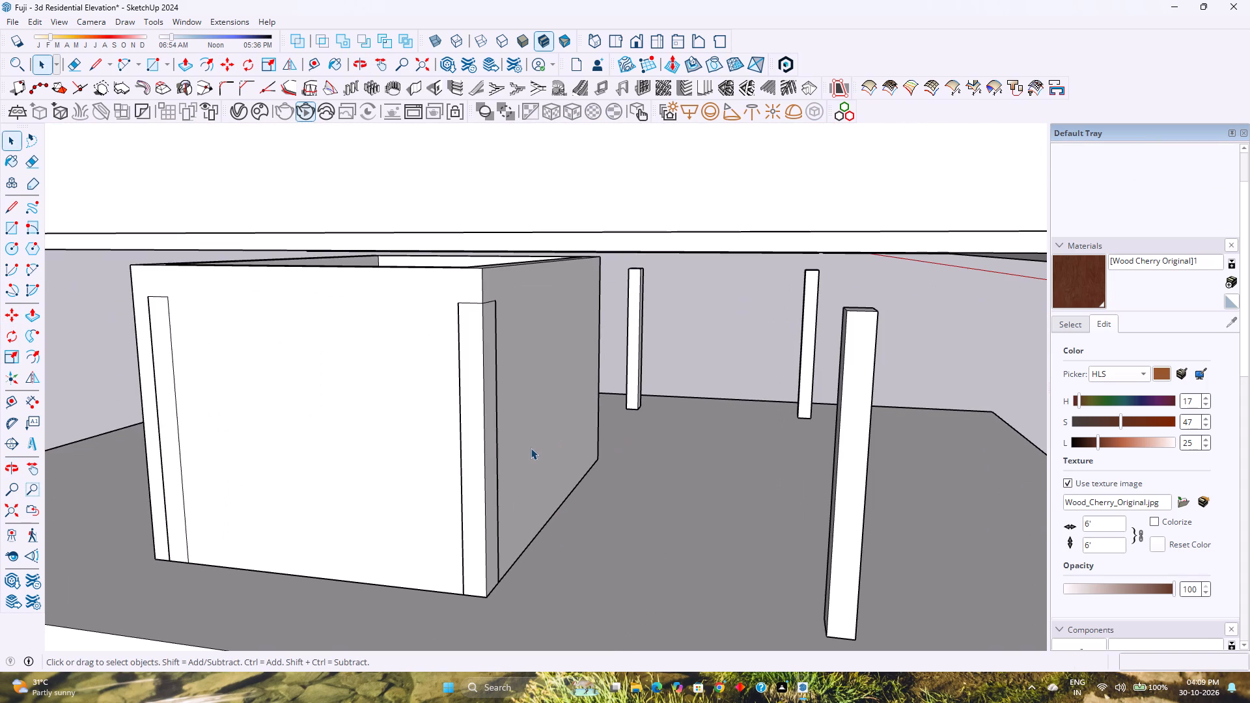
scroll(531, 448, "up", 2)
triple_click(531, 448)
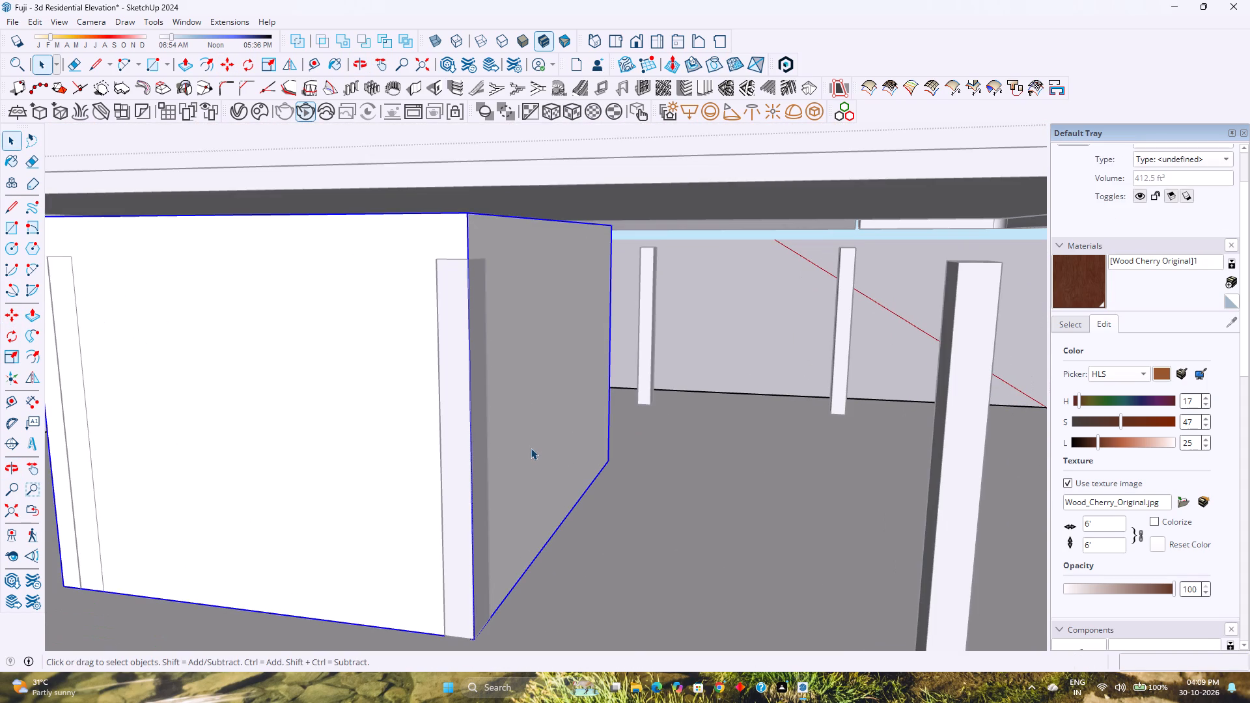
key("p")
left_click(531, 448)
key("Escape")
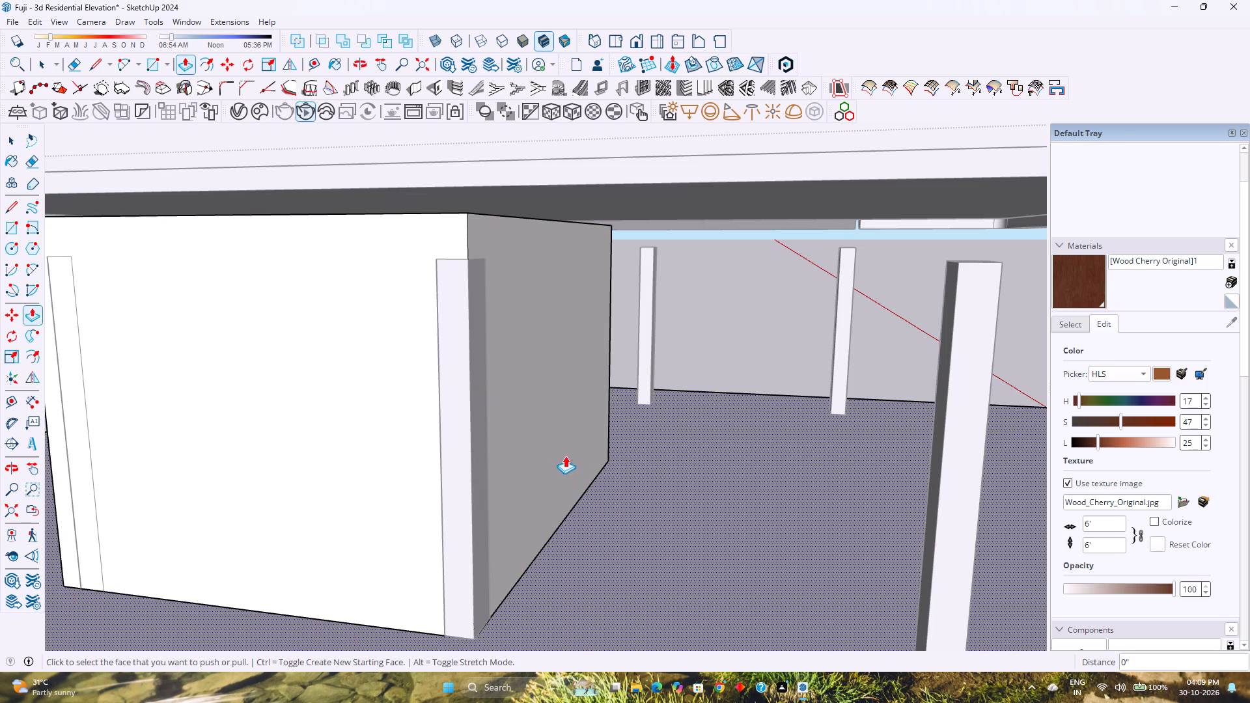
Open the walled block's group and Push/Pull its front face outward by 6".
key("space")
double_click(546, 457)
left_click(546, 457)
key("p")
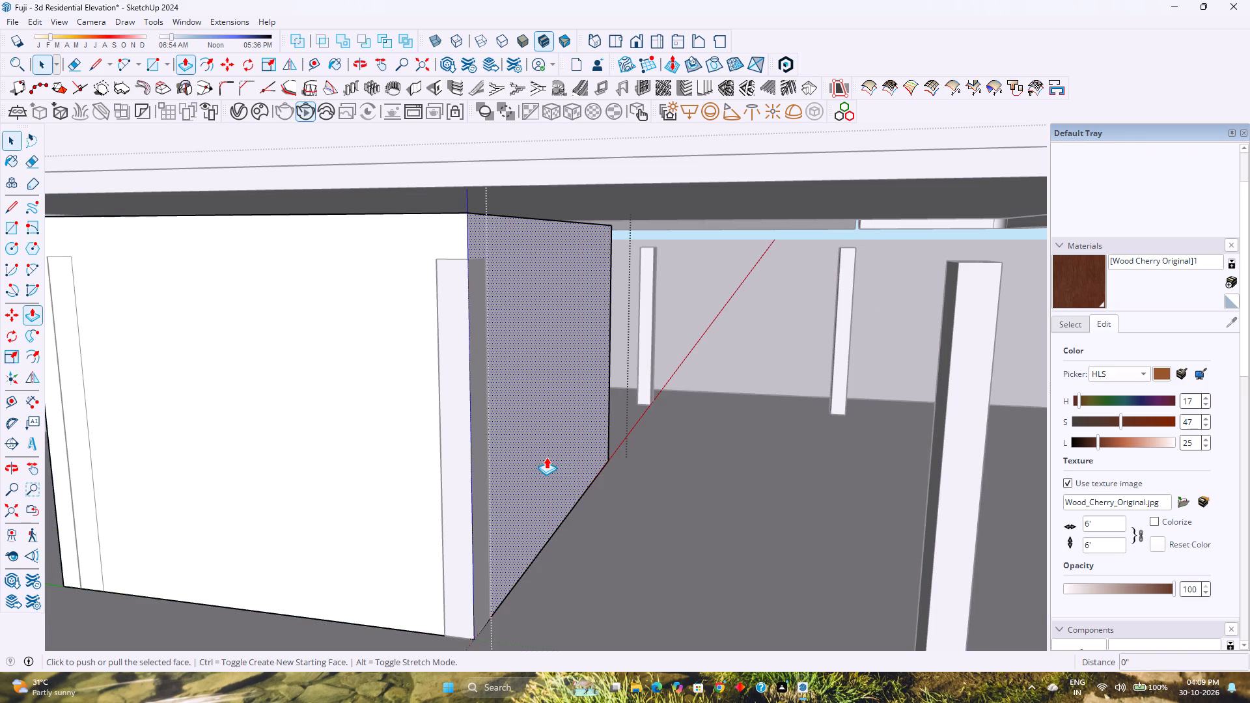
left_click(546, 457)
scroll(492, 454, "down", 2)
middle_click_drag(560, 460, 551, 460)
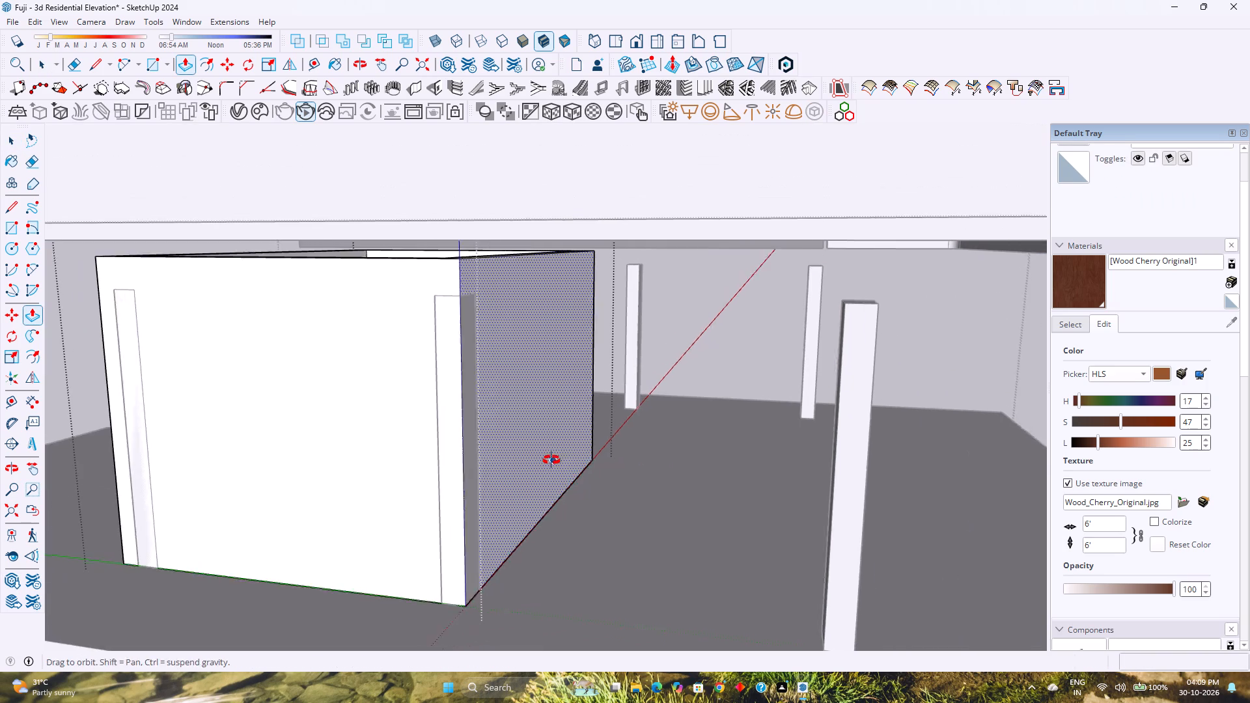
middle_click_drag(551, 460, 458, 460)
middle_click(458, 460)
left_click(298, 454)
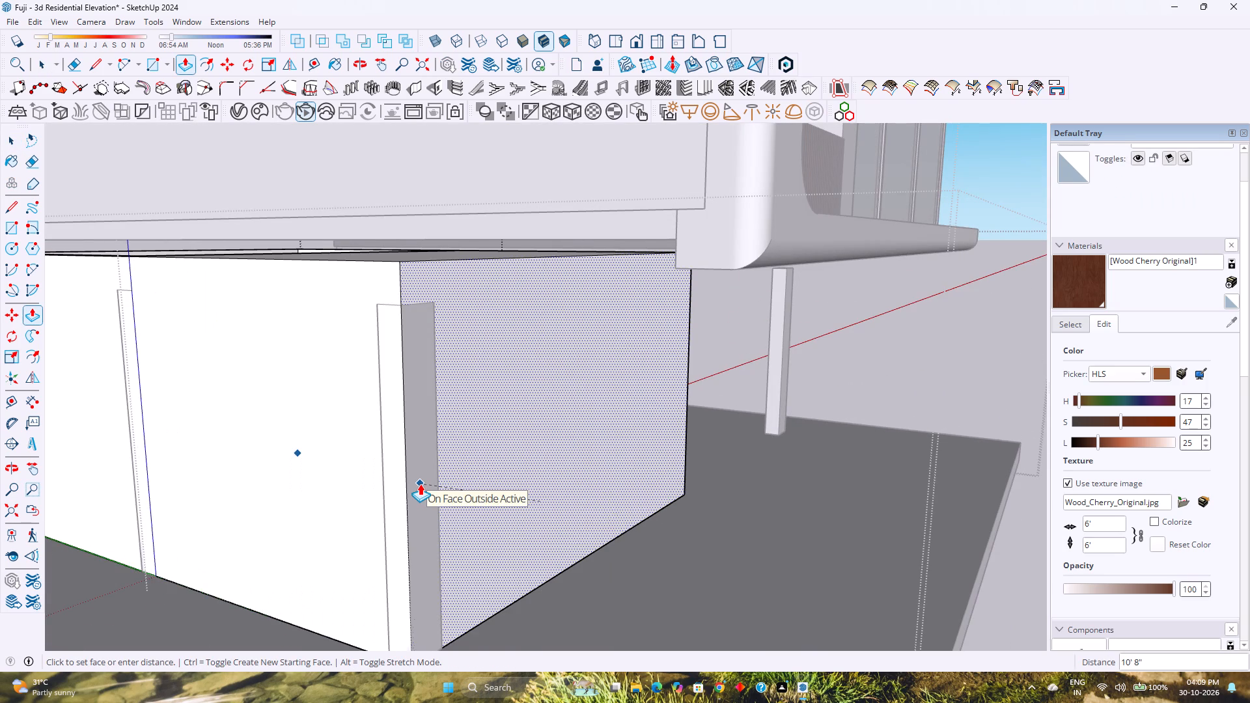
key("6")
key("Return")
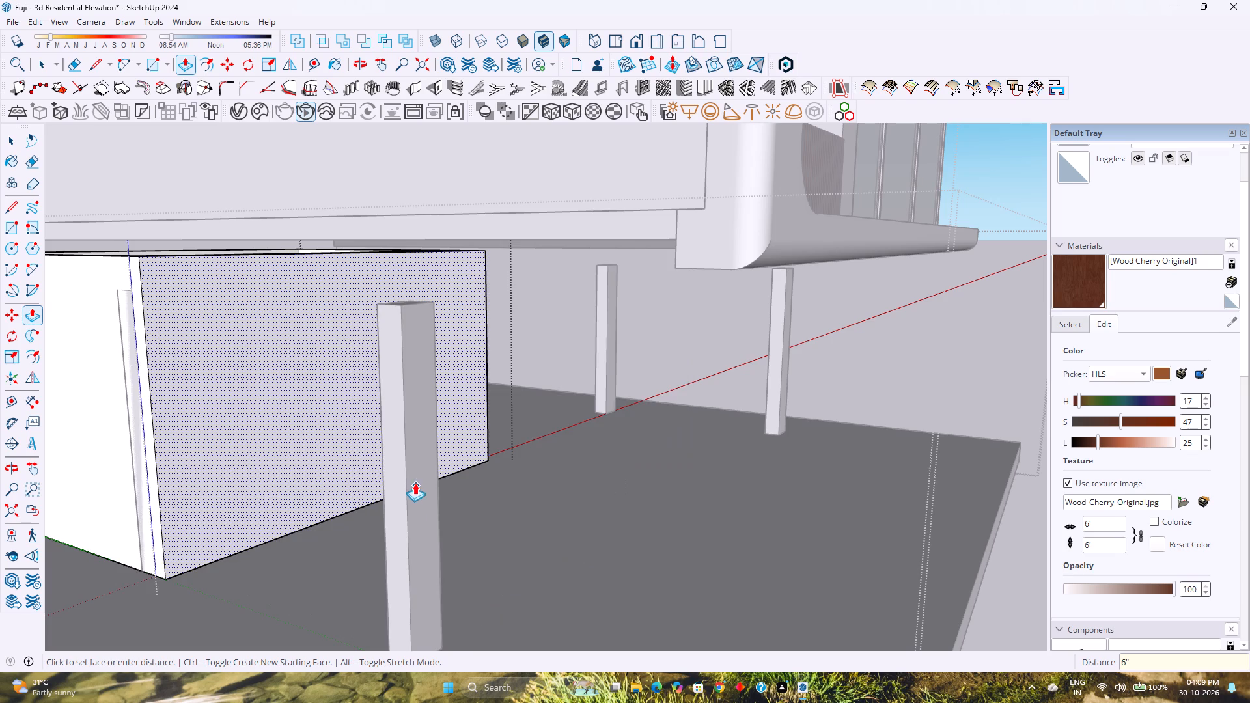
Push/Pull the walled block's left side face outward by the same 6" and leave the block and ground groups.
middle_click_drag(230, 538, 486, 503, "shift")
double_click(335, 437)
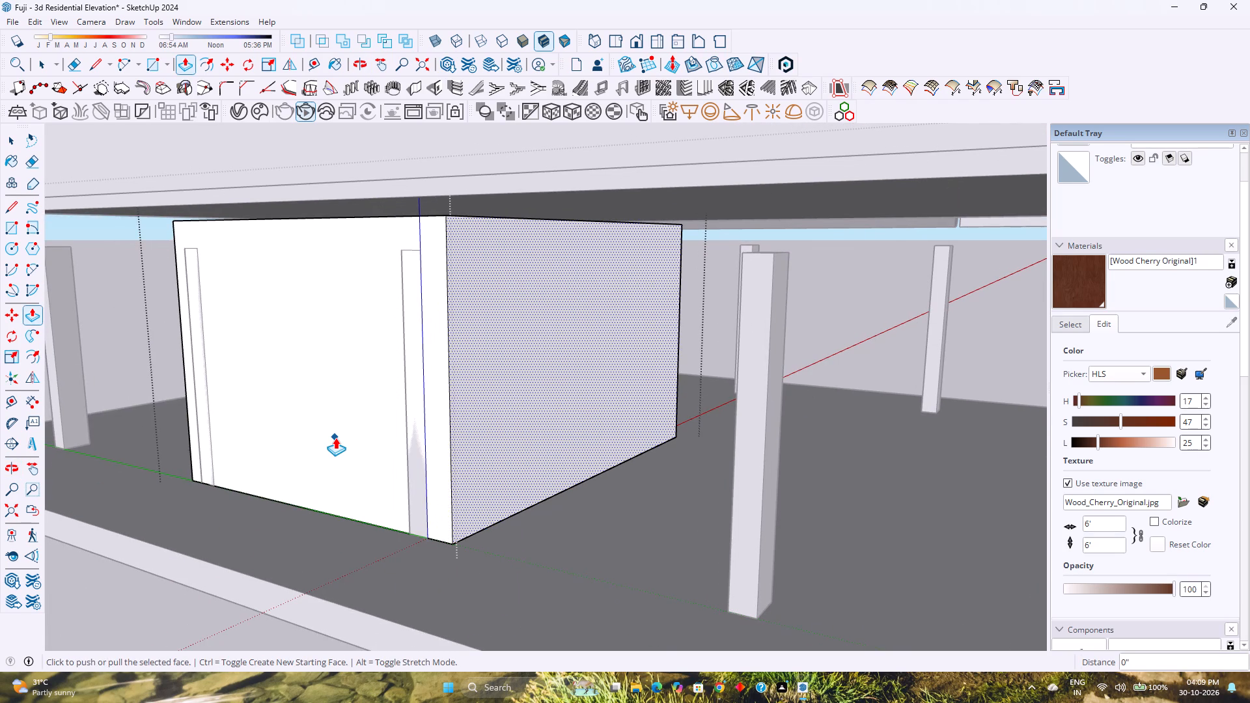
key("ctrl+z")
double_click(316, 439)
key("space")
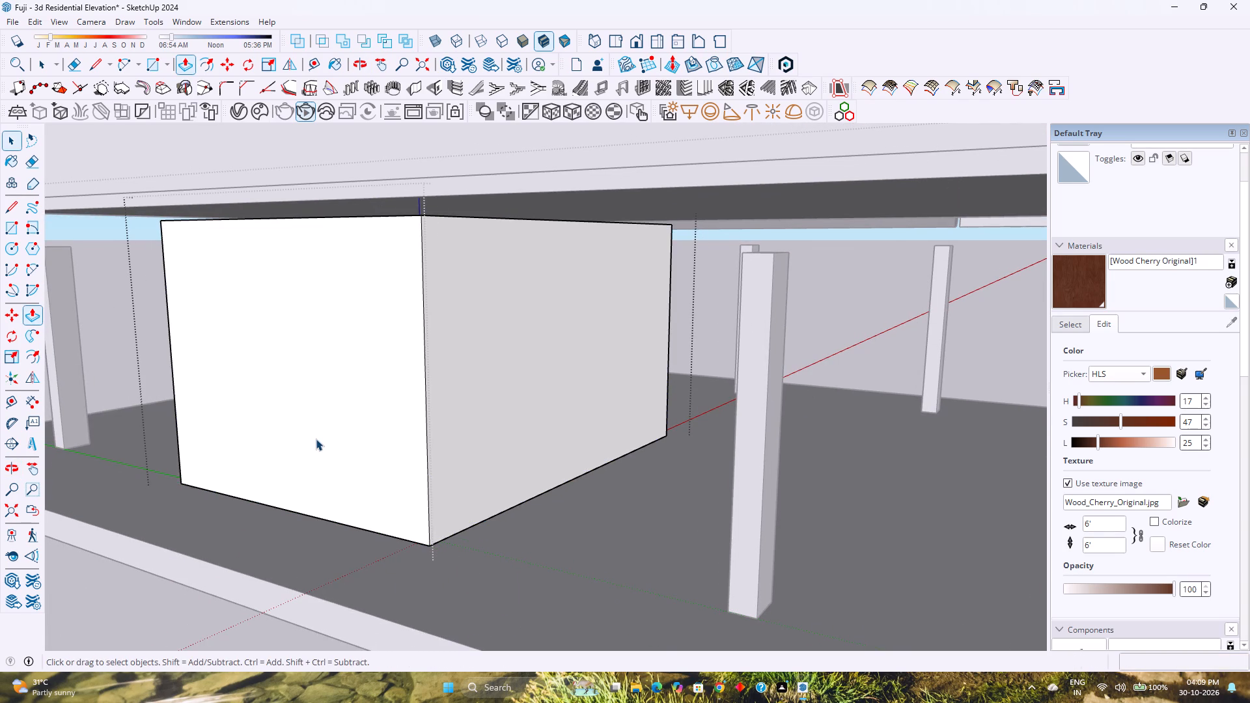
key("Escape")
scroll(316, 439, "down", 5)
middle_click_drag(393, 442, 122, 451)
scroll(128, 445, "down", 2)
middle_click_drag(346, 525, 337, 523)
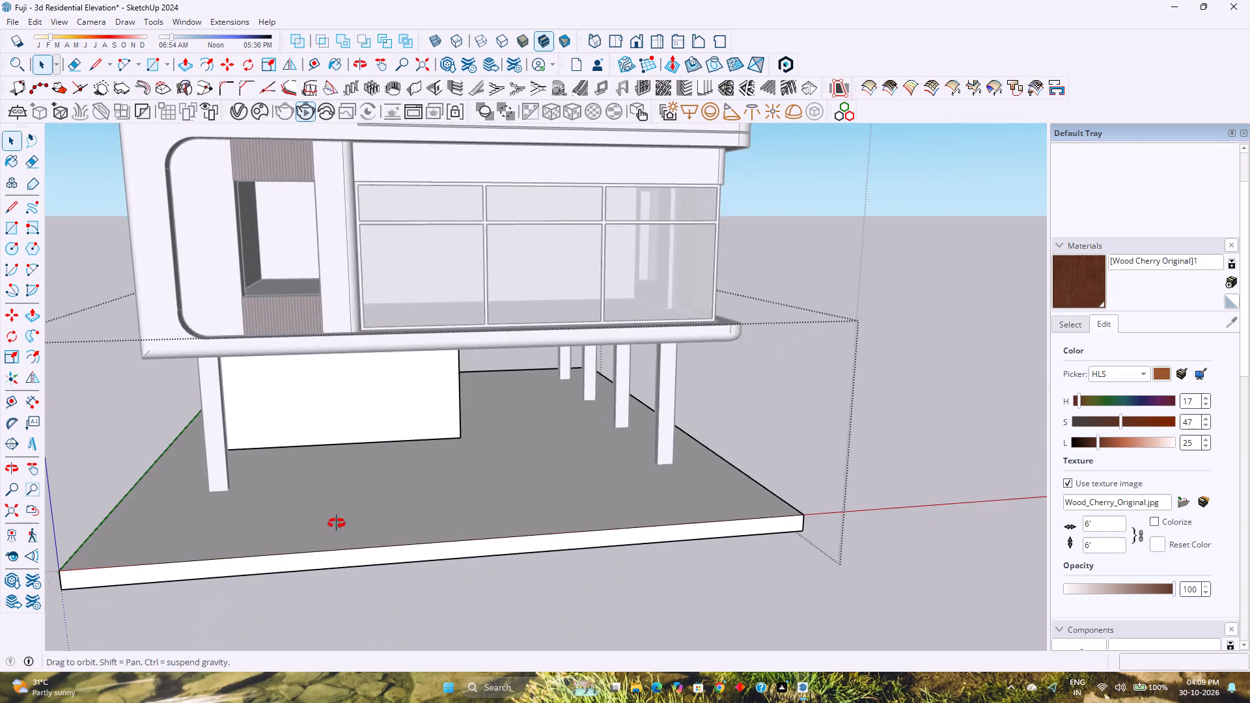
middle_click_drag(337, 523, 222, 488)
left_click(316, 542)
key("Escape")
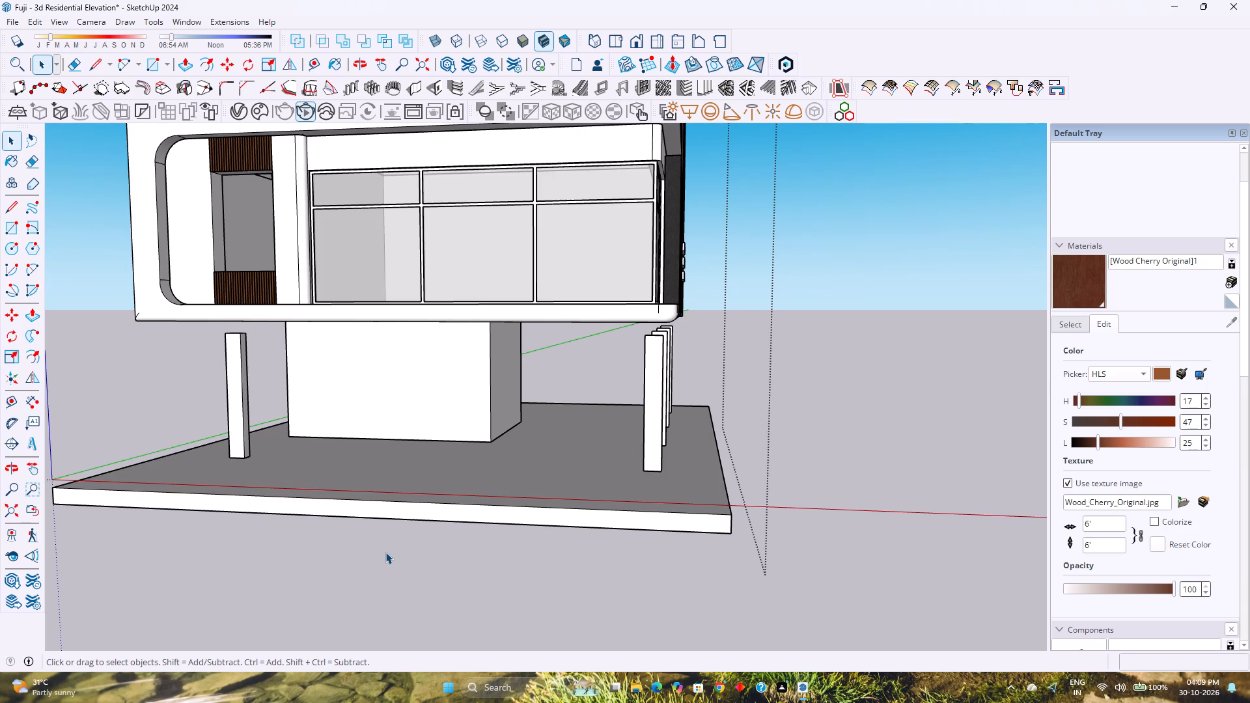
Save the residential elevation model.
key("ctrl+s")
Examine the building's underside, the walled block, the supporting columns and the ground slab from below and from both sides.
scroll(393, 540, "down", 4)
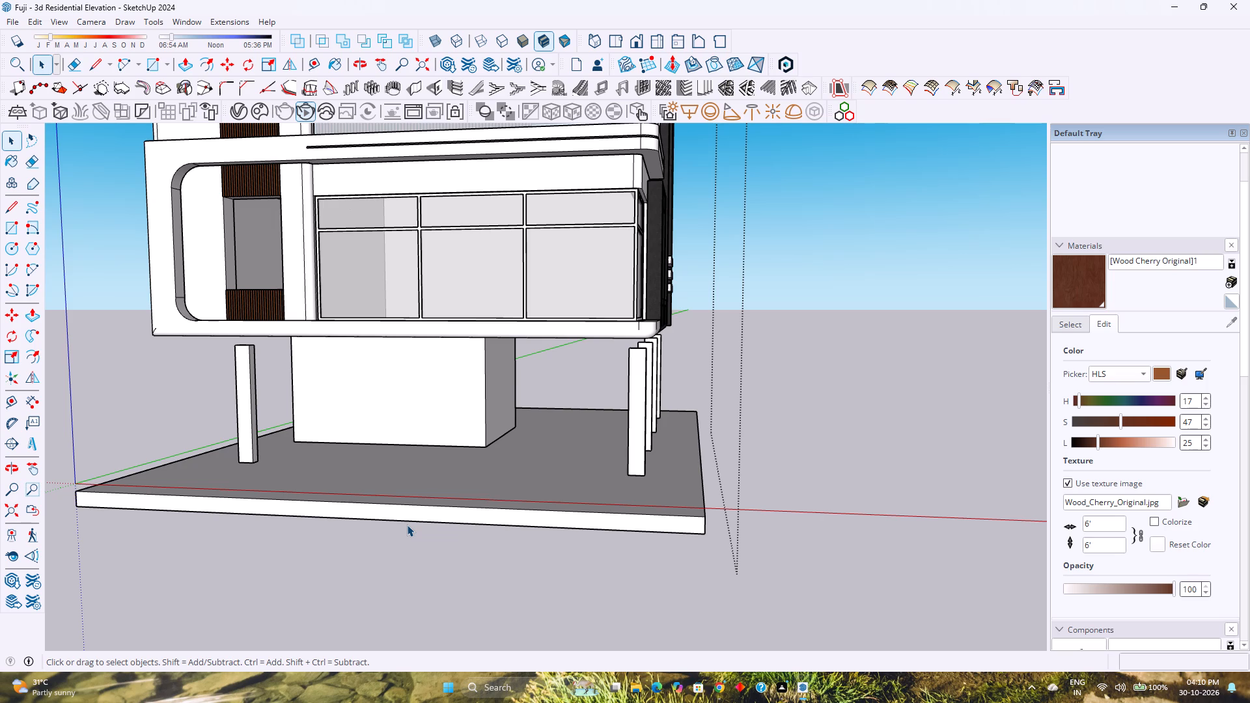
middle_click_drag(386, 520, 455, 419)
middle_click(455, 419)
scroll(461, 416, "up", 1)
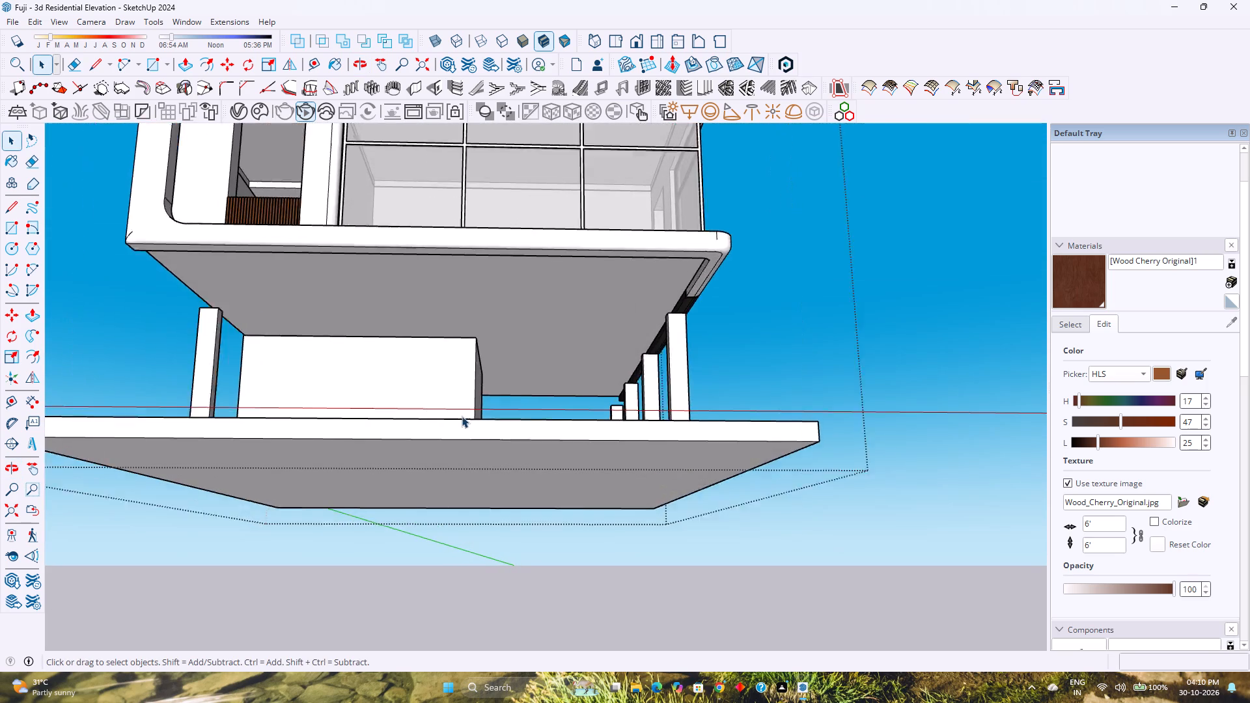
scroll(462, 416, "up", 4)
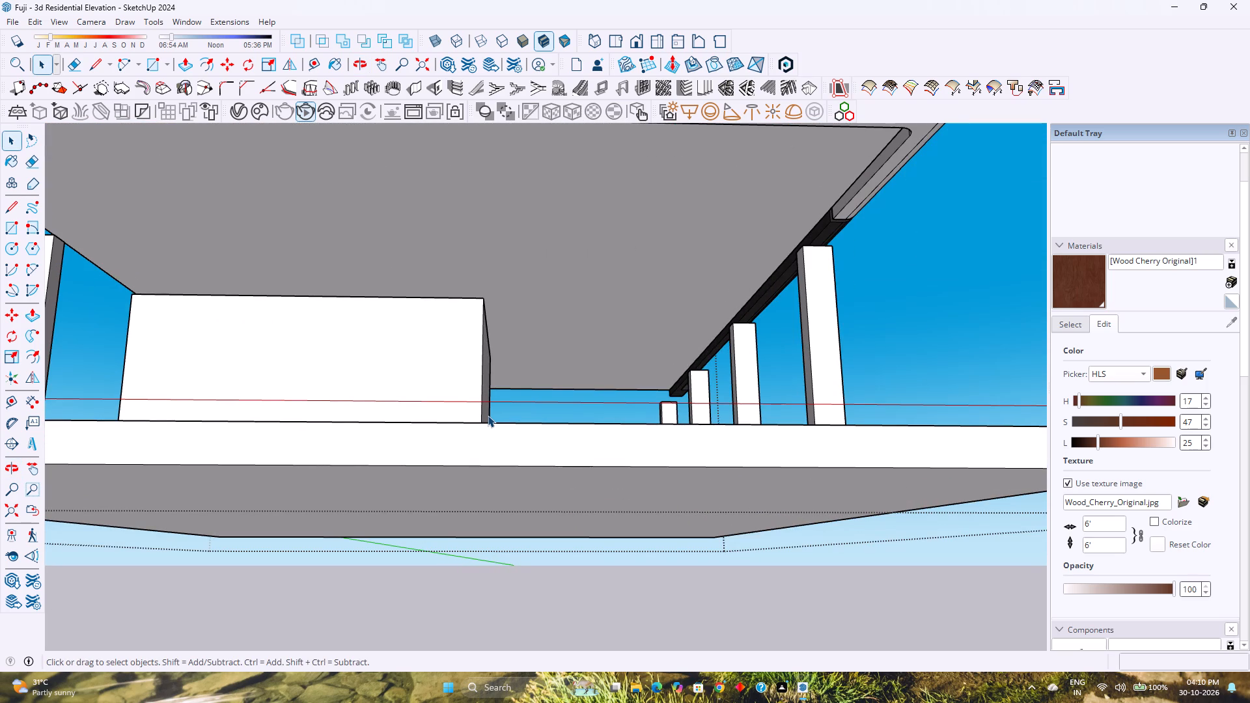
scroll(488, 413, "down", 3)
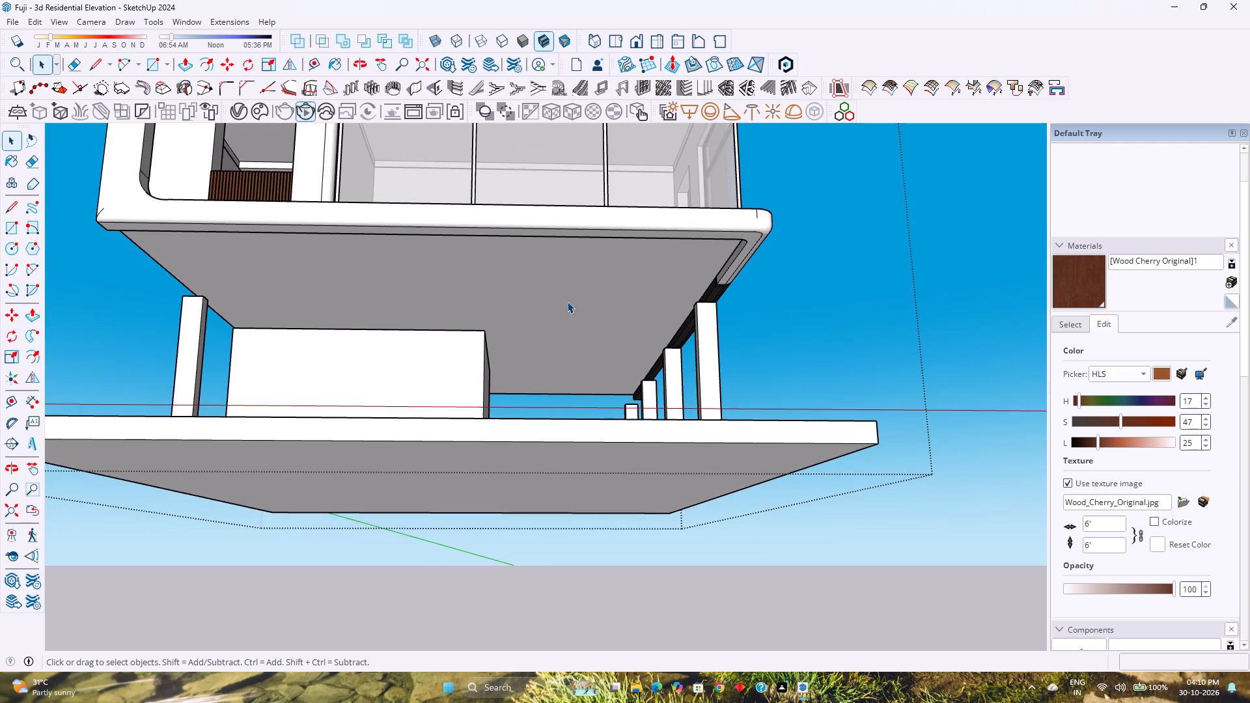
scroll(567, 301, "up", 2)
scroll(581, 285, "down", 1)
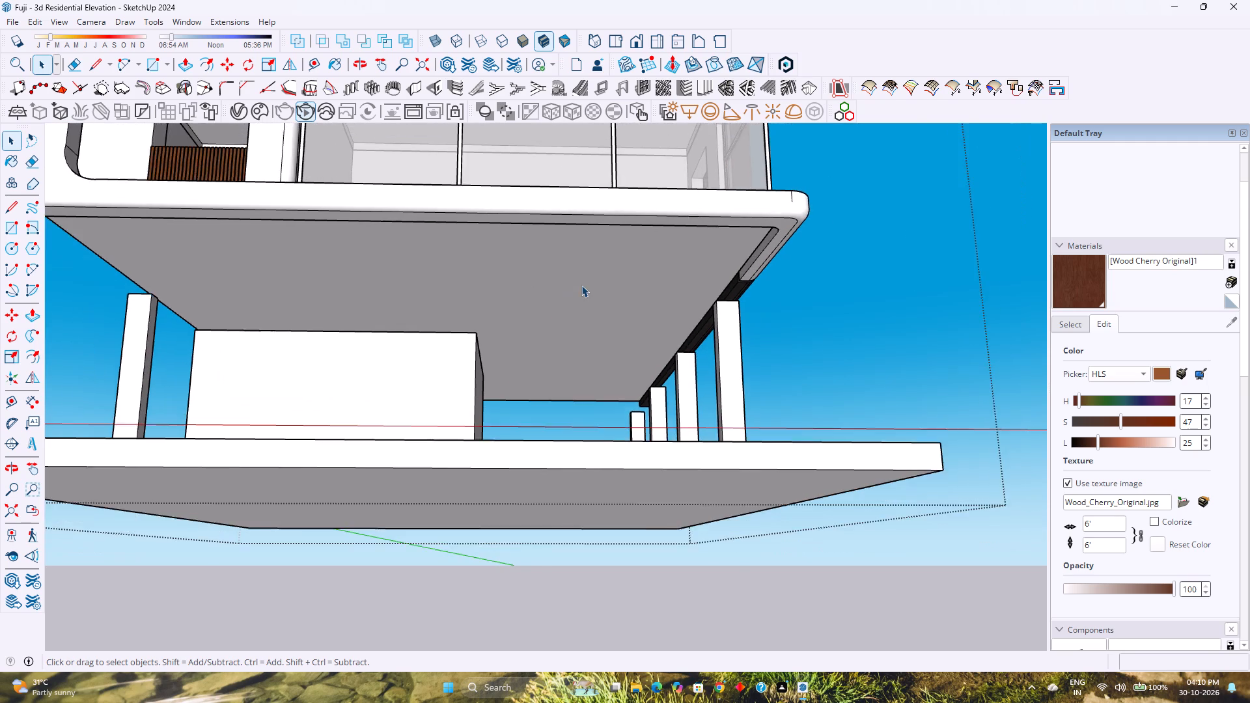
scroll(581, 285, "down", 1)
middle_click_drag(598, 291, 566, 307)
middle_click(566, 307)
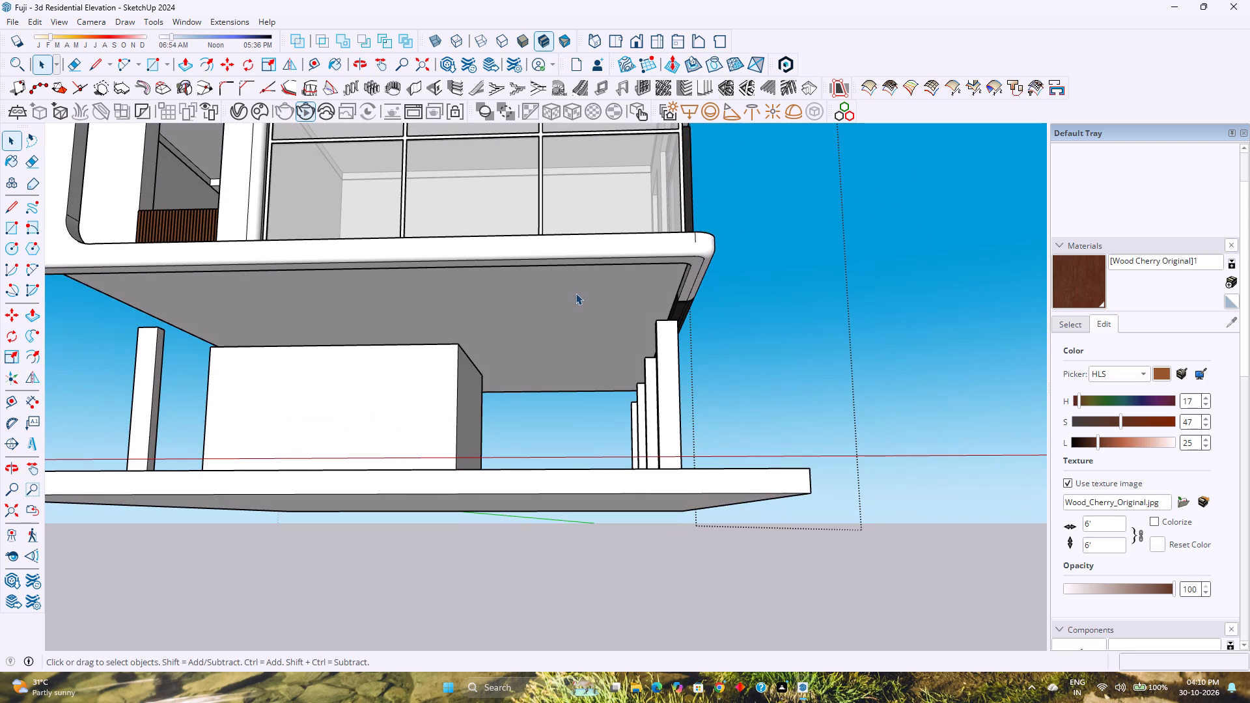
scroll(592, 293, "down", 3)
middle_click_drag(581, 306, 436, 333)
middle_click(436, 333)
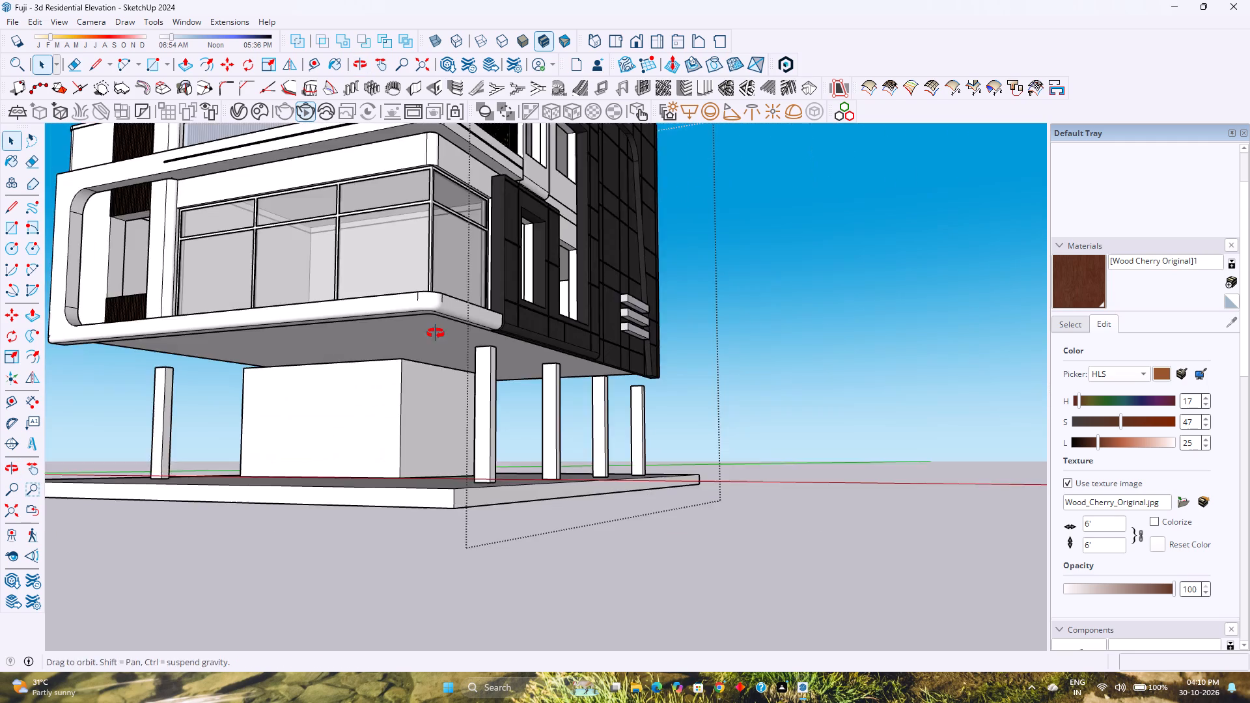
scroll(436, 333, "down", 2)
scroll(403, 348, "up", 4)
middle_click_drag(394, 348, 650, 301)
middle_click(650, 301)
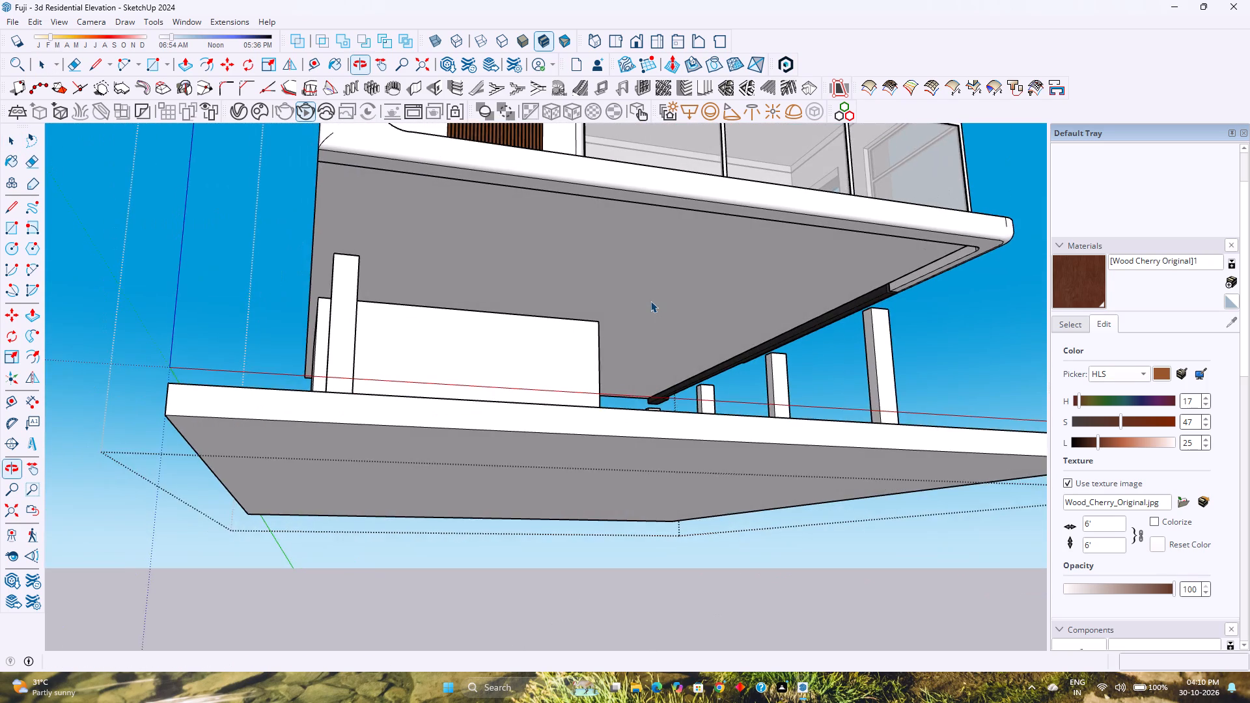
scroll(650, 301, "down", 1)
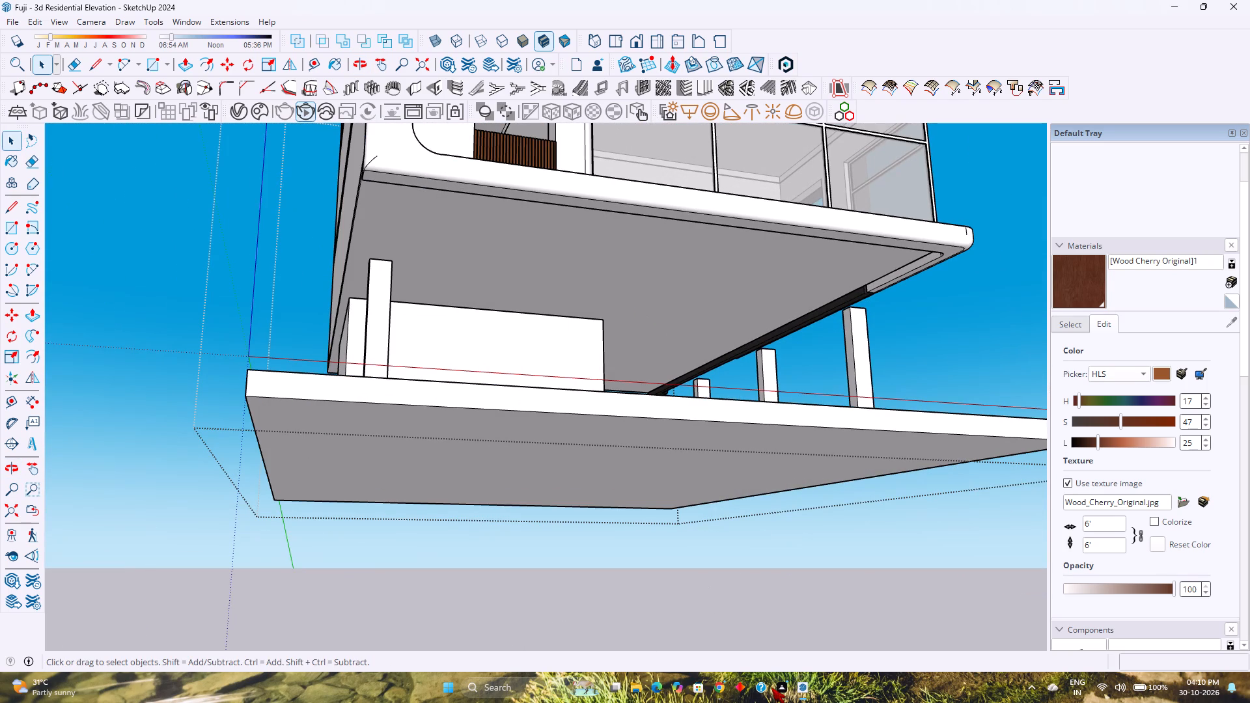
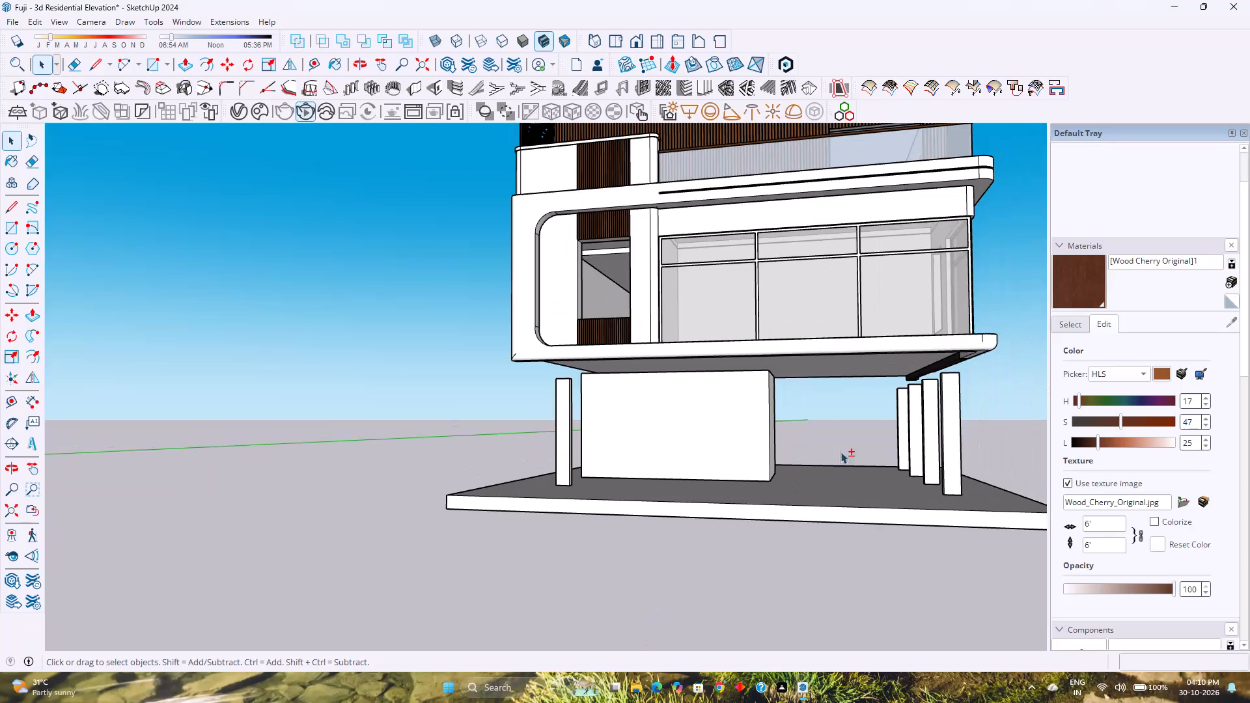
Copy the underside face of the upper-floor volume above the columns and leave that group's editing.
middle_click_drag(826, 452, 460, 551, "shift")
middle_click_drag(276, 584, 506, 486)
middle_click(506, 486)
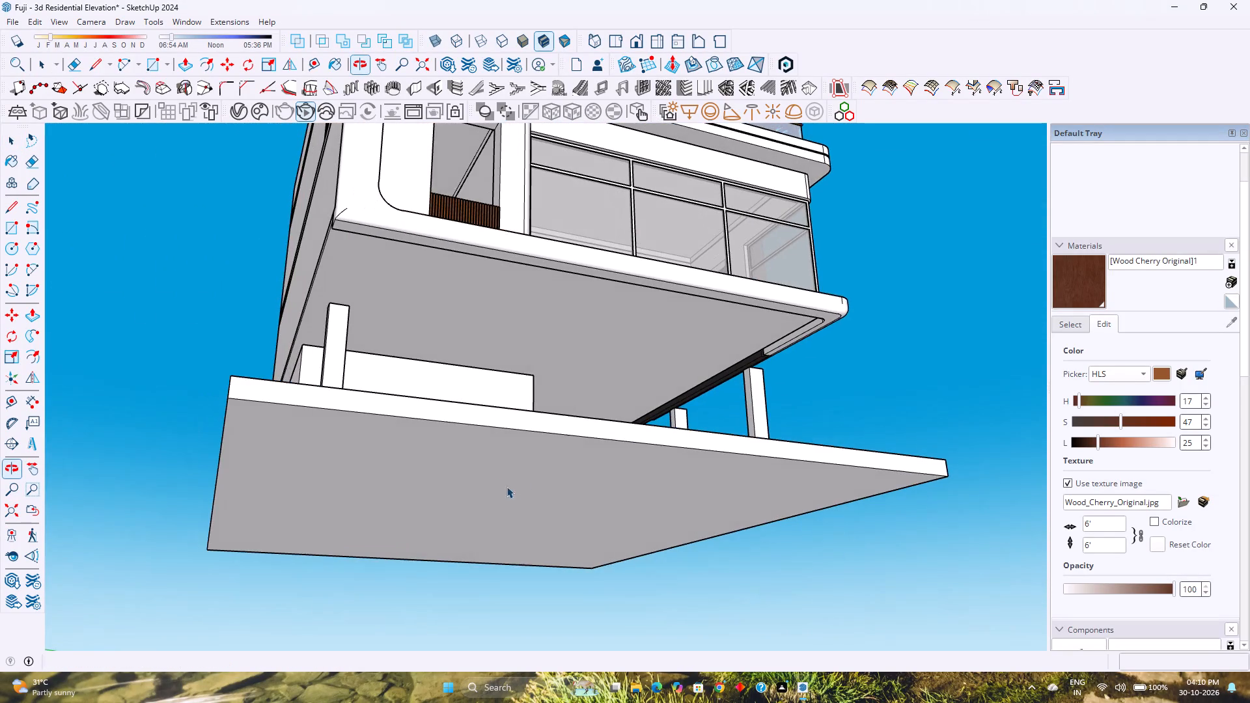
scroll(667, 405, "up", 5)
middle_click_drag(646, 374, 612, 404)
middle_click_drag(588, 409, 632, 393)
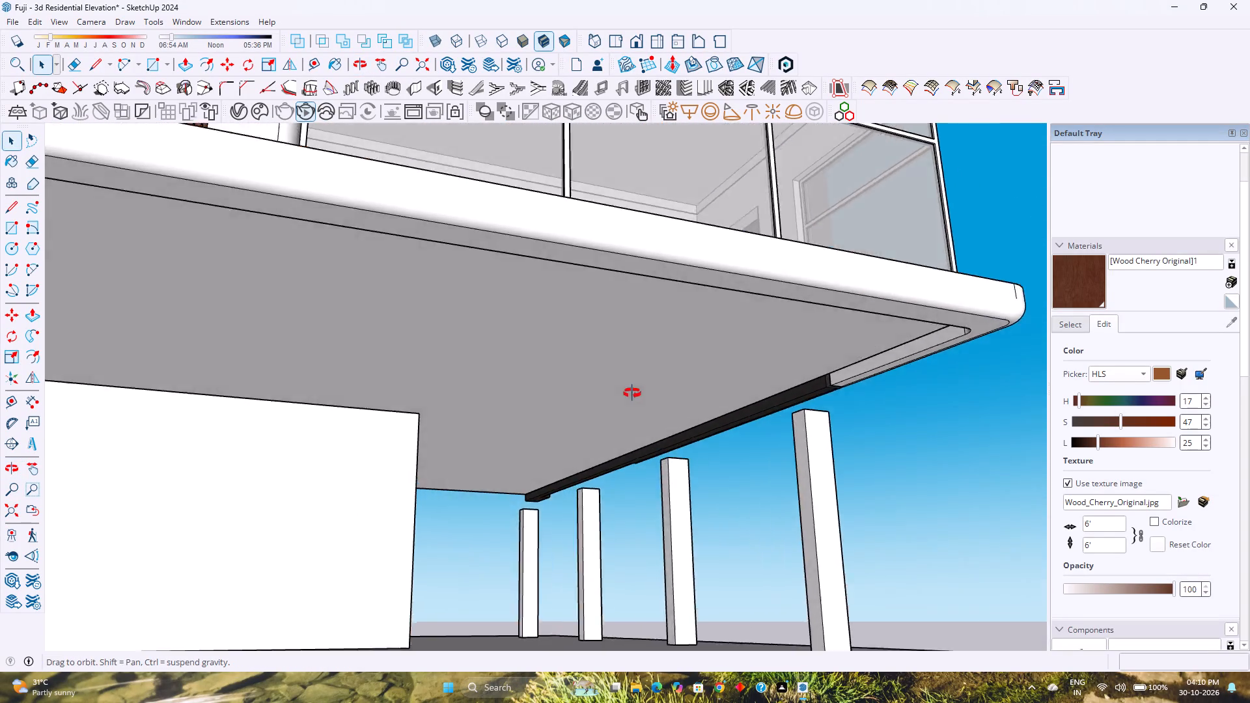
middle_click_drag(632, 393, 721, 385)
middle_click(721, 385)
middle_click_drag(718, 383, 497, 440, "shift")
middle_click_drag(503, 439, 748, 441)
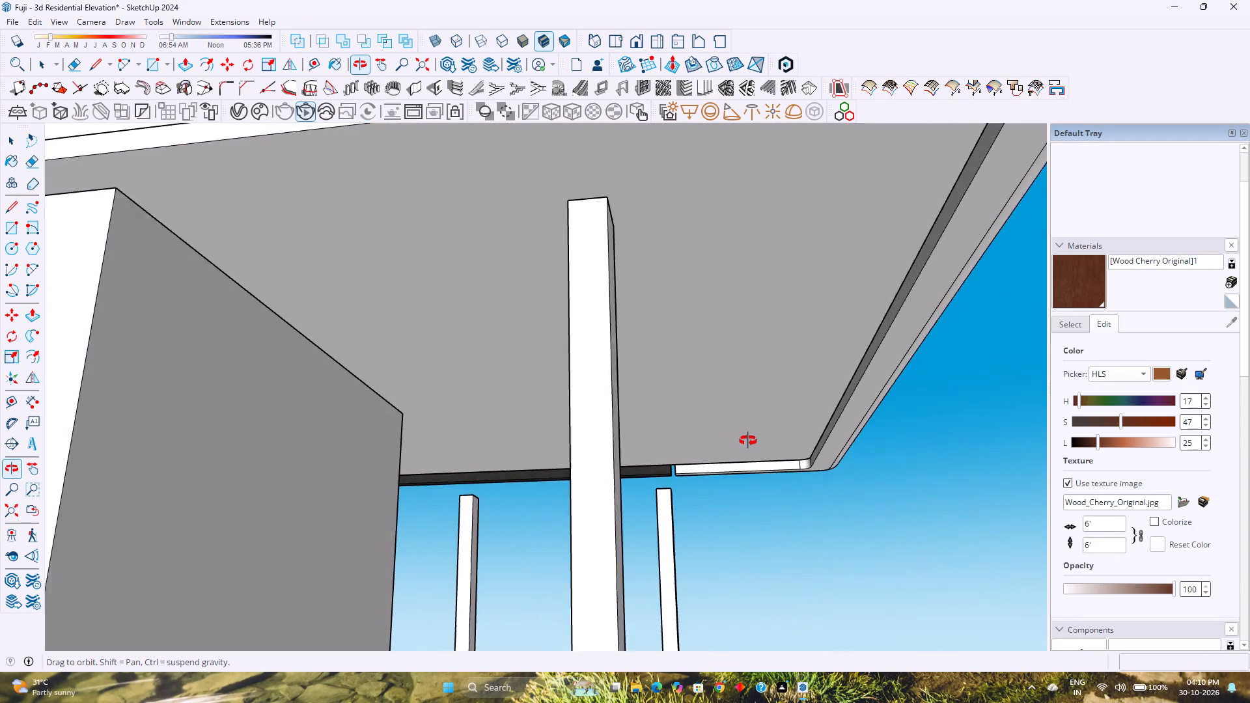
middle_click_drag(748, 441, 646, 445)
middle_click(646, 445)
middle_click(646, 445)
scroll(645, 442, "down", 7)
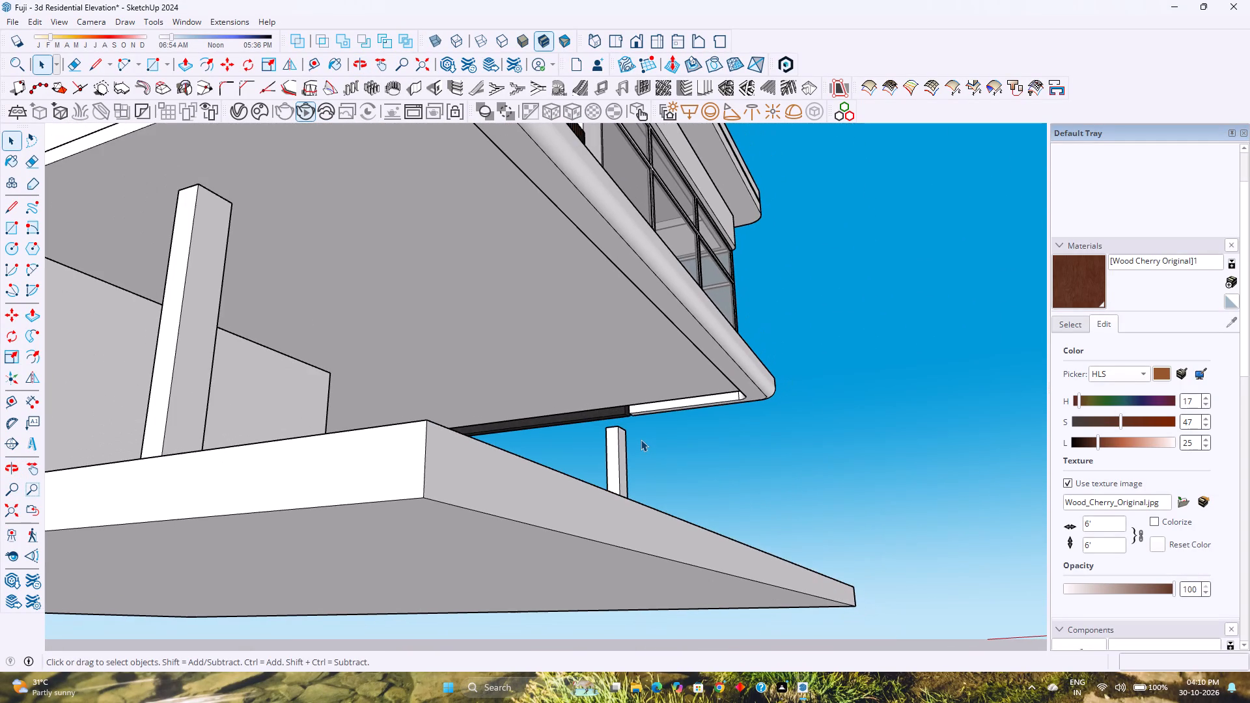
middle_click_drag(639, 437, 702, 507, "shift")
middle_click(702, 507, "shift")
double_click(605, 413)
double_click(604, 411)
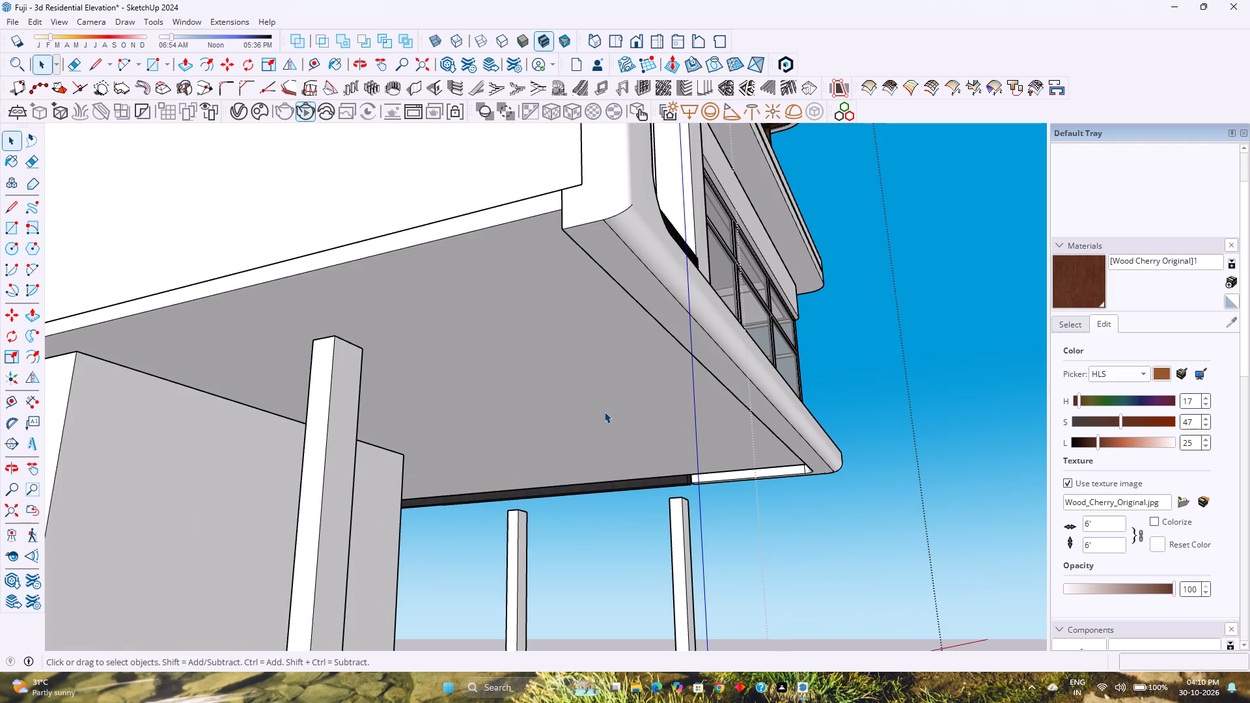
double_click(604, 411)
double_click(604, 411)
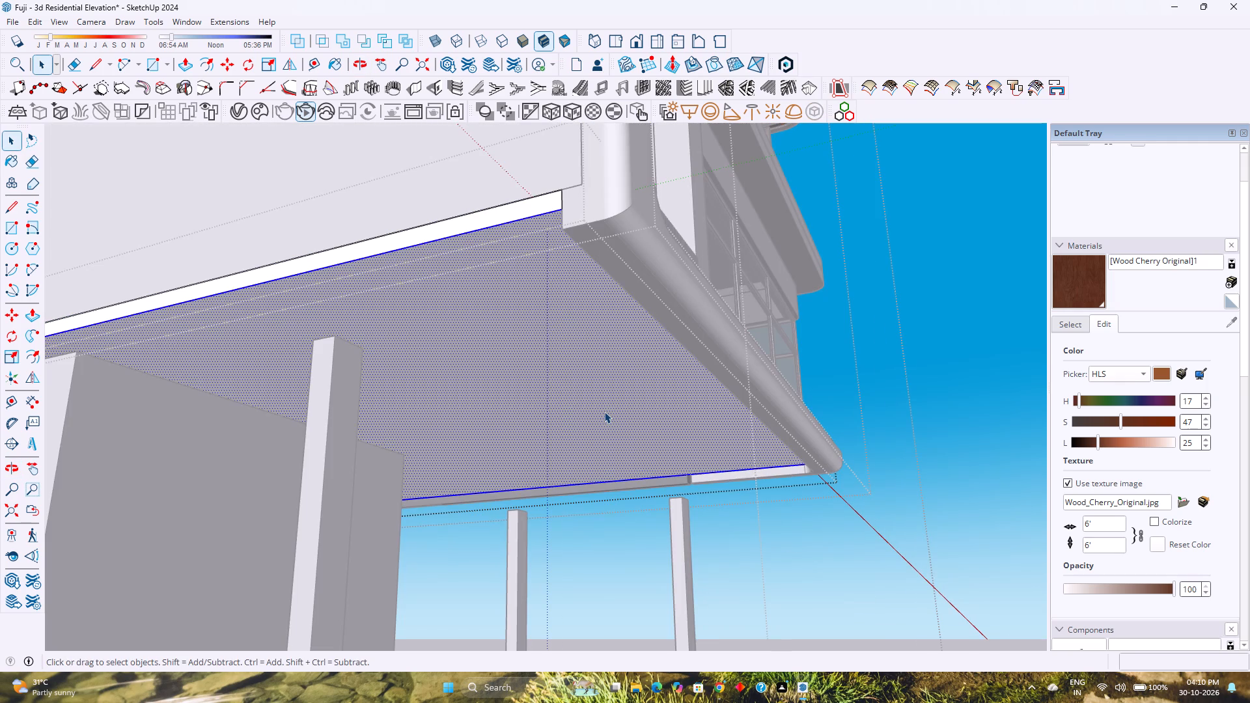
scroll(604, 411, "down", 4)
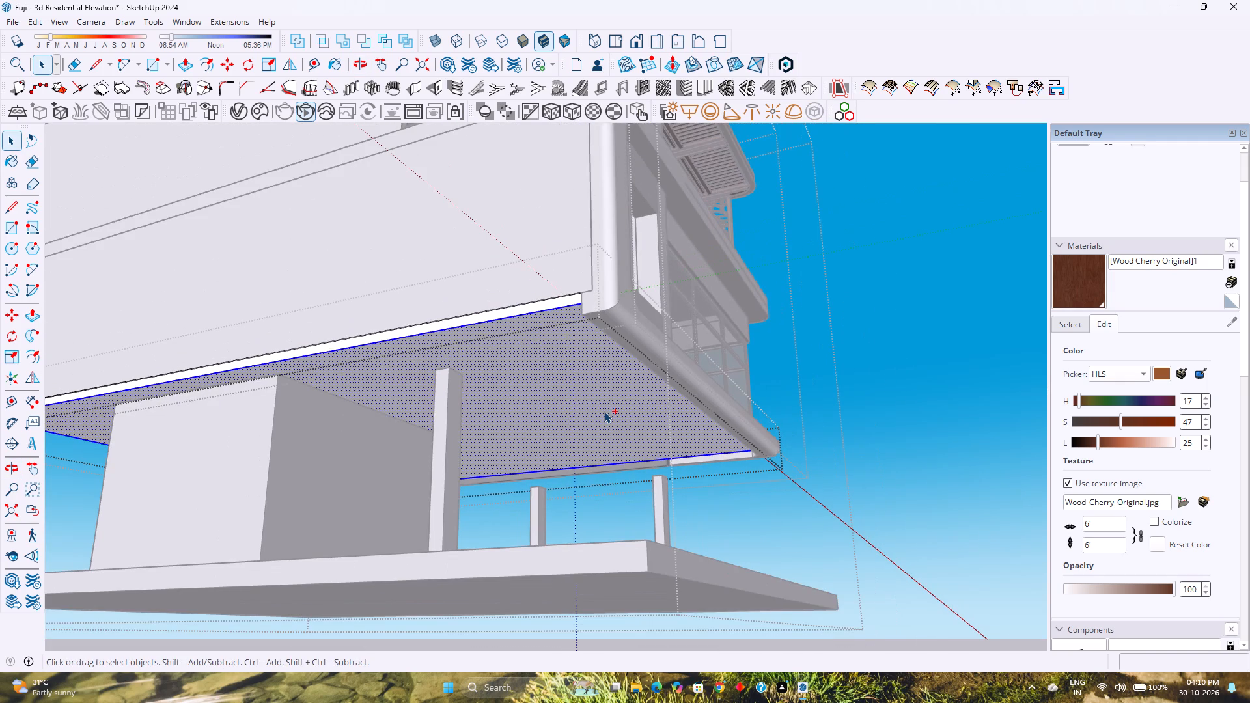
key("ctrl+c")
key("Escape")
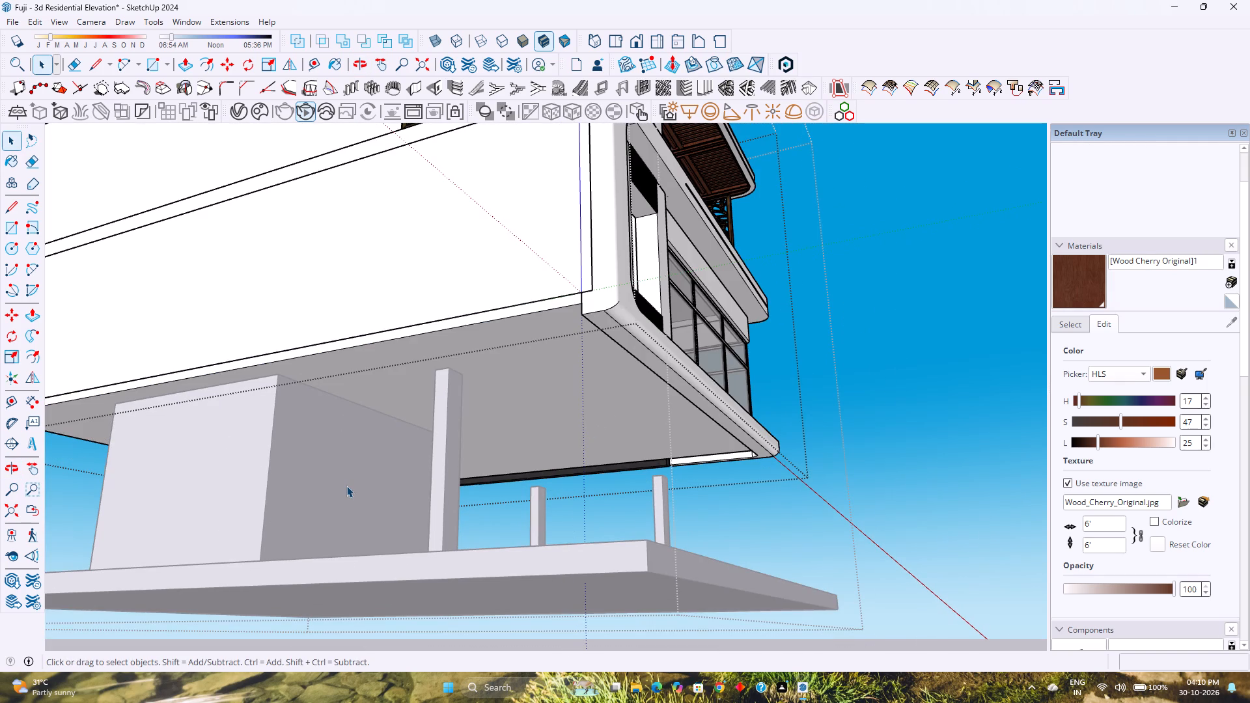
key("Escape")
Paste the copied underside face in the open space beside the building.
middle_click_drag(430, 475, 280, 497)
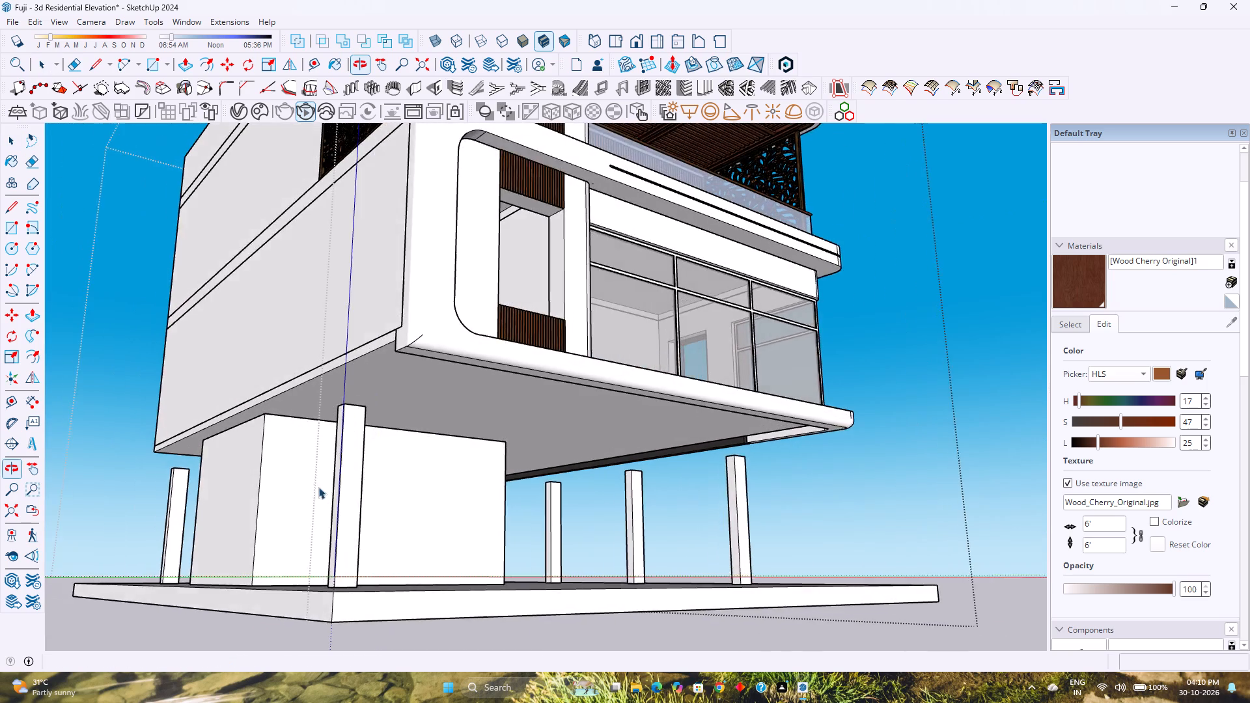
scroll(320, 486, "down", 2)
middle_click_drag(320, 486, 339, 430)
middle_click(339, 430)
key("ctrl+v")
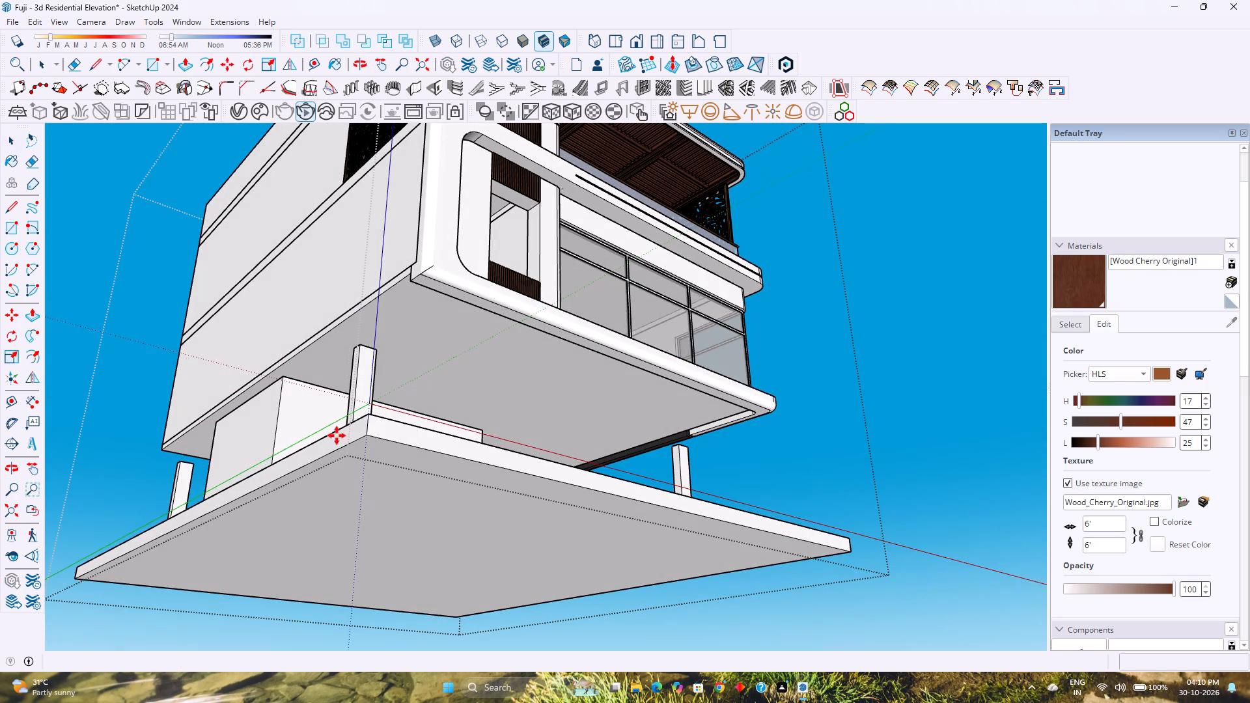
scroll(288, 419, "down", 3)
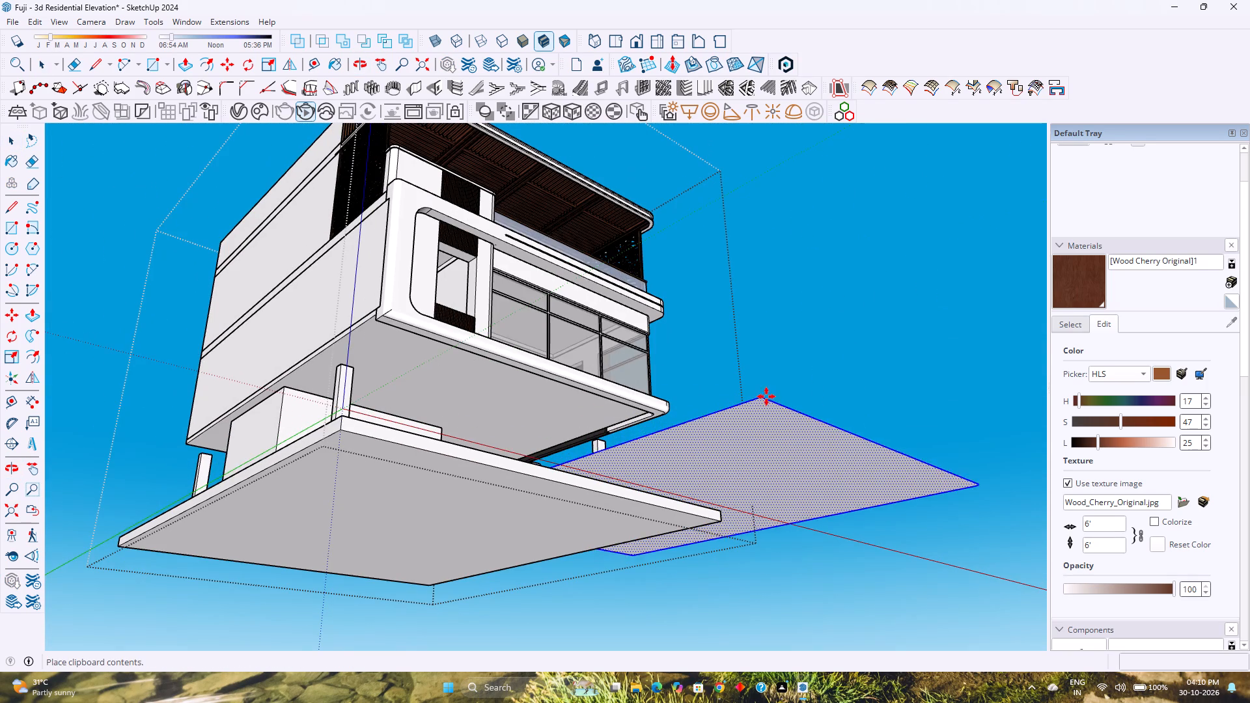
middle_click_drag(782, 389, 679, 445)
middle_click(679, 445)
scroll(776, 418, "down", 3)
middle_click_drag(766, 424, 747, 451)
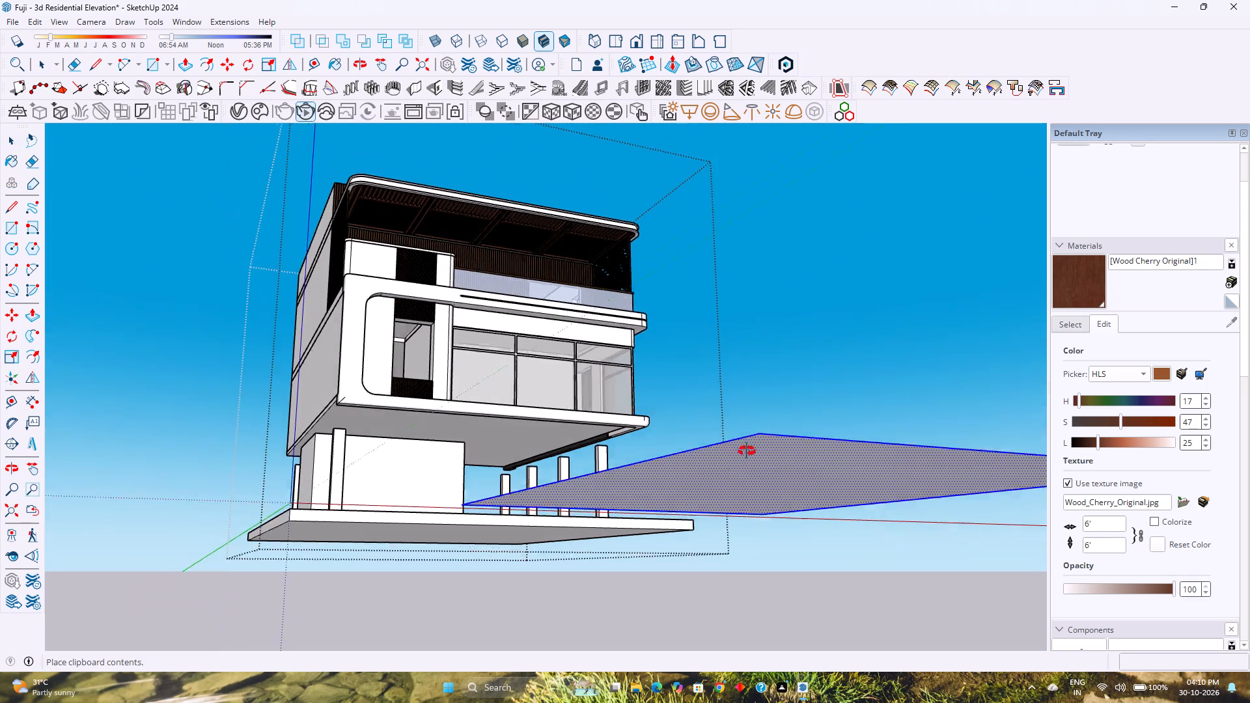
middle_click_drag(747, 451, 682, 512)
middle_click(682, 512)
scroll(682, 493, "down", 5)
left_click(729, 488)
Make the pasted face a group.
right_click(741, 480)
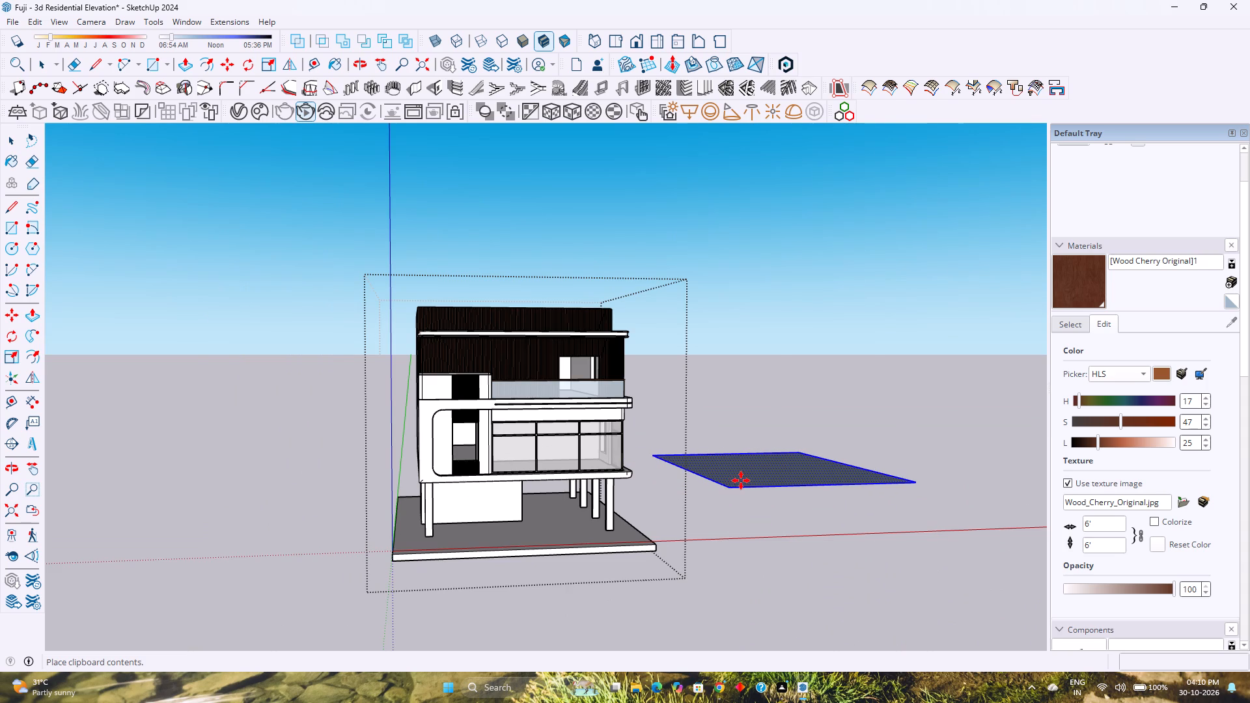
left_click(791, 196)
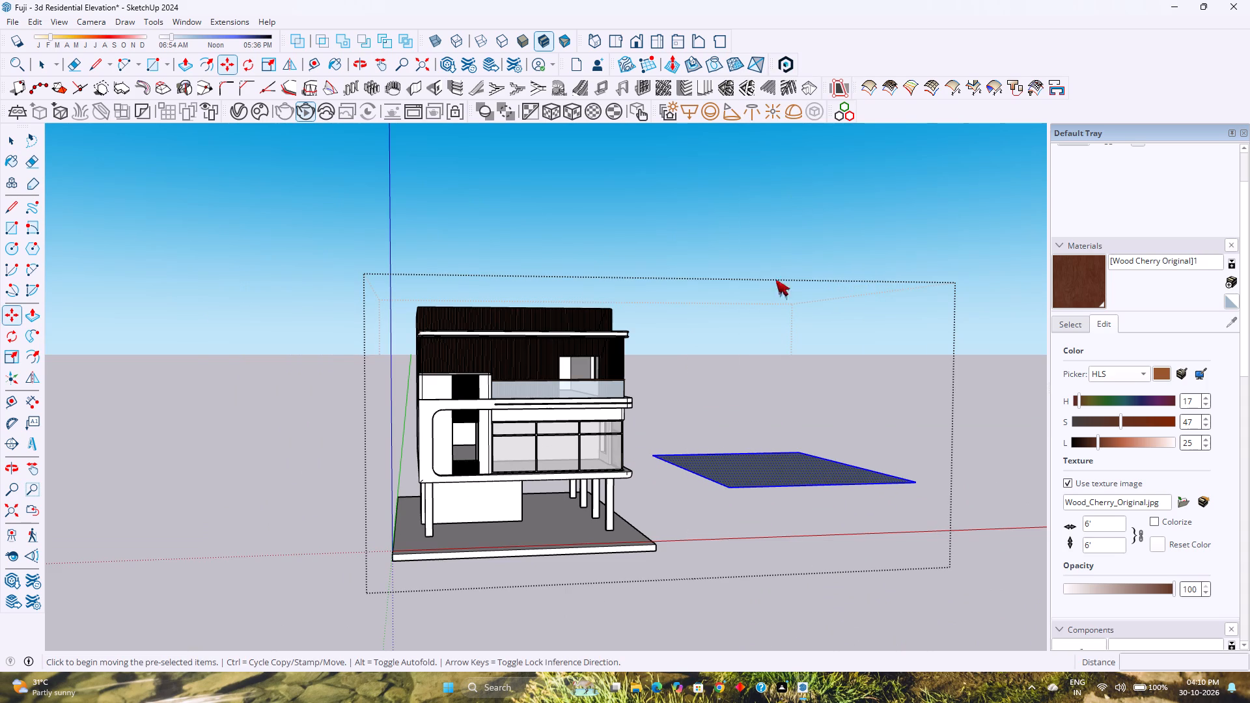
Move the grouped face by its front corner onto the matching front corner beneath the overhanging upper floor.
scroll(737, 504, "up", 6)
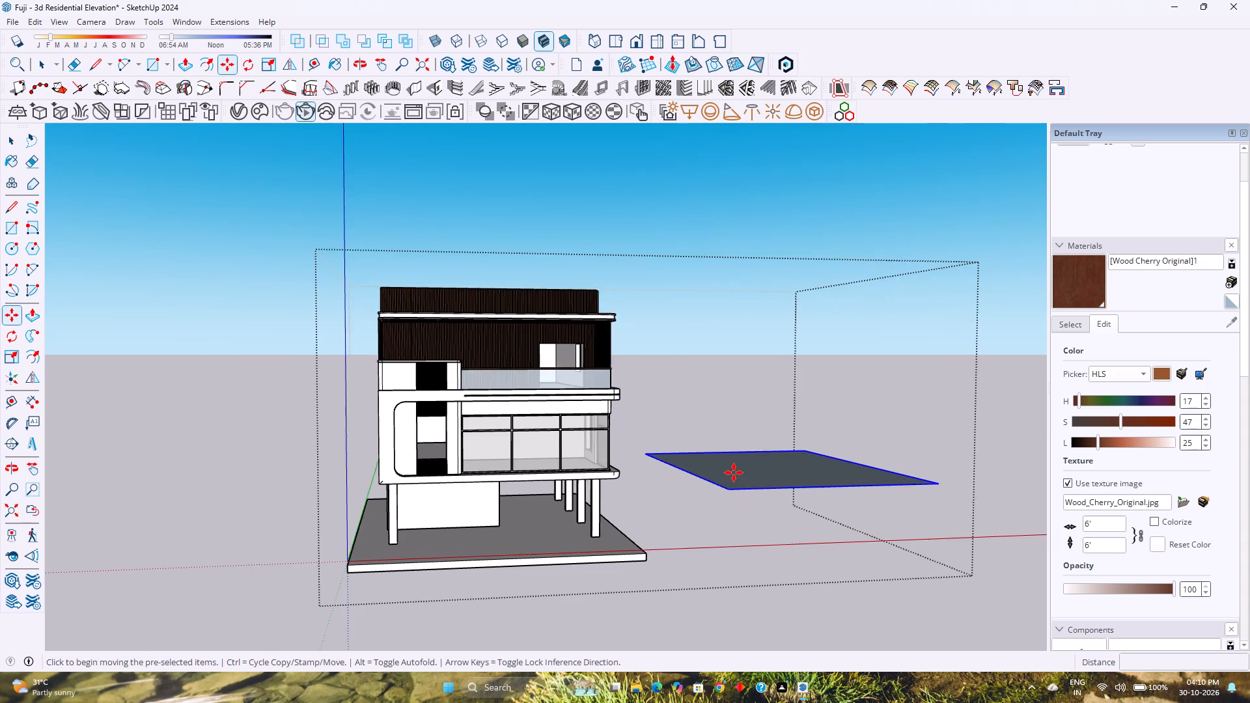
scroll(734, 473, "up", 2)
left_click(727, 499)
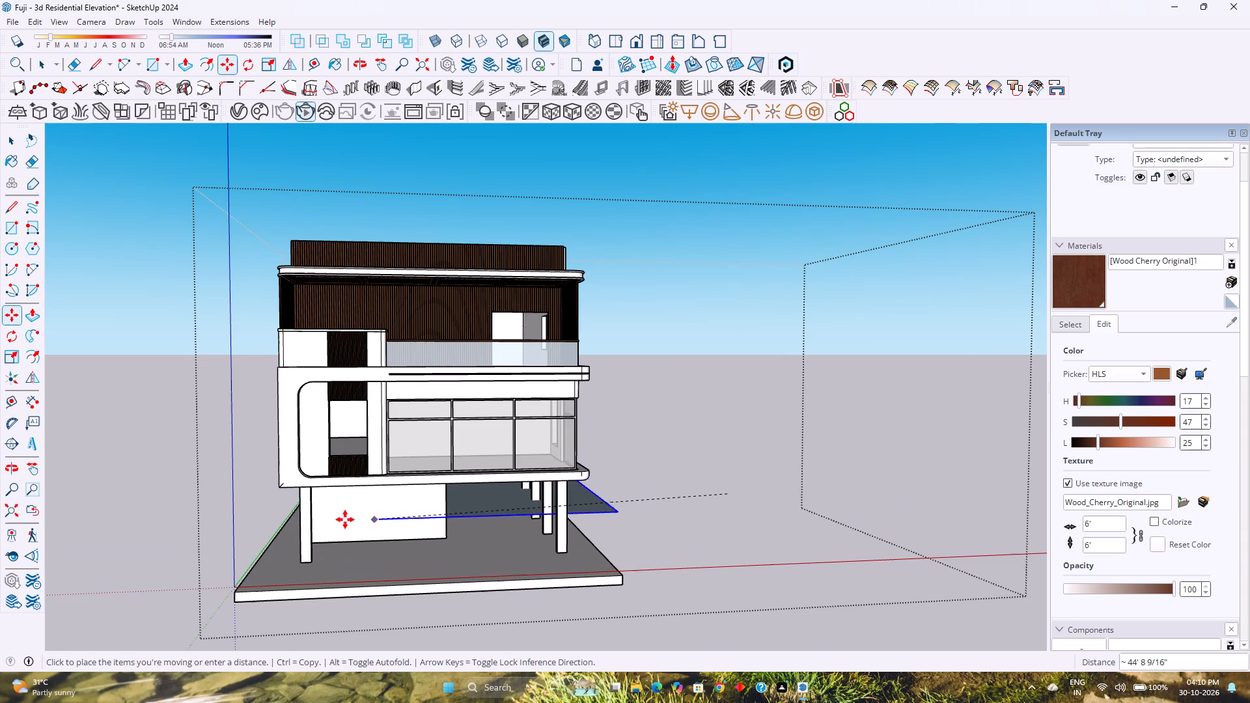
middle_click_drag(319, 519, 395, 407)
scroll(370, 408, "up", 8)
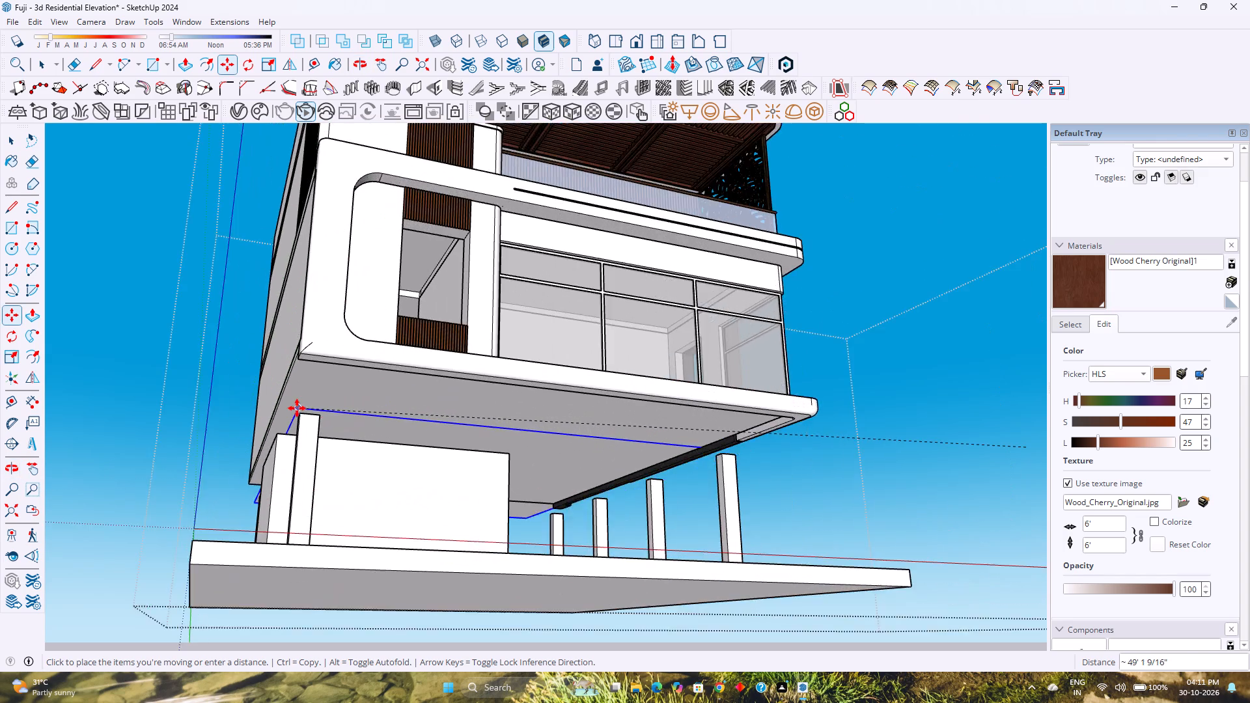
scroll(297, 408, "up", 8)
middle_click_drag(298, 411, 358, 448)
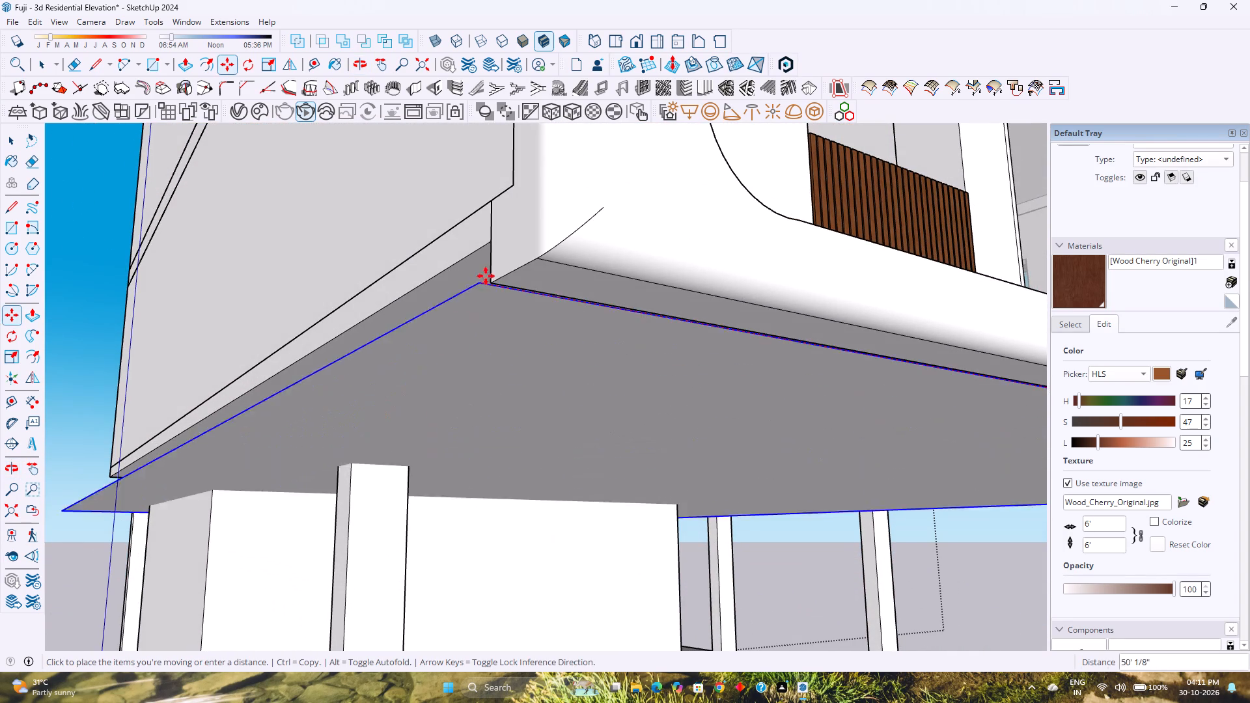
left_click(493, 242)
middle_click_drag(484, 362, 311, 346)
middle_click(311, 346)
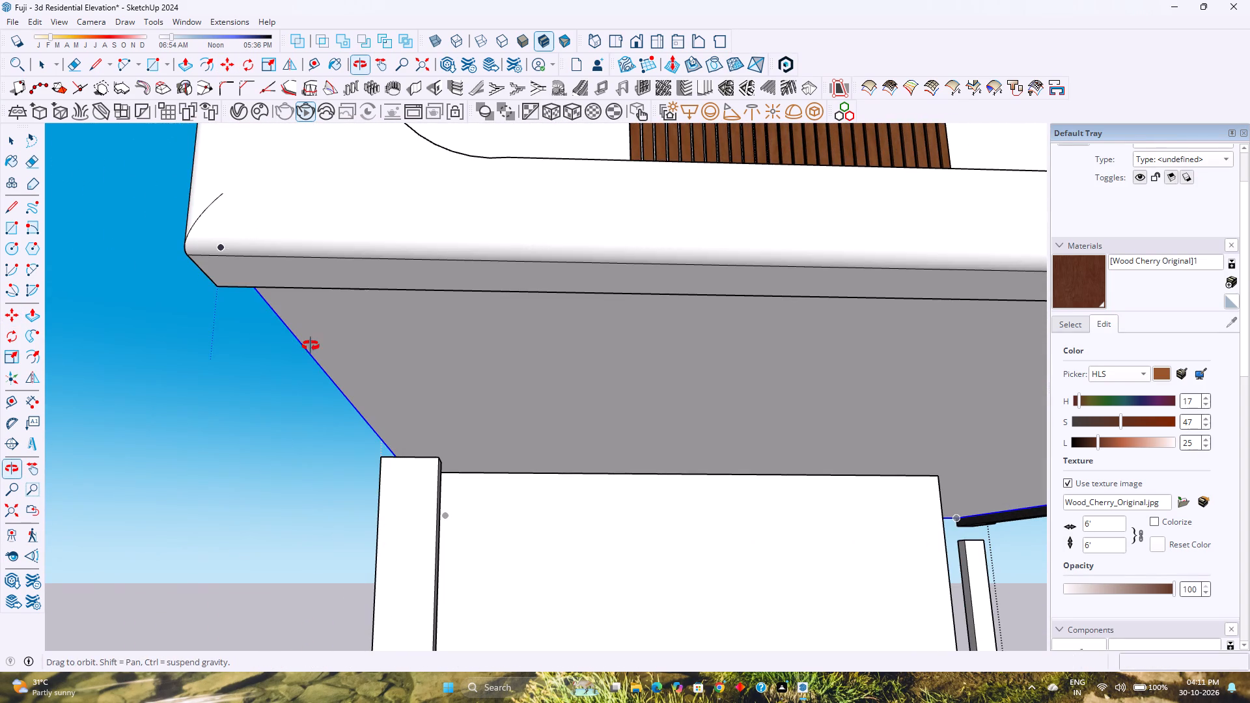
key("space")
key("Escape")
Push/Pull the face inside the new group by 6 inches to form a slab under the upper floor.
scroll(372, 397, "down", 4)
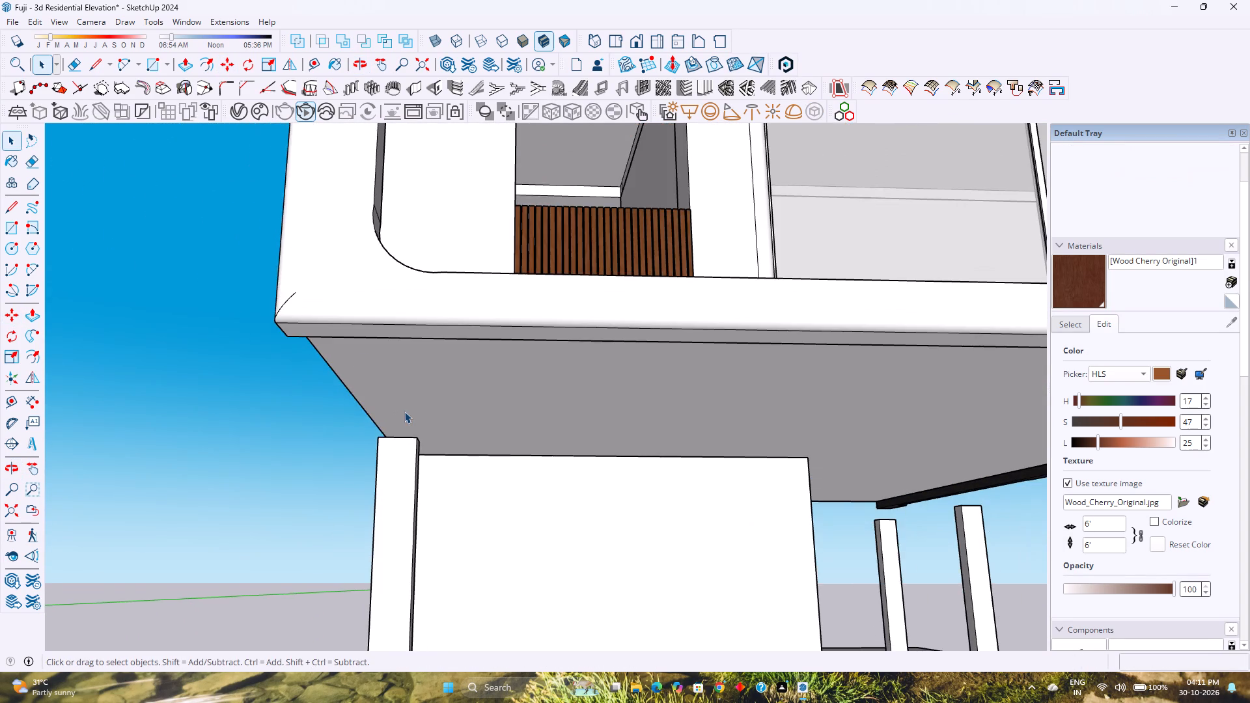
middle_click_drag(404, 411, 417, 371)
middle_click(417, 371)
double_click(430, 370)
double_click(430, 370)
scroll(430, 370, "up", 1)
middle_click_drag(430, 370, 674, 384)
middle_click(675, 385)
key("p")
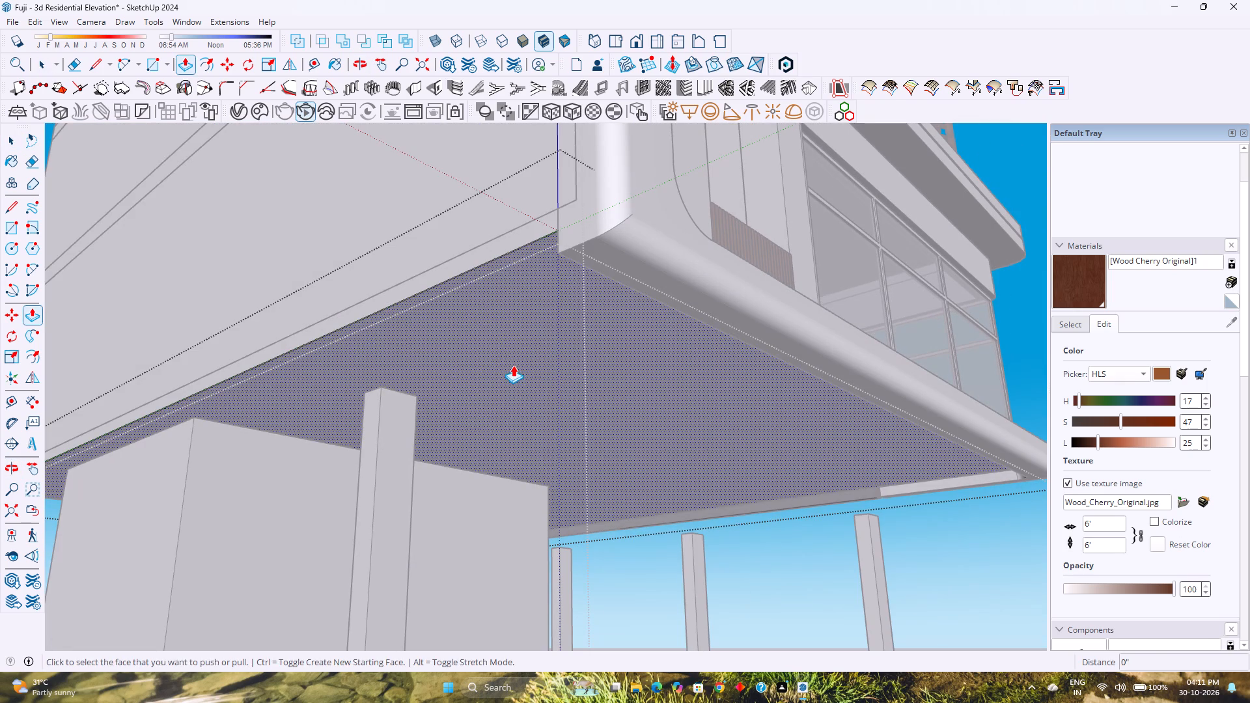
left_click(513, 365)
key("6")
key("Return")
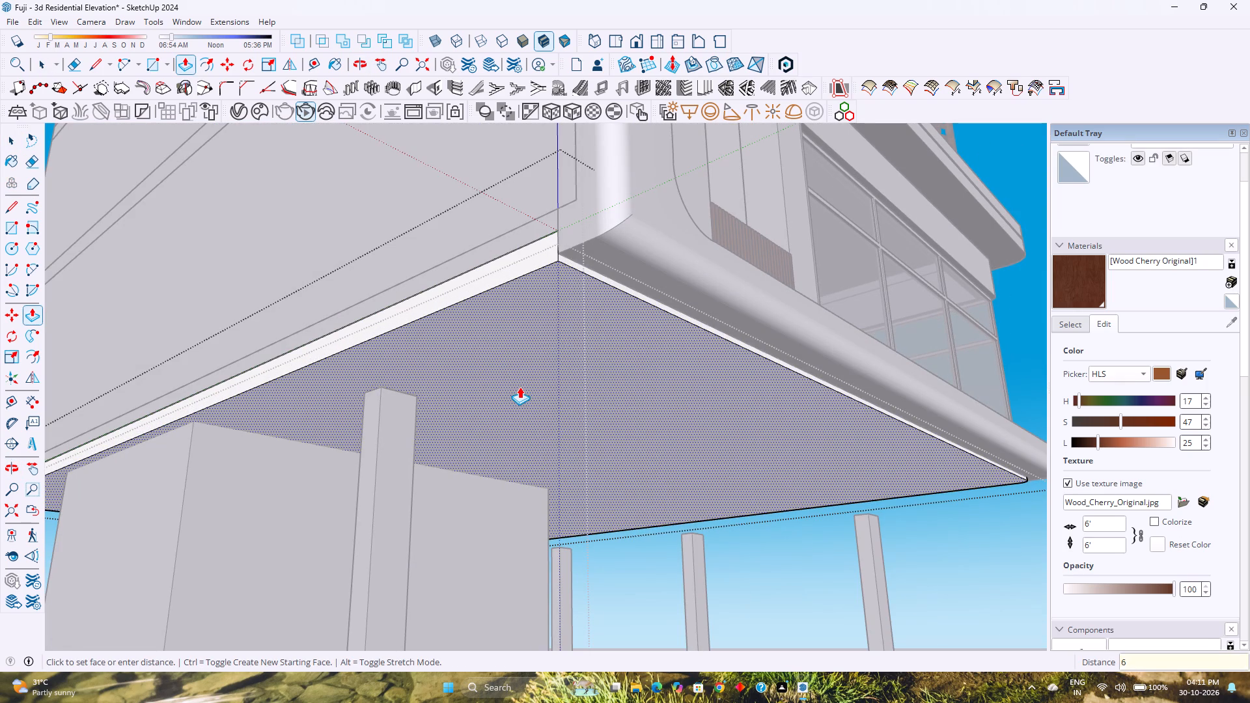
key("space")
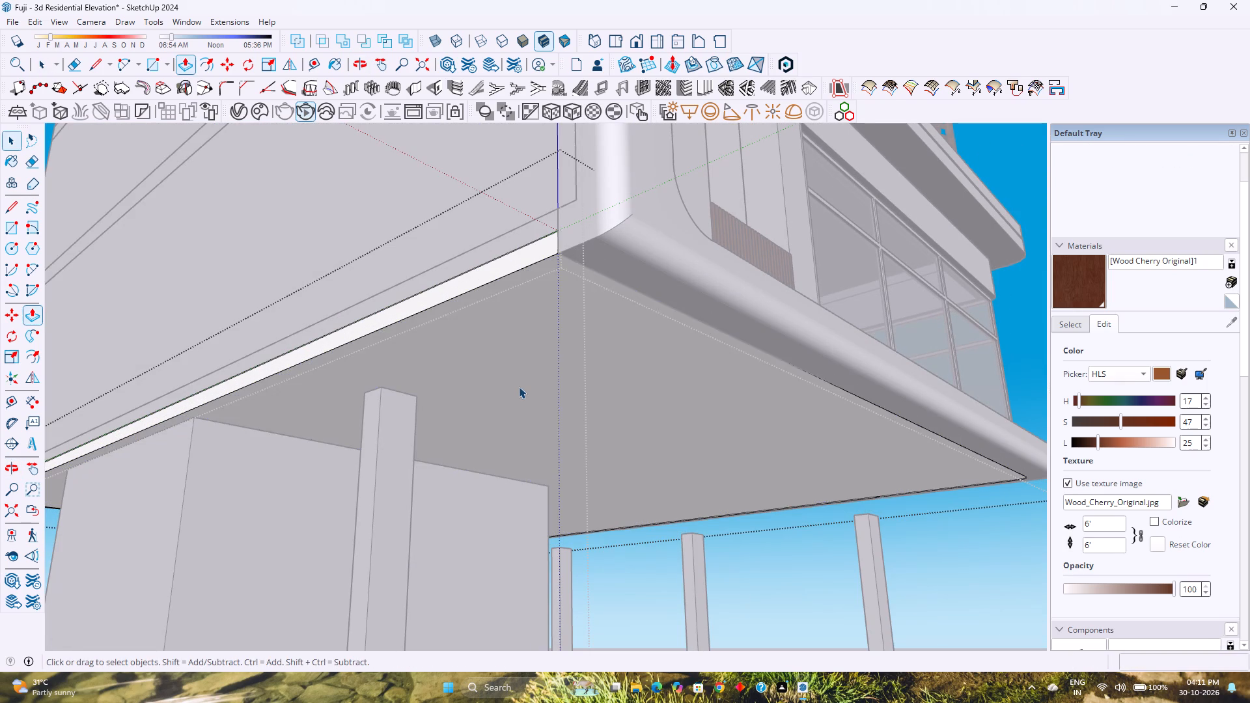
key("Escape")
Examine the new slab, the front overhang and the column tops from several sides and from below.
scroll(505, 389, "down", 2)
middle_click_drag(503, 391, 340, 480)
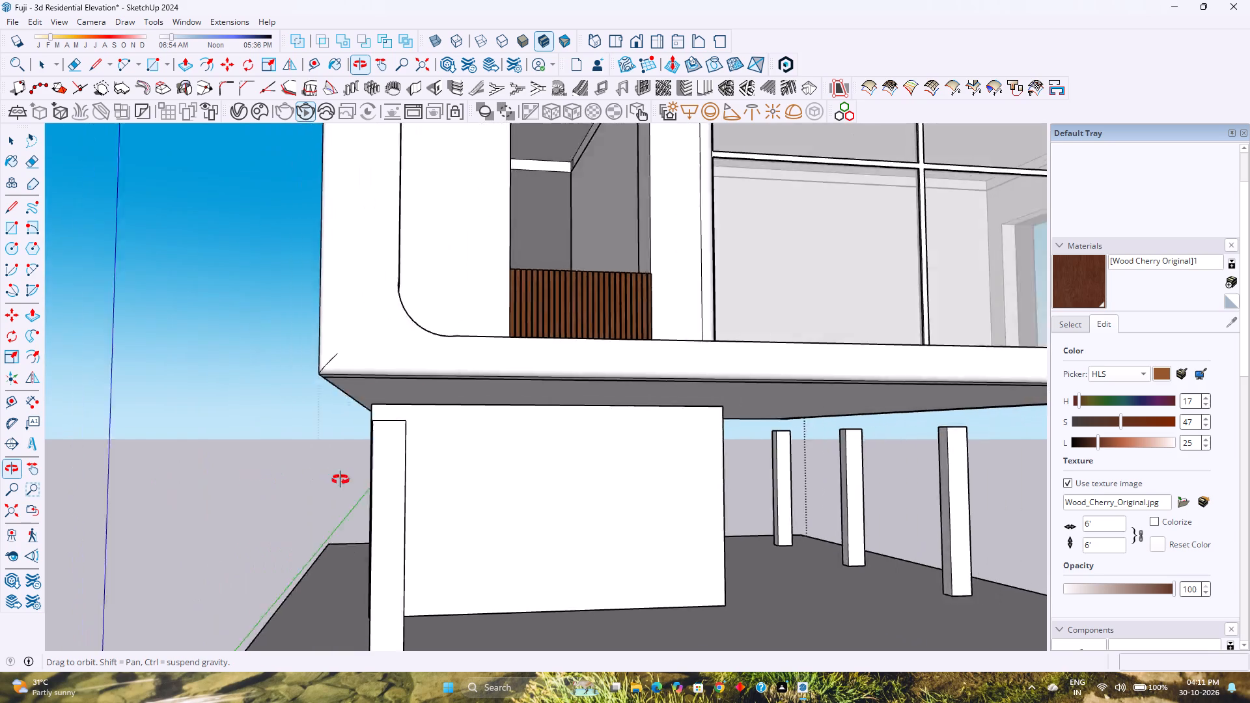
middle_click_drag(340, 480, 449, 508)
scroll(437, 495, "down", 7)
middle_click_drag(438, 490, 613, 519)
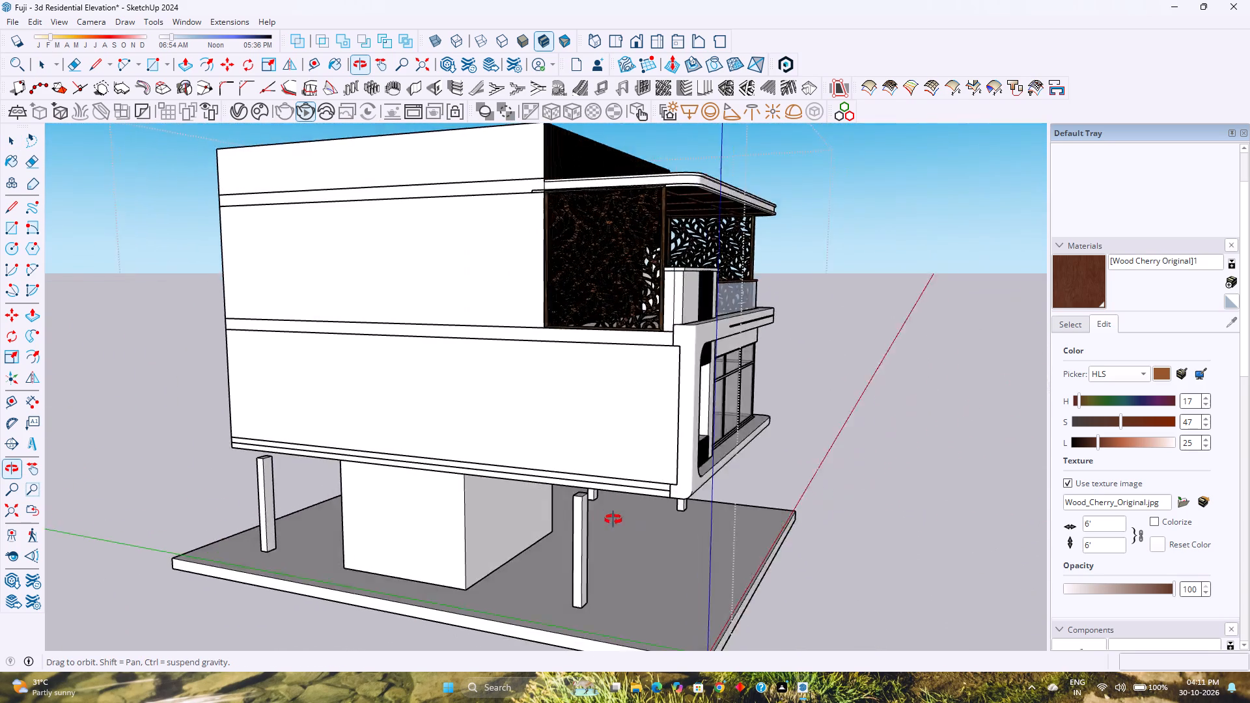
middle_click_drag(613, 519, 320, 483)
middle_click(320, 483)
scroll(306, 449, "up", 6)
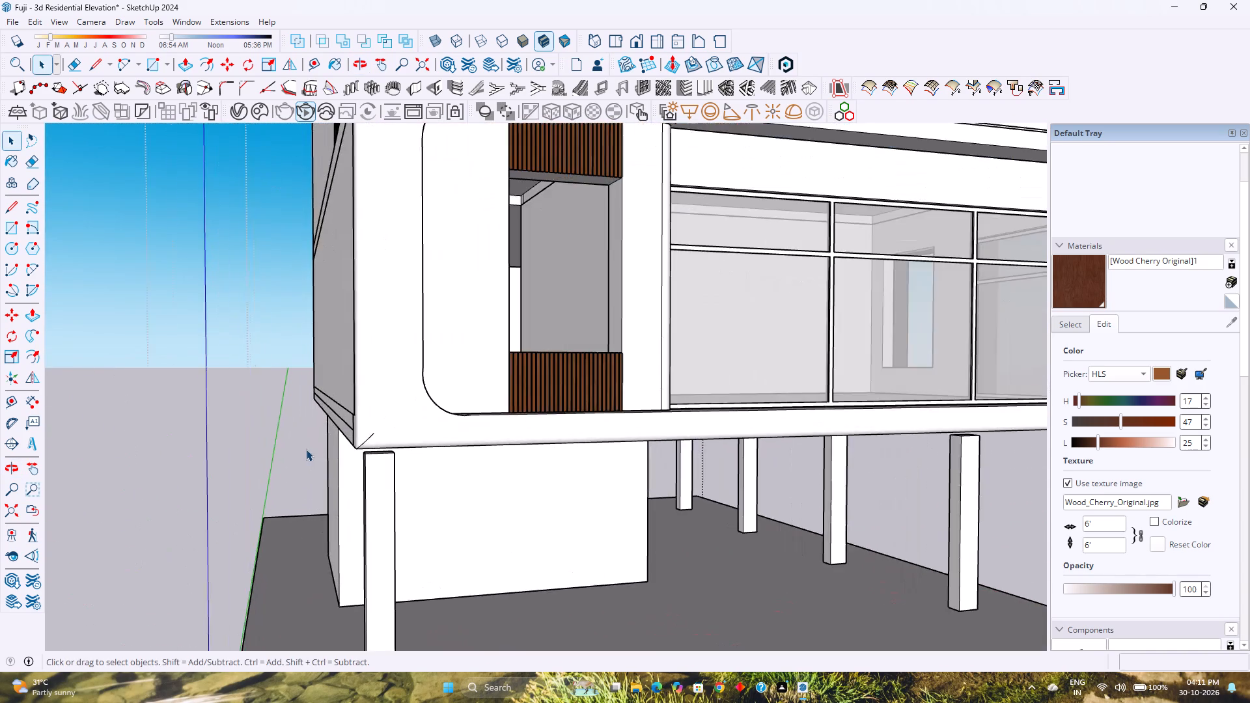
middle_click_drag(306, 449, 301, 356)
middle_click(301, 356)
middle_click_drag(376, 449, 566, 482)
middle_click(566, 482)
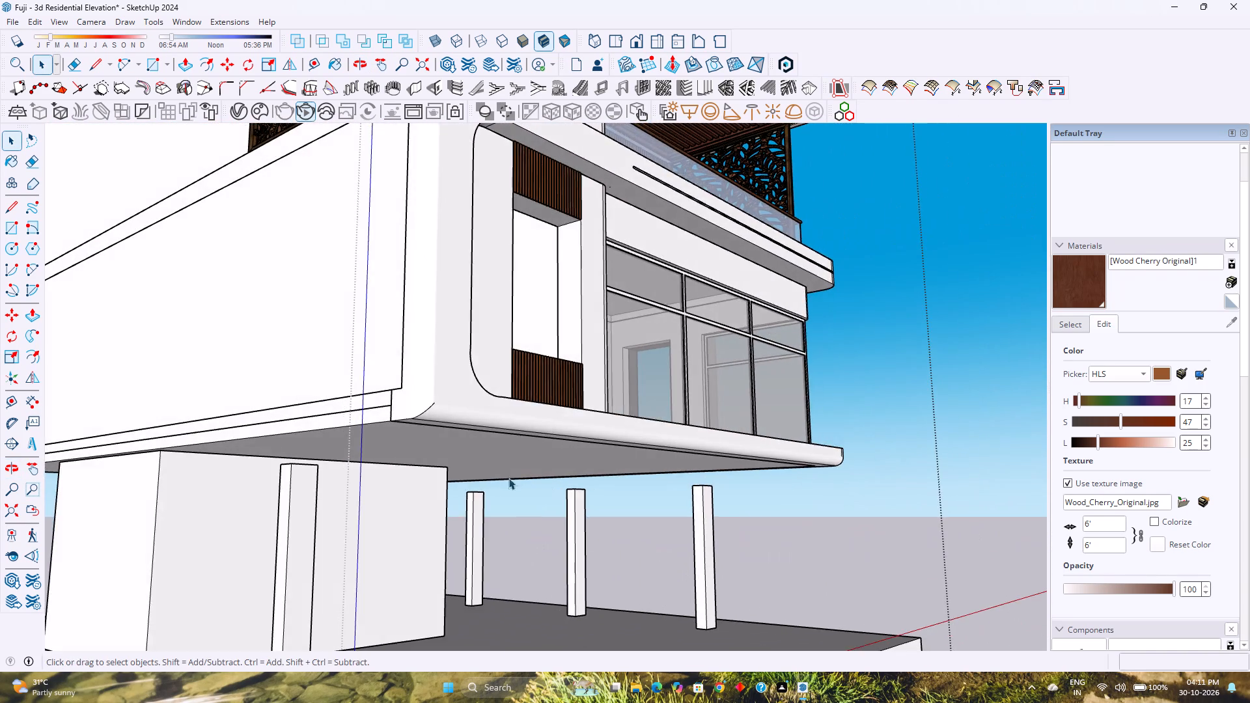
scroll(475, 473, "down", 3)
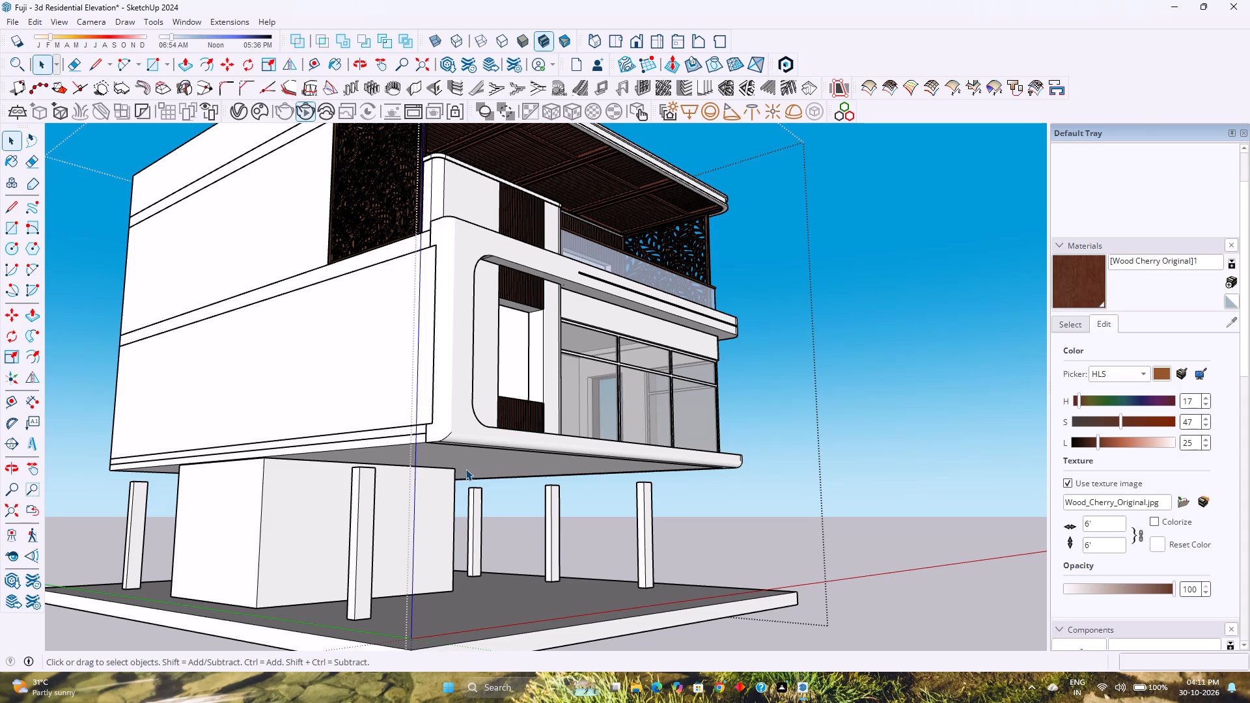
middle_click_drag(465, 469, 355, 420)
middle_click(355, 420)
scroll(523, 447, "up", 5)
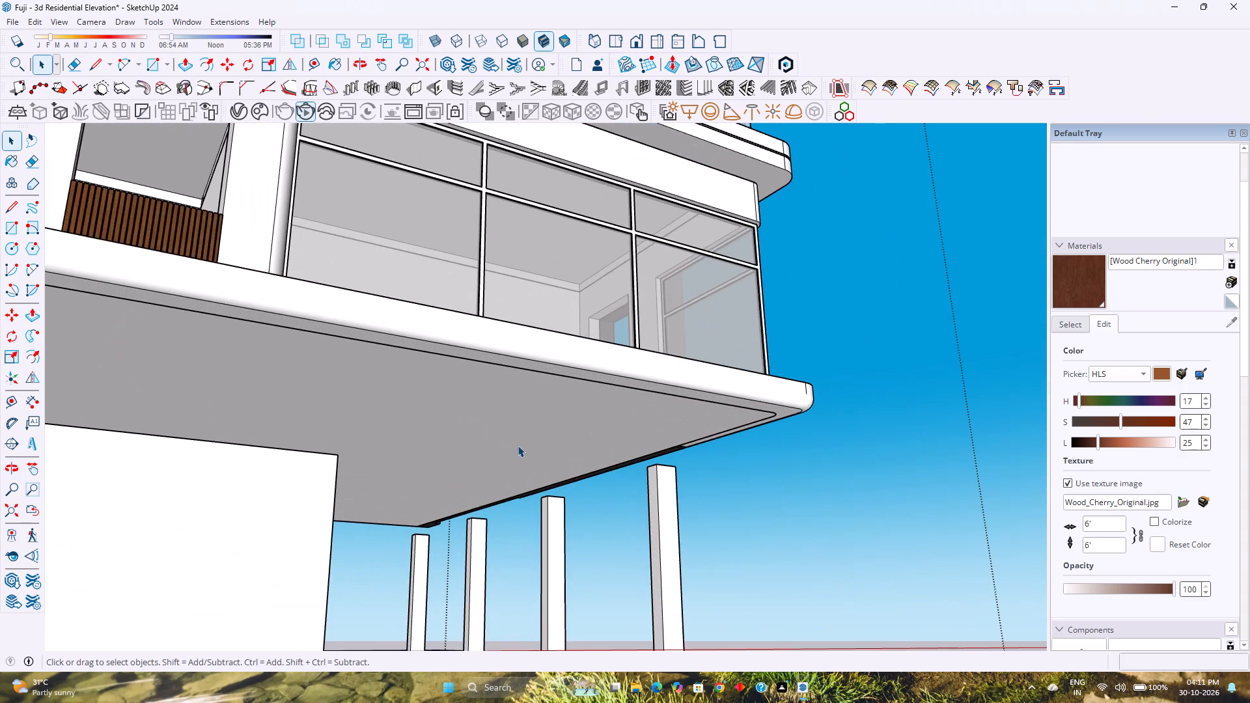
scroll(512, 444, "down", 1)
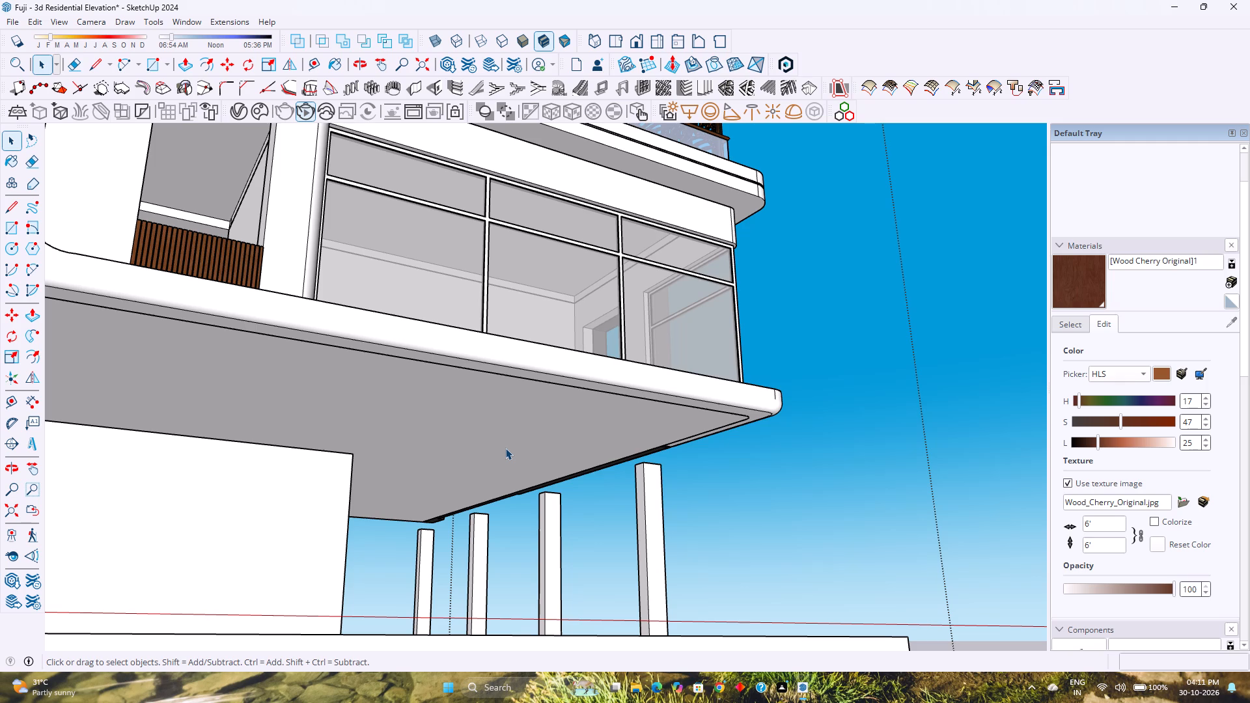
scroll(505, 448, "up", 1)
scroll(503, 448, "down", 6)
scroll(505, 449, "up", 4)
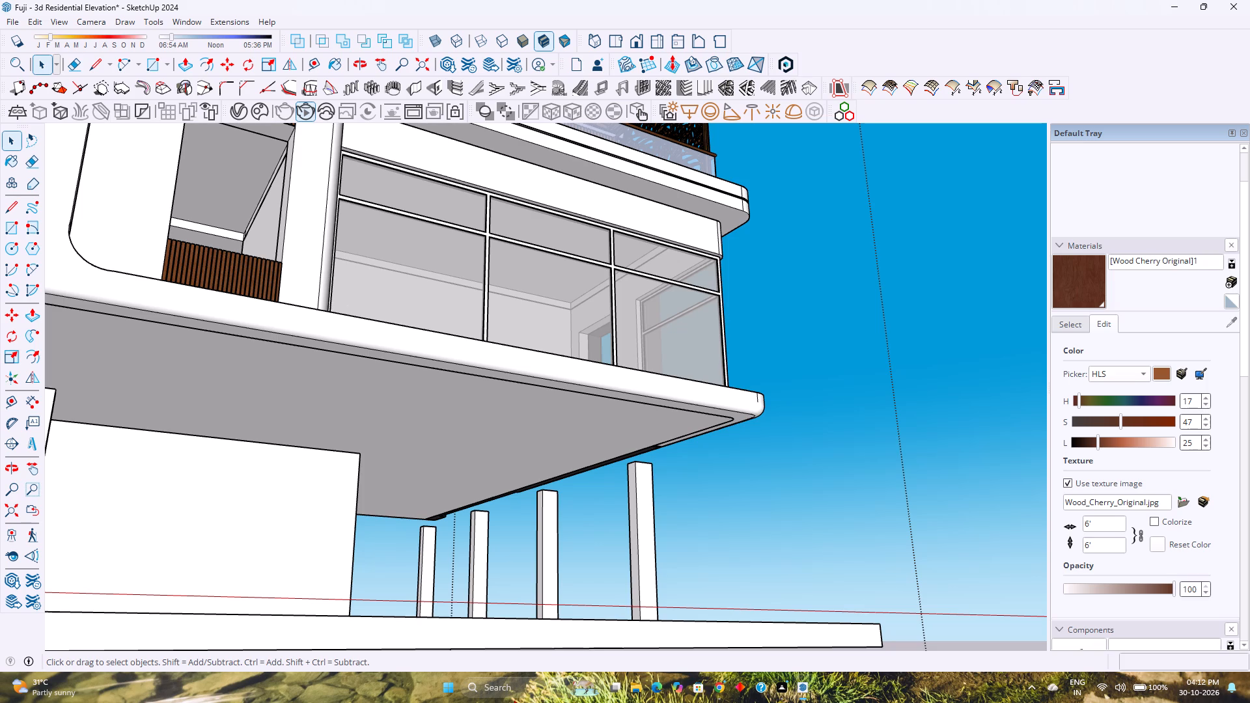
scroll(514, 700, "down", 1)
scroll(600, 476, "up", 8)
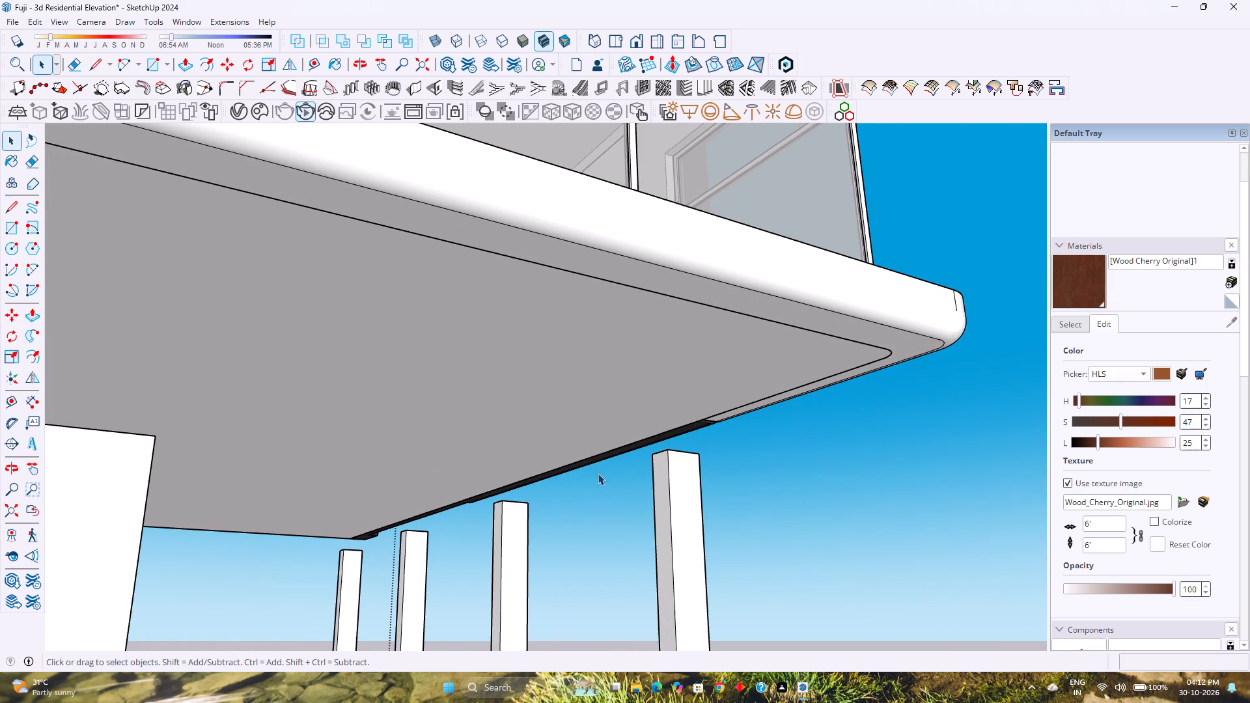
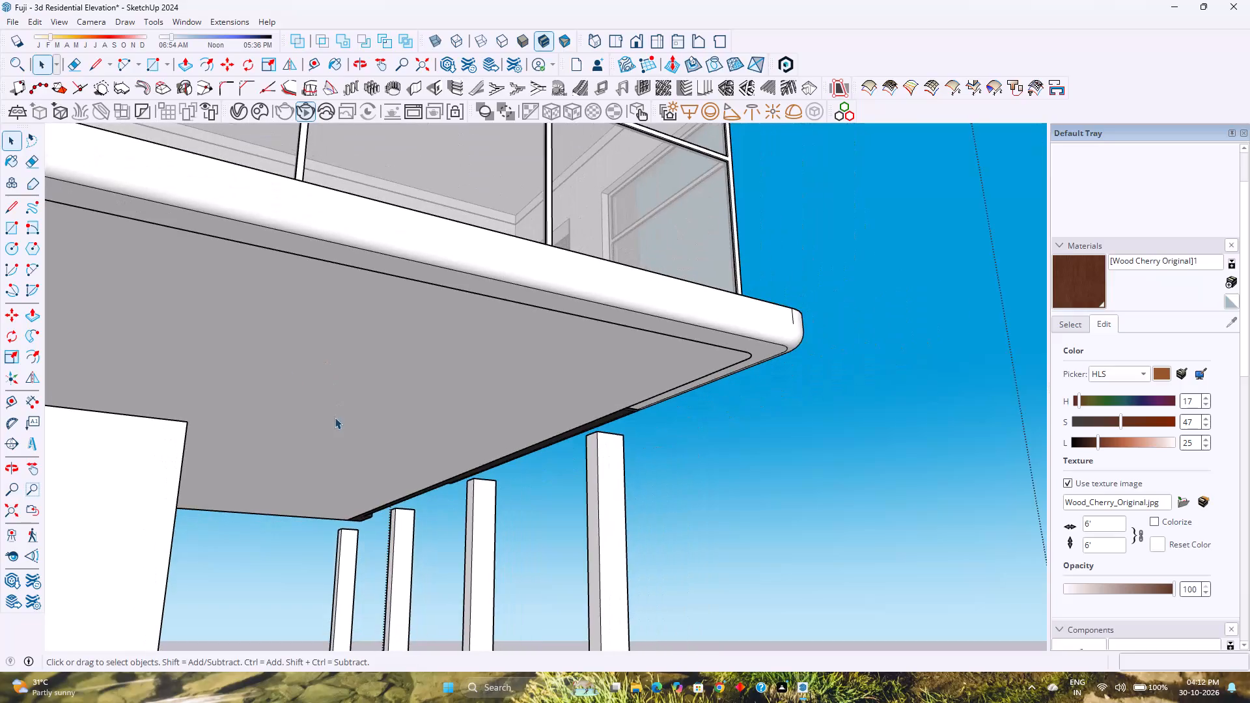
Examine the slab's underside and the side edge above the row of columns from several low angles.
middle_click_drag(335, 417, 555, 439)
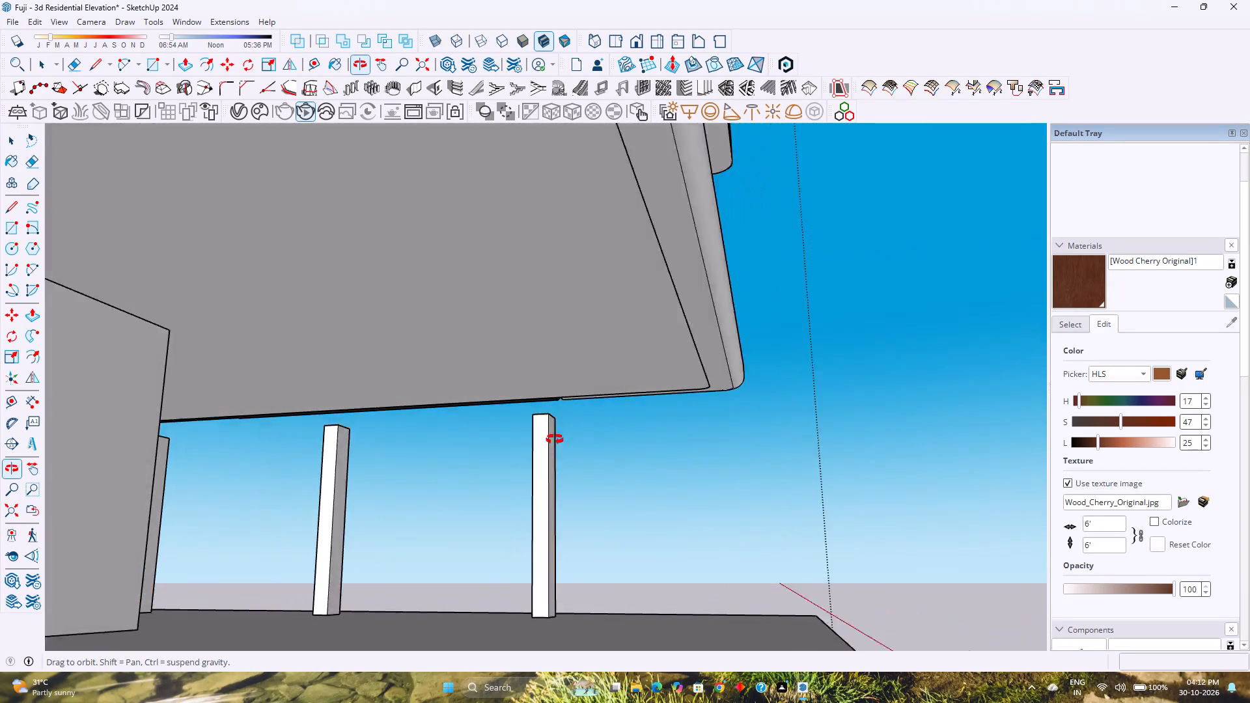
middle_click_drag(555, 439, 547, 447)
middle_click(547, 447)
scroll(573, 374, "up", 5)
middle_click_drag(577, 371, 489, 352)
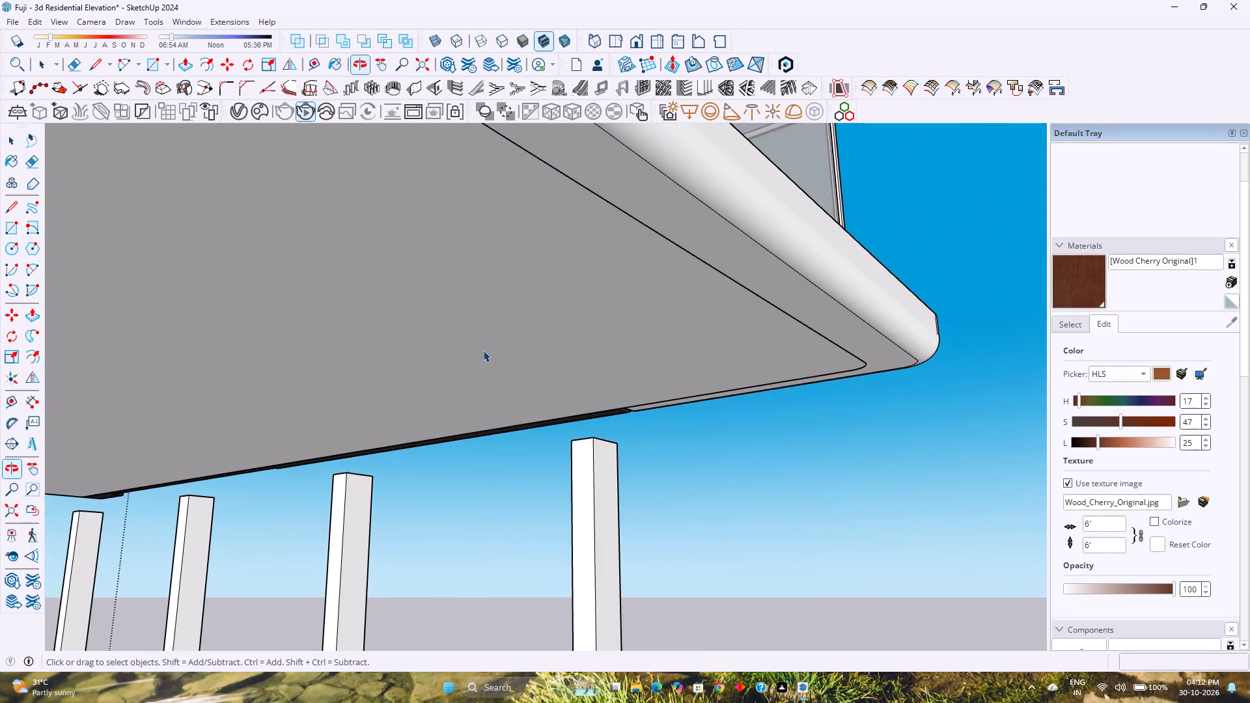
scroll(482, 350, "down", 4)
middle_click_drag(482, 350, 378, 364)
middle_click(378, 364)
scroll(376, 362, "down", 3)
middle_click_drag(378, 363, 315, 365)
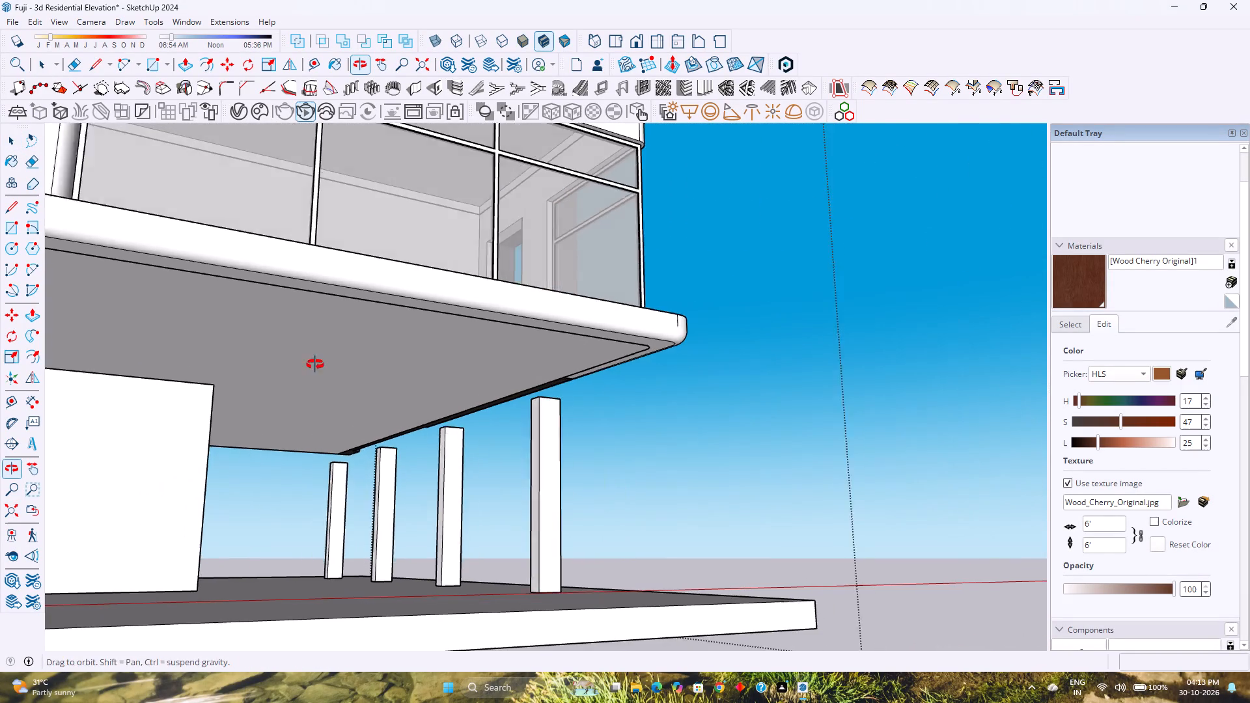
middle_click_drag(315, 365, 313, 365)
middle_click(313, 365)
Open the slab group under the upper floor and push its underside face up by 2 inches.
double_click(347, 365)
middle_click_drag(351, 366, 408, 413, "shift")
middle_click(408, 413, "shift")
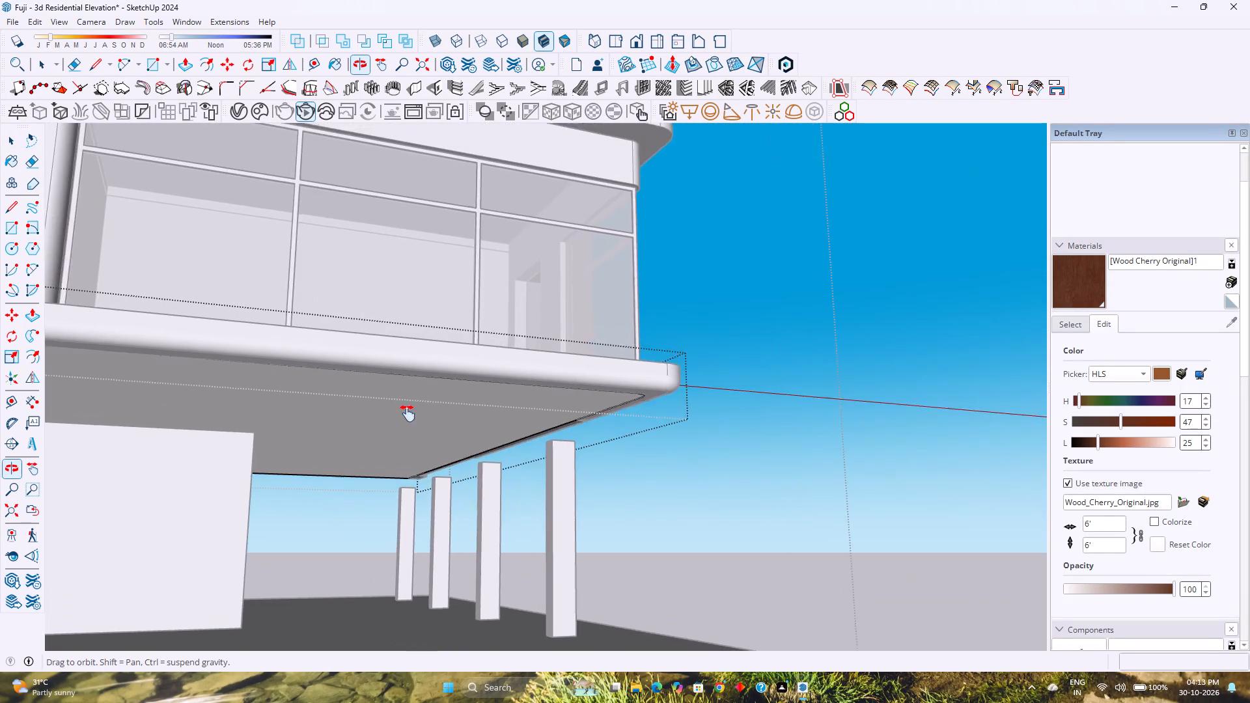
scroll(403, 415, "up", 3)
key("p")
left_click(402, 415)
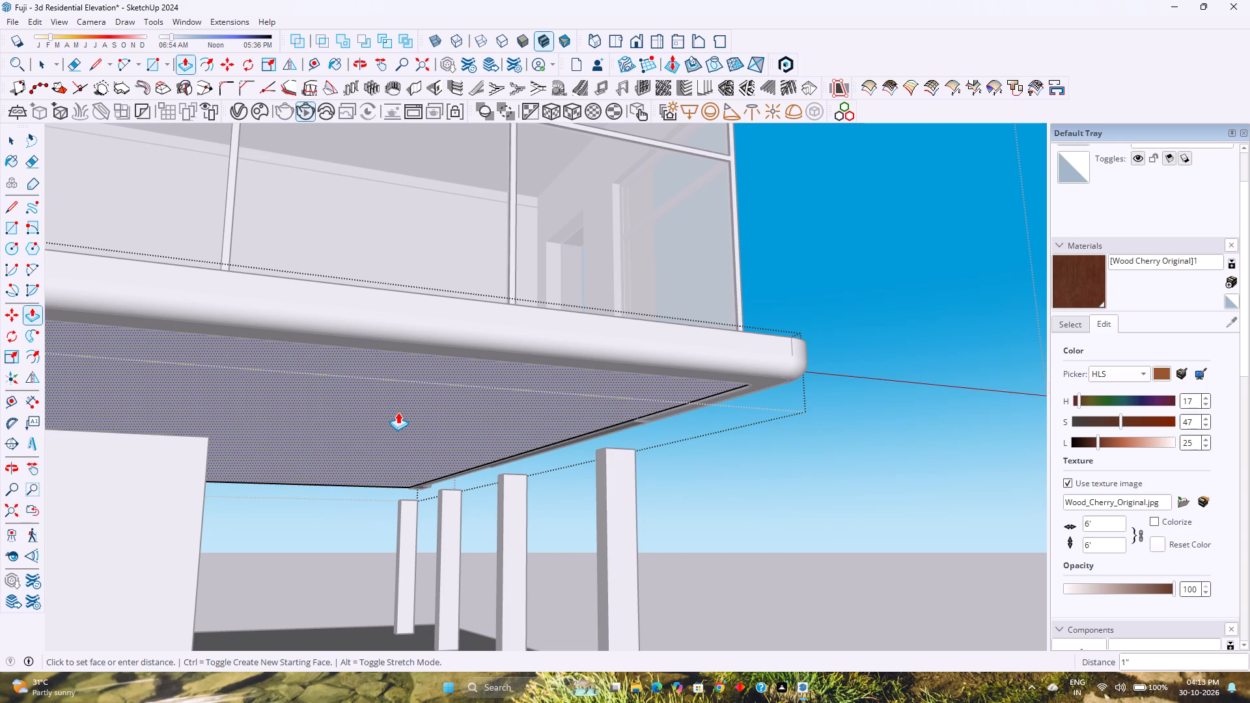
key("2")
key("Return")
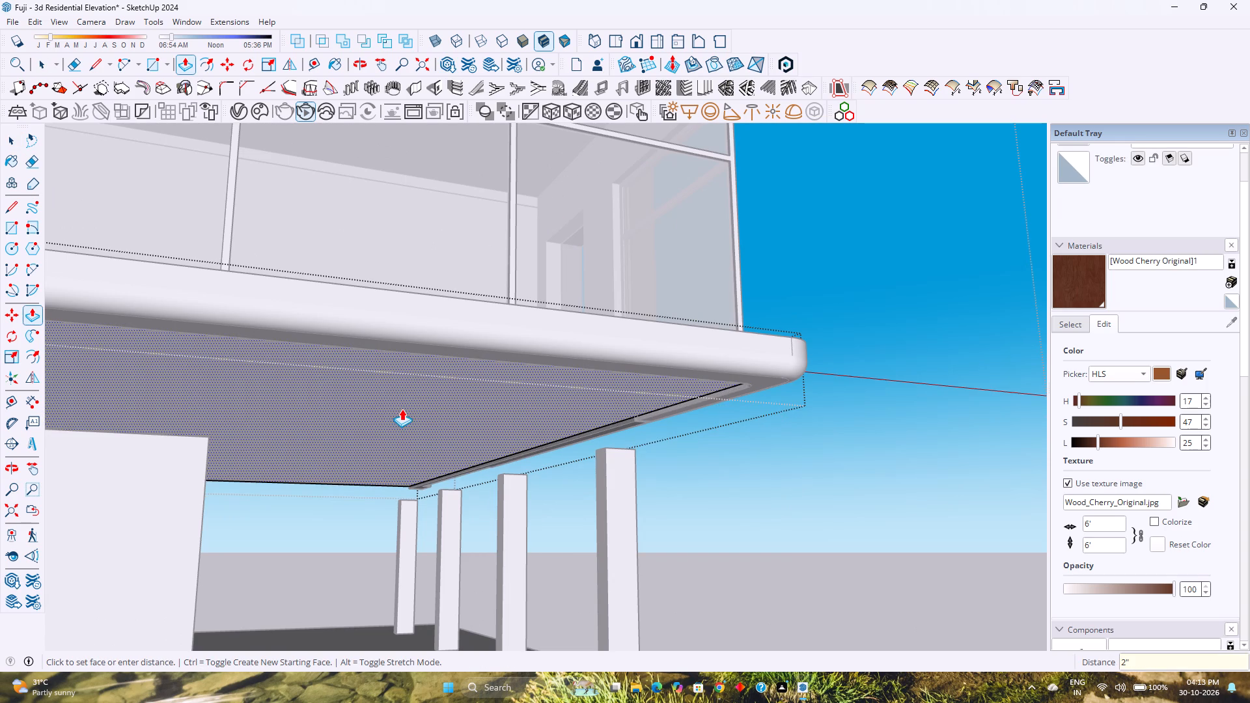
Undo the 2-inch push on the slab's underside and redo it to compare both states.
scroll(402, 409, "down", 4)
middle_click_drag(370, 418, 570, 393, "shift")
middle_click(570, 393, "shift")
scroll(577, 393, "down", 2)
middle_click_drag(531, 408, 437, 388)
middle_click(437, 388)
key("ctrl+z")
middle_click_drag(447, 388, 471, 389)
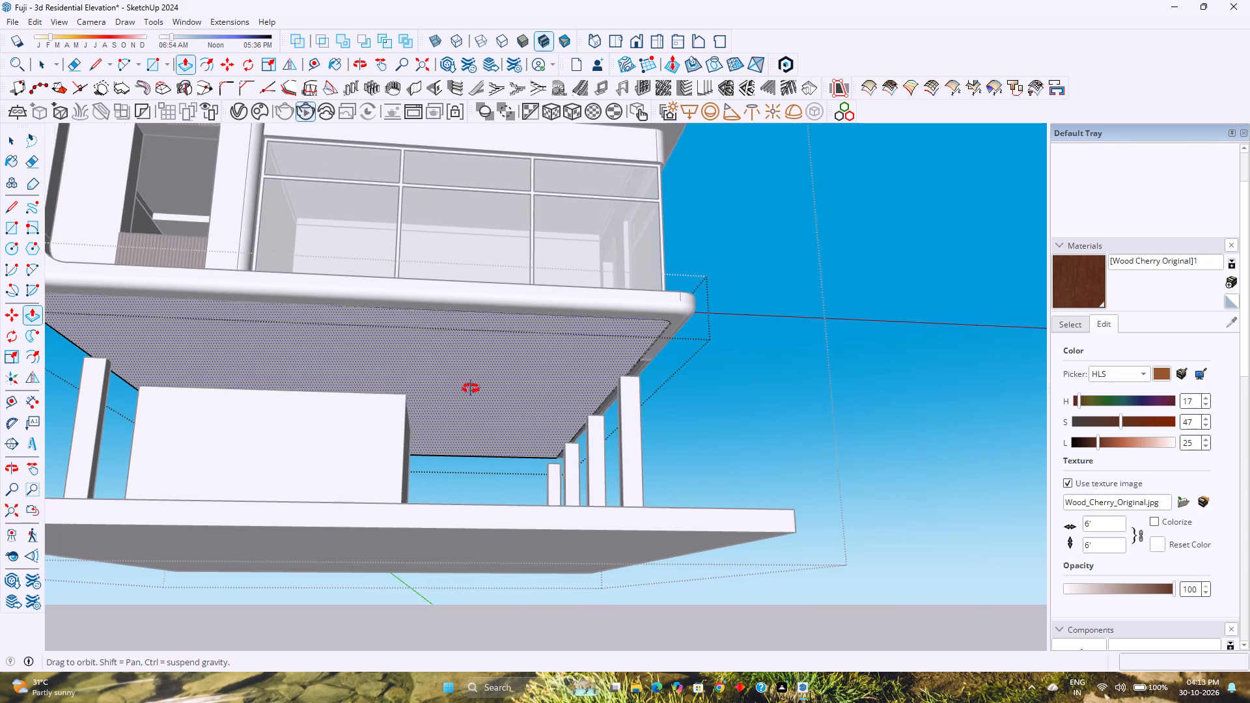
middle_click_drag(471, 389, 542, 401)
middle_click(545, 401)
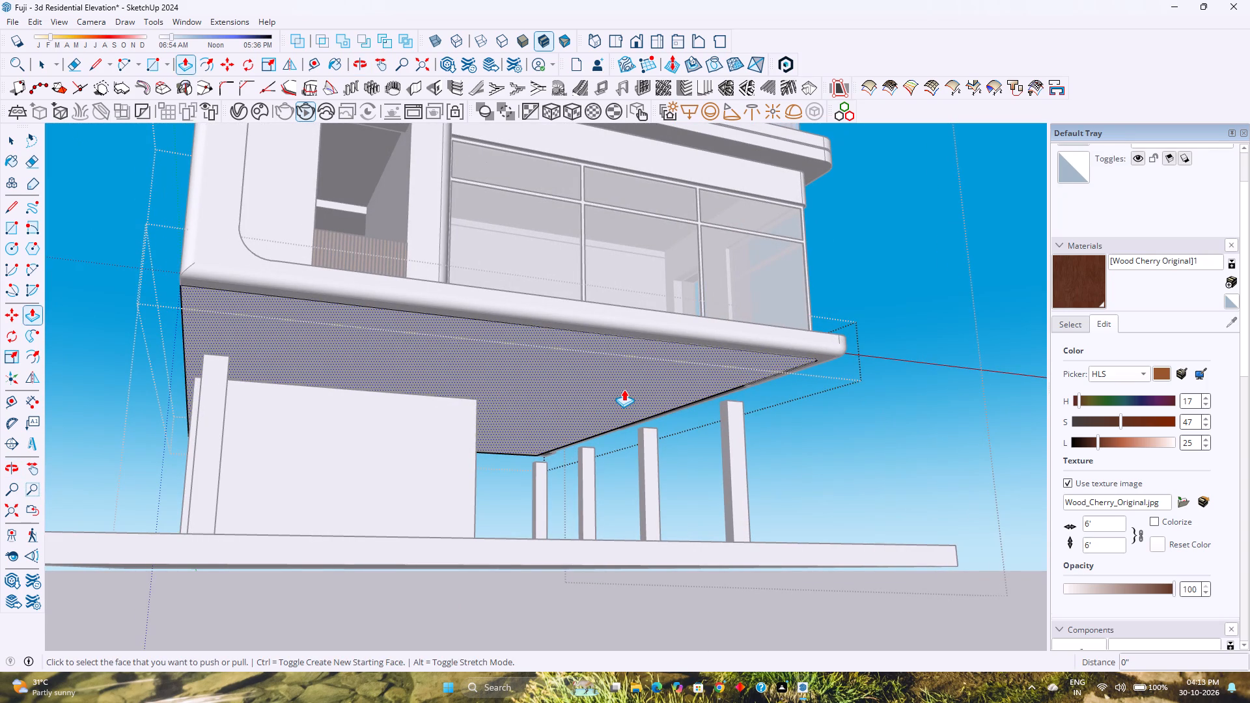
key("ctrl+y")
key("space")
Examine the thinned slab and the front overhang from below, and leave the slab group.
scroll(624, 389, "down", 1)
middle_click_drag(624, 389, 554, 383)
middle_click(553, 383)
scroll(551, 381, "down", 1)
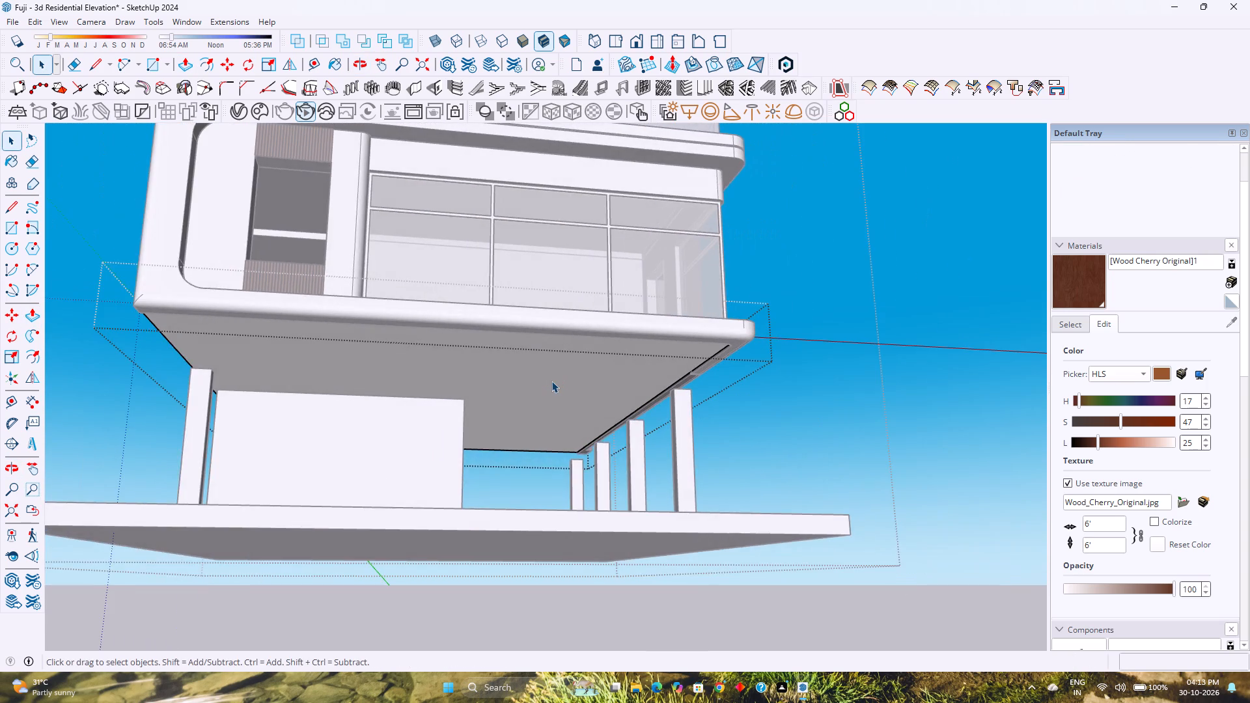
scroll(551, 381, "down", 1)
scroll(542, 385, "up", 2)
middle_click_drag(542, 385, 441, 419)
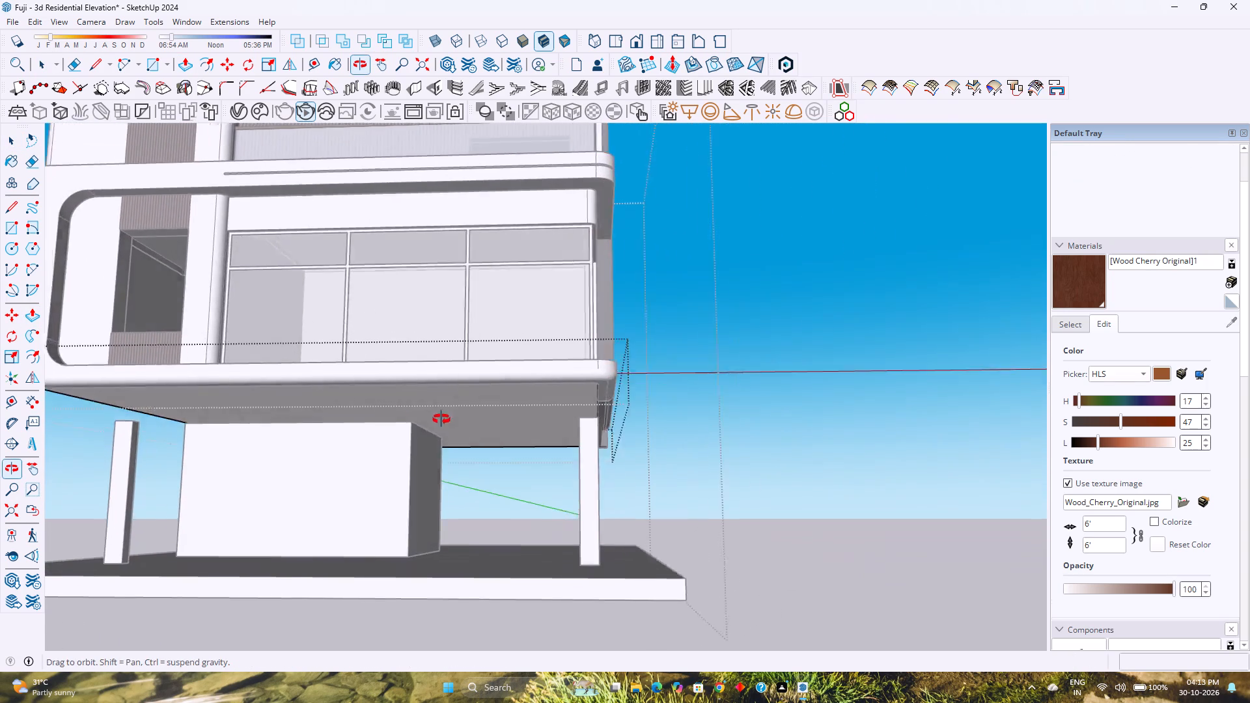
middle_click_drag(441, 419, 441, 420)
scroll(415, 438, "up", 2)
key("Escape")
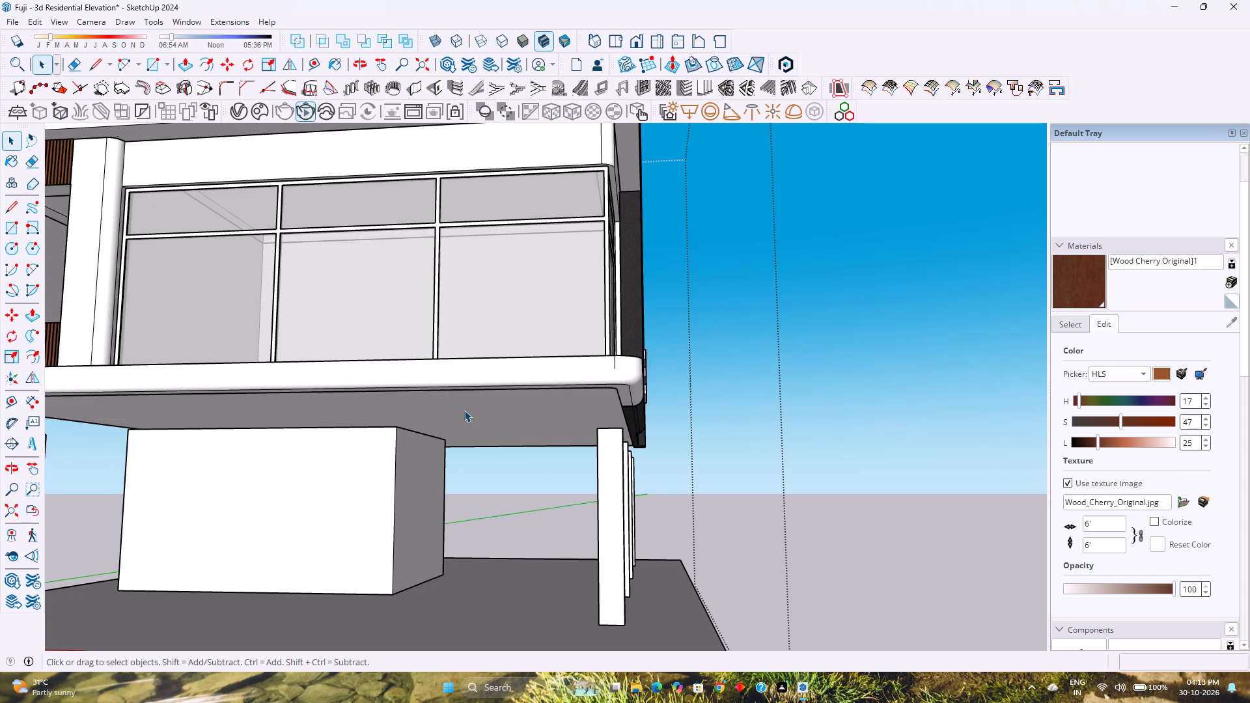
Examine up close the joint between the top of the ground-floor block and the slab's underside.
left_click(464, 410)
scroll(419, 426, "up", 7)
middle_click_drag(419, 426, 423, 408)
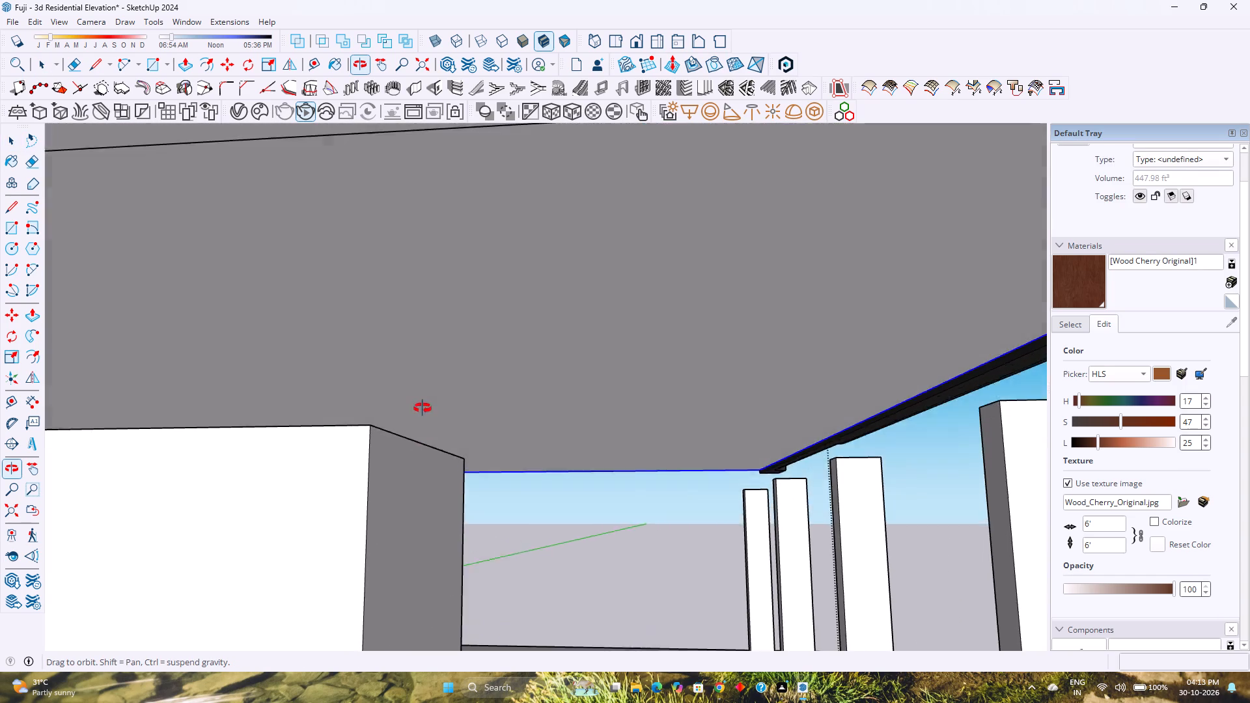
middle_click_drag(423, 408, 635, 424)
middle_click(635, 424)
scroll(403, 423, "up", 4)
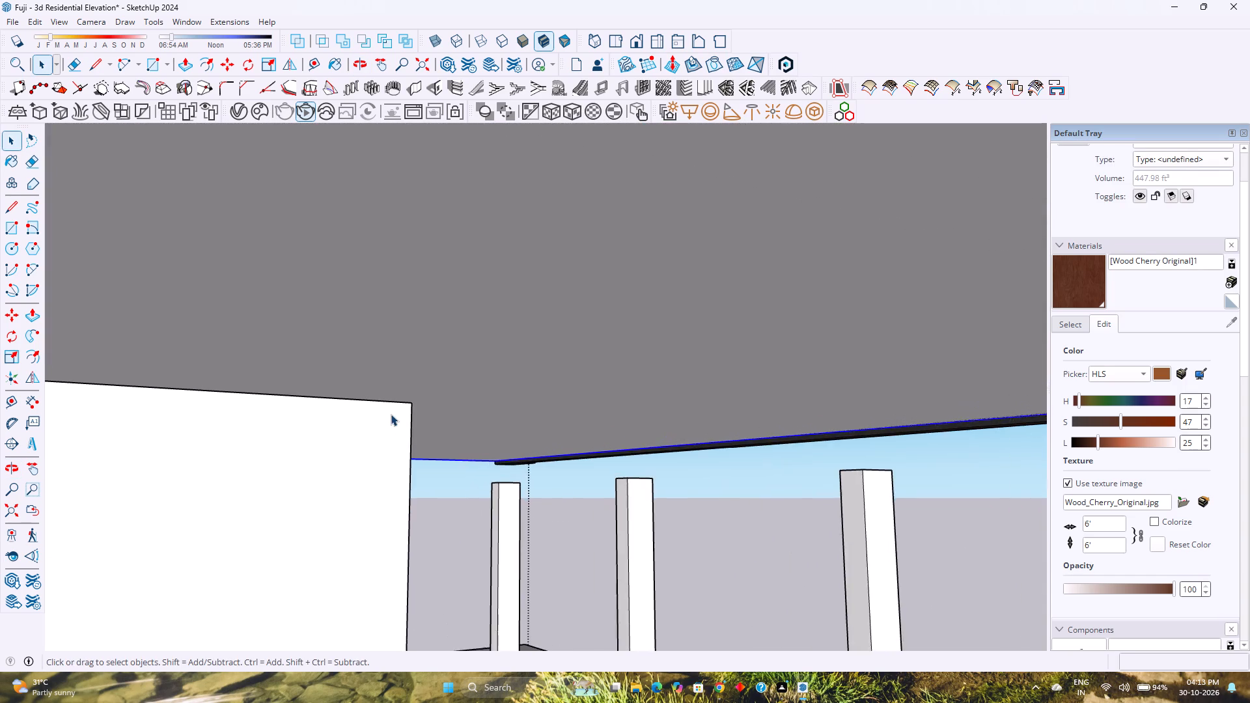
scroll(391, 414, "up", 6)
middle_click_drag(387, 400, 395, 440)
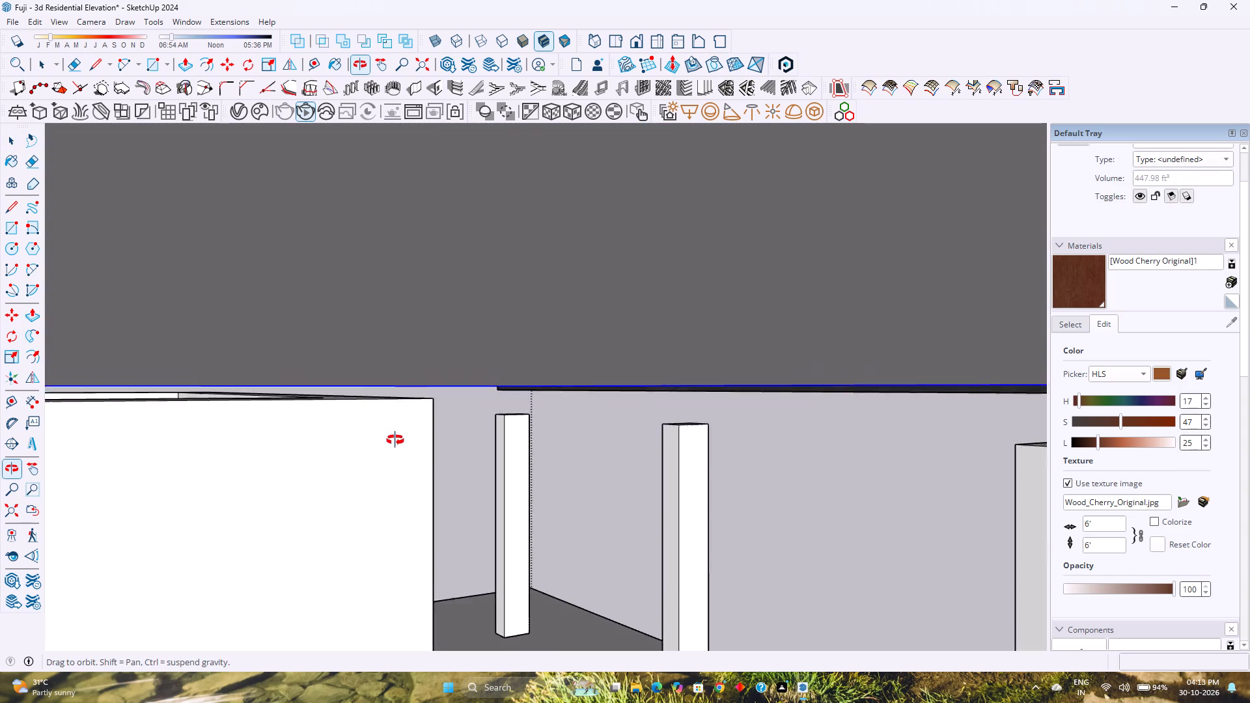
middle_click_drag(395, 440, 393, 437)
scroll(393, 398, "up", 6)
middle_click(393, 398)
middle_click(396, 400)
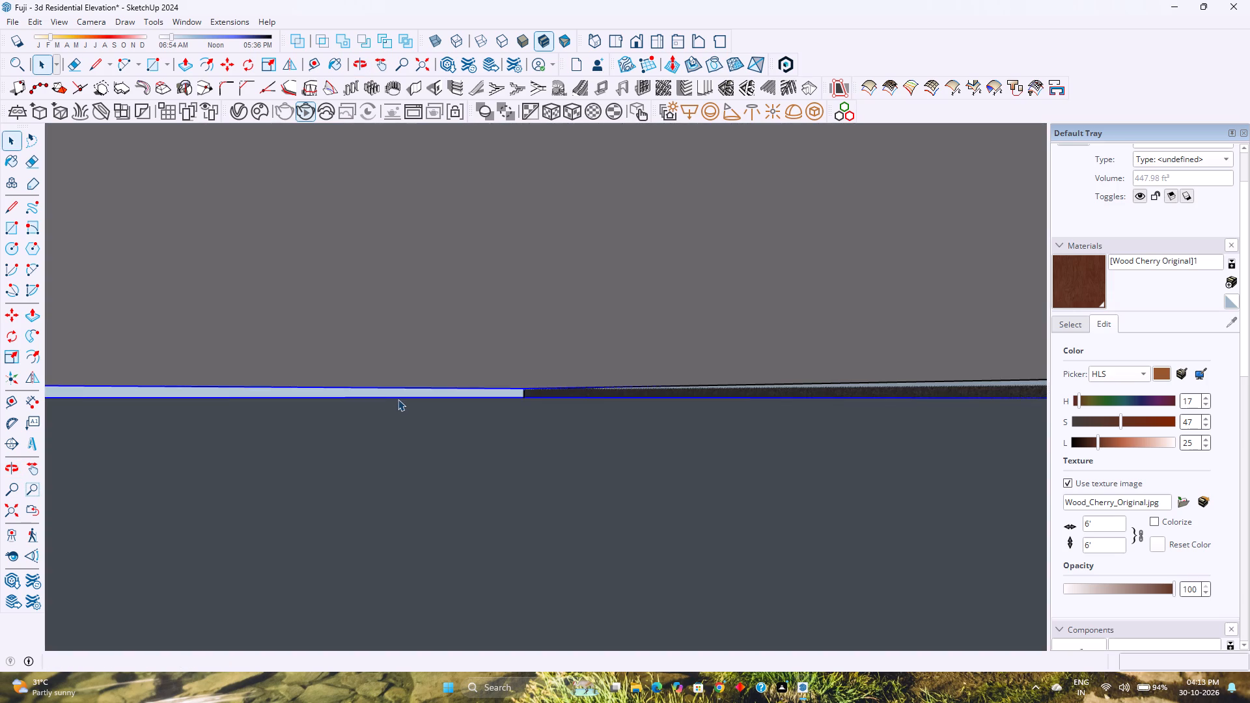
scroll(400, 399, "down", 3)
middle_click_drag(401, 400, 391, 372)
middle_click(391, 372)
scroll(400, 404, "up", 5)
double_click(400, 424)
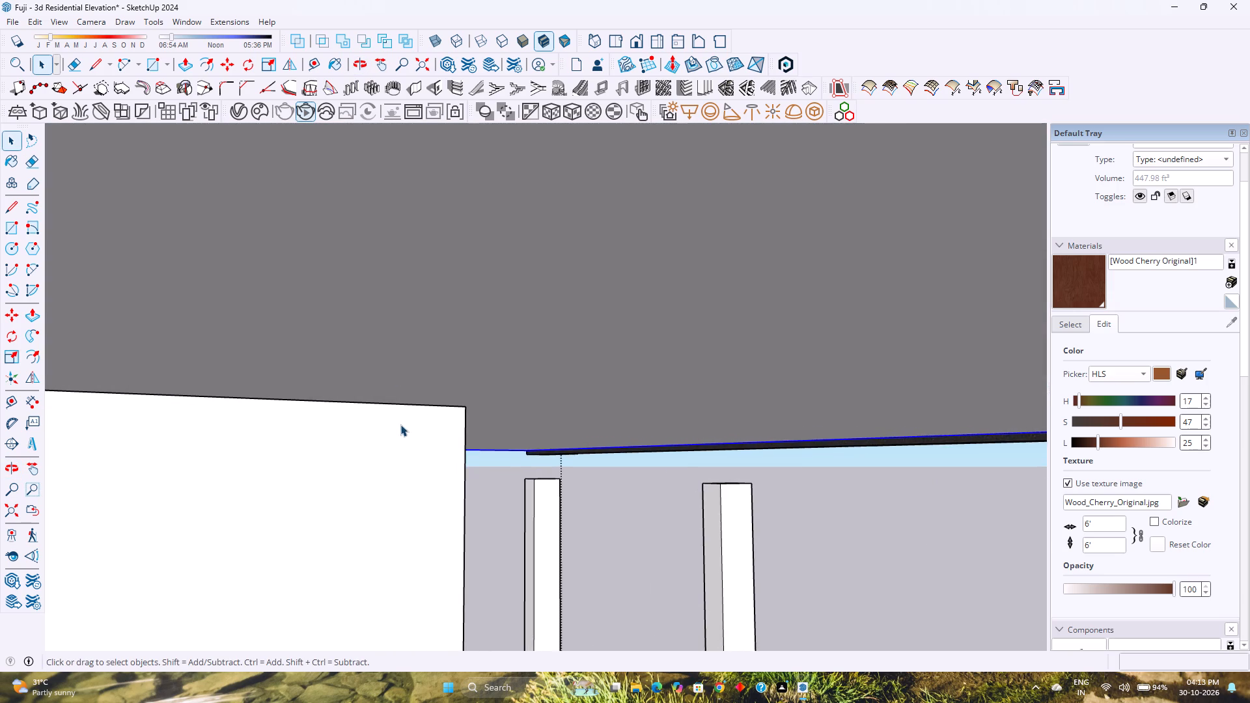
scroll(399, 423, "up", 4)
middle_click_drag(399, 423, 406, 467)
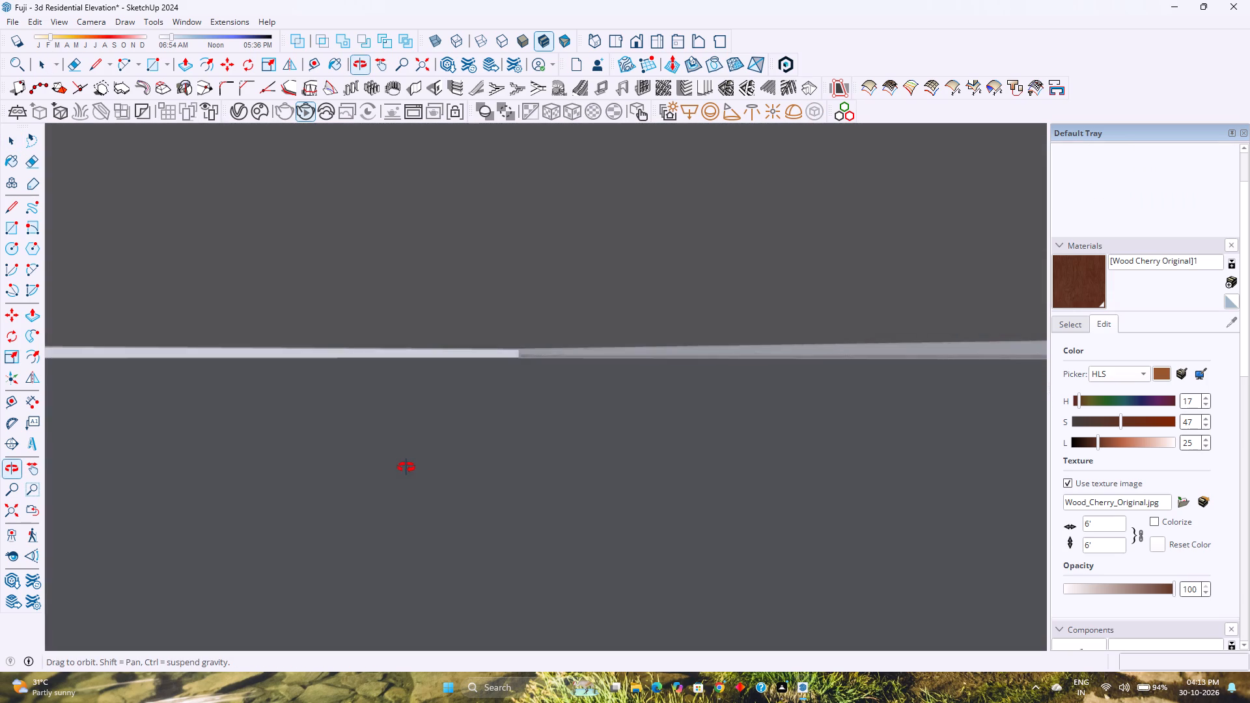
middle_click_drag(406, 467, 404, 458)
middle_click(404, 458)
scroll(422, 393, "up", 4)
middle_click_drag(370, 388, 357, 394)
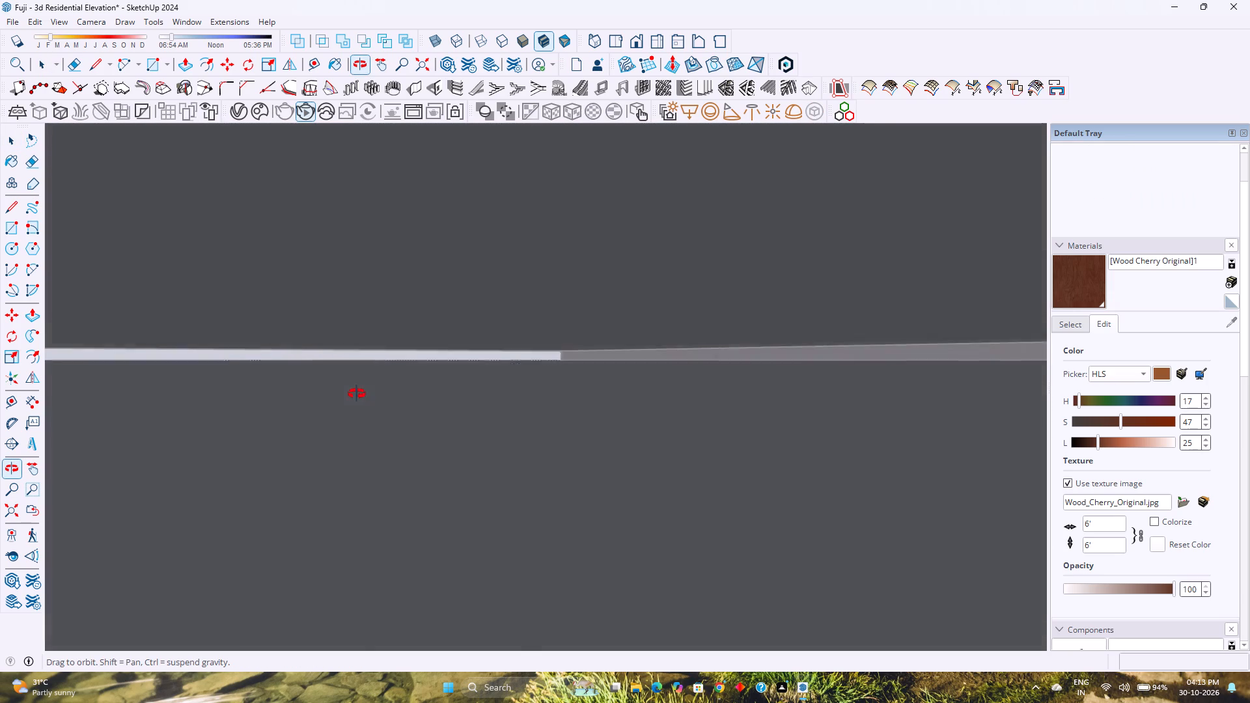
middle_click_drag(357, 394, 356, 385)
scroll(305, 387, "up", 5)
scroll(305, 387, "down", 2)
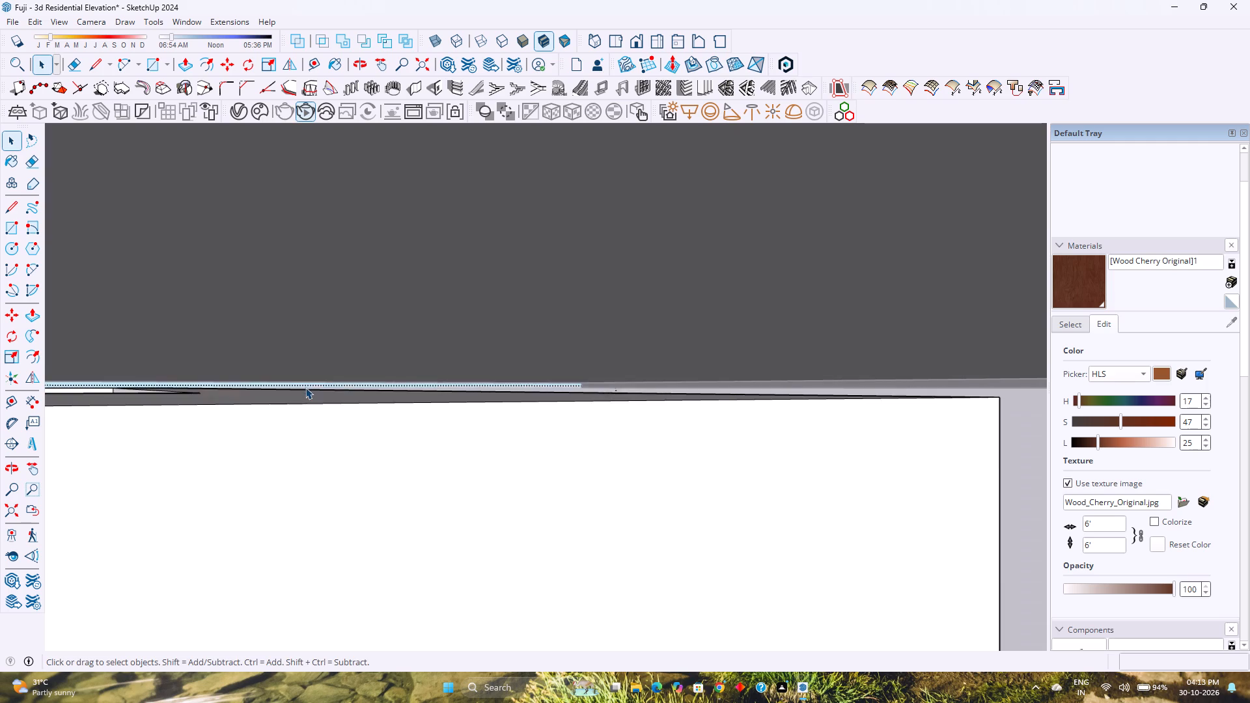
middle_click_drag(305, 389, 305, 395)
Push/Pull the top face of the ground-floor block up 2 inches to meet the slab's underside.
left_click(286, 415)
double_click(302, 439)
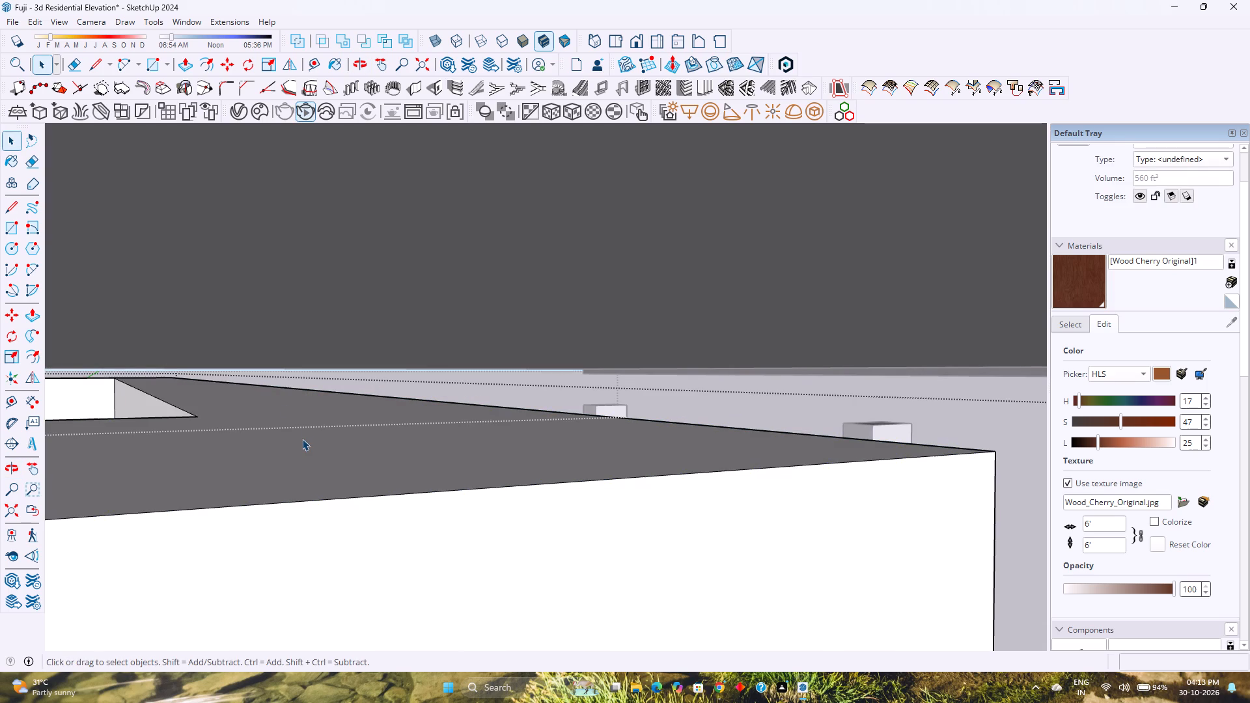
left_click(302, 439)
key("p")
left_click(301, 444)
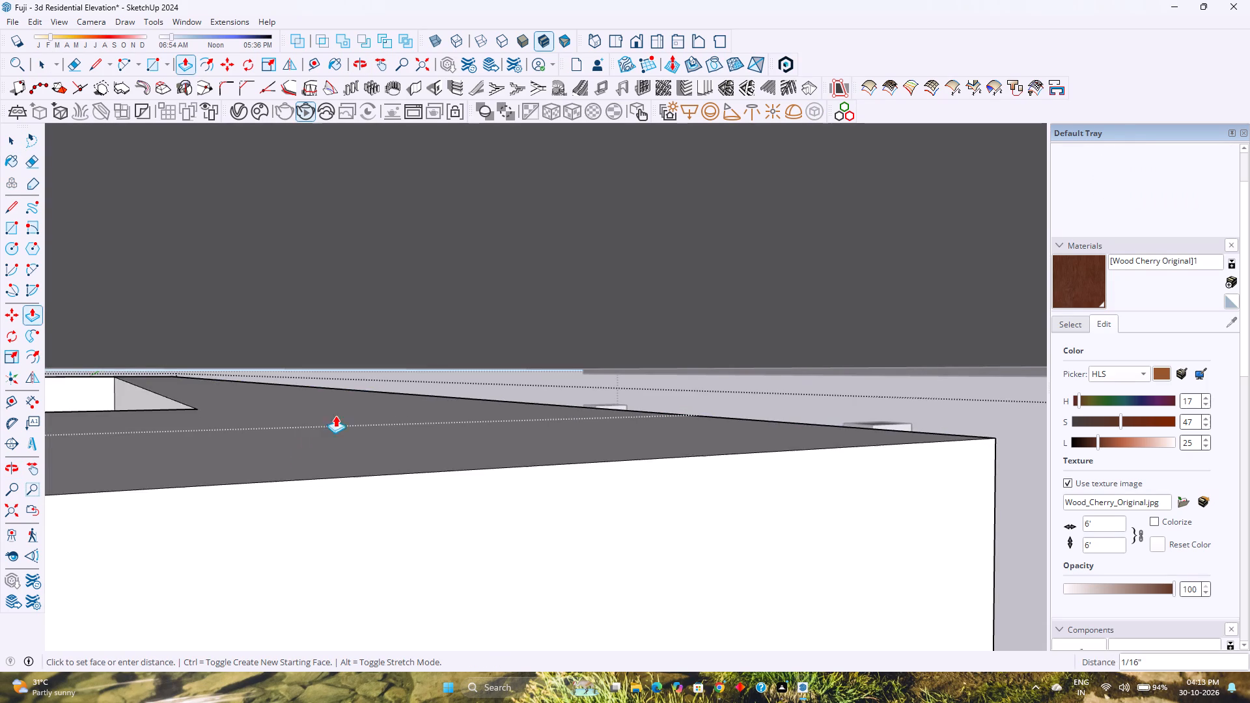
left_click(602, 246)
scroll(464, 336, "down", 6)
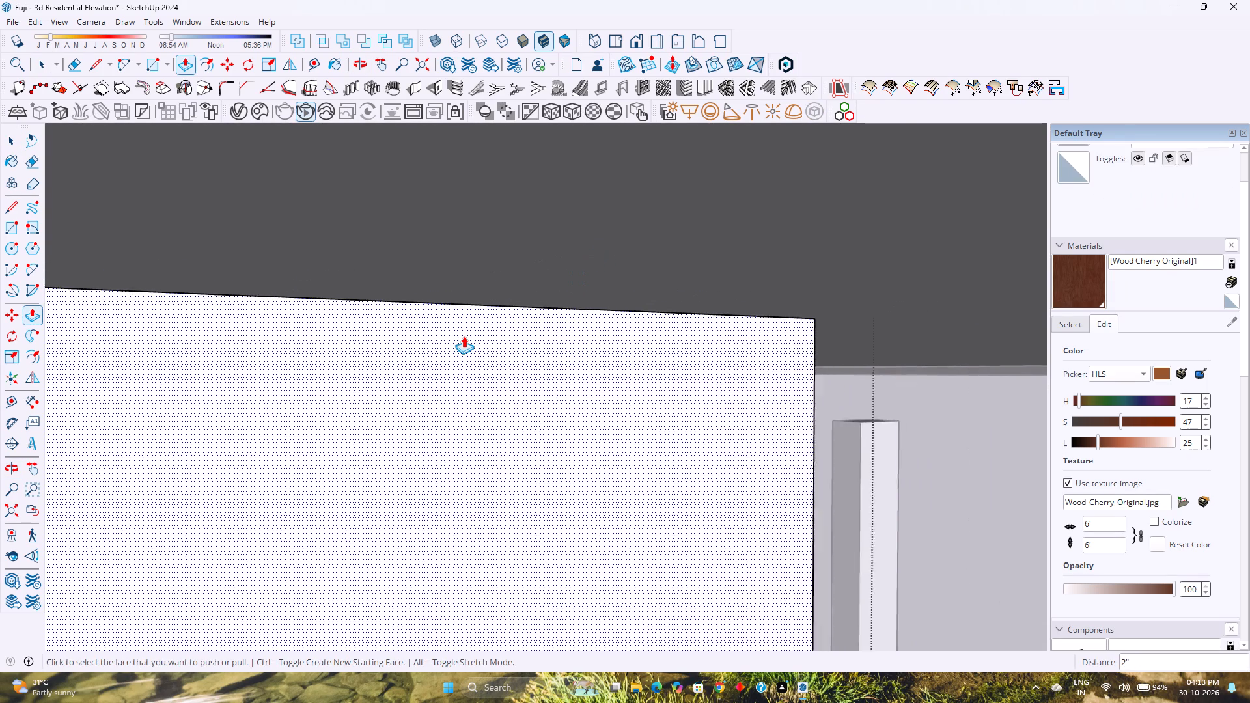
scroll(464, 336, "down", 20)
scroll(464, 336, "down", 5)
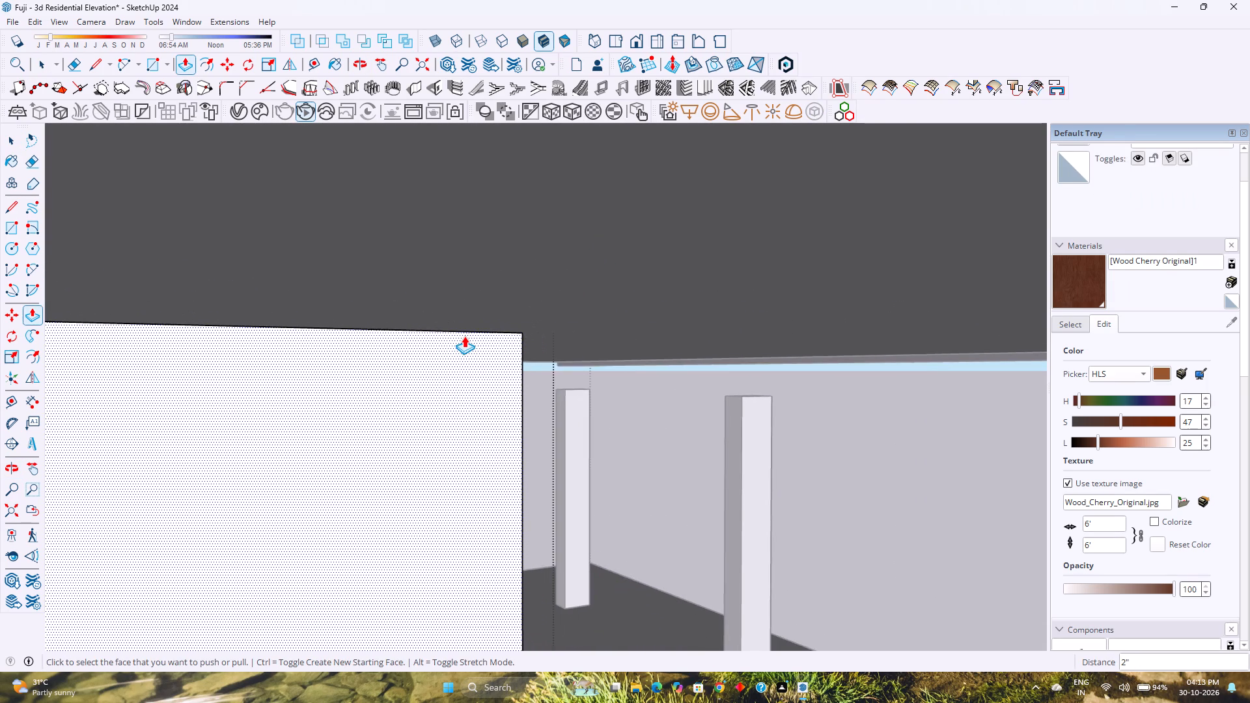
scroll(464, 336, "down", 18)
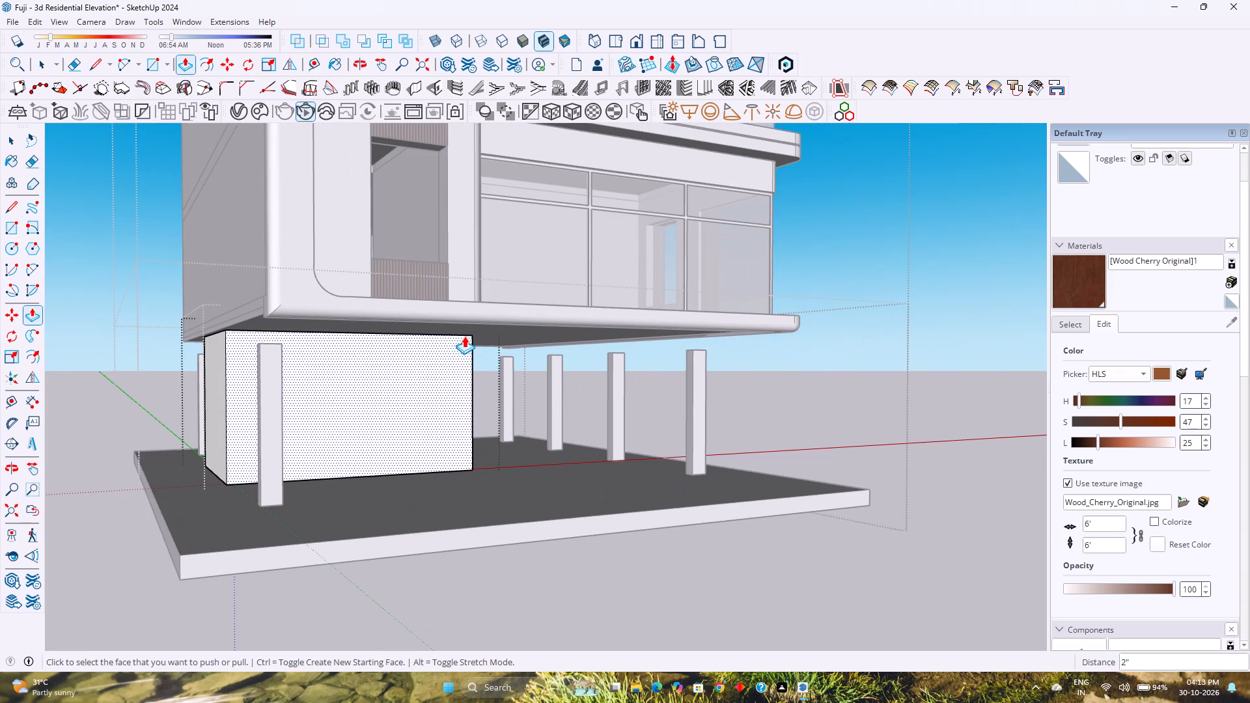
key("space")
key("Escape")
Open the slab group for editing and select its underside edge running above the row of four columns.
scroll(464, 336, "down", 3)
middle_click_drag(473, 337, 426, 409, "shift")
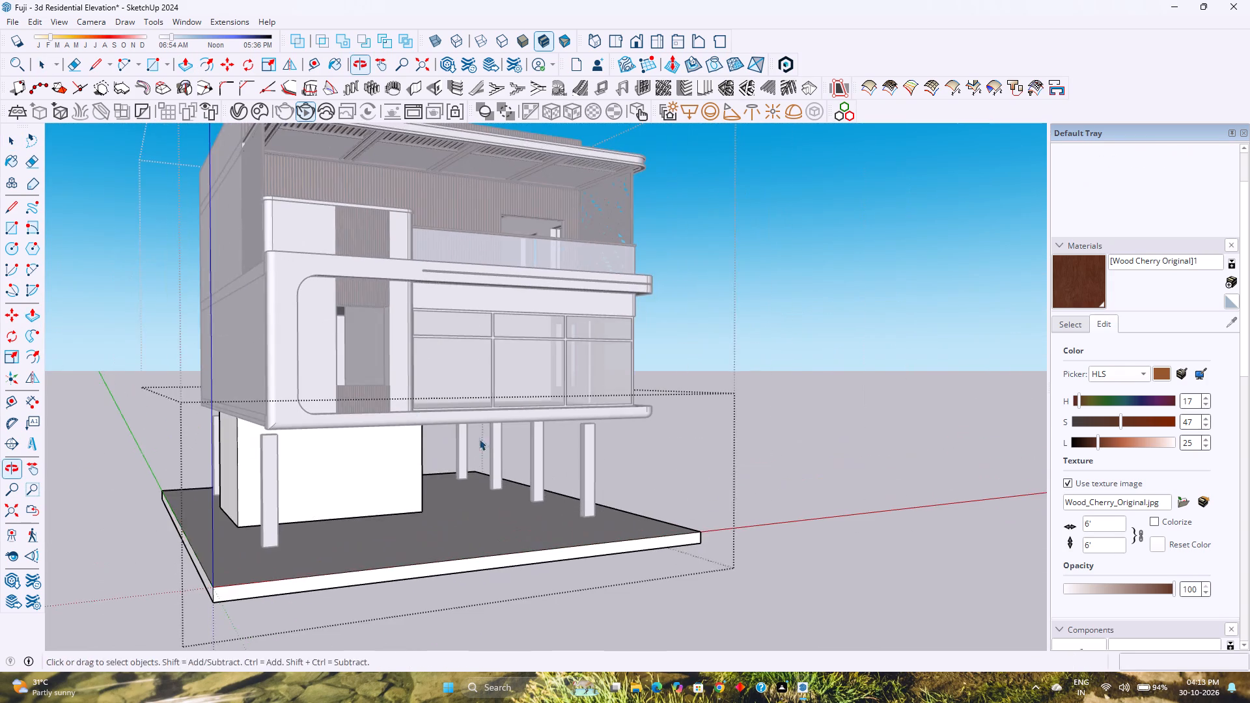
middle_click_drag(488, 445, 467, 391)
middle_click(467, 391)
left_click(840, 376)
scroll(620, 417, "up", 5)
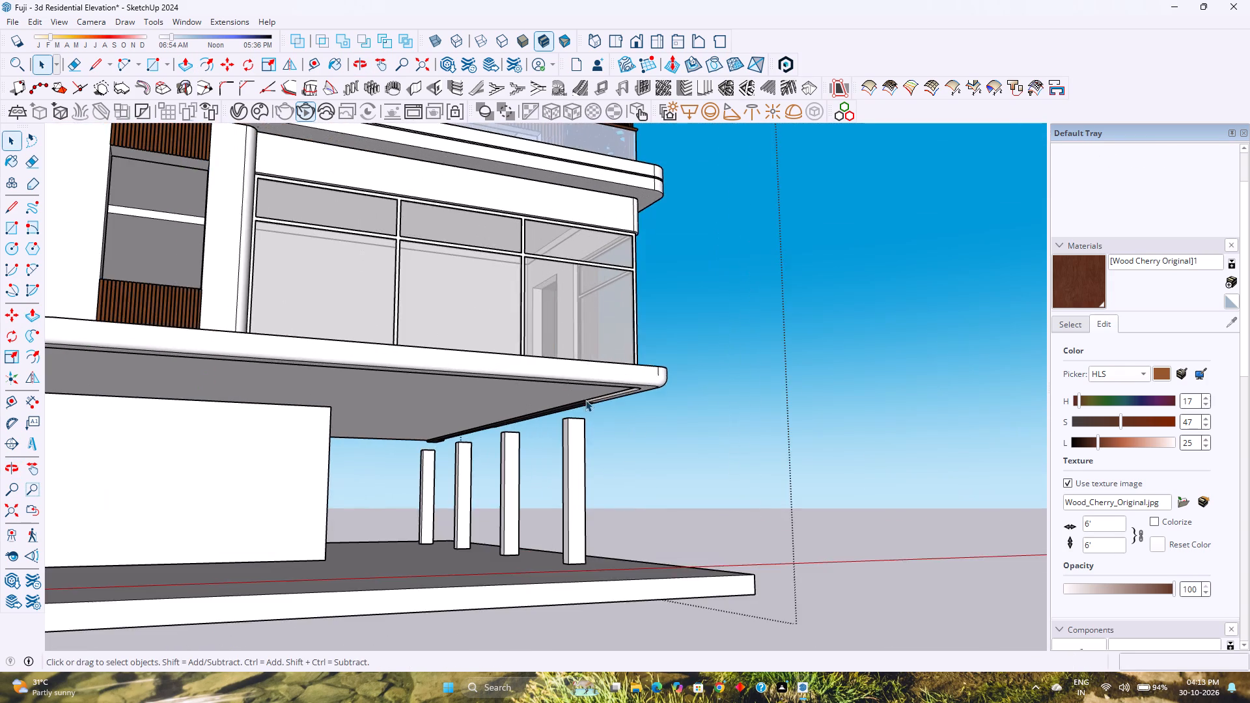
scroll(585, 400, "up", 3)
middle_click_drag(576, 409, 651, 389)
middle_click(651, 389)
scroll(683, 357, "up", 4)
double_click(708, 347)
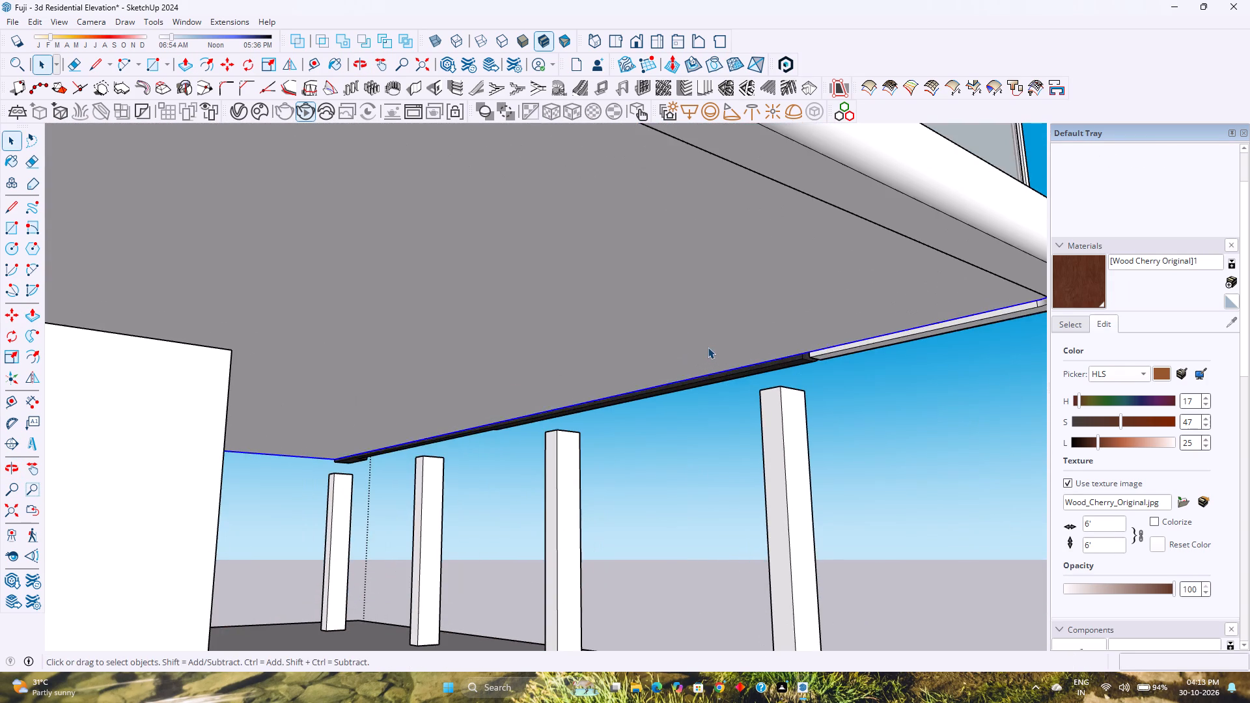
left_click(870, 334)
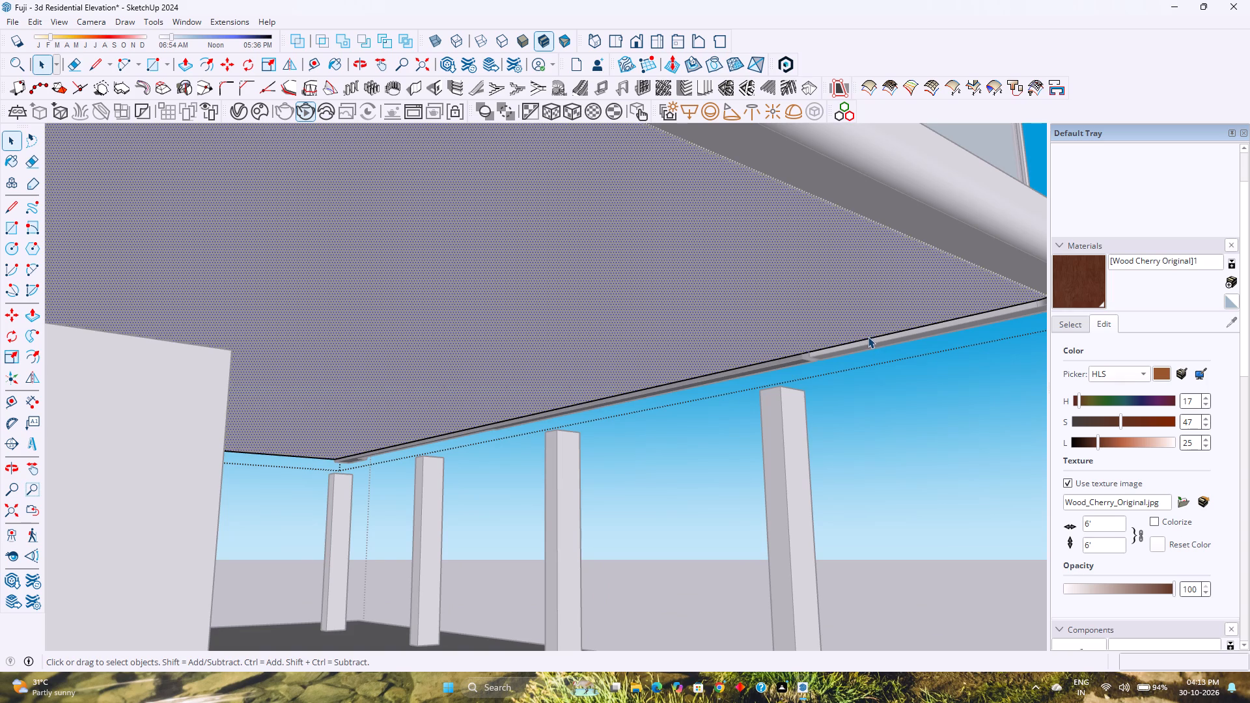
left_click(867, 339)
Place a Tape Measure guide on the slab's underside, 2 feet inward from the edge above the row of columns.
scroll(761, 383, "down", 3)
middle_click_drag(734, 401, 663, 413, "shift")
middle_click(663, 413, "shift")
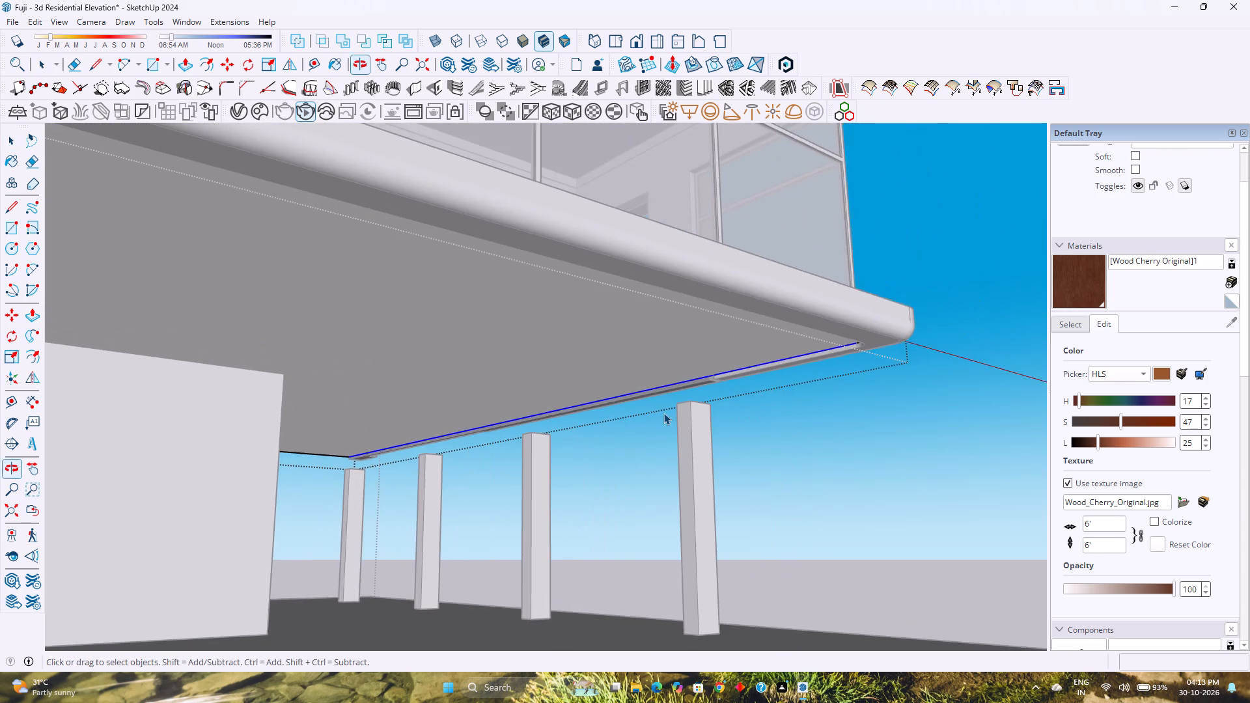
scroll(663, 413, "down", 2)
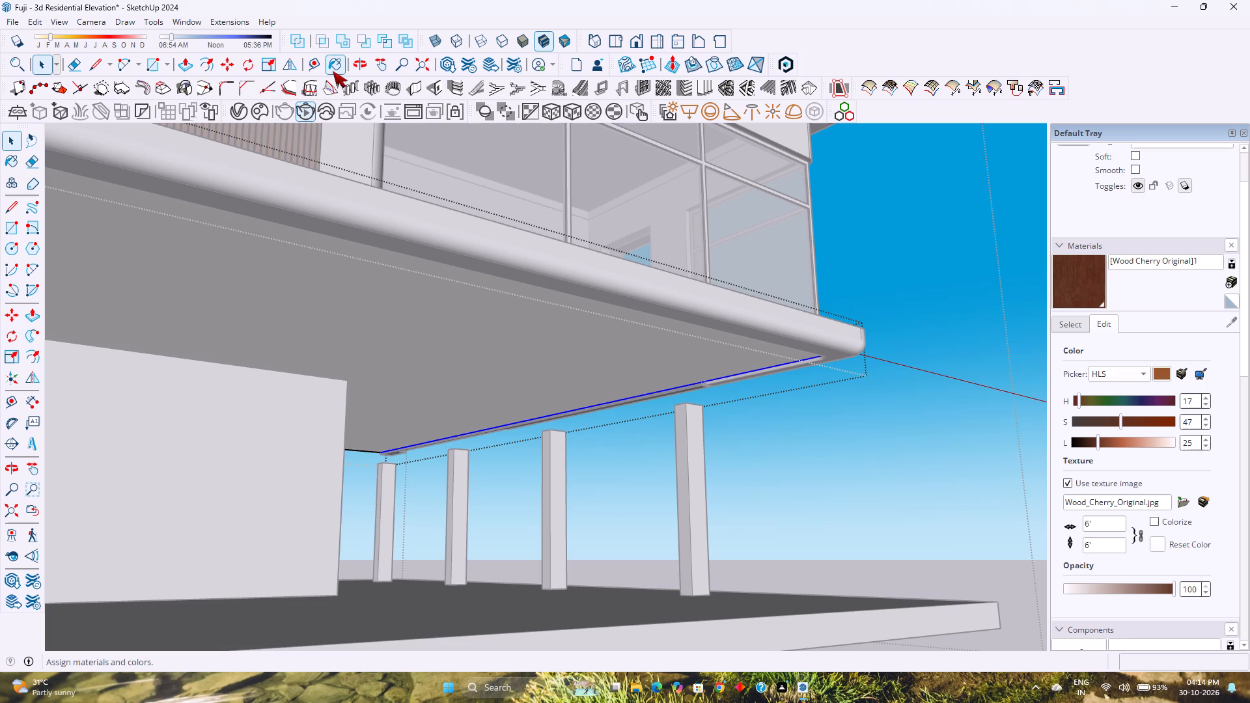
left_click(312, 62)
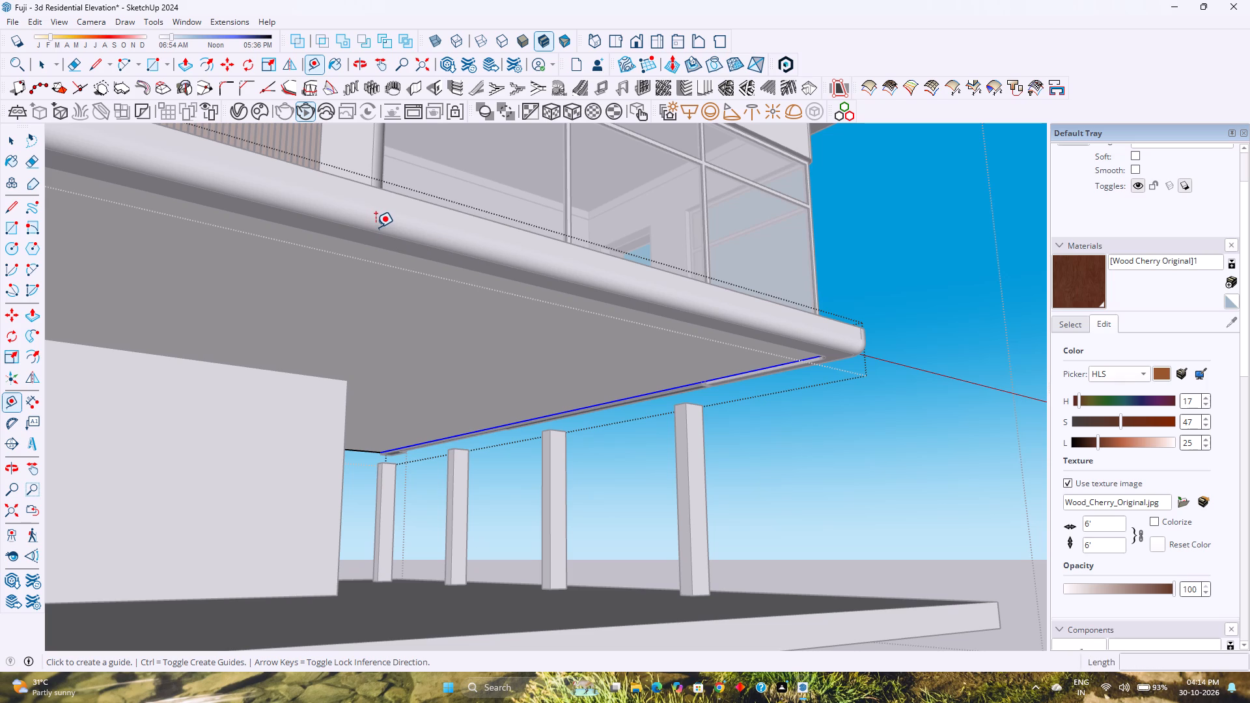
scroll(692, 375, "up", 6)
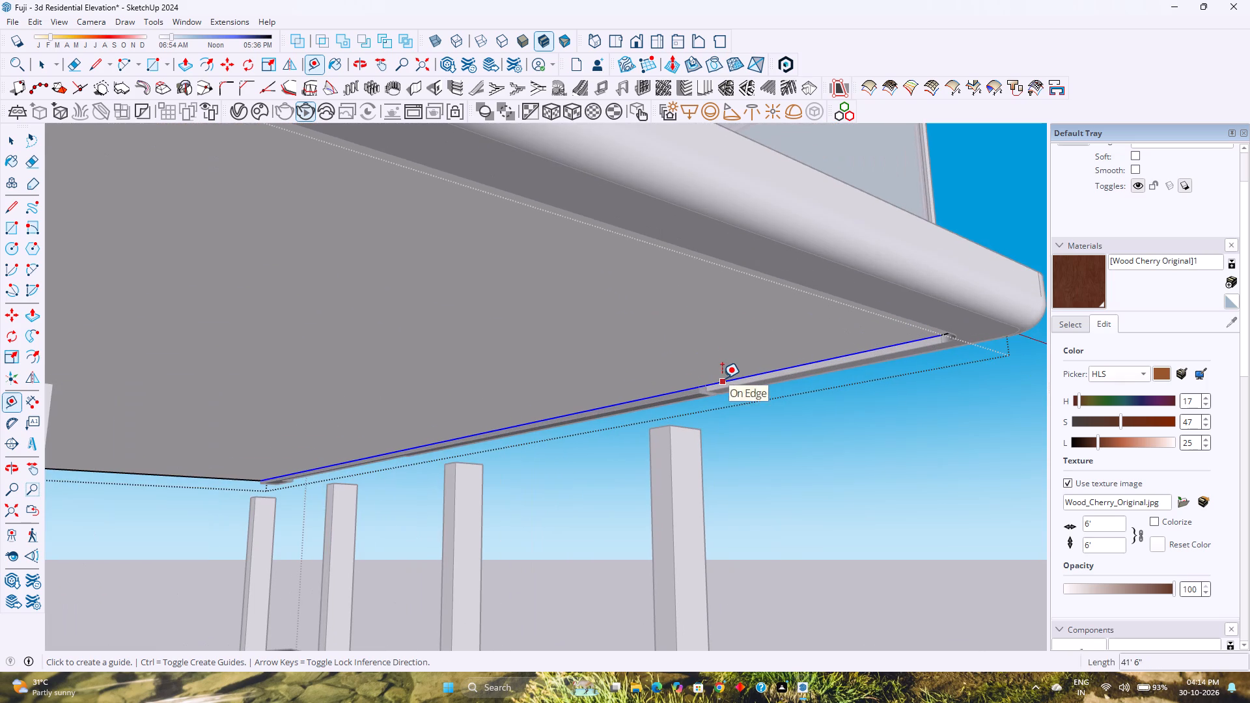
left_click(722, 378)
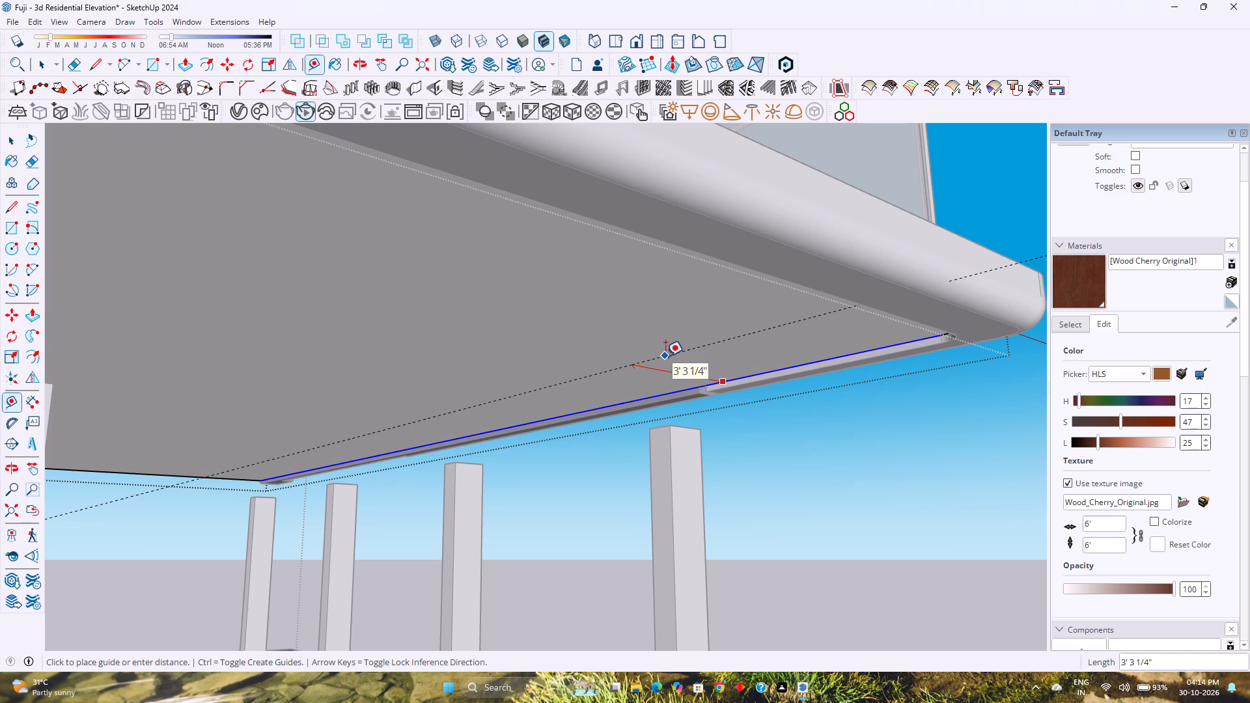
type("2'")
key("Return")
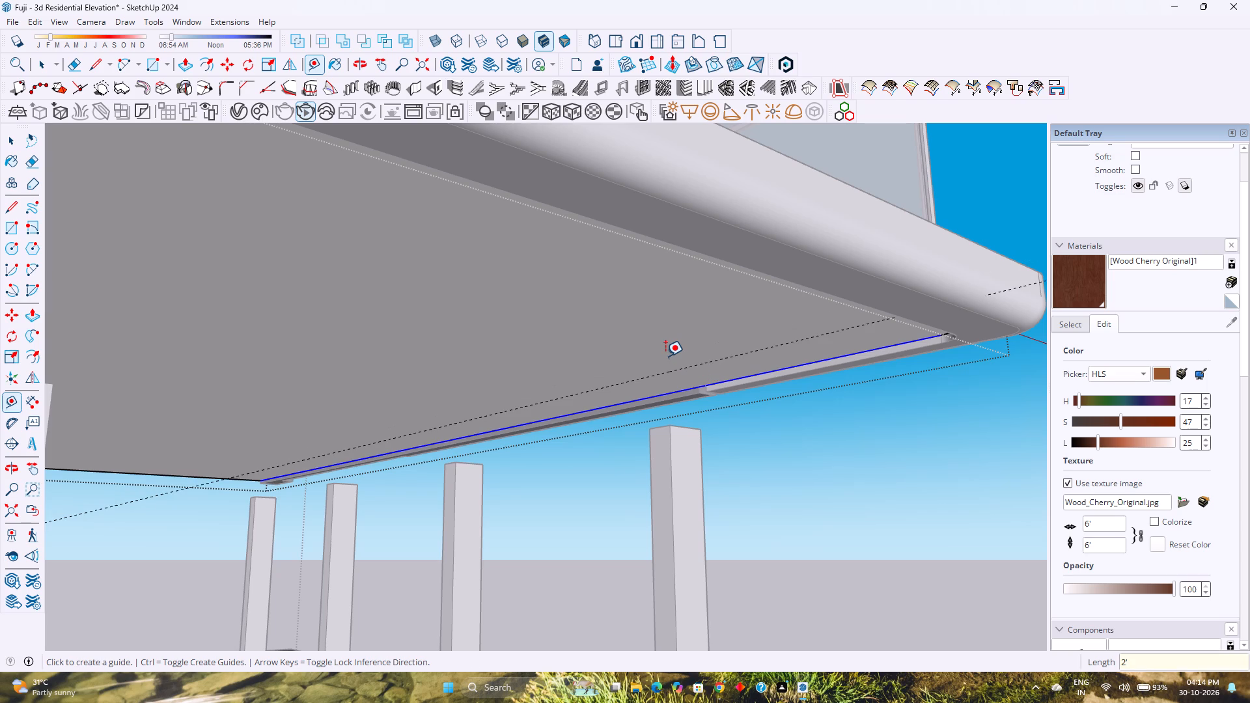
scroll(665, 356, "down", 4)
middle_click_drag(665, 356, 520, 353)
middle_click(520, 353)
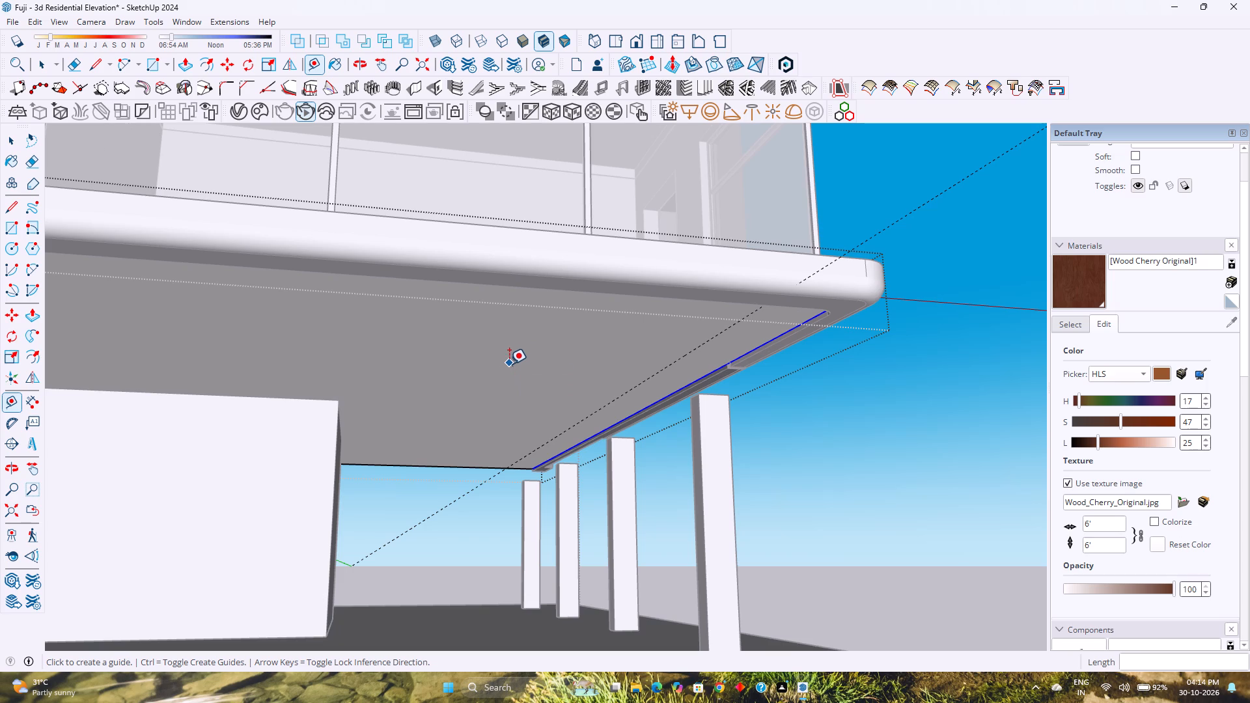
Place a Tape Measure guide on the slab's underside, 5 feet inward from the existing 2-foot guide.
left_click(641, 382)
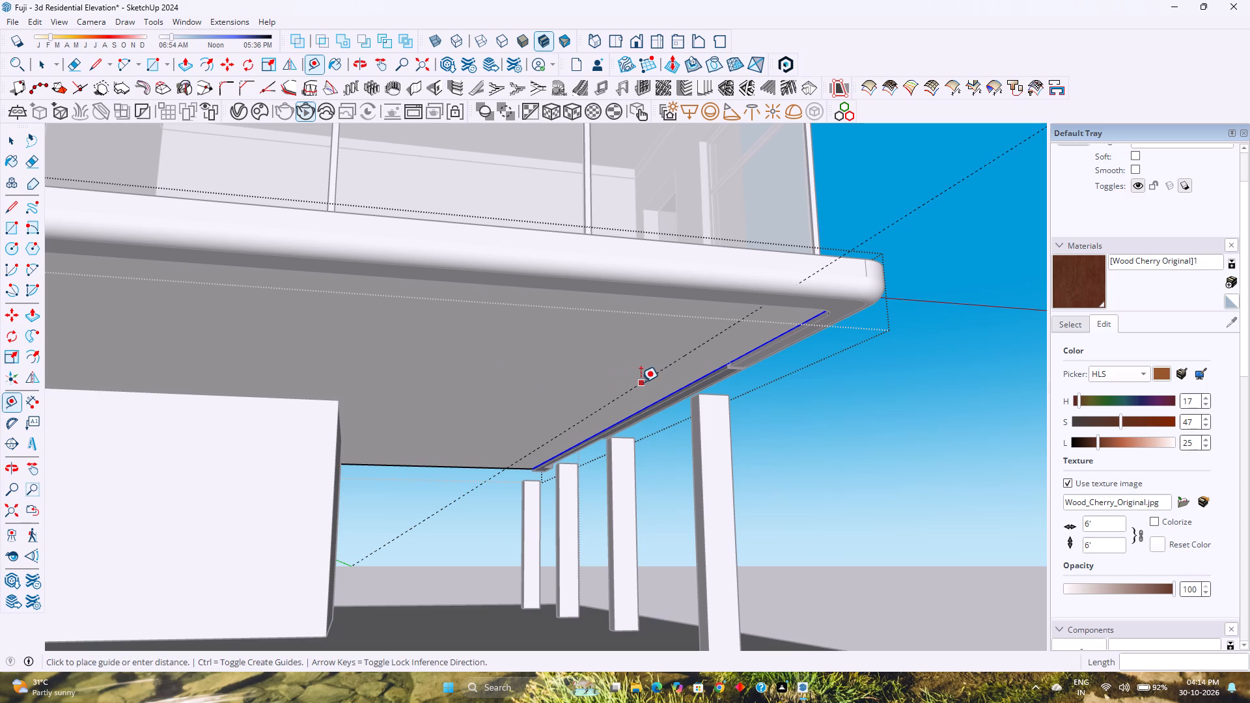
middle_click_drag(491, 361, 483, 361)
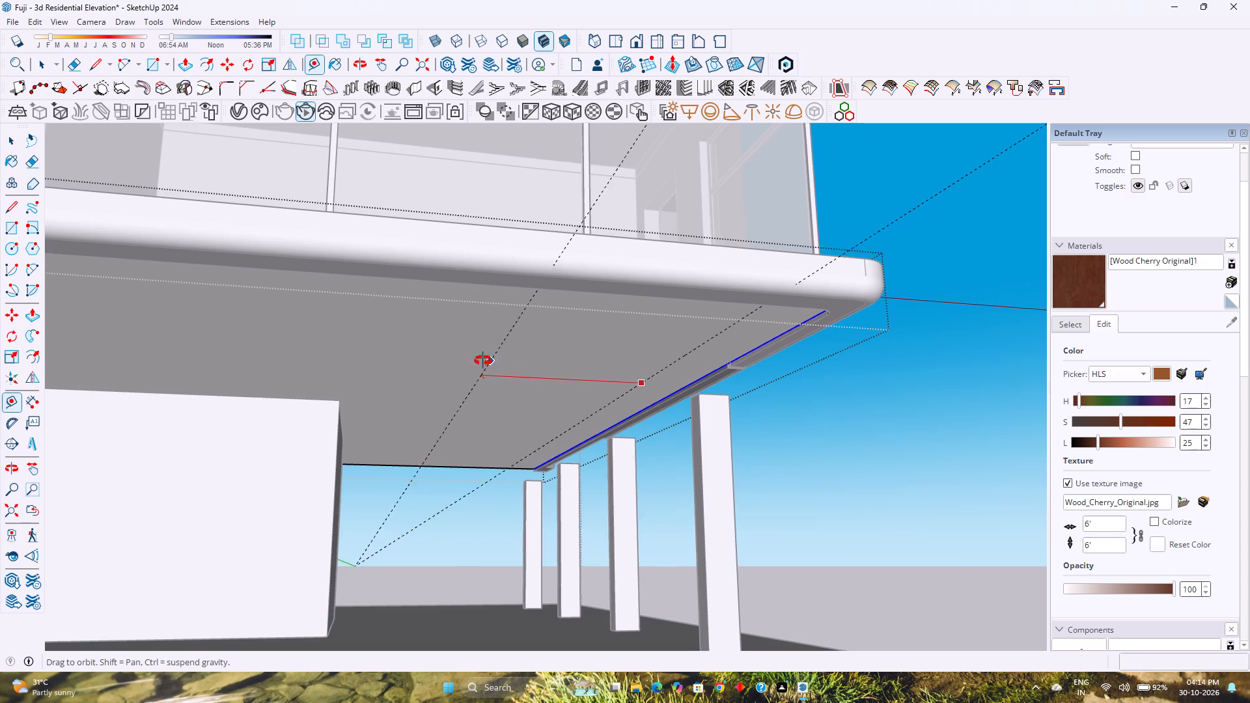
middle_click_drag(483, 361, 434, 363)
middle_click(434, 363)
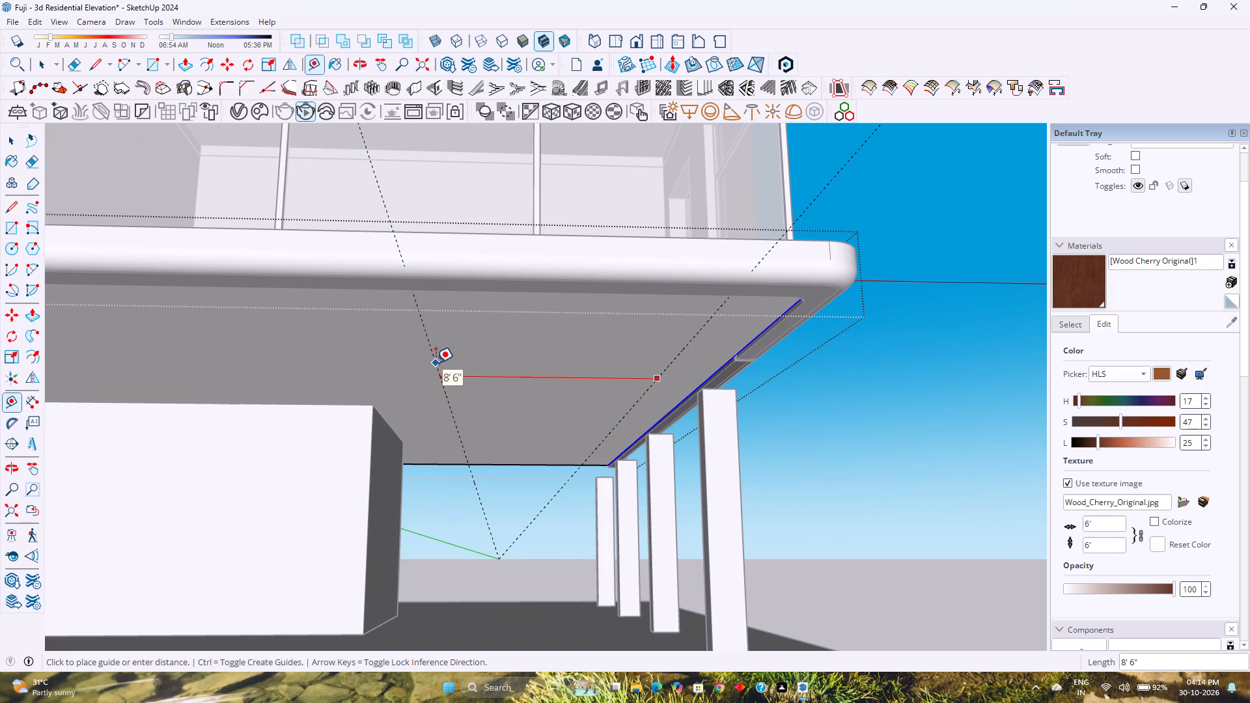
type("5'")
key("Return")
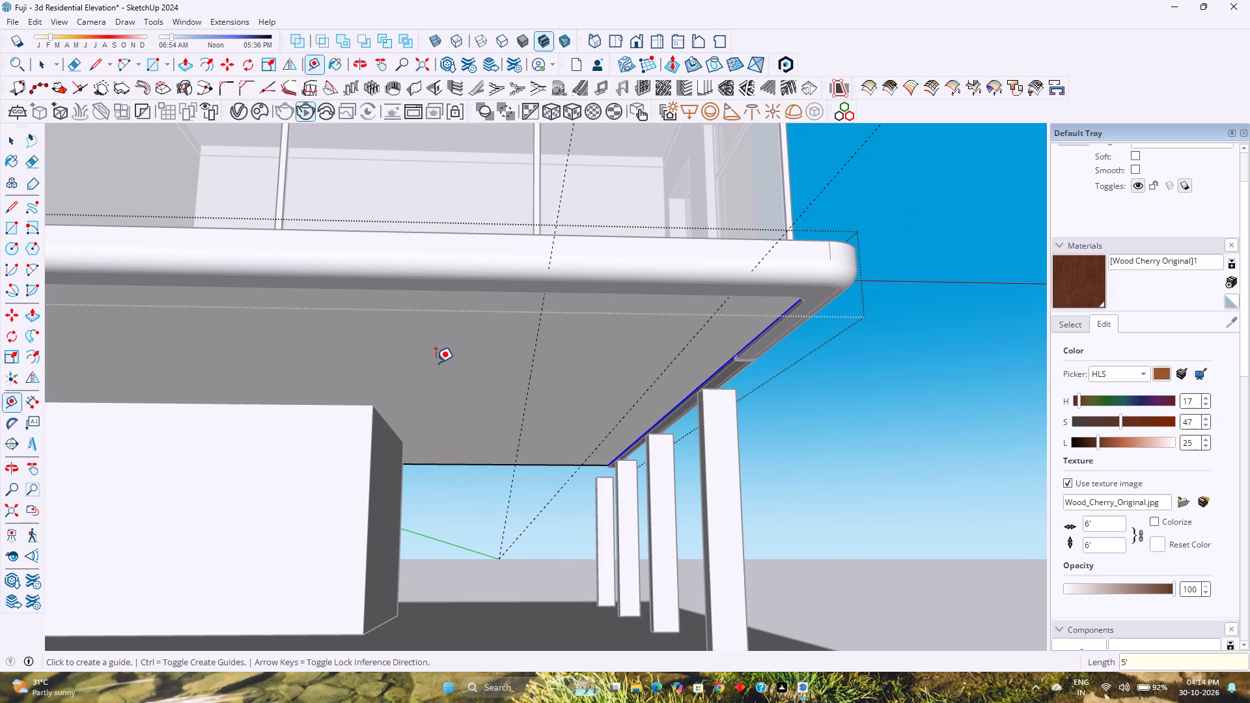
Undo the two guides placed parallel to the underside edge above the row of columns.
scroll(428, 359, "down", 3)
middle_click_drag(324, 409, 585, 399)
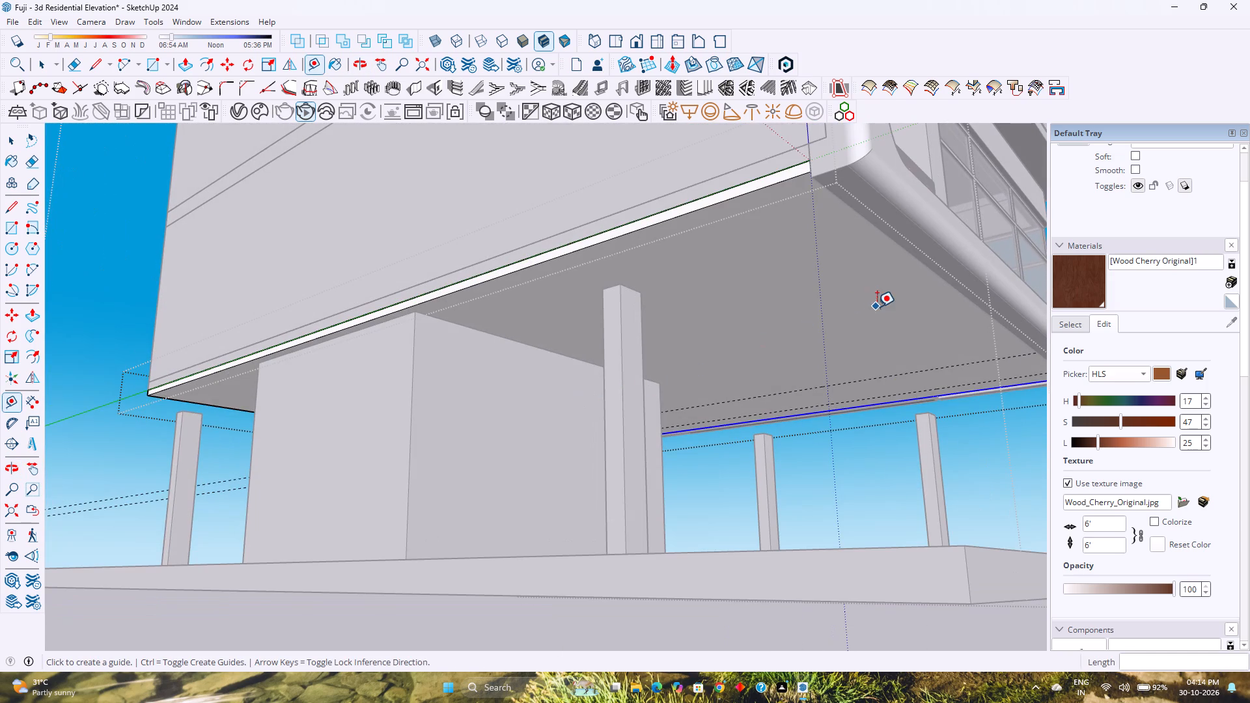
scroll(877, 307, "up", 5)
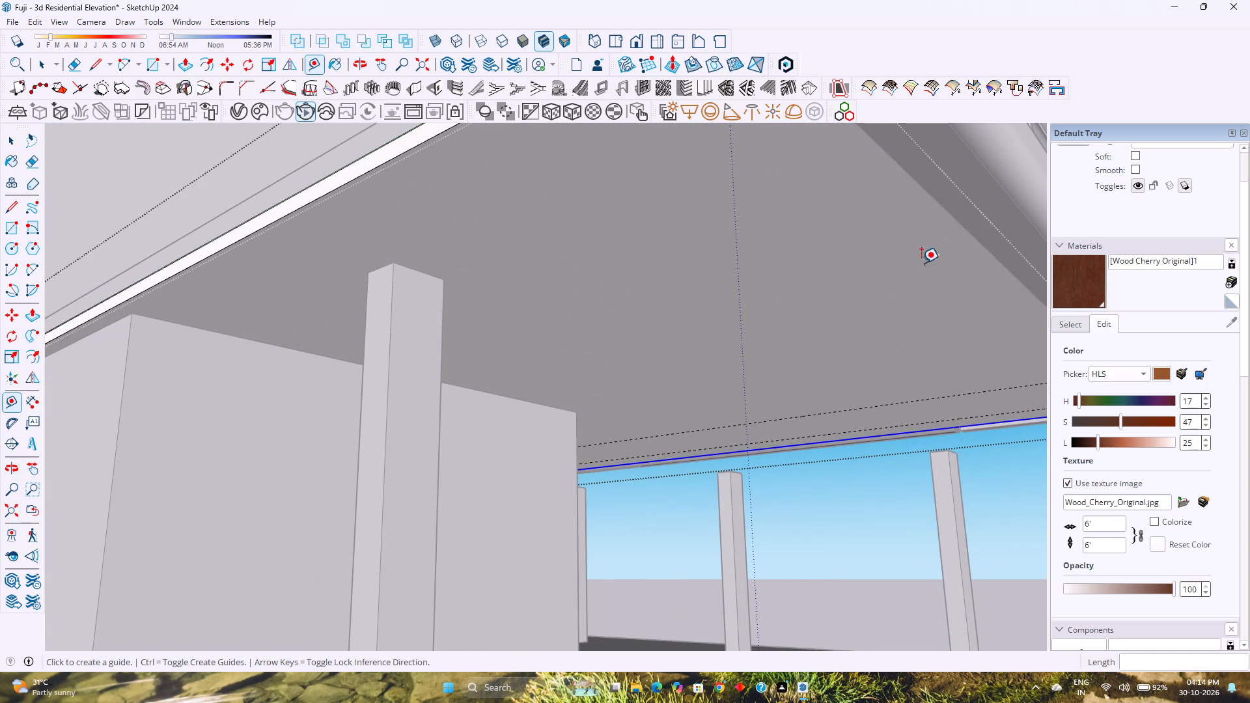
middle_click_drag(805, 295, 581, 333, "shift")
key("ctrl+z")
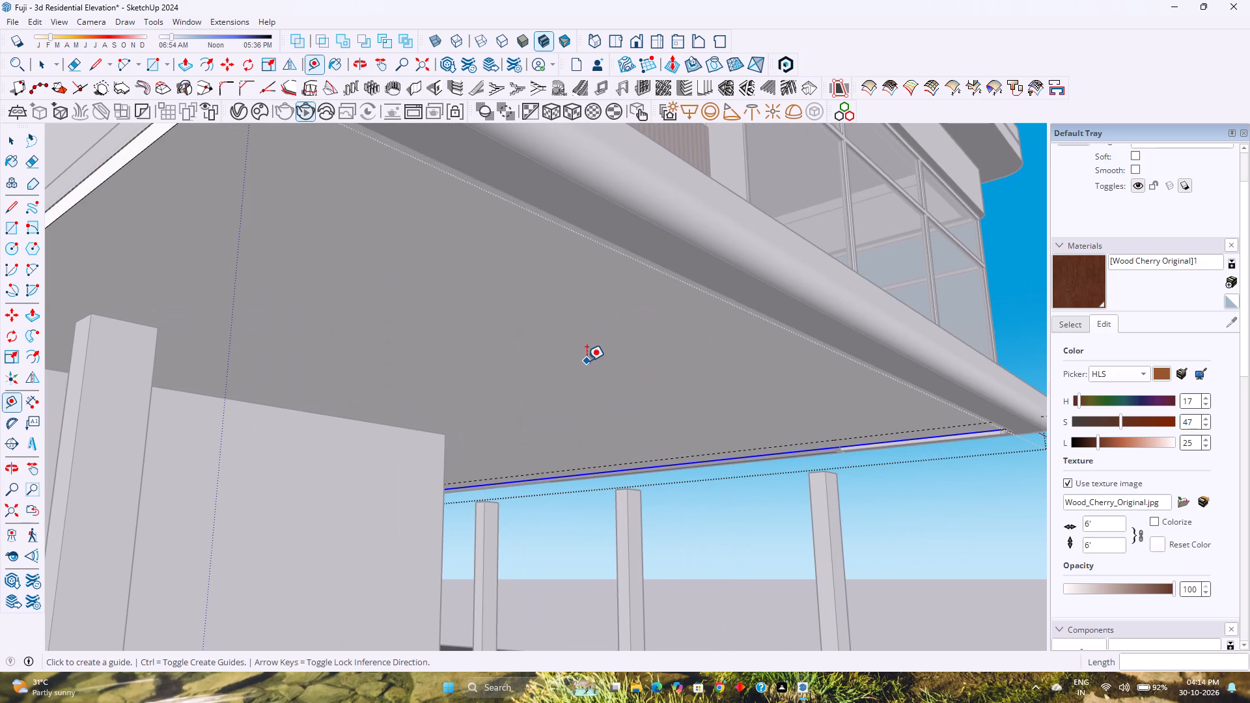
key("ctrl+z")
Place a guide on the slab's underside, 6 feet inward from the edge above the row of columns.
middle_click_drag(633, 380, 473, 333)
middle_click(473, 333)
middle_click(469, 333)
scroll(469, 333, "down", 4)
middle_click_drag(680, 438, 587, 420)
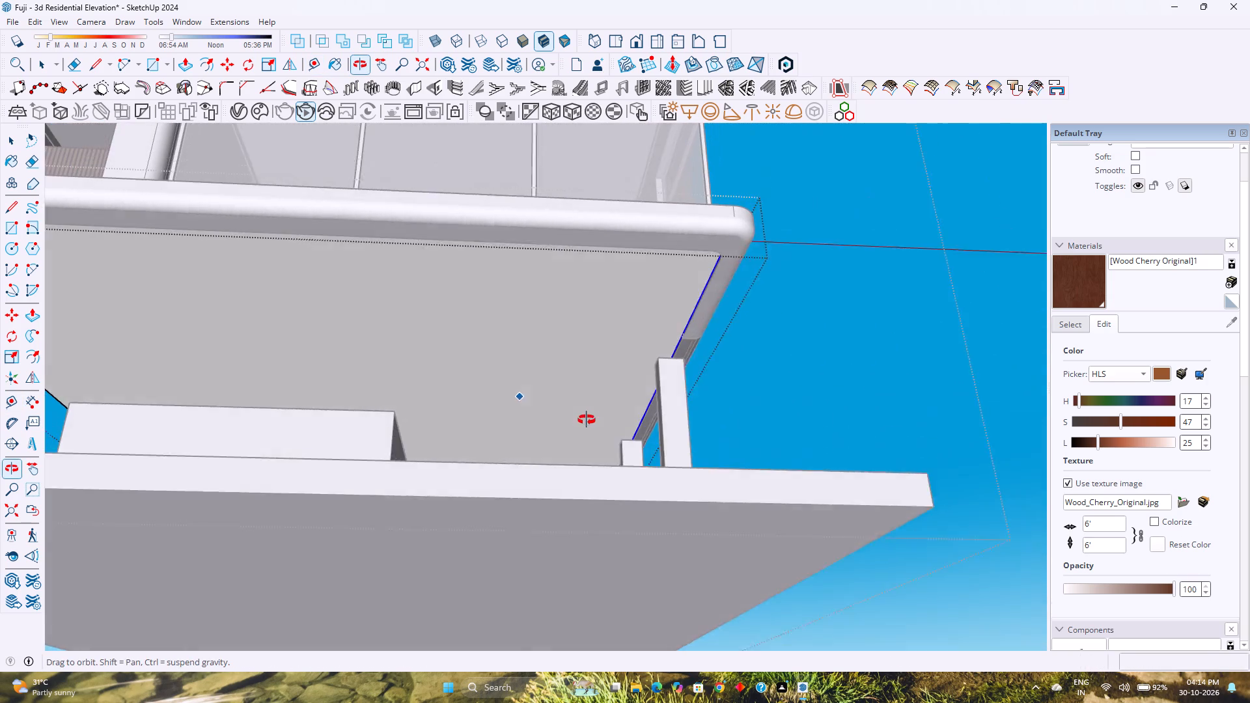
middle_click_drag(587, 420, 594, 430)
middle_click(594, 430)
left_click(702, 359)
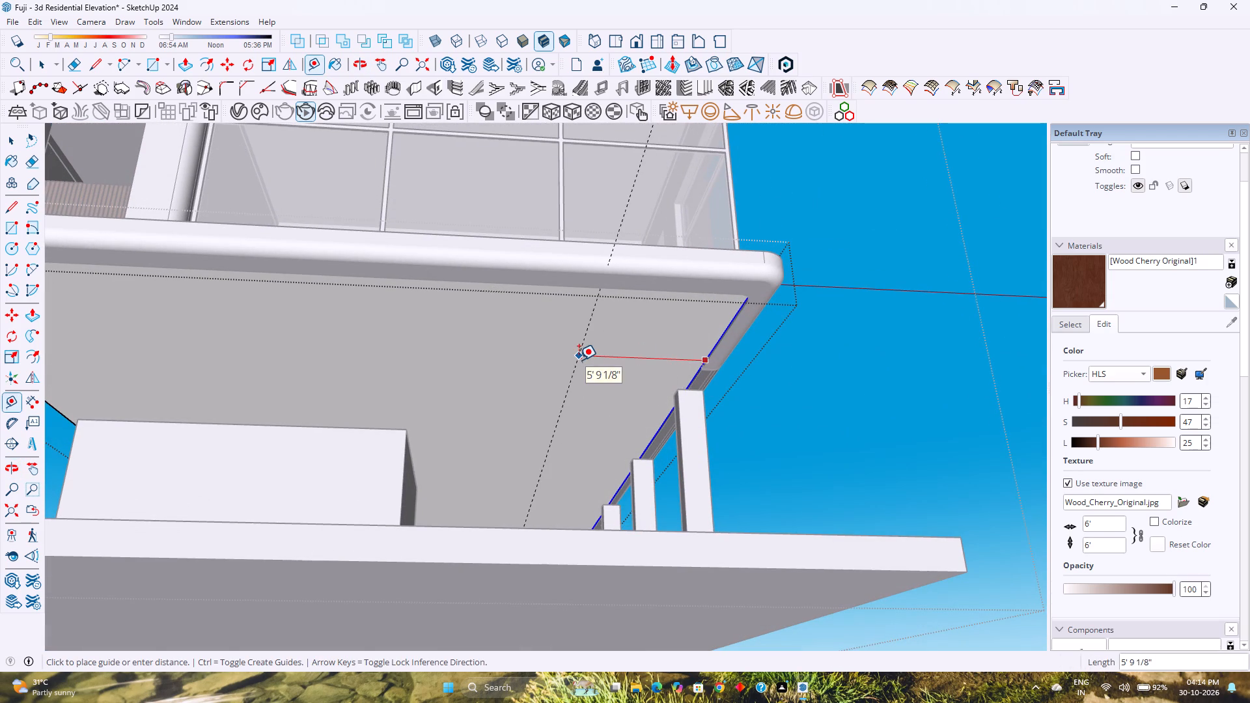
type("6'")
key("Return")
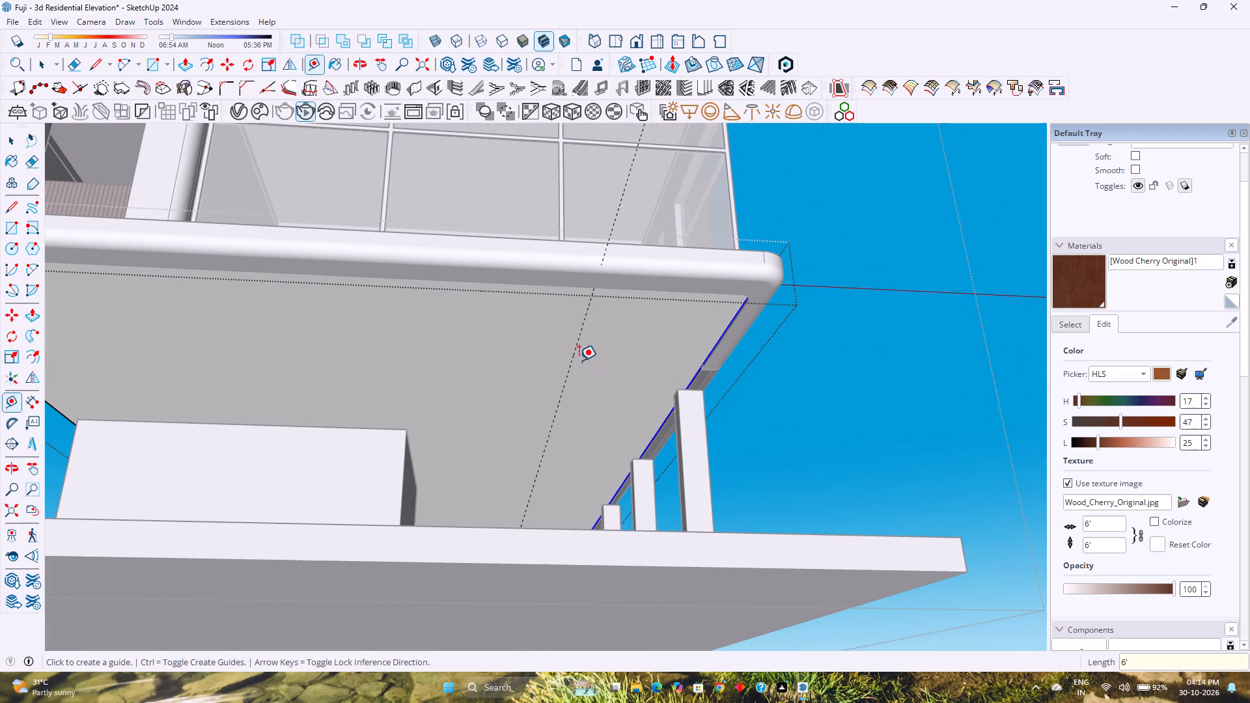
Place a guide on the slab's underside, 5 feet inward from the front edge beneath the glazed facade.
scroll(571, 393, "down", 4)
middle_click_drag(557, 413, 506, 475, "shift")
middle_click(506, 475, "shift")
middle_click_drag(479, 475, 546, 469)
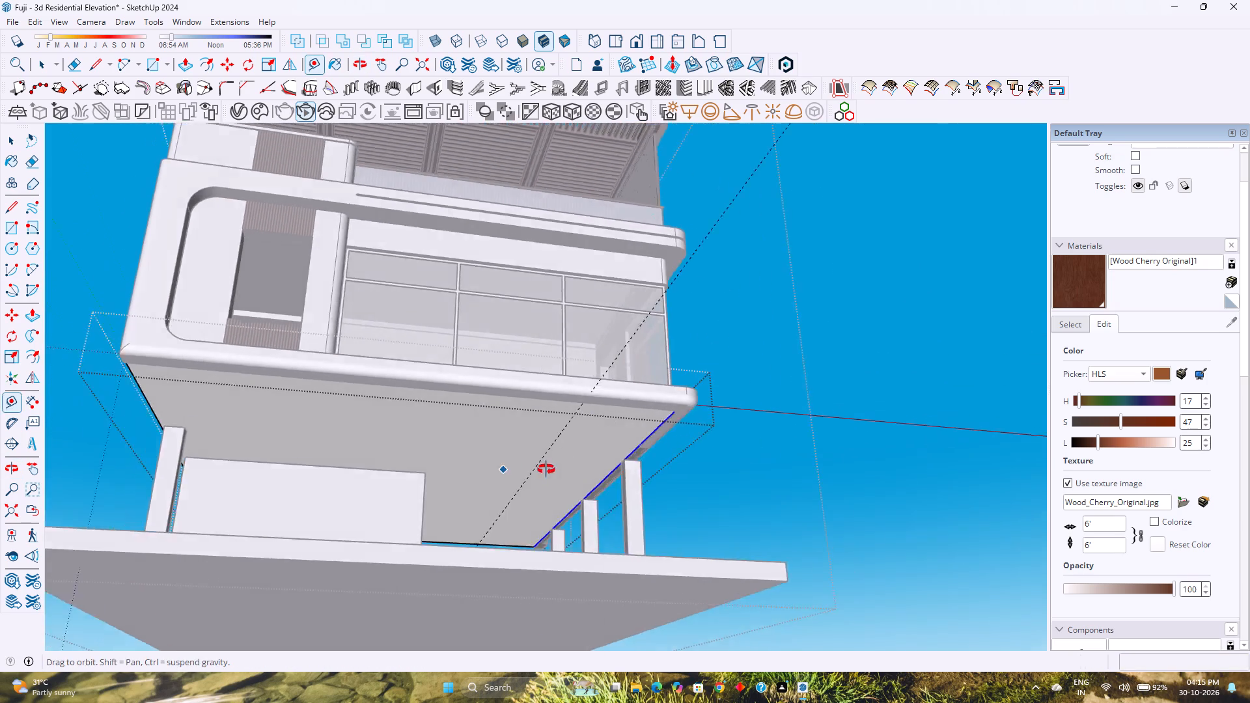
middle_click_drag(546, 469, 803, 483)
middle_click(803, 483)
middle_click_drag(754, 451, 653, 504, "shift")
middle_click_drag(652, 503, 819, 504)
middle_click(820, 504)
scroll(827, 512, "up", 2)
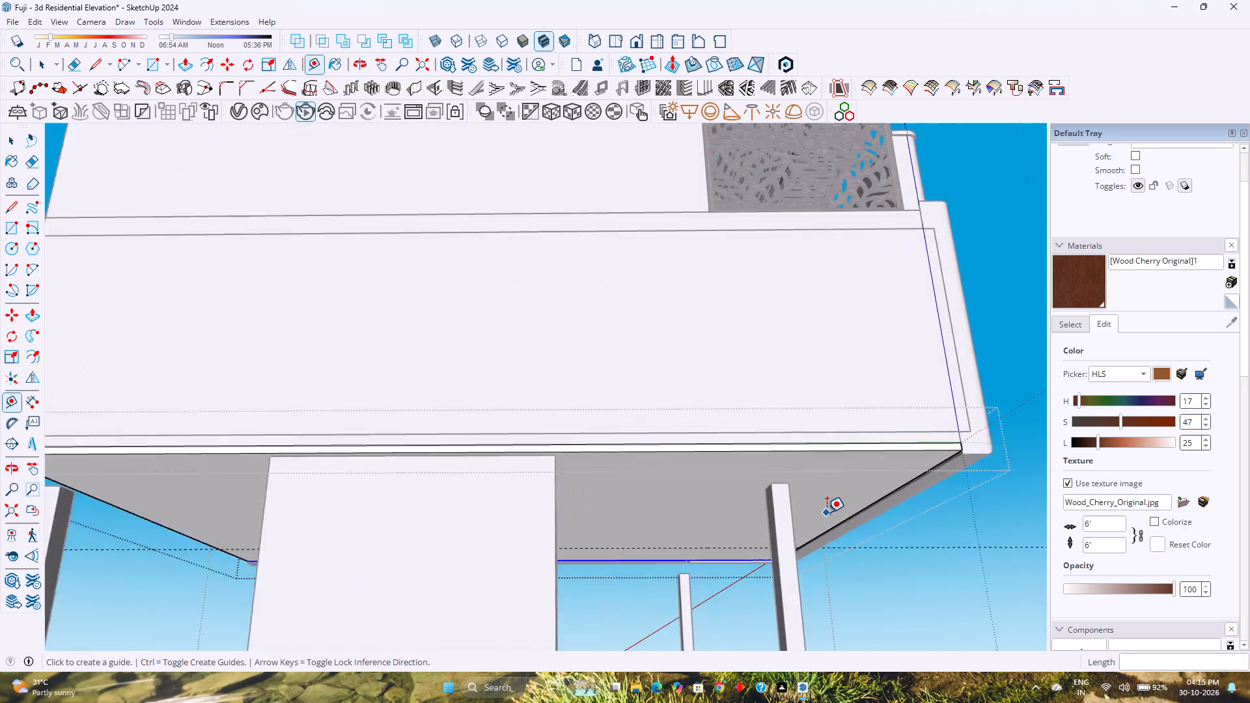
scroll(827, 512, "up", 8)
left_click(857, 520)
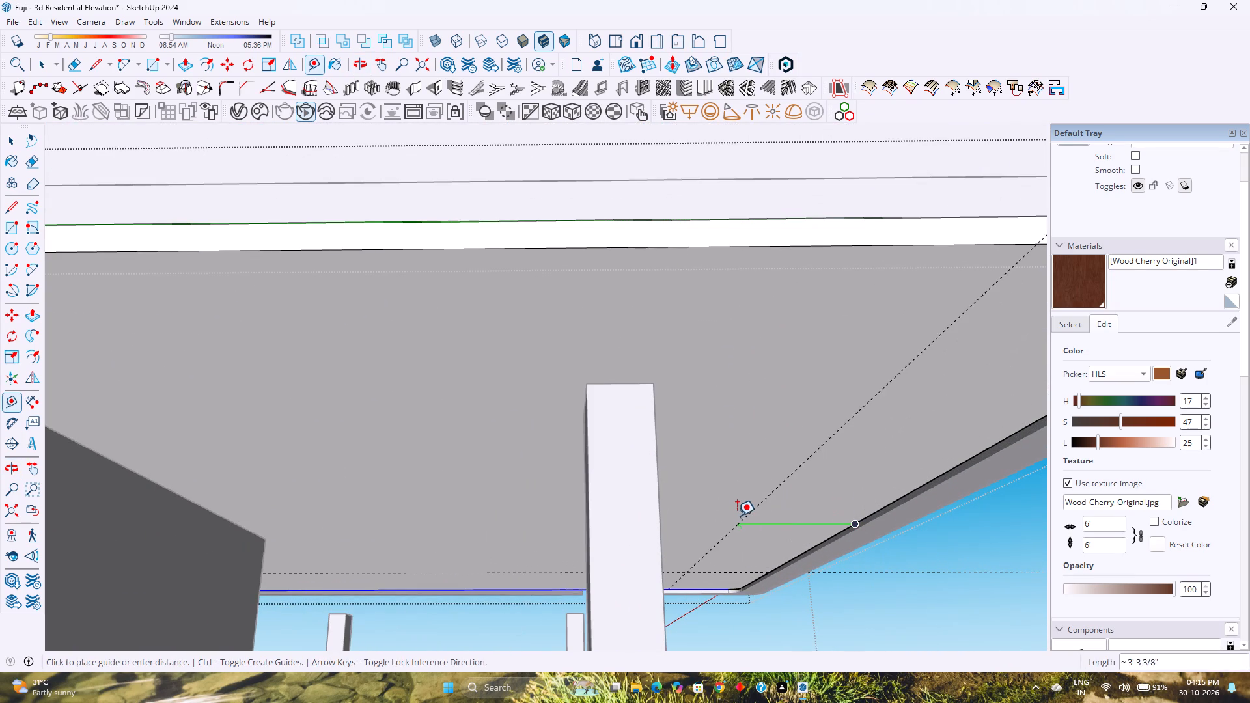
type("5'")
key("Return")
Place a guide on the slab's underside, 6 feet inward from the edge beneath the plain side wall, opposite the row of columns.
scroll(712, 489, "down", 7)
middle_click_drag(709, 491, 607, 499)
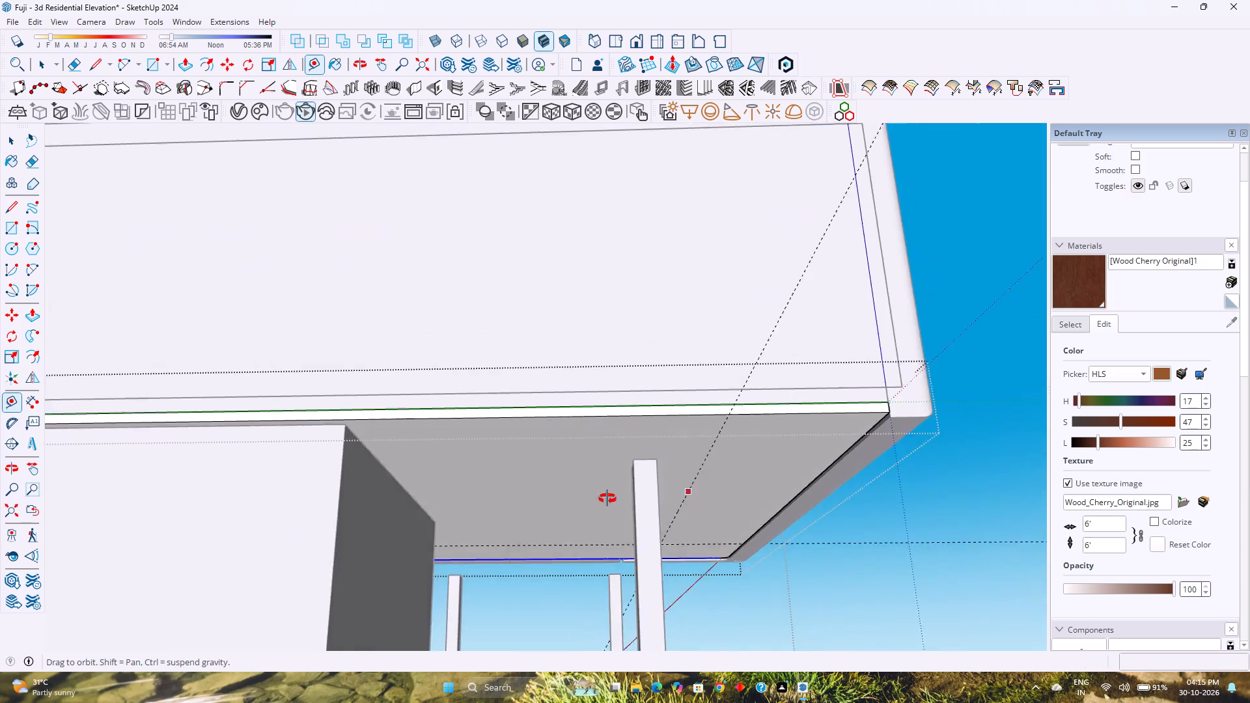
middle_click_drag(607, 499, 535, 499)
middle_click(535, 499)
scroll(533, 498, "down", 1)
middle_click_drag(371, 515, 487, 472, "shift")
middle_click_drag(466, 482, 681, 450)
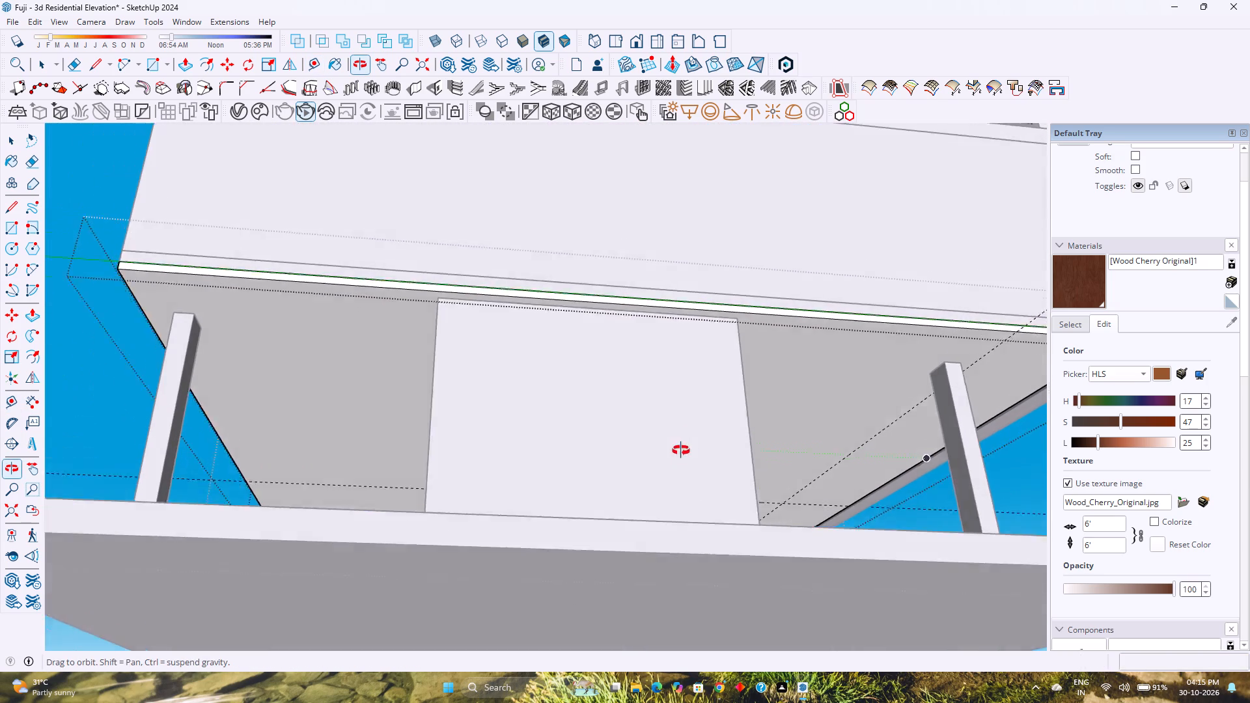
middle_click_drag(681, 450, 676, 452)
middle_click(676, 452)
scroll(726, 427, "up", 2)
middle_click_drag(786, 424, 606, 491, "shift")
scroll(626, 484, "up", 2)
middle_click_drag(620, 479, 649, 462)
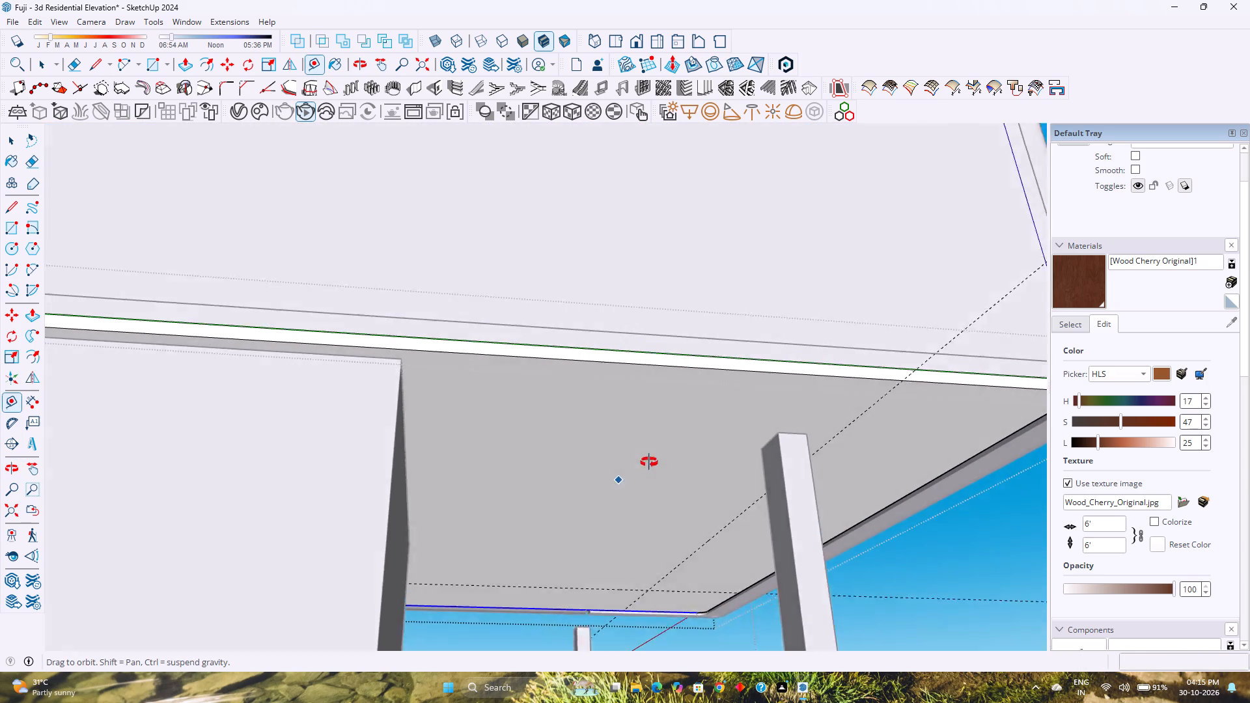
middle_click_drag(649, 462, 706, 441)
middle_click(711, 439)
left_click(737, 363)
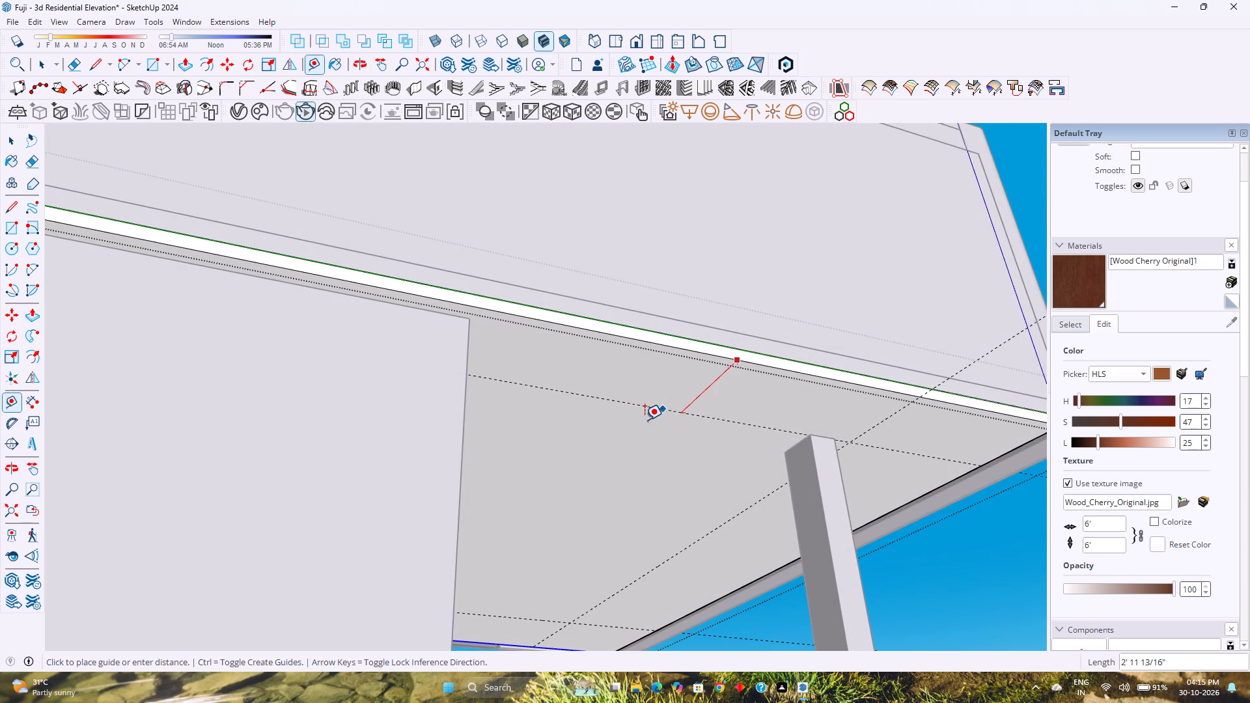
type("6'")
key("Return")
Place a guide on the slab's underside, 6 feet inward from the rear edge behind the ground-floor block.
scroll(635, 428, "down", 2)
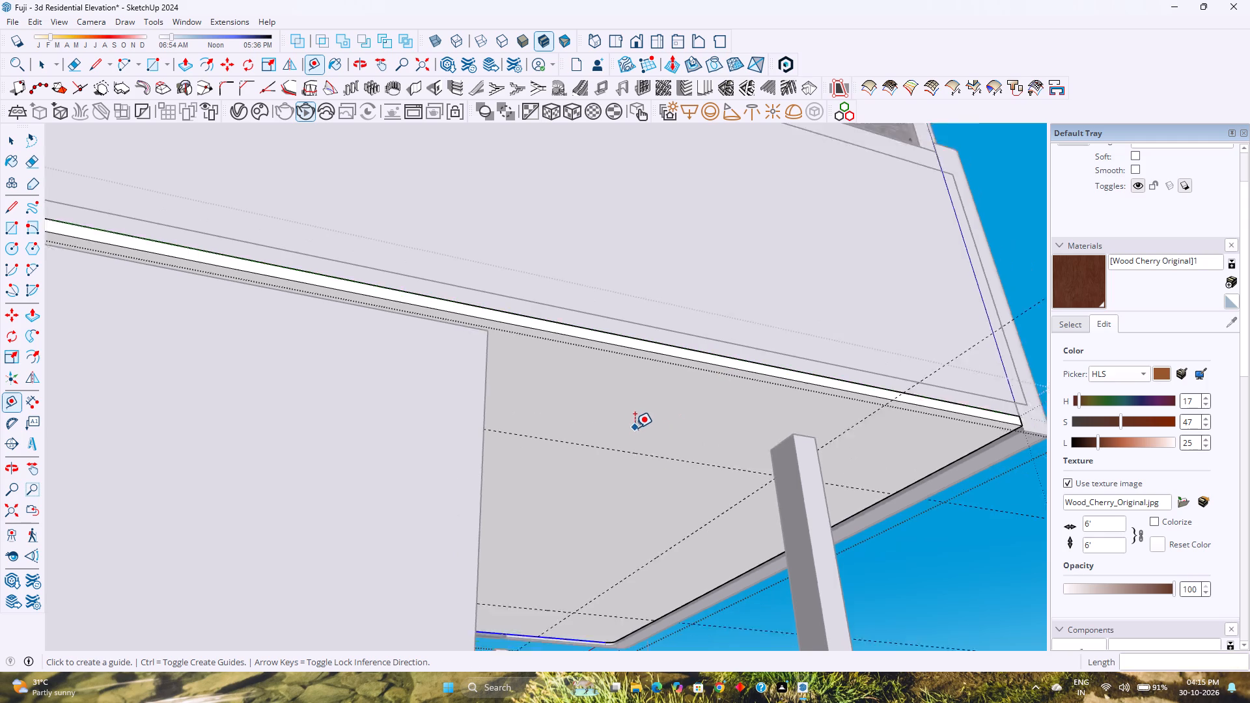
scroll(635, 428, "down", 1)
middle_click_drag(697, 473, 347, 477)
middle_click_drag(607, 470, 365, 506)
middle_click(365, 506)
scroll(442, 479, "down", 2)
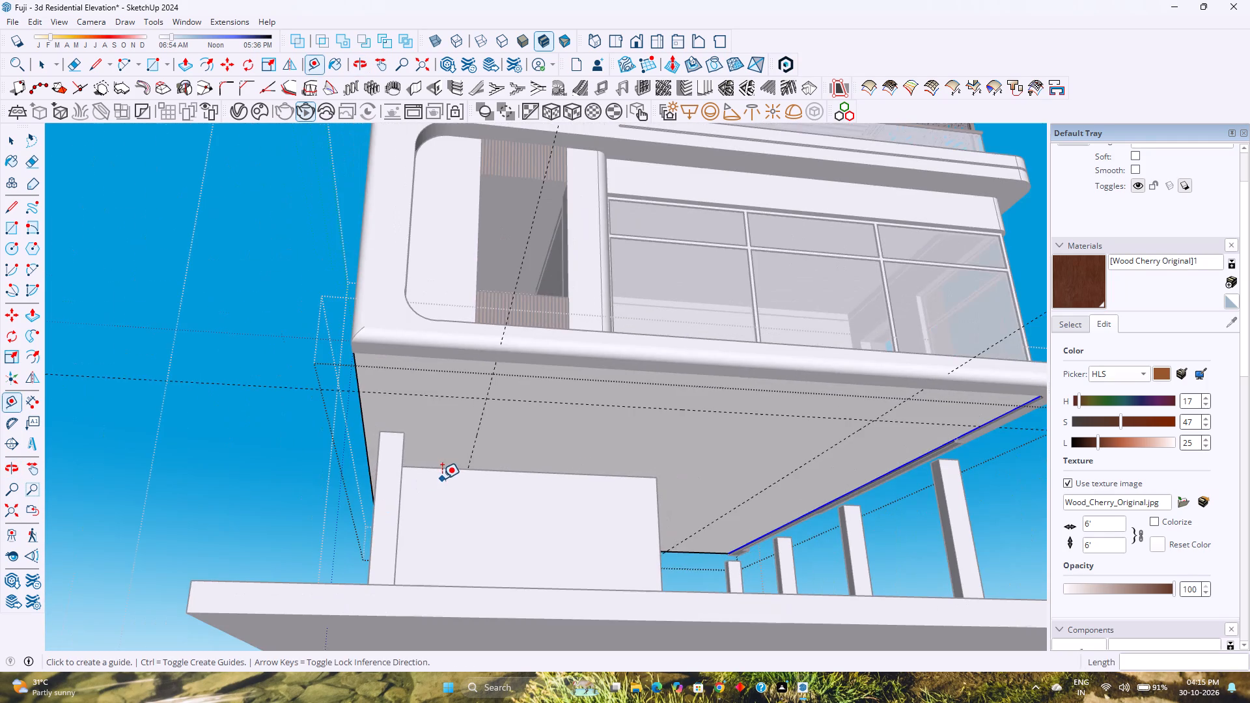
middle_click_drag(528, 476, 315, 479)
scroll(482, 478, "up", 2)
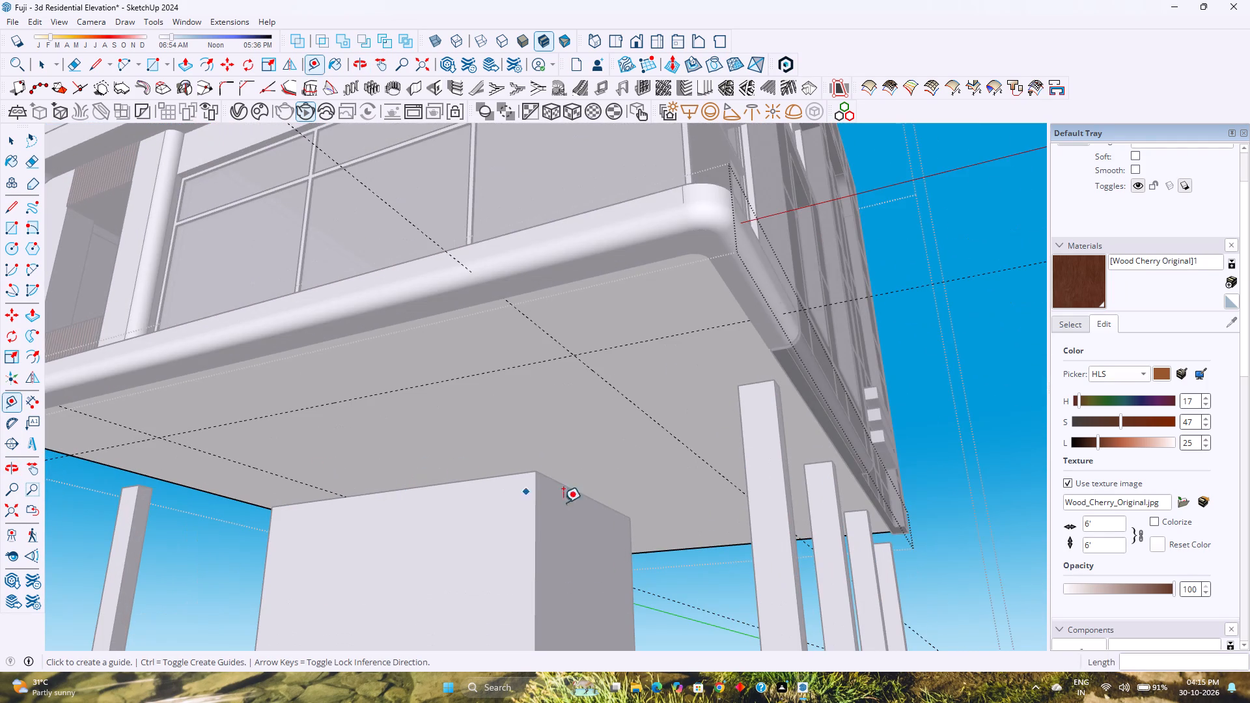
left_click(720, 545)
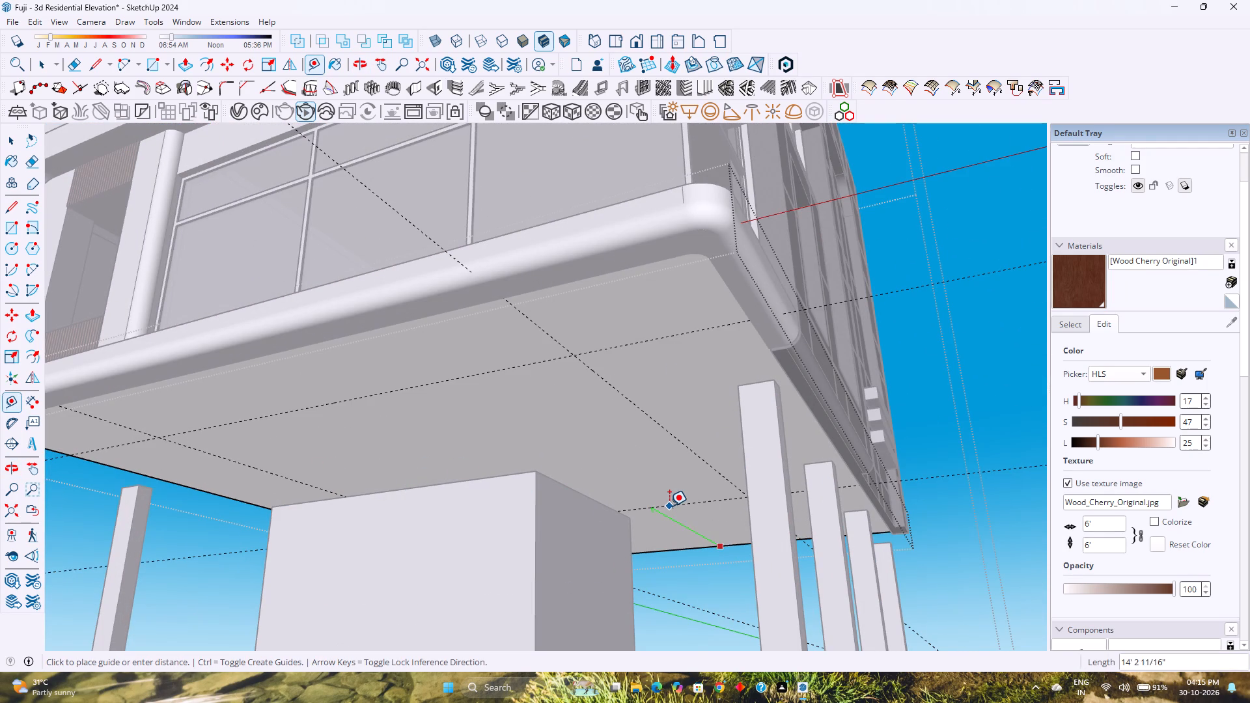
type("6'")
key("Return")
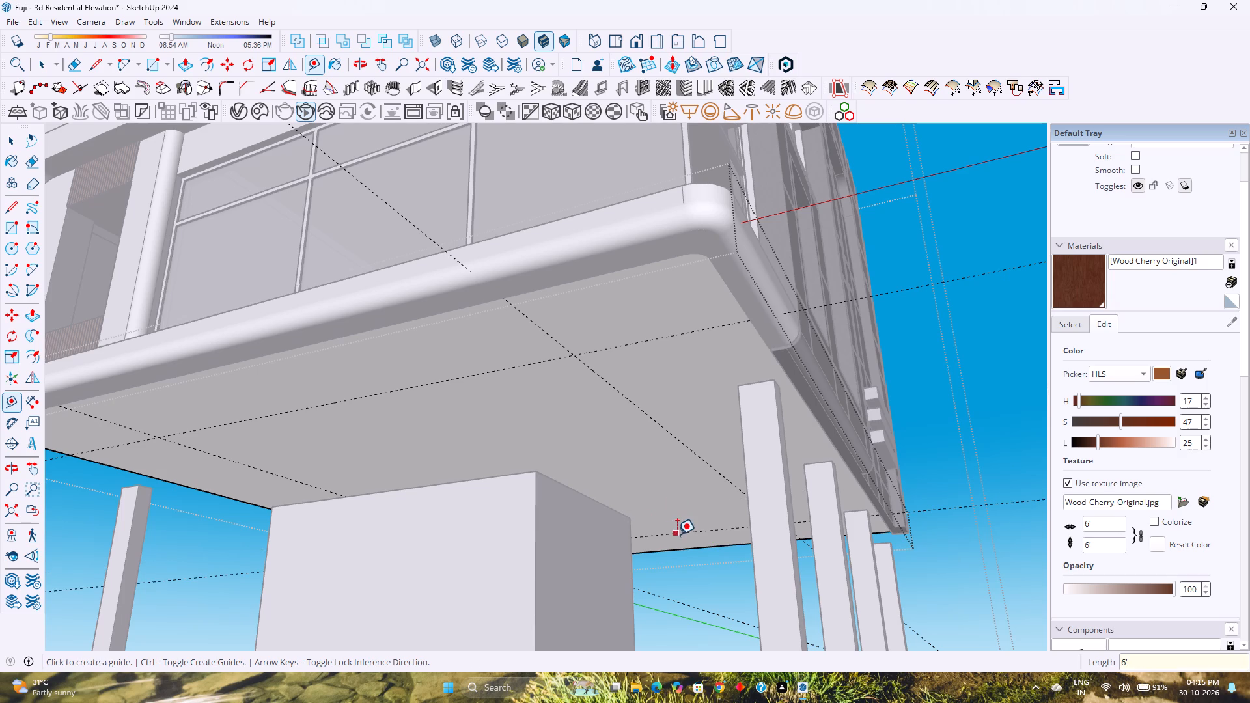
Draw a 3-inch radius circle on the slab's underside, centred where the front guide crosses the guide along the plain side wall.
scroll(672, 531, "up", 2)
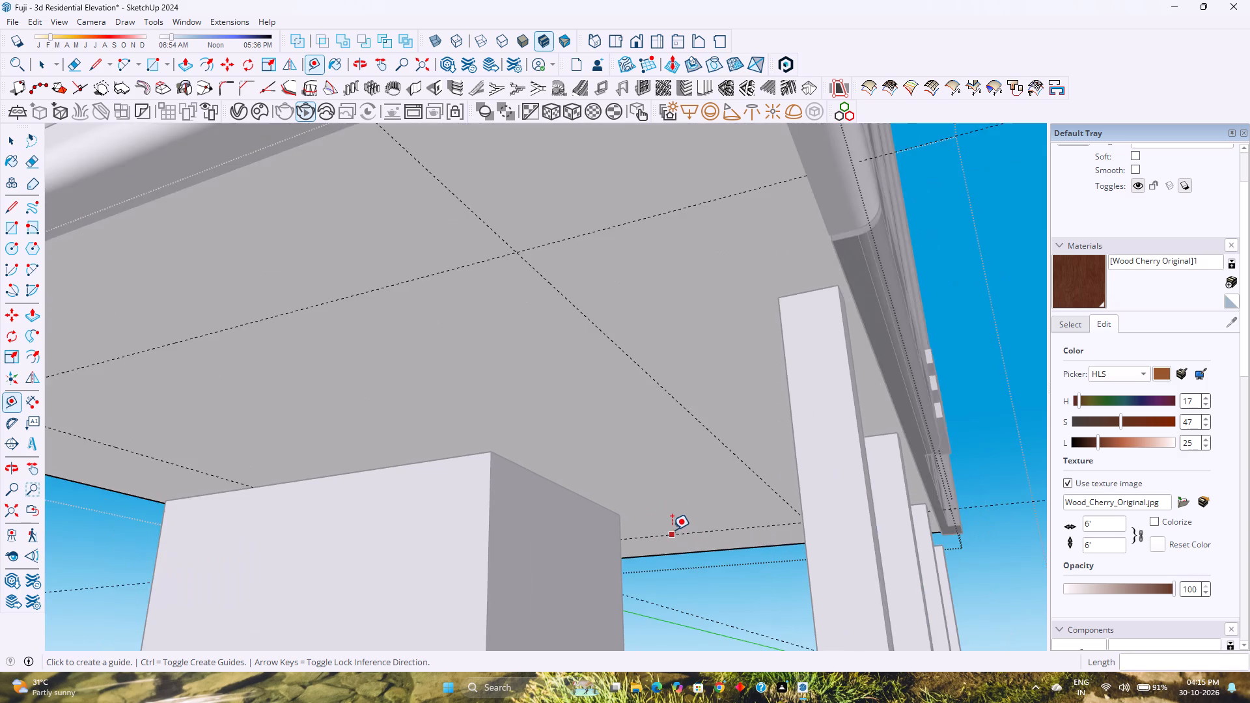
middle_click_drag(677, 530, 735, 510)
scroll(735, 510, "down", 6)
scroll(681, 477, "down", 3)
middle_click_drag(684, 432, 630, 457)
middle_click(630, 457)
key("space")
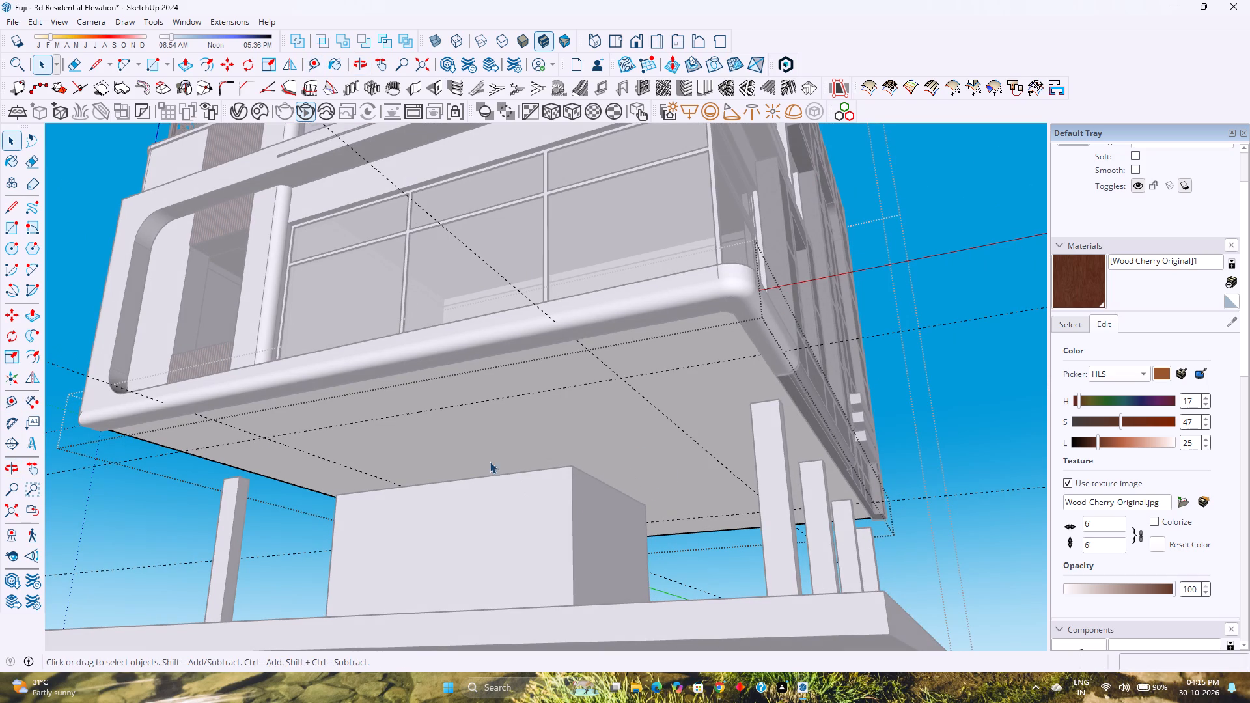
key("c")
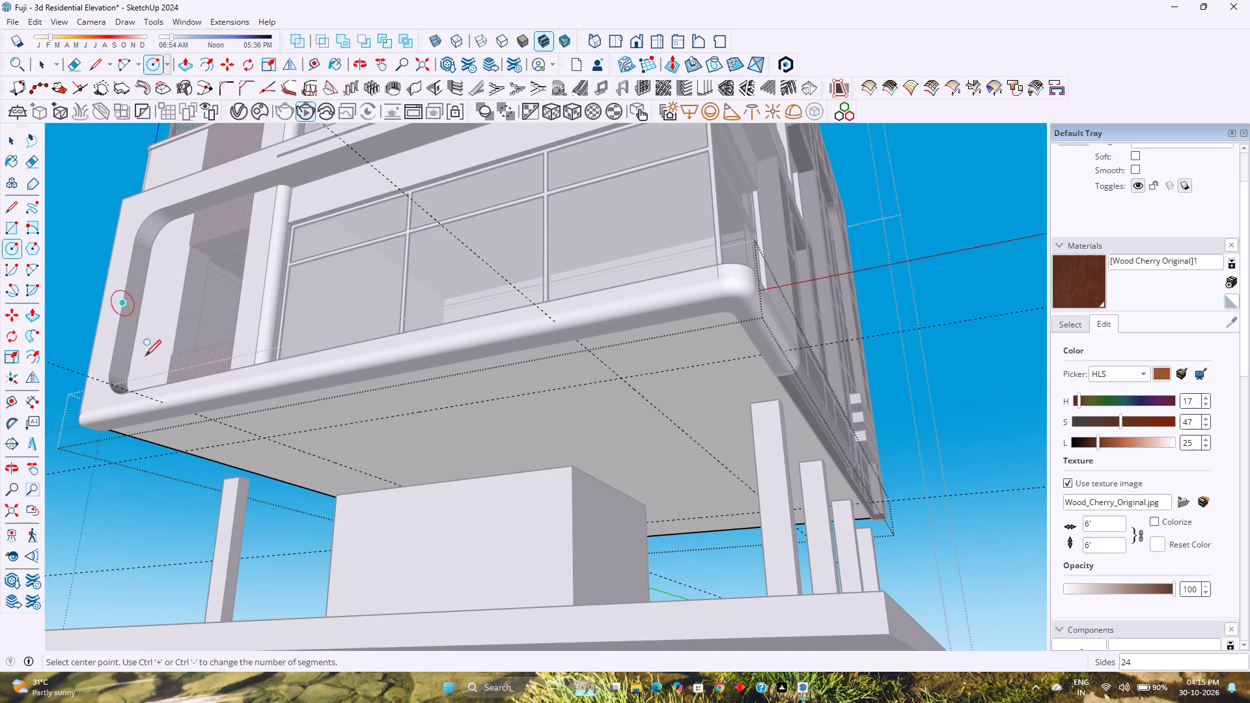
scroll(284, 469, "up", 9)
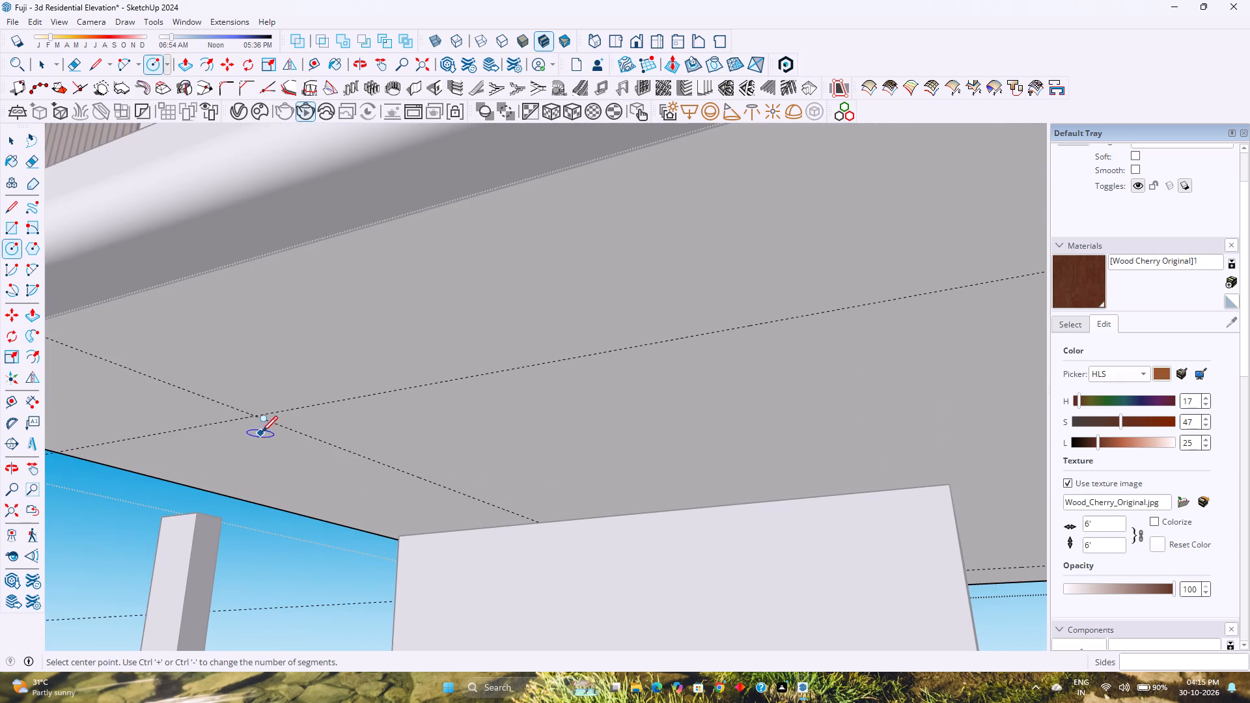
left_click(255, 413)
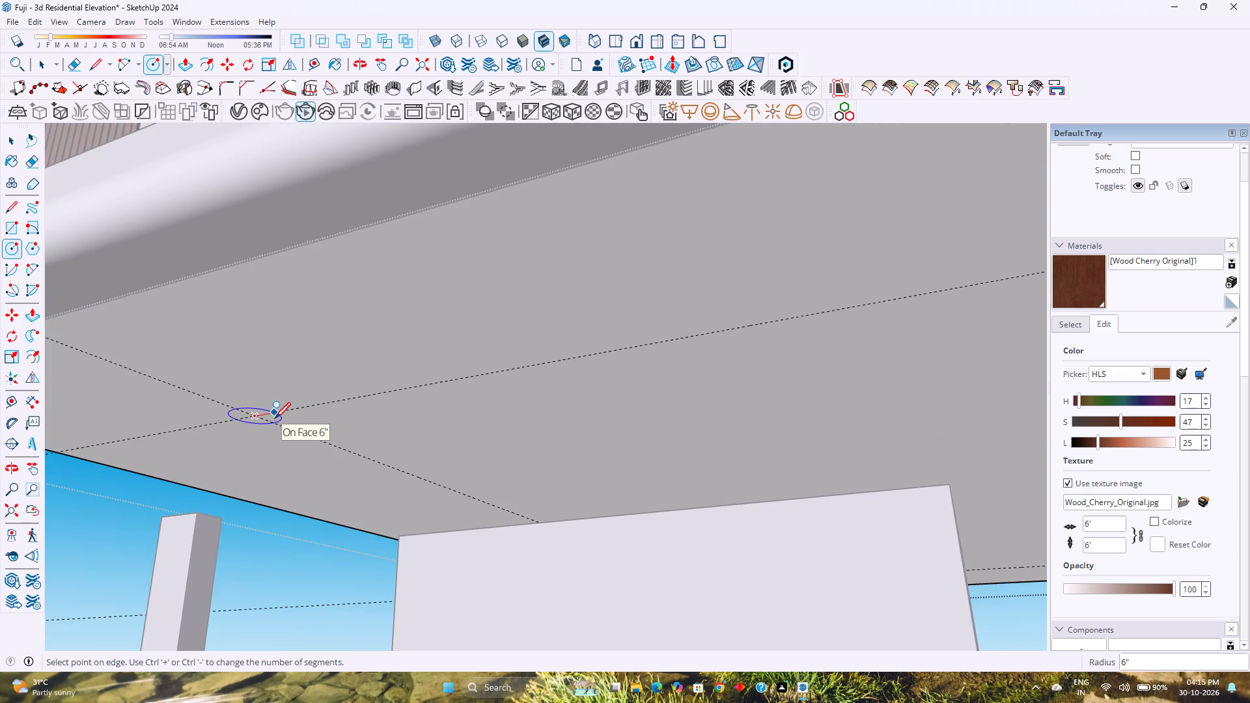
key("2")
key("Return")
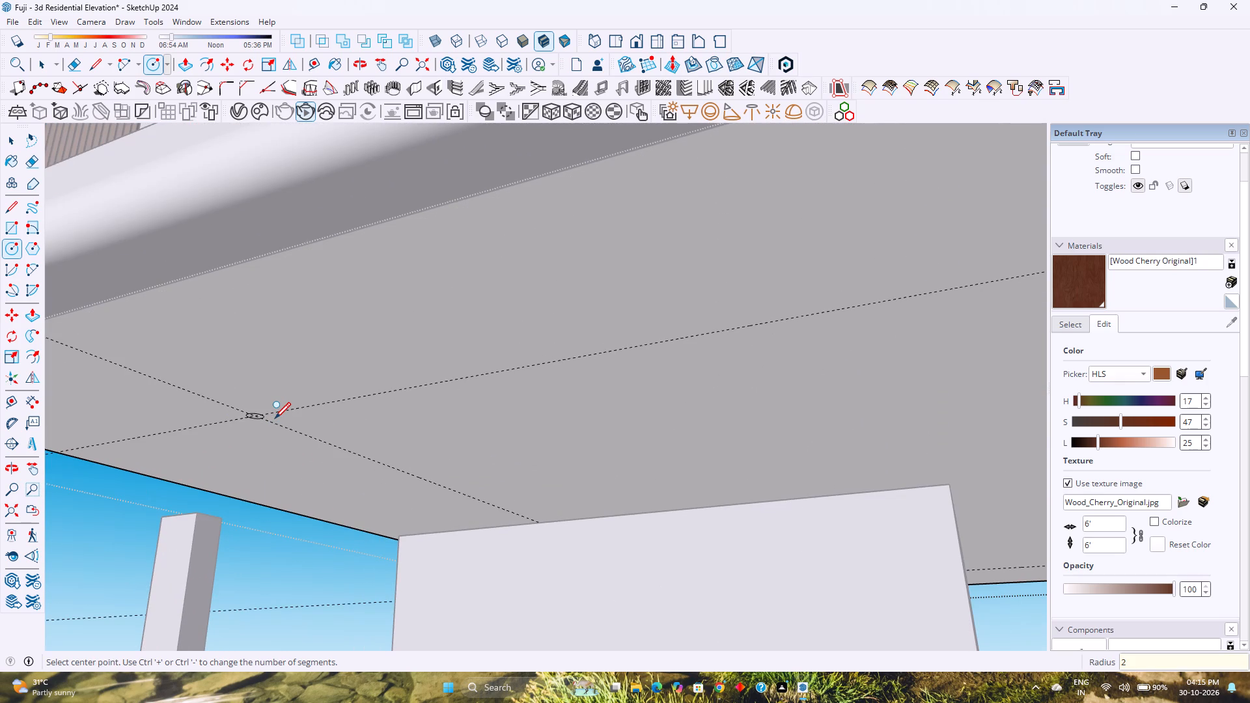
key("3")
key("Return")
key("space")
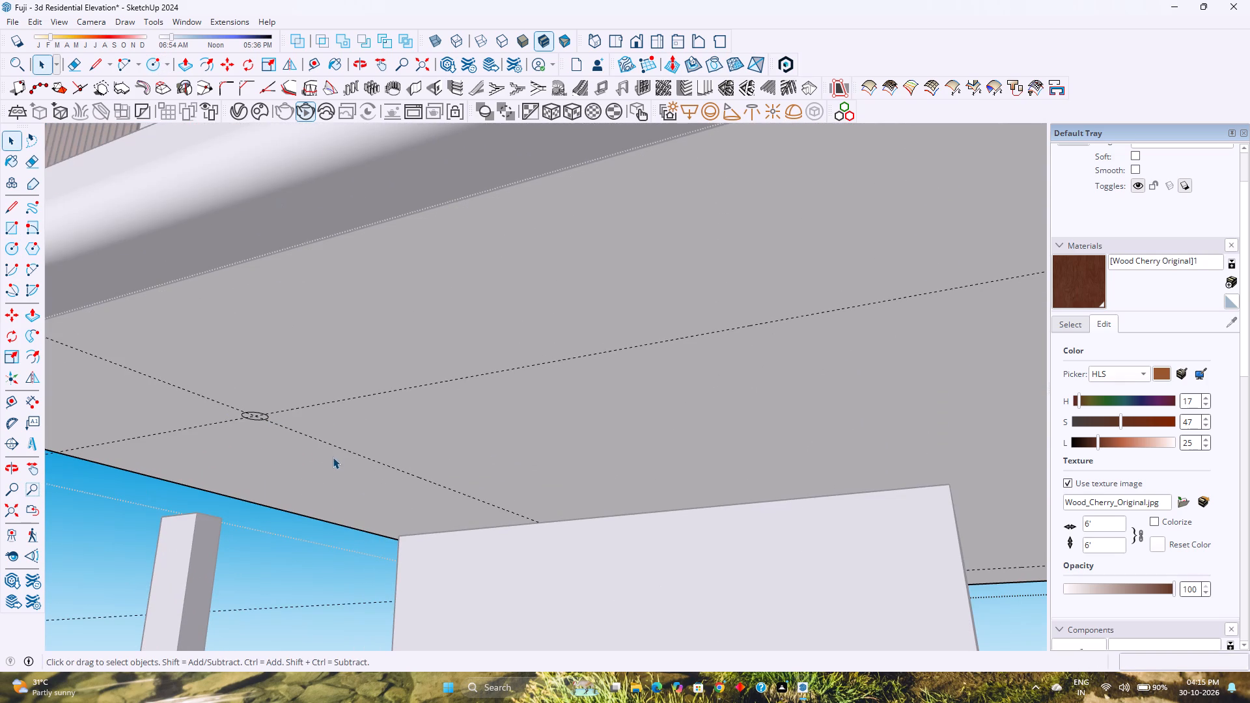
Set the circle's segment count to 240.
scroll(253, 430, "up", 1)
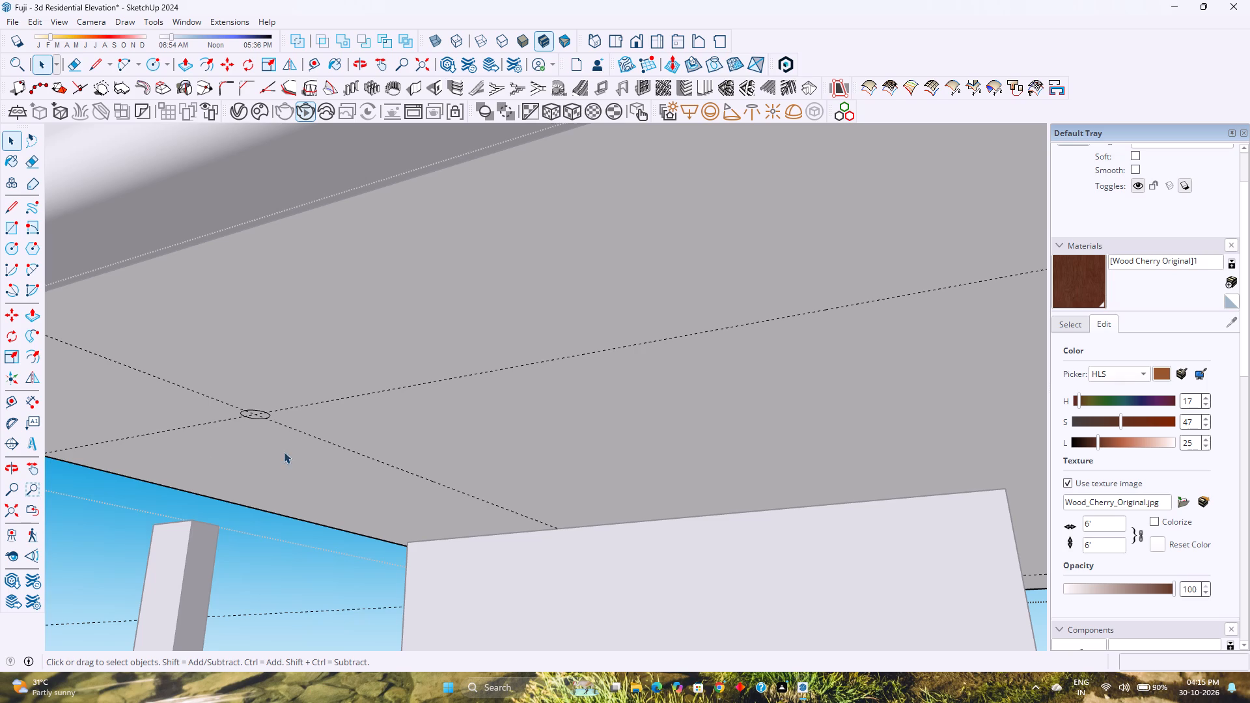
scroll(257, 414, "up", 6)
middle_click_drag(252, 411, 490, 344)
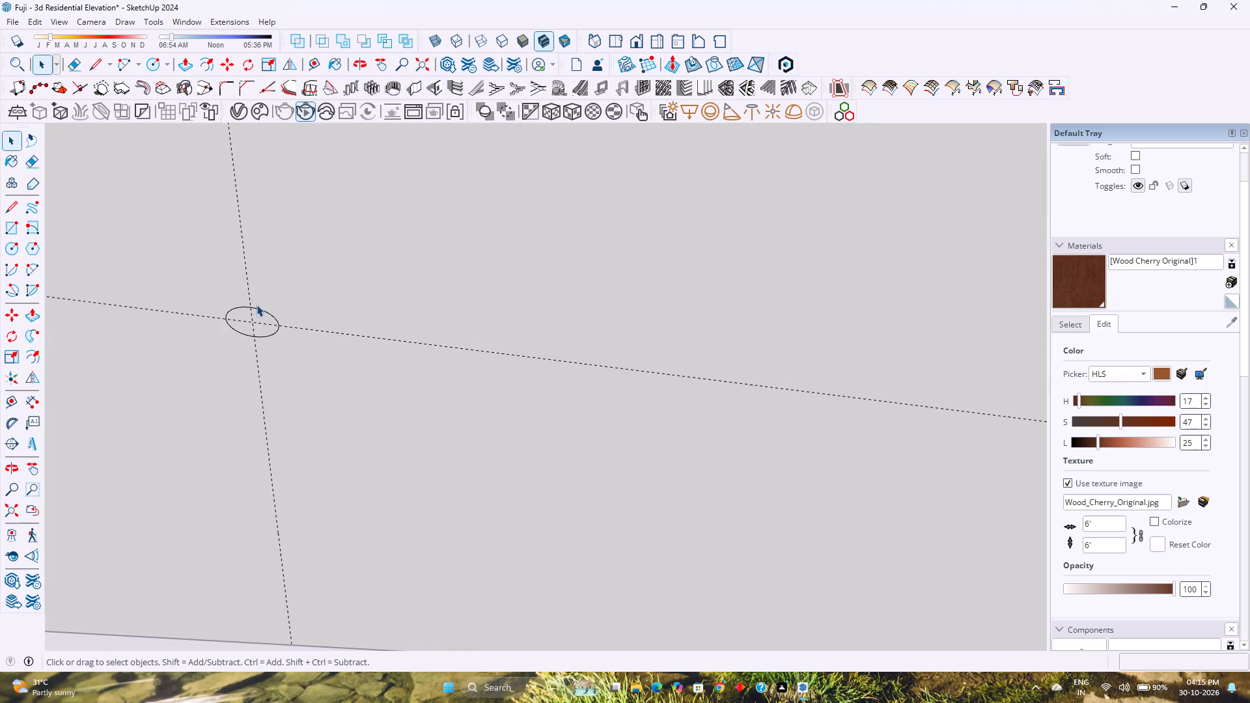
scroll(252, 303, "up", 4)
left_click(262, 310)
scroll(1141, 317, "up", 2)
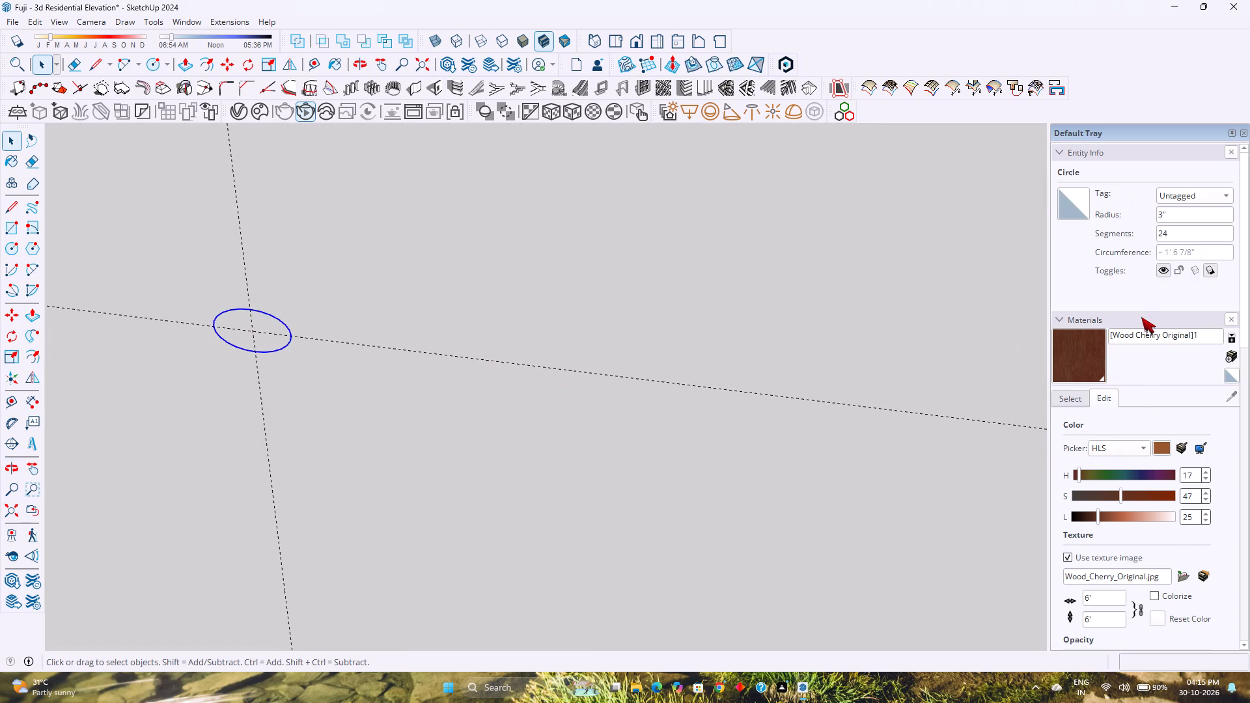
scroll(1141, 317, "up", 4)
left_click(1191, 241)
key("0")
key("Return")
Copy the circle 20 feet along the front guide to the column-side guide's crossing, dividing the span into 3 equal intervals.
double_click(276, 343)
key("m")
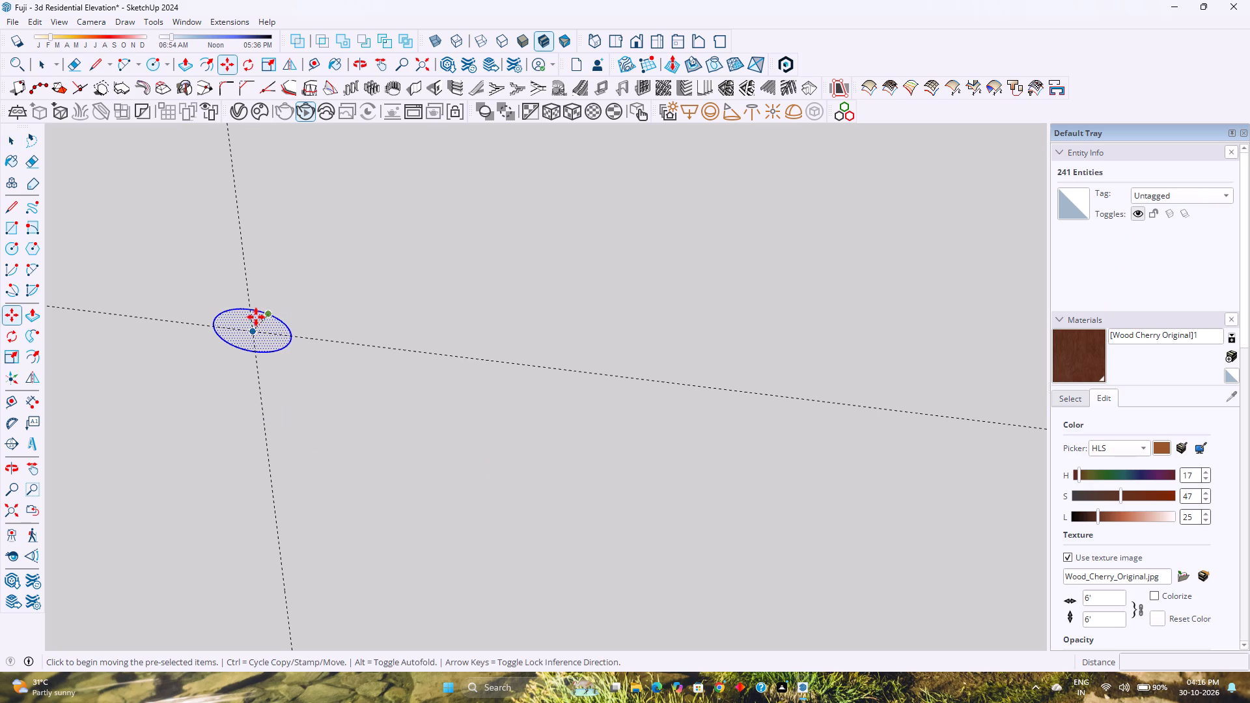
left_click(256, 333)
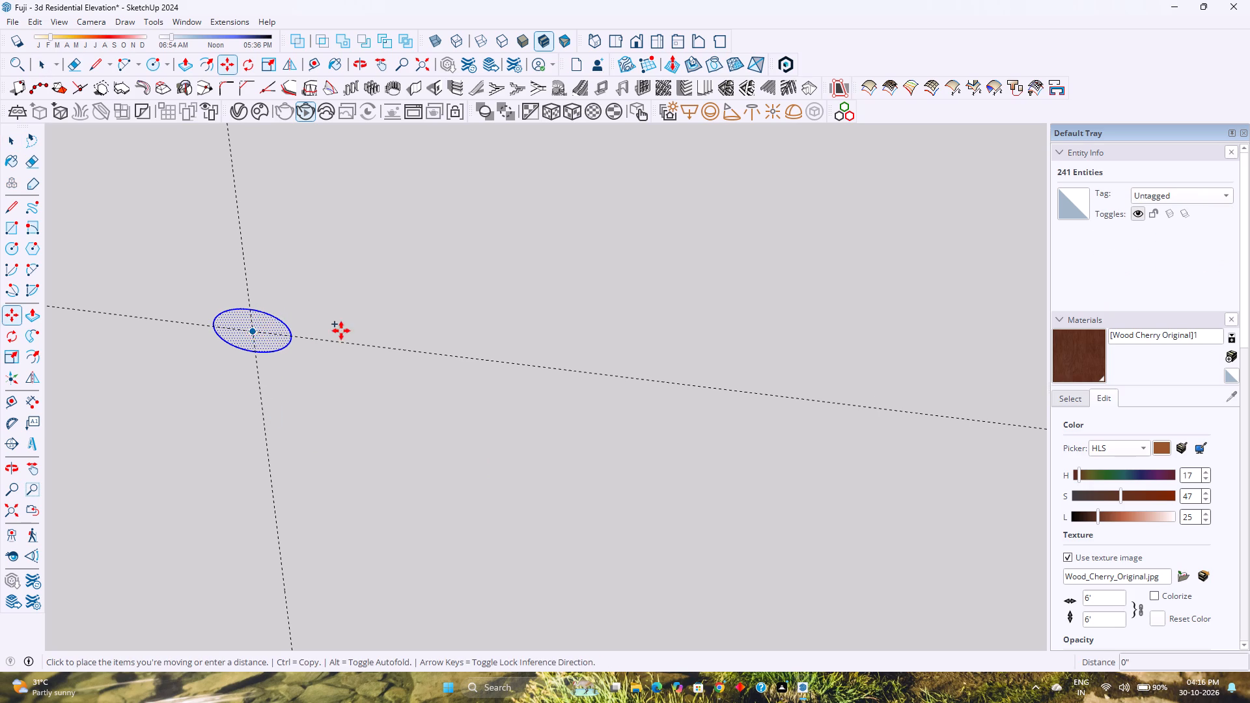
scroll(343, 336, "down", 15)
middle_click_drag(486, 374, 322, 407, "shift")
middle_click(319, 407, "shift")
middle_click(319, 407, "shift")
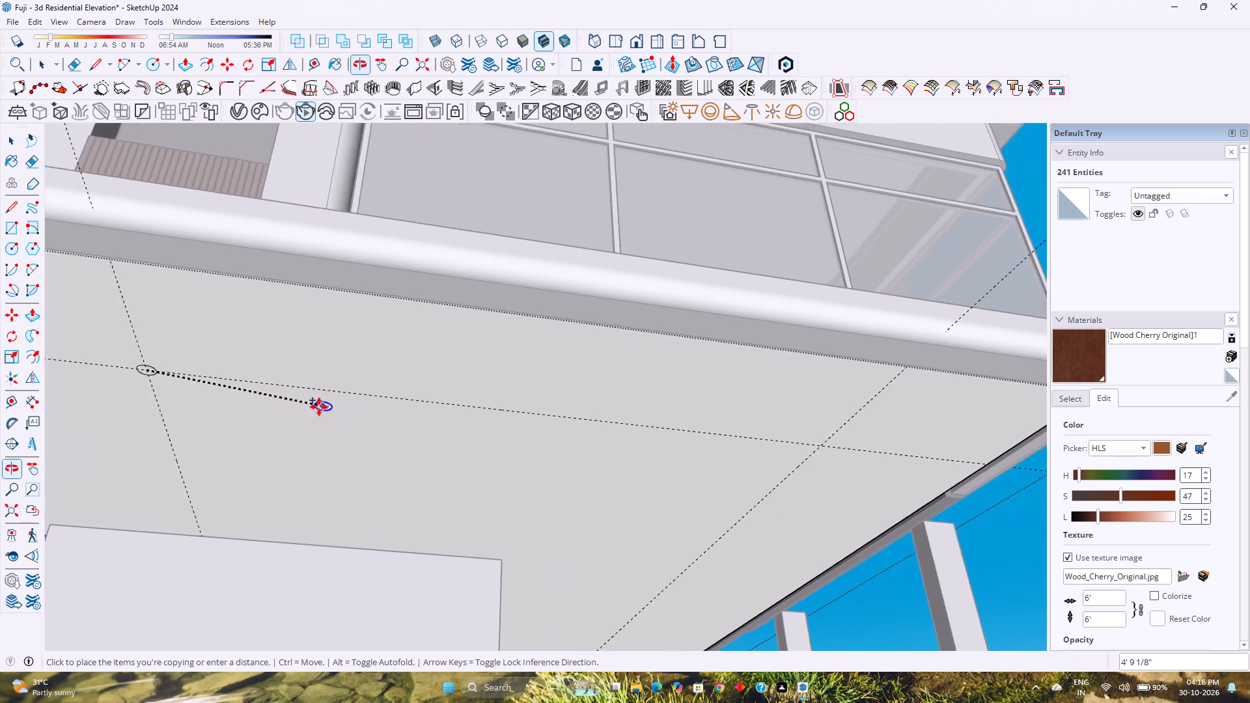
middle_click_drag(908, 421, 645, 425, "shift")
middle_click(645, 425, "shift")
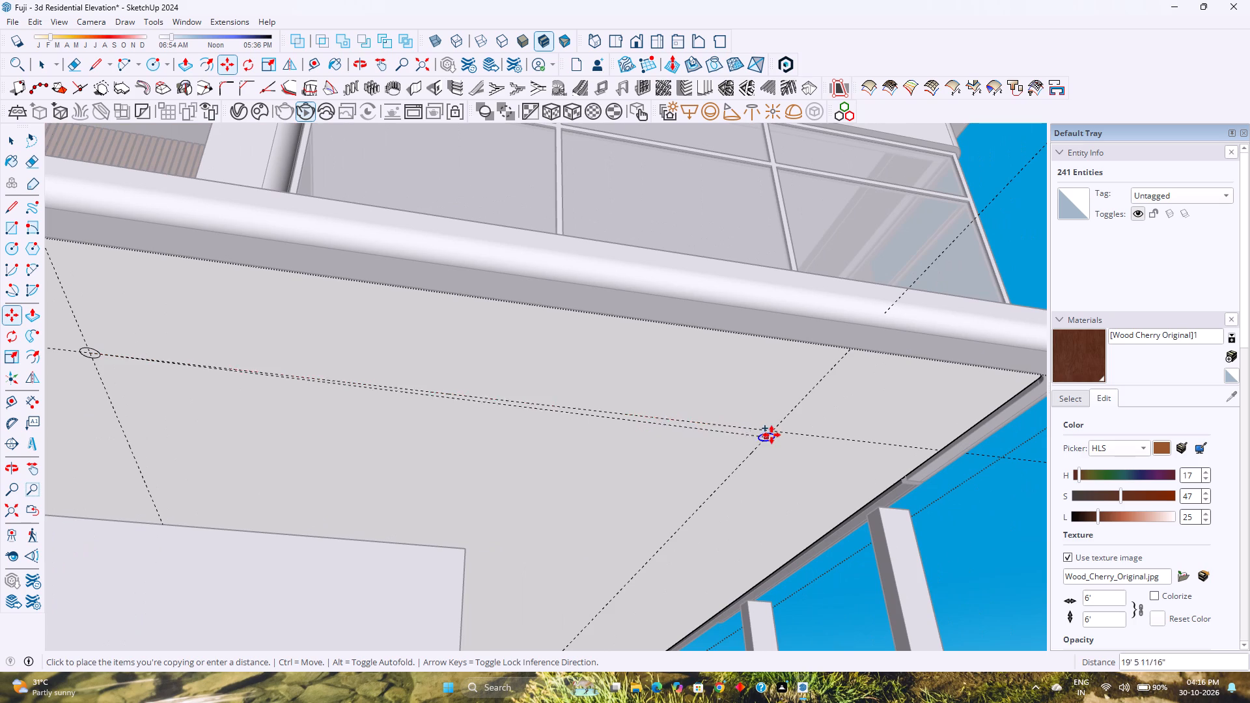
scroll(770, 436, "up", 7)
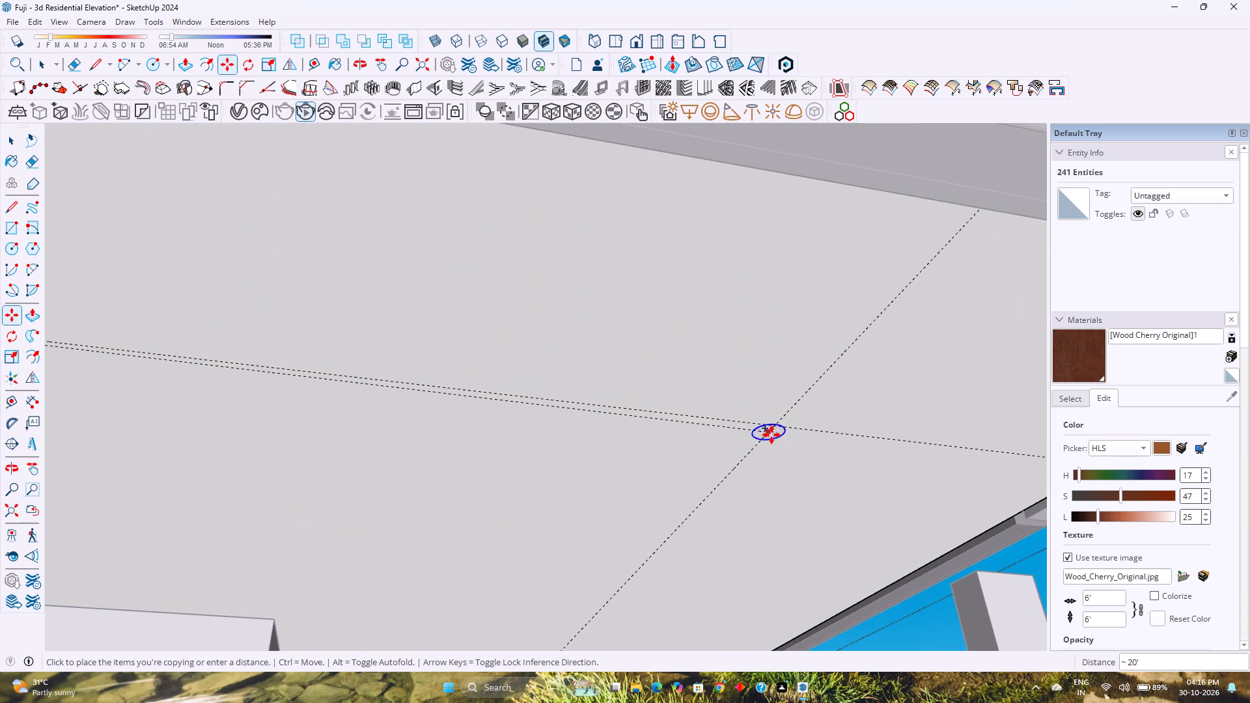
left_click(774, 430)
scroll(774, 430, "down", 9)
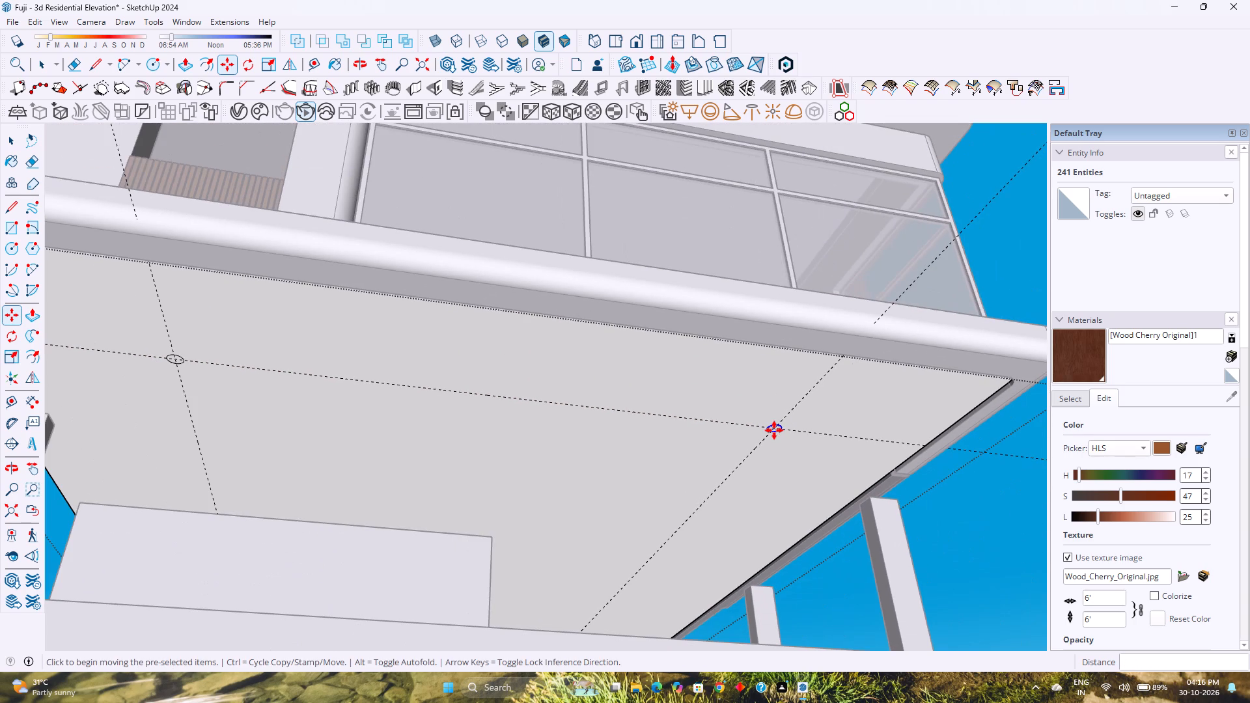
key("slash")
key("3")
key("Return")
Copy the circle at the front column-side crossing along the column-side guide to its crossing with the rear guide.
middle_click_drag(764, 432, 549, 446)
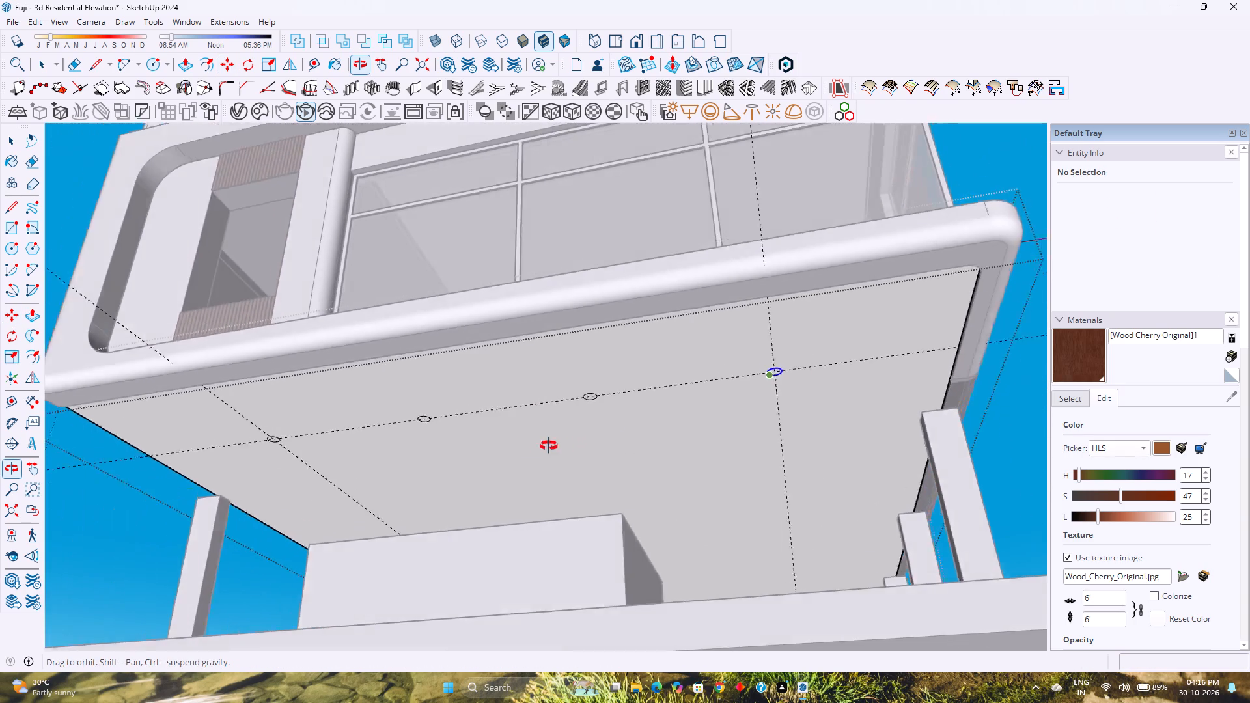
middle_click_drag(549, 446, 438, 481)
scroll(581, 448, "down", 1)
middle_click_drag(610, 442, 389, 506, "shift")
middle_click(389, 506, "shift")
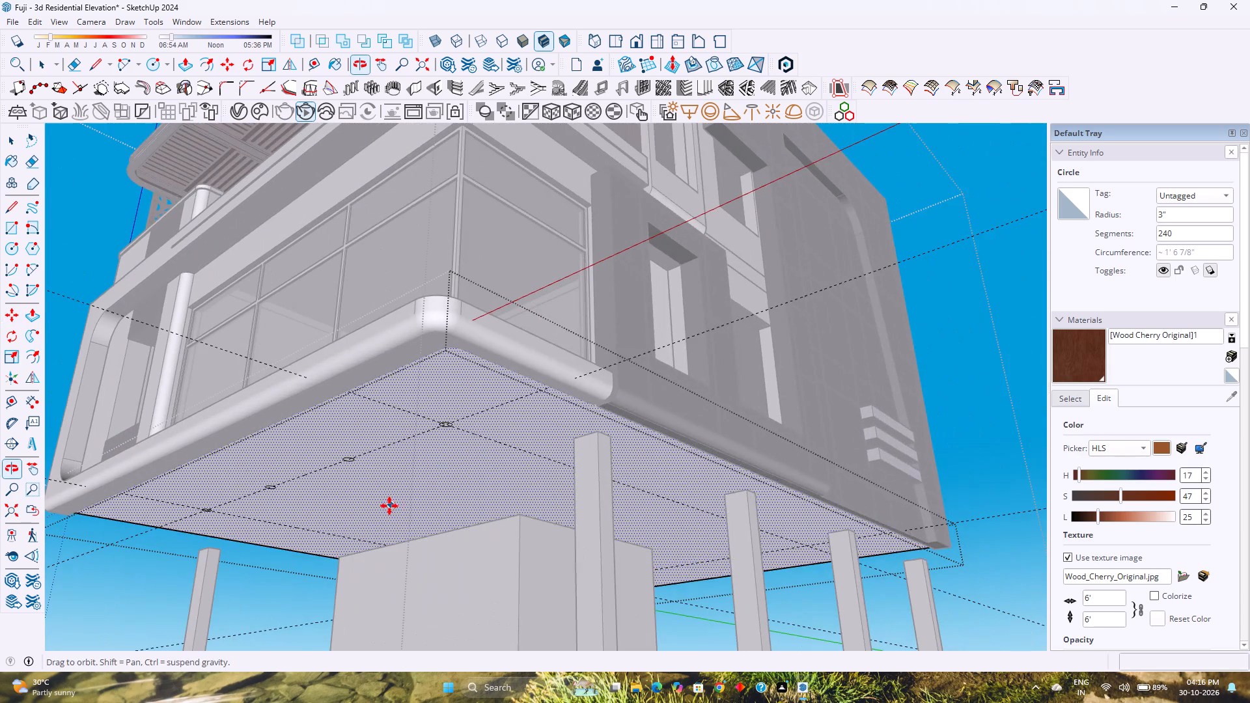
scroll(452, 419, "up", 20)
scroll(452, 419, "up", 4)
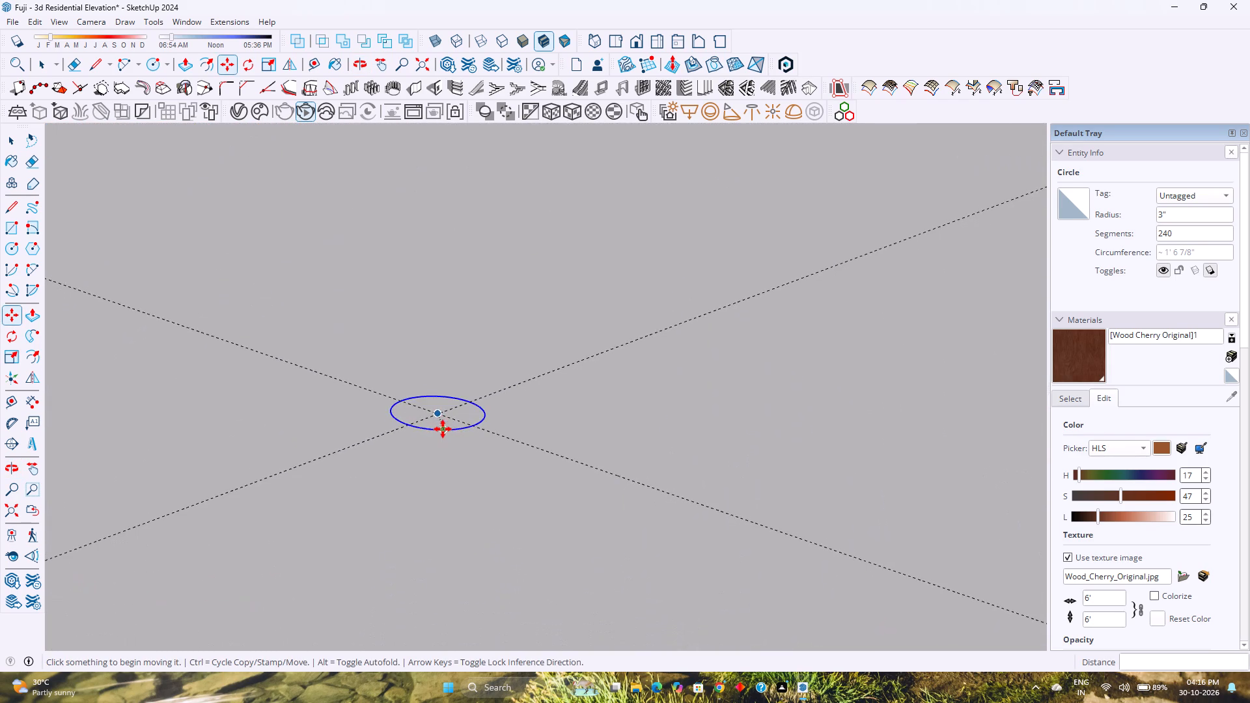
key("space")
double_click(440, 426)
key("m")
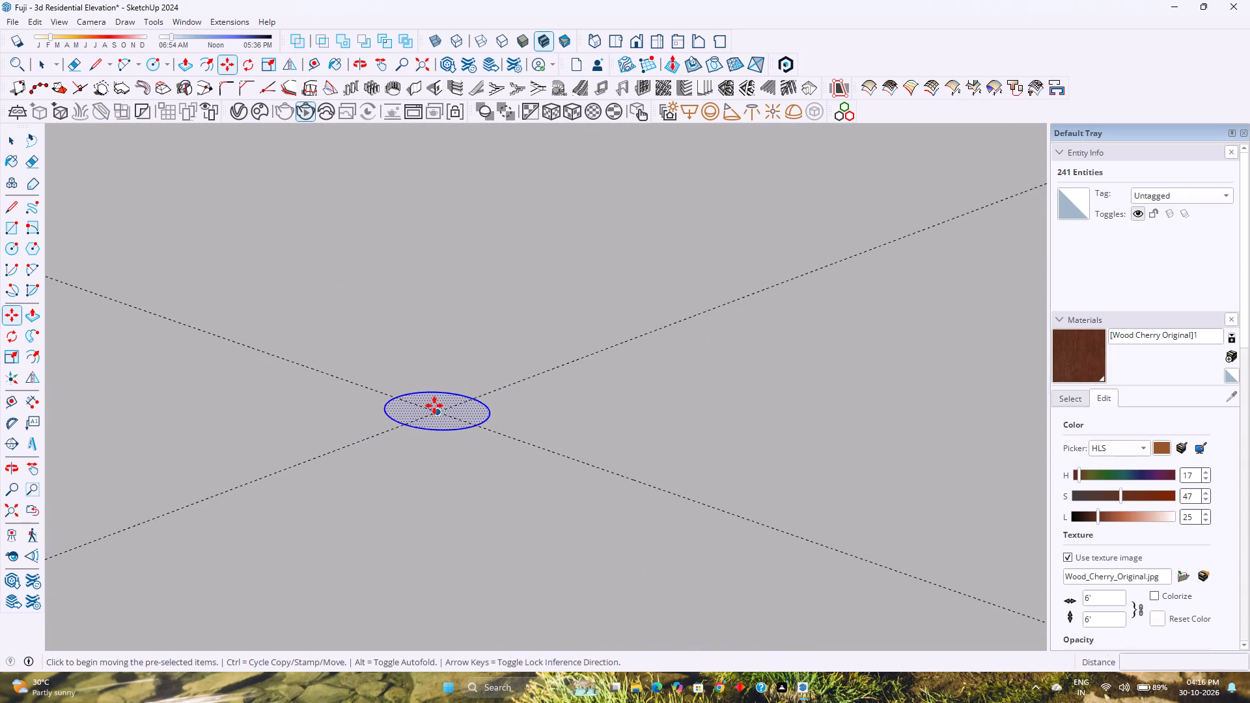
left_click(436, 414)
scroll(436, 414, "down", 17)
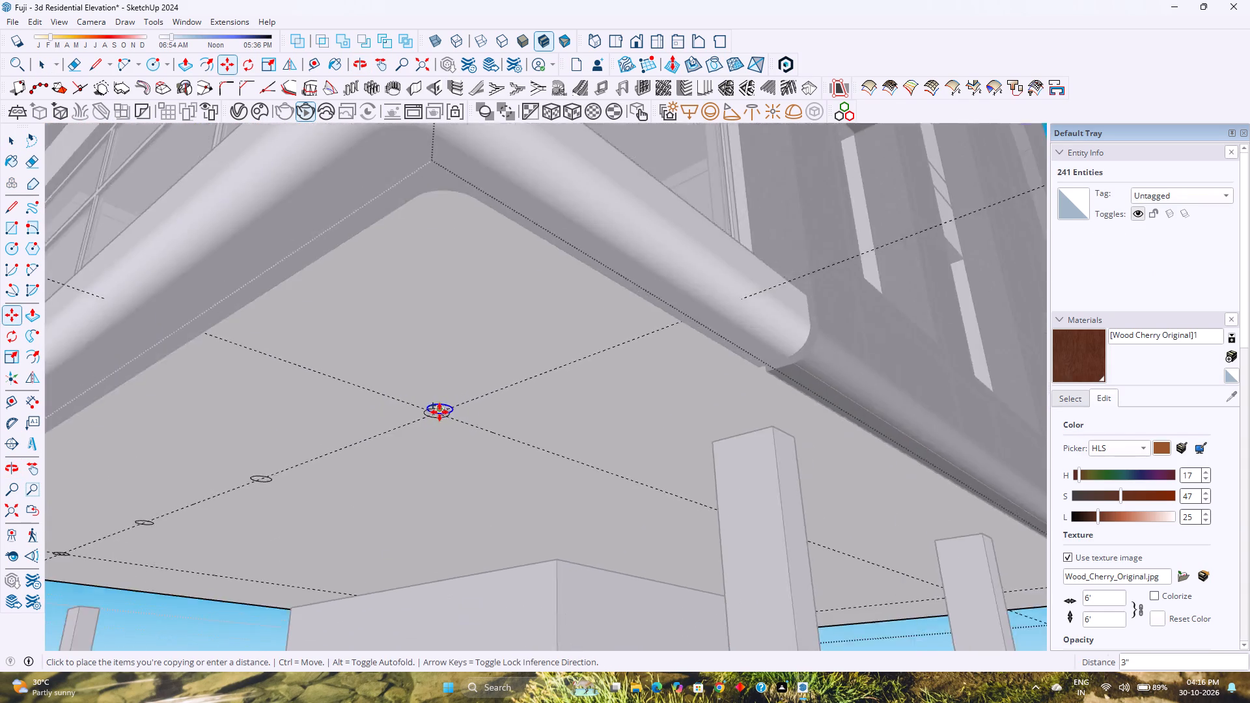
scroll(439, 412, "down", 6)
middle_click_drag(596, 475, 384, 465, "shift")
middle_click(383, 465, "shift")
middle_click_drag(713, 555, 531, 532)
middle_click(531, 532)
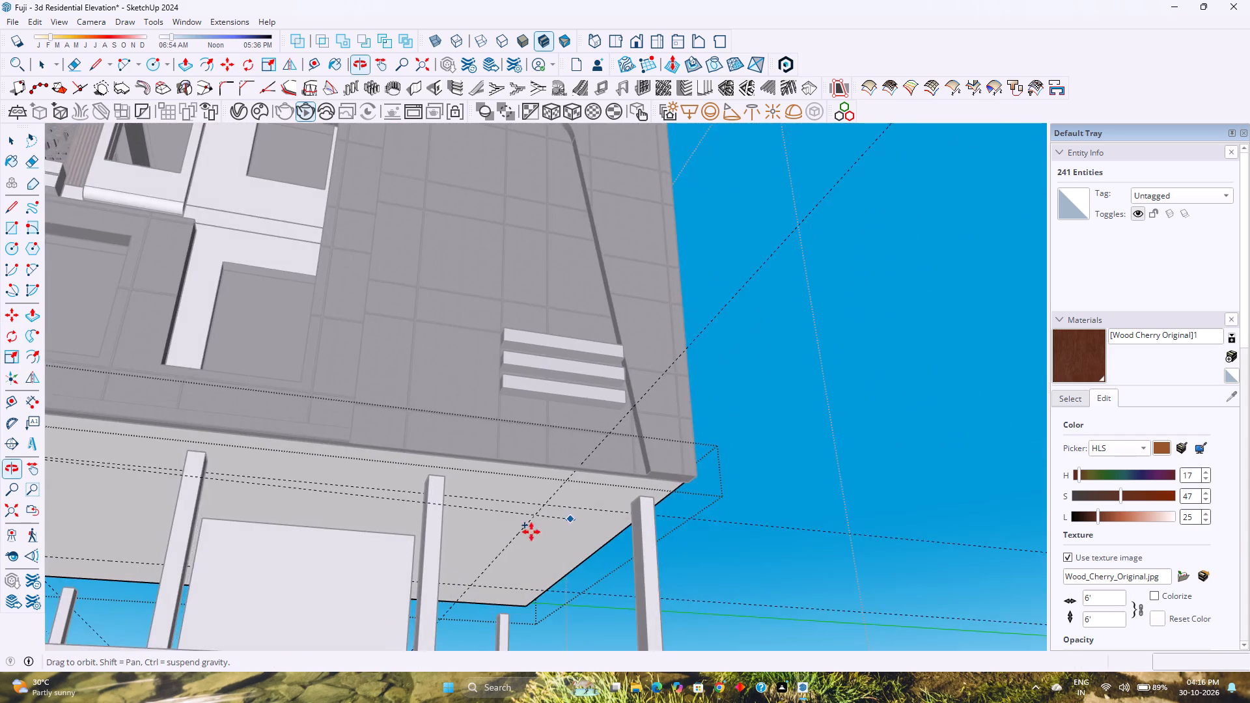
scroll(544, 524, "up", 10)
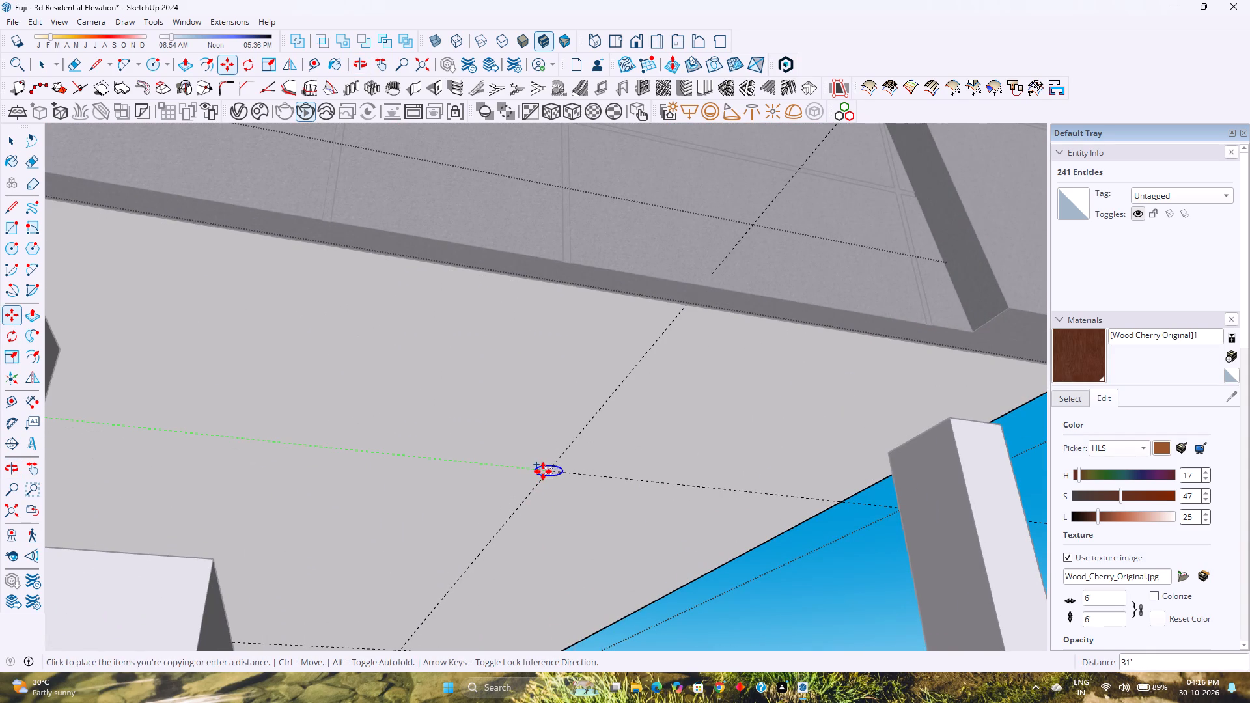
left_click(544, 471)
scroll(544, 471, "down", 12)
middle_click_drag(520, 486, 522, 487)
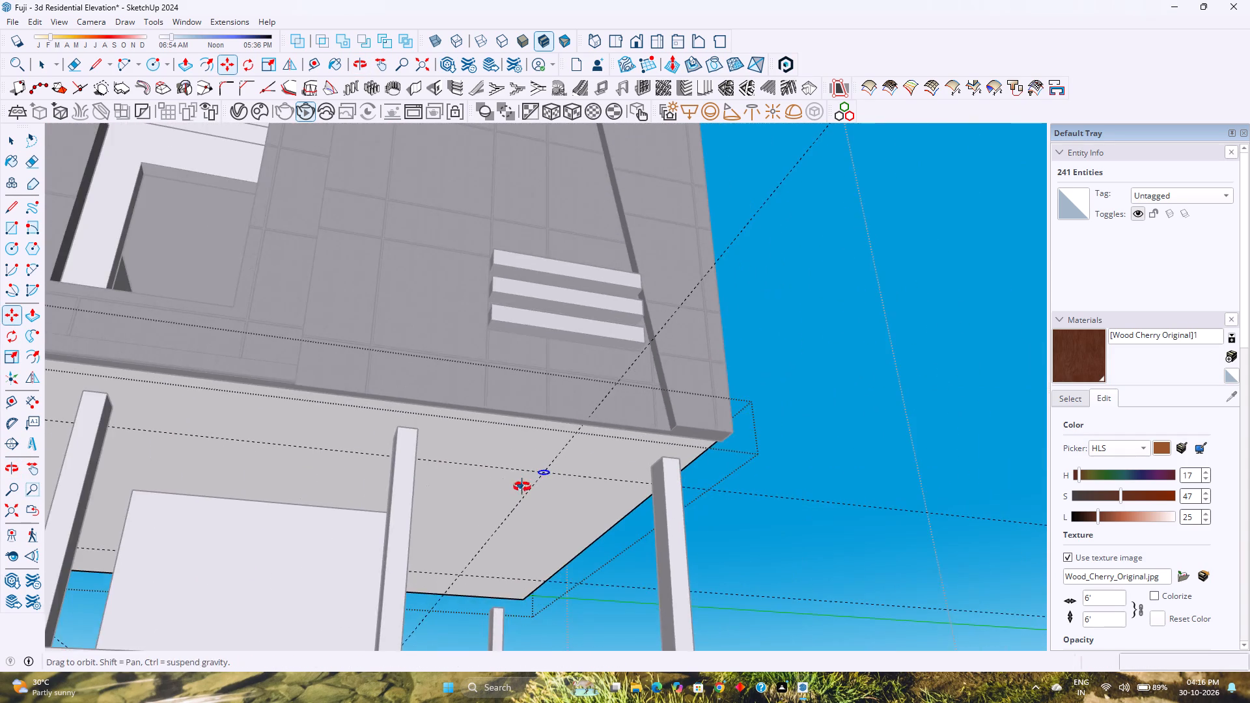
middle_click_drag(522, 487, 585, 490)
middle_click(585, 490)
scroll(589, 490, "down", 4)
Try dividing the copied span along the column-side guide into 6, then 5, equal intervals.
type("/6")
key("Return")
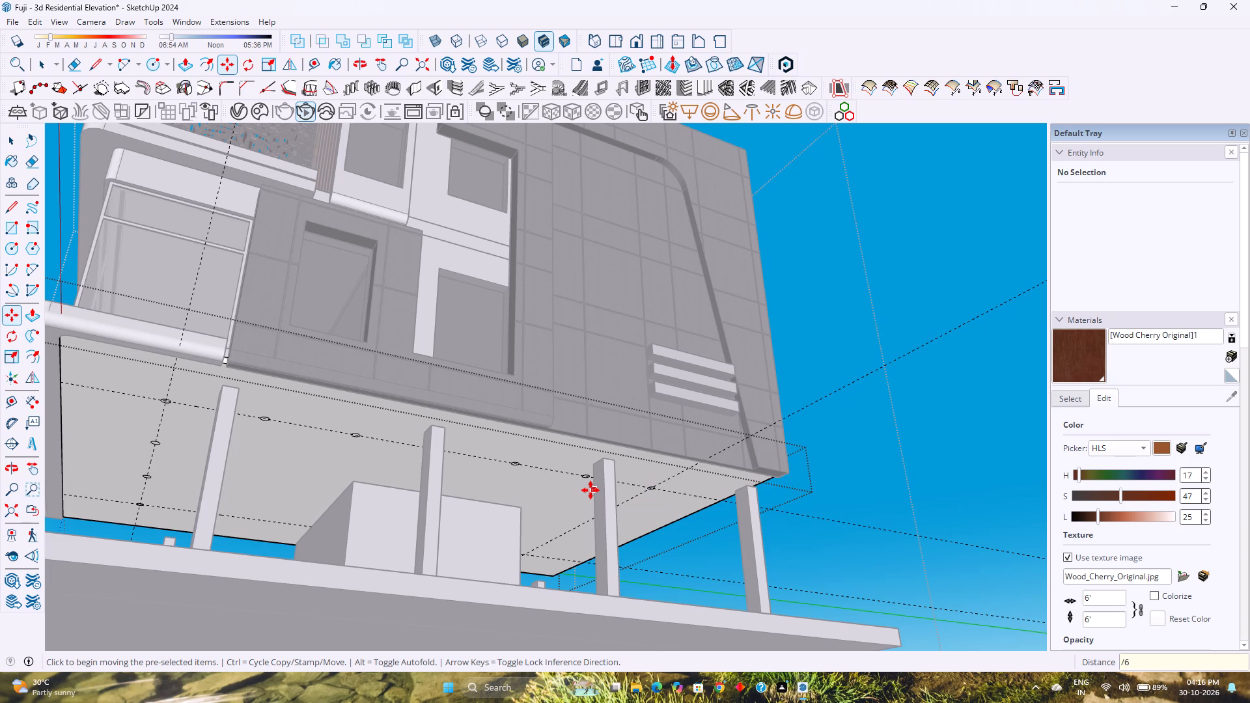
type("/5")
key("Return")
Divide the copied span along the column-side guide into 4 equal intervals.
type("/4")
key("Return")
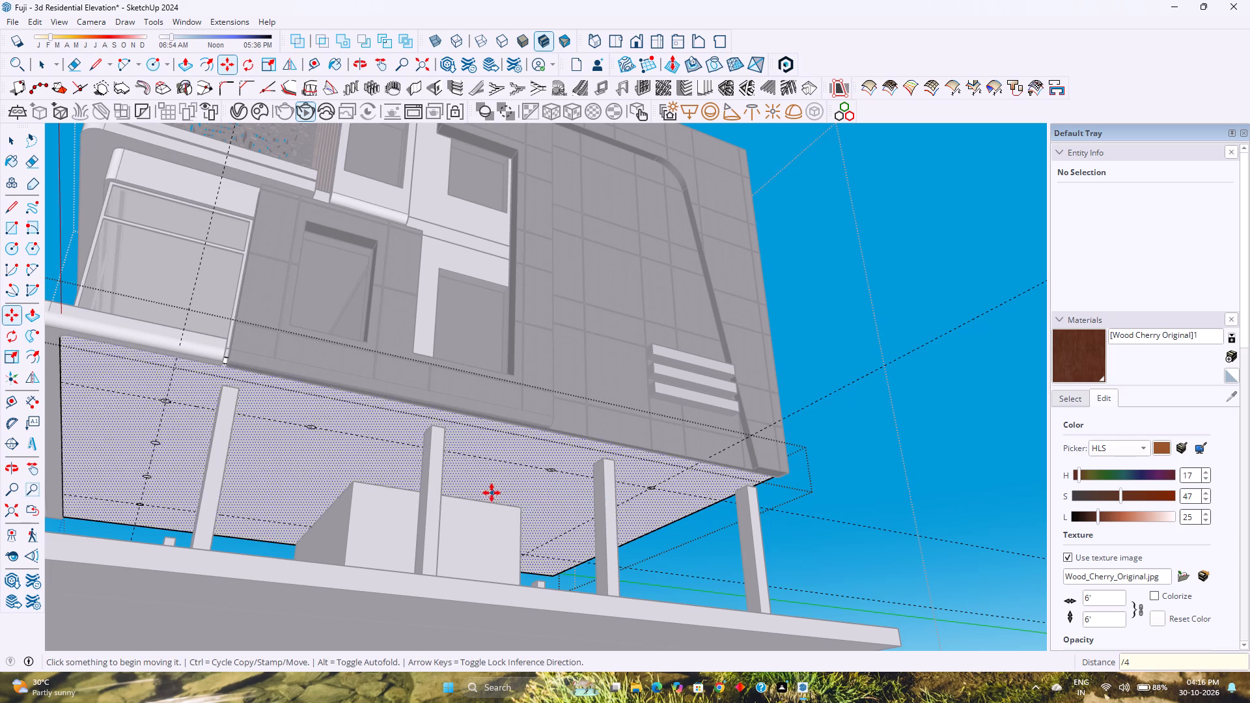
Copy the rear column-side circle 20 feet along the rear guide to the plain-side guide's crossing, dividing the span into 3 equal intervals.
middle_click_drag(492, 493, 354, 460)
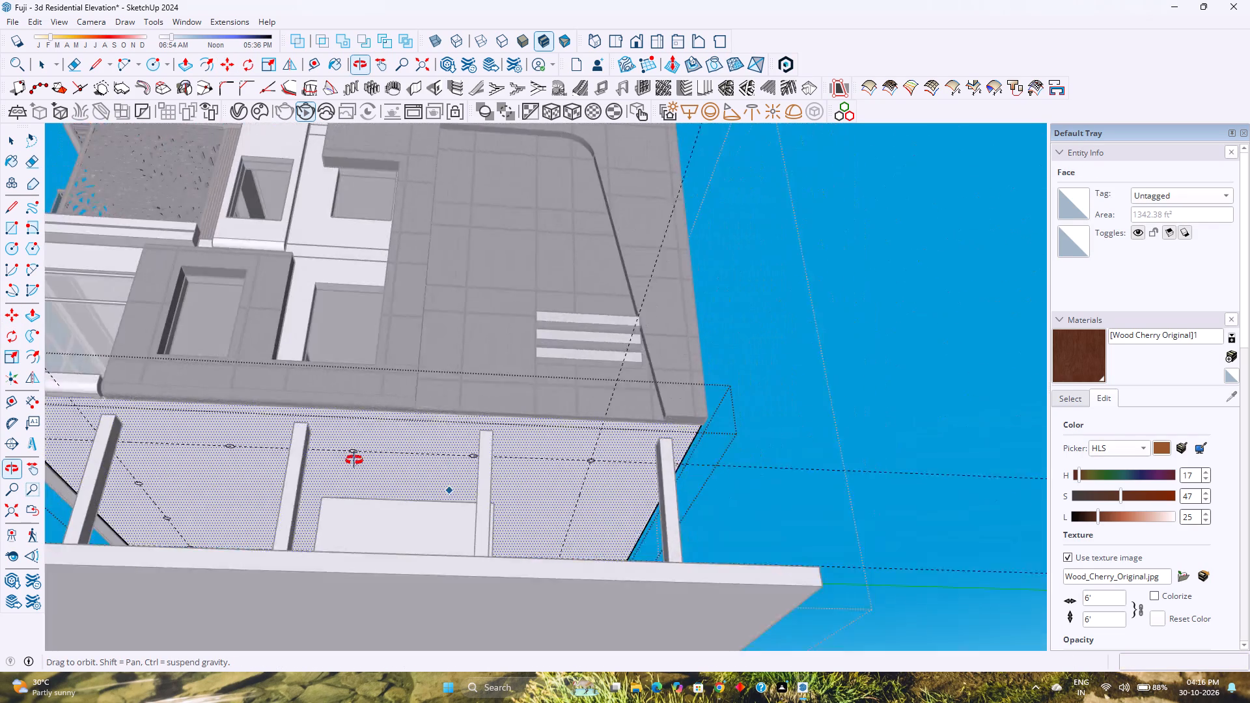
middle_click_drag(354, 460, 211, 460)
middle_click(211, 460)
middle_click_drag(262, 493, 669, 527)
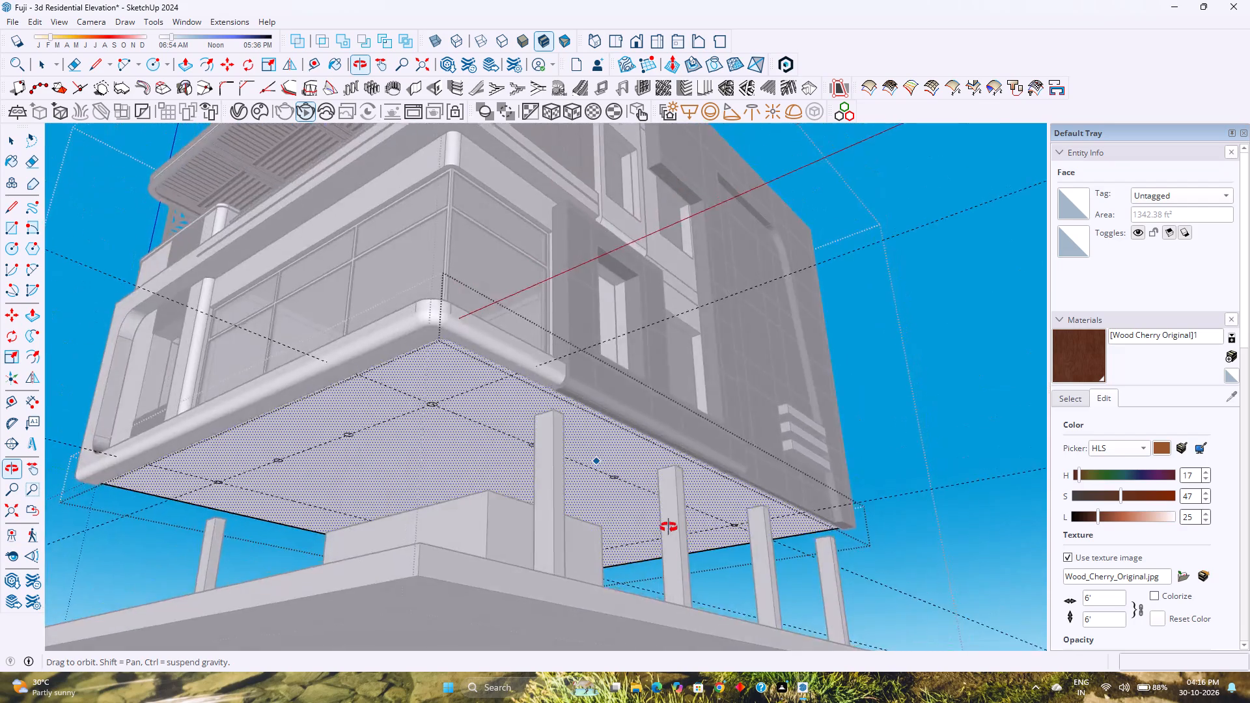
middle_click_drag(669, 527, 175, 489)
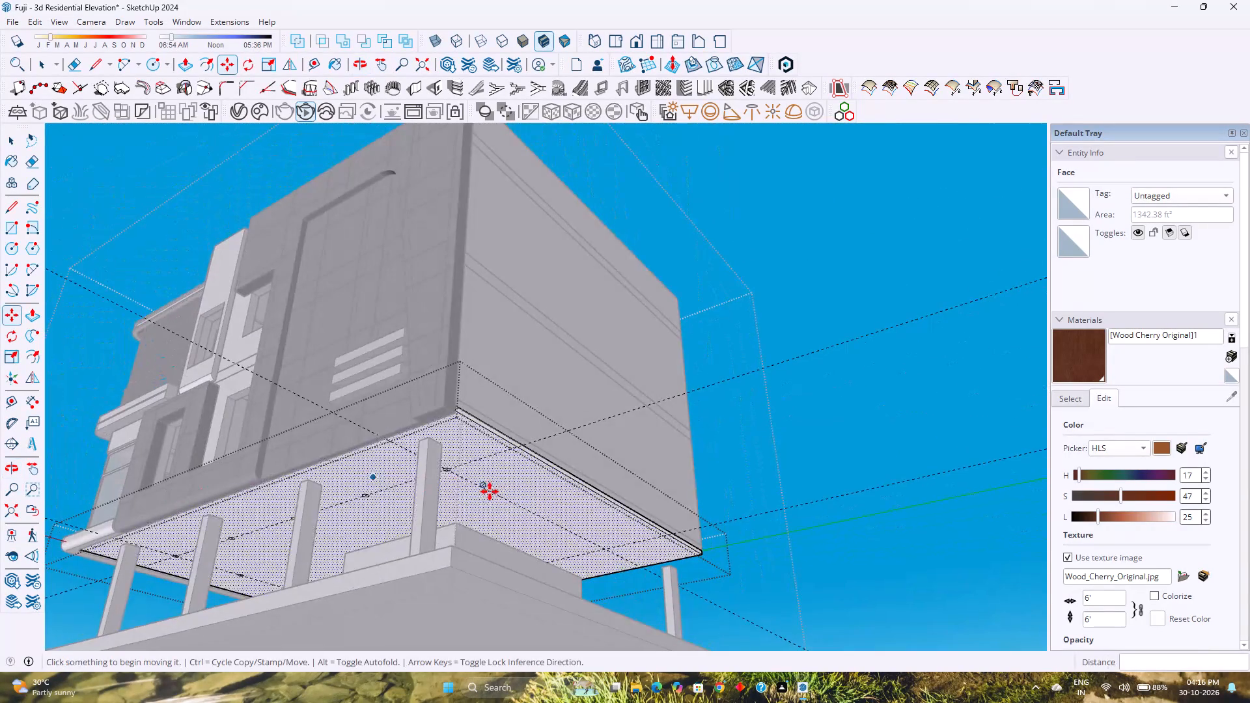
scroll(527, 501, "up", 5)
middle_click_drag(524, 505, 428, 515)
middle_click(428, 515)
key("space")
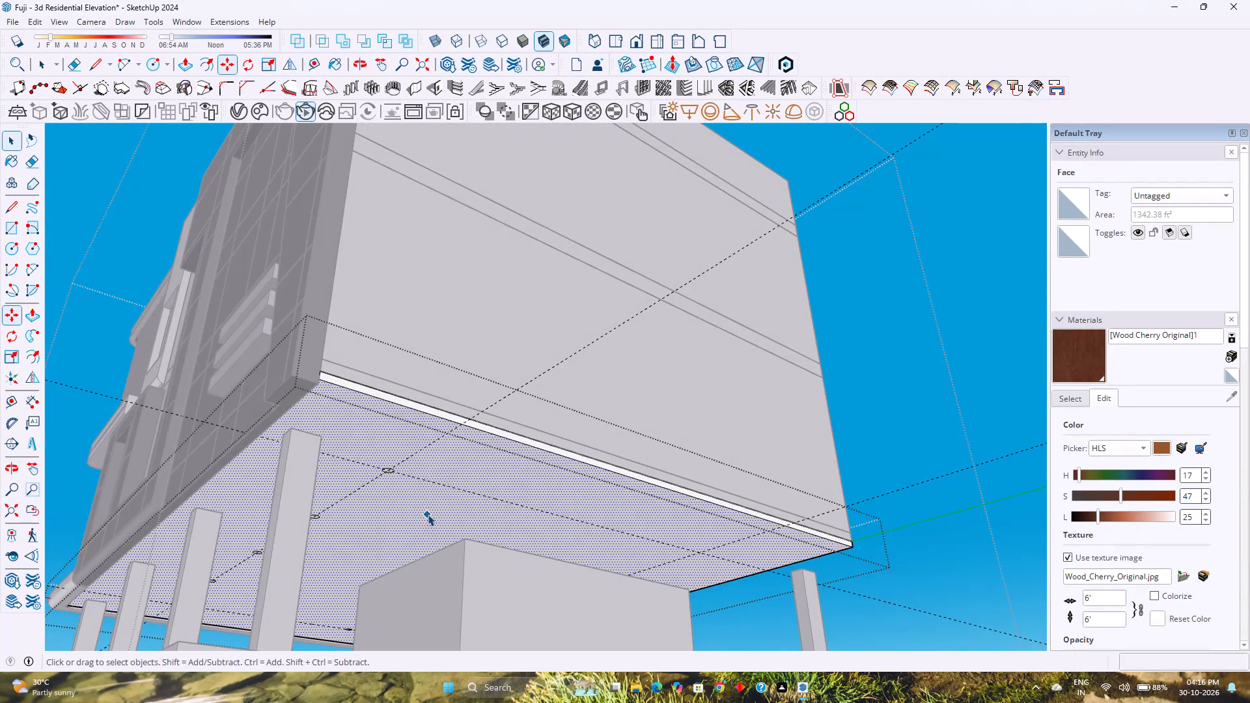
scroll(400, 489, "up", 19)
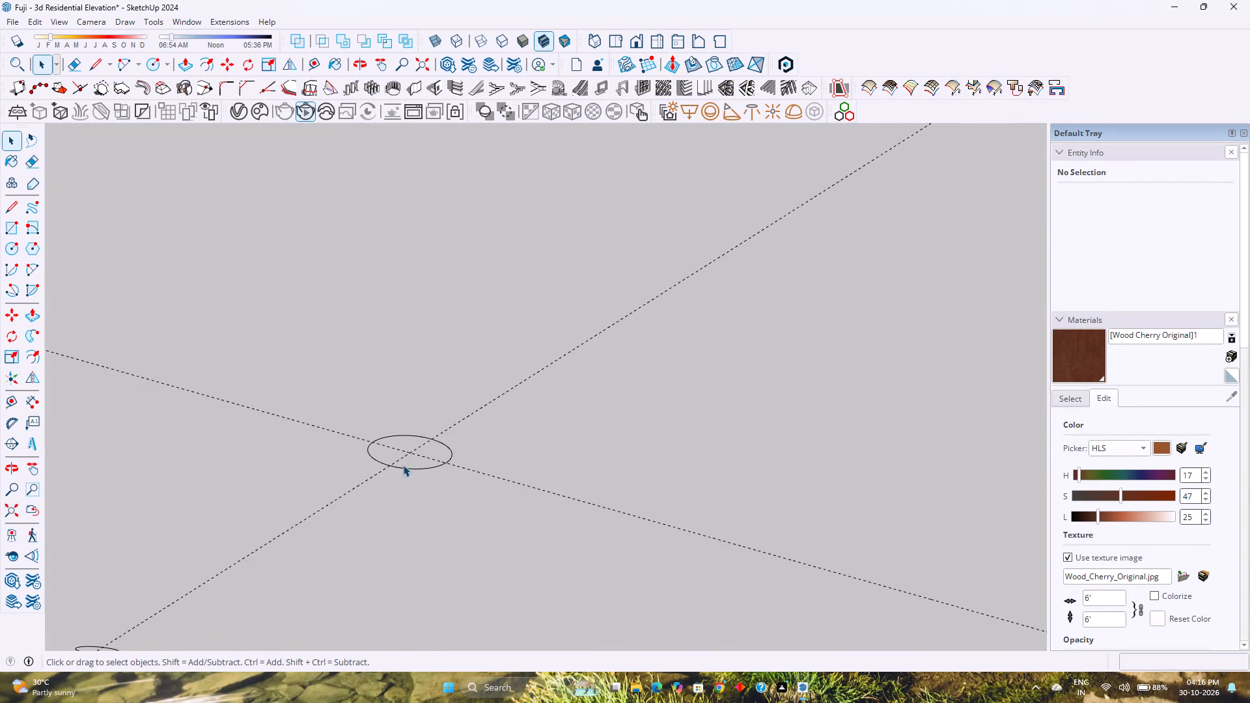
double_click(411, 462)
key("m")
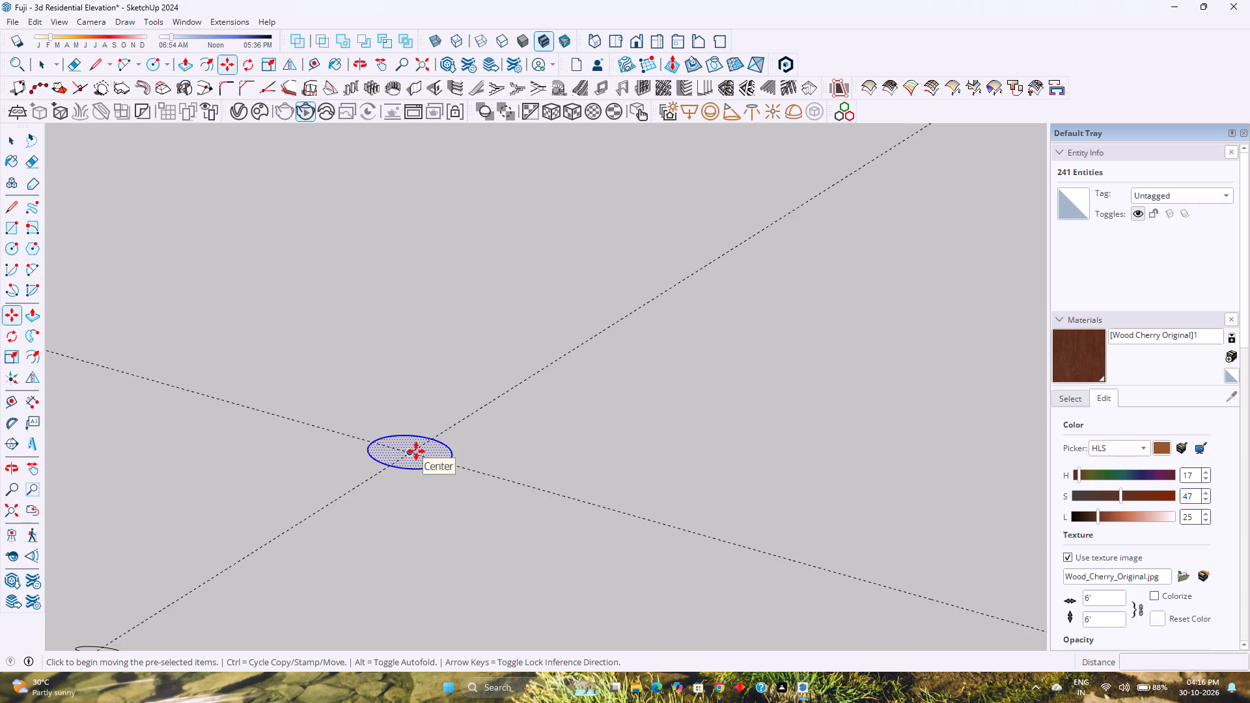
left_click(416, 451)
scroll(490, 465, "down", 17)
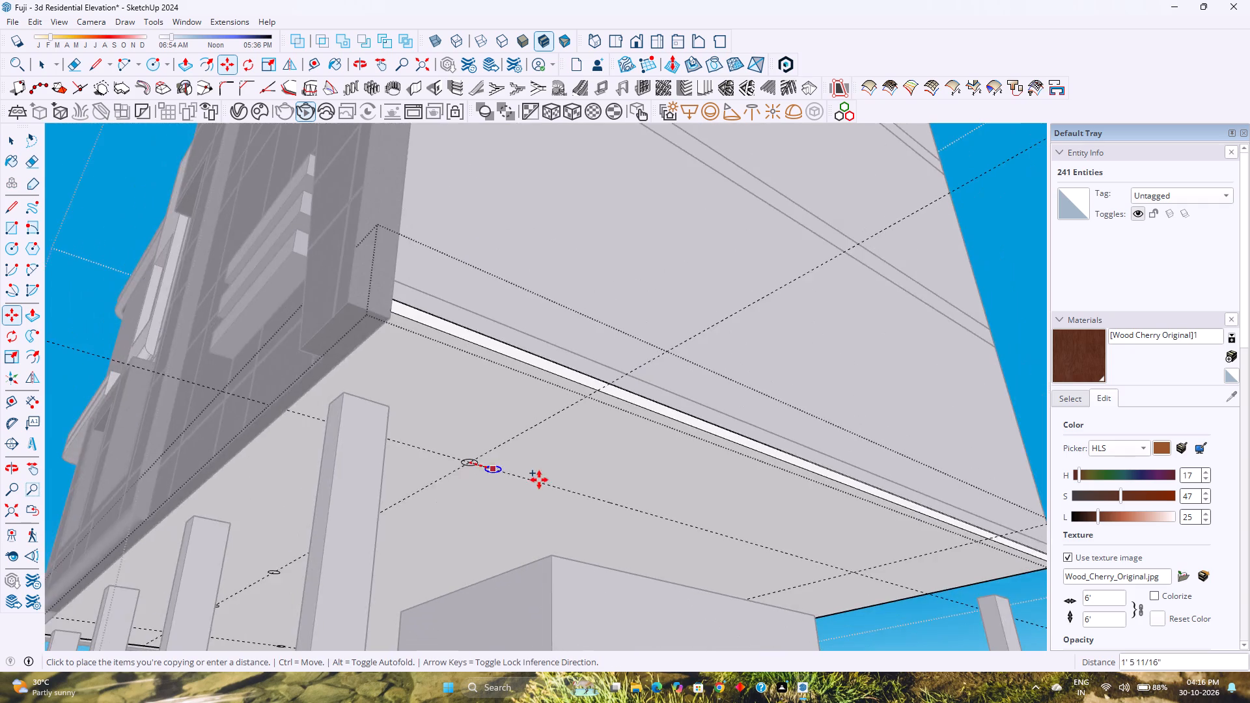
middle_click_drag(539, 480, 314, 444, "shift")
middle_click(314, 444, "shift")
scroll(680, 544, "up", 19)
middle_click_drag(686, 545, 619, 515)
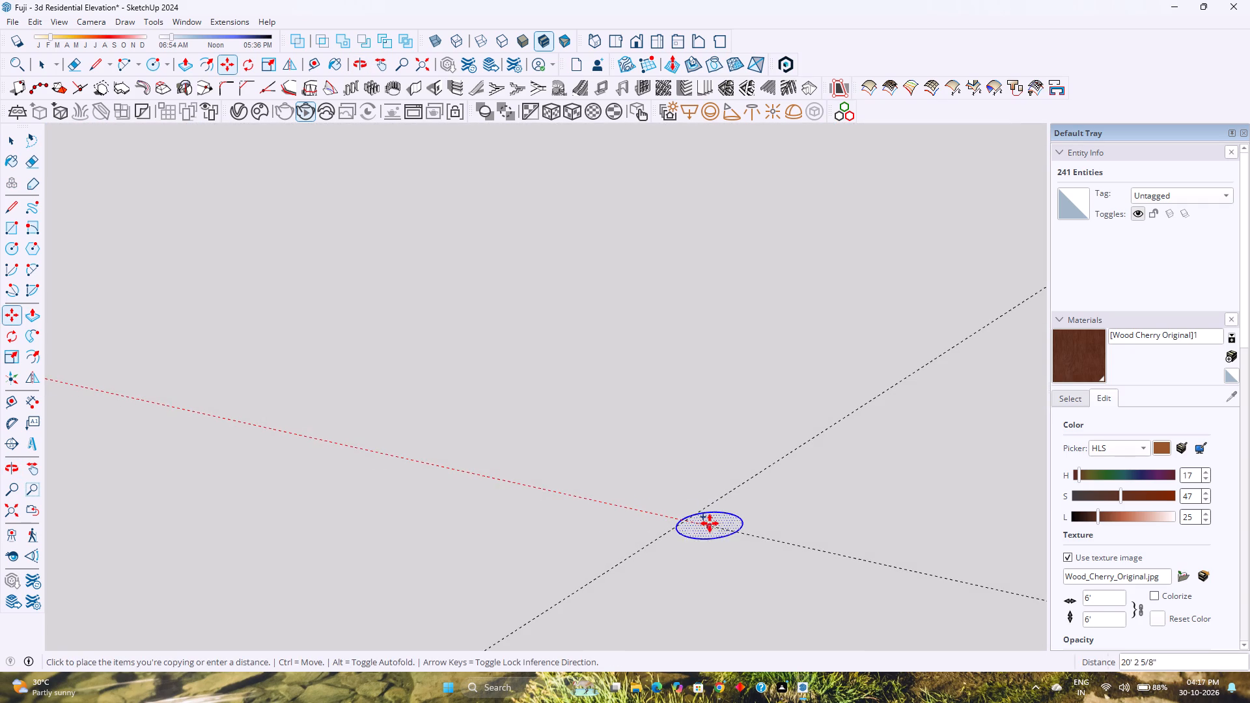
left_click(688, 522)
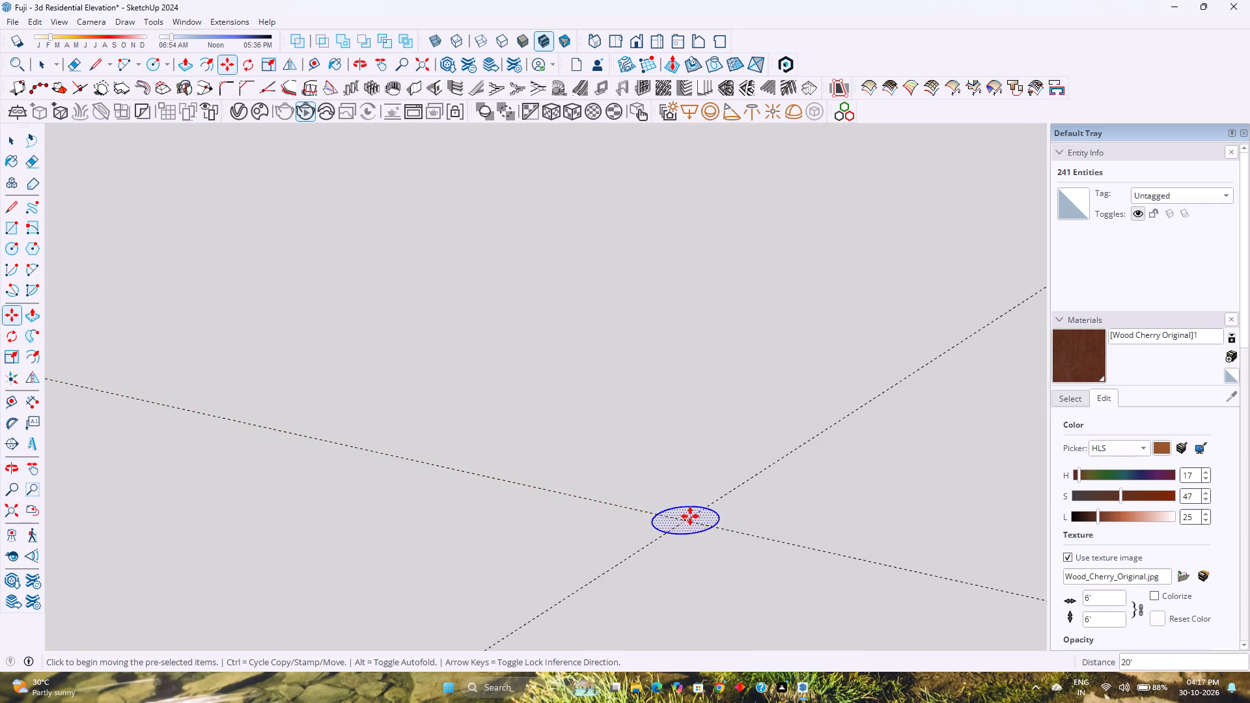
scroll(690, 516, "down", 20)
scroll(690, 516, "down", 2)
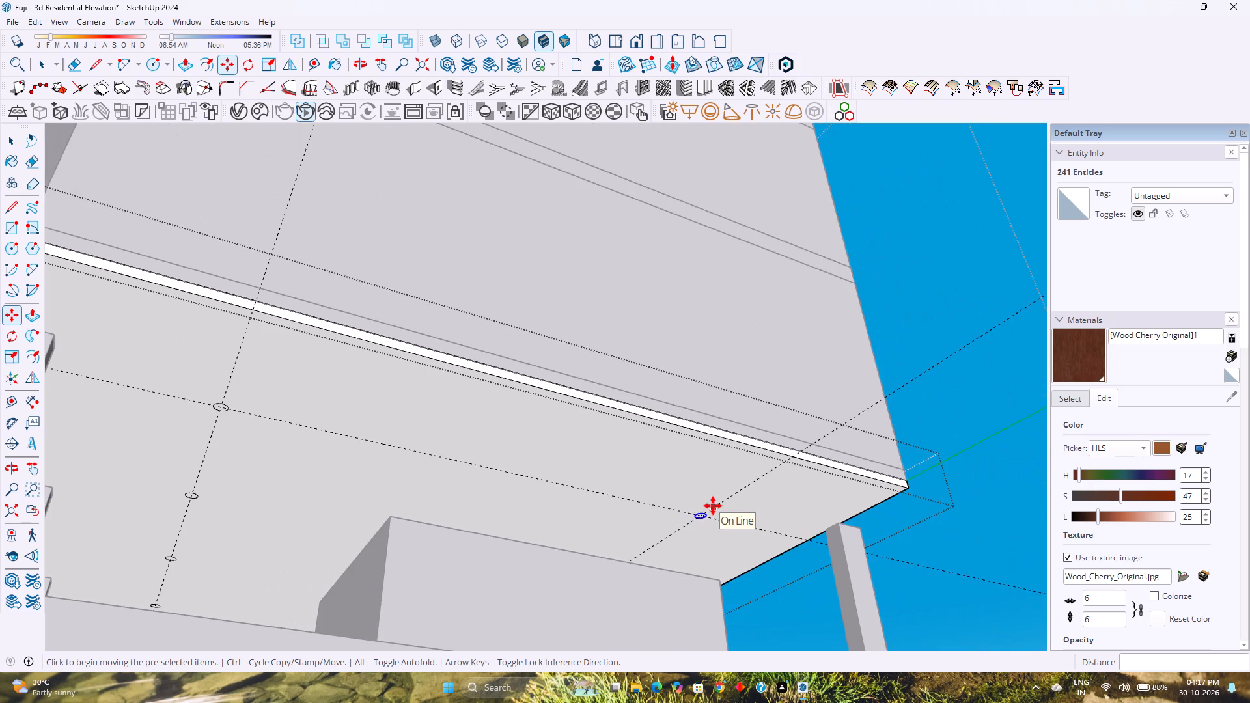
key("slash")
key("3")
key("Return")
Recess the circle at the front guide's crossing with the plain-side guide 1 inch into the slab's underside with Push/Pull.
scroll(710, 507, "down", 5)
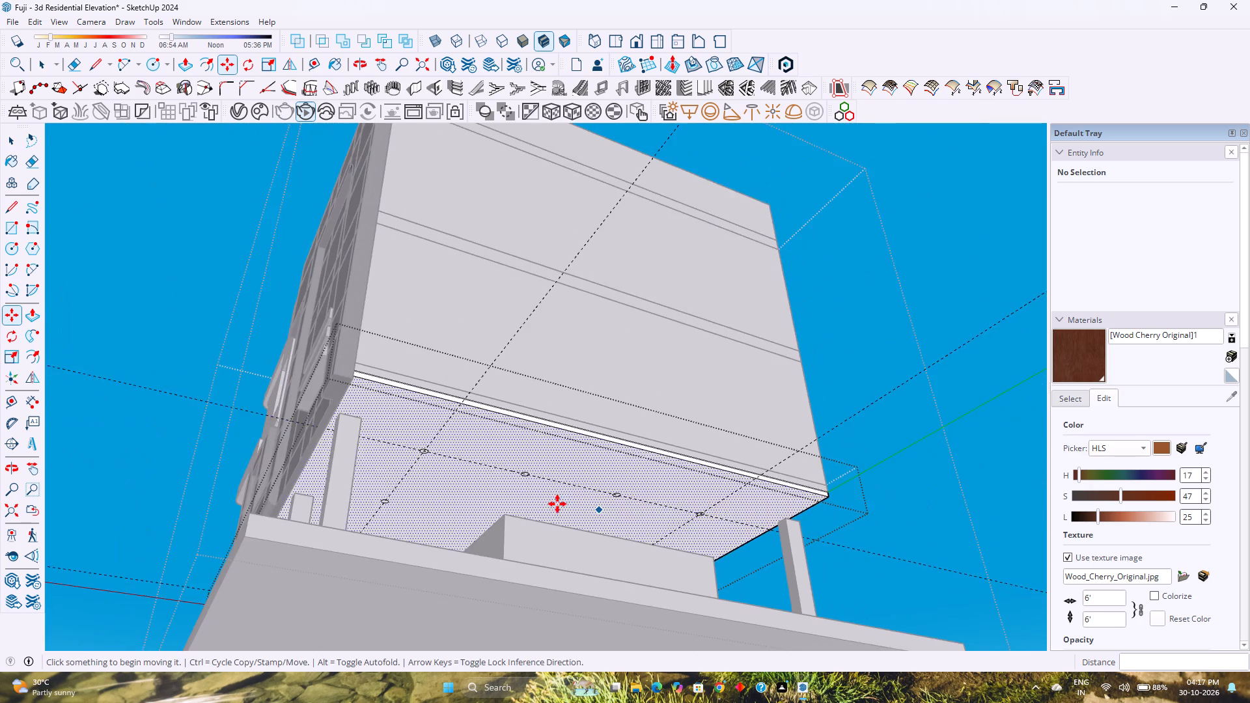
middle_click_drag(557, 504, 917, 614)
middle_click(917, 614)
key("space")
scroll(618, 537, "down", 4)
middle_click_drag(570, 563, 542, 562, "shift")
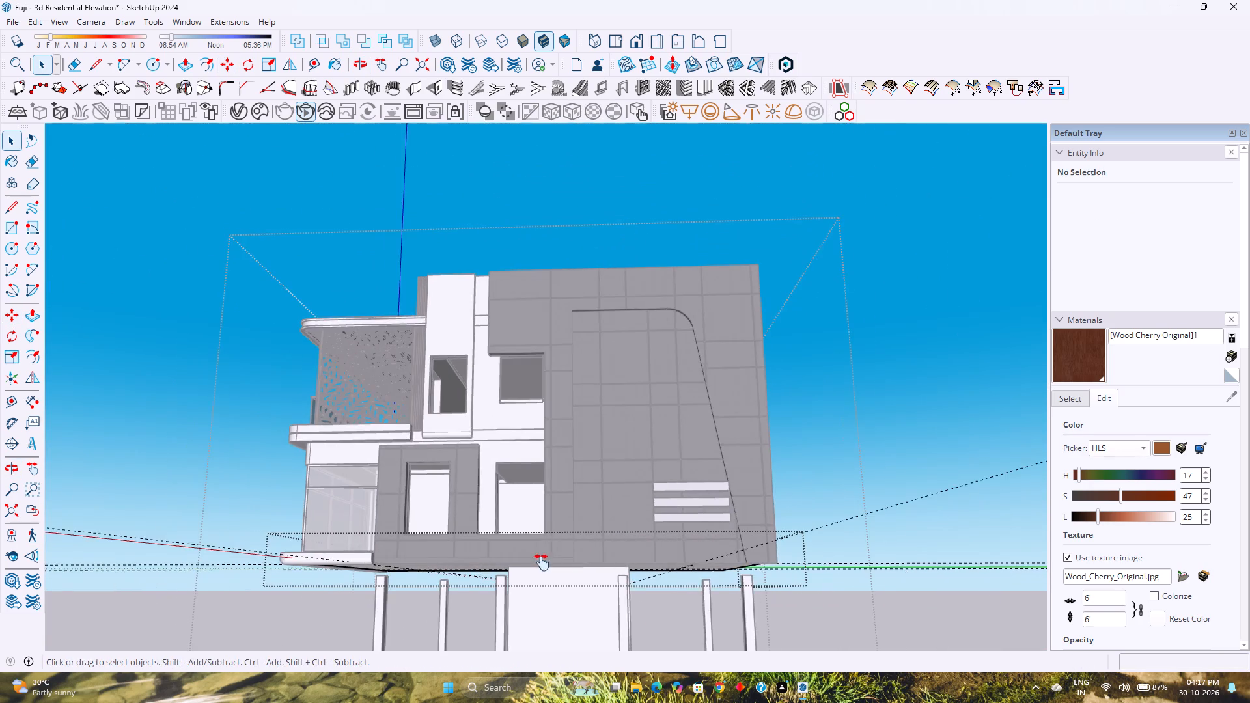
middle_click_drag(542, 562, 522, 561, "shift")
middle_click_drag(460, 560, 806, 573)
middle_click_drag(559, 577, 600, 511, "shift")
scroll(544, 540, "up", 4)
middle_click_drag(546, 535, 560, 523)
middle_click(560, 523)
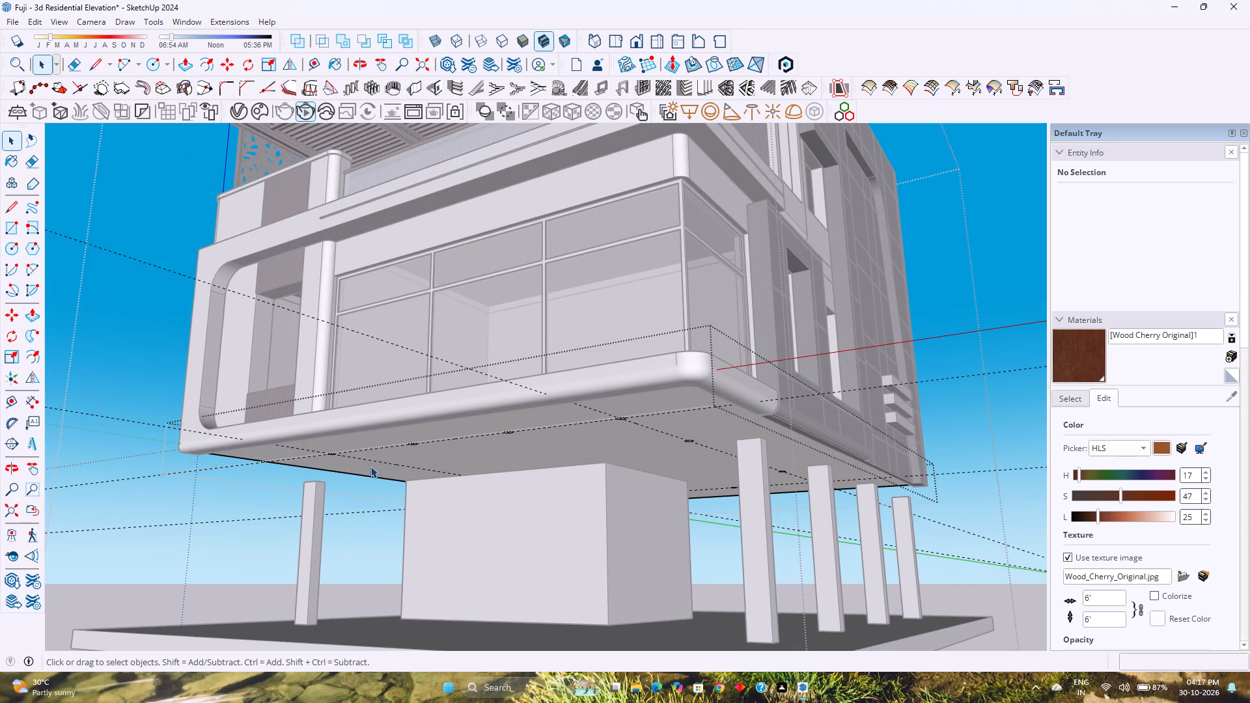
scroll(370, 466, "up", 18)
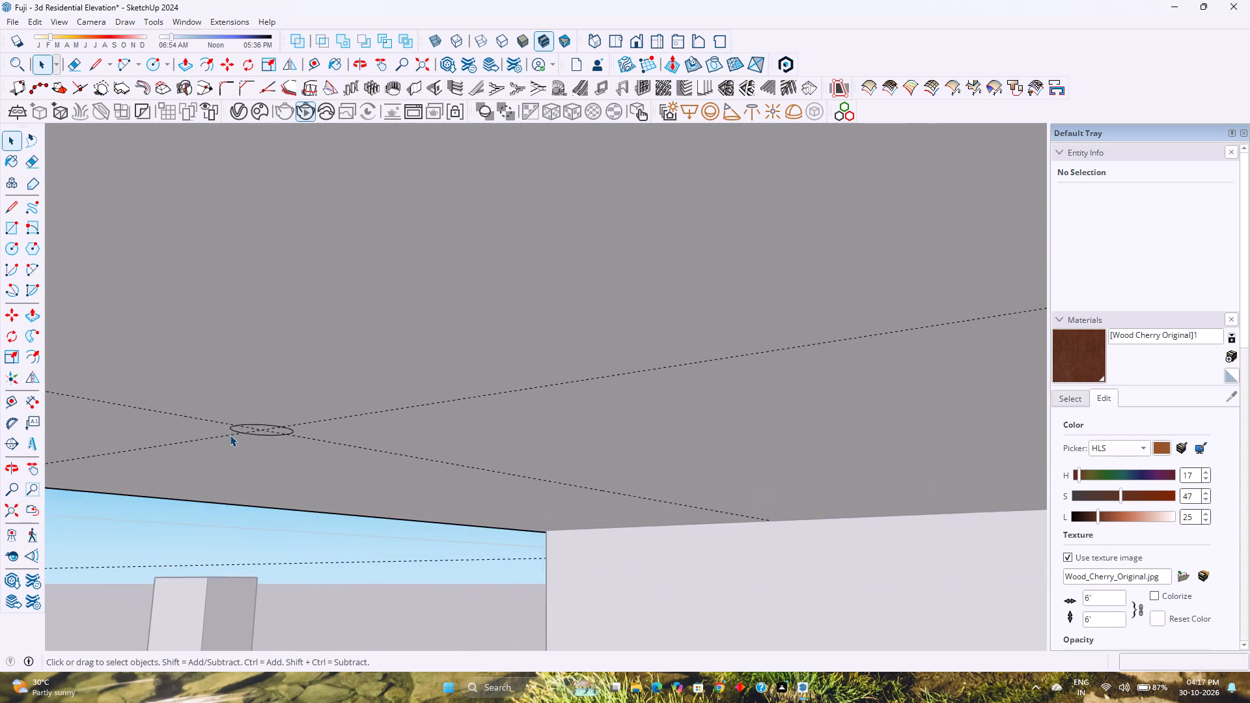
scroll(230, 435, "up", 2)
middle_click_drag(230, 435, 355, 389)
middle_click(355, 389)
key("p")
scroll(262, 402, "up", 5)
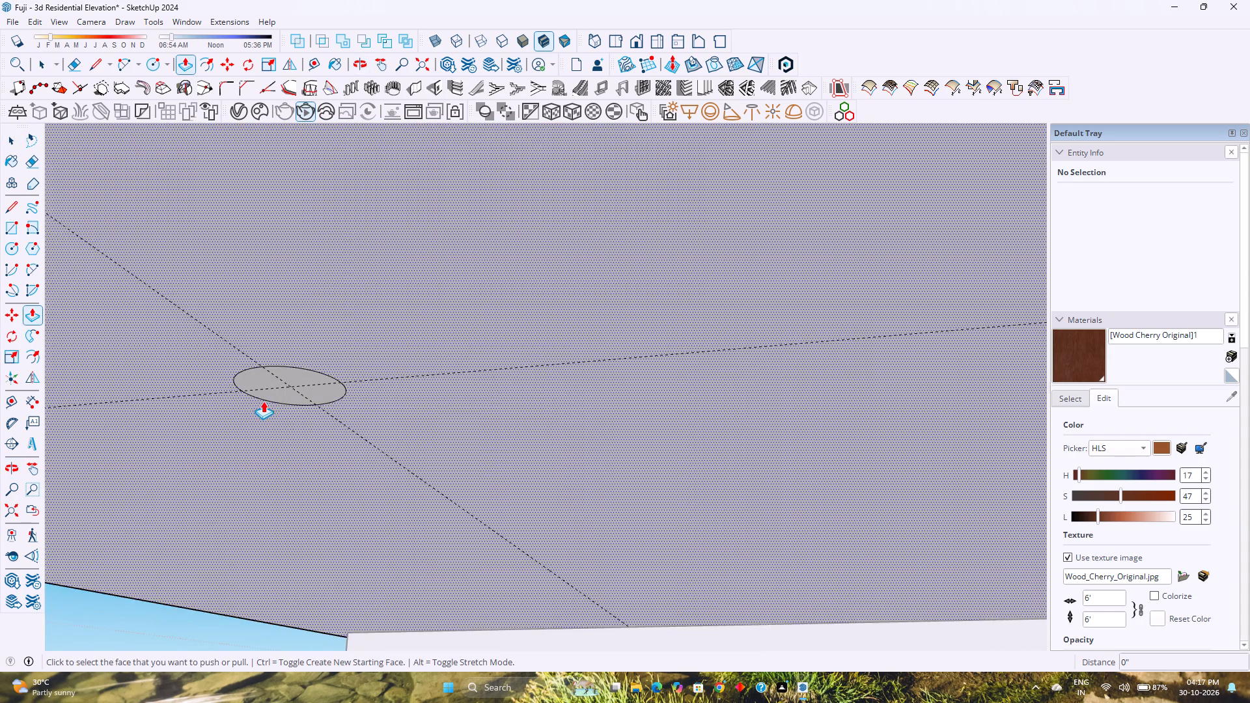
scroll(263, 401, "up", 1)
left_click(271, 398)
key("1")
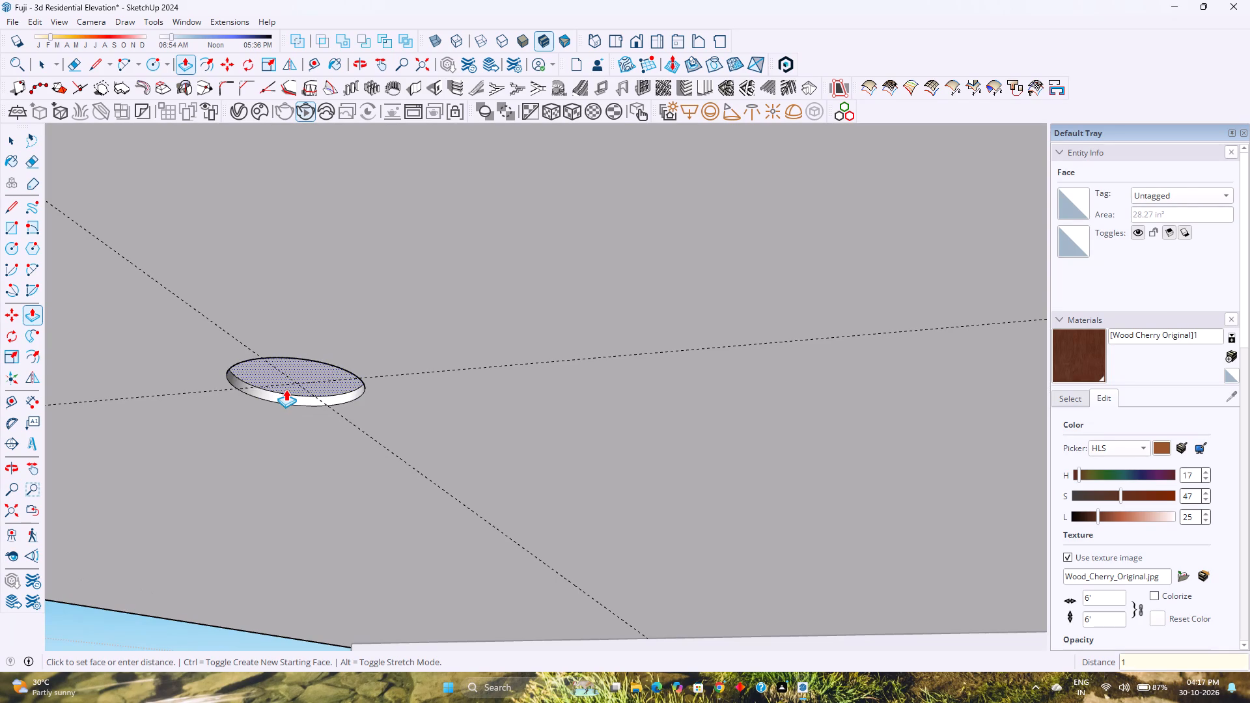
key("Return")
Repeat the 1-inch Push/Pull recess on the two intermediate circles along the front guide.
scroll(286, 389, "down", 7)
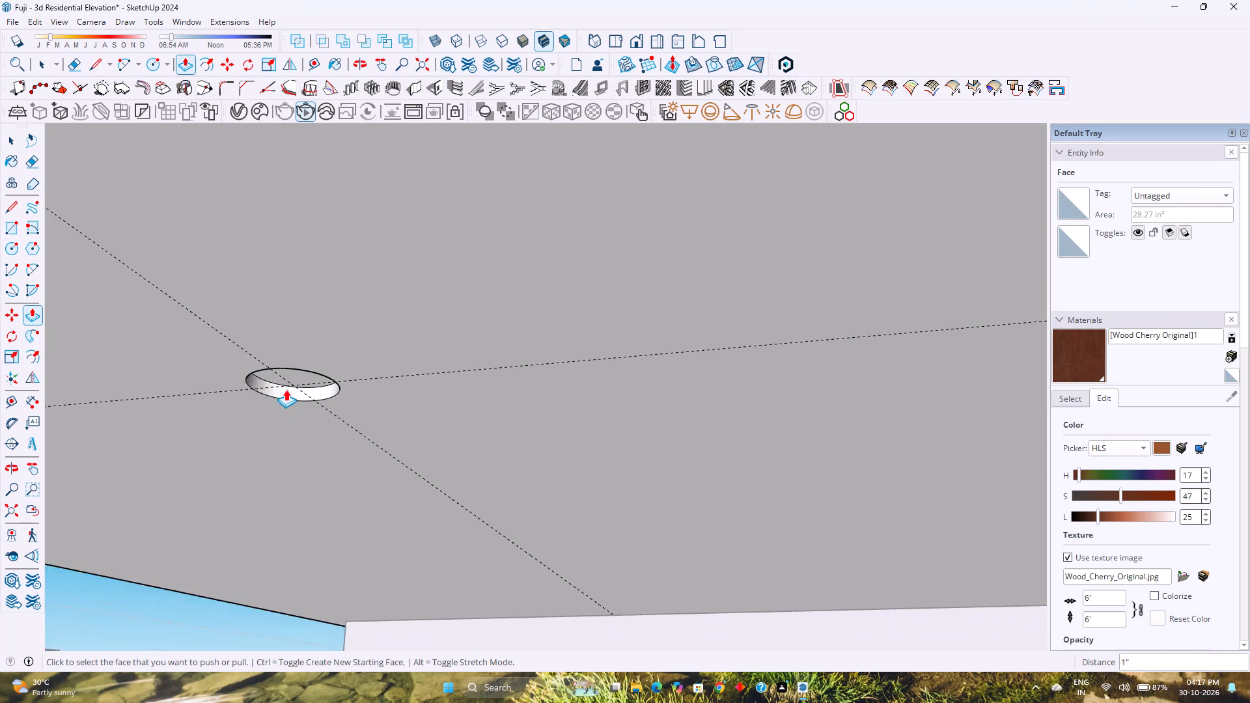
scroll(286, 389, "down", 13)
scroll(287, 387, "up", 9)
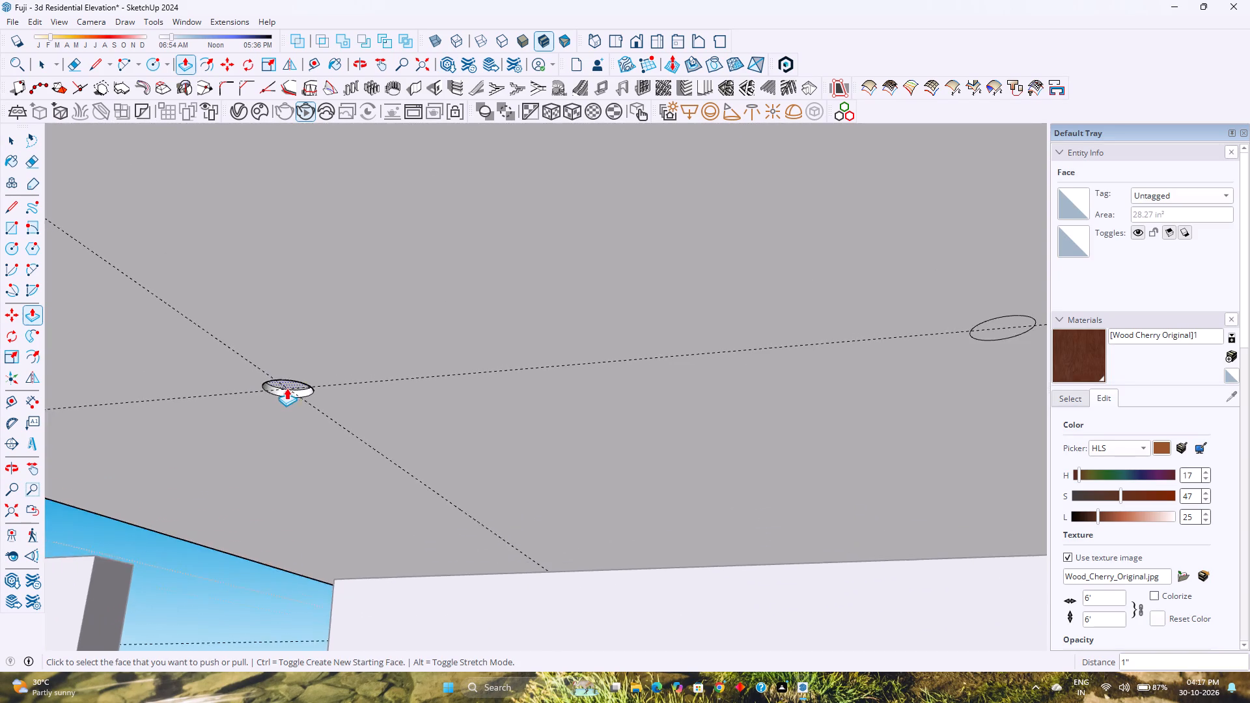
scroll(286, 388, "up", 6)
middle_click_drag(558, 422, 221, 418, "shift")
middle_click(219, 418, "shift")
scroll(218, 413, "down", 8)
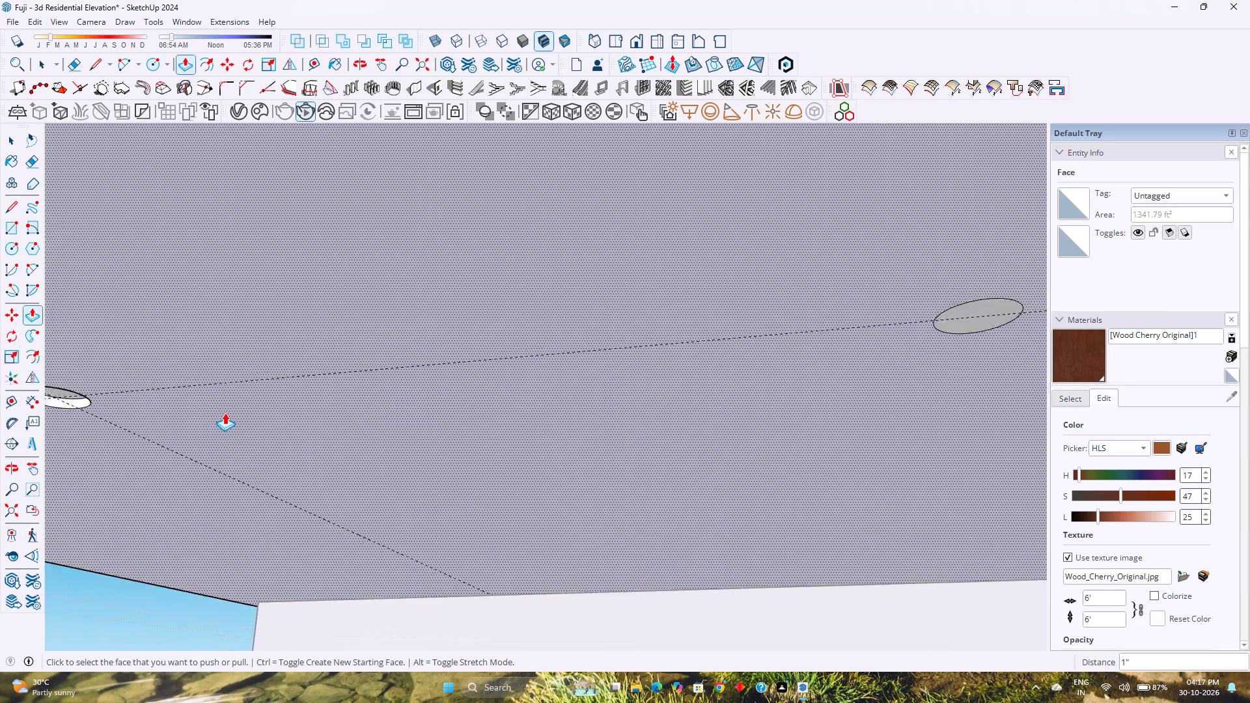
scroll(225, 413, "down", 7)
middle_click_drag(479, 413, 354, 415, "shift")
middle_click(354, 415, "shift")
scroll(445, 379, "up", 12)
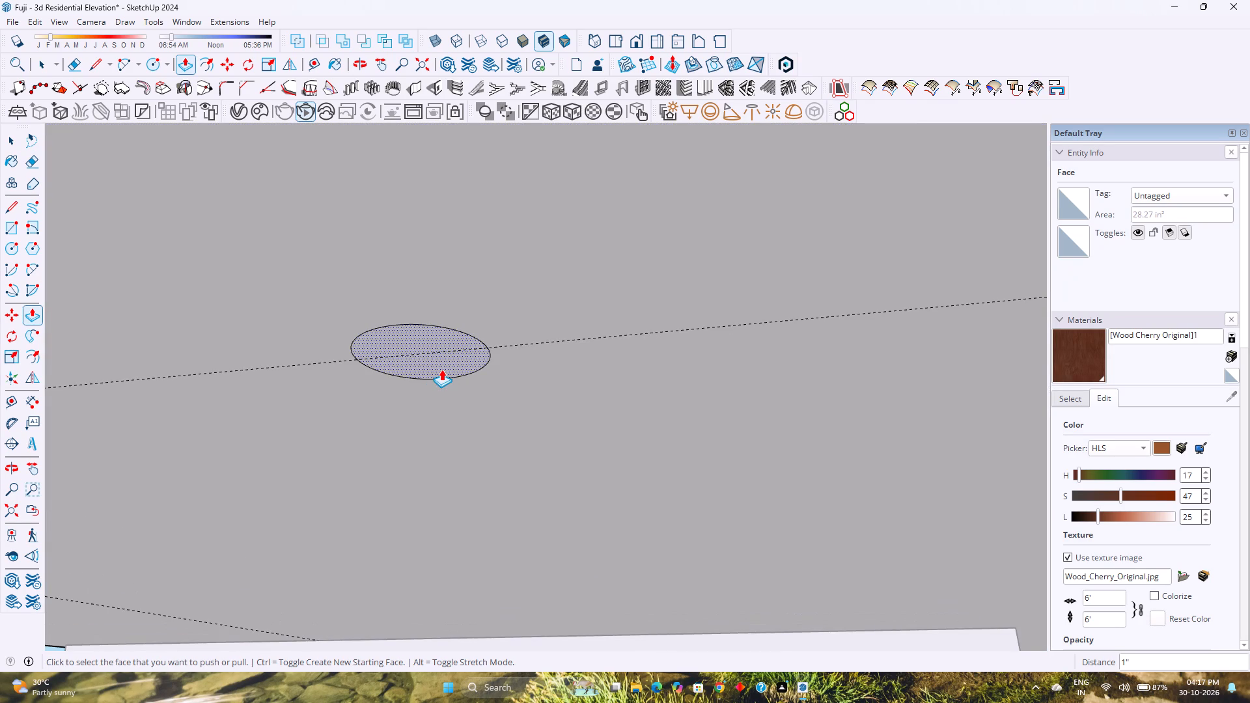
double_click(441, 369)
scroll(441, 369, "down", 17)
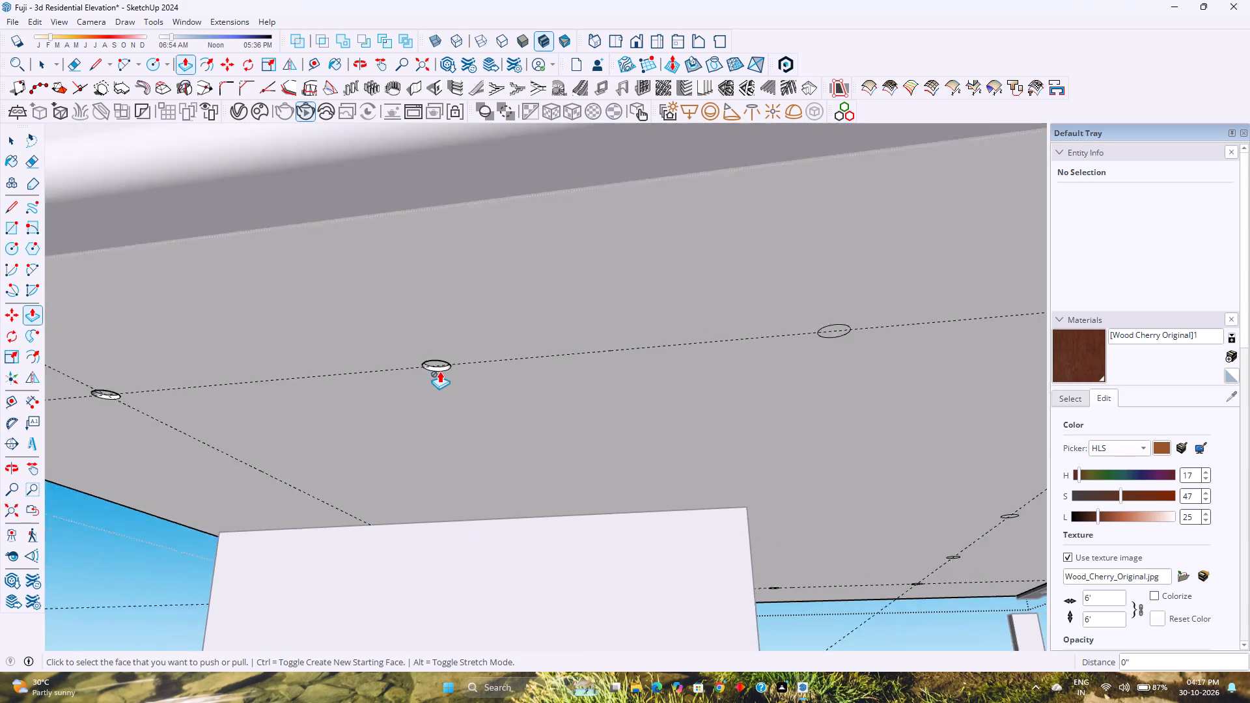
middle_click_drag(598, 393, 314, 430, "shift")
scroll(469, 368, "up", 7)
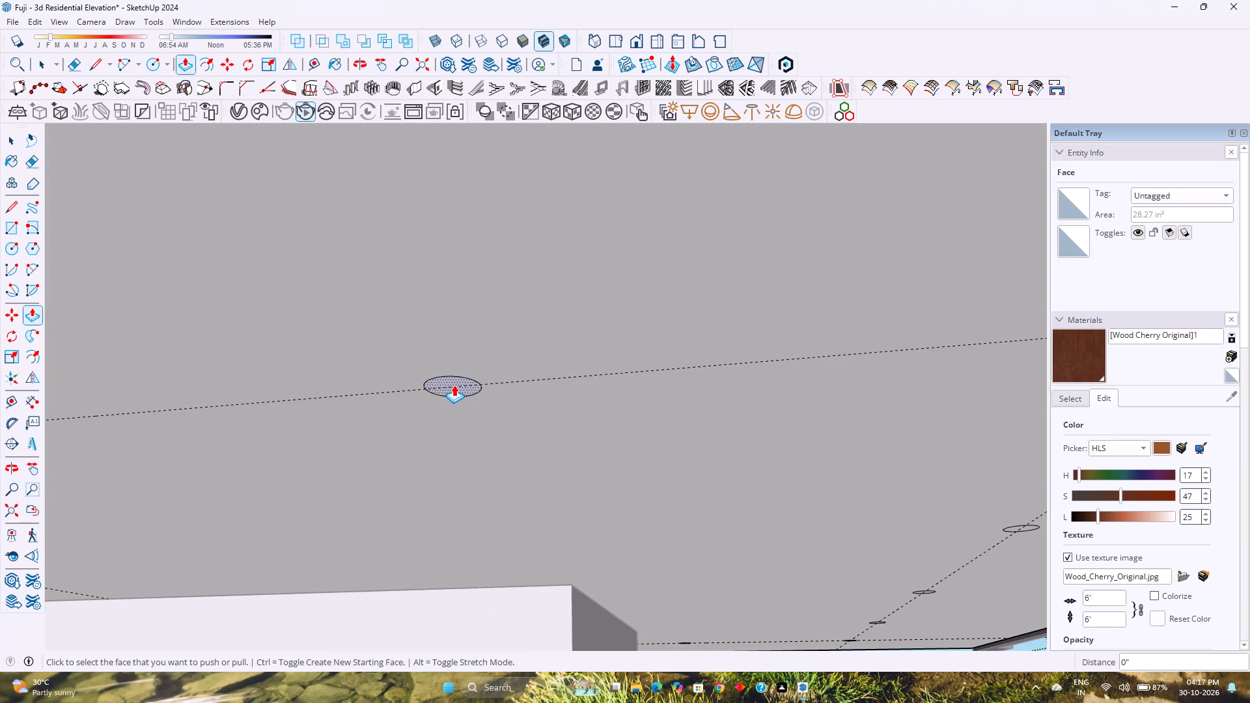
double_click(454, 384)
Repeat the 1-inch recess on the circle at the front guide's crossing with the column-side guide.
scroll(454, 384, "down", 14)
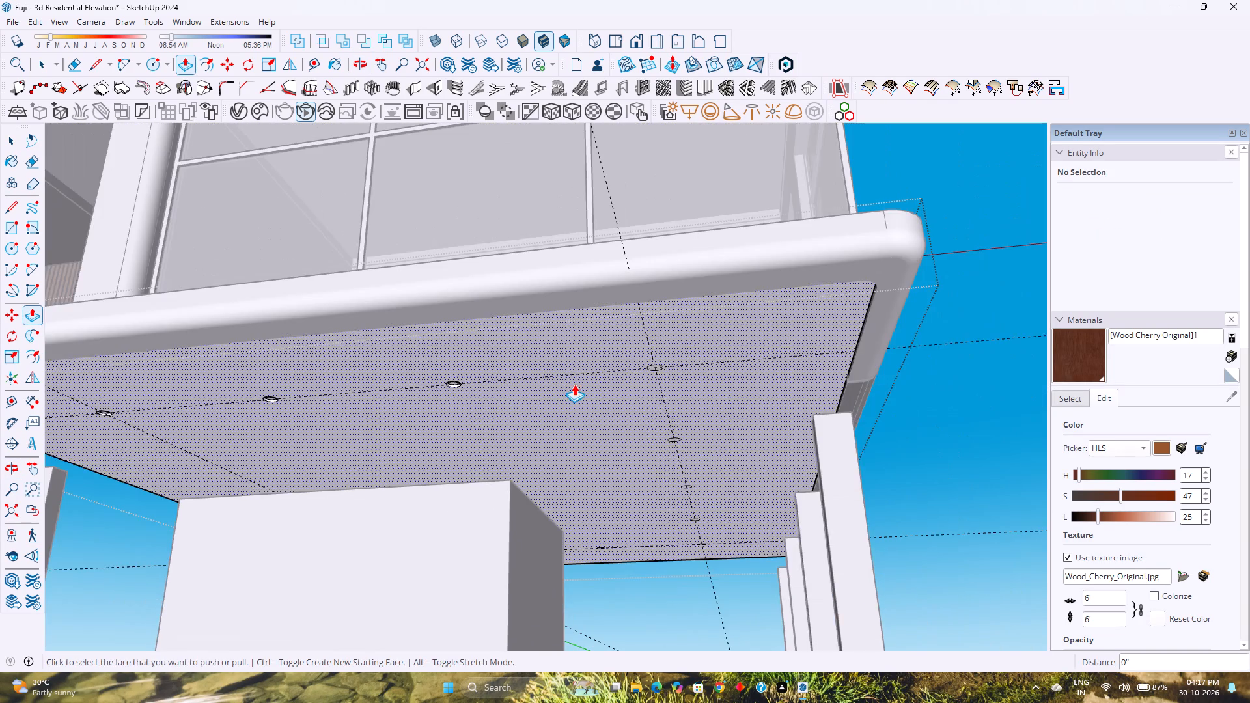
middle_click_drag(568, 388, 458, 428, "shift")
middle_click(458, 428, "shift")
scroll(534, 410, "up", 12)
double_click(535, 410)
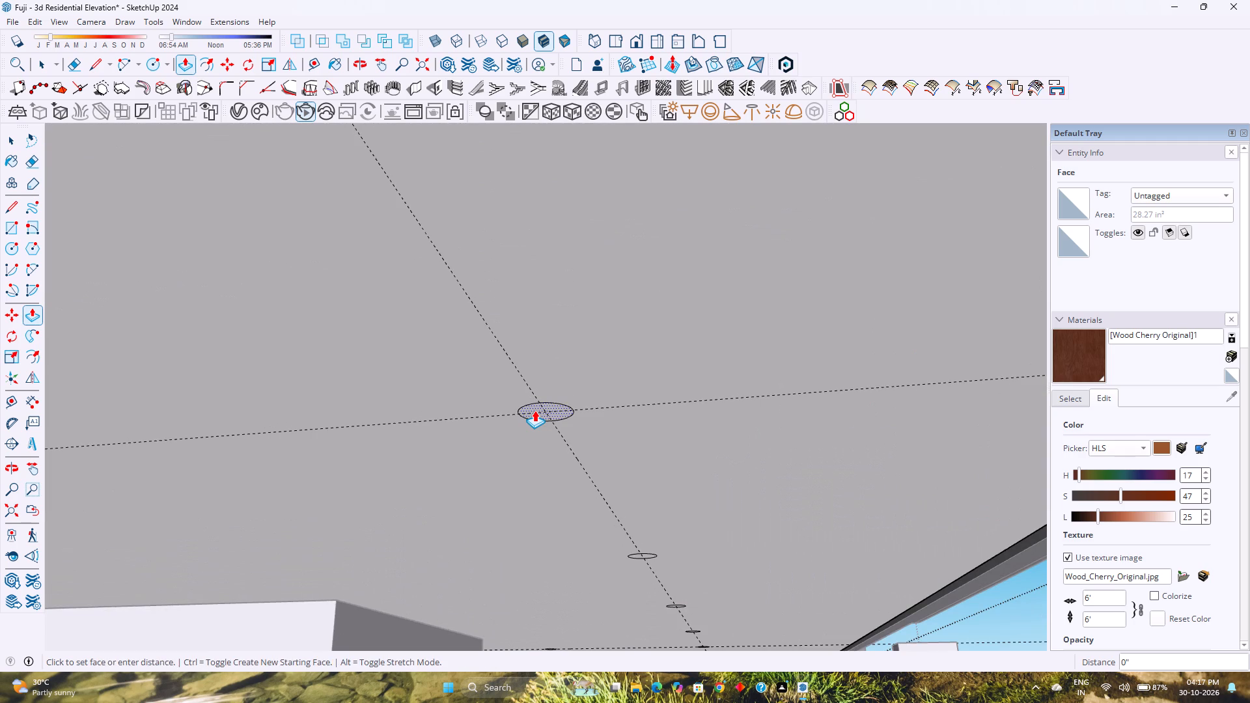
Repeat the 1-inch recess on the first two intermediate circles behind the front crossing along the column-side guide.
scroll(567, 430, "down", 4)
middle_click_drag(575, 439, 443, 368, "shift")
middle_click(441, 367, "shift")
scroll(550, 497, "up", 2)
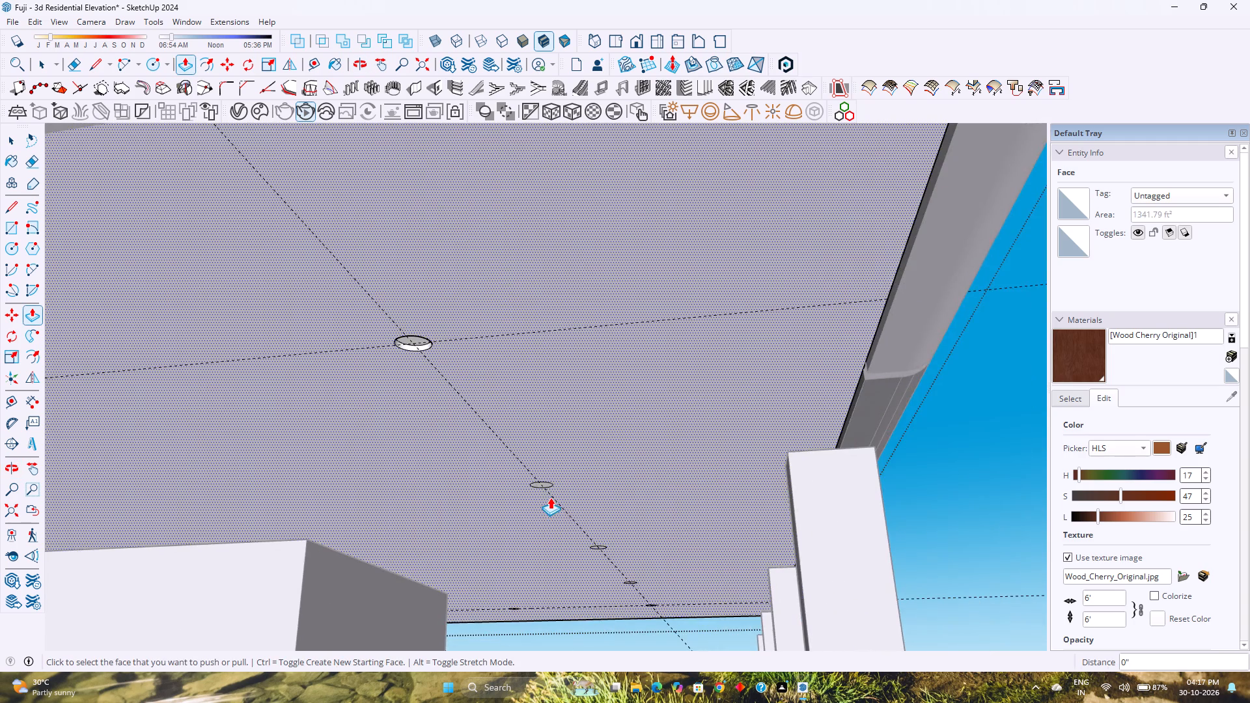
scroll(550, 497, "up", 9)
double_click(538, 469)
scroll(538, 469, "down", 5)
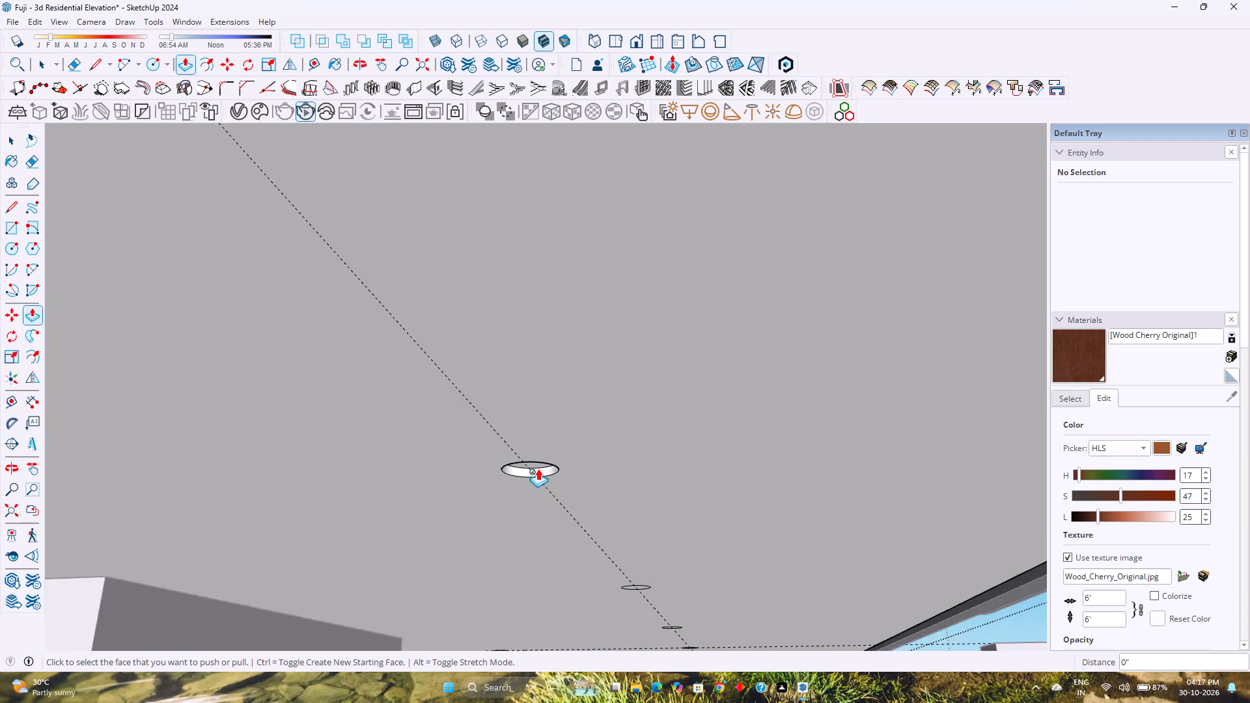
scroll(538, 469, "down", 10)
middle_click_drag(544, 479, 487, 431, "shift")
middle_click(487, 431, "shift")
scroll(559, 497, "up", 7)
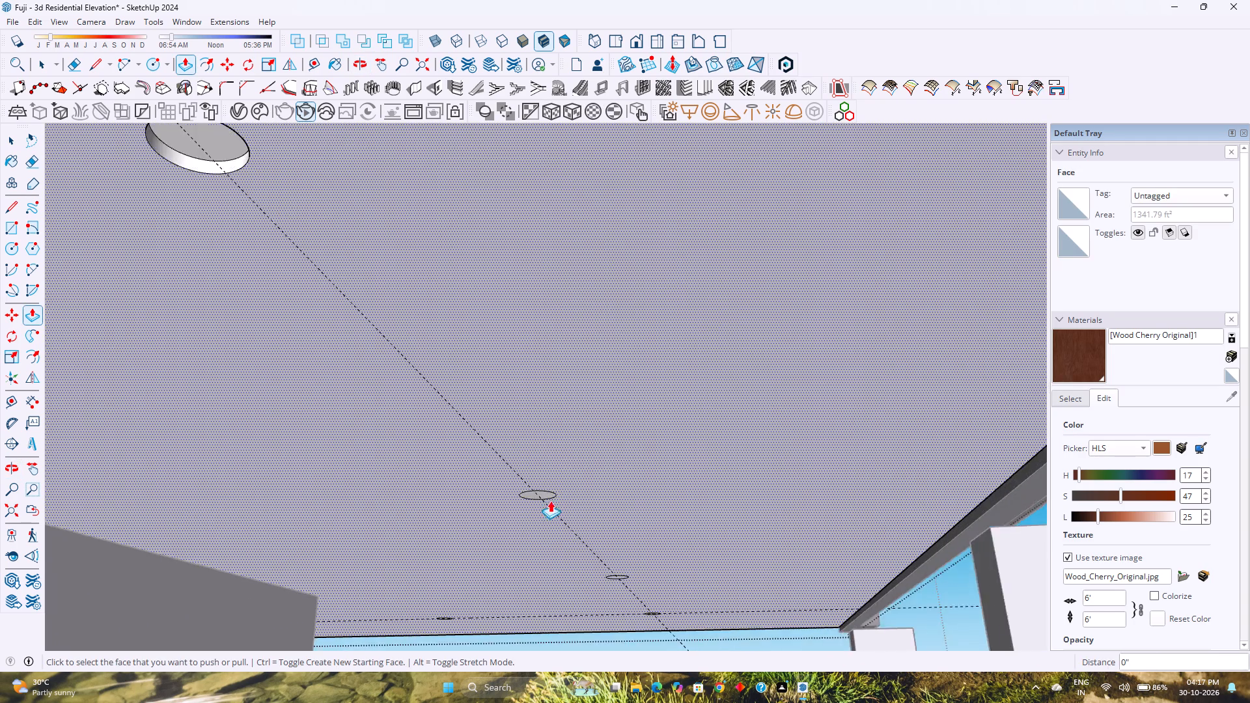
scroll(550, 501, "up", 7)
double_click(530, 489)
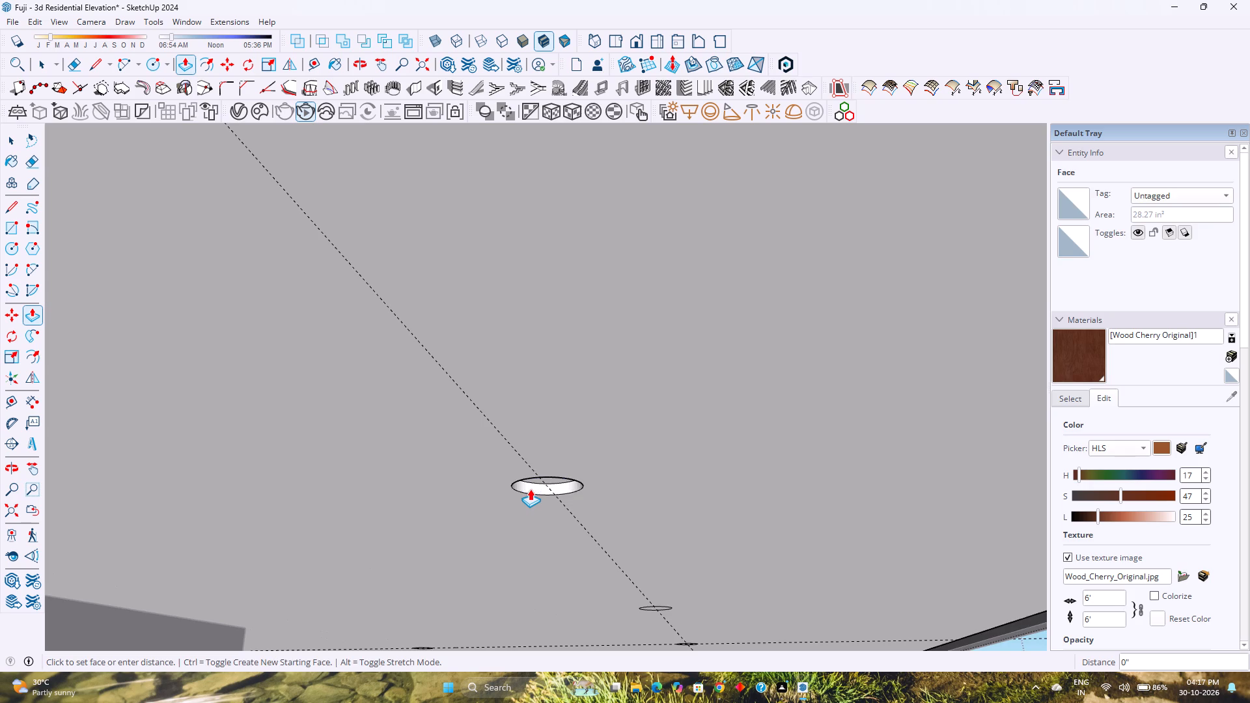
Repeat the 1-inch recess on the column-side guide's last intermediate circle and the circle at its rear guide crossing.
scroll(531, 488, "down", 9)
middle_click_drag(566, 519, 508, 440, "shift")
middle_click(508, 439, "shift")
scroll(580, 536, "up", 3)
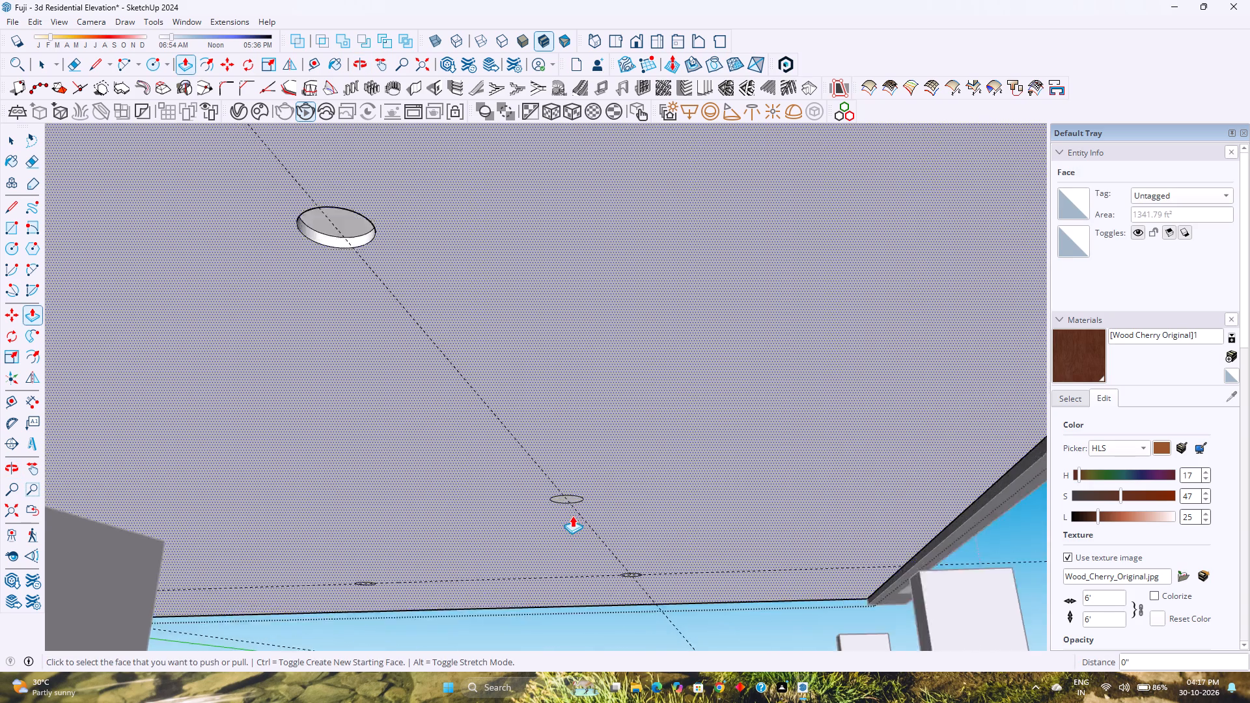
scroll(572, 516, "up", 11)
double_click(541, 487)
scroll(556, 496, "down", 5)
middle_click_drag(581, 521, 576, 518, "shift")
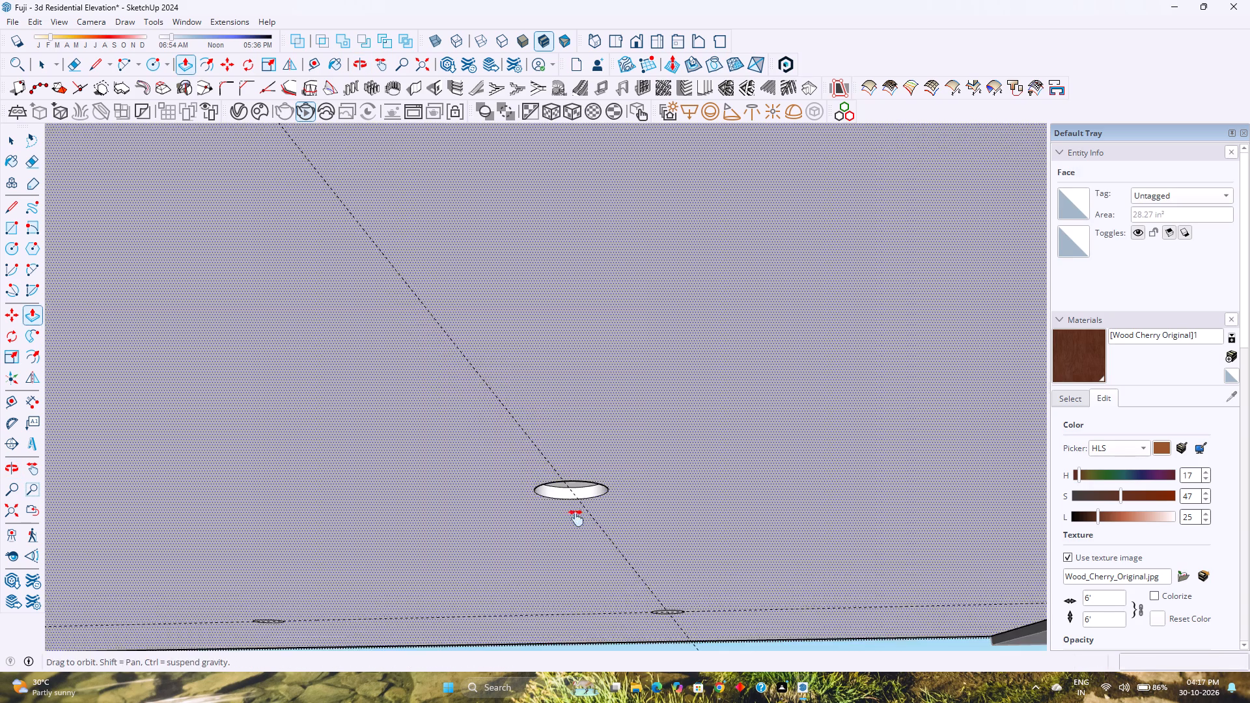
middle_click_drag(576, 518, 486, 422, "shift")
middle_click(486, 422, "shift")
scroll(615, 565, "up", 14)
middle_click_drag(611, 568, 574, 555)
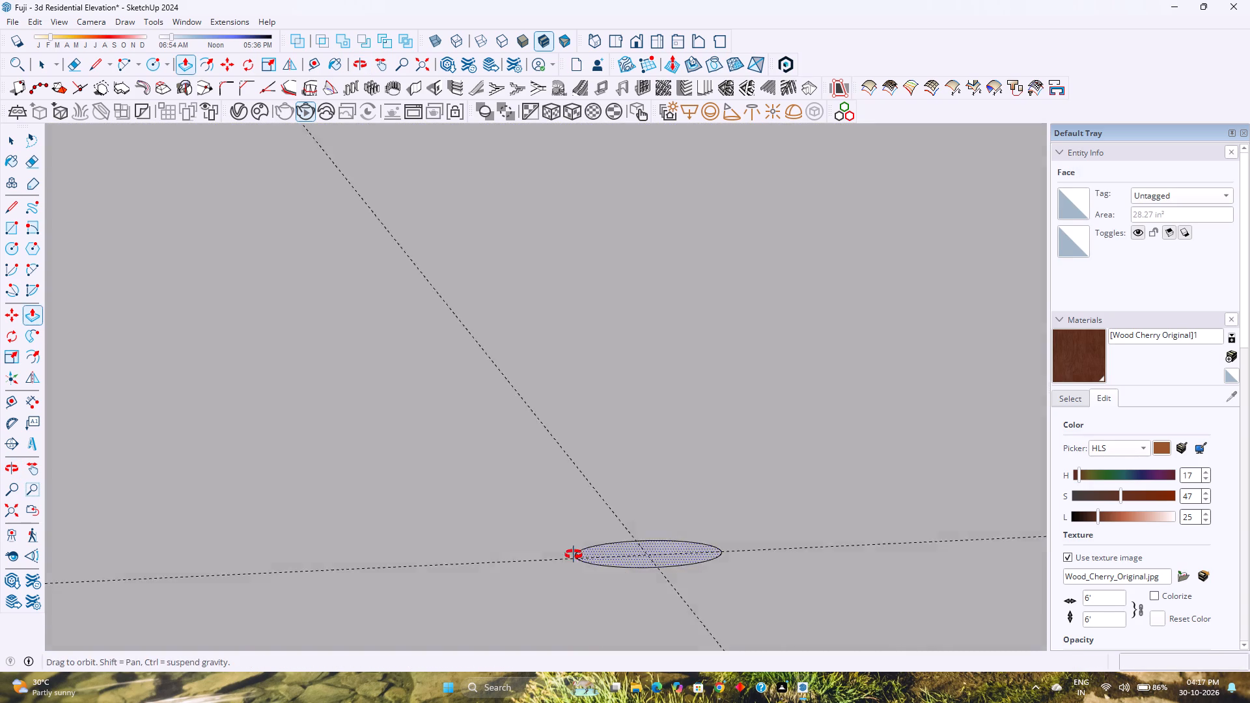
middle_click_drag(574, 555, 528, 545)
middle_click(528, 545)
double_click(638, 550)
Repeat the 1-inch recess on the two intermediate circles along the rear guide.
scroll(638, 550, "down", 4)
middle_click_drag(496, 564, 570, 476, "shift")
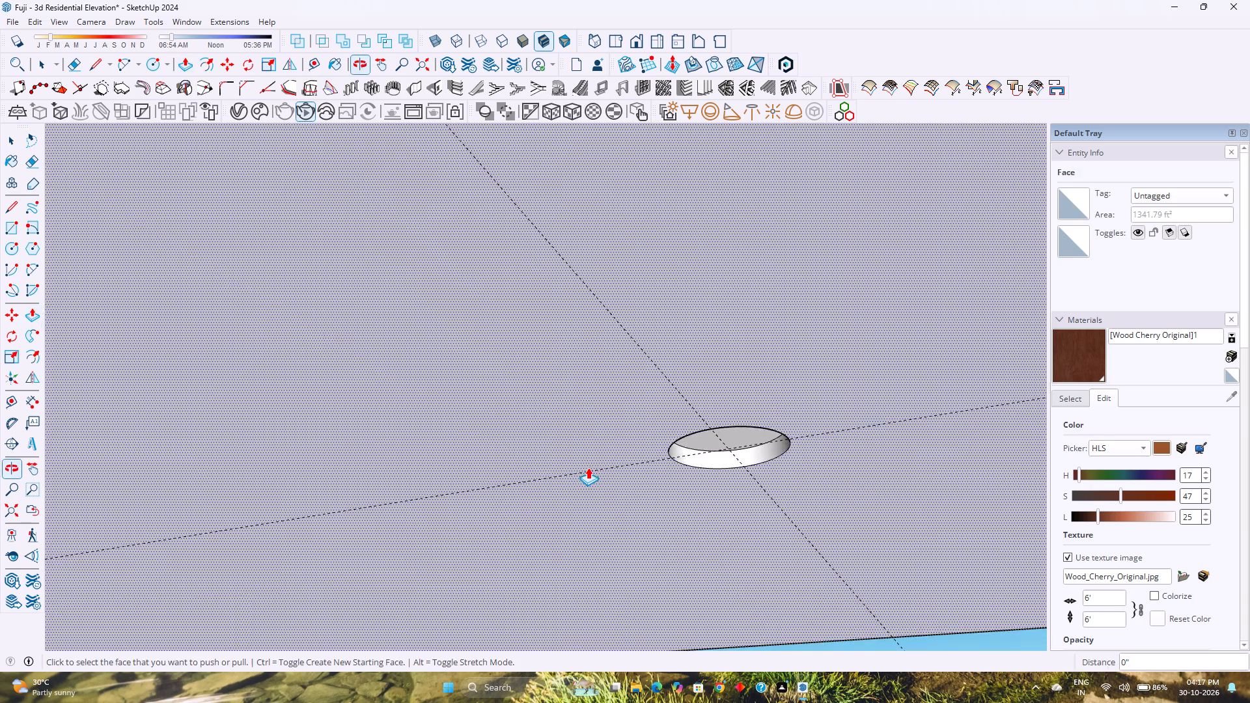
scroll(588, 467, "down", 9)
middle_click_drag(415, 506, 840, 428, "shift")
scroll(497, 463, "up", 7)
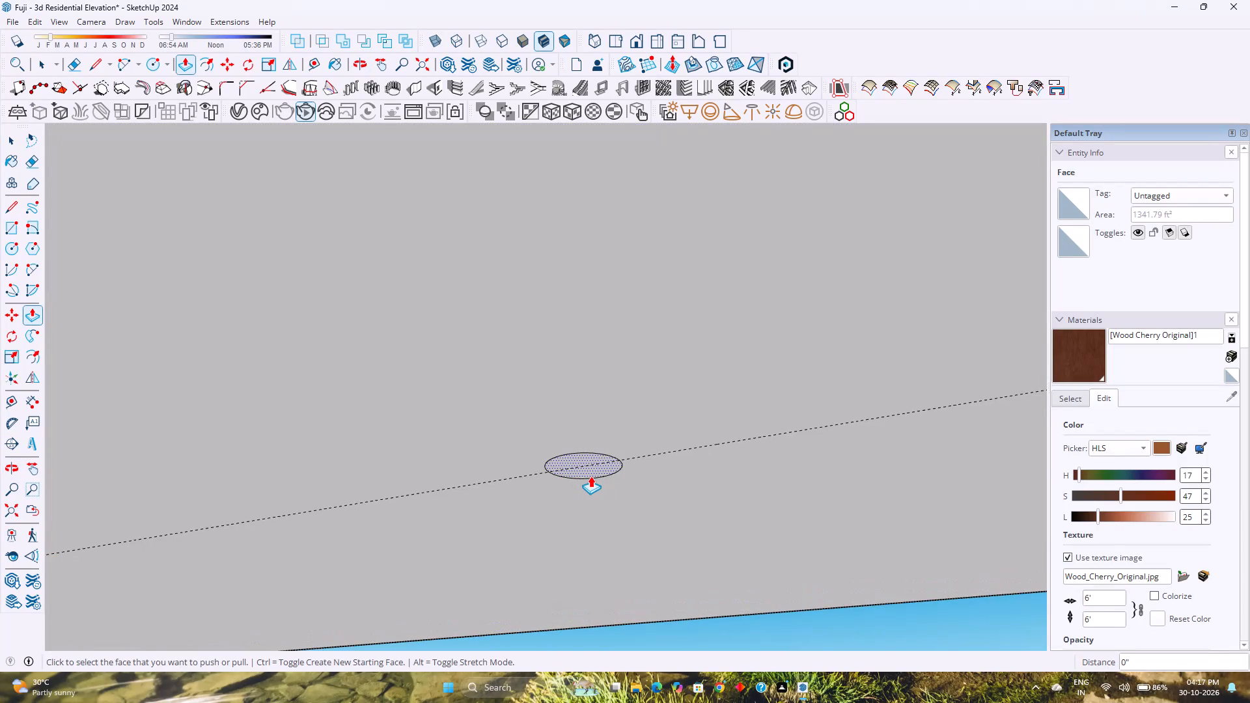
double_click(590, 476)
scroll(590, 476, "down", 5)
middle_click_drag(458, 495, 775, 420, "shift")
scroll(274, 514, "up", 3)
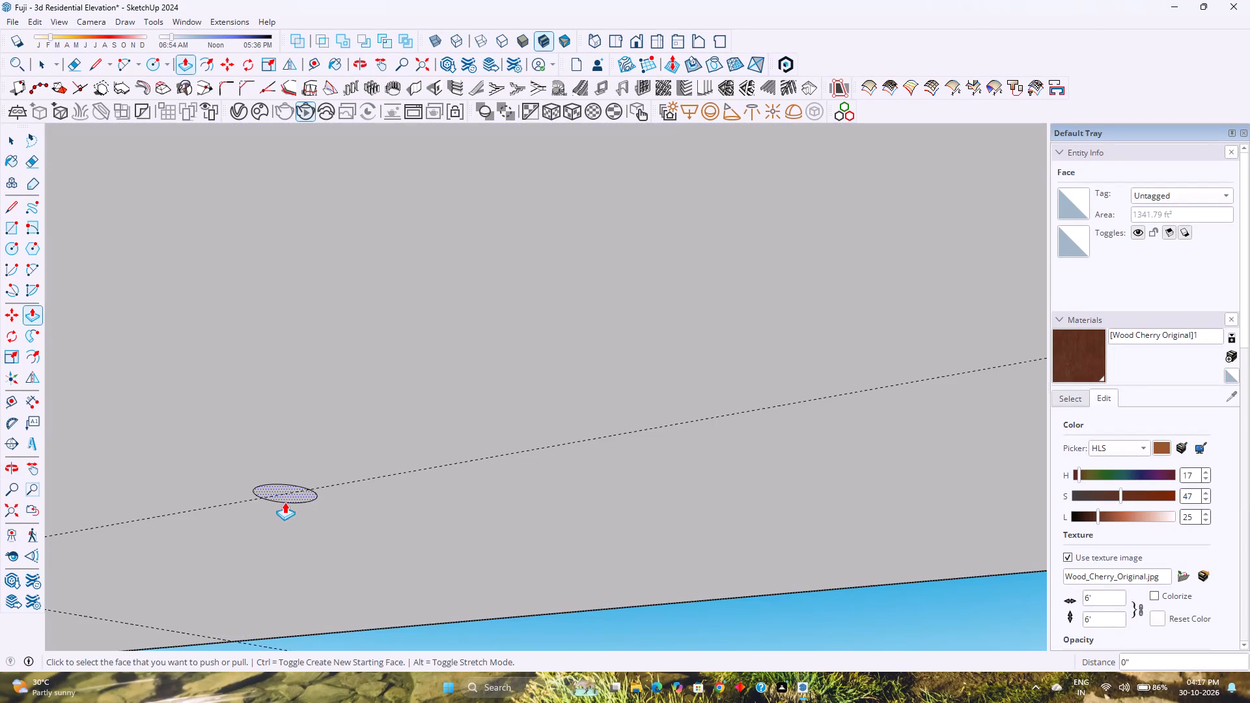
double_click(292, 498)
Repeat the 1-inch recess on the circle at the rear guide's crossing with the plain-side guide.
scroll(292, 498, "down", 4)
middle_click_drag(277, 507, 413, 454, "shift")
middle_click_drag(391, 461, 340, 471)
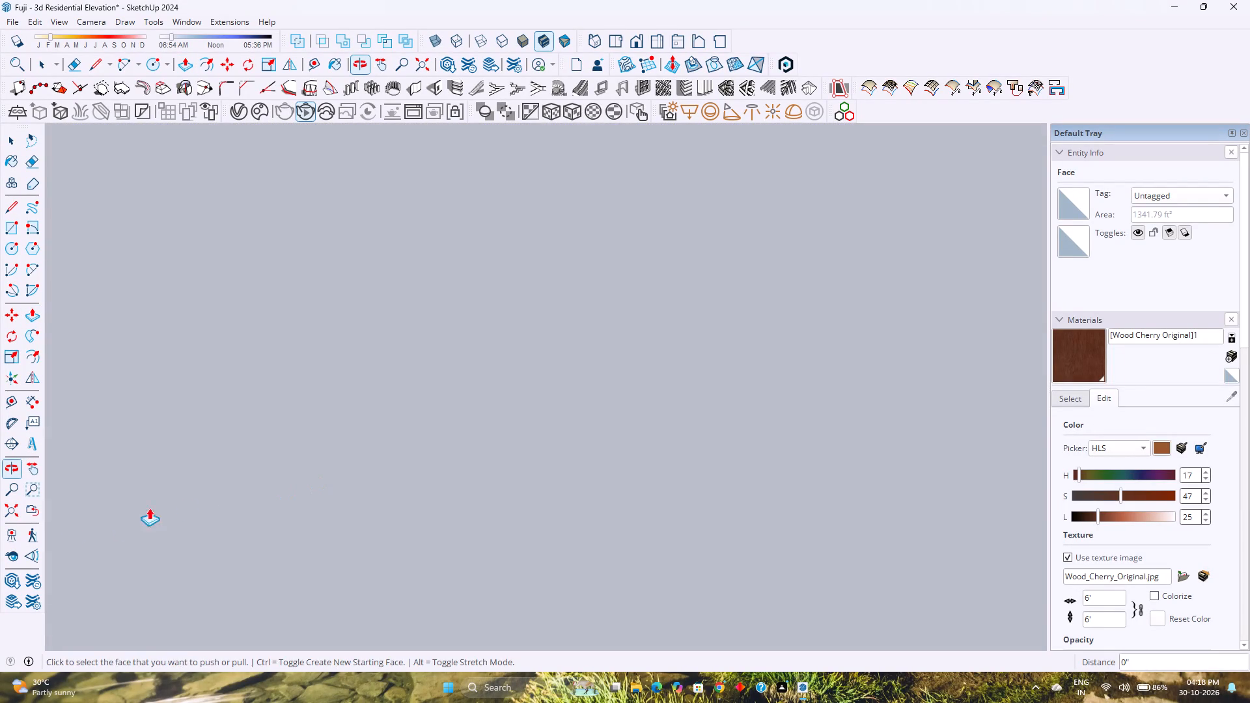
left_click(18, 510)
middle_click_drag(458, 468, 68, 487)
middle_click(68, 487)
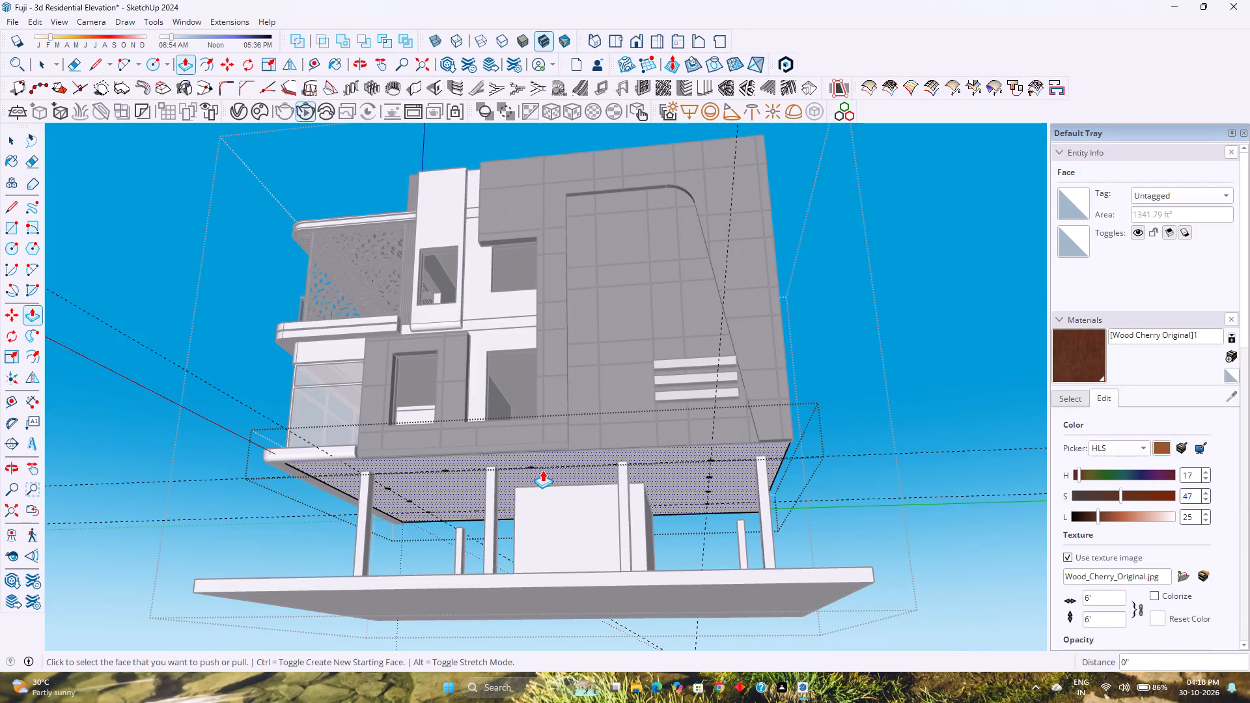
scroll(749, 492, "up", 20)
middle_click_drag(684, 514, 622, 499)
scroll(663, 520, "up", 10)
double_click(652, 503)
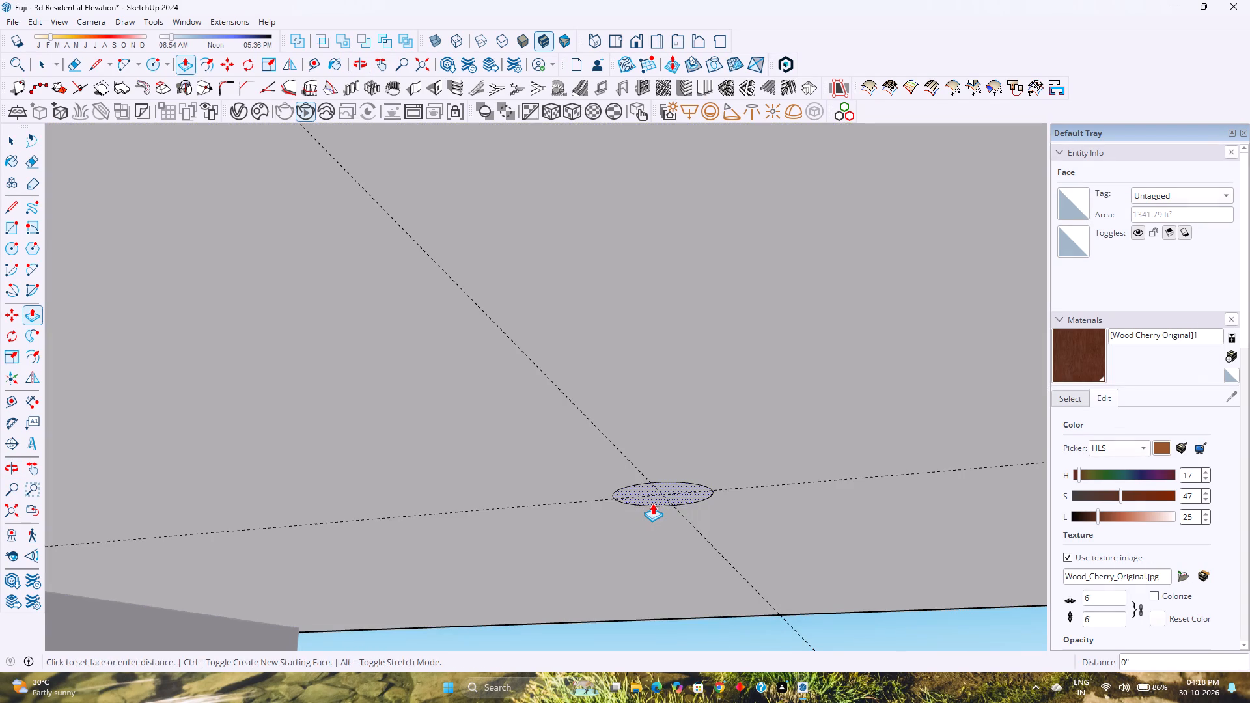
Examine the recessed circles on the slab's underside from the column side and the front.
scroll(652, 503, "down", 20)
scroll(652, 503, "down", 6)
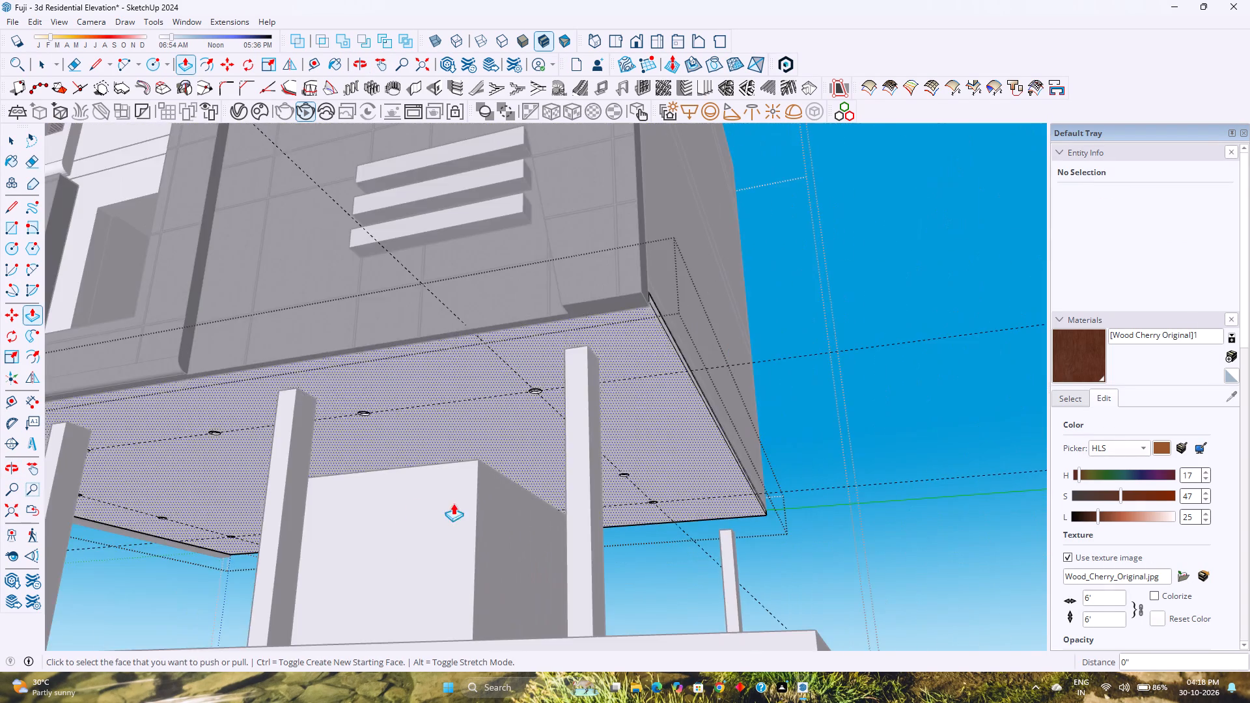
middle_click_drag(416, 503, 694, 500)
middle_click(695, 500)
middle_click_drag(590, 494, 464, 501, "shift")
middle_click(464, 501, "shift")
middle_click_drag(477, 501, 652, 507)
middle_click(652, 507)
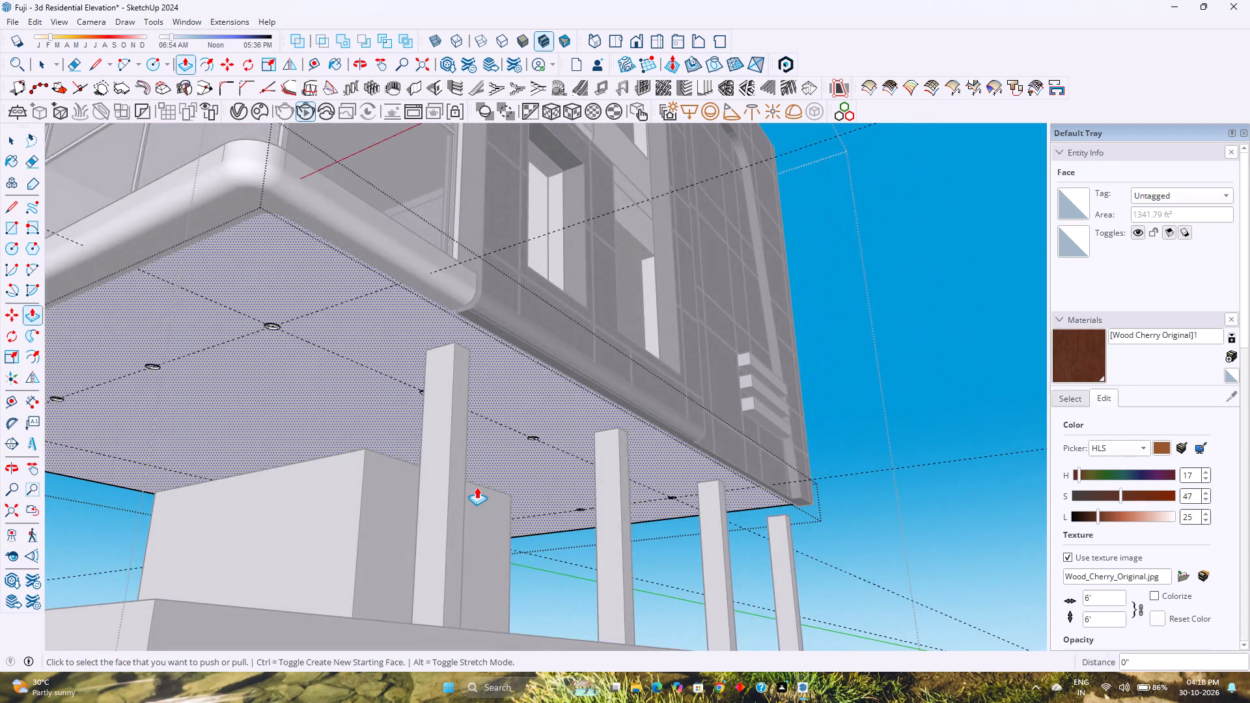
scroll(477, 487, "down", 5)
middle_click_drag(359, 493, 579, 506, "shift")
middle_click(579, 506, "shift")
scroll(596, 491, "up", 5)
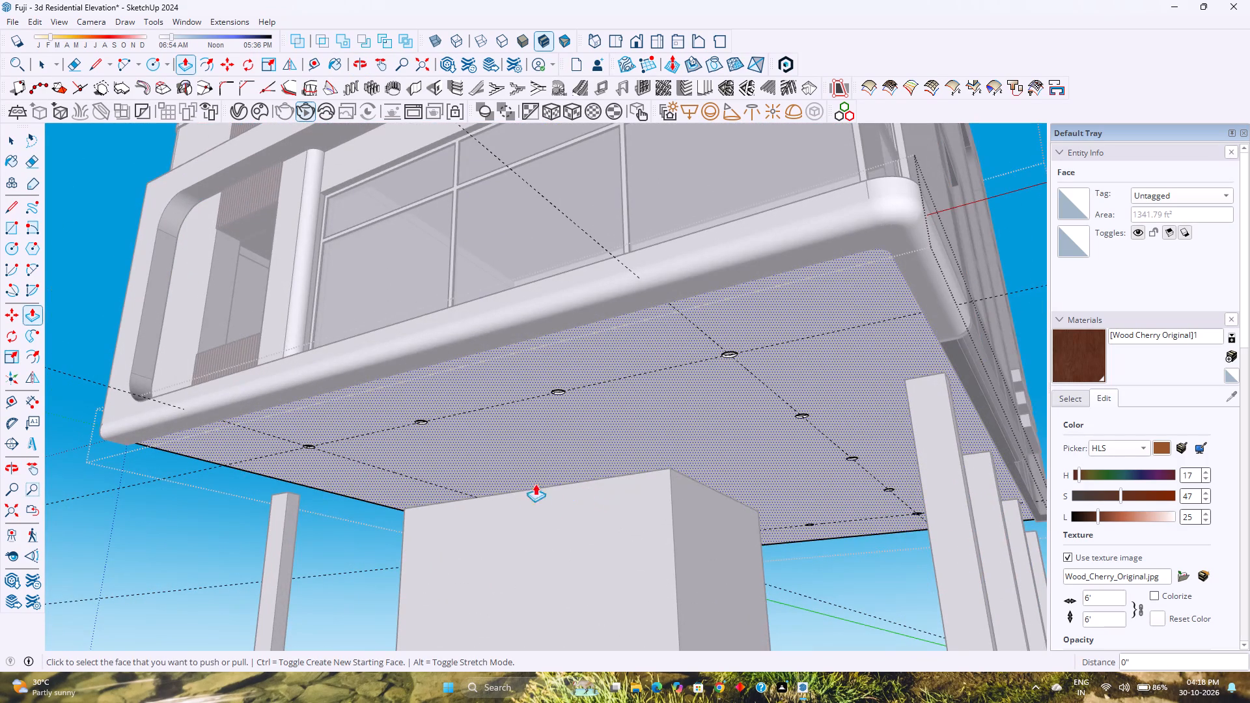
scroll(508, 483, "up", 3)
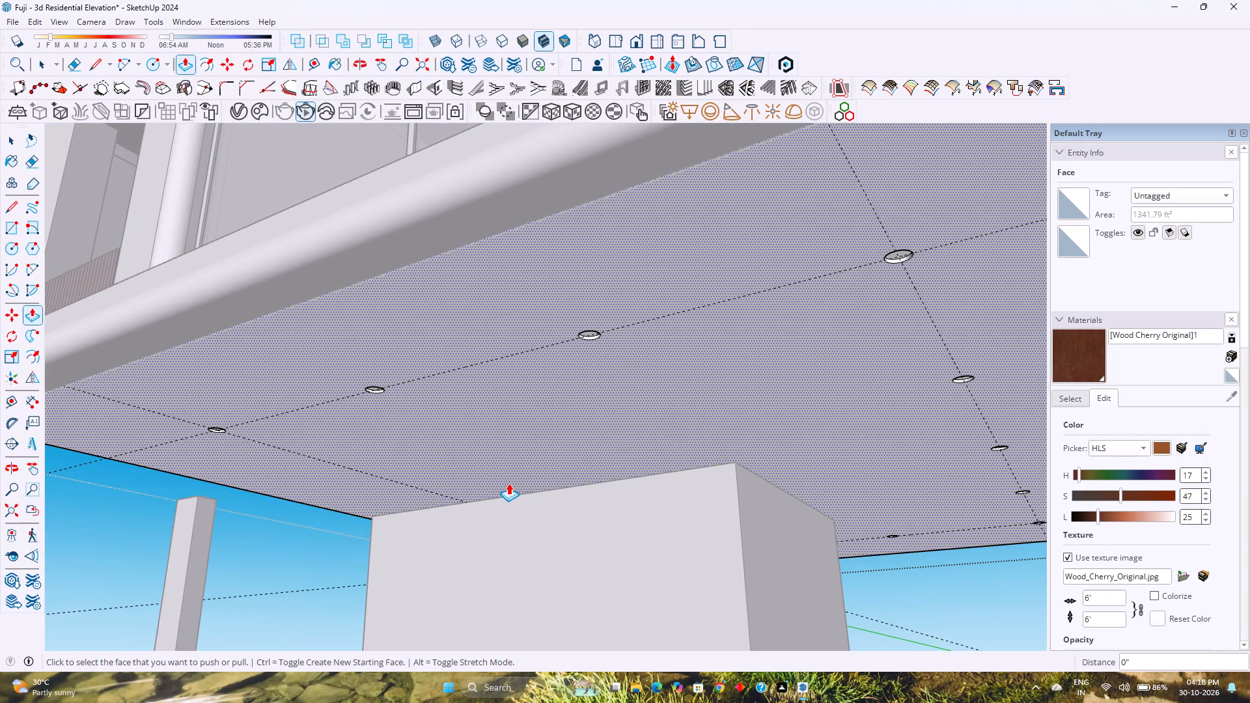
scroll(507, 476, "down", 6)
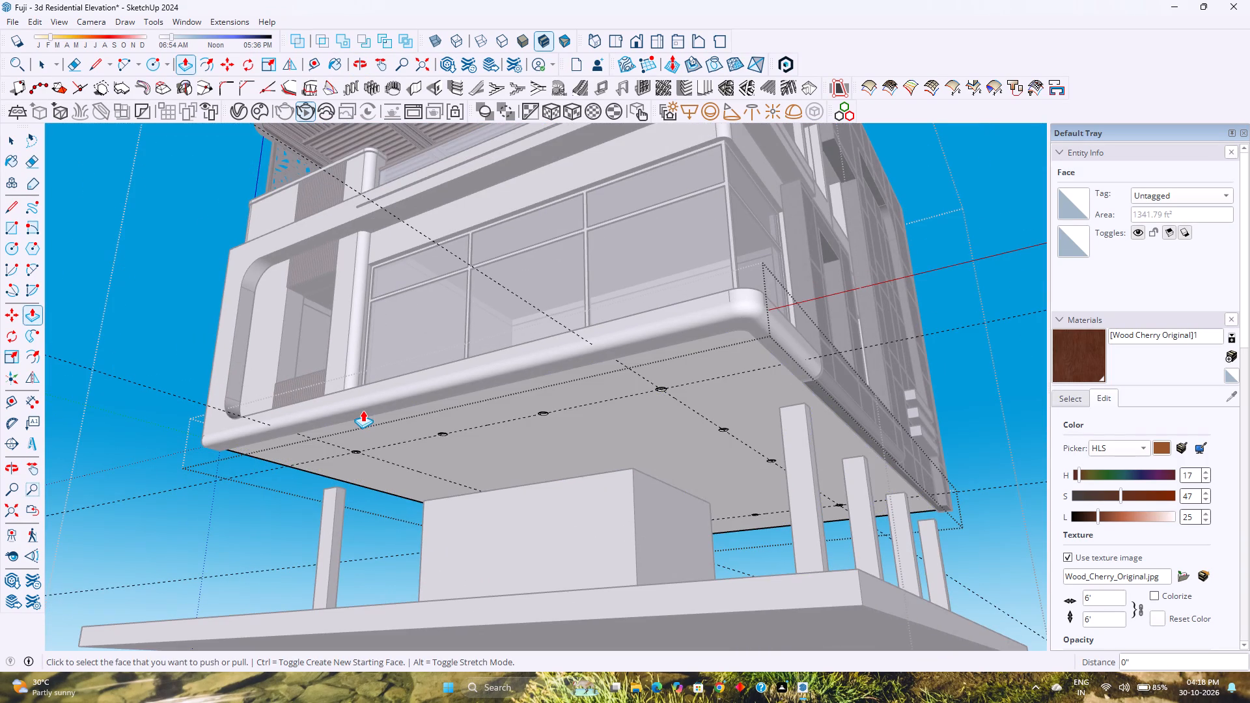
Draw a circle of 2-inch radius inside the recess at the front guide's crossing with the plain-side guide.
key("c")
scroll(353, 456, "up", 14)
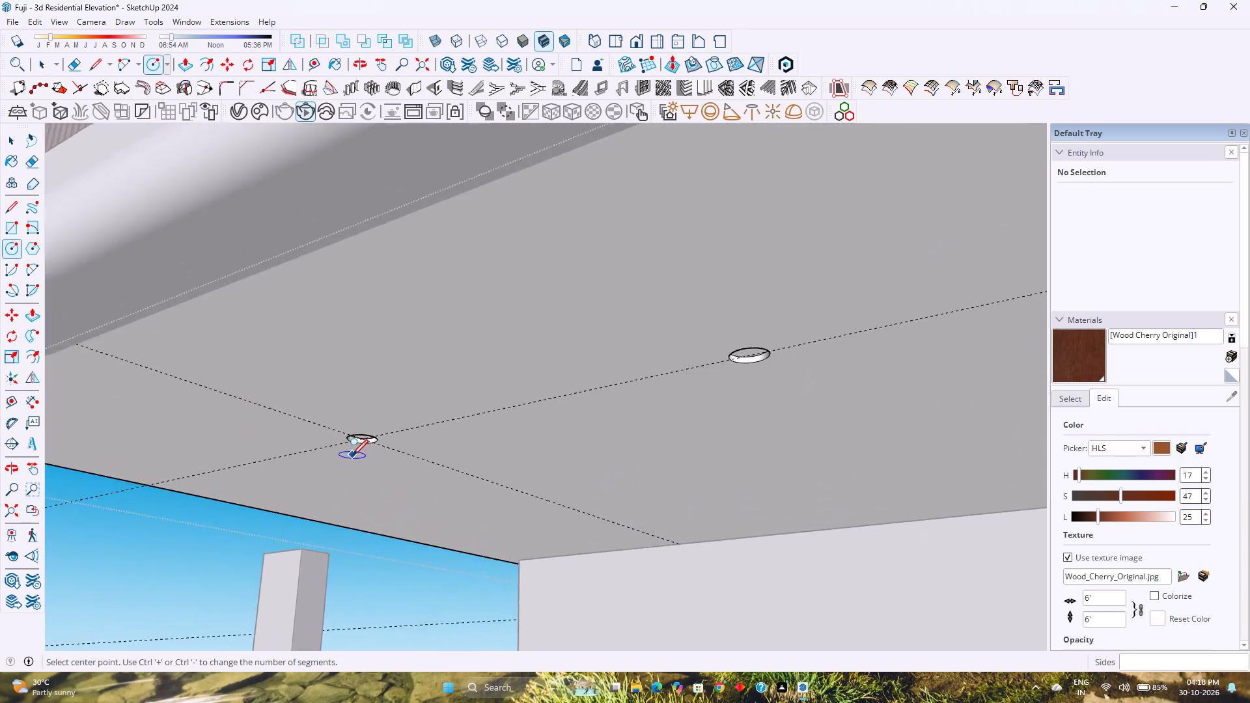
scroll(352, 454, "up", 4)
key("Up")
scroll(353, 447, "up", 6)
middle_click_drag(361, 442, 400, 386)
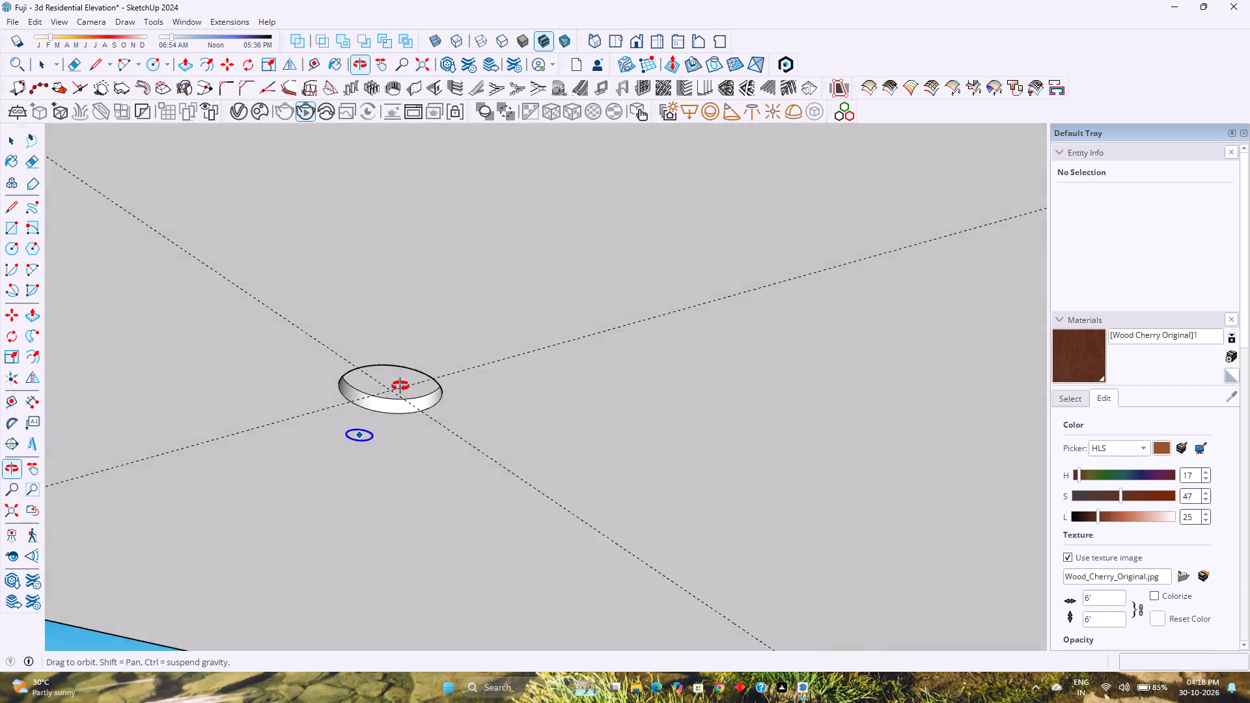
middle_click_drag(400, 386, 434, 368)
middle_click(434, 368)
left_click(405, 374)
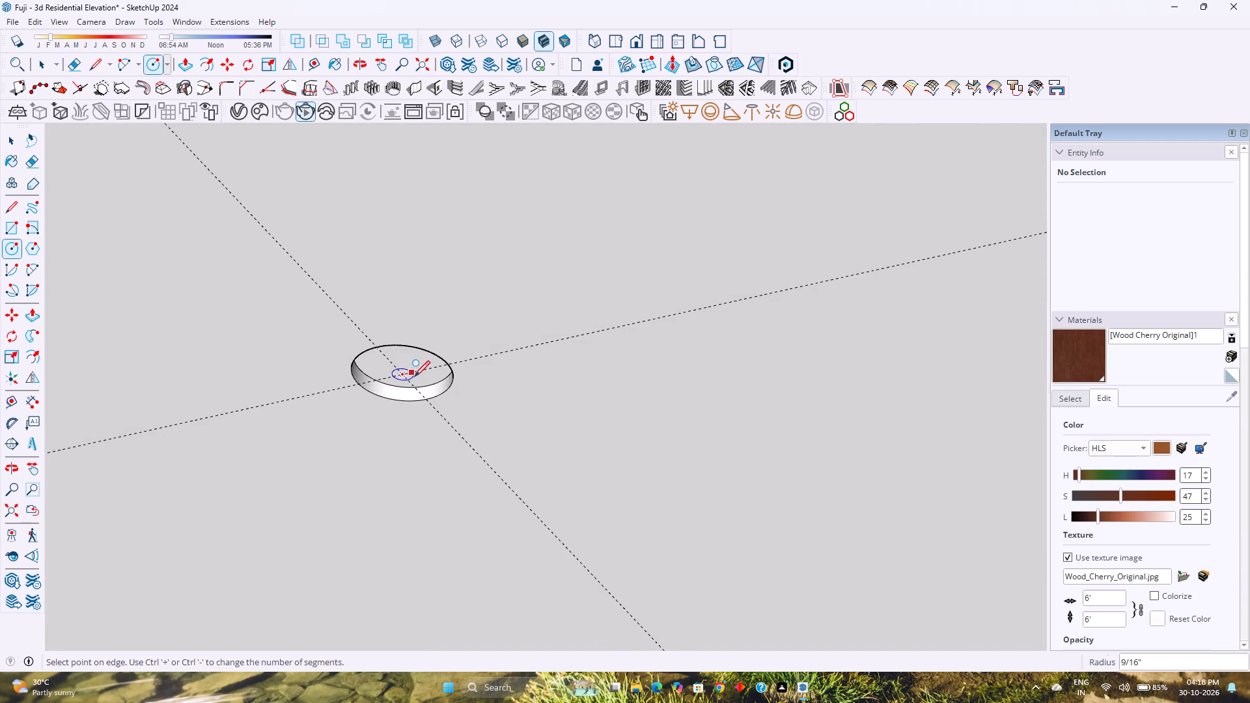
left_click(432, 376)
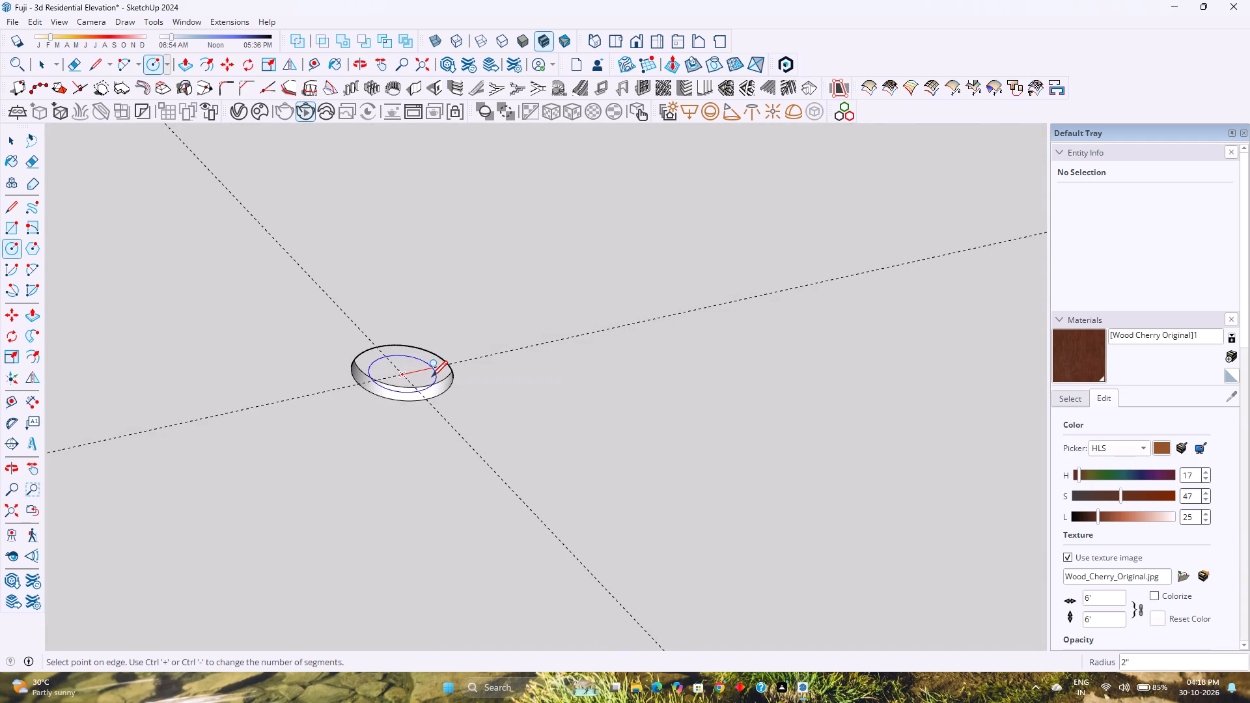
Make the inner circle and its face a component with the definition name 6.
key("space")
scroll(425, 376, "up", 4)
double_click(425, 376)
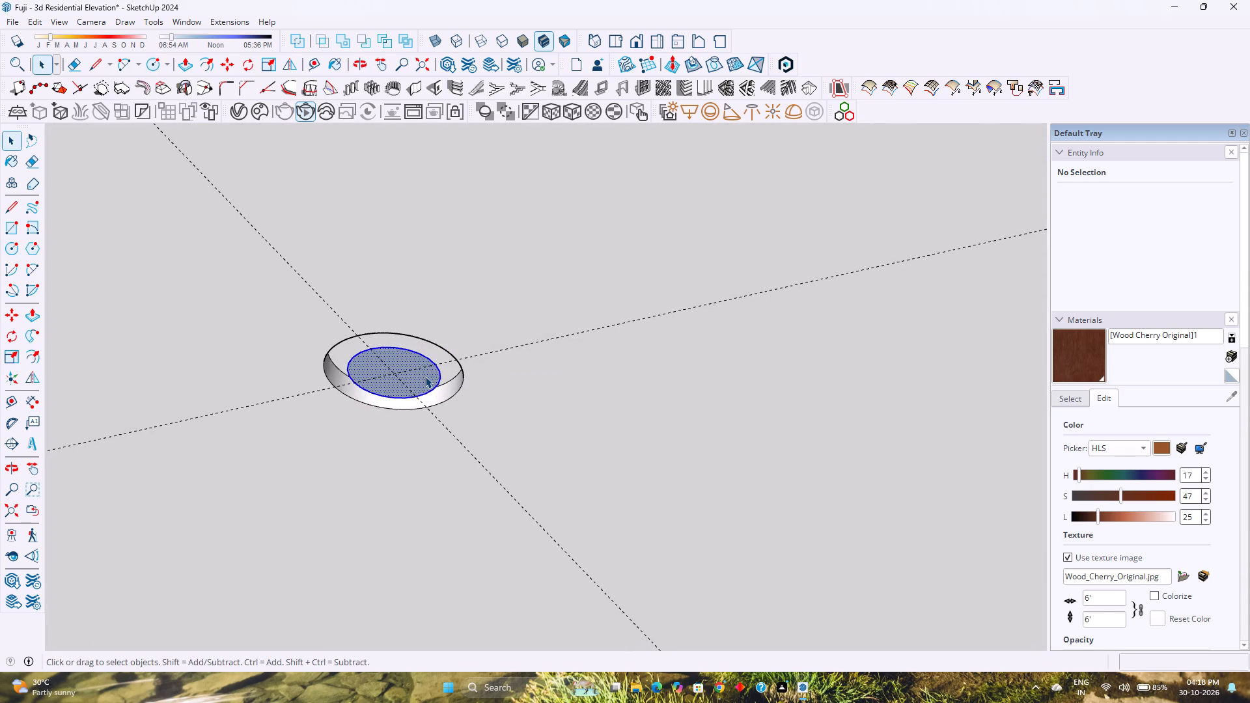
right_click(425, 376)
left_click(525, 113)
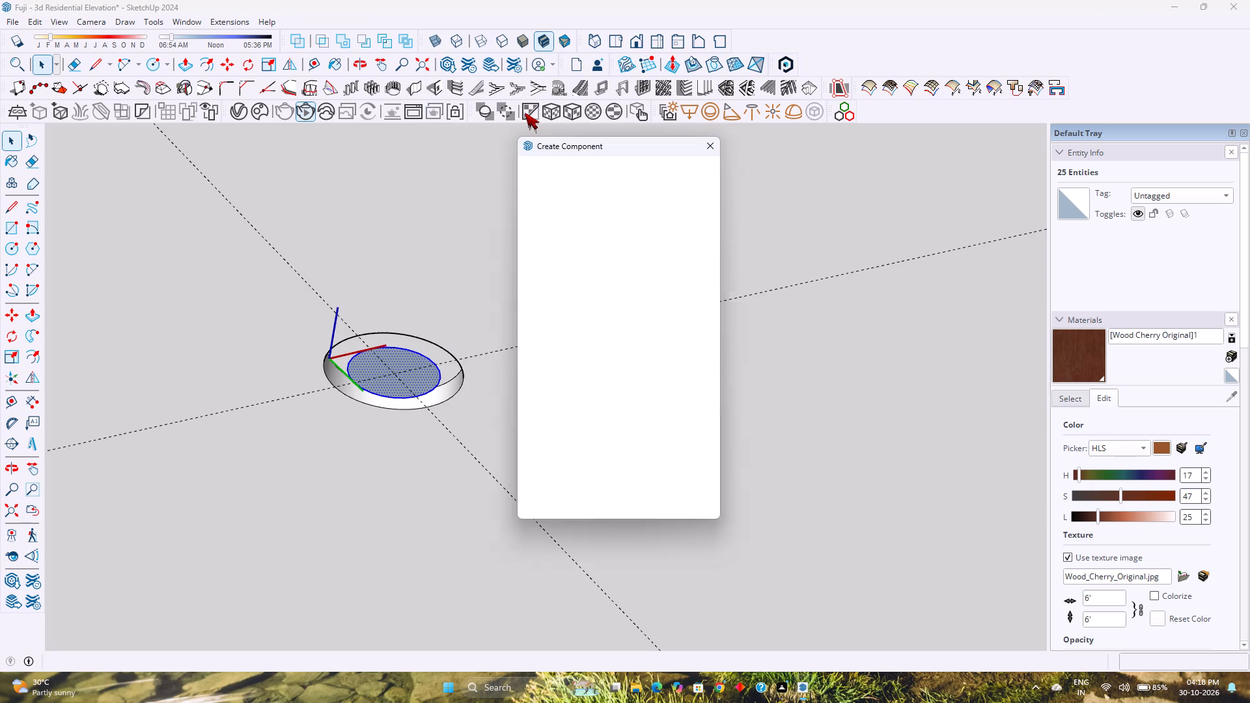
key("6")
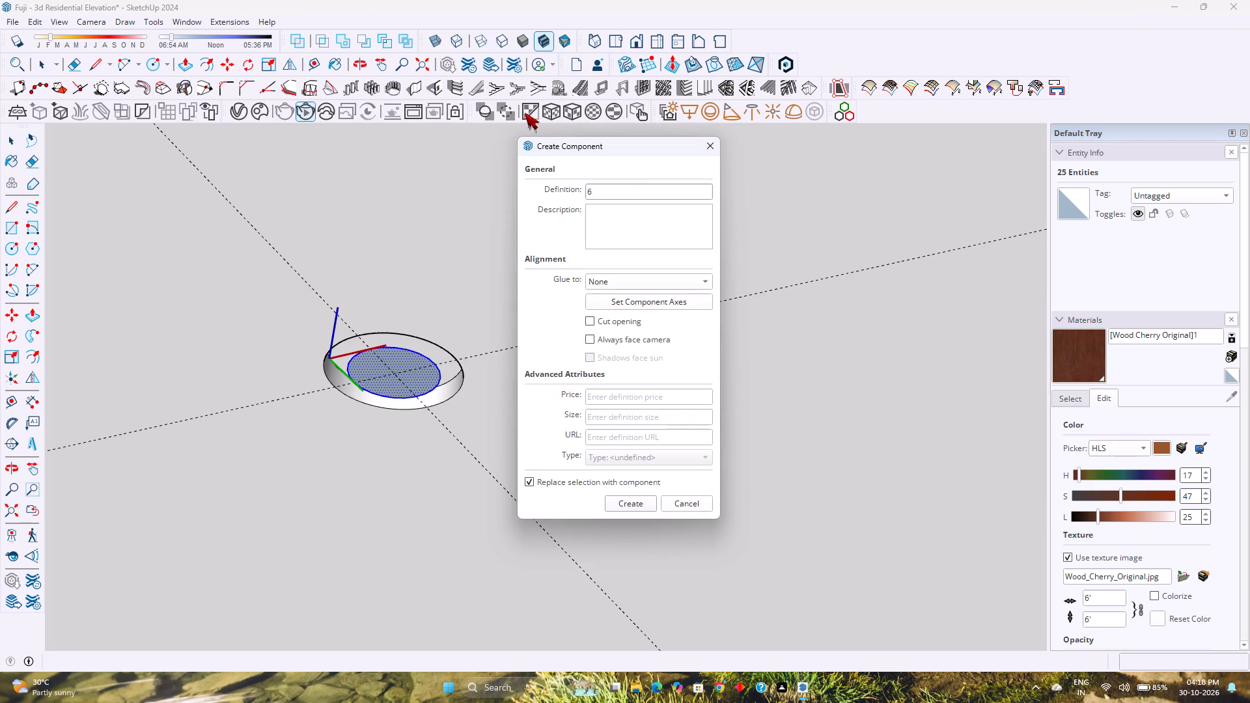
key("Return")
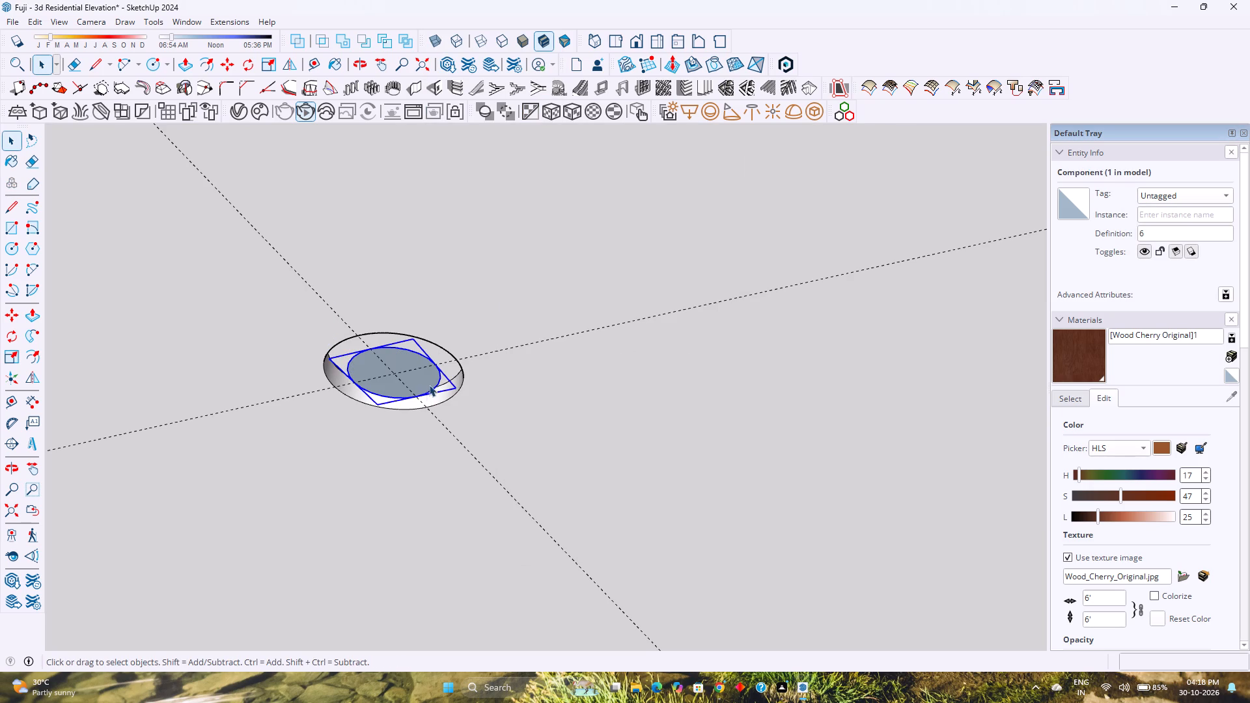
Open the new component for editing and set its circle's radius to 3 inches.
double_click(430, 382)
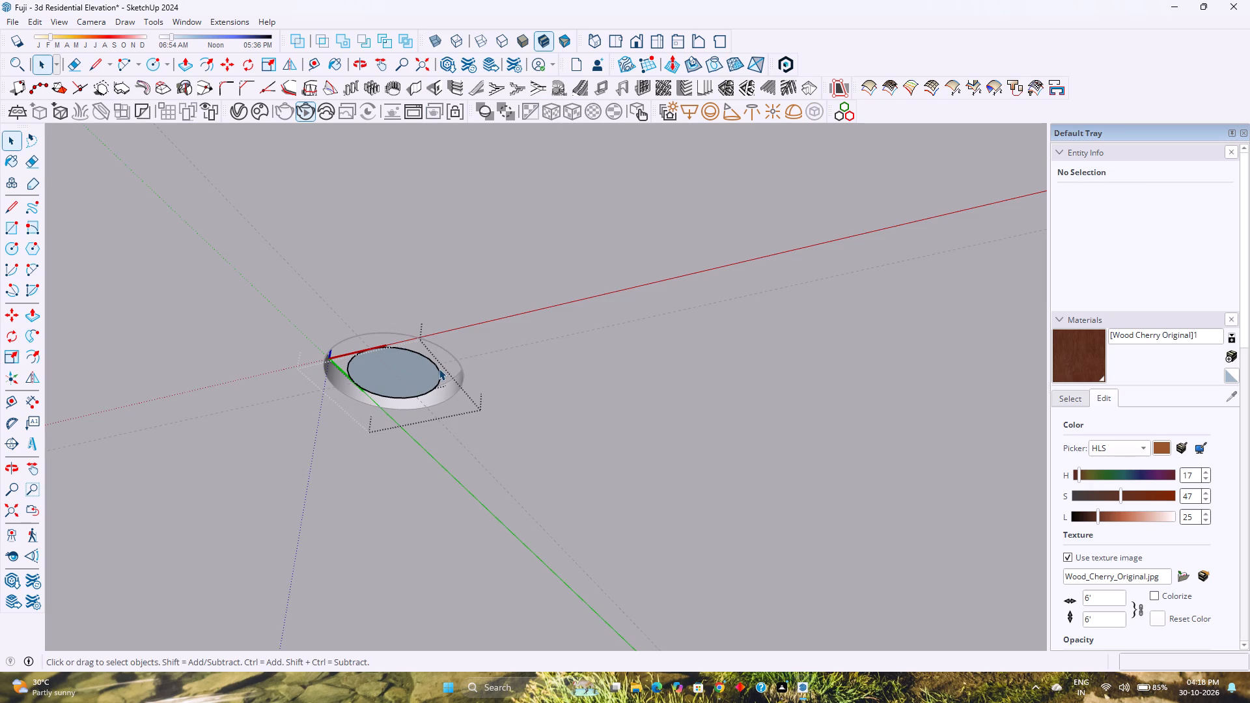
left_click(437, 370)
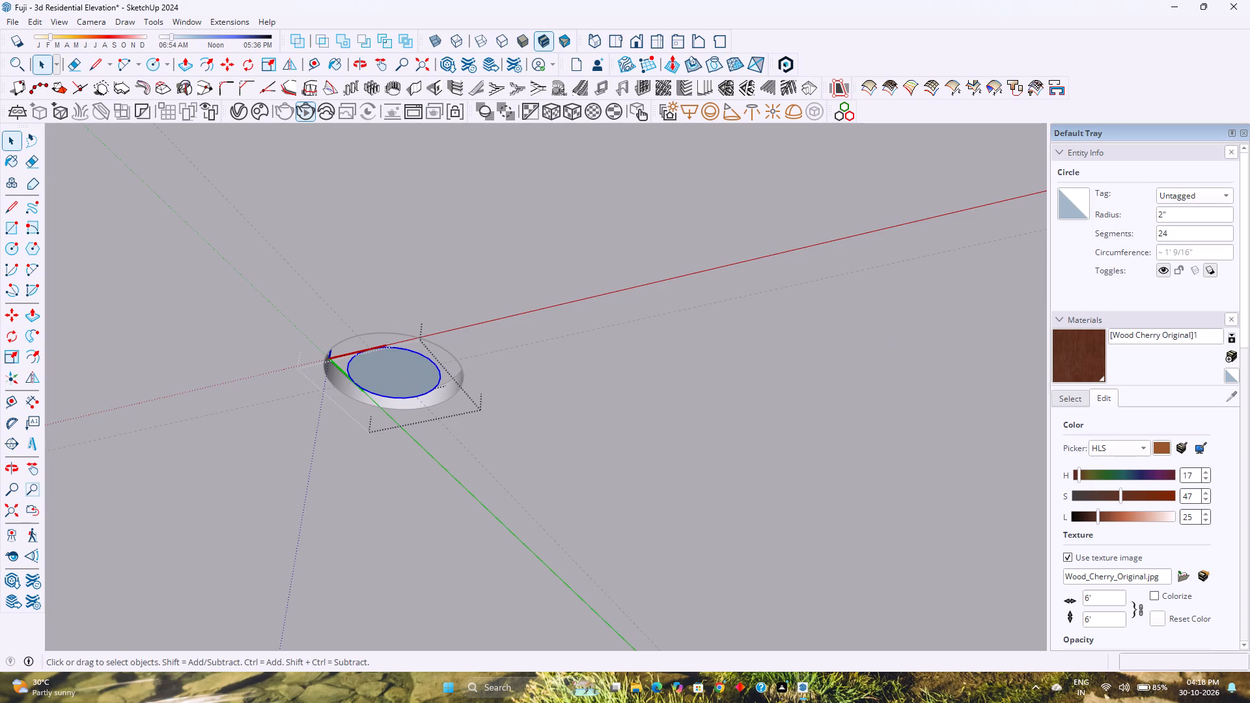
double_click(1191, 215)
key("BackSpace")
key("BackSpace")
key("BackSpace")
key("3")
key("Return")
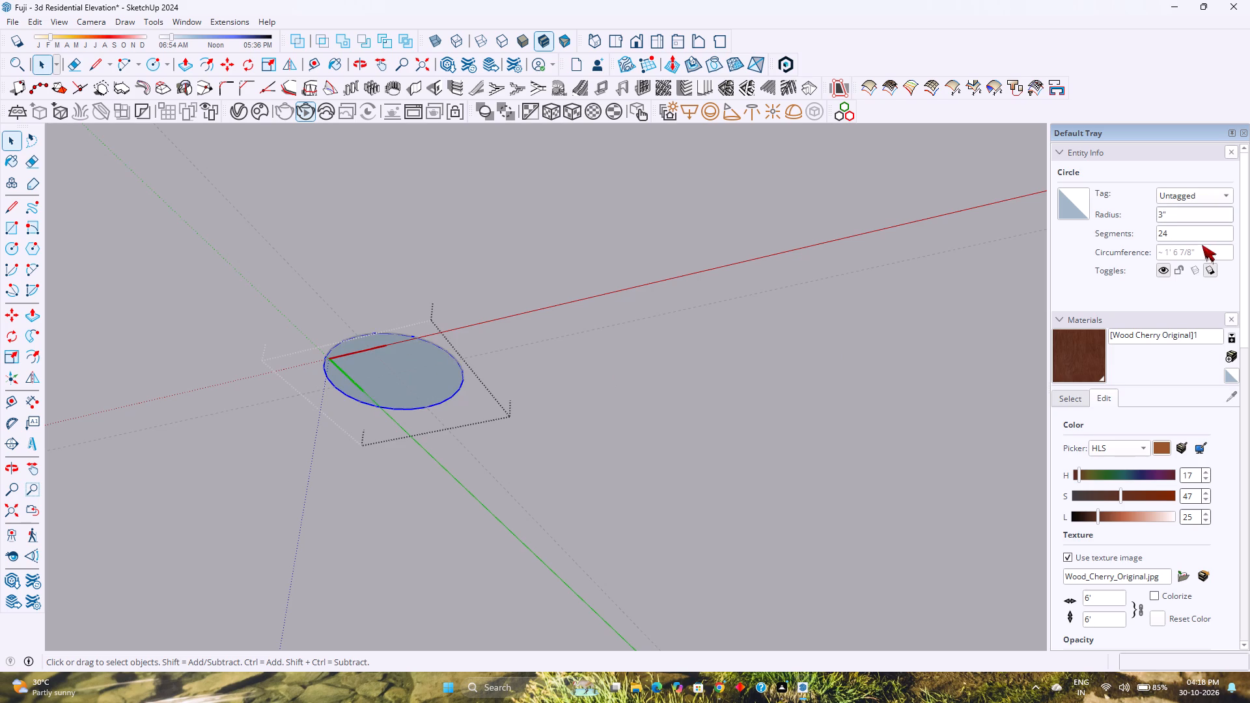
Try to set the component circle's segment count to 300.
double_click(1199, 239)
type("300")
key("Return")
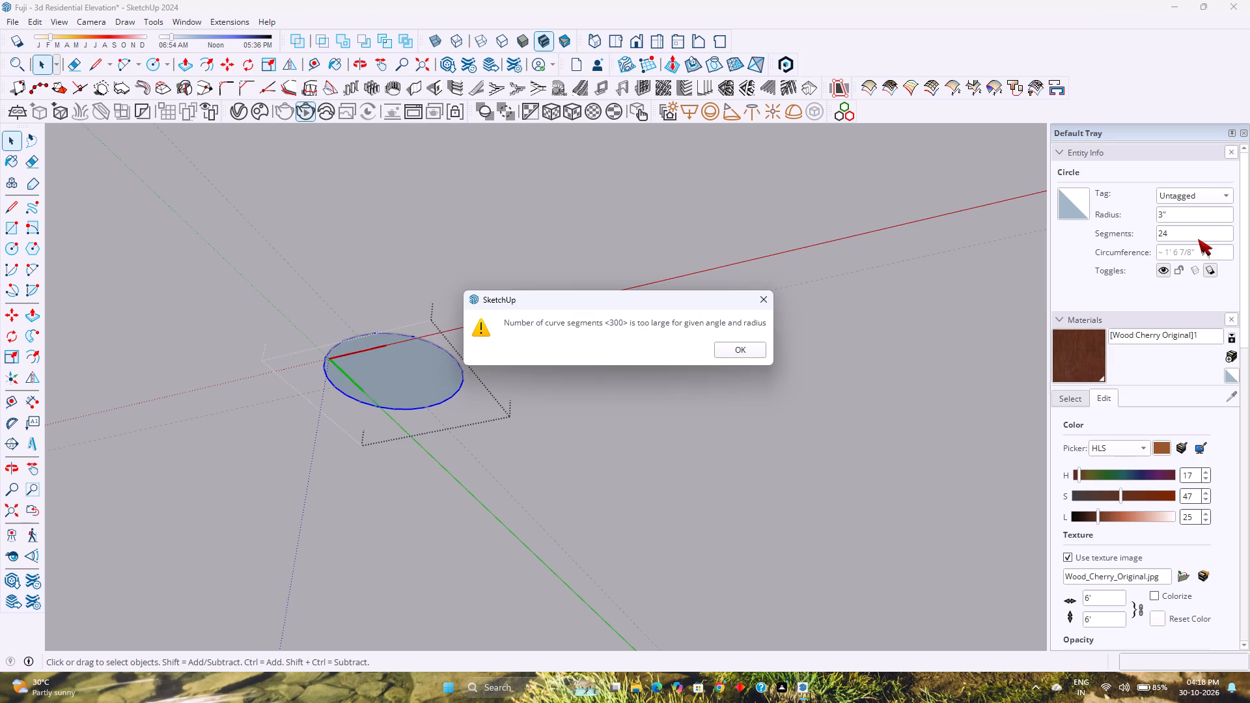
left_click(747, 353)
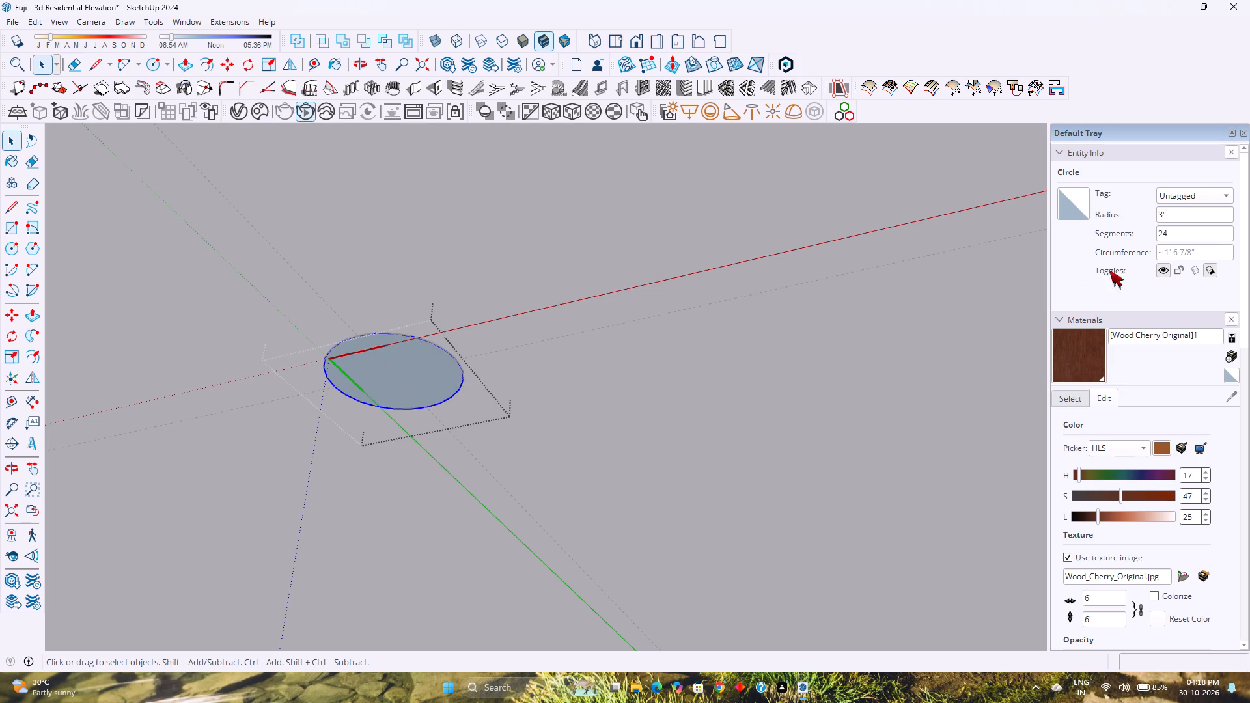
Set the component circle's segment count to 240.
left_click(1206, 234)
key("0")
key("Return")
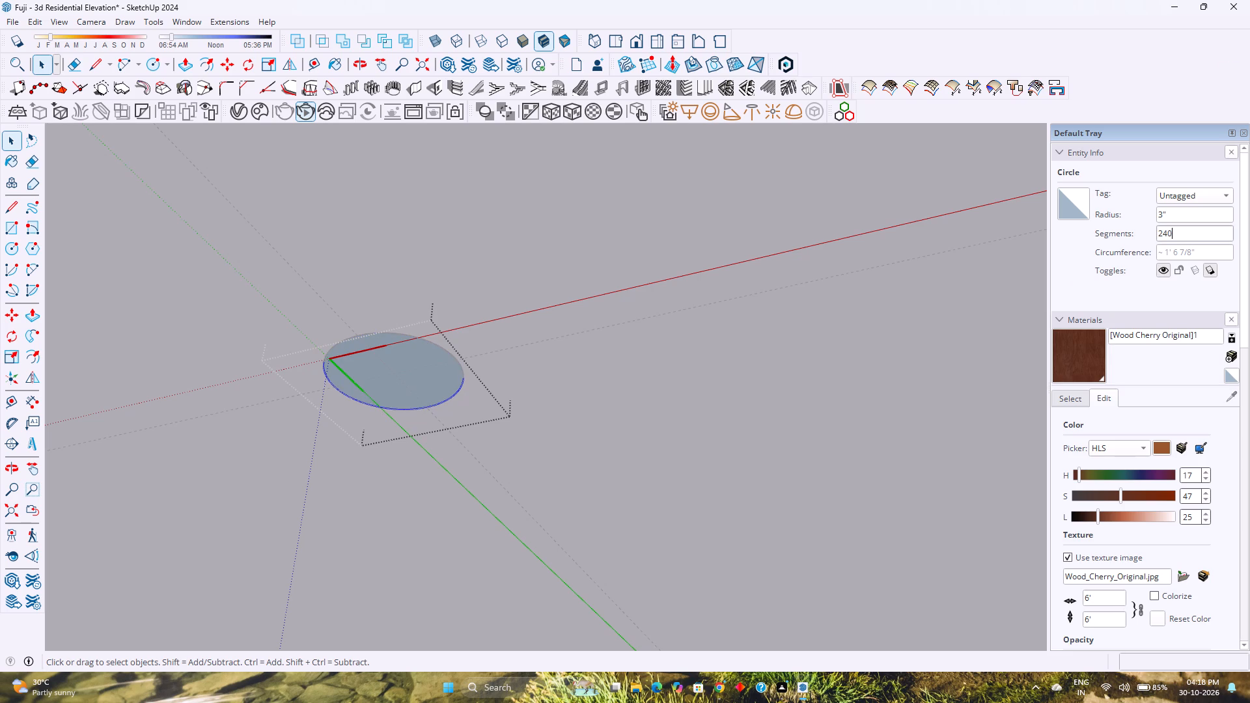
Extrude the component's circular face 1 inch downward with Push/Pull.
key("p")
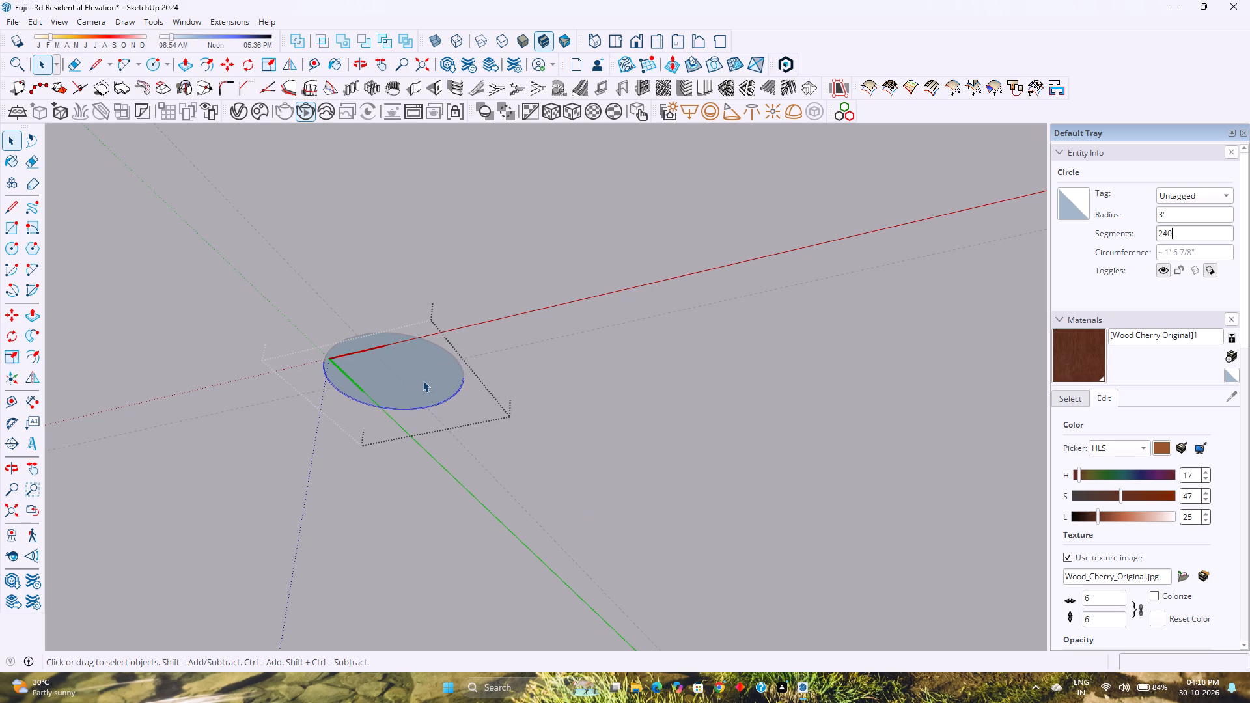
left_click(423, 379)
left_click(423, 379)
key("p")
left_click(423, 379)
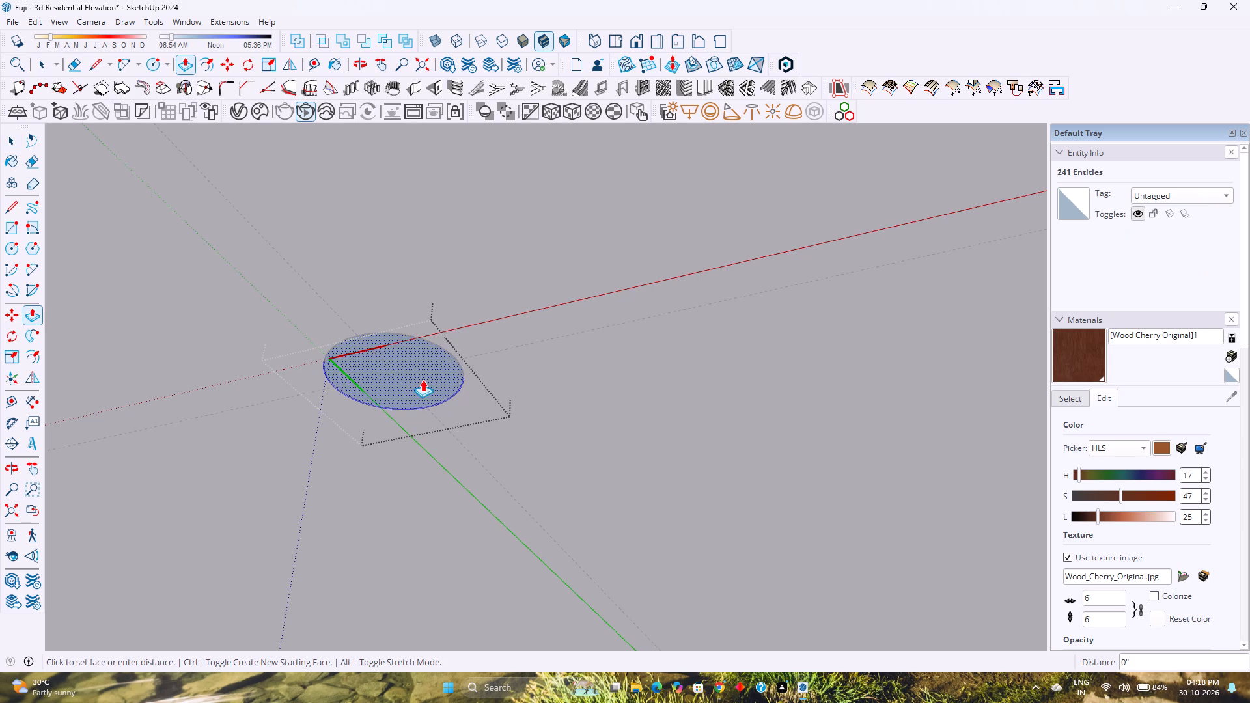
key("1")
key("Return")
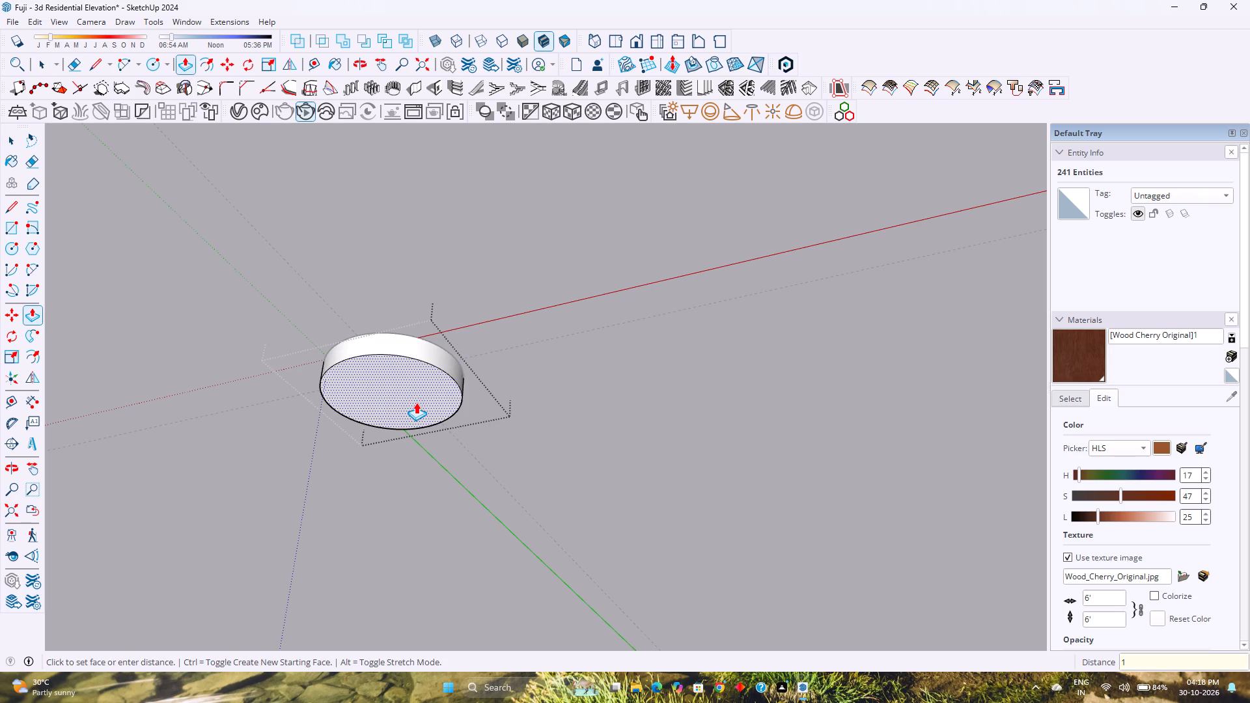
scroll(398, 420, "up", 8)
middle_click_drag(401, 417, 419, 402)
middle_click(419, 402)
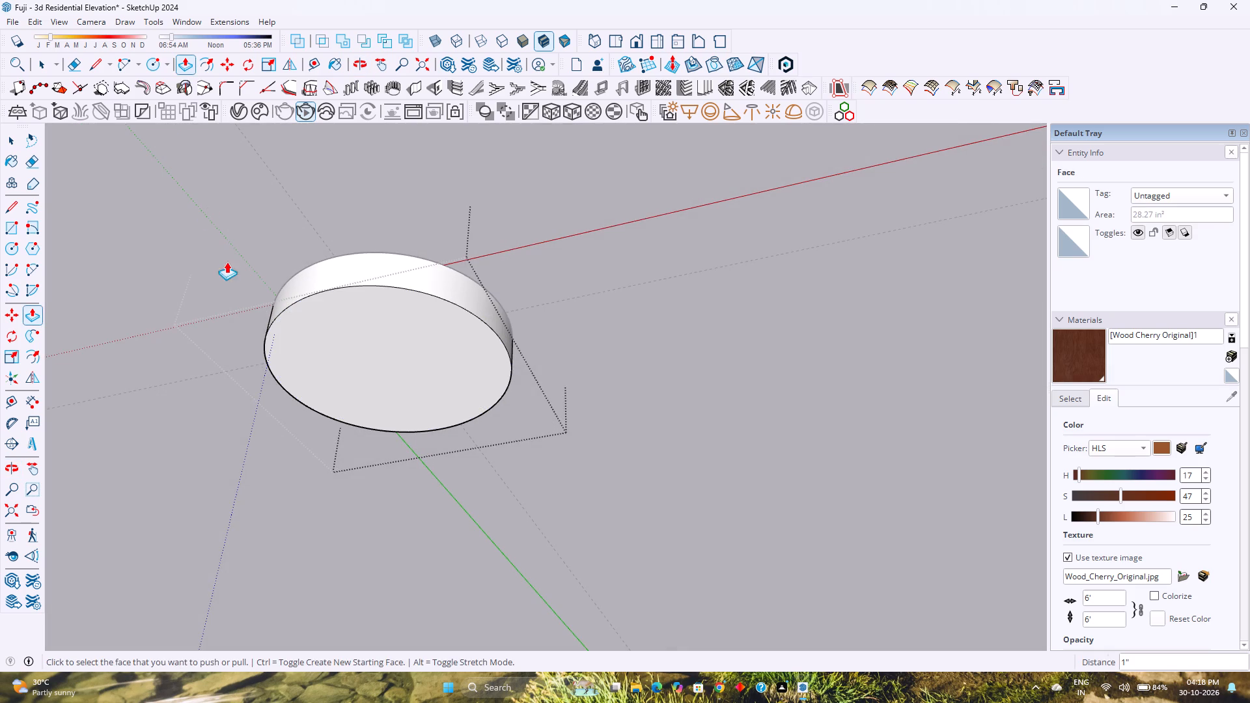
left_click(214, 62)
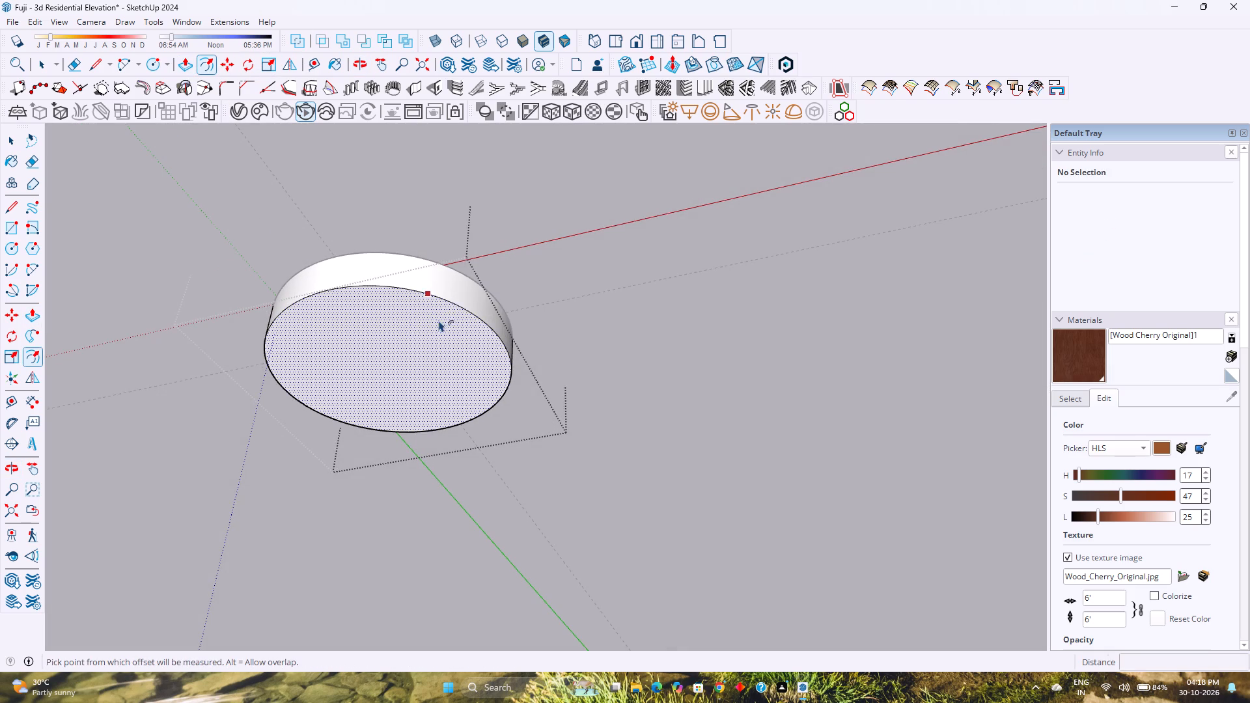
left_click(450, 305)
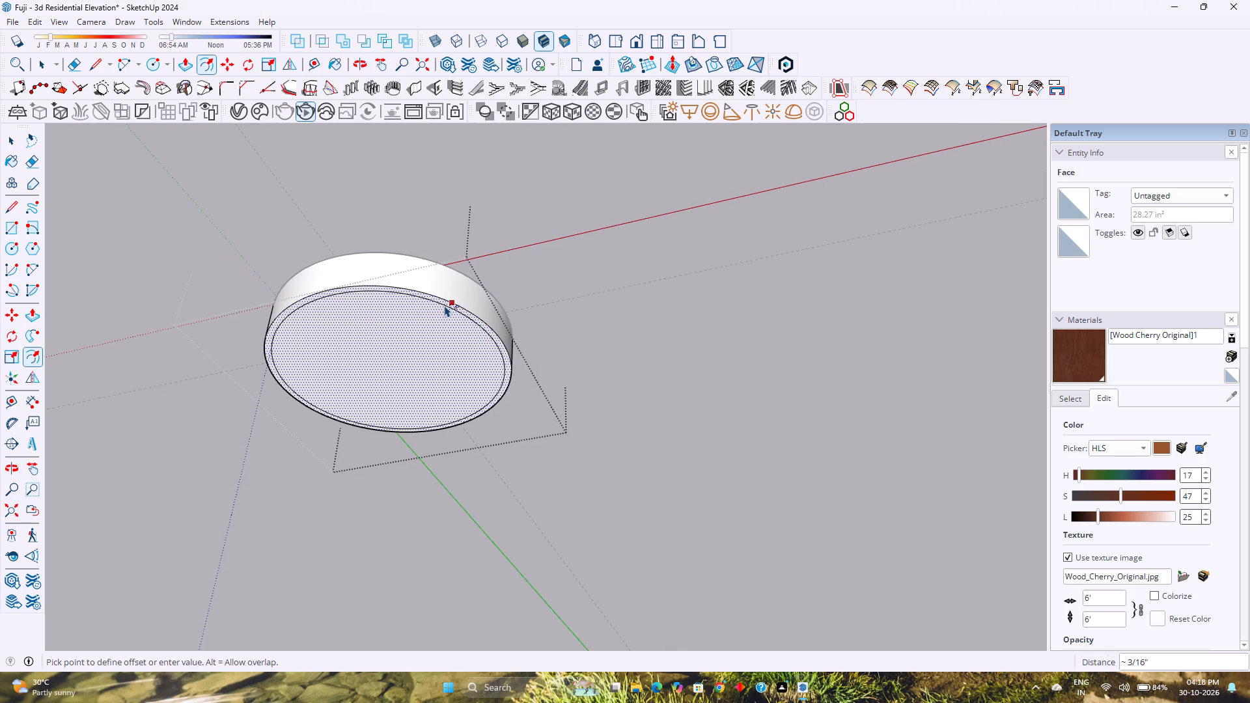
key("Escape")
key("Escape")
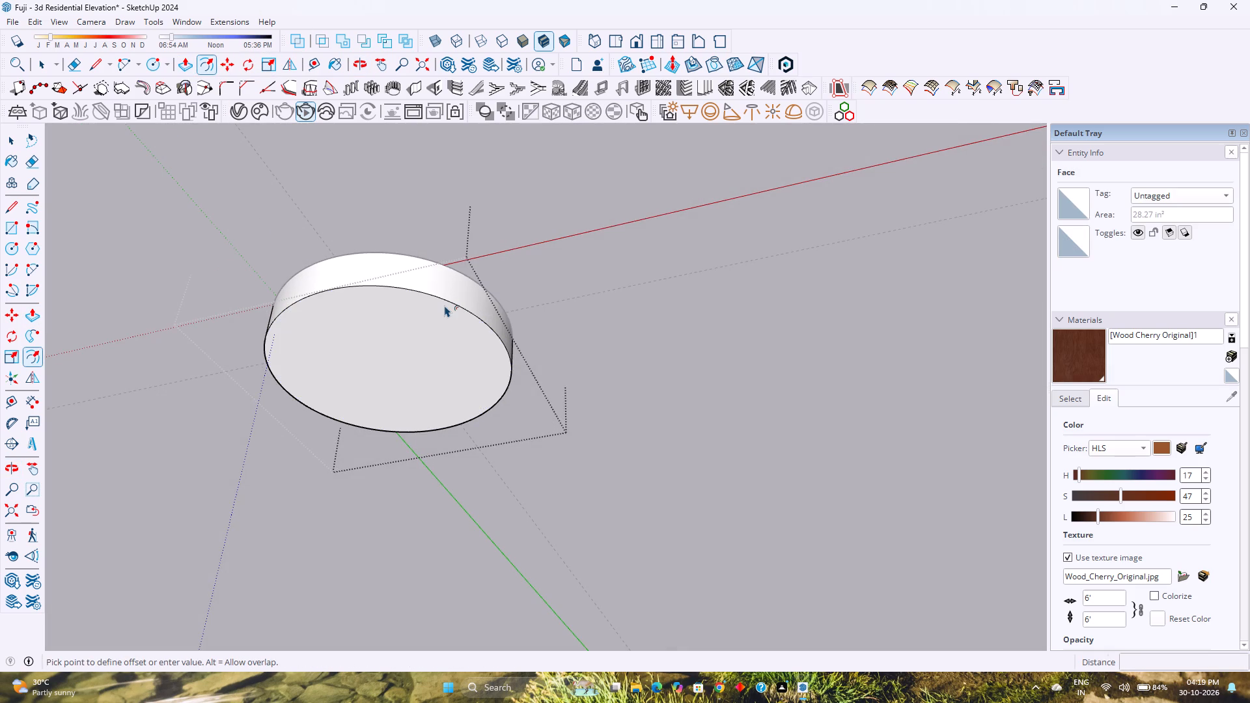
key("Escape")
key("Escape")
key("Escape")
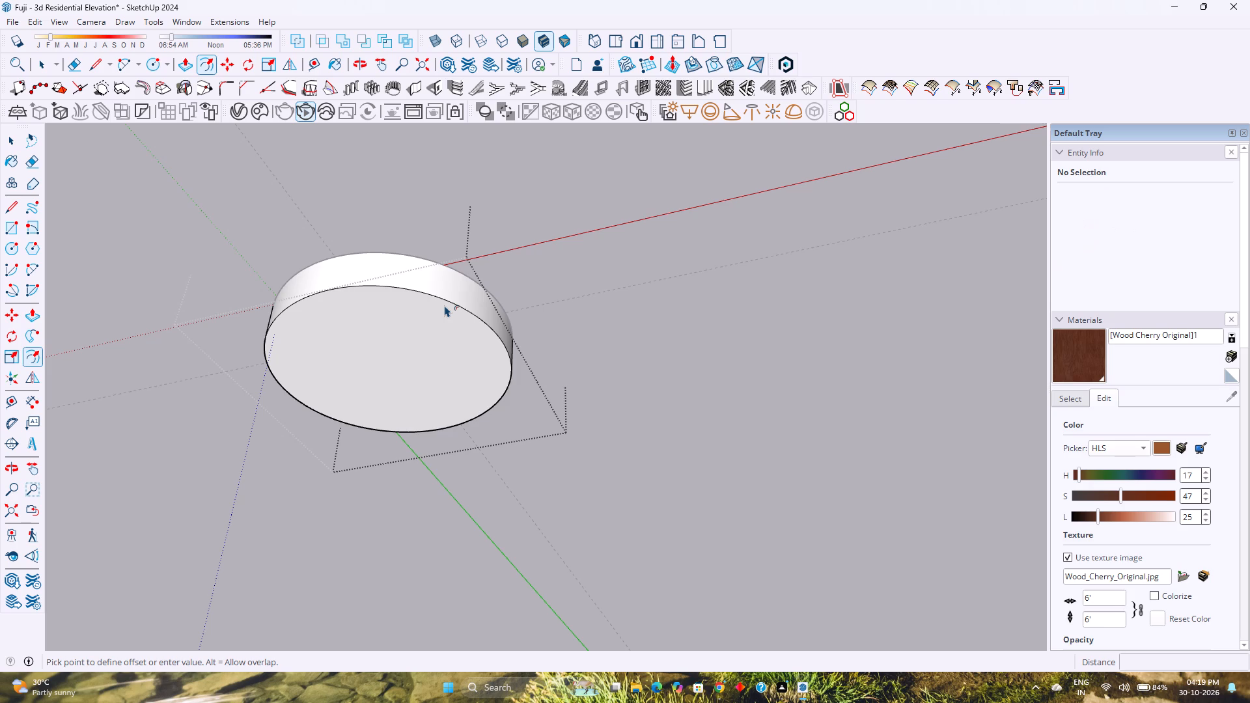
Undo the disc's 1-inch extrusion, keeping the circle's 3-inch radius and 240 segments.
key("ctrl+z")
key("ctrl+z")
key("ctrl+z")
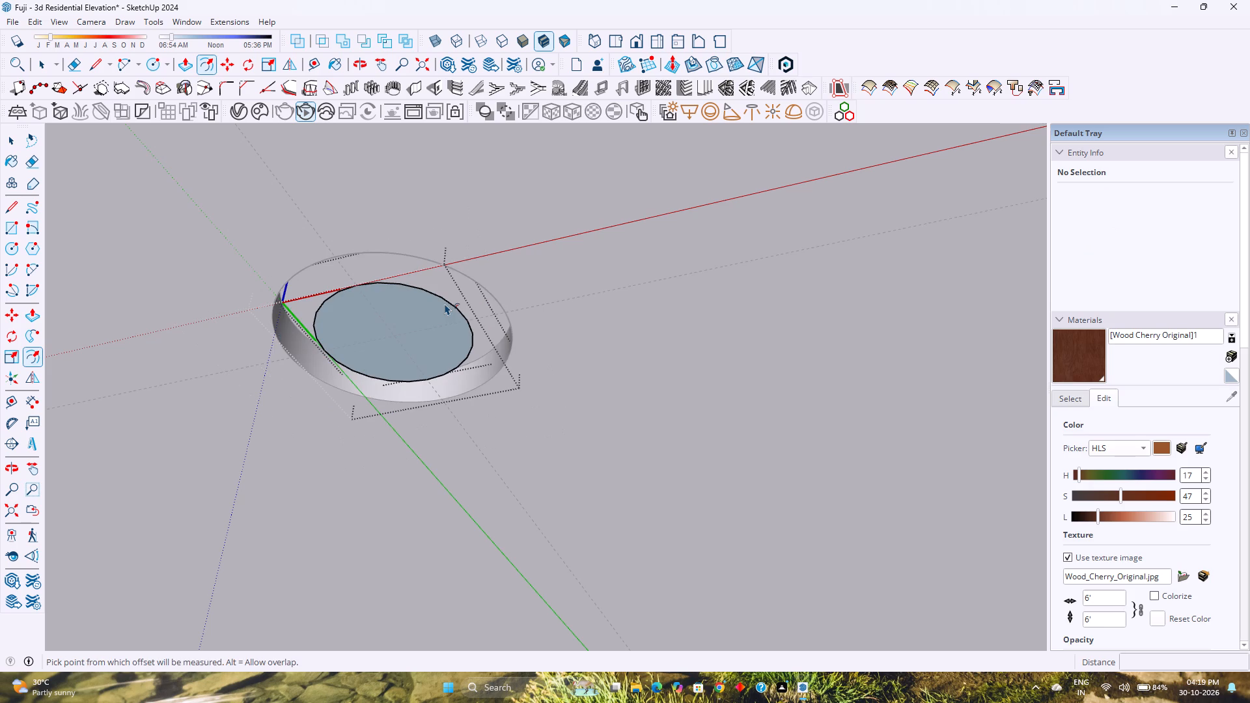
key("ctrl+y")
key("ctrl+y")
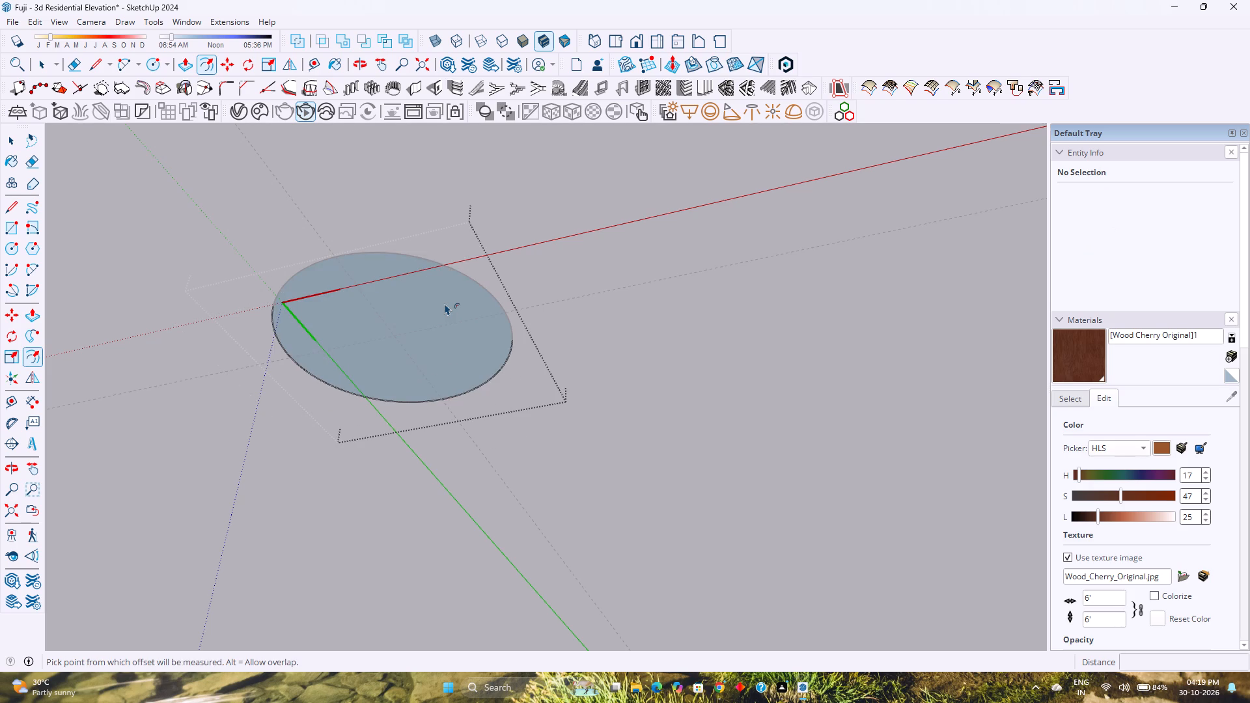
Leave the component and copy the flat disc 20' along the front guide to the circle at the column-side guide crossing.
key("space")
scroll(430, 320, "down", 9)
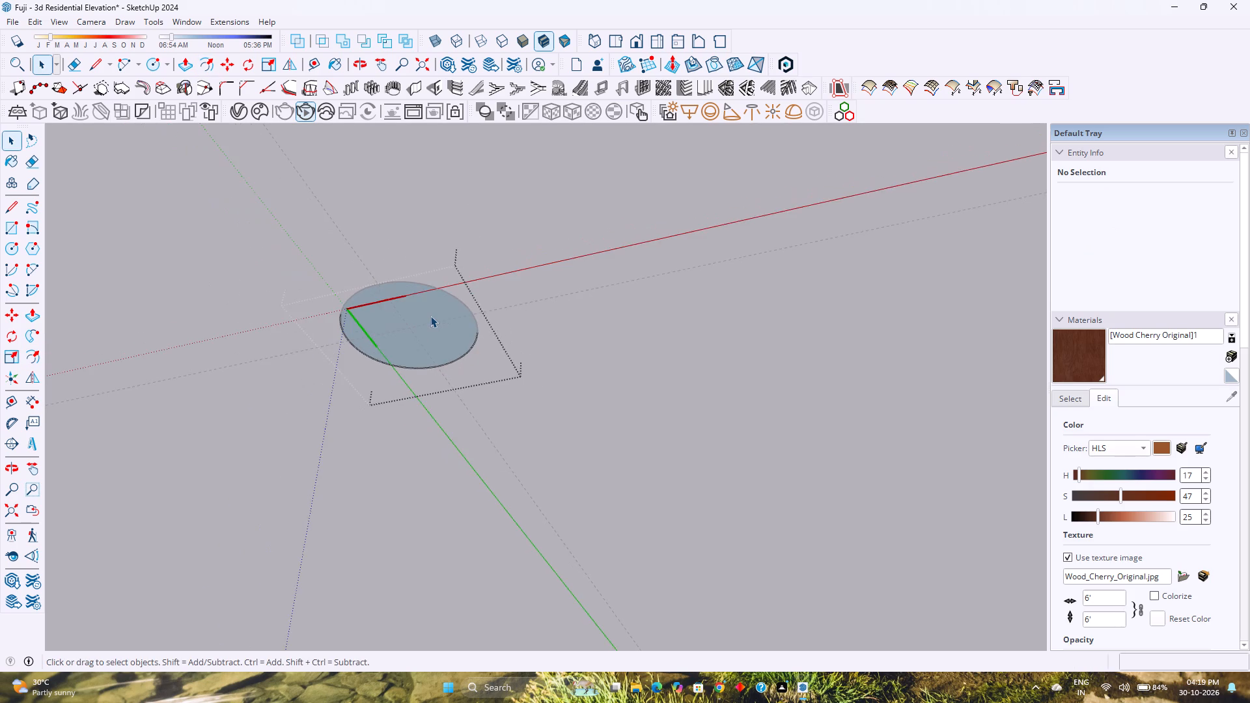
key("Escape")
scroll(430, 316, "down", 3)
left_click(430, 316)
key("m")
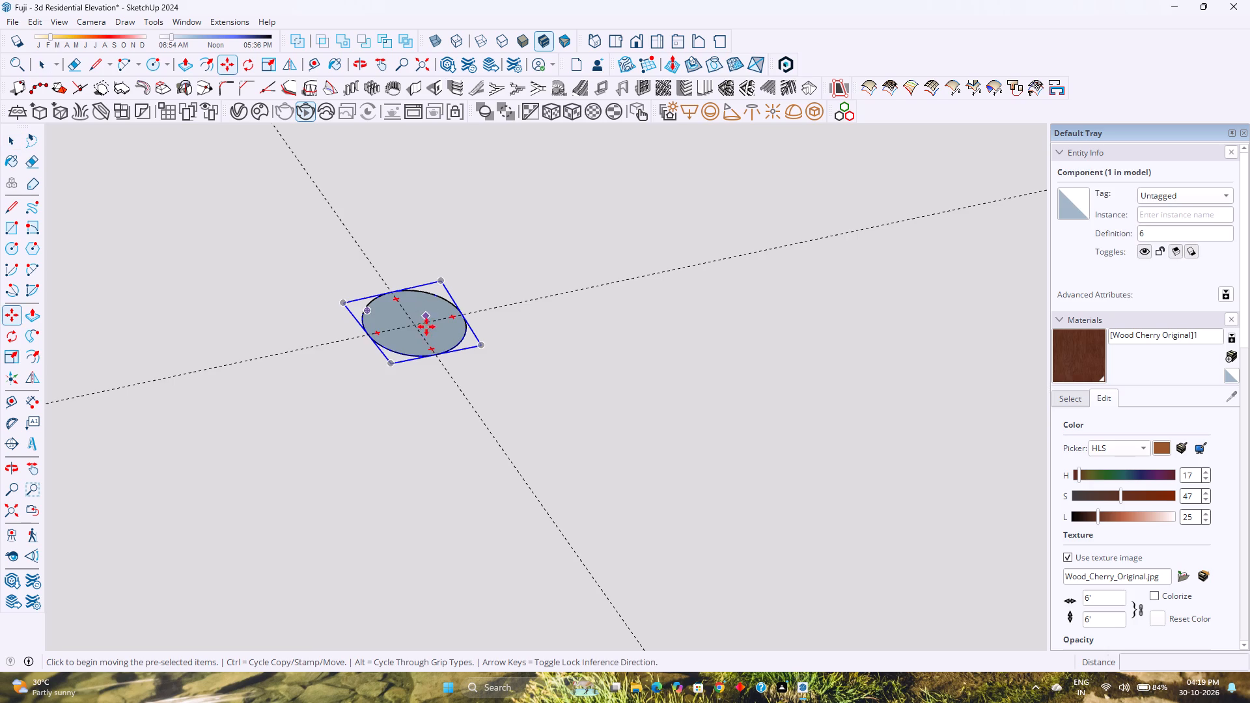
left_click(415, 328)
scroll(444, 328, "down", 4)
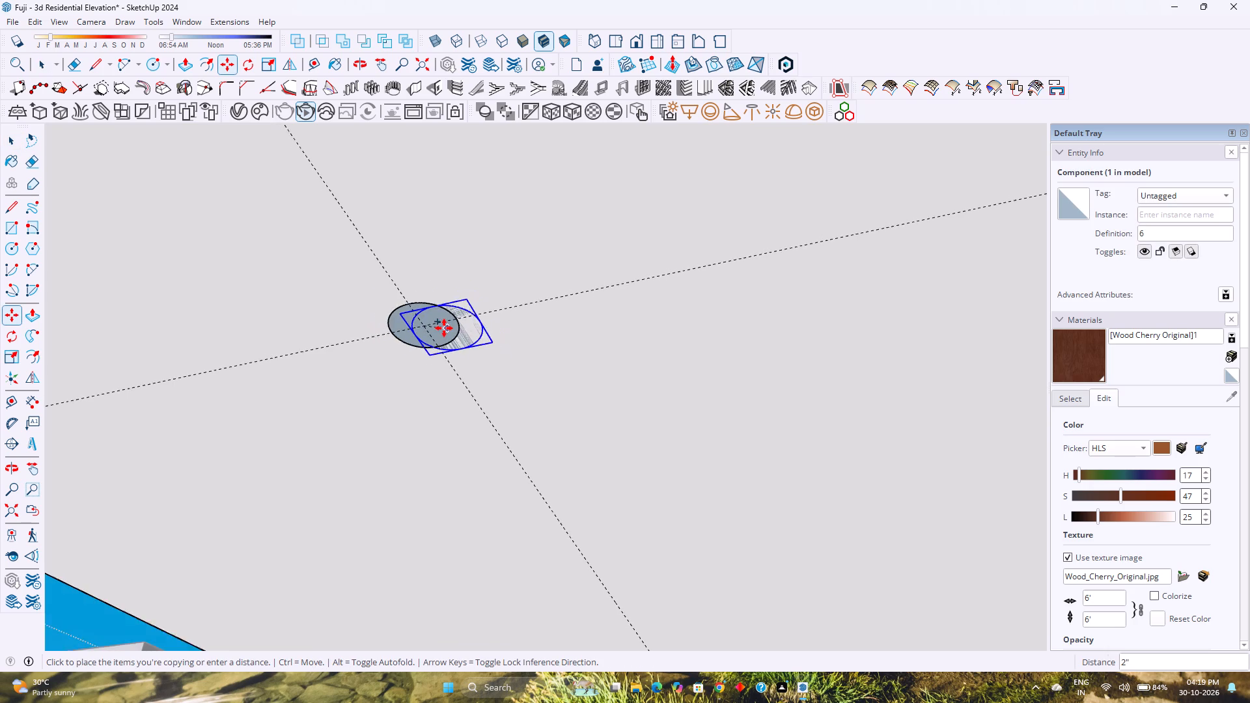
scroll(444, 328, "down", 13)
middle_click_drag(472, 328, 226, 355, "shift")
middle_click(226, 355, "shift")
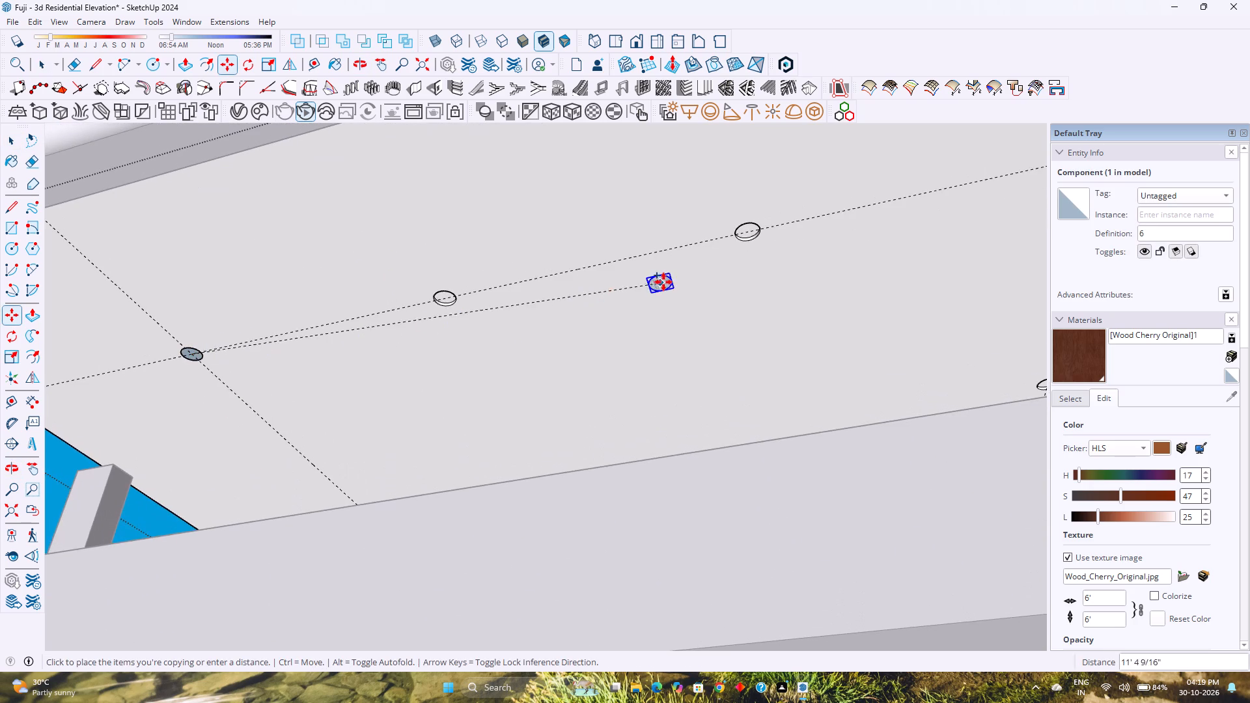
middle_click_drag(652, 286, 358, 361, "shift")
middle_click(358, 361, "shift")
scroll(765, 241, "up", 4)
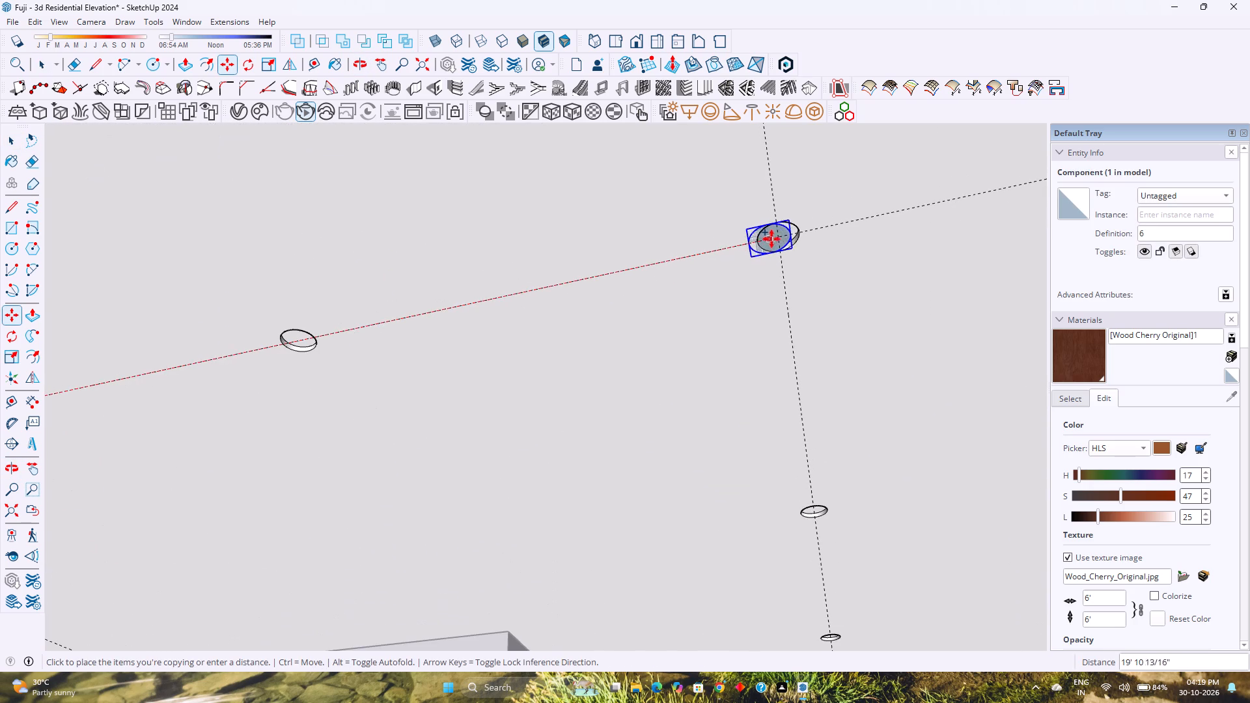
left_click(777, 236)
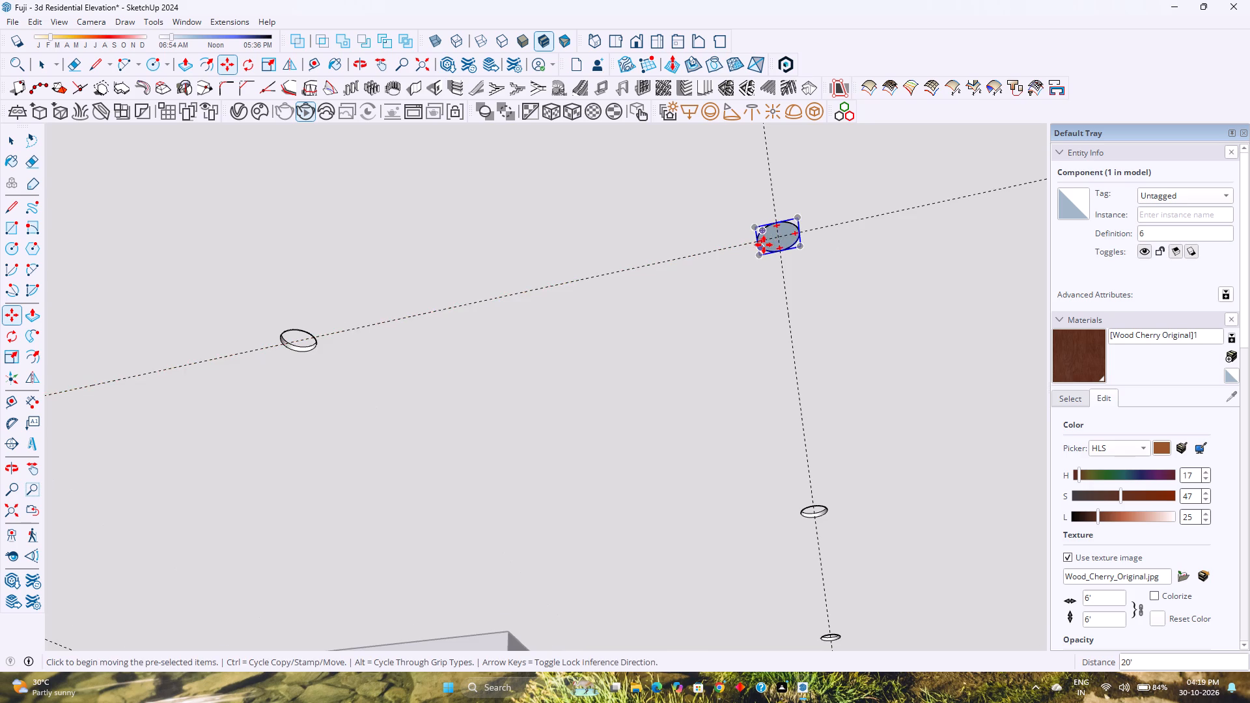
Divide the copy distance by 3 to place discs in the front guide's two intermediate recesses.
scroll(764, 245, "down", 7)
type("/3")
key("Return")
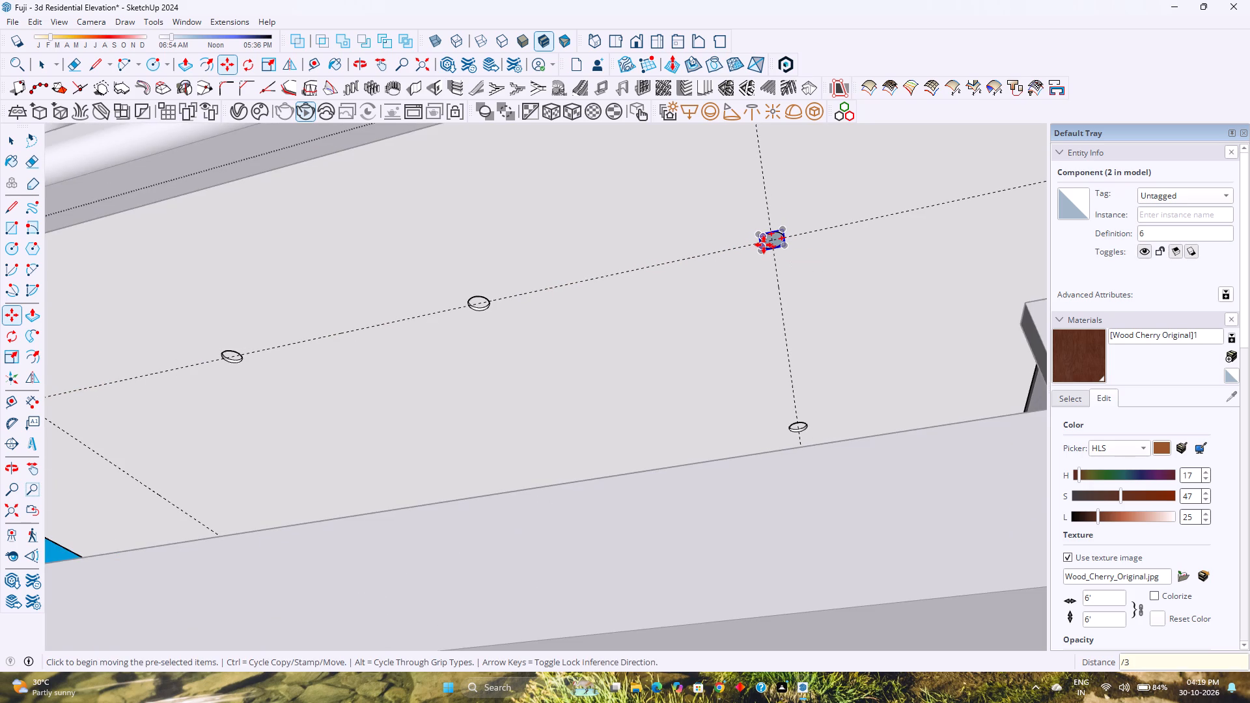
Copy the disc at the front and column-side guide crossing about 31' along the column-side guide to the circle at its far crossing.
scroll(764, 248, "down", 2)
middle_click_drag(816, 264, 574, 303)
middle_click(574, 303)
middle_click_drag(602, 290, 629, 374)
middle_click(629, 374)
middle_click_drag(611, 290, 627, 437, "shift")
scroll(590, 333, "down", 4)
key("space")
scroll(592, 318, "down", 4)
middle_click_drag(596, 316, 560, 445, "shift")
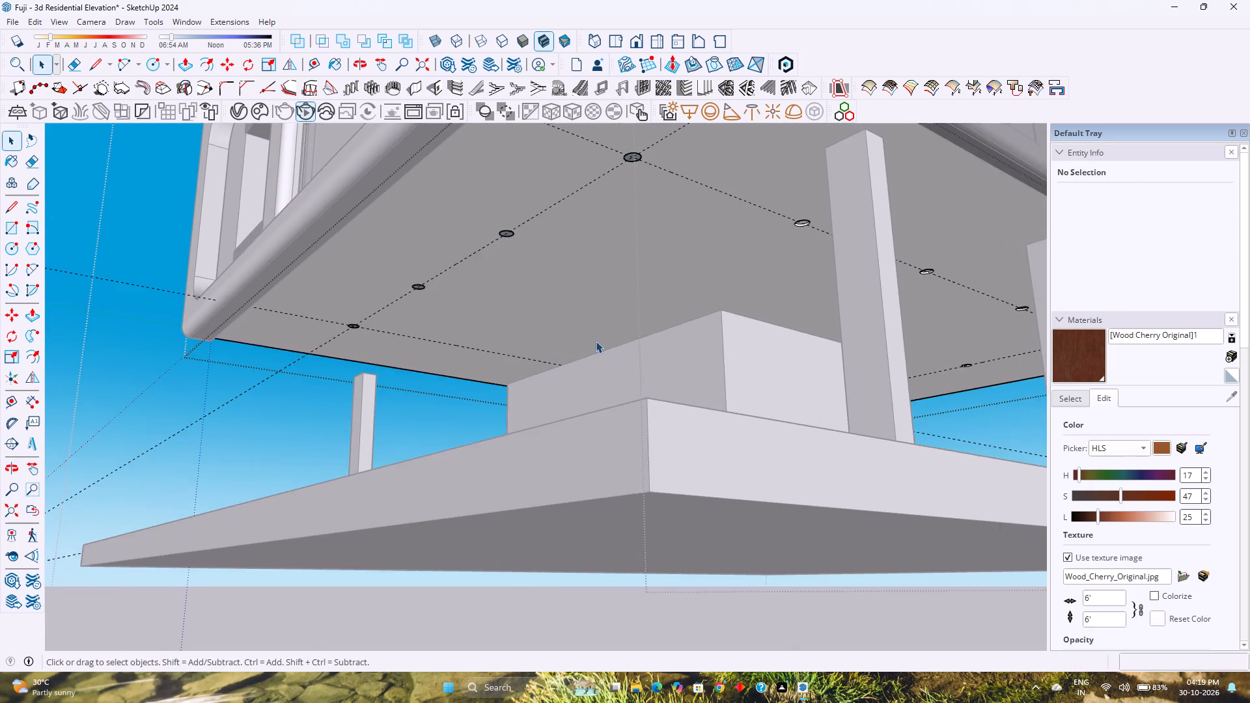
scroll(604, 325, "down", 4)
scroll(606, 304, "up", 1, "shift")
middle_click_drag(614, 274, 545, 402, "shift")
scroll(563, 327, "up", 11)
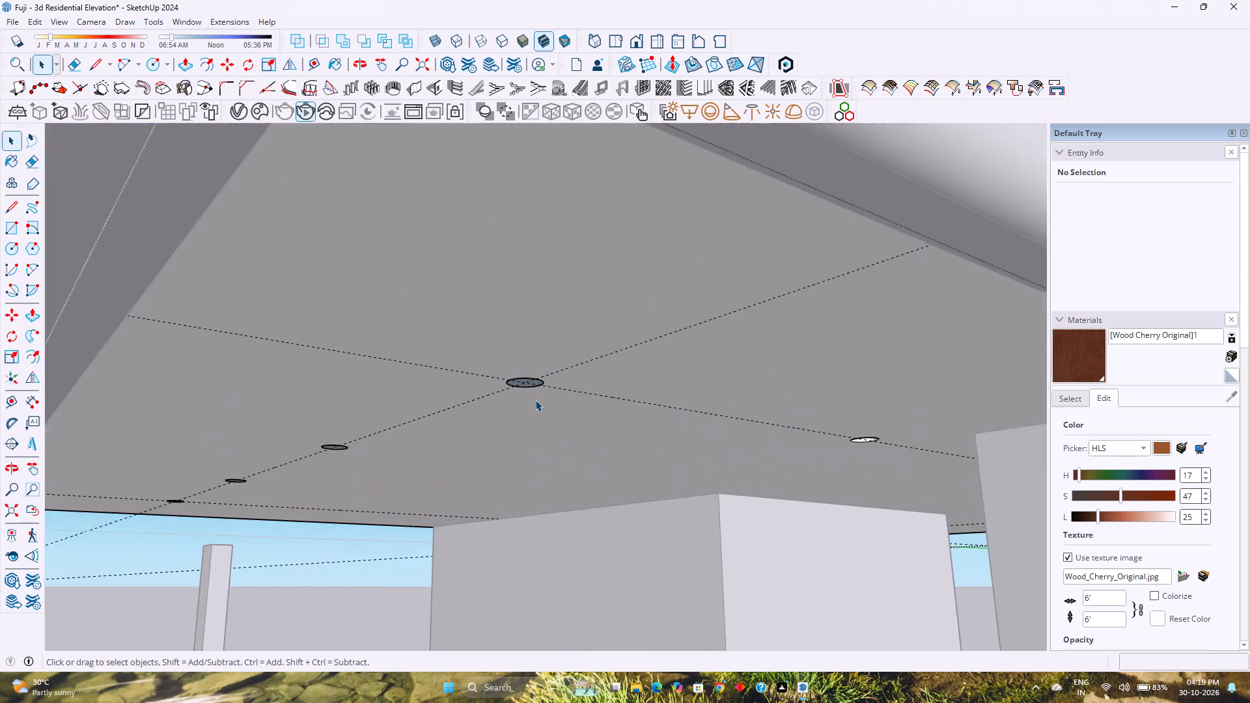
scroll(535, 400, "up", 8)
middle_click_drag(527, 389, 521, 344)
left_click(516, 373)
scroll(516, 370, "up", 3)
middle_click_drag(516, 370, 541, 343)
left_click(519, 366)
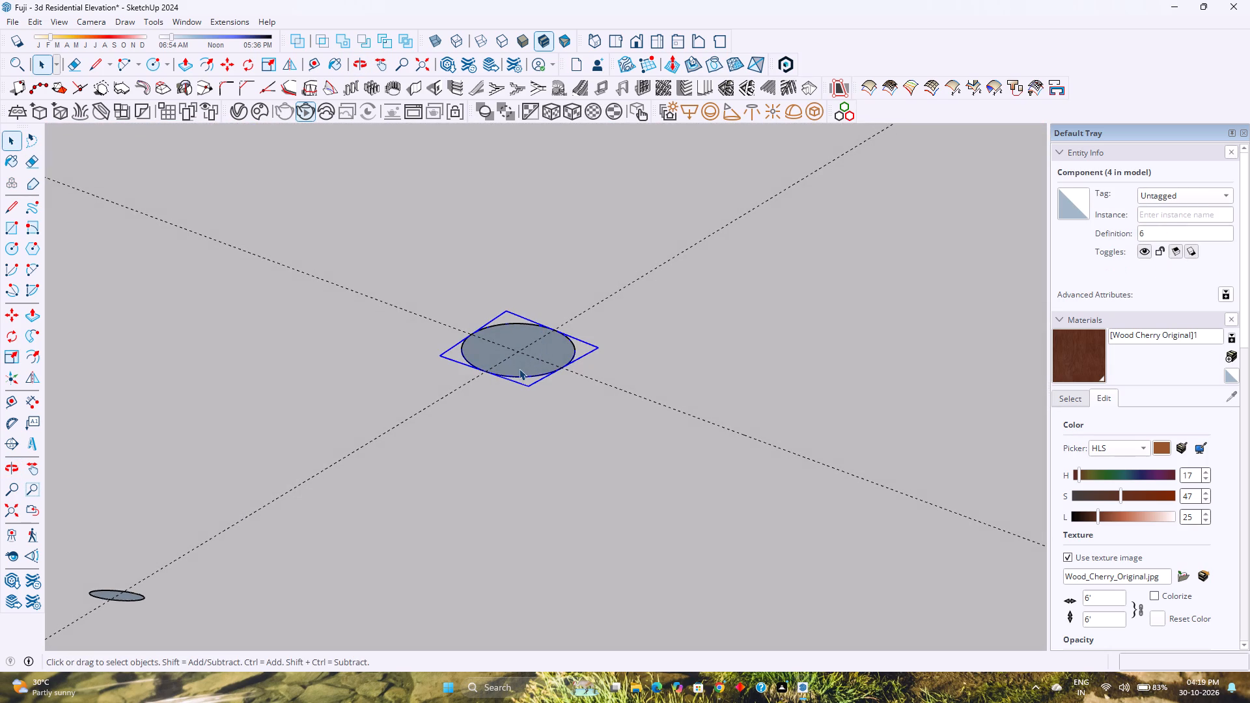
key("m")
left_click(521, 351)
scroll(538, 359, "down", 2)
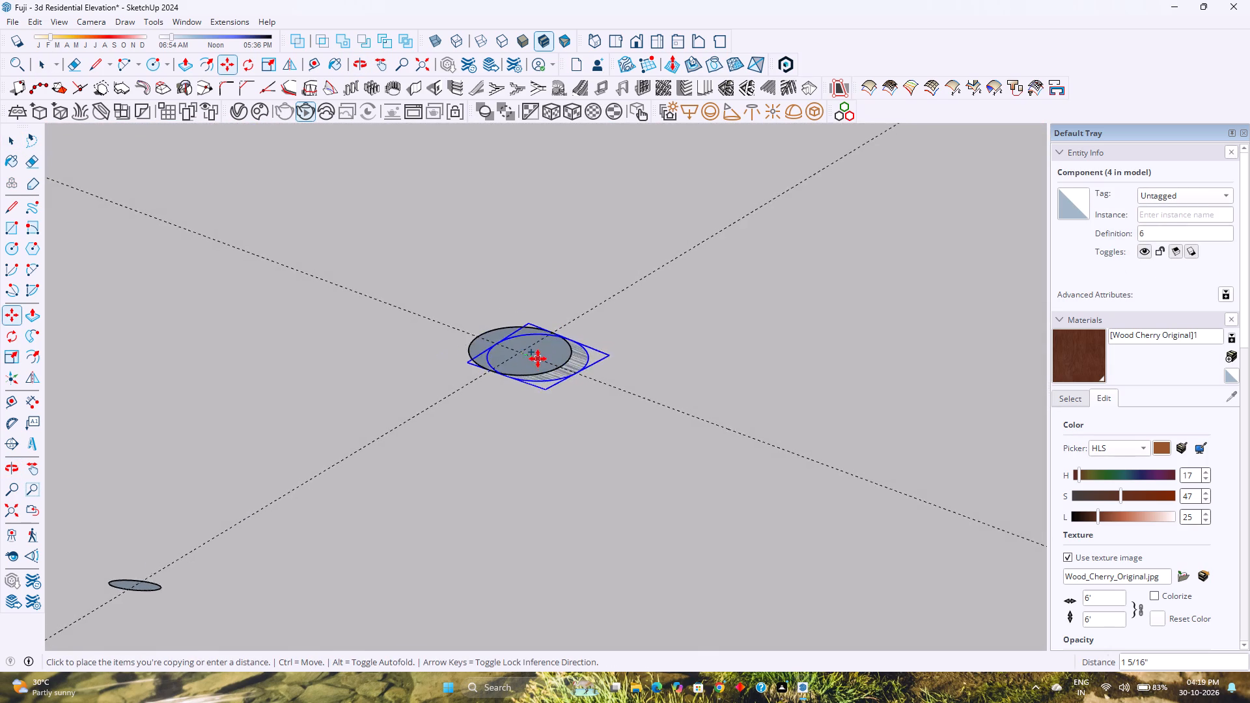
scroll(538, 359, "down", 20)
scroll(538, 359, "down", 2)
middle_click_drag(701, 386, 419, 389, "shift")
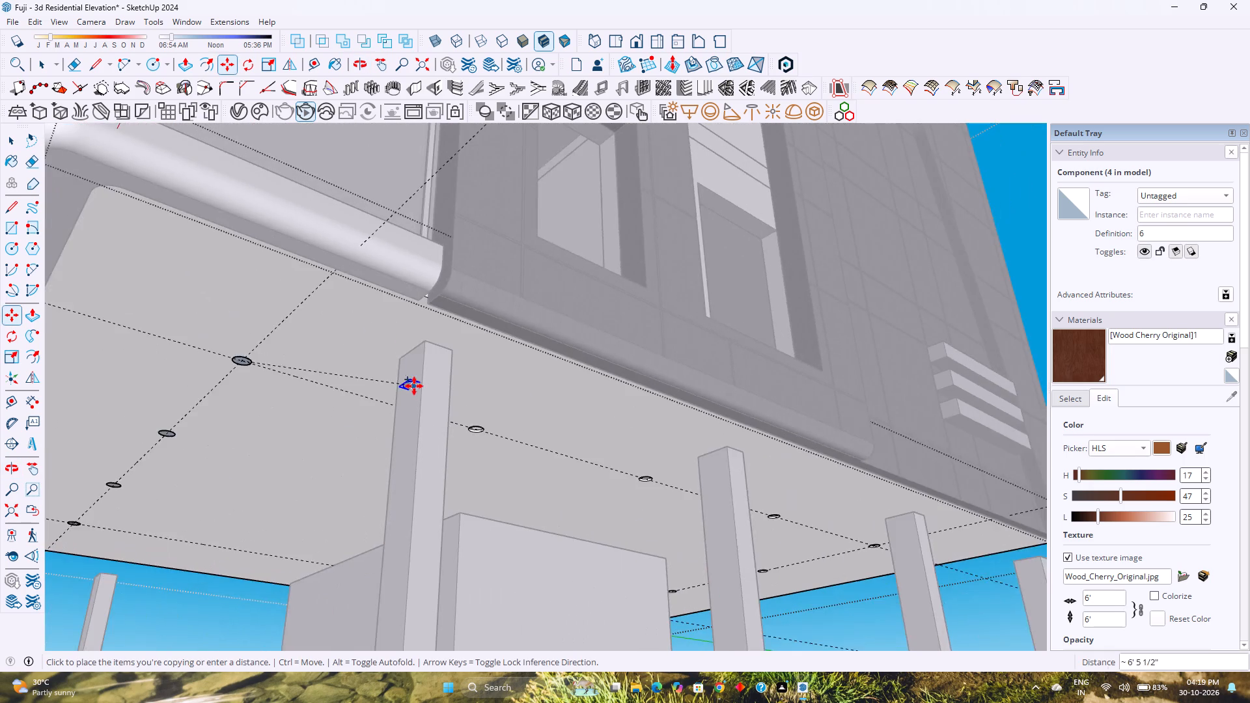
scroll(414, 386, "down", 4)
middle_click_drag(717, 479, 491, 420, "shift")
middle_click(491, 420, "shift")
scroll(621, 497, "up", 12)
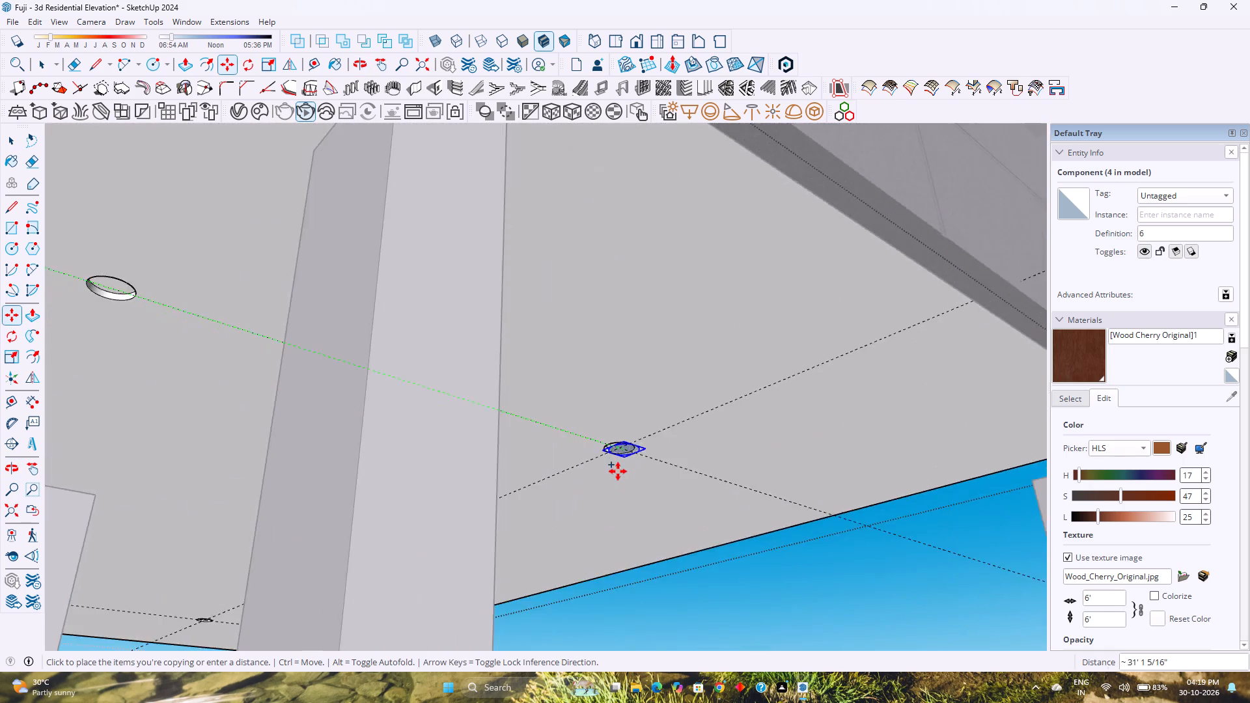
scroll(618, 471, "up", 10)
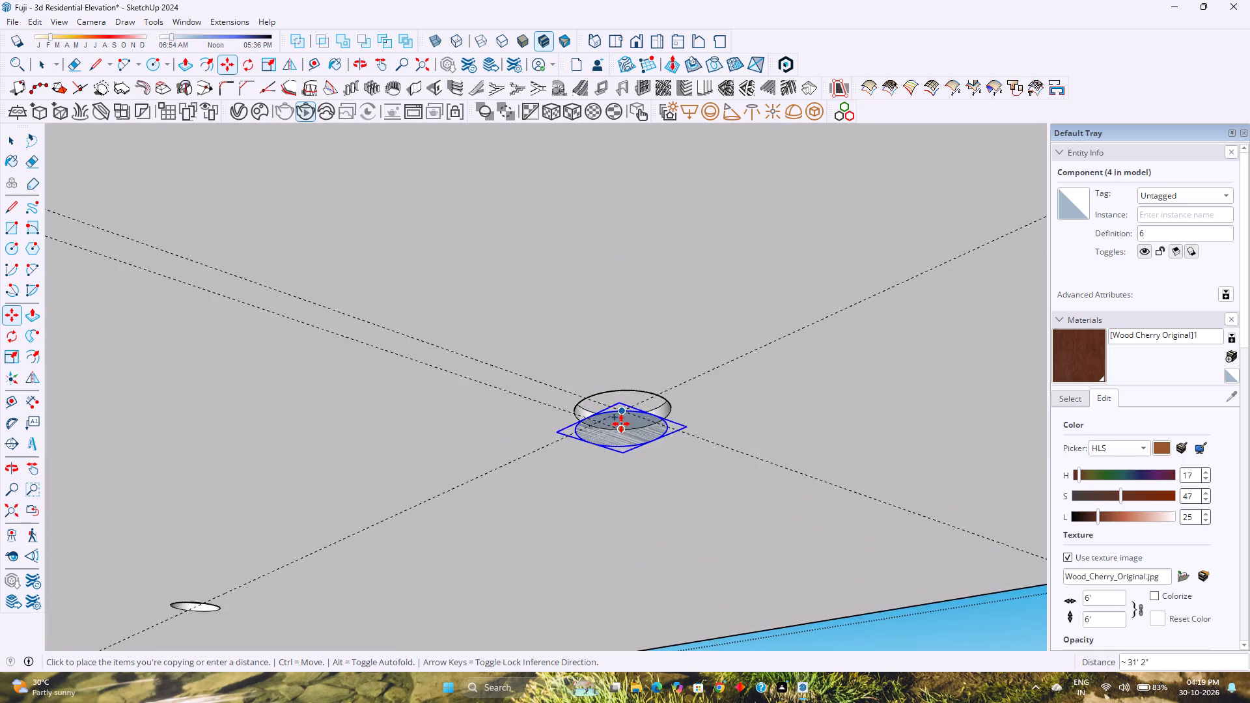
key("Right")
key("Left")
scroll(621, 424, "up", 4)
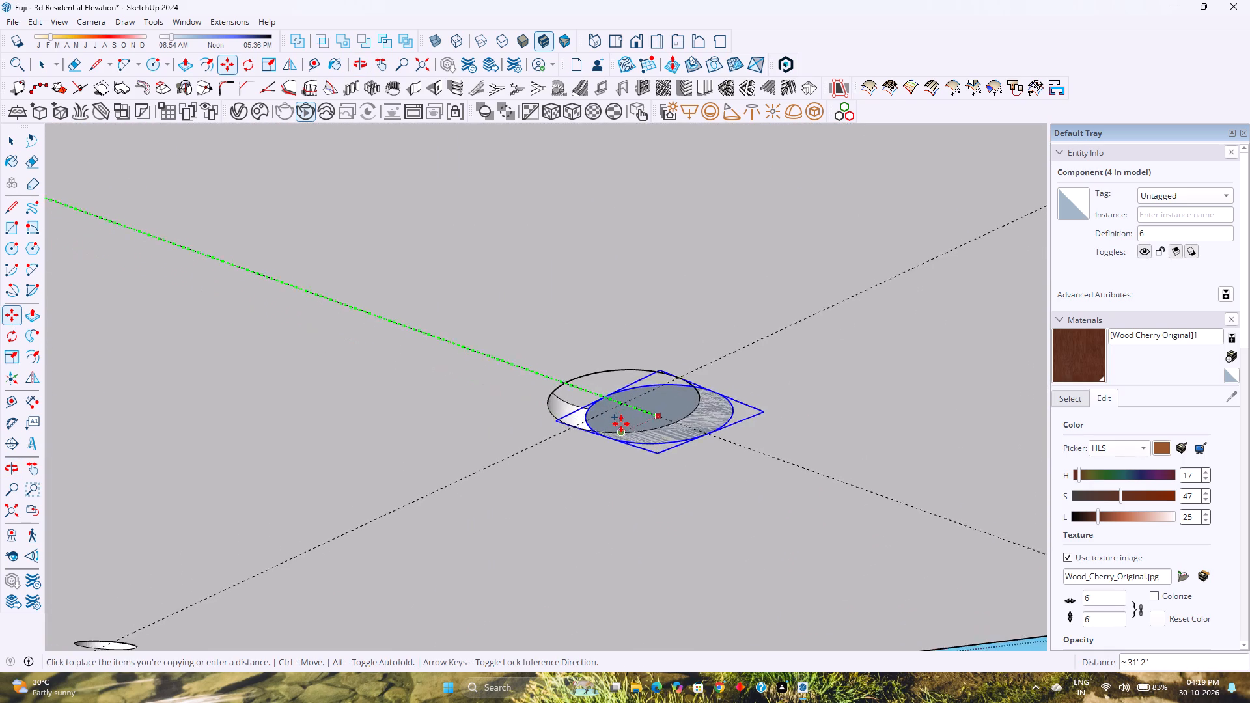
scroll(624, 413, "up", 2)
left_click(626, 398)
Divide the copy distance by 4 to place discs in the column-side guide's three intermediate recesses.
scroll(628, 398, "down", 6)
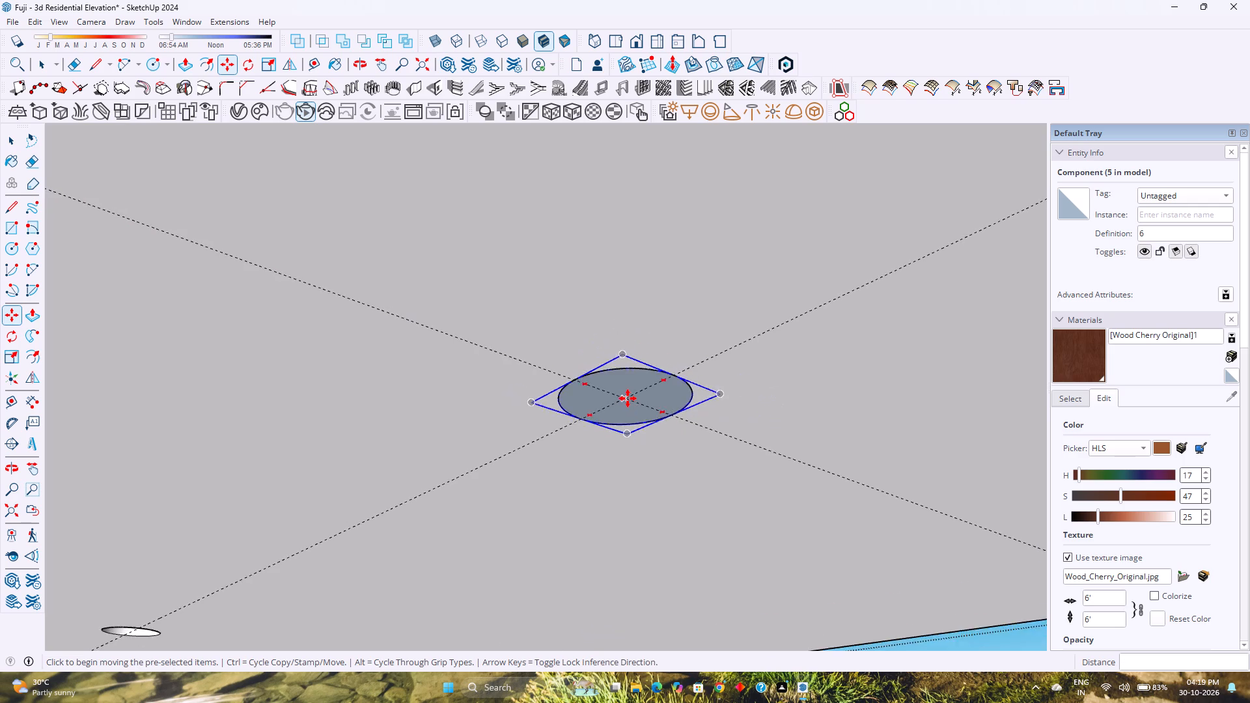
scroll(628, 398, "down", 20)
scroll(628, 398, "down", 12)
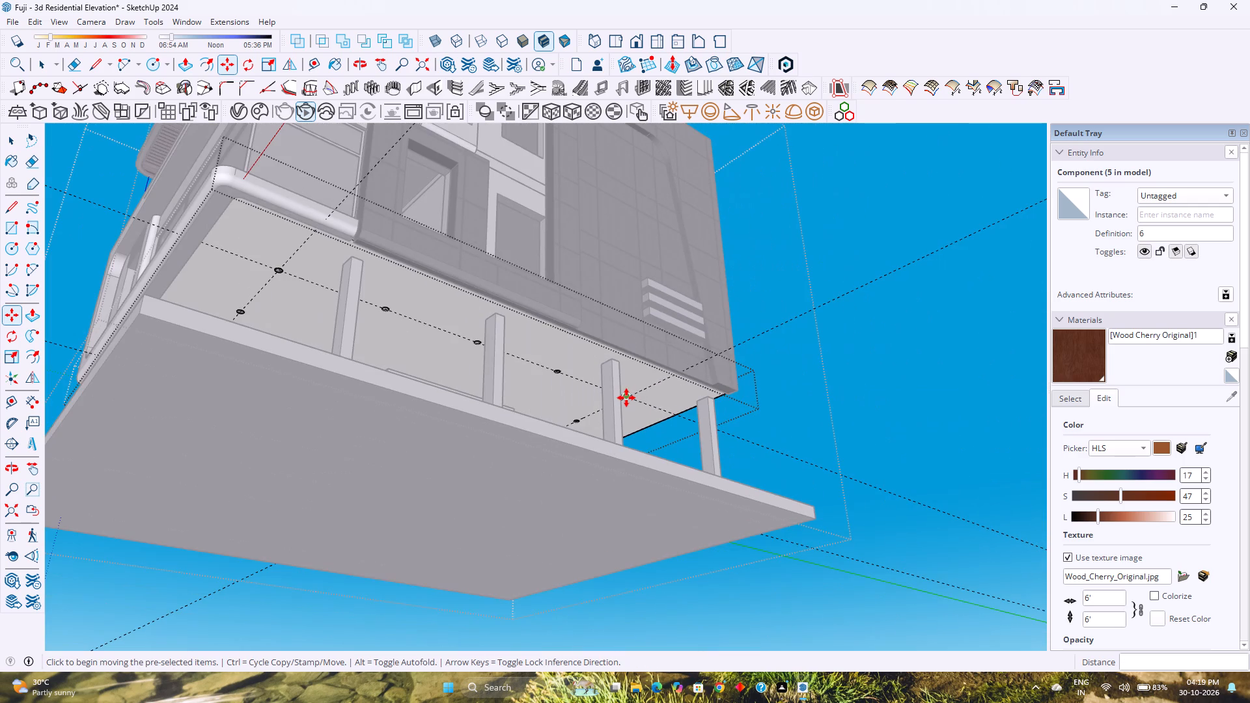
key("slash")
key("4")
key("Return")
Copy the disc at the column-side guide's far crossing about 20' along the far-end guide to the circle at the opposite crossing.
scroll(626, 398, "up", 5)
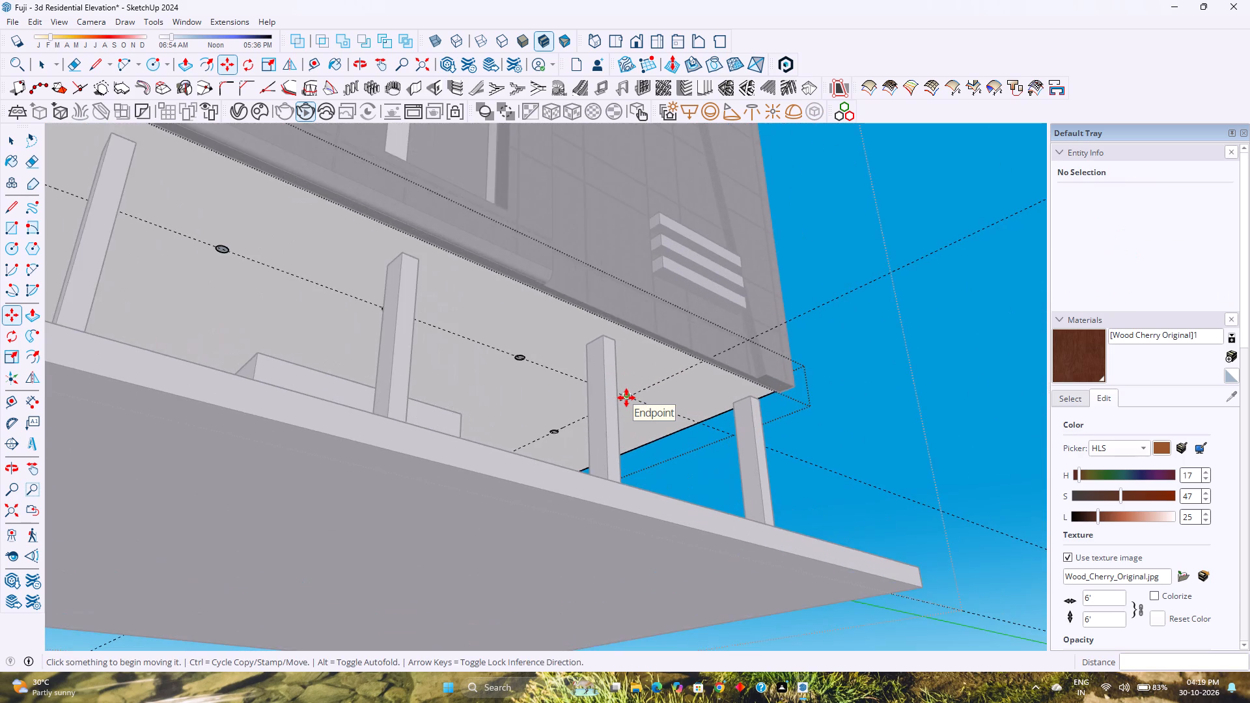
scroll(626, 398, "up", 10)
middle_click_drag(622, 398, 405, 405)
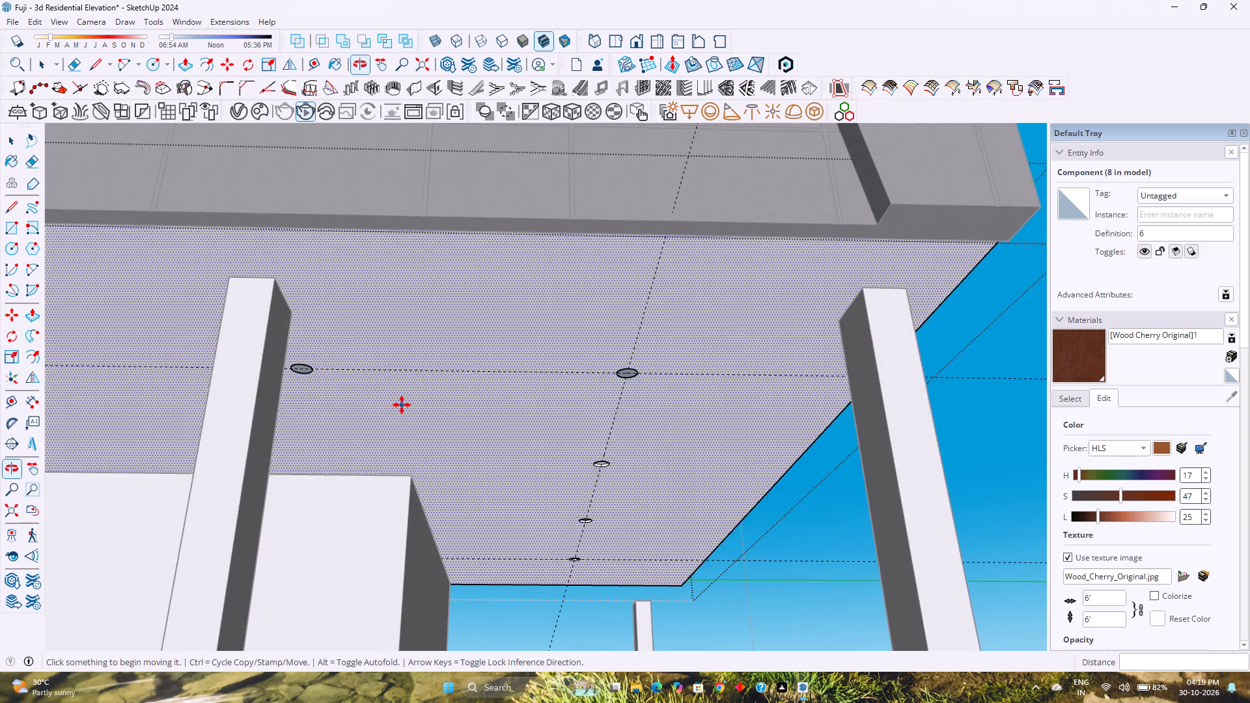
scroll(402, 405, "down", 4)
middle_click_drag(527, 414, 229, 424)
scroll(488, 398, "up", 10)
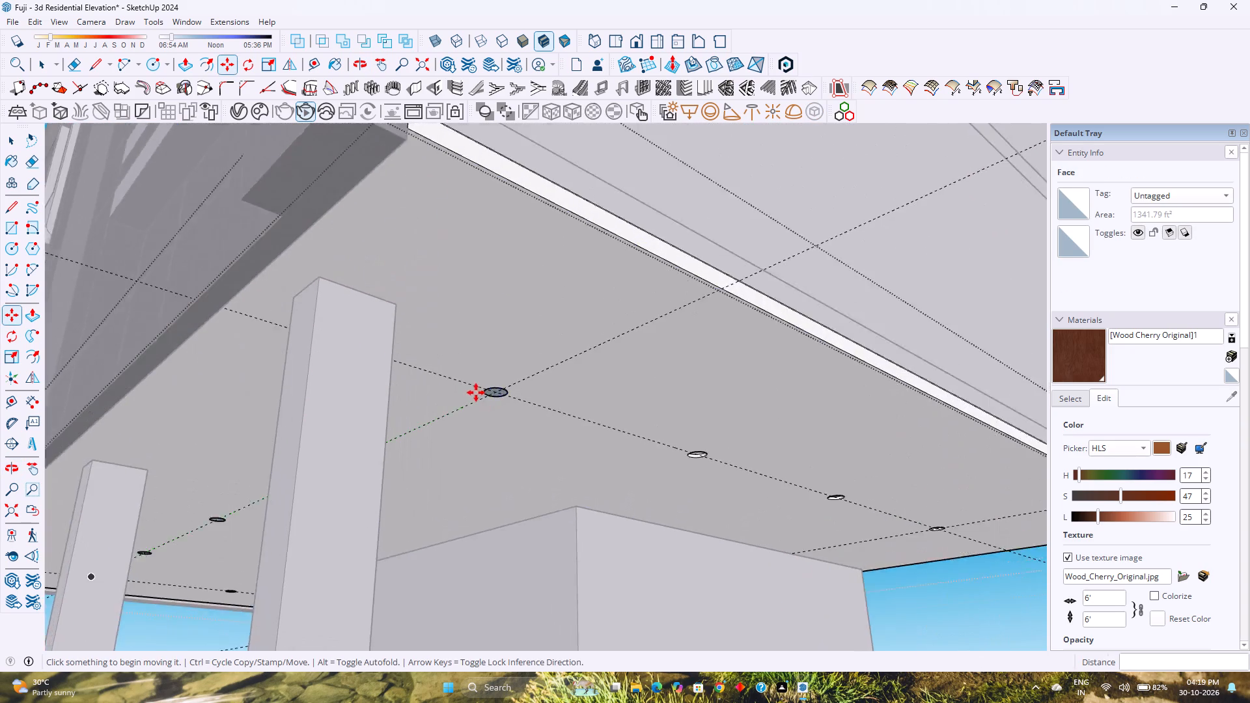
scroll(476, 393, "up", 6)
key("space")
scroll(509, 393, "up", 7)
left_click(516, 402)
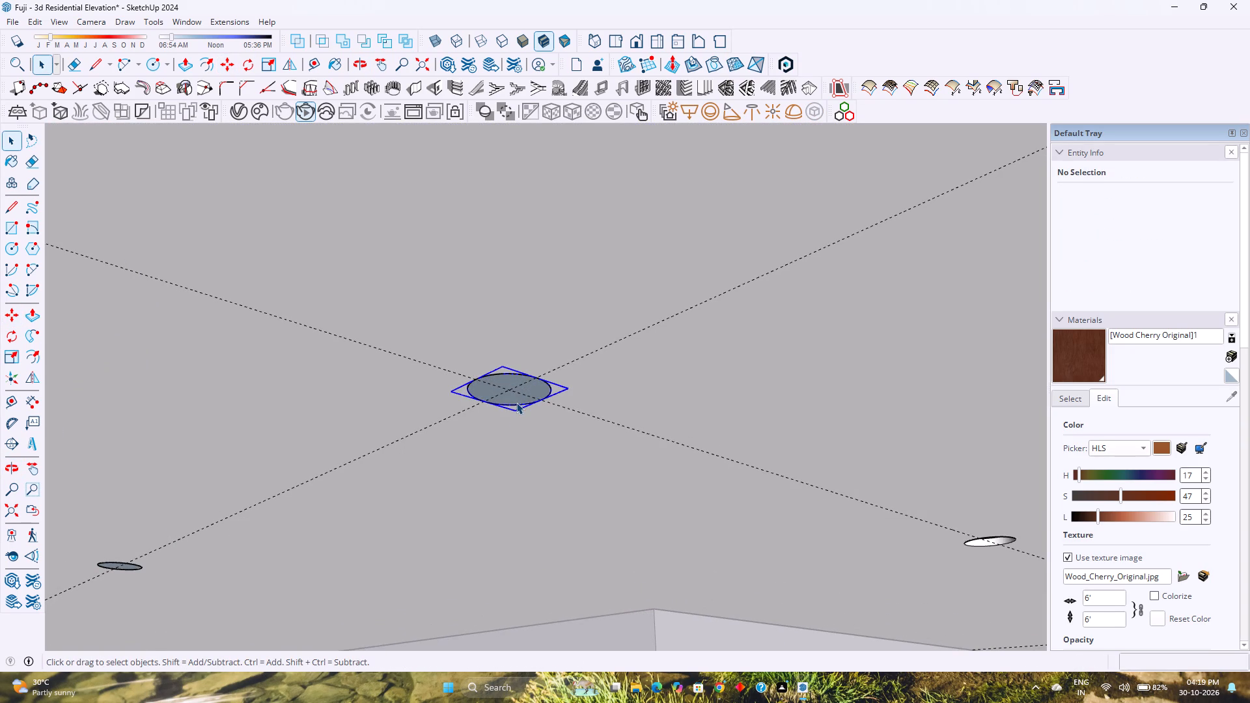
key("m")
left_click(511, 392)
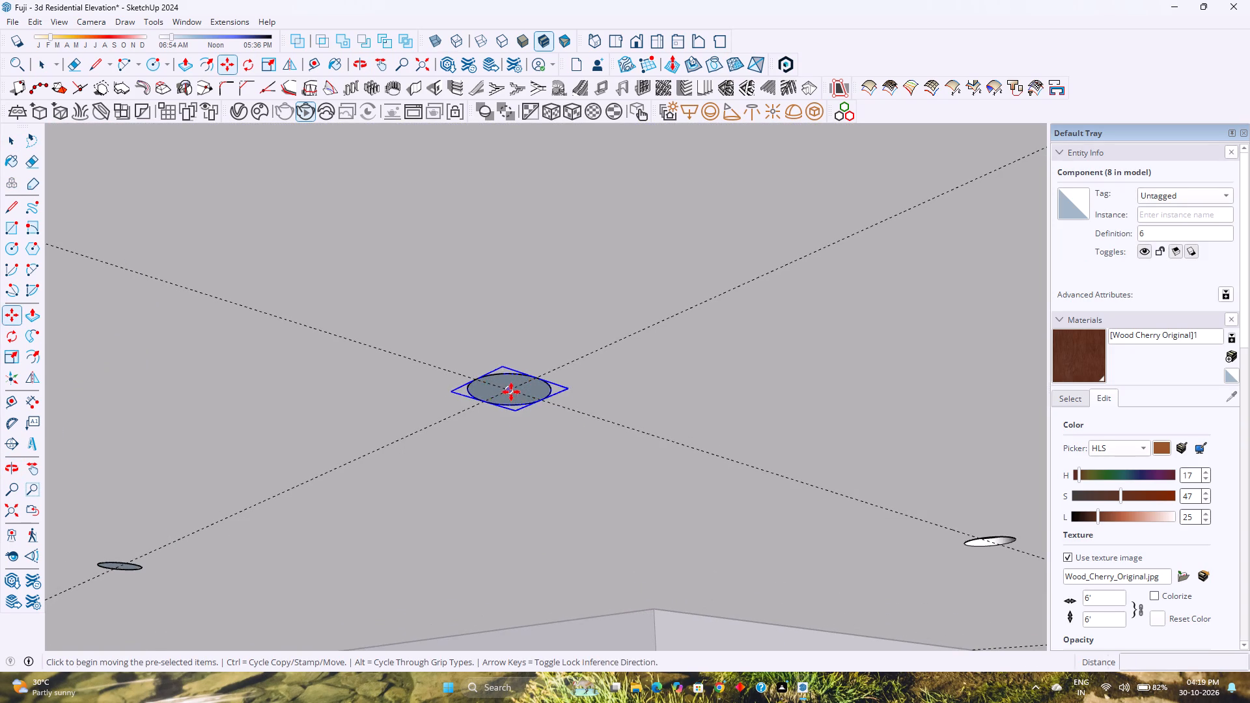
scroll(566, 409, "down", 15)
middle_click_drag(627, 429, 442, 402, "shift")
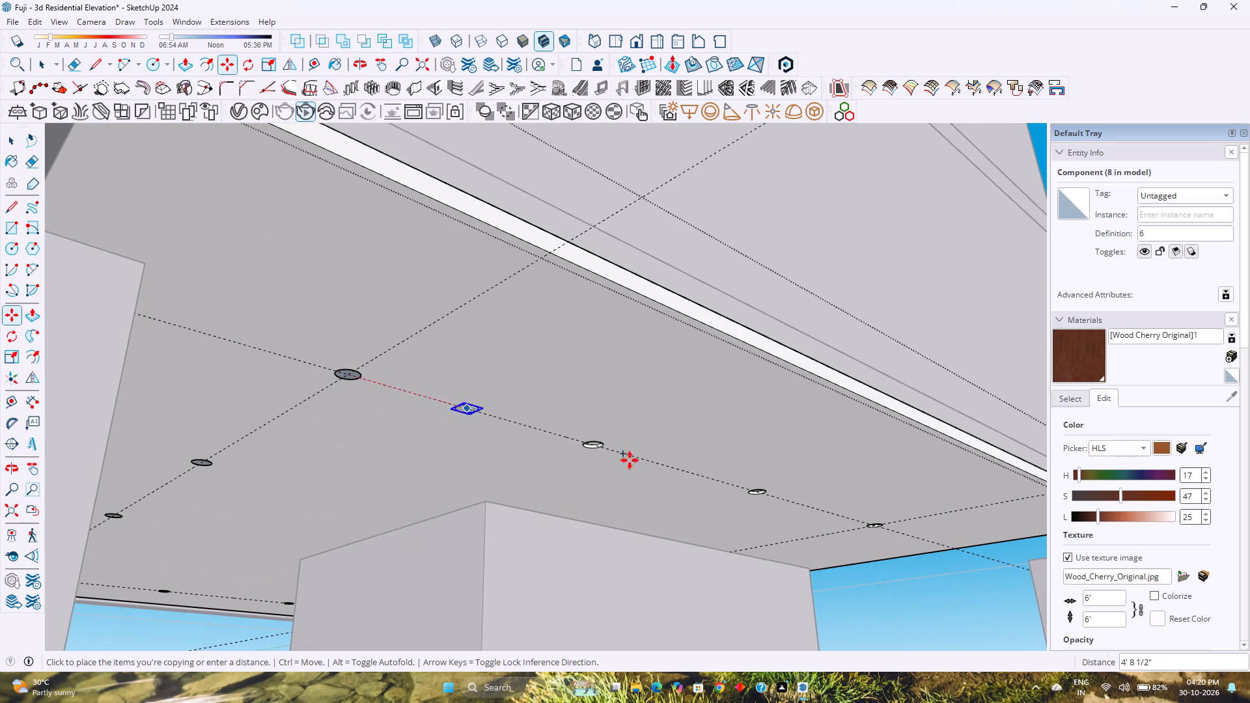
scroll(877, 533, "up", 16)
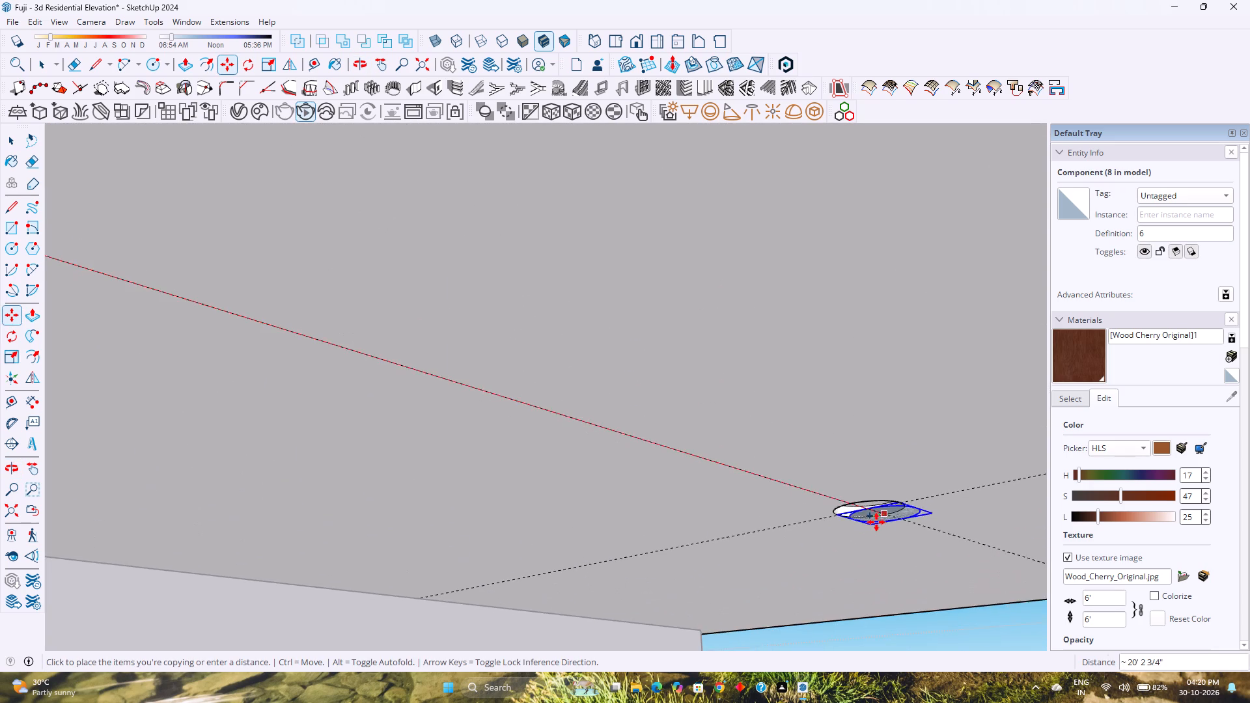
scroll(876, 522, "up", 4)
key("Left")
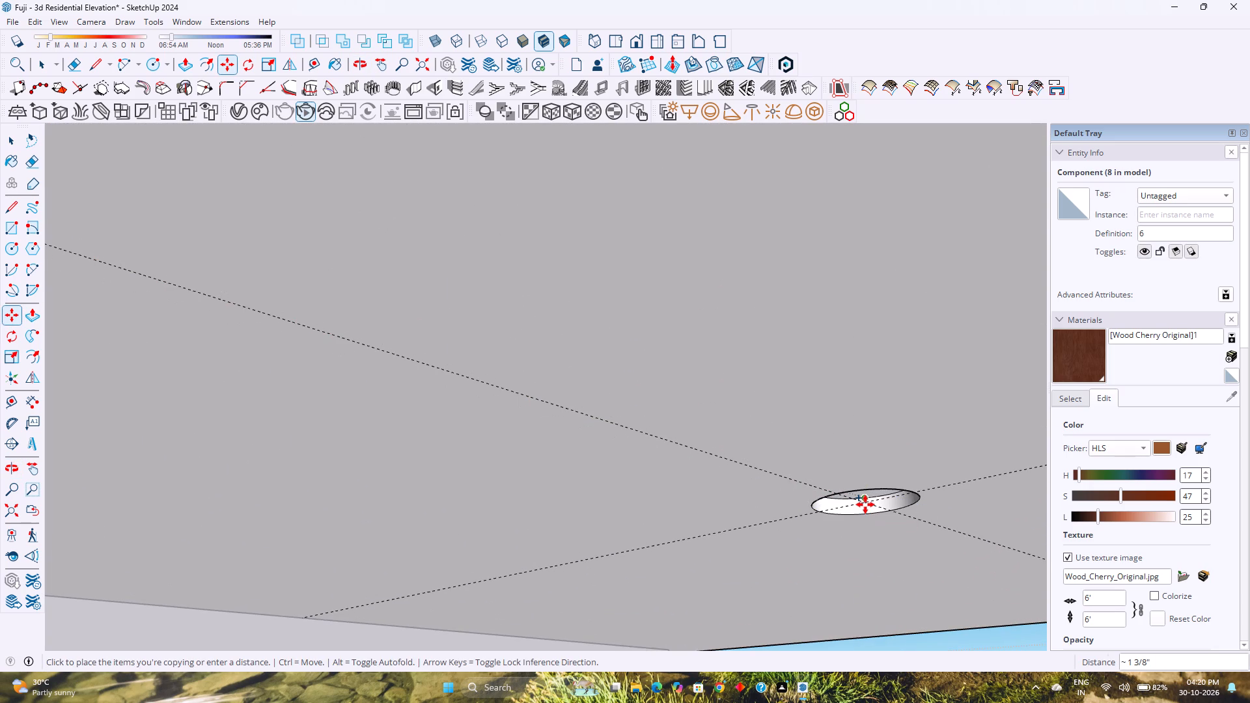
key("Right")
scroll(870, 507, "up", 8)
middle_click_drag(876, 508, 778, 434)
left_click(848, 441)
Divide the copy distance by 3 to place discs in the far-end guide's two intermediate recesses.
scroll(848, 441, "down", 6)
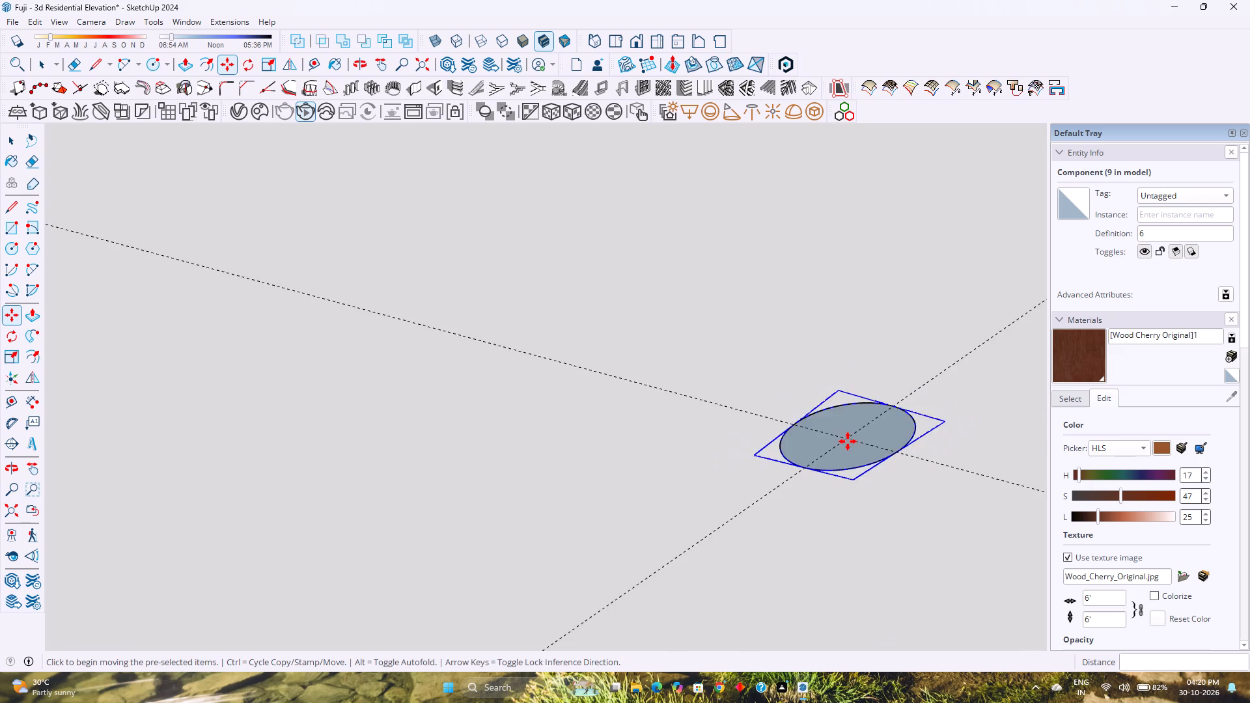
scroll(848, 441, "down", 20)
scroll(848, 441, "down", 3)
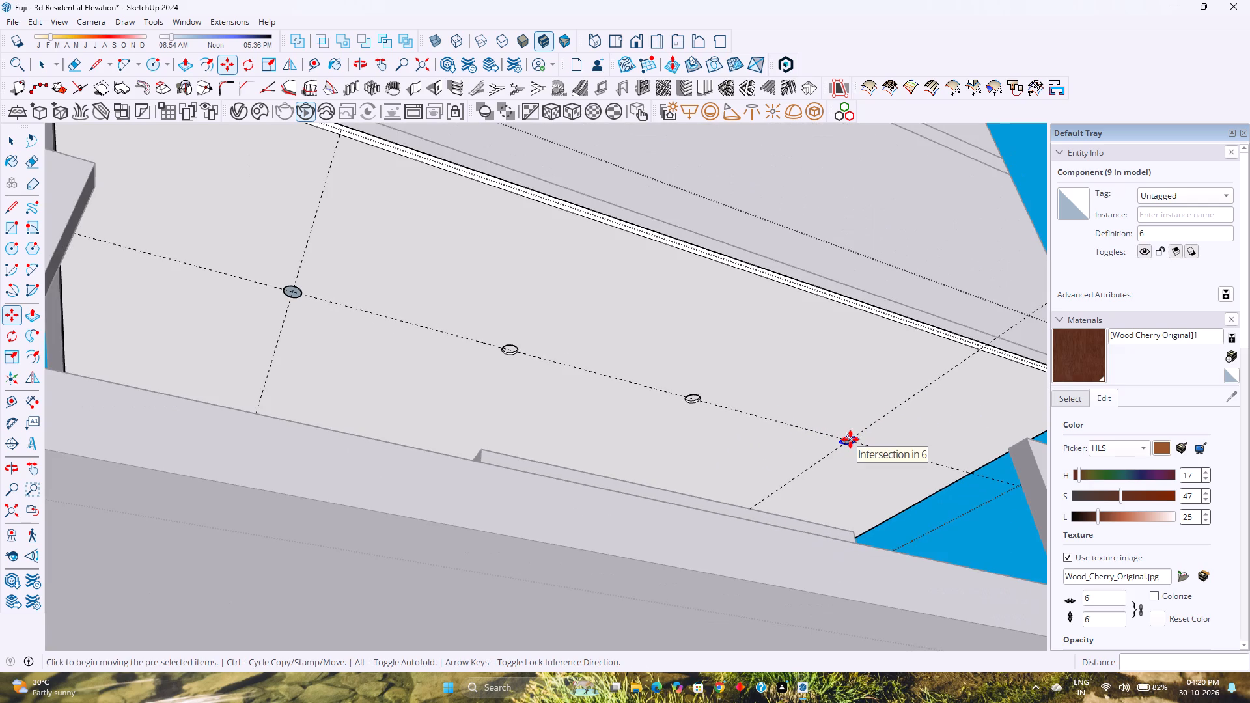
type("/3")
key("Return")
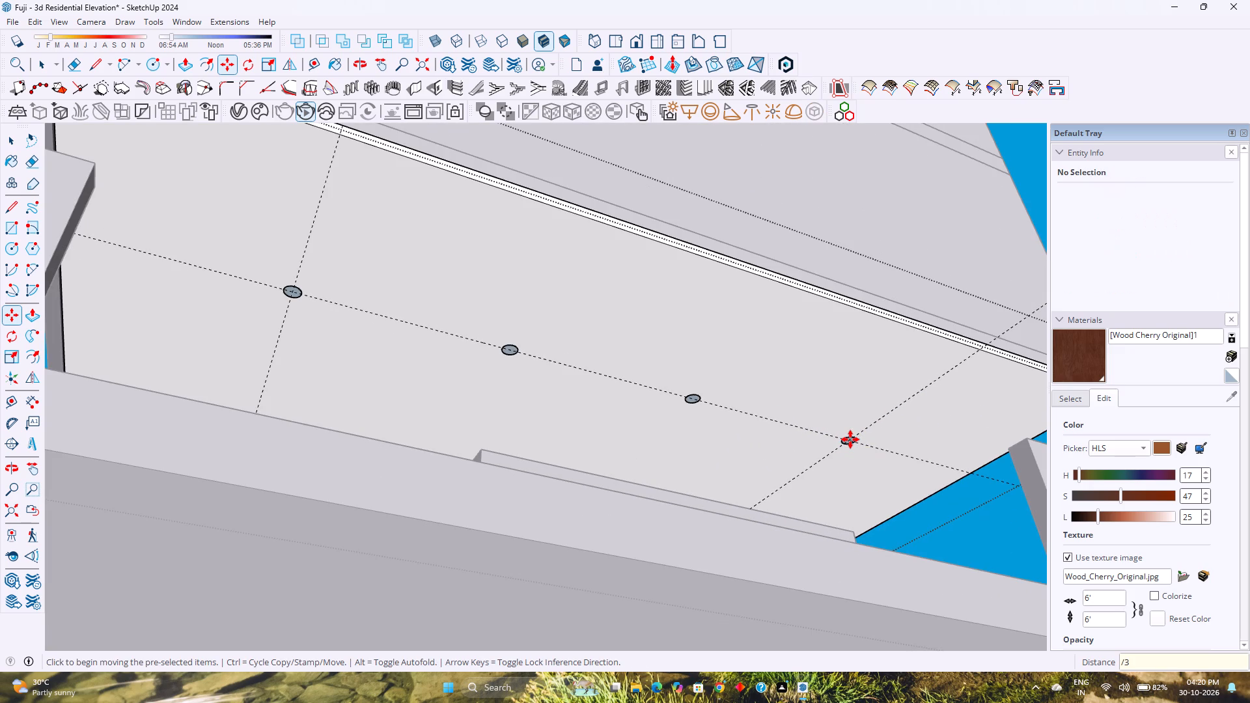
key("space")
scroll(726, 439, "down", 3)
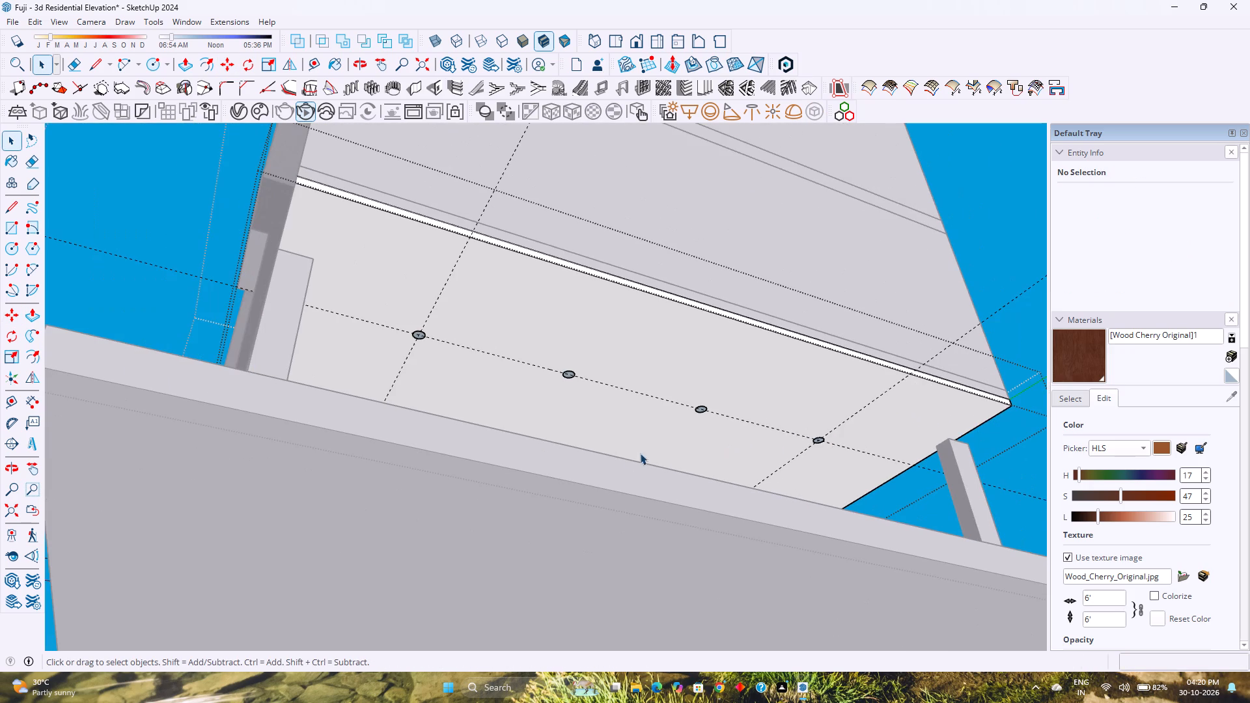
Open the disc component at the front corner crossing for editing and extrude its circular face 1 inch downward with Push/Pull.
middle_click_drag(631, 453, 784, 491)
middle_click(784, 491)
scroll(784, 480, "down", 4)
middle_click_drag(609, 522, 947, 522)
middle_click(947, 522)
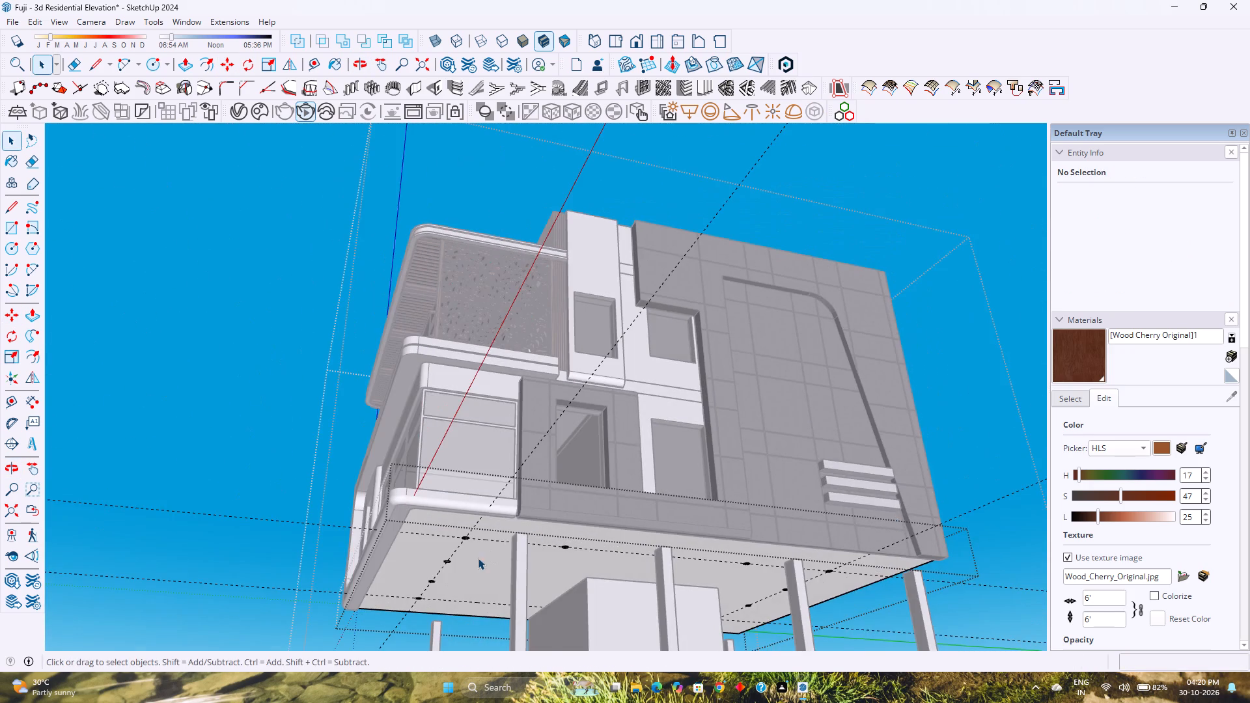
scroll(477, 558, "up", 20)
scroll(477, 558, "up", 3)
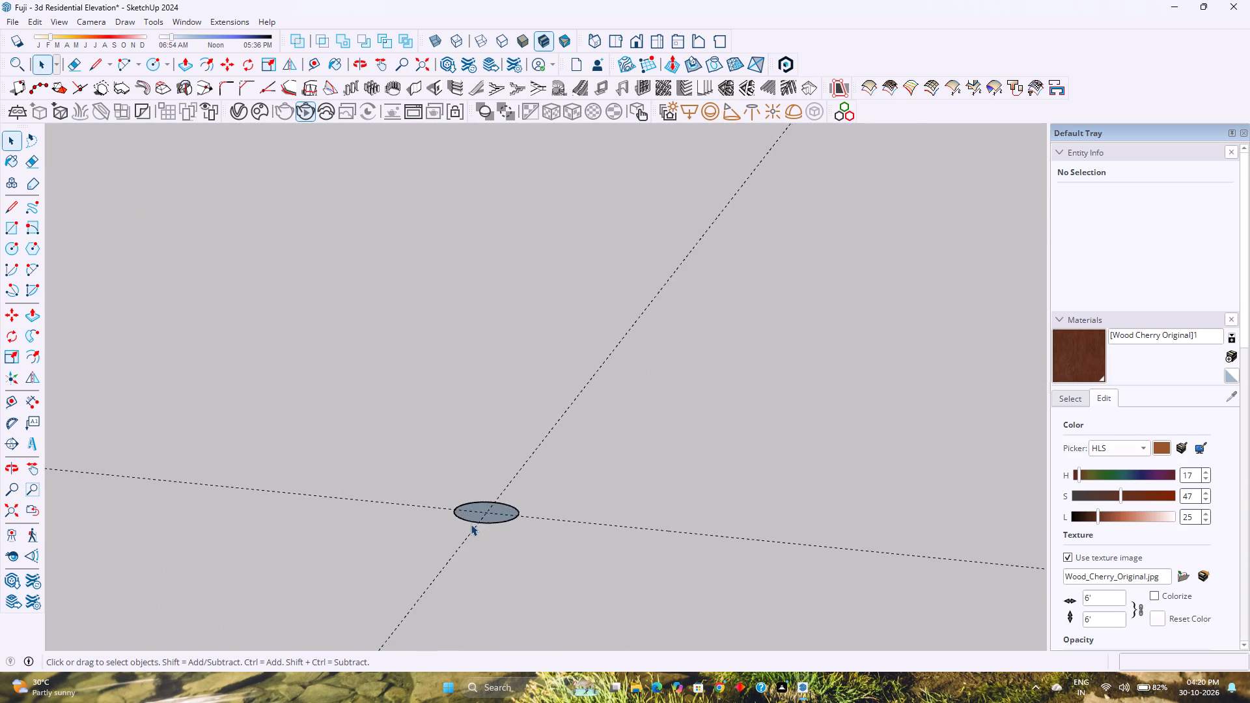
scroll(471, 524, "up", 5)
double_click(513, 515)
scroll(513, 515, "up", 3)
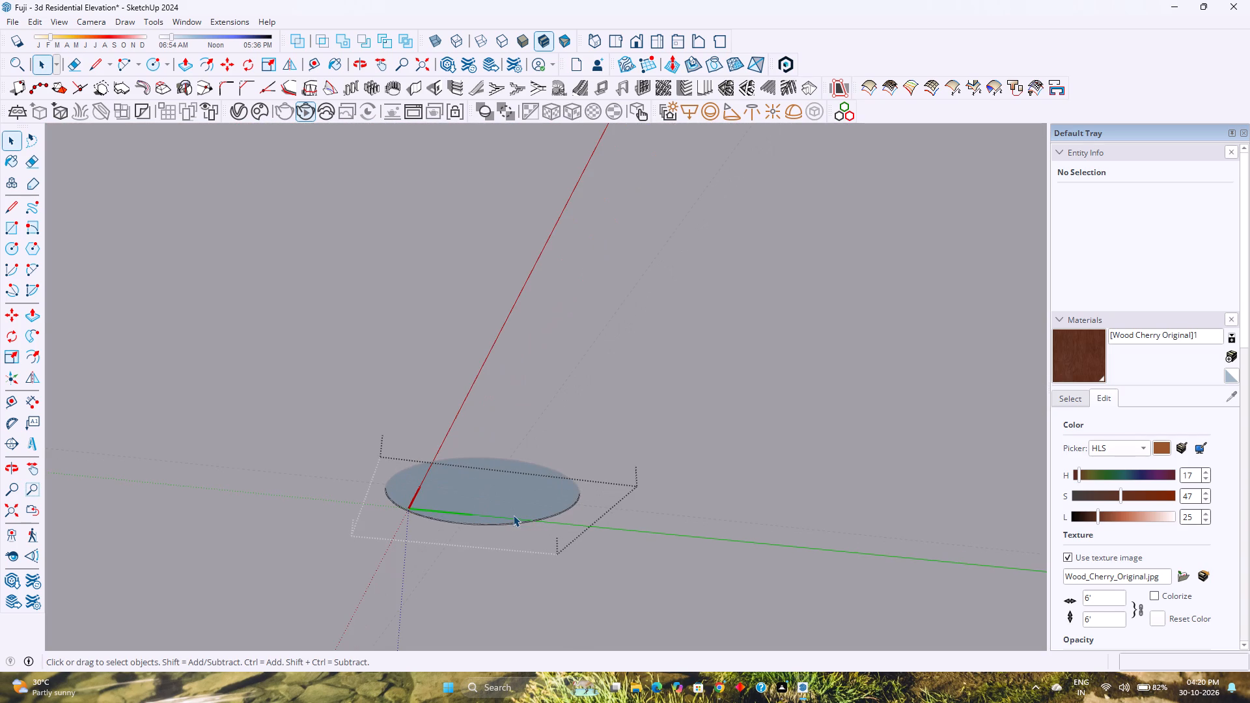
key("p")
left_click(513, 512)
key("1")
key("Return")
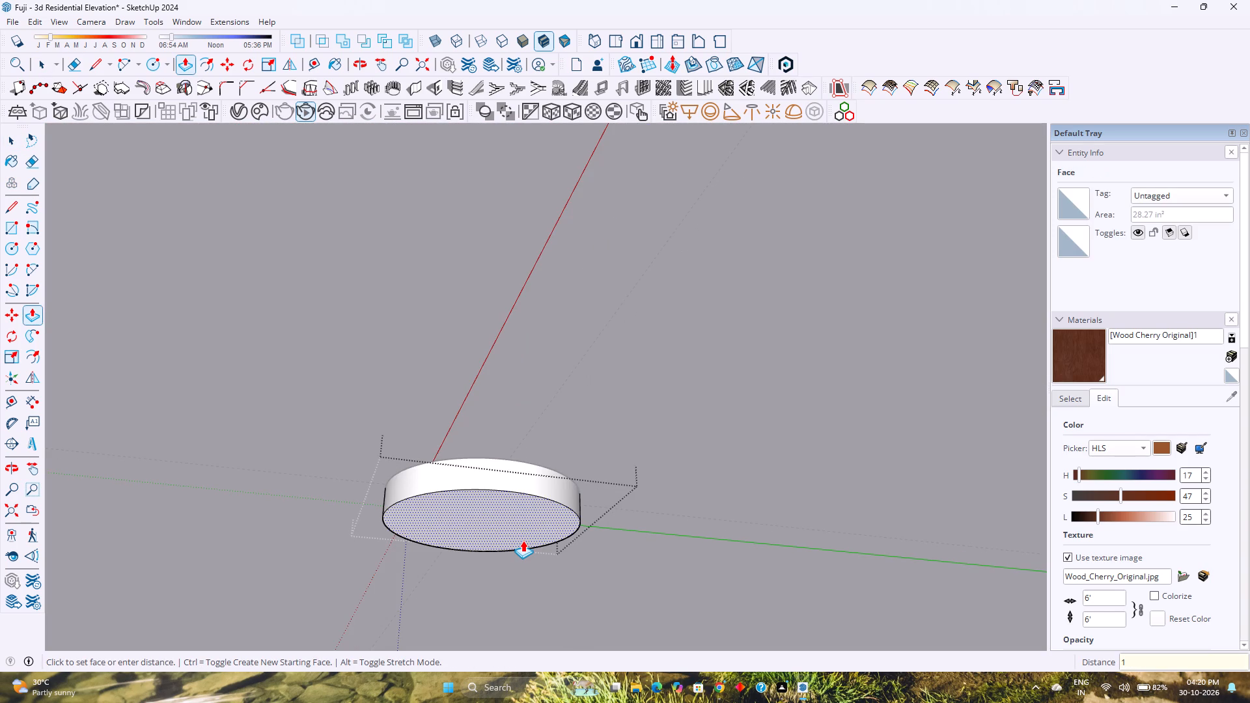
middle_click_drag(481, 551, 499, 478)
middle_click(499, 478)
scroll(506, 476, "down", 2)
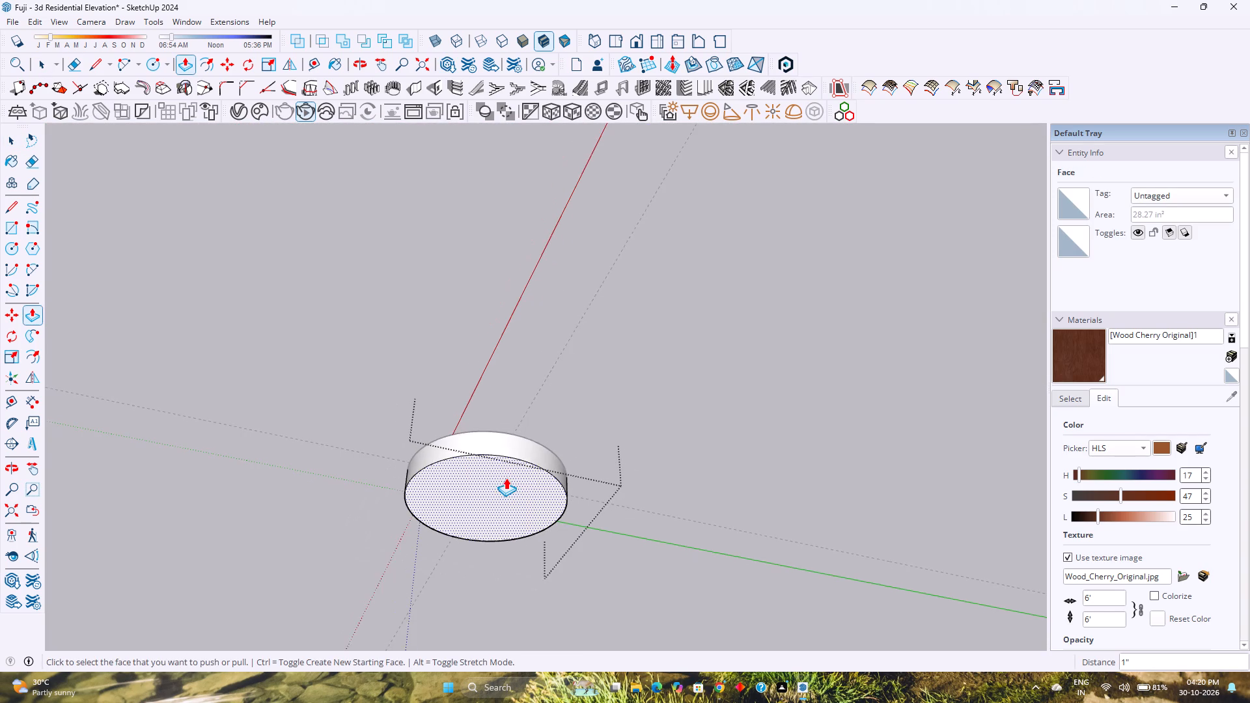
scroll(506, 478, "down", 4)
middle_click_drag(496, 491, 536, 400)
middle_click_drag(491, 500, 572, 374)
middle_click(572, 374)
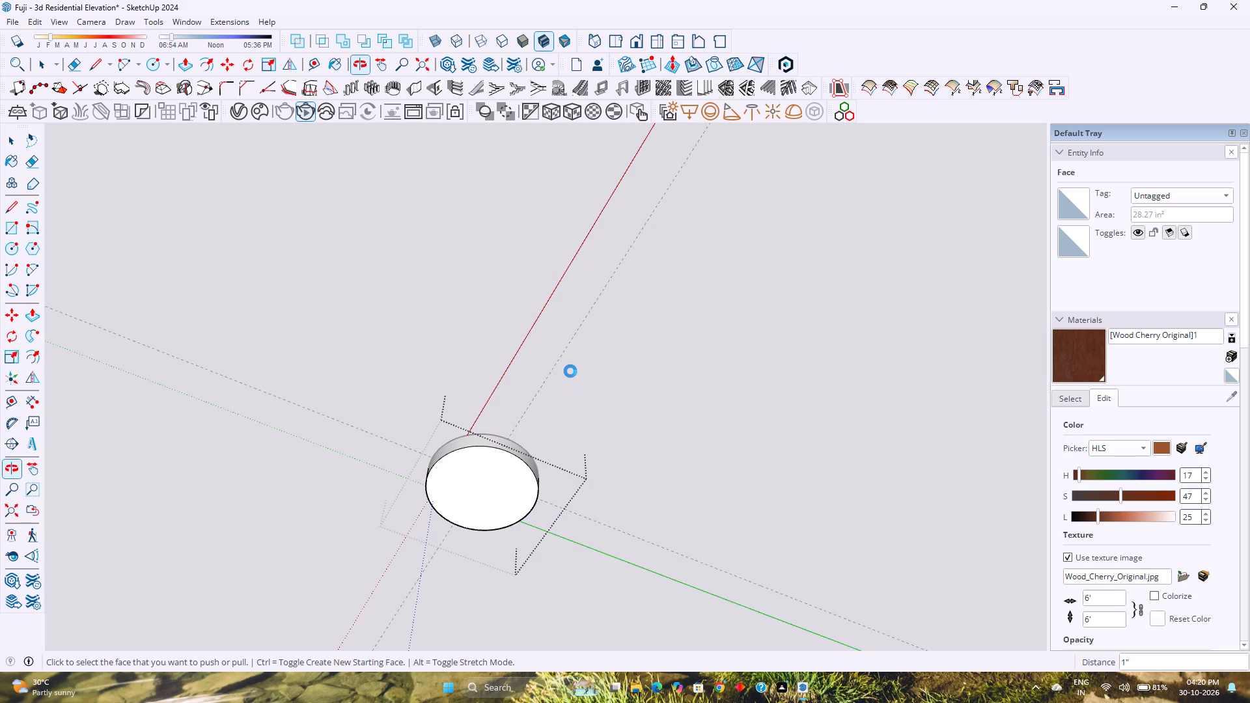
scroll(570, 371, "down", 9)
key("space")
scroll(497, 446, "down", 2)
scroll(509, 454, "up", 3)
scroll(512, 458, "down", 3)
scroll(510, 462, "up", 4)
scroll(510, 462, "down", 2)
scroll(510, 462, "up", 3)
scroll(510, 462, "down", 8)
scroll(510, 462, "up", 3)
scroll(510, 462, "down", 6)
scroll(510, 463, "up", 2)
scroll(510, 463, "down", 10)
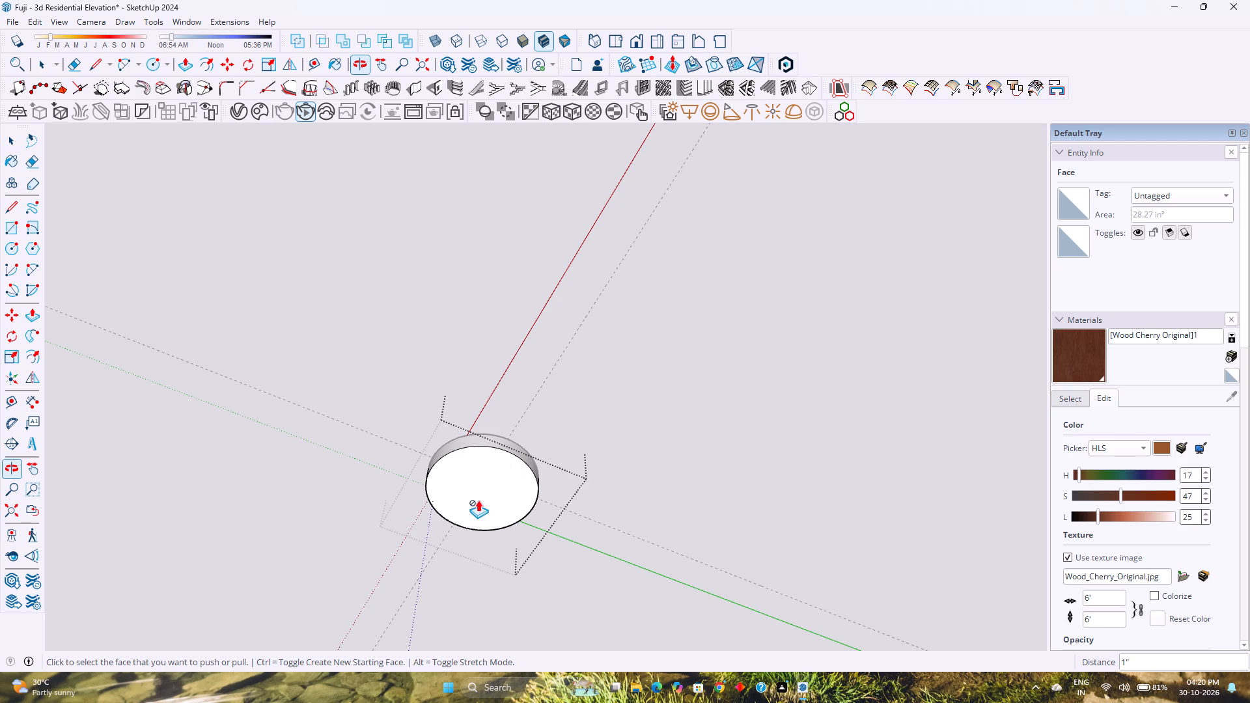
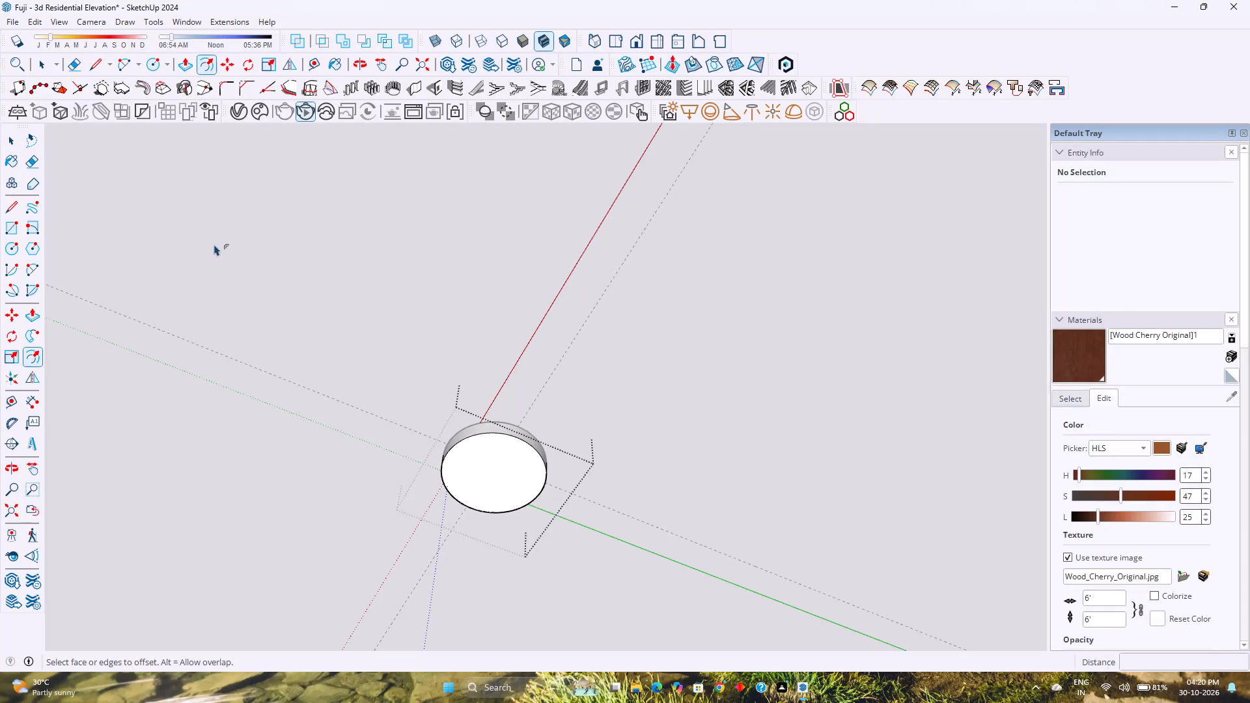
Offset the disc's bottom face inward about 1/8 inch, and the resulting inner circle inward about 9/16 inch more.
left_click(520, 458)
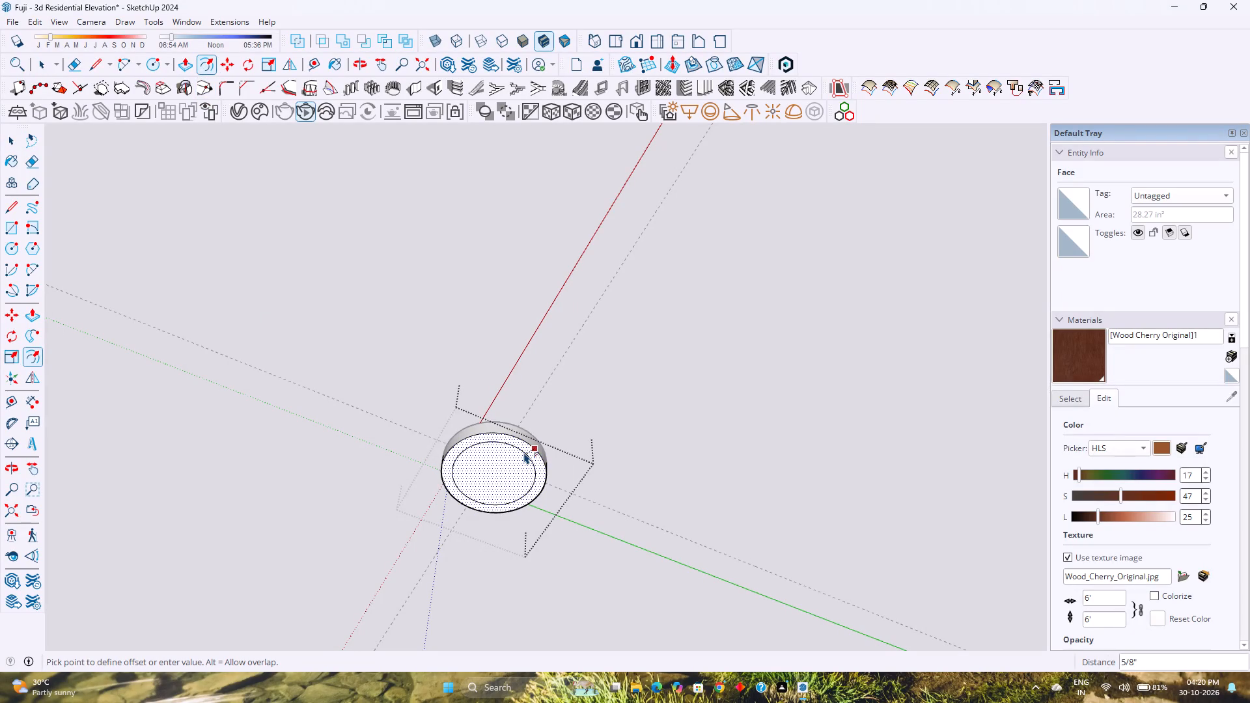
scroll(524, 452, "up", 14)
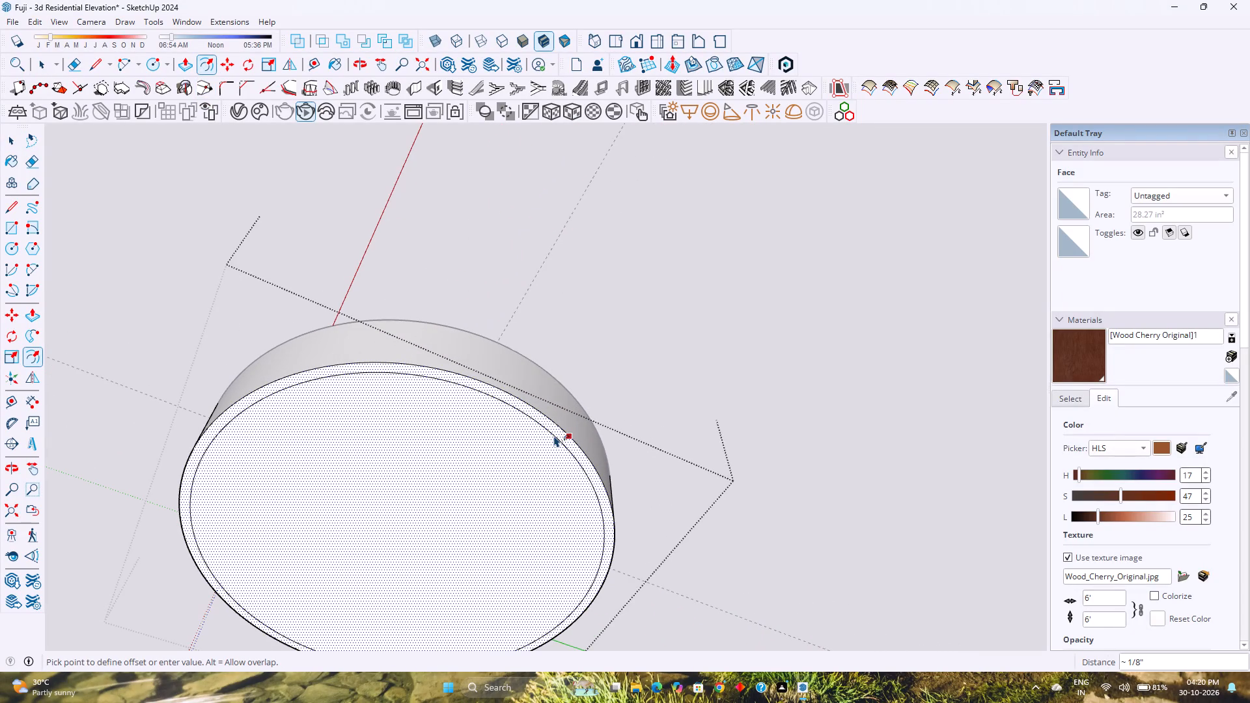
left_click(554, 435)
left_click(492, 453)
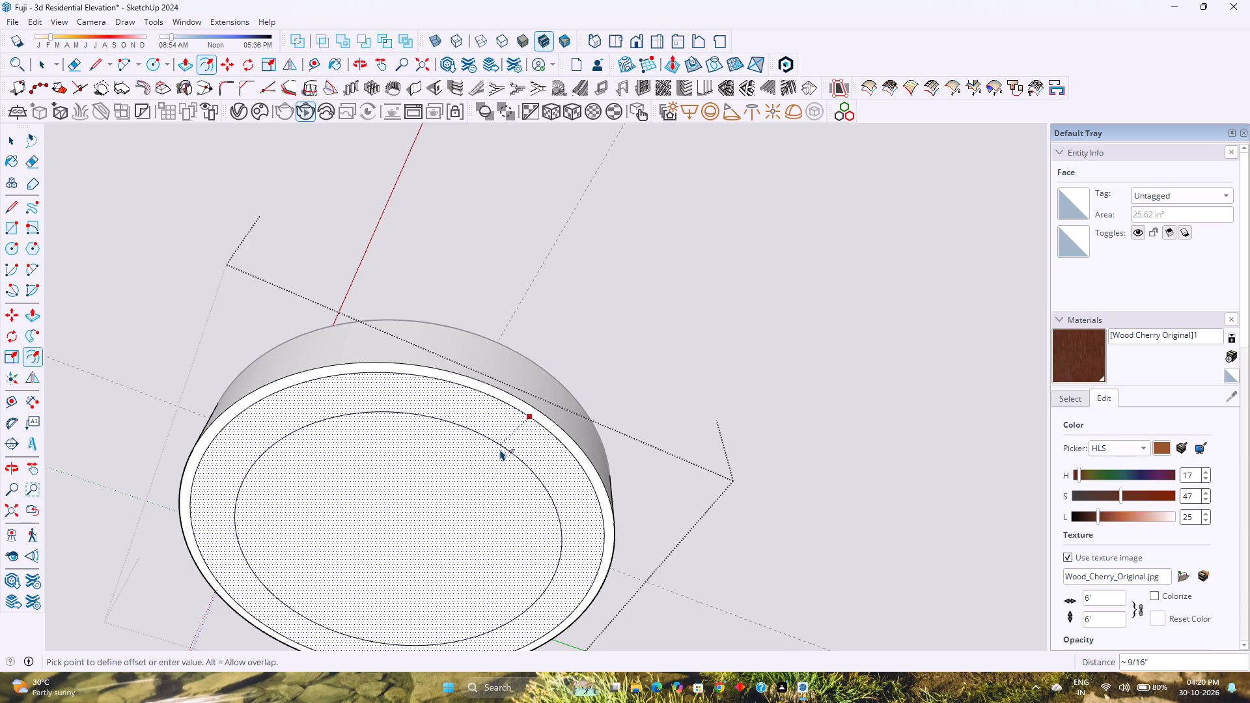
left_click(500, 449)
Push the ring between the two offset circles 1/8 inch into the disc and repeat that distance twice on the central face.
scroll(515, 448, "up", 4)
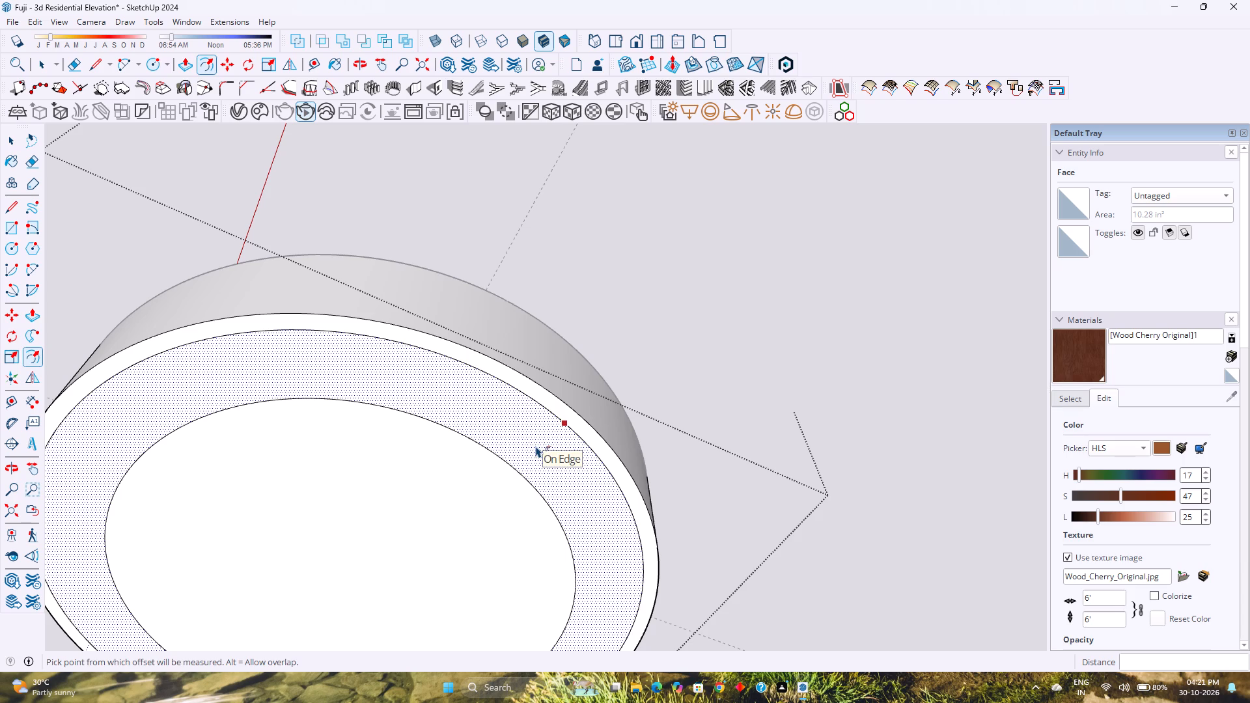
key("p")
left_click(534, 462)
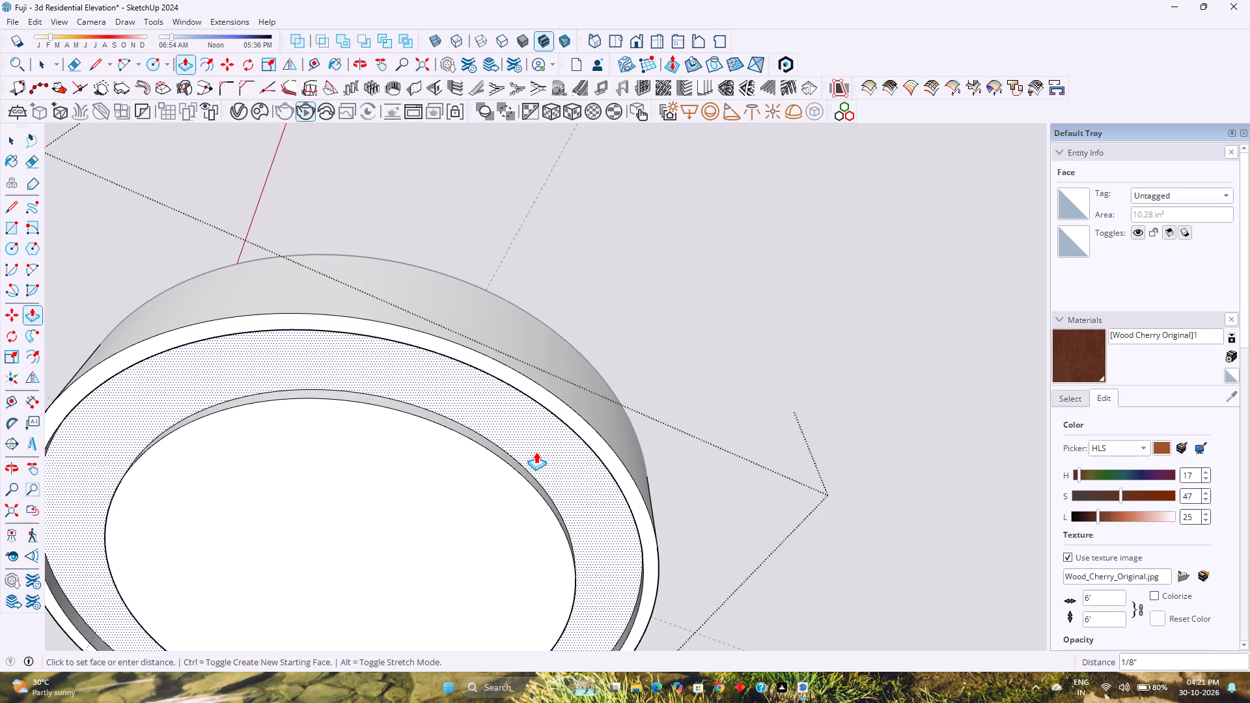
left_click(536, 452)
key("Escape")
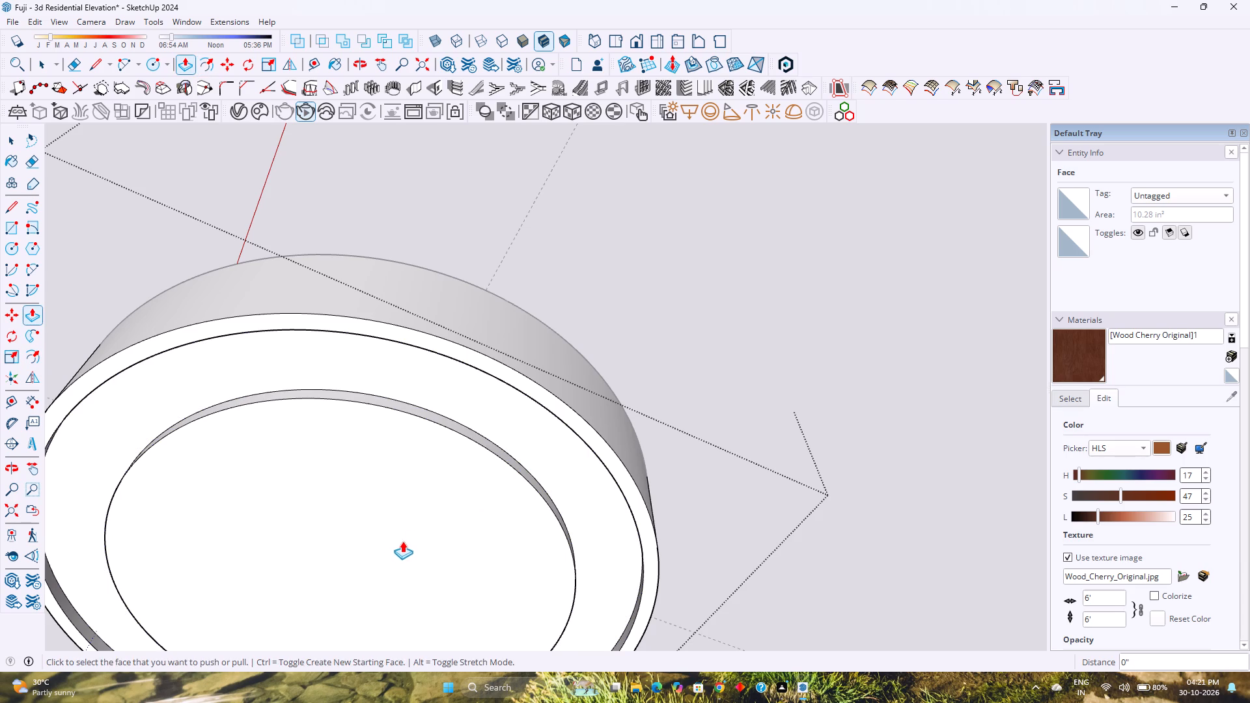
double_click(432, 497)
scroll(434, 485, "down", 3)
double_click(434, 485)
scroll(434, 485, "down", 5)
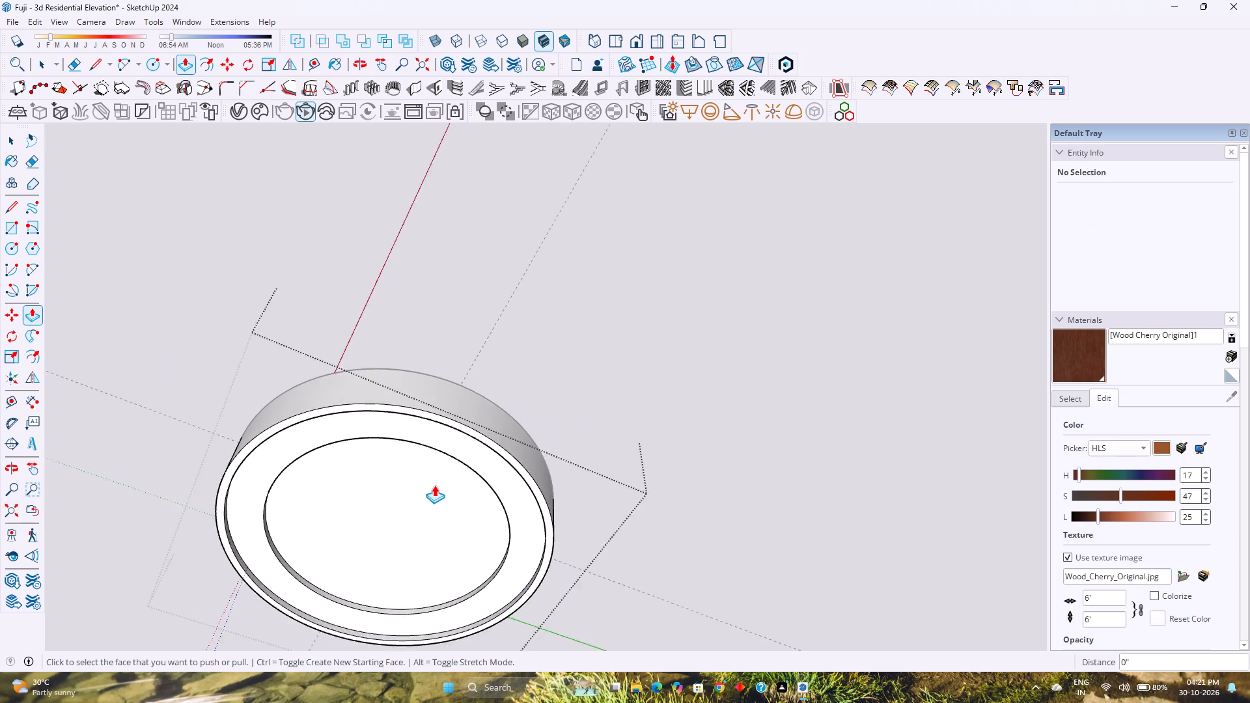
scroll(434, 485, "down", 2)
middle_click_drag(435, 486, 447, 519)
middle_click(447, 519)
Place a V-Ray Spot Light on the disc's recessed central face and finish editing the component.
key("space")
left_click(418, 504)
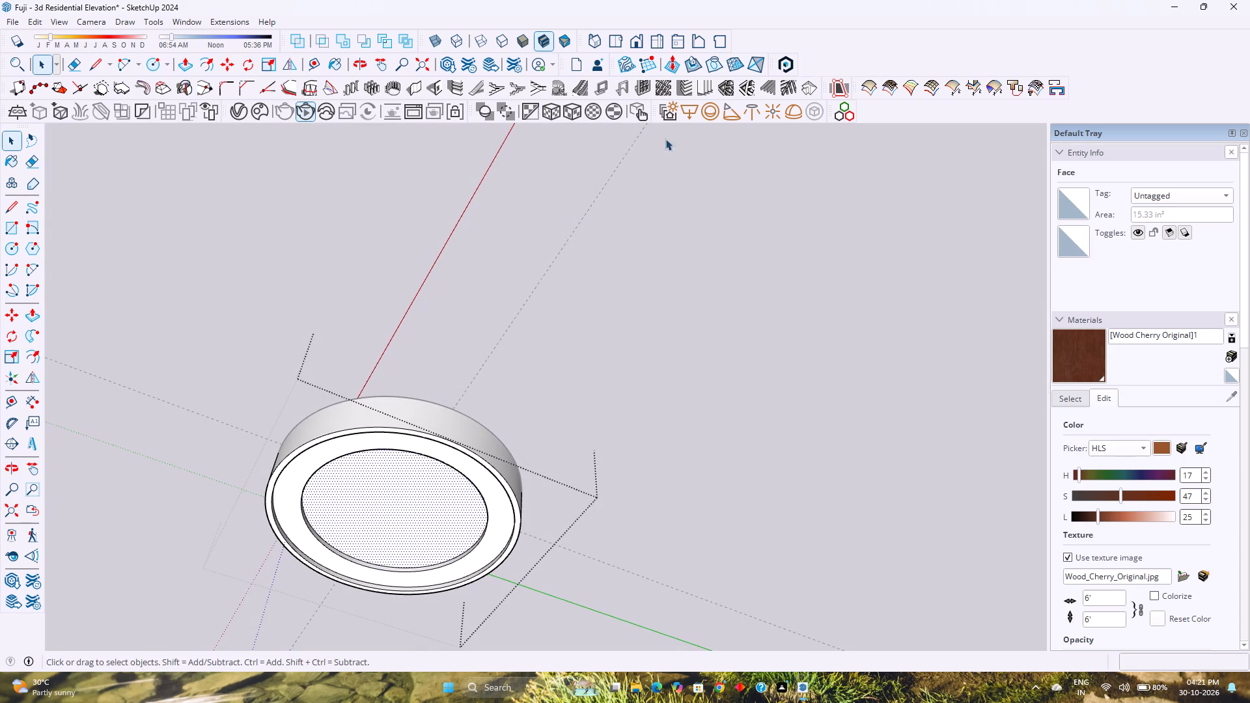
left_click(732, 117)
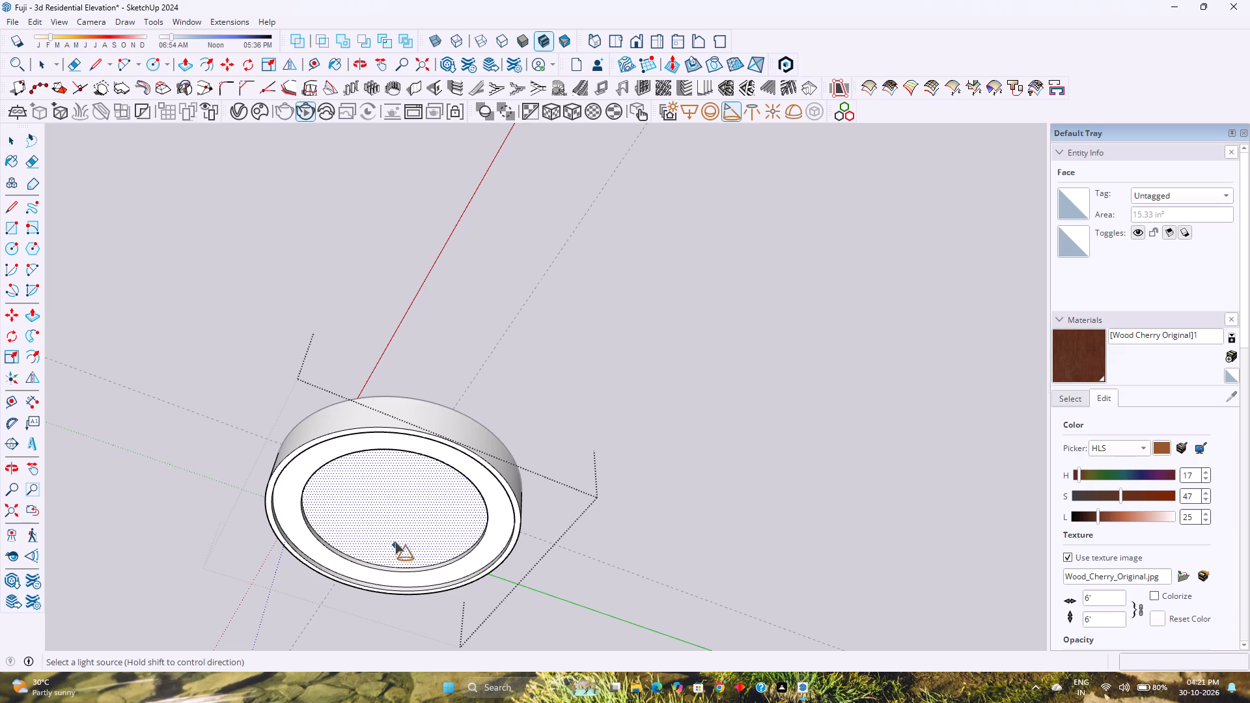
left_click(398, 515)
scroll(404, 514, "down", 12)
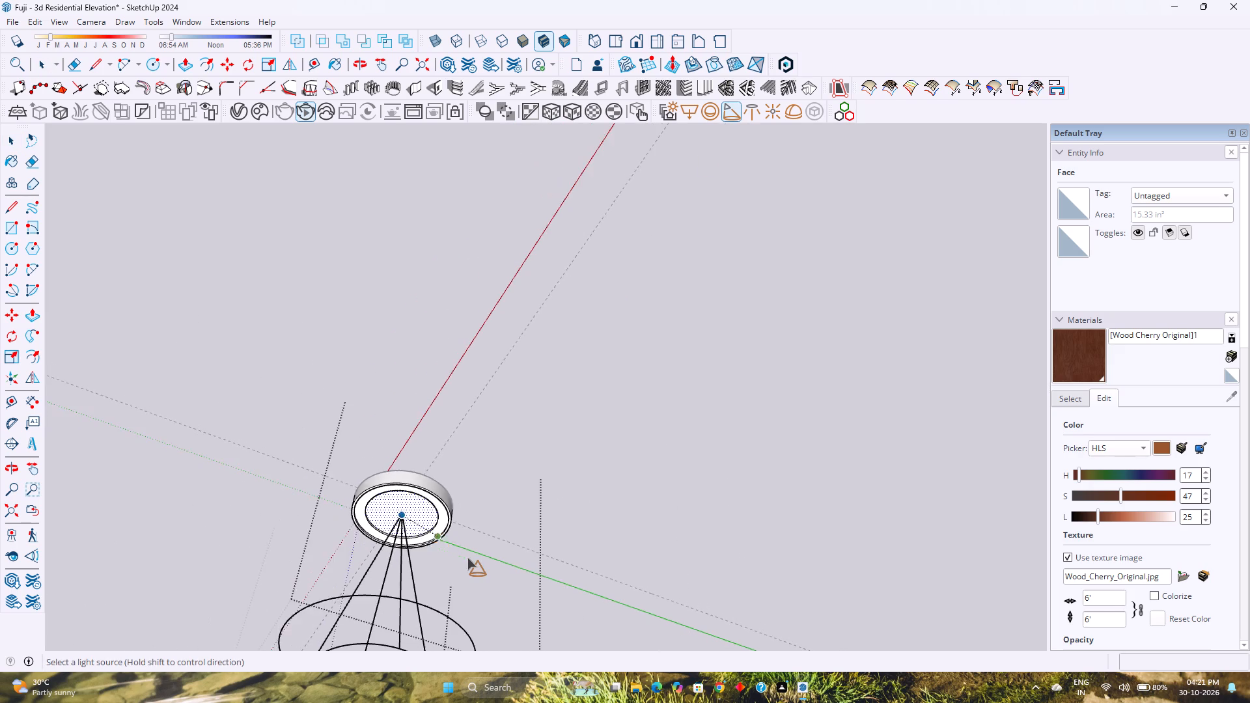
scroll(467, 558, "down", 10)
key("space")
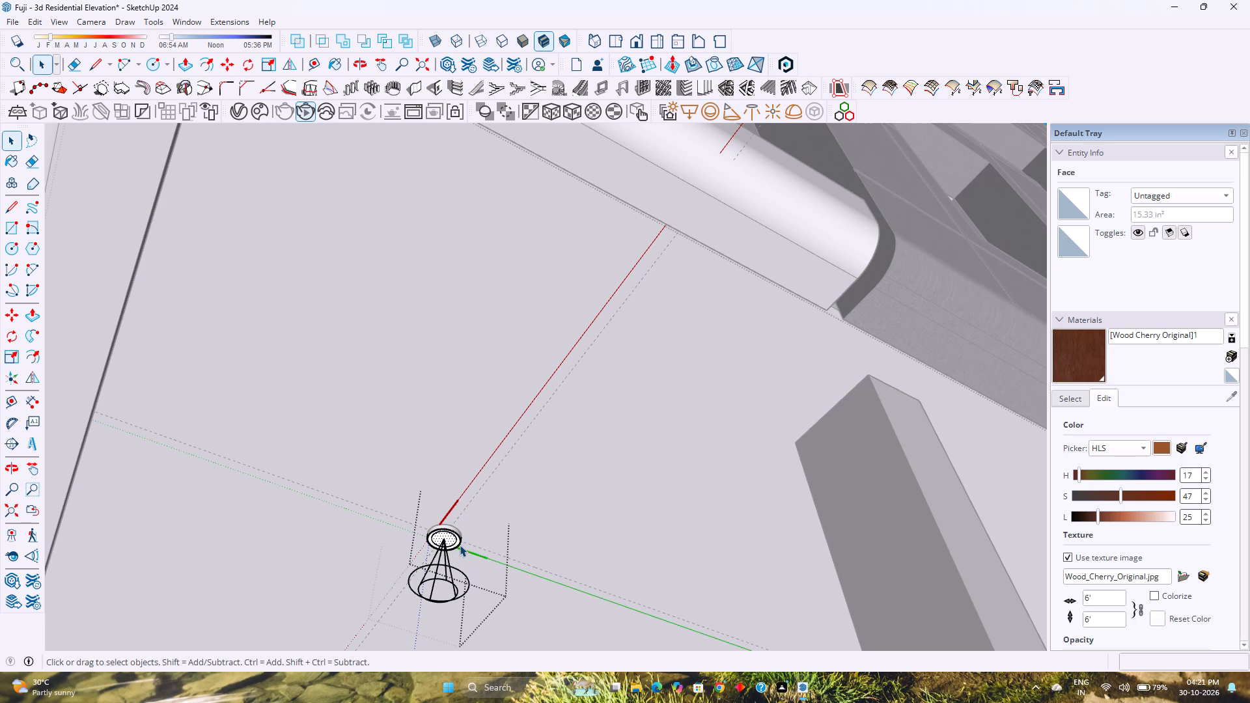
key("Escape")
Select all instances of the disc light component and move them 0.75 inch upward along the blue axis into the slab.
scroll(459, 544, "up", 8)
middle_click_drag(445, 535, 488, 570)
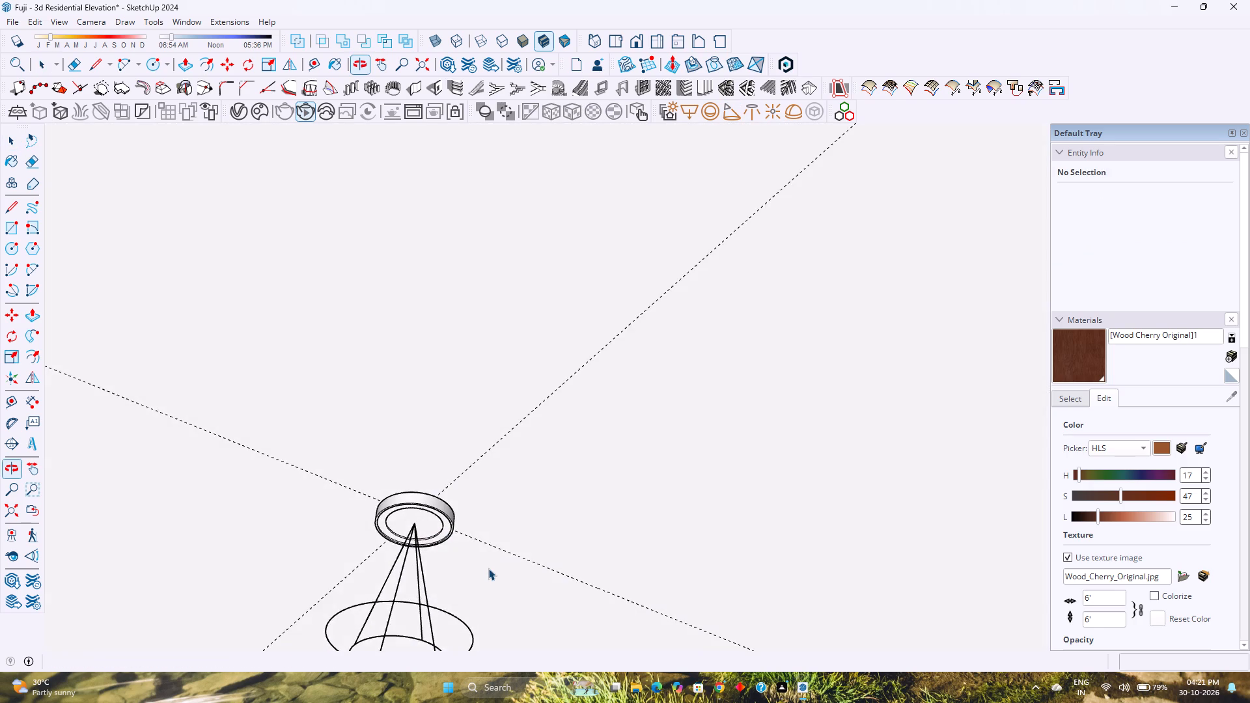
scroll(488, 568, "down", 11)
scroll(460, 547, "up", 9)
left_click(461, 546)
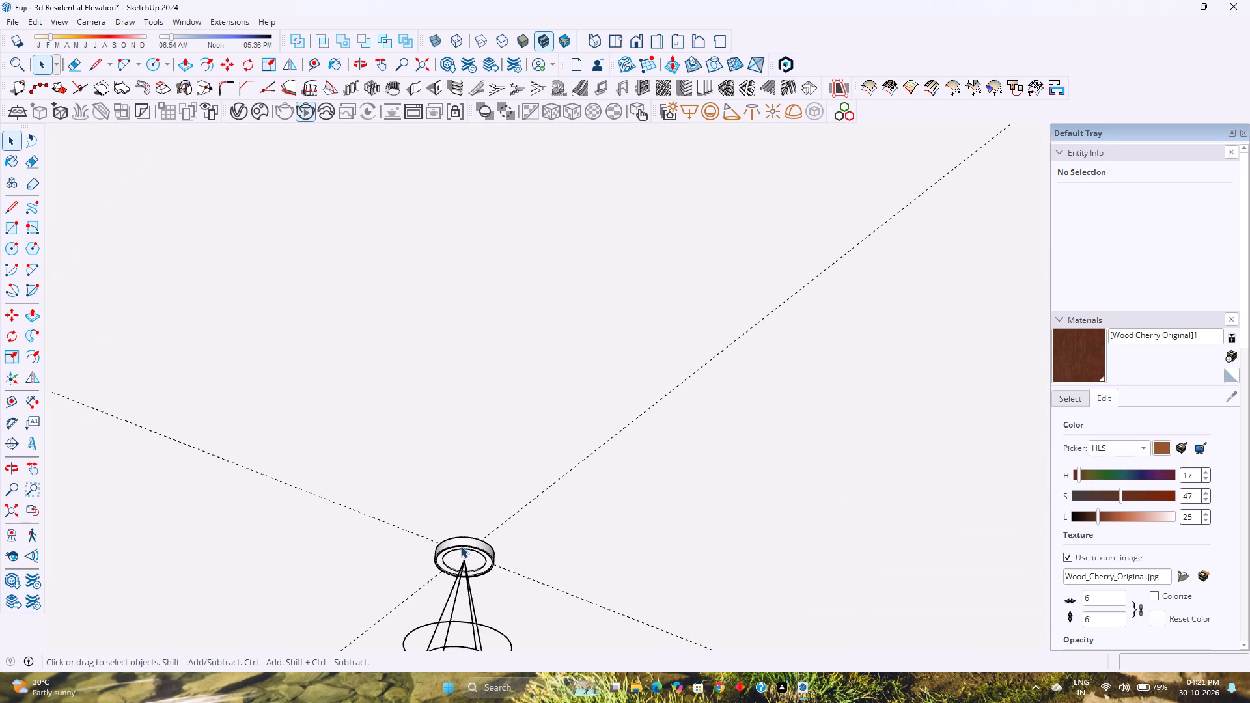
right_click(461, 546)
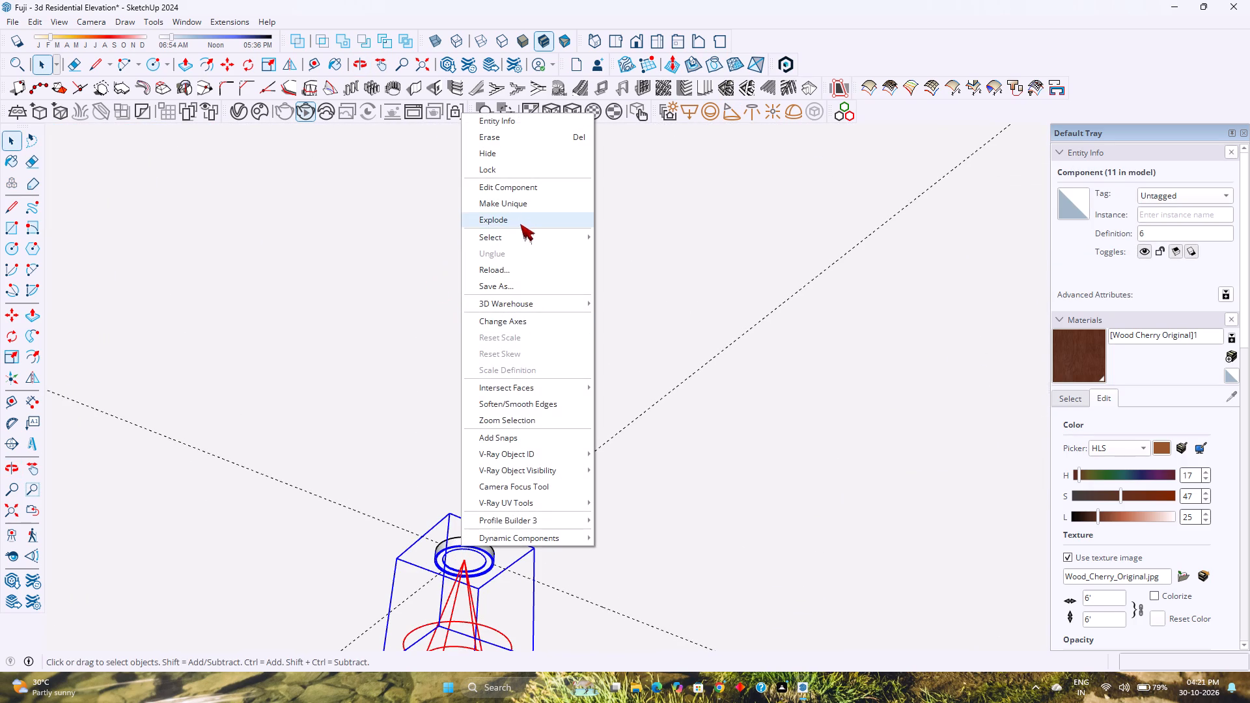
left_click(671, 252)
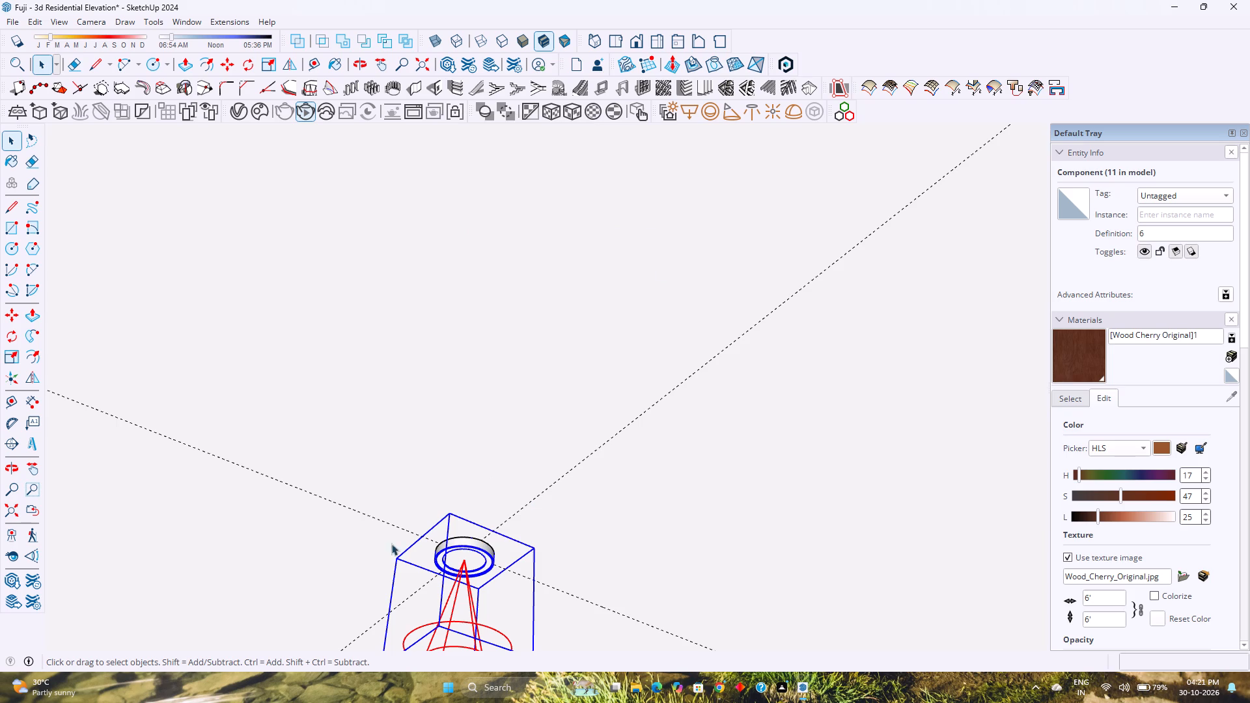
scroll(374, 578, "down", 14)
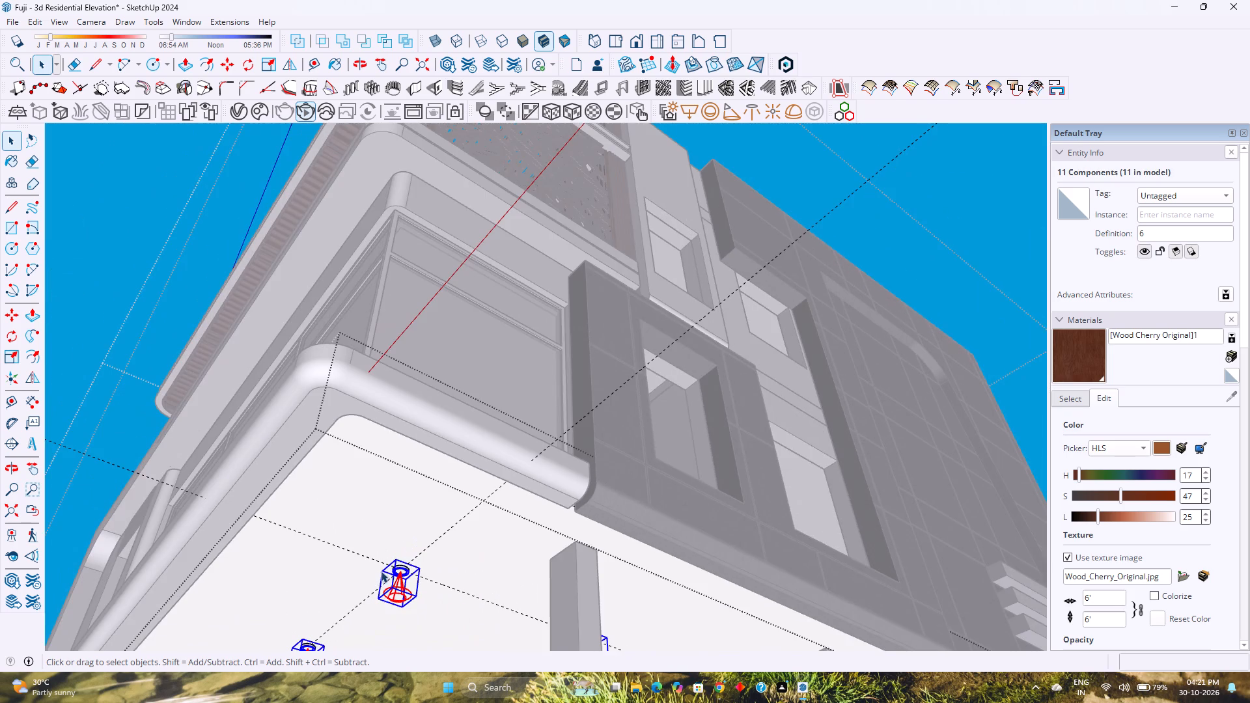
middle_click_drag(375, 566, 448, 461, "shift")
middle_click_drag(473, 447, 498, 581)
middle_click(498, 581)
middle_click_drag(460, 406, 501, 556, "shift")
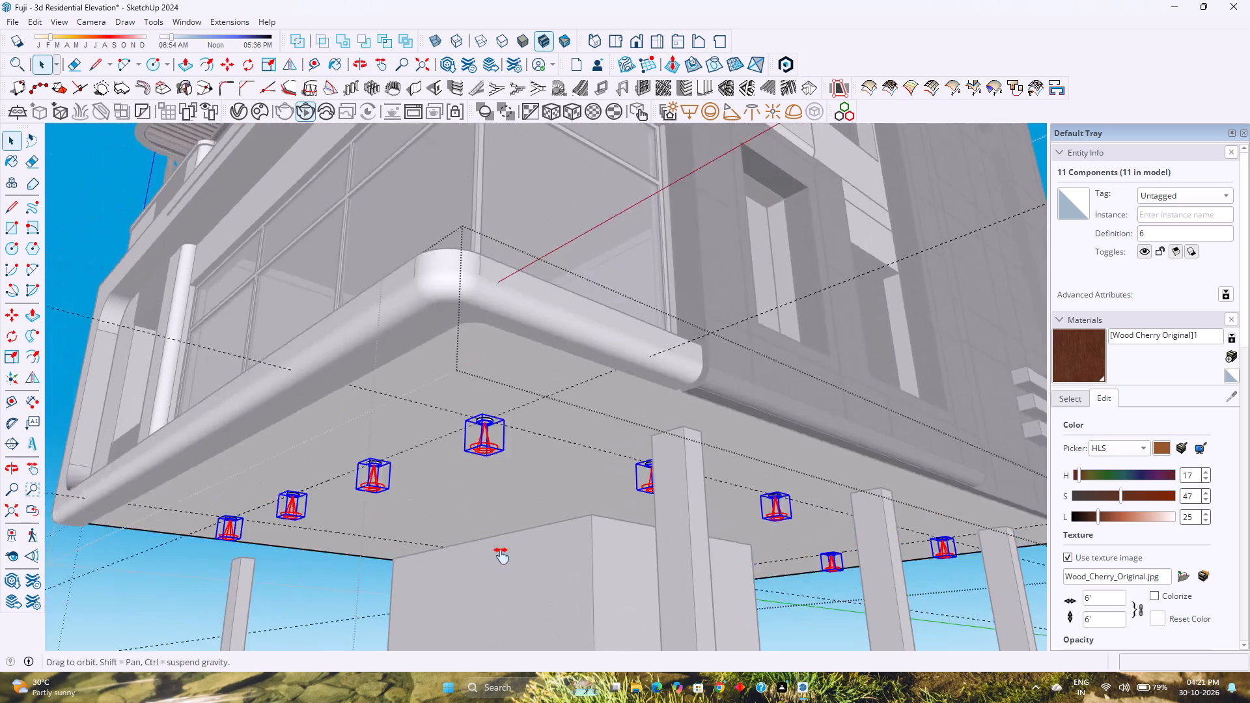
middle_click_drag(501, 556, 501, 560, "shift")
middle_click(501, 560, "shift")
scroll(476, 443, "up", 18)
middle_click_drag(441, 497, 473, 546)
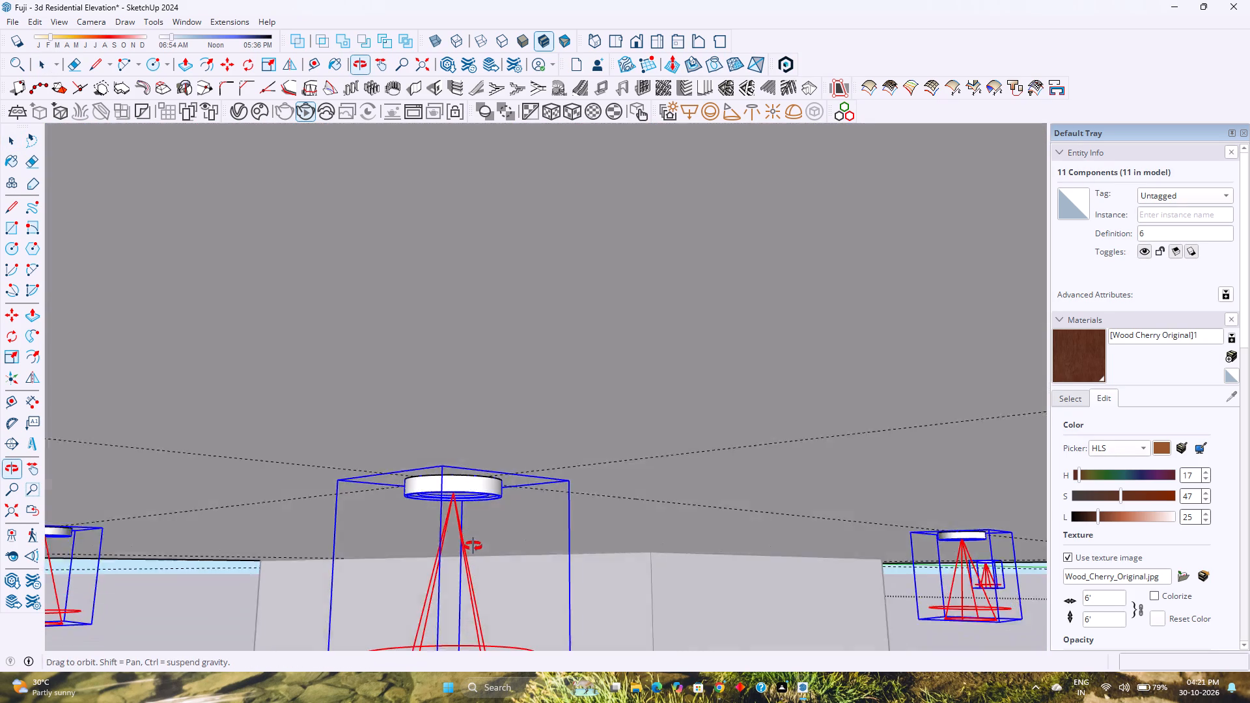
middle_click_drag(473, 546, 508, 551)
middle_click(508, 551)
key("m")
left_click(463, 471)
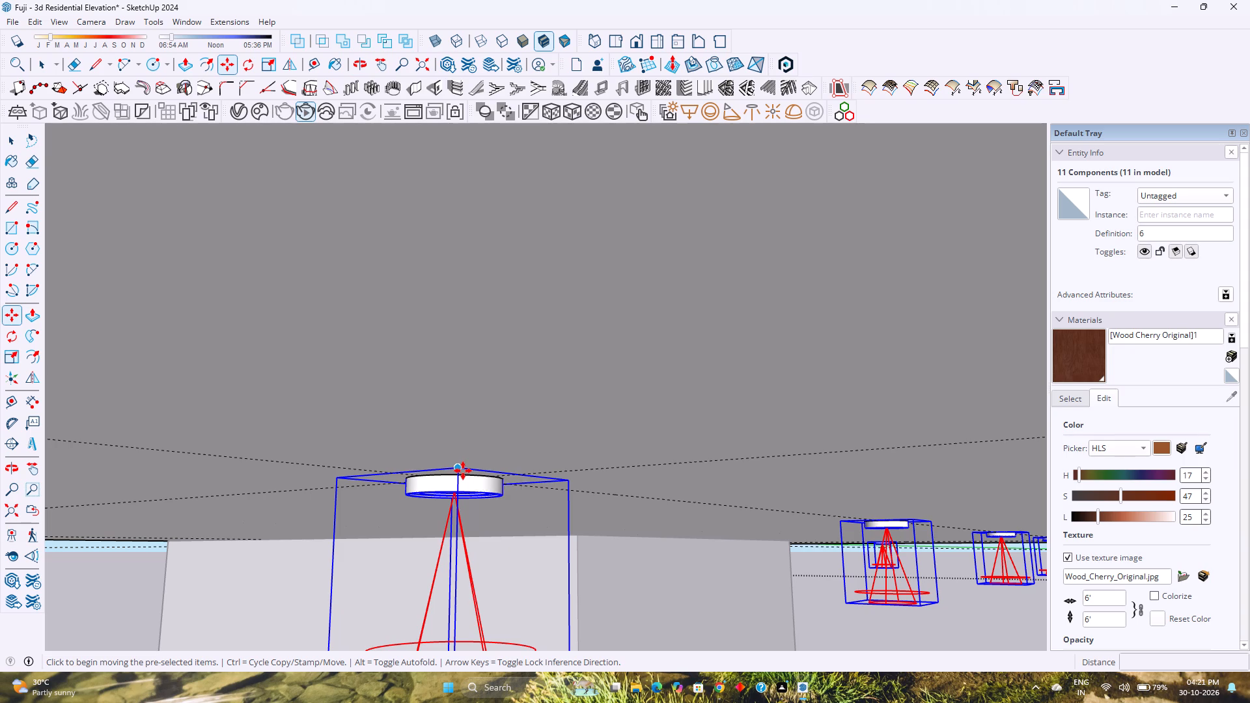
key("Up")
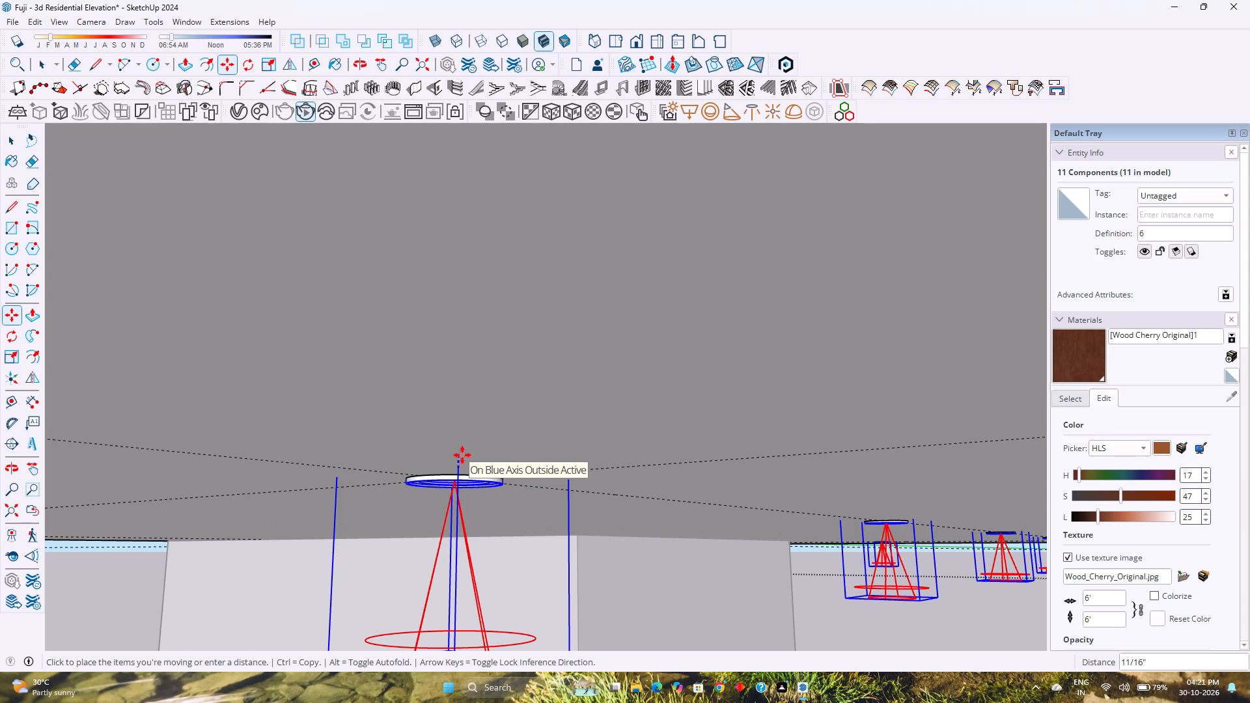
type("0.75")
key("Return")
key("space")
key("Escape")
Inside the overhanging slab's group, copy the underside face with its circles about 45' 4" along the red axis, clear of the building.
scroll(417, 495, "down", 2)
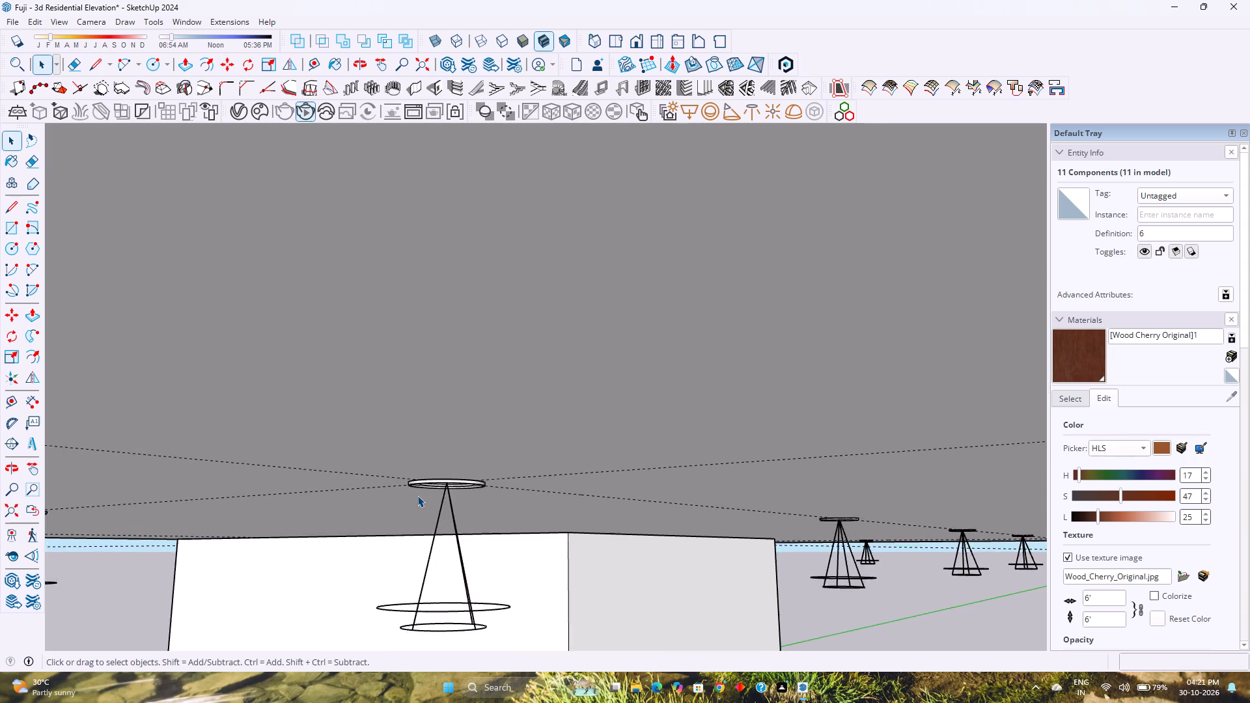
scroll(417, 495, "down", 8)
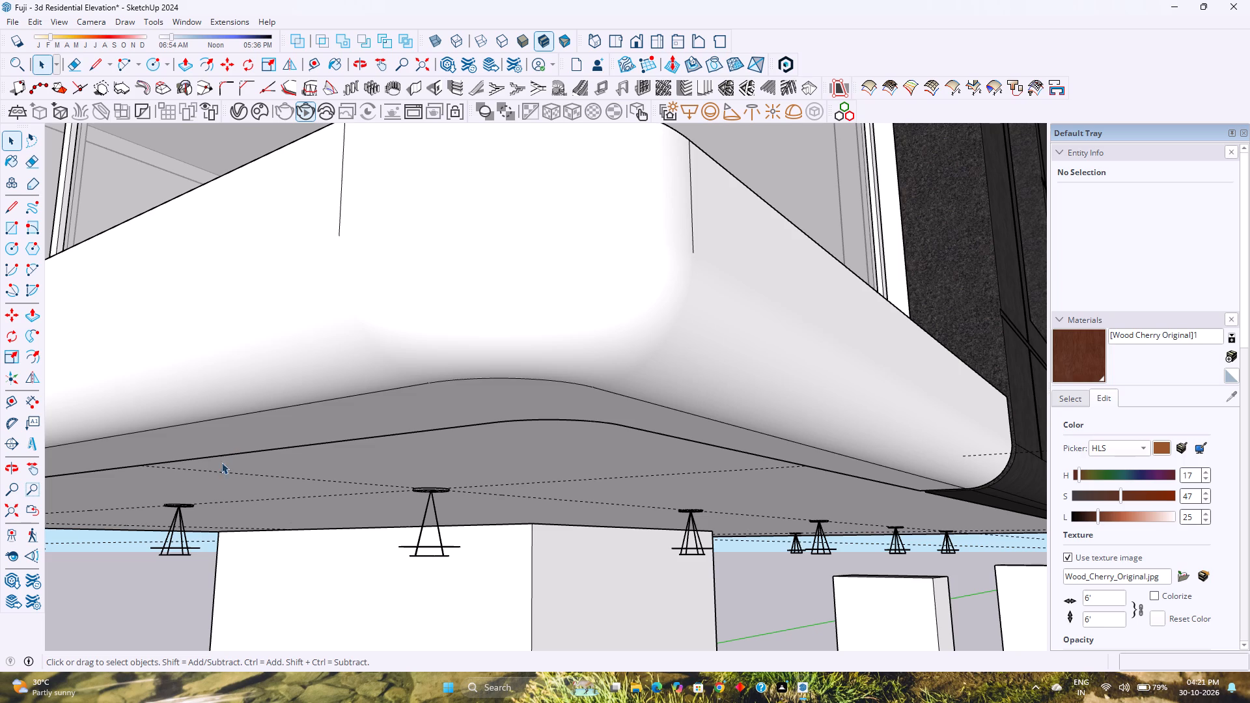
middle_click_drag(223, 467, 404, 376)
scroll(428, 376, "down", 12)
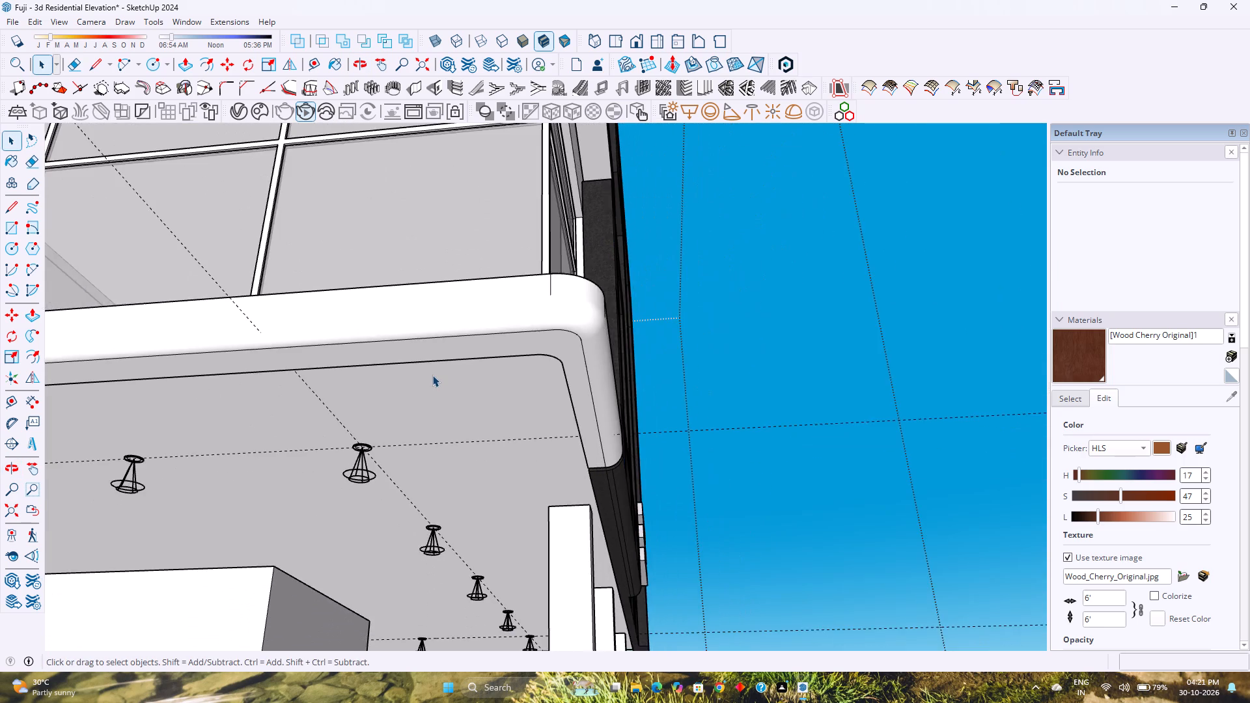
scroll(432, 375, "down", 16)
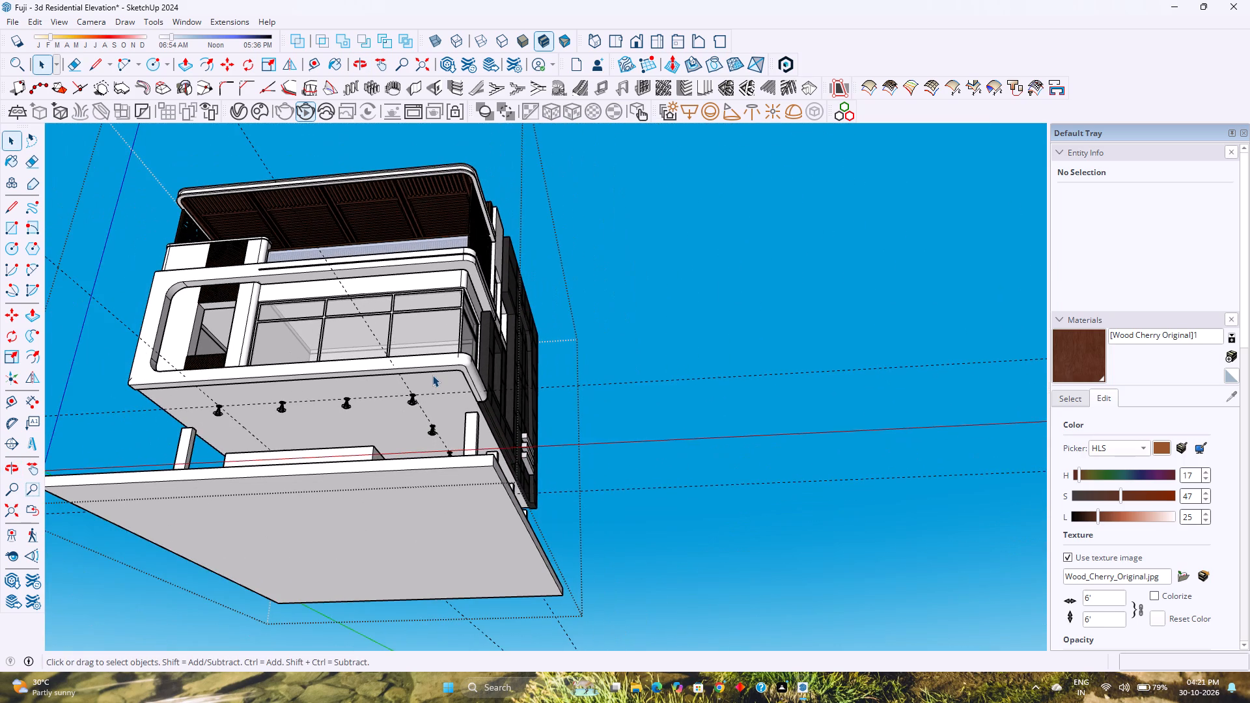
scroll(372, 422, "up", 7)
left_click(374, 420)
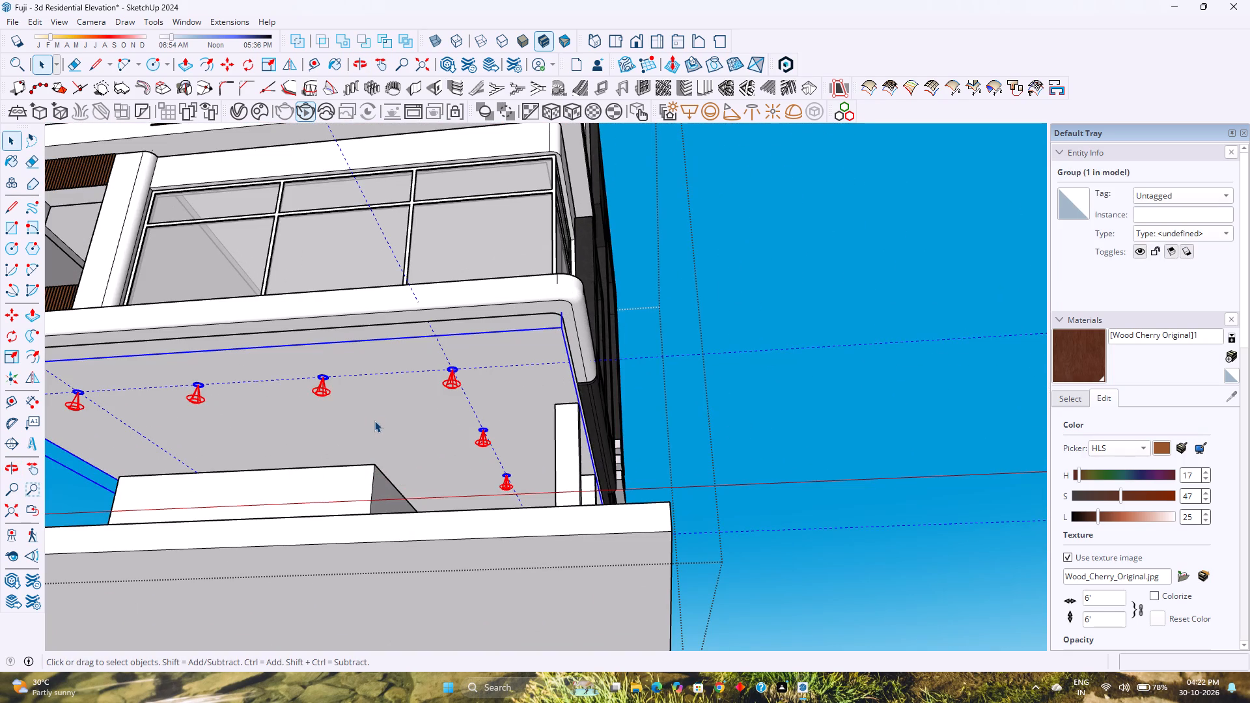
double_click(374, 420)
left_click(376, 417)
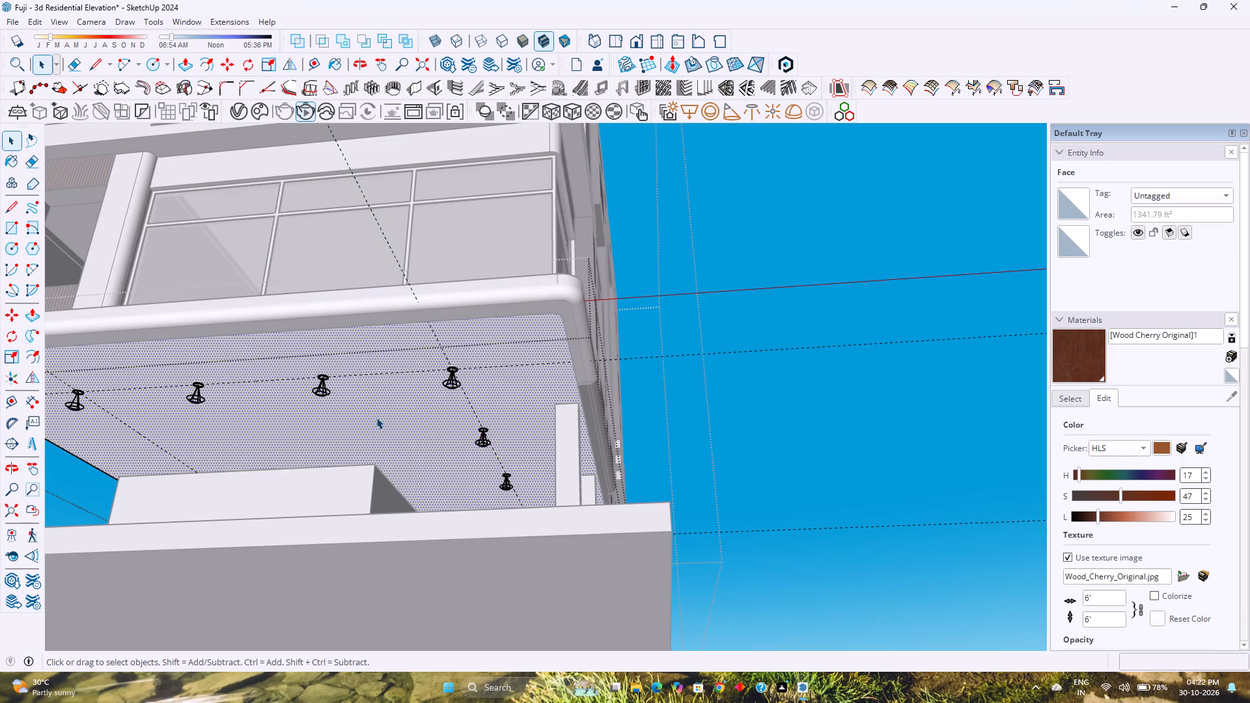
key("m")
left_click(376, 417)
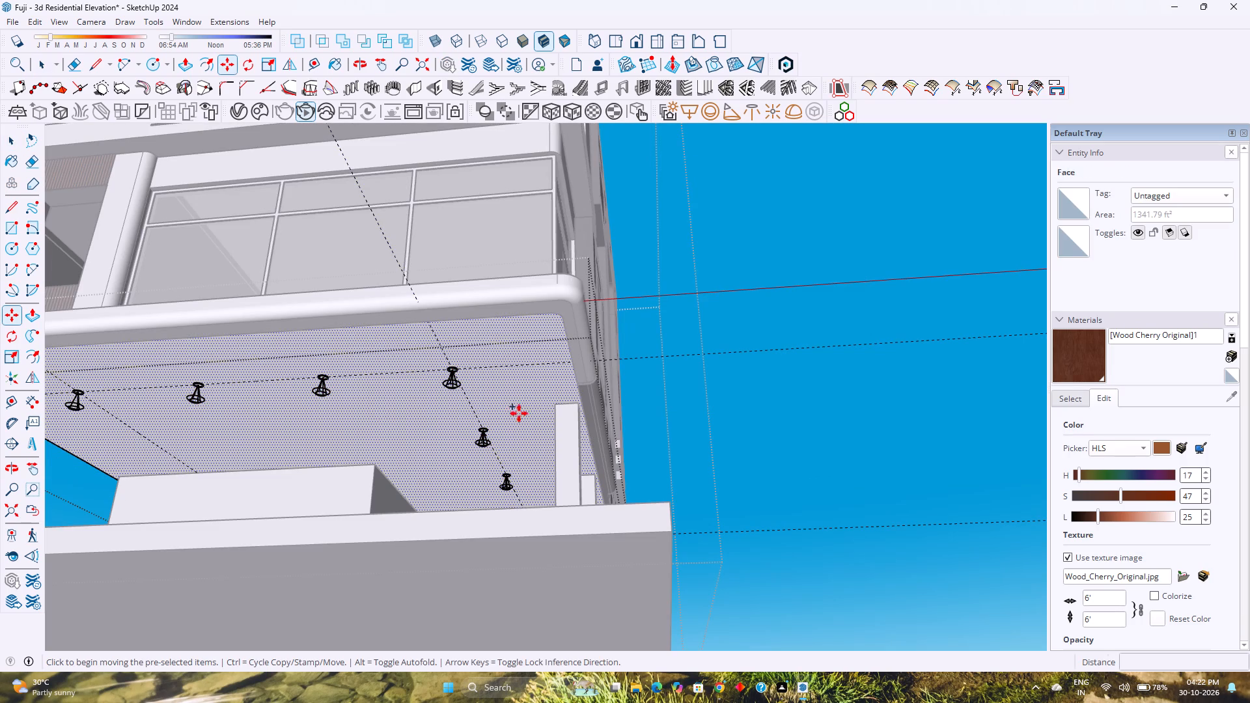
scroll(850, 391, "down", 4)
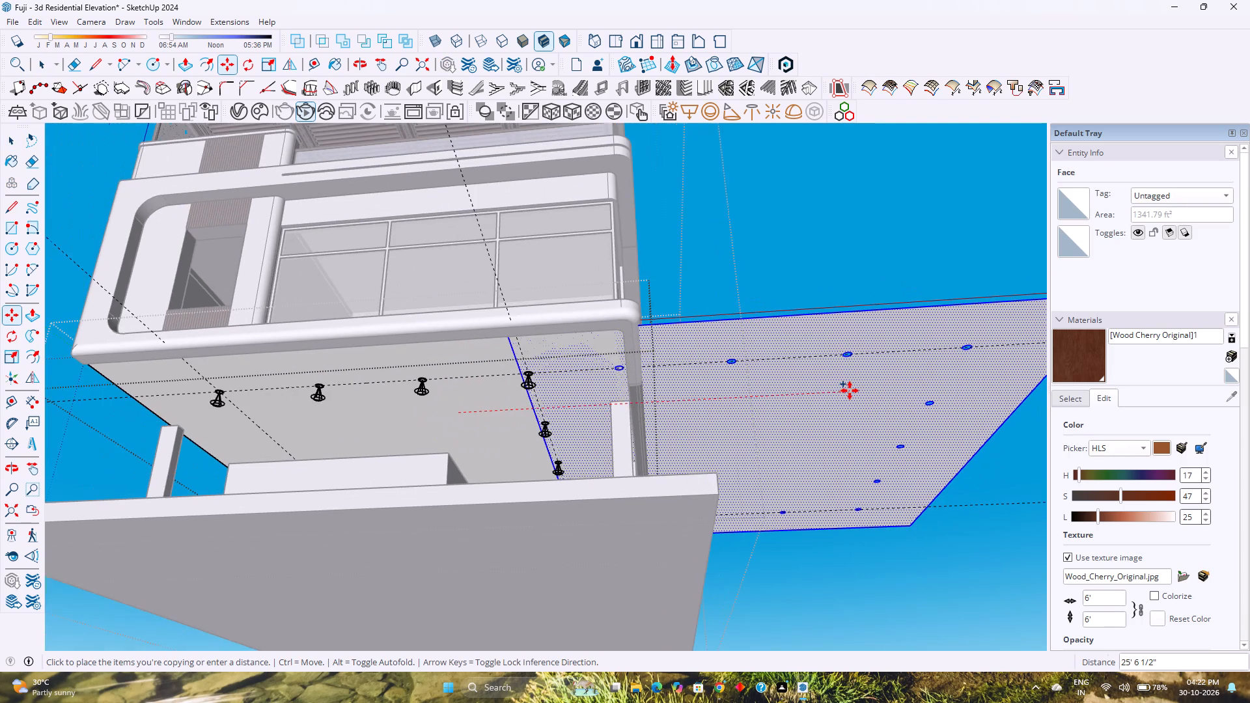
middle_click_drag(850, 391, 473, 403, "shift")
middle_click(473, 403, "shift")
middle_click_drag(870, 393, 729, 402, "shift")
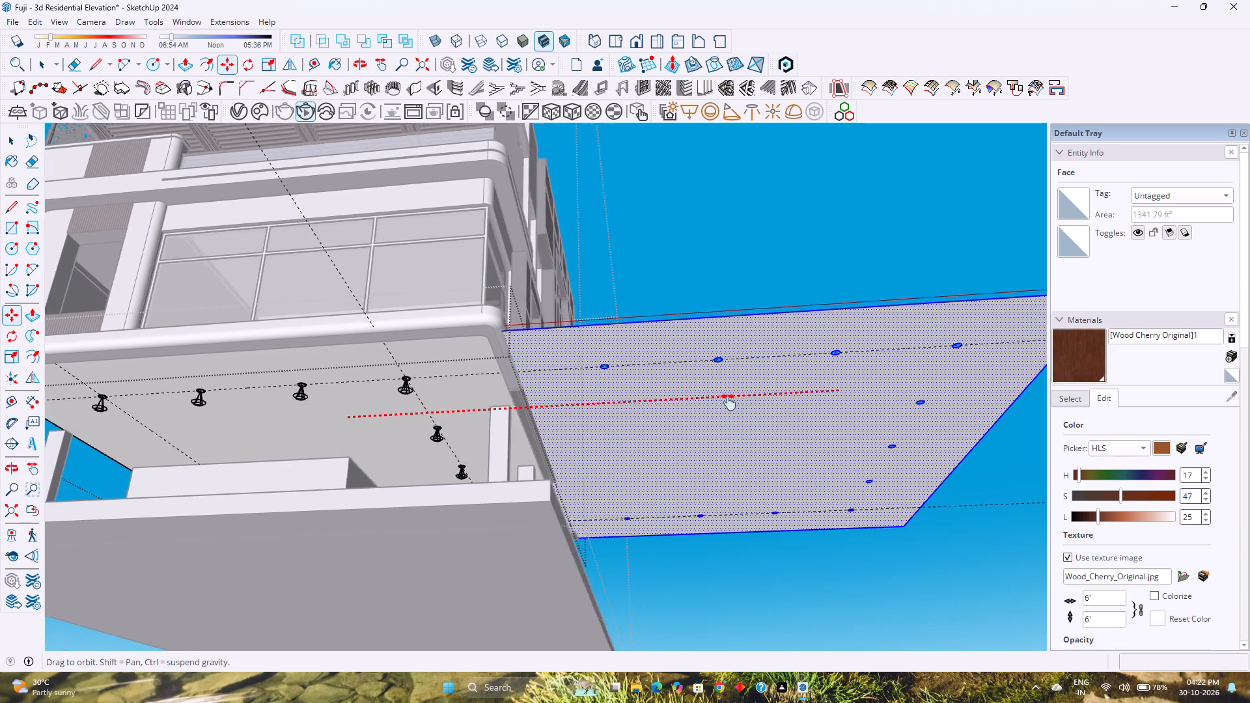
middle_click_drag(729, 402, 484, 407, "shift")
middle_click(484, 407, "shift")
left_click(887, 383)
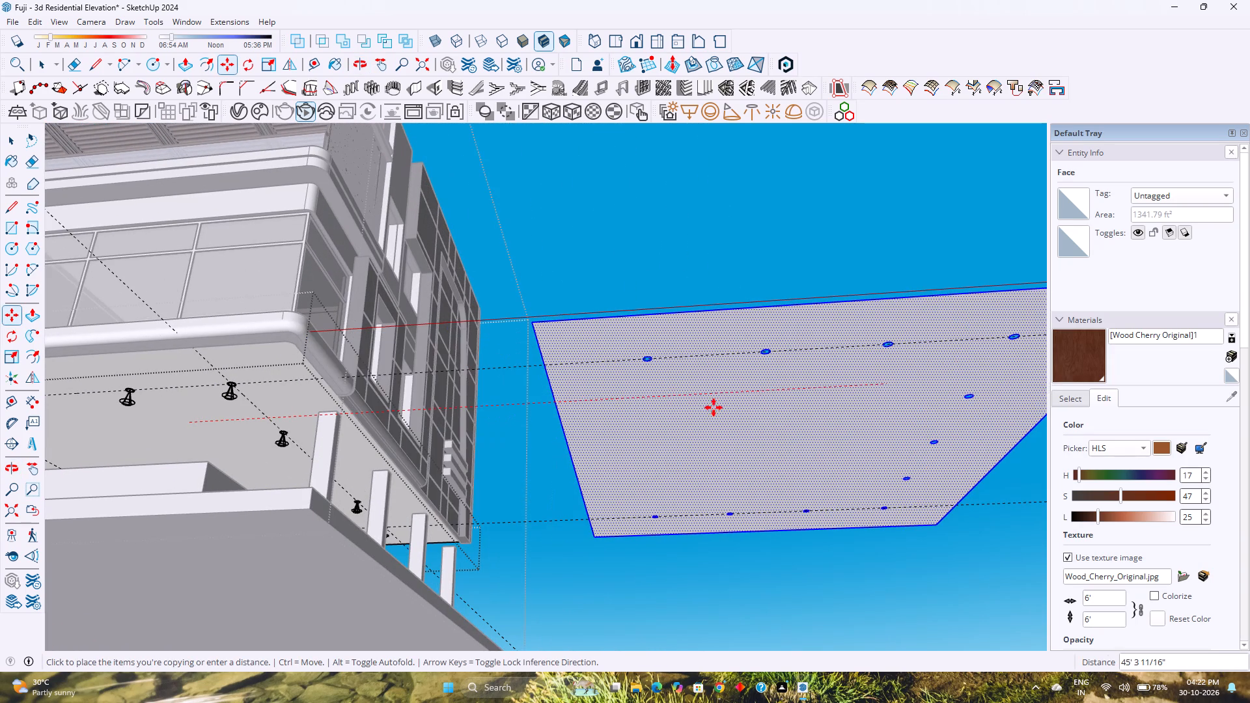
key("space")
scroll(627, 409, "down", 5)
middle_click_drag(627, 409, 642, 462)
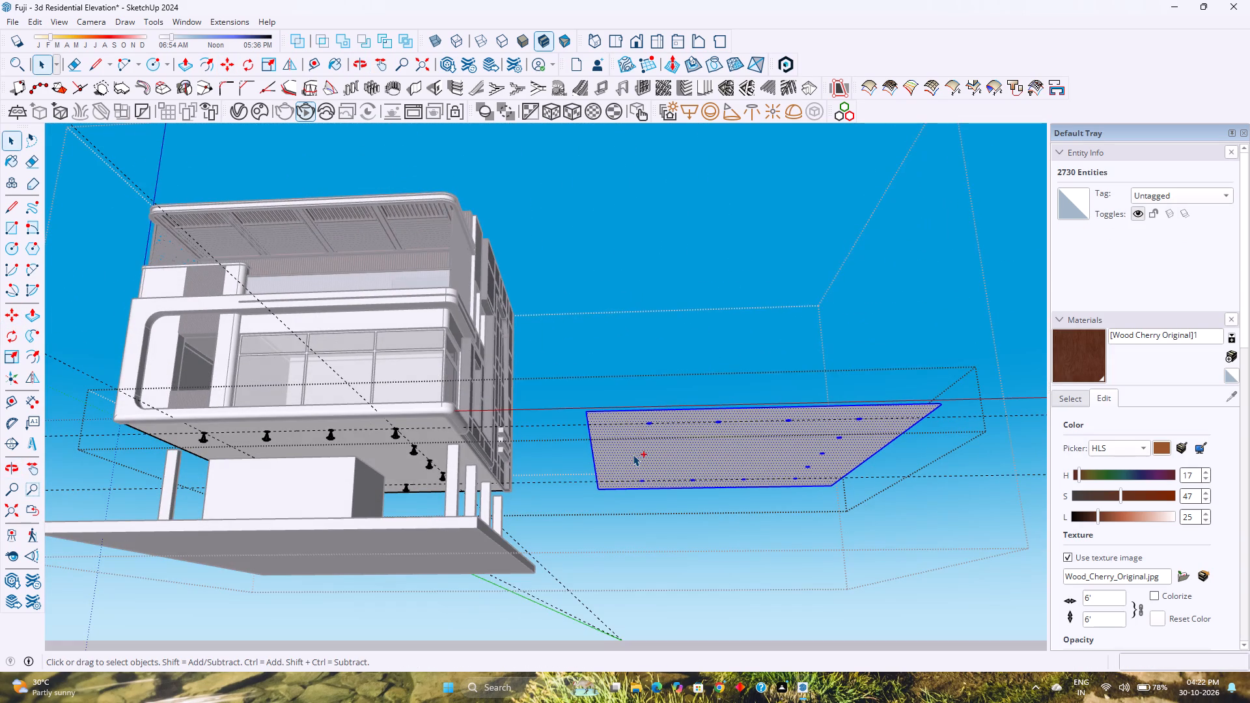
Save the model.
key("ctrl+s")
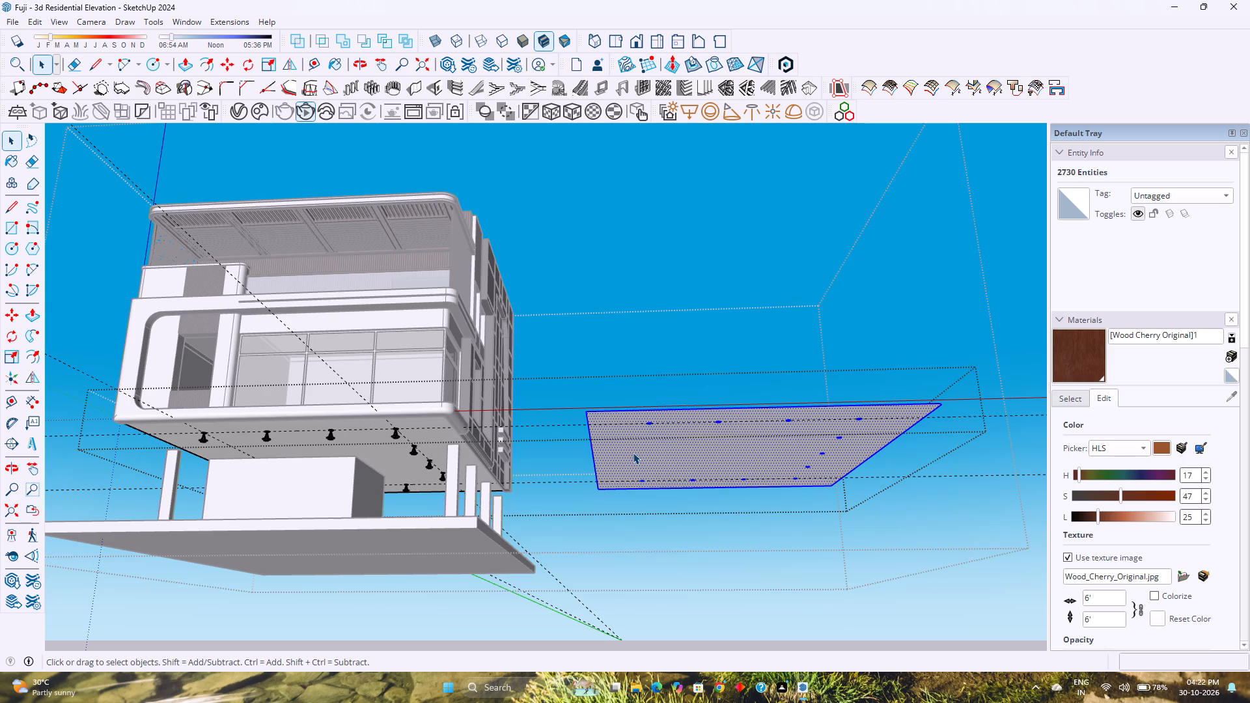
Configure horizontal louvres for the copied underside face: depth 0.25", thickness 6", spacing 7", angle 0, located at the front of the face.
scroll(624, 446, "up", 4)
middle_click_drag(718, 496, 667, 434)
middle_click(667, 434)
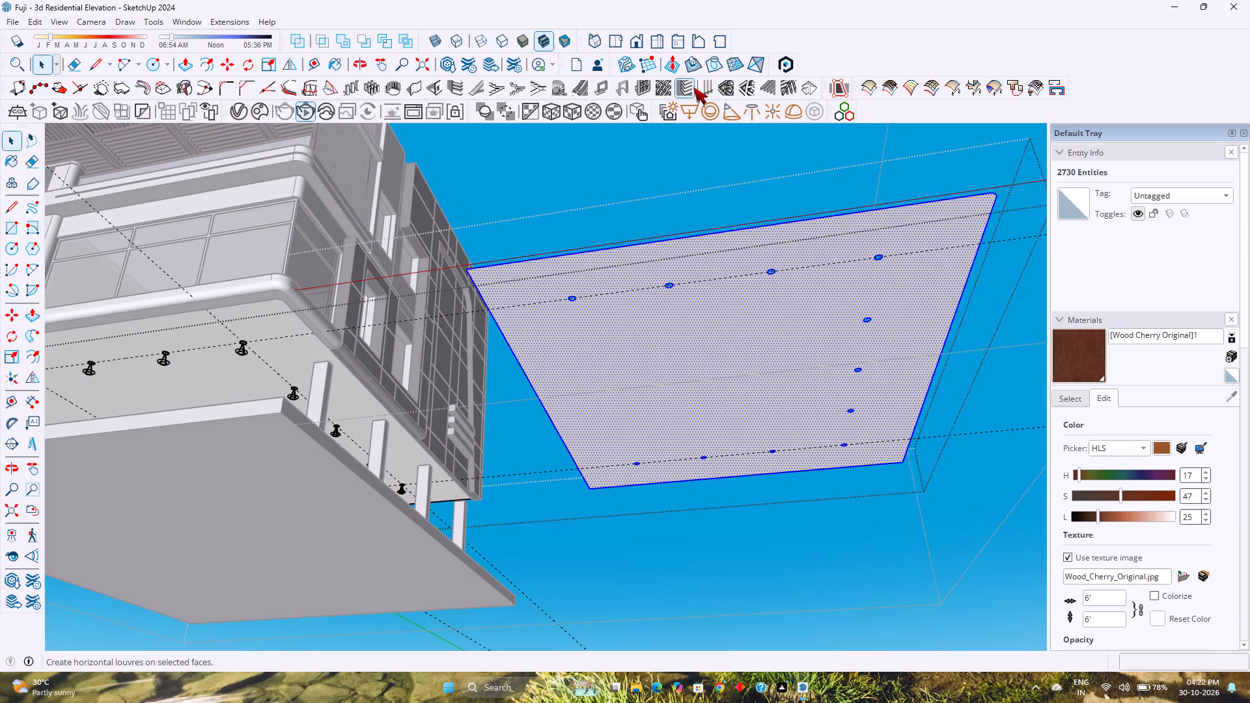
left_click(689, 87)
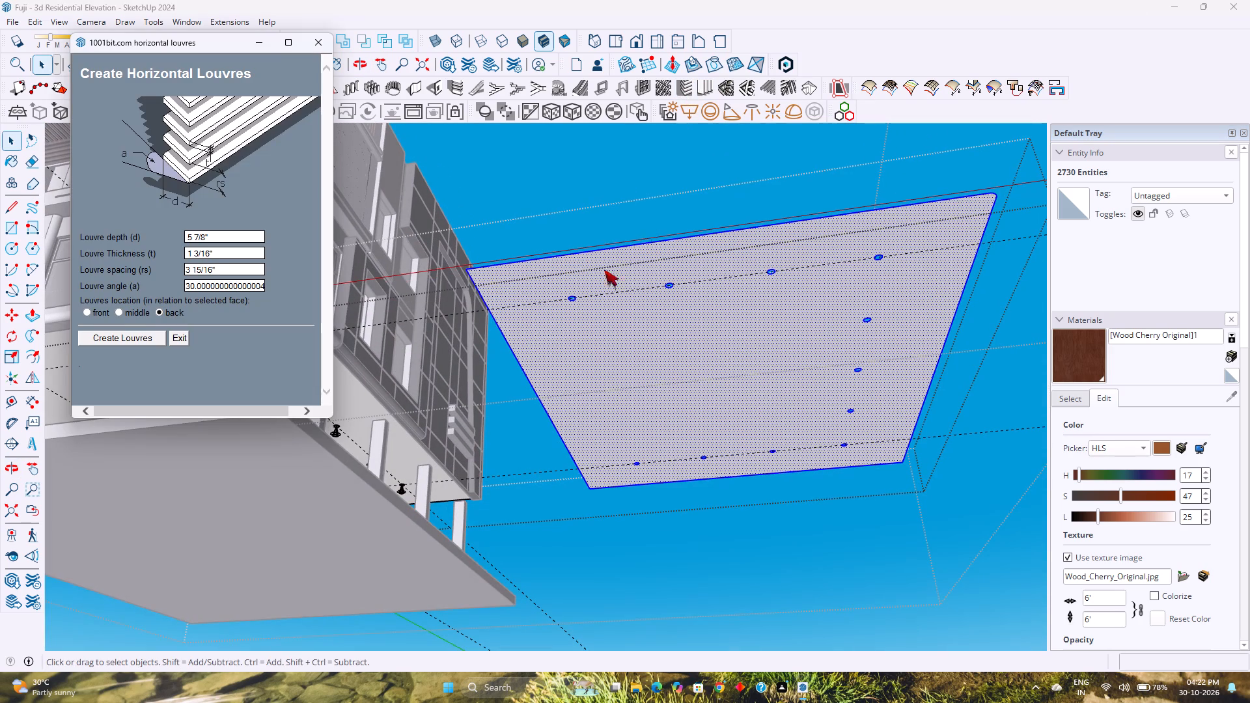
left_click(247, 240)
type("0.22")
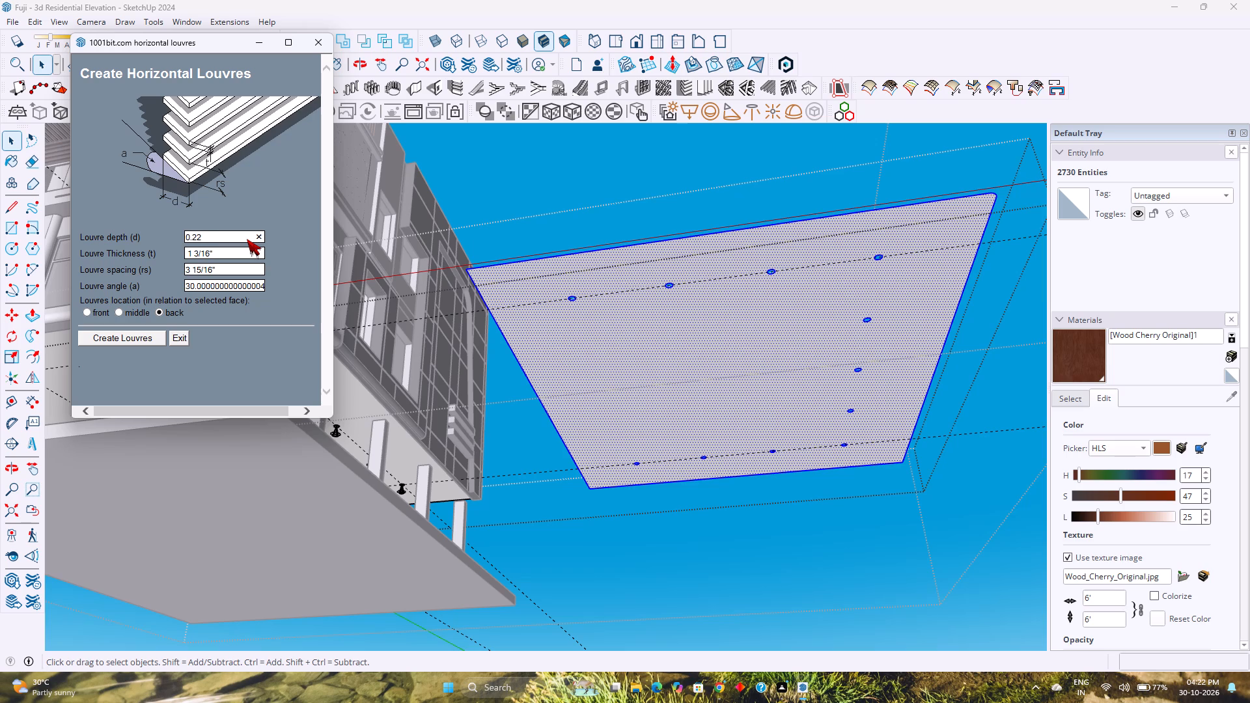
key("BackSpace")
type("5\"")
key("Return")
left_click(241, 257)
type("6\"")
key("Return")
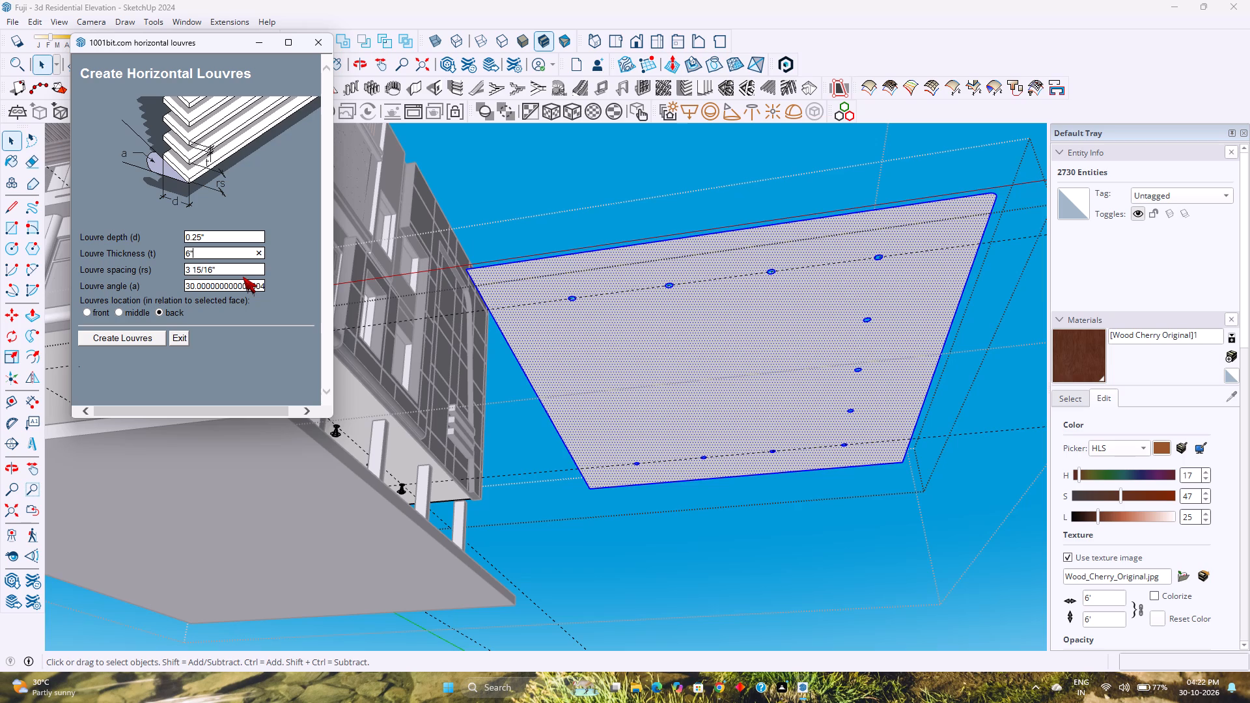
left_click(242, 268)
type("7\"")
key("Return")
left_click(229, 285)
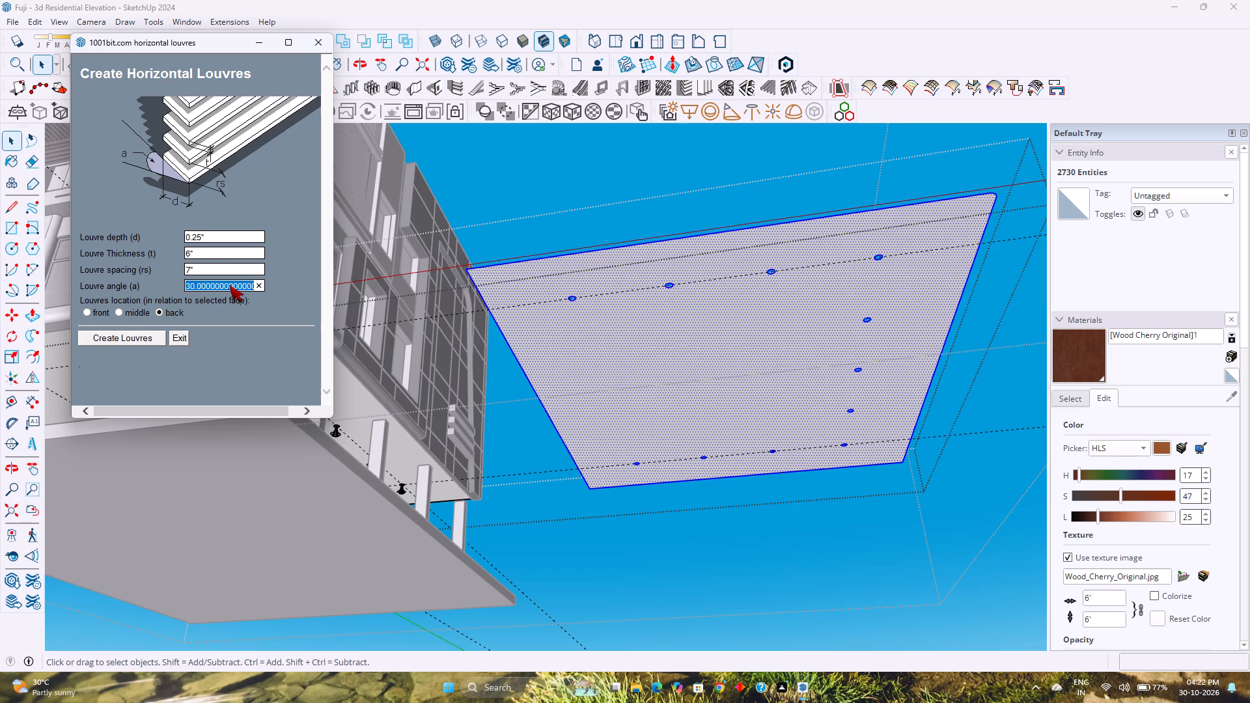
key("0")
key("Return")
left_click(91, 312)
Generate the horizontal louvres on the copied underside face.
left_click(107, 341)
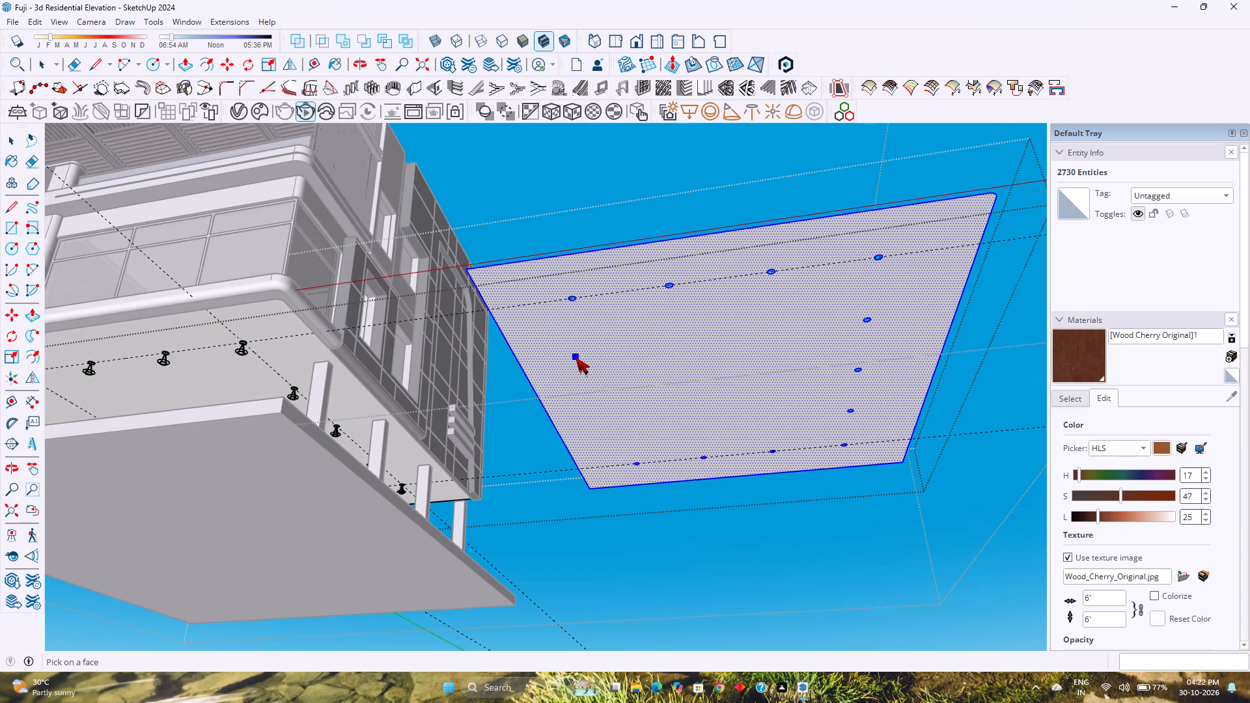
left_click(576, 357)
scroll(768, 359, "down", 2)
scroll(766, 359, "up", 3)
scroll(766, 359, "down", 3)
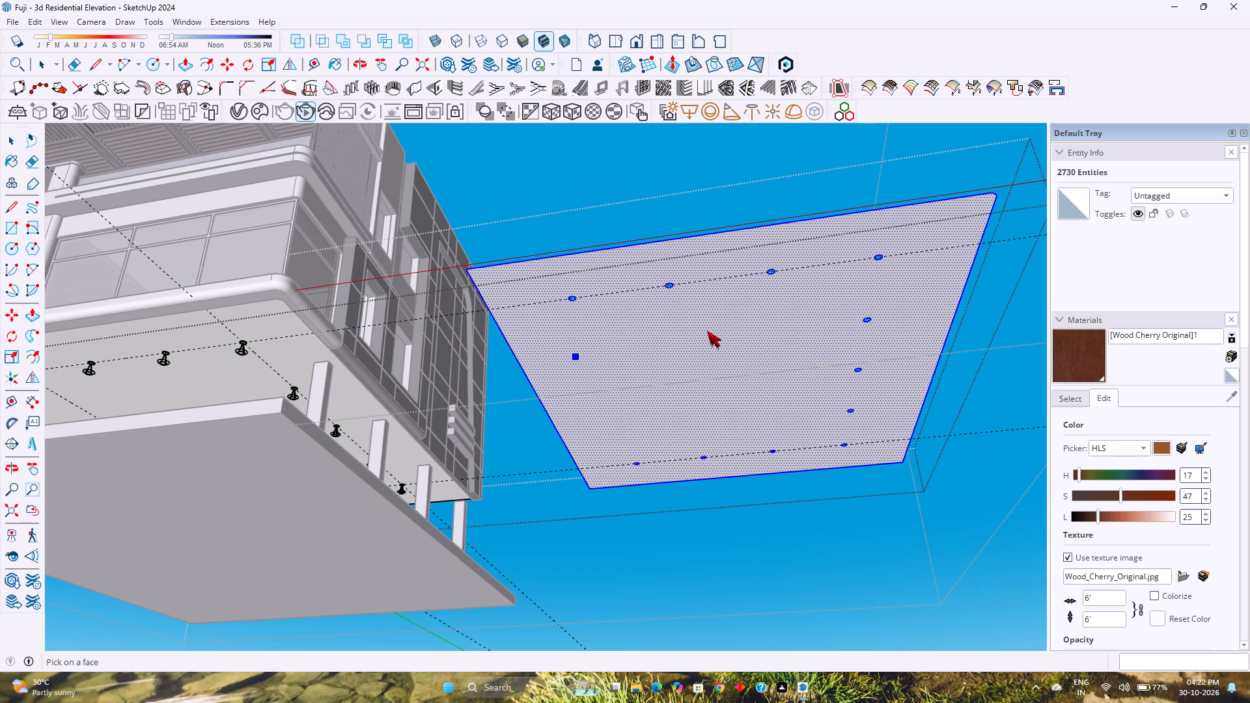
scroll(707, 331, "down", 4)
scroll(707, 331, "up", 3)
left_click(707, 331)
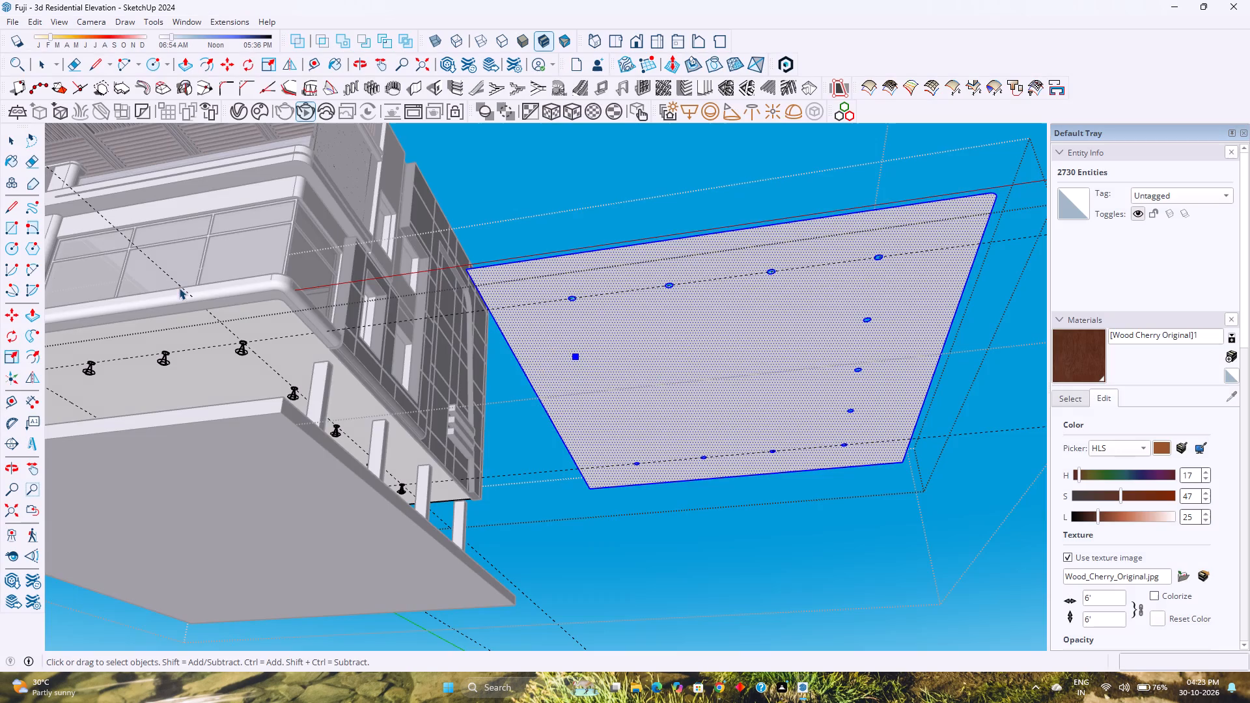
Examine the generated louvres, including their edges at the rounded corner and how they cross the light circles on the copied face.
scroll(885, 365, "up", 4)
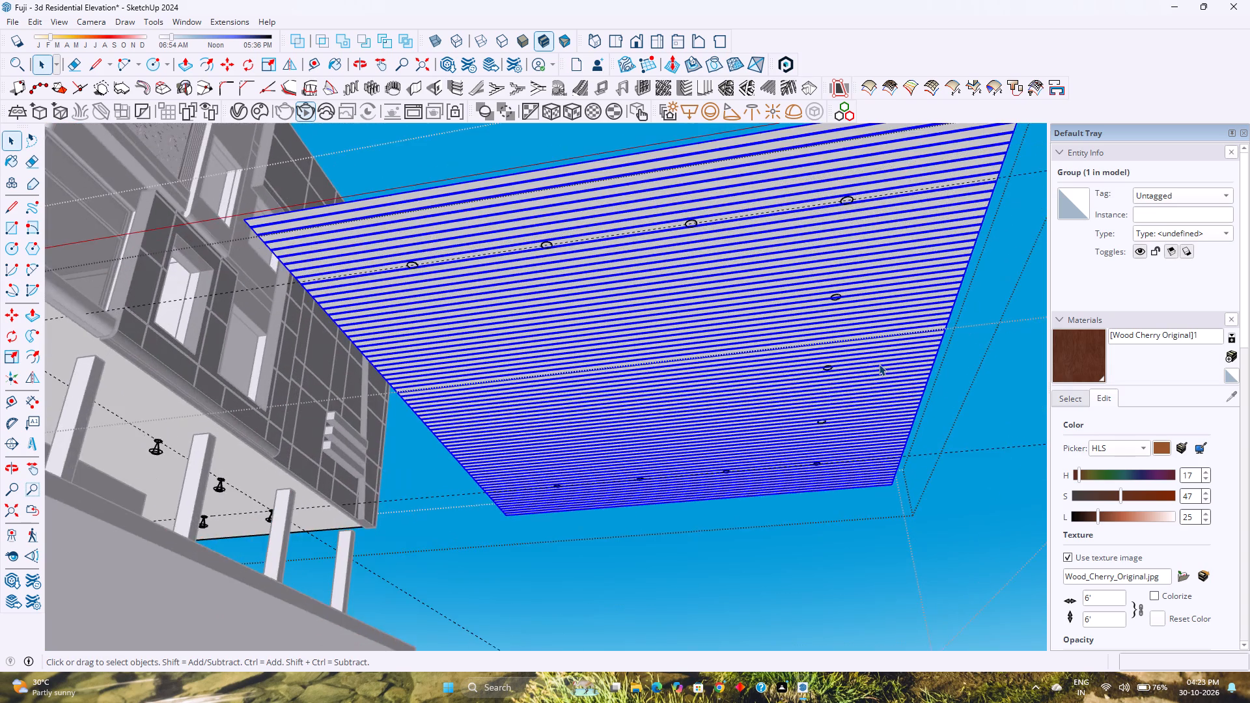
scroll(879, 364, "up", 1)
middle_click_drag(879, 364, 777, 465)
middle_click(777, 465)
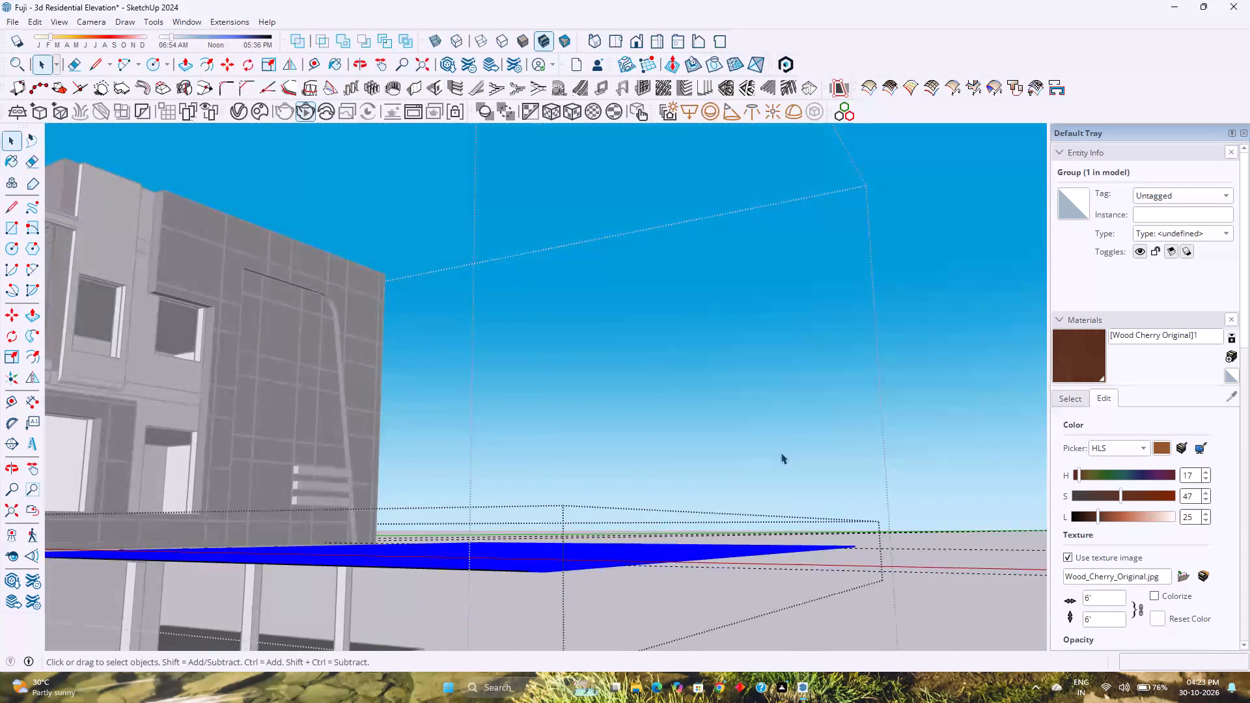
scroll(781, 452, "down", 8)
middle_click_drag(629, 531, 826, 434)
middle_click(826, 435)
scroll(828, 436, "up", 4)
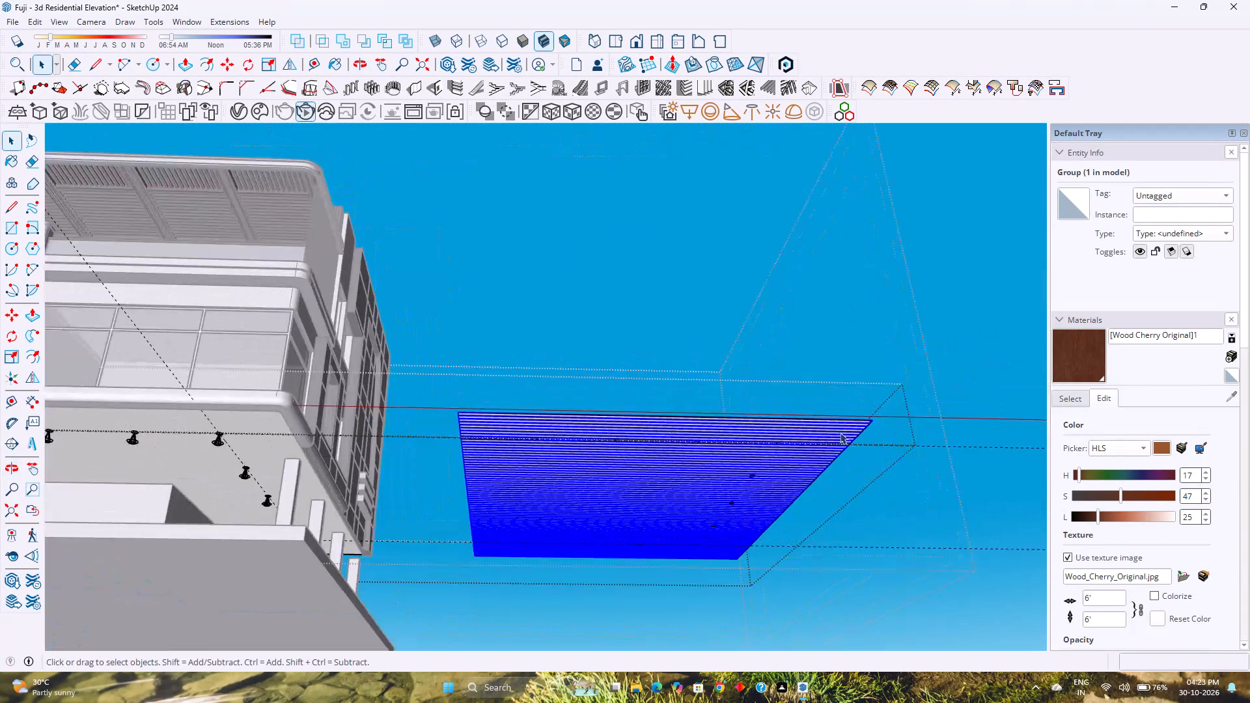
scroll(840, 432, "up", 20)
scroll(840, 432, "up", 2)
middle_click_drag(864, 428, 857, 439)
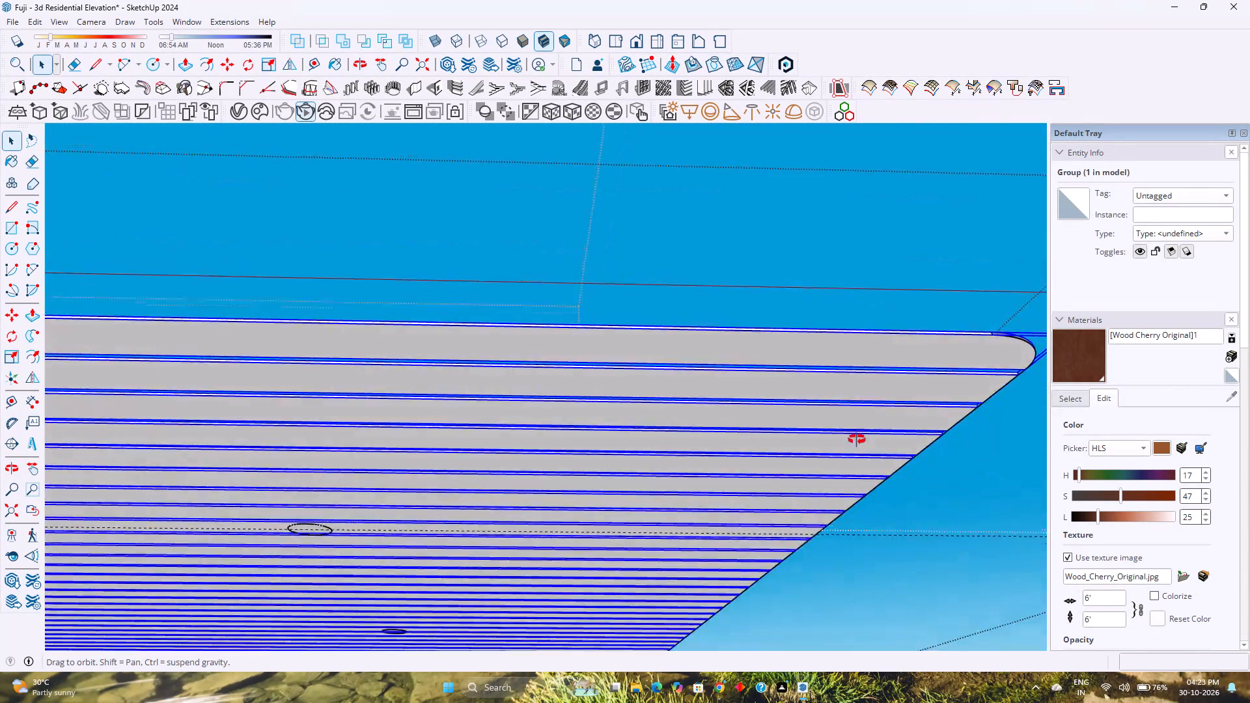
middle_click_drag(857, 439, 669, 409)
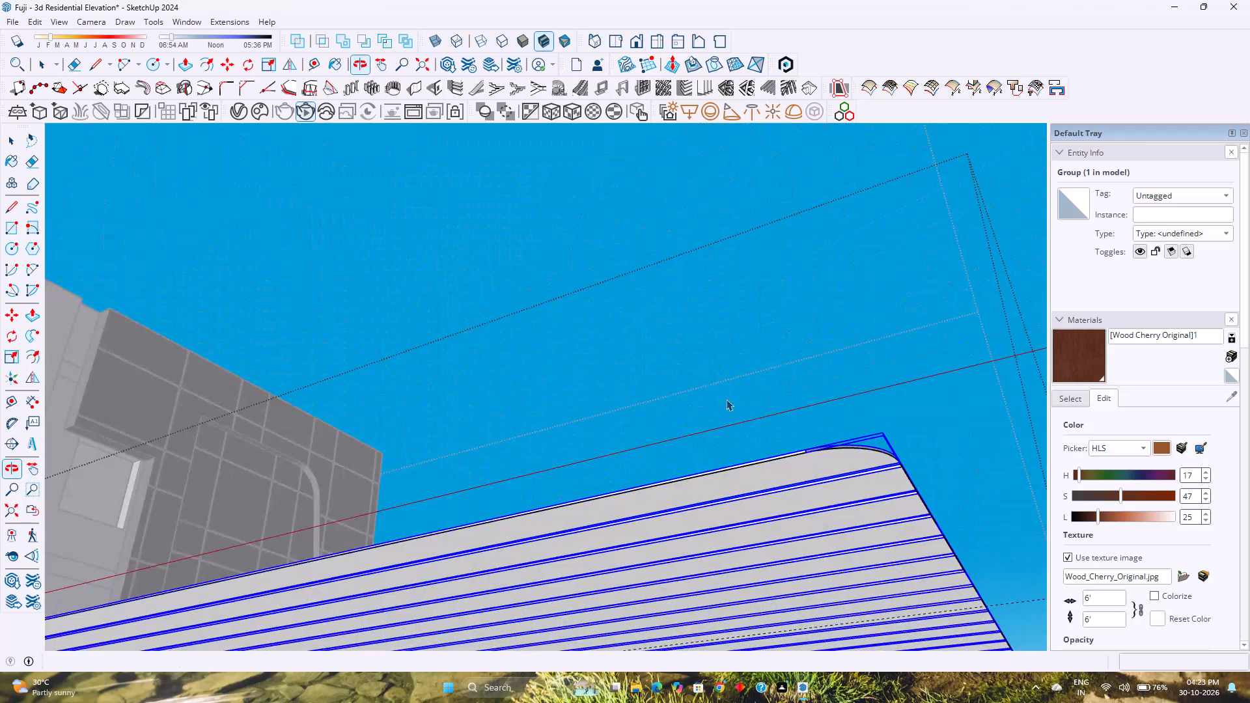
middle_click(734, 398)
scroll(739, 406, "down", 9)
scroll(659, 516, "up", 12)
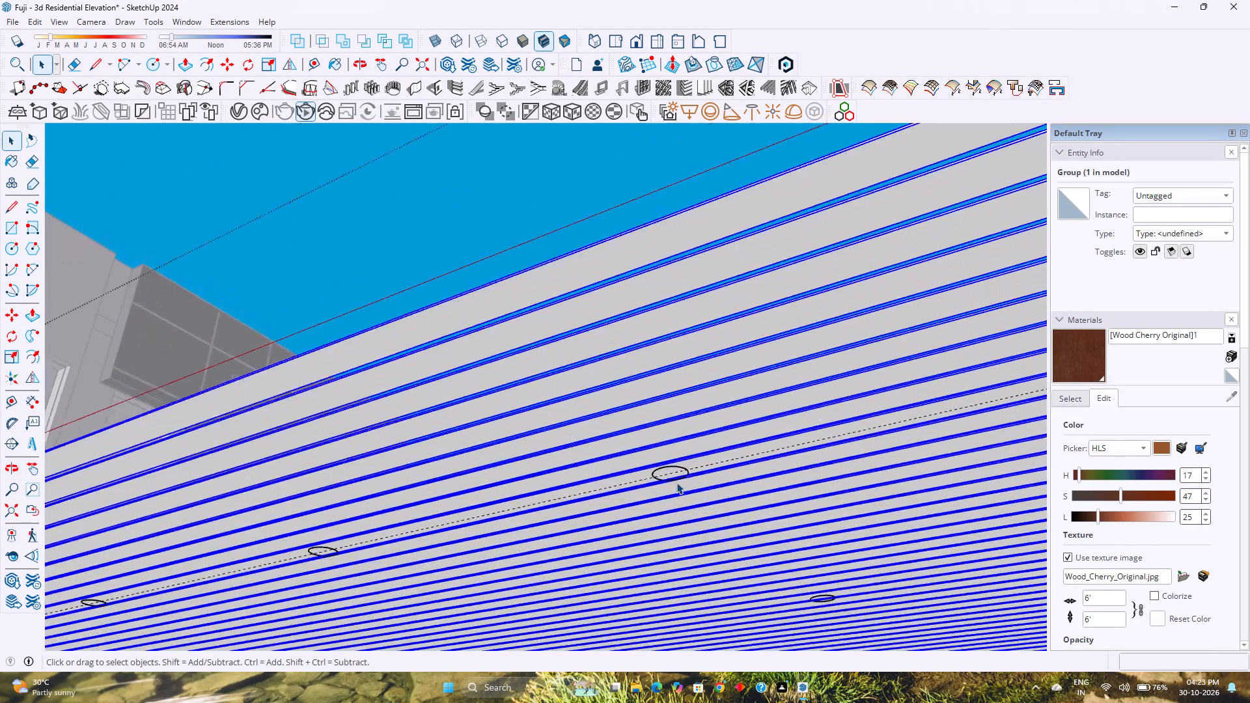
scroll(676, 482, "up", 8)
middle_click_drag(665, 474, 548, 380)
middle_click(546, 382)
scroll(658, 455, "up", 5)
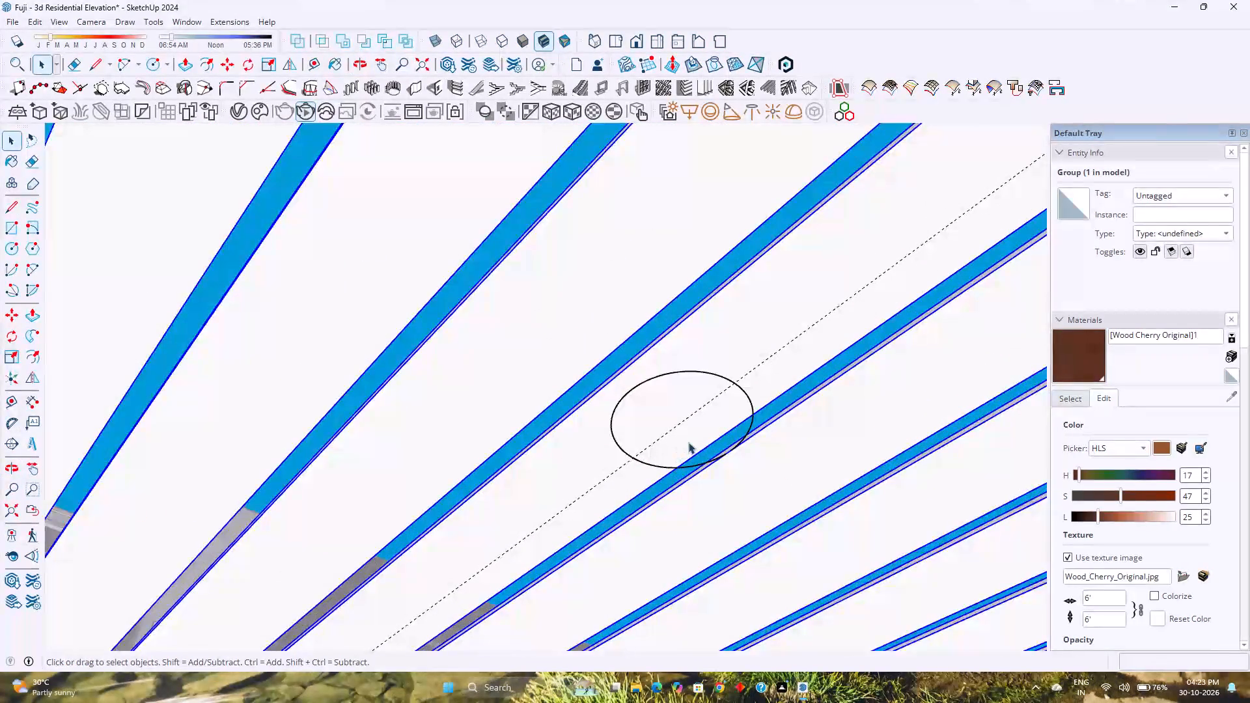
scroll(688, 442, "up", 2)
scroll(687, 440, "down", 17)
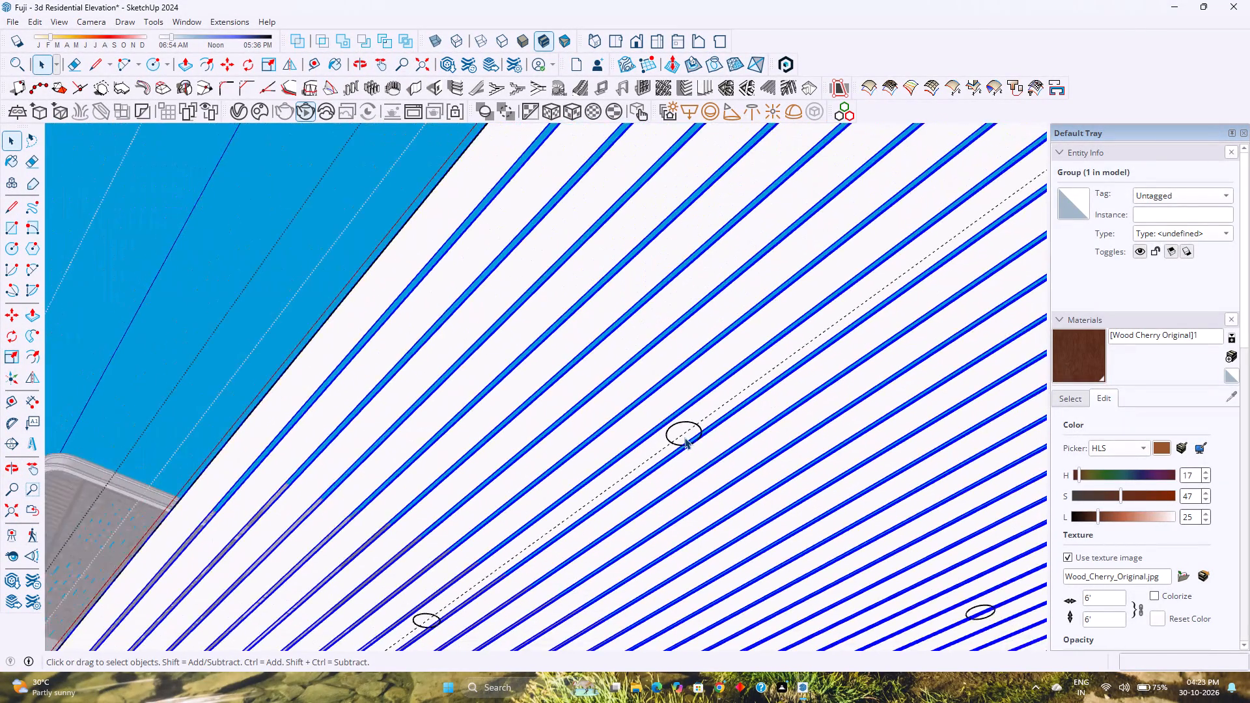
scroll(684, 437, "down", 8)
scroll(683, 437, "up", 16)
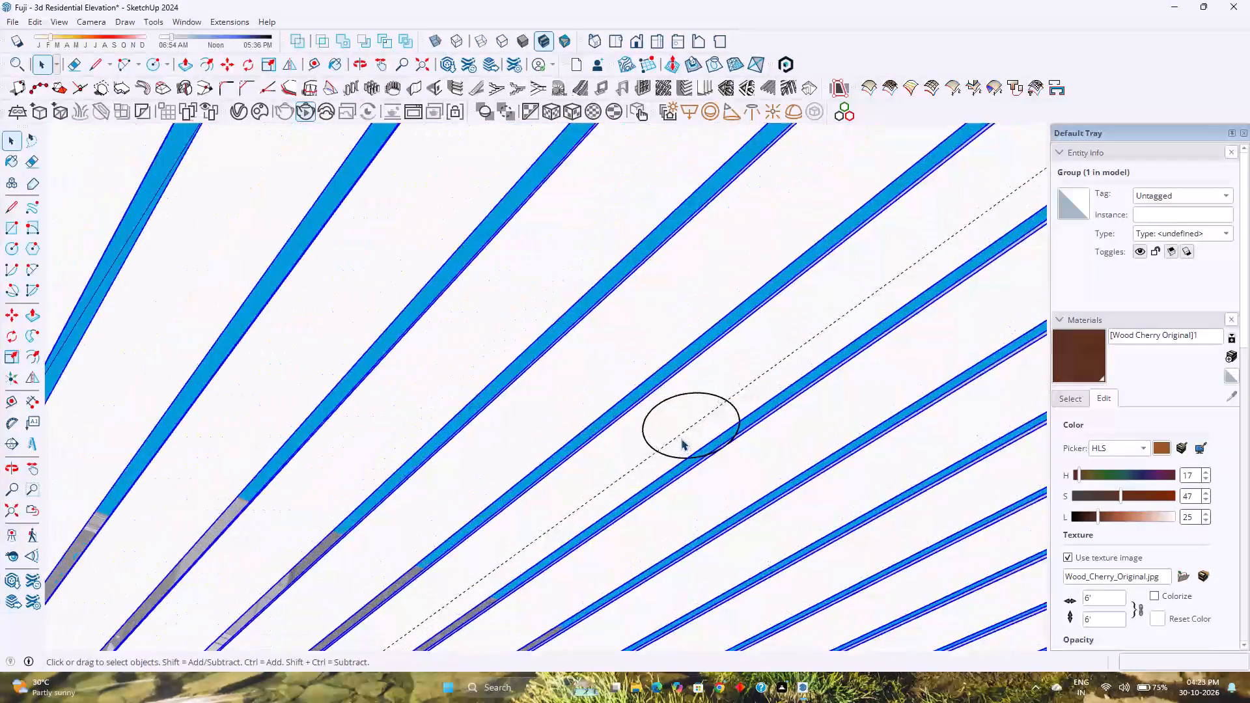
scroll(681, 439, "up", 12)
scroll(681, 440, "down", 14)
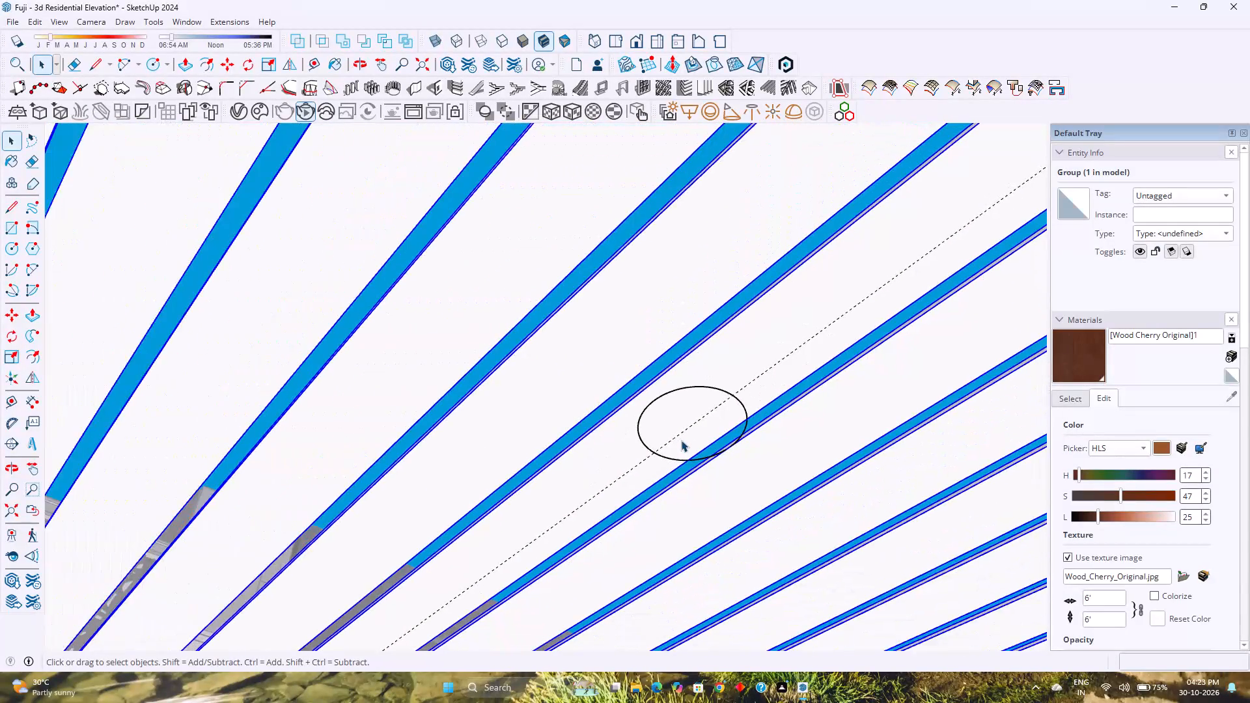
scroll(681, 440, "down", 17)
scroll(679, 440, "up", 1)
scroll(679, 440, "down", 7)
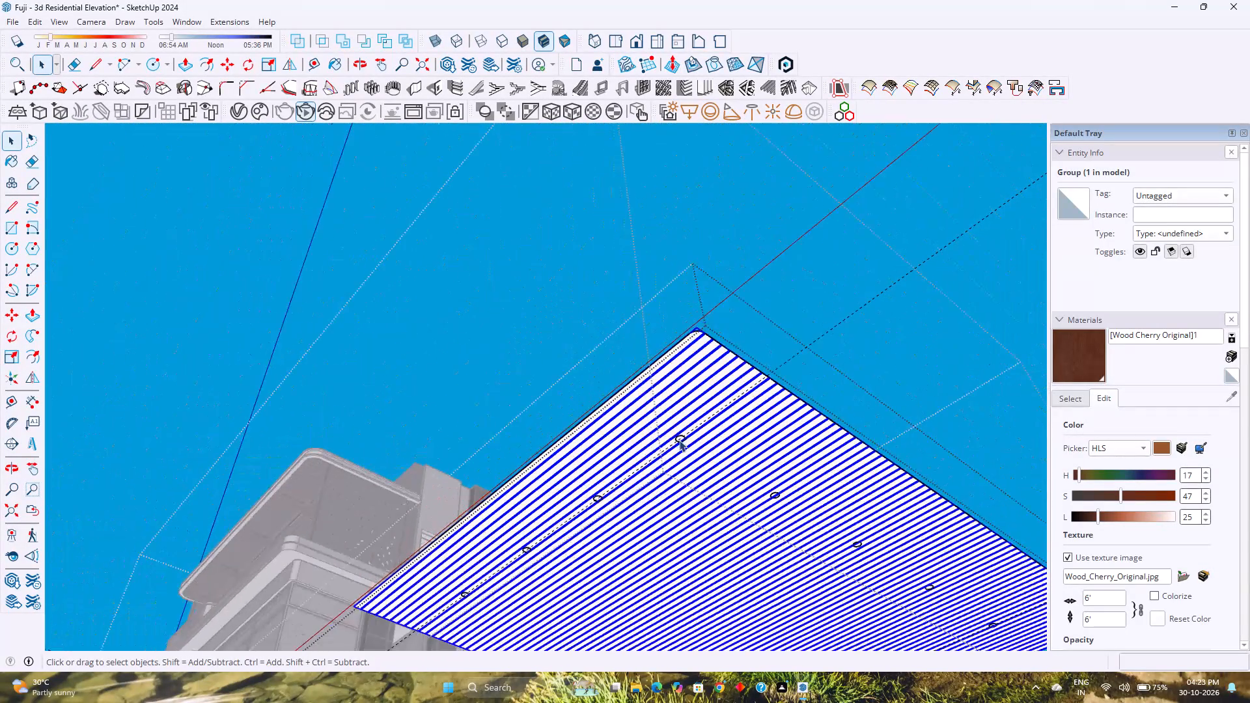
scroll(679, 440, "down", 13)
scroll(671, 453, "up", 8)
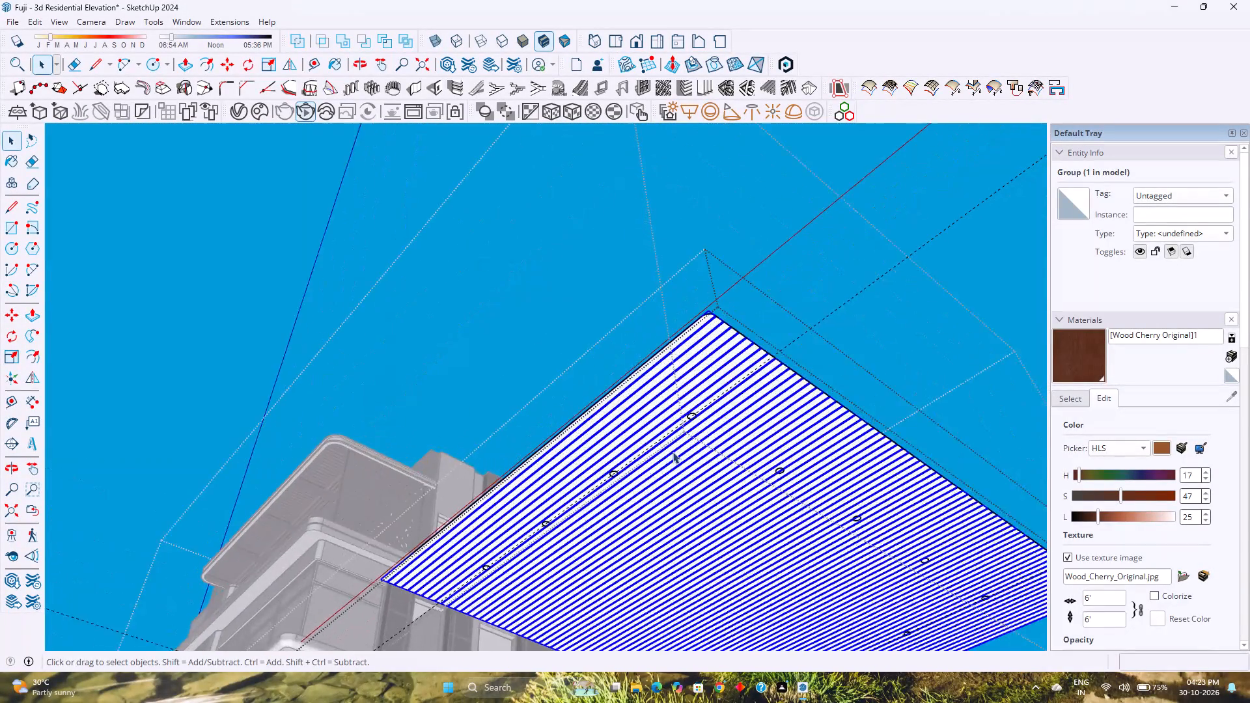
scroll(673, 452, "up", 19)
Inside the louvre group, open the louvre at the circle nearest the rounded corner and trace the circle with a two-point arc, bulge about 5".
double_click(710, 399)
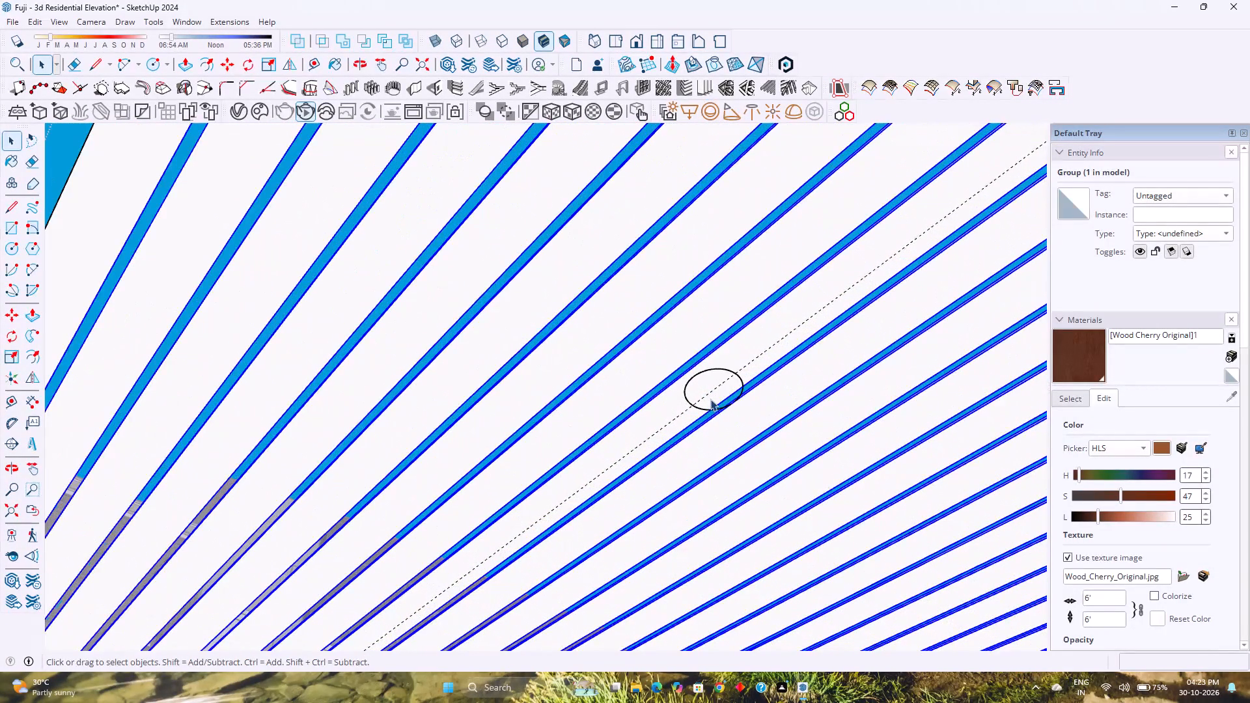
scroll(710, 399, "up", 9)
double_click(707, 400)
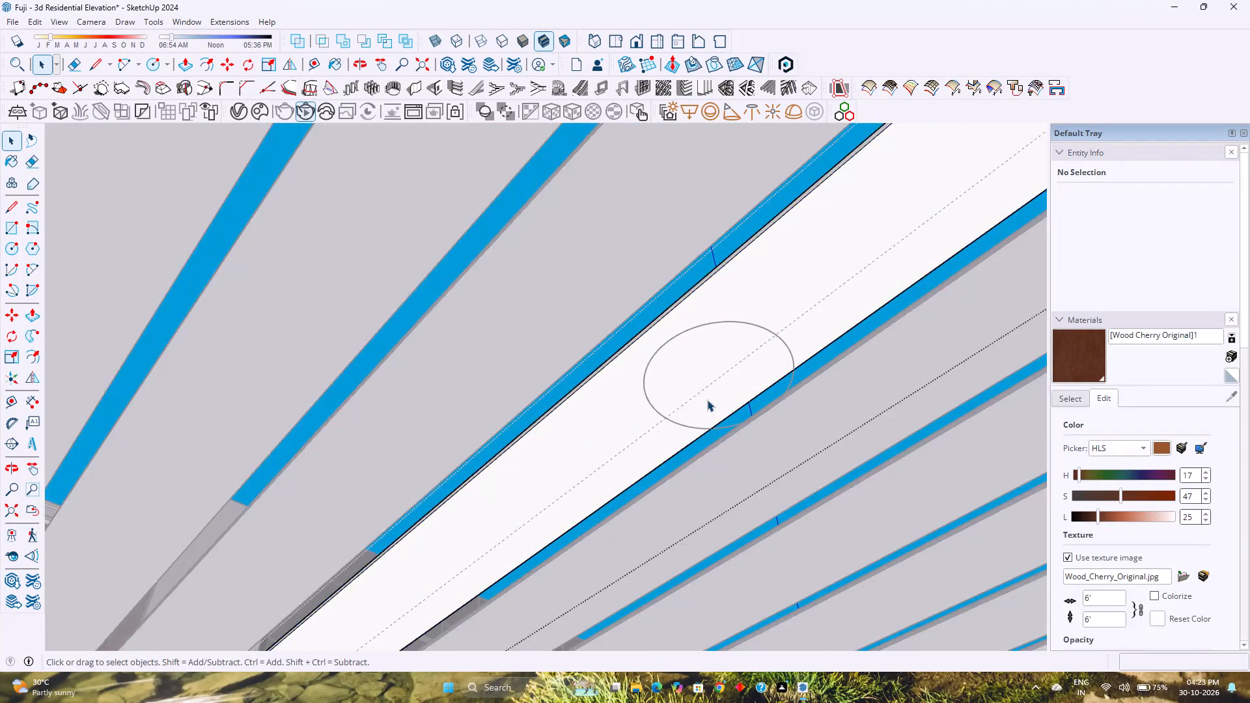
scroll(707, 400, "up", 3)
left_click(707, 400)
scroll(699, 407, "down", 2)
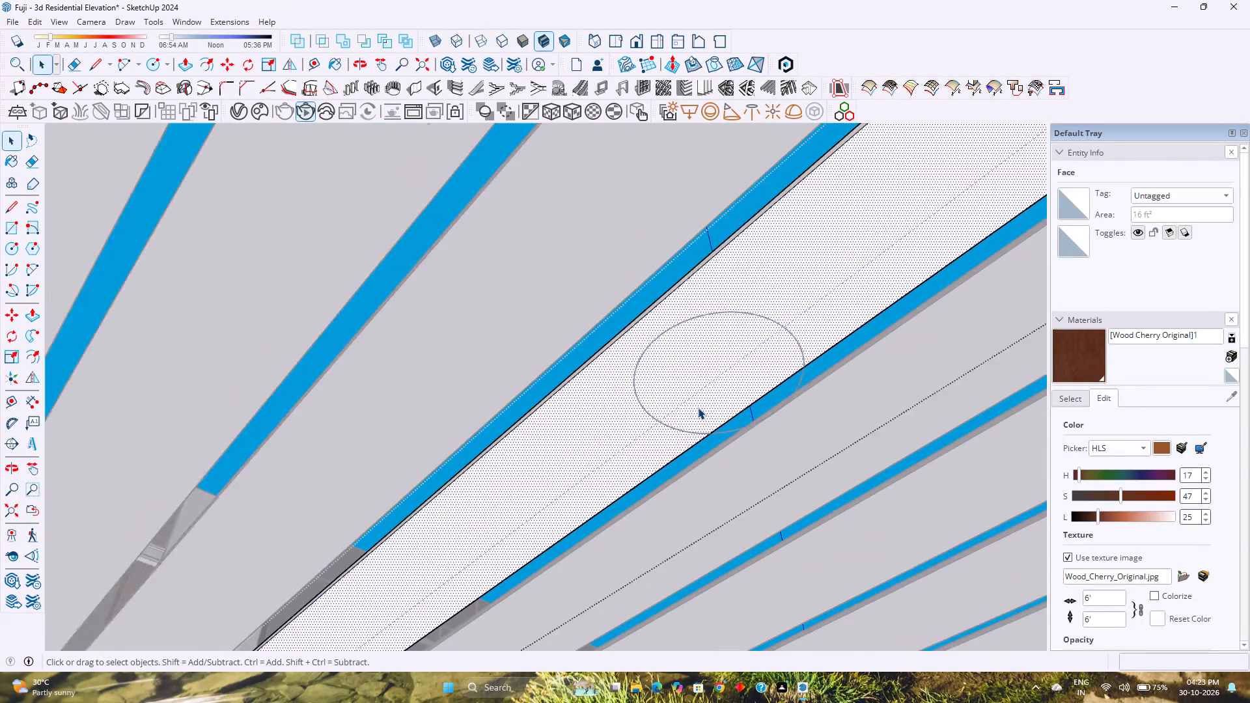
scroll(698, 407, "down", 9)
scroll(693, 421, "up", 5)
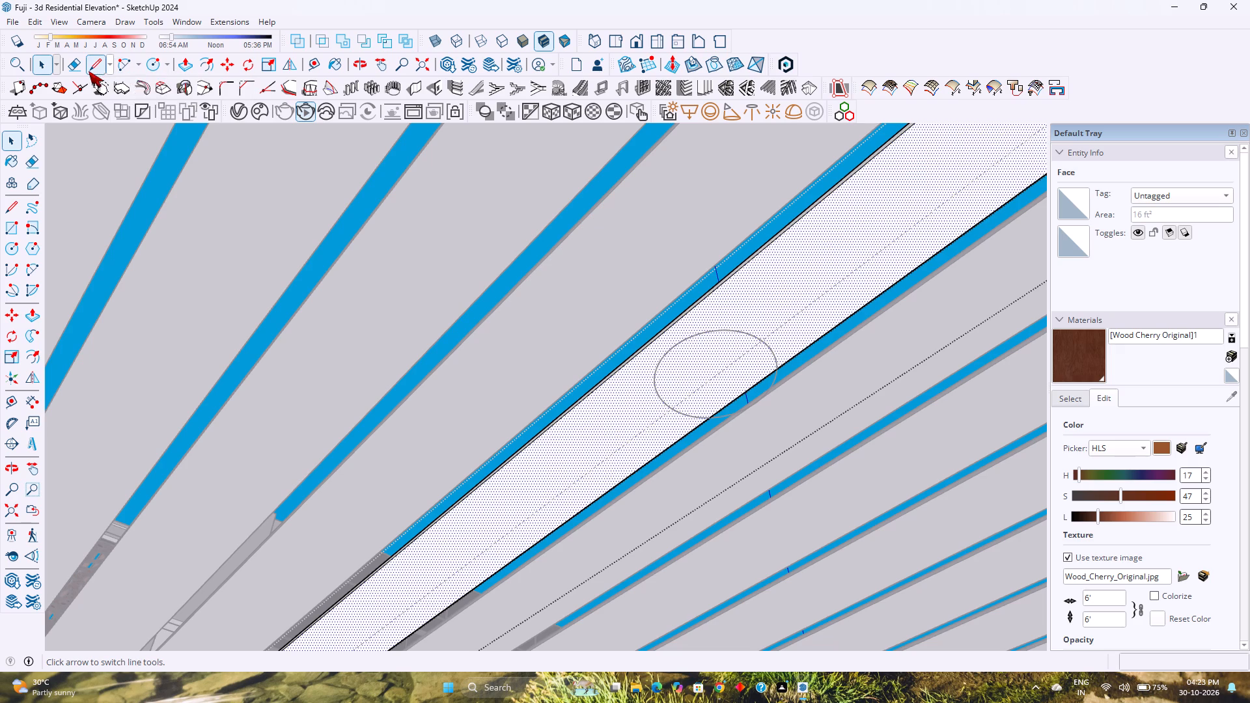
left_click(121, 66)
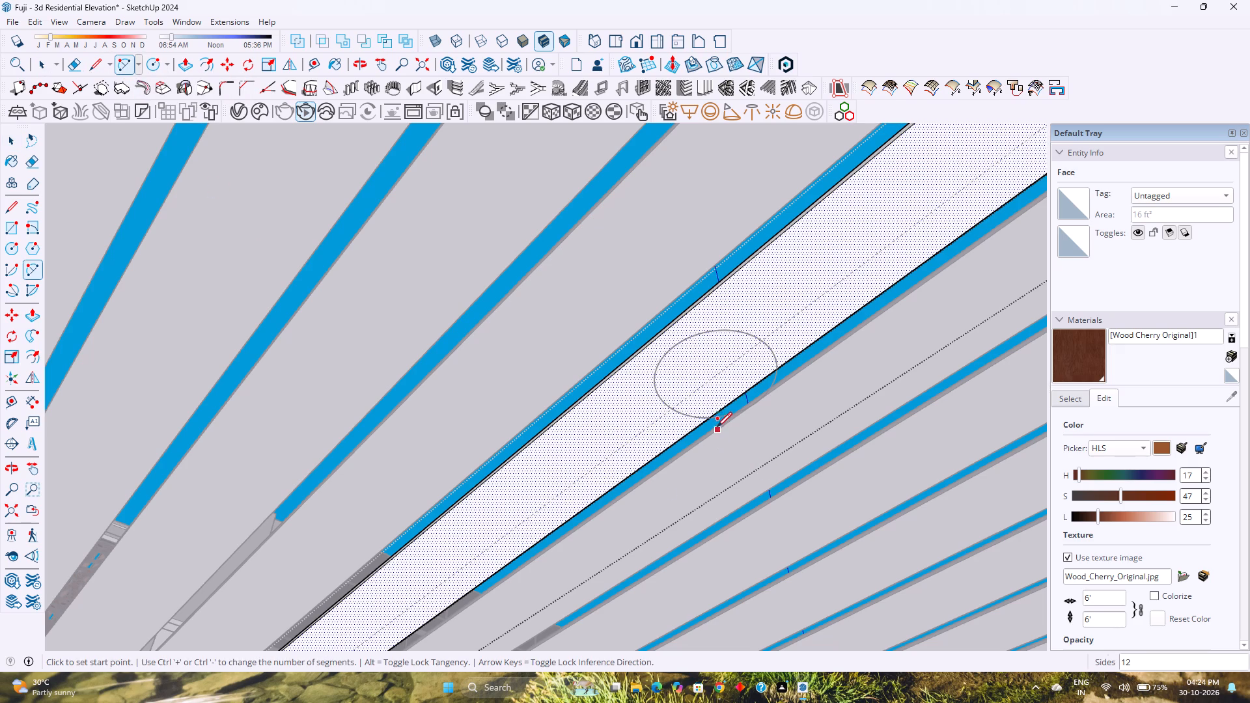
scroll(708, 417, "up", 4)
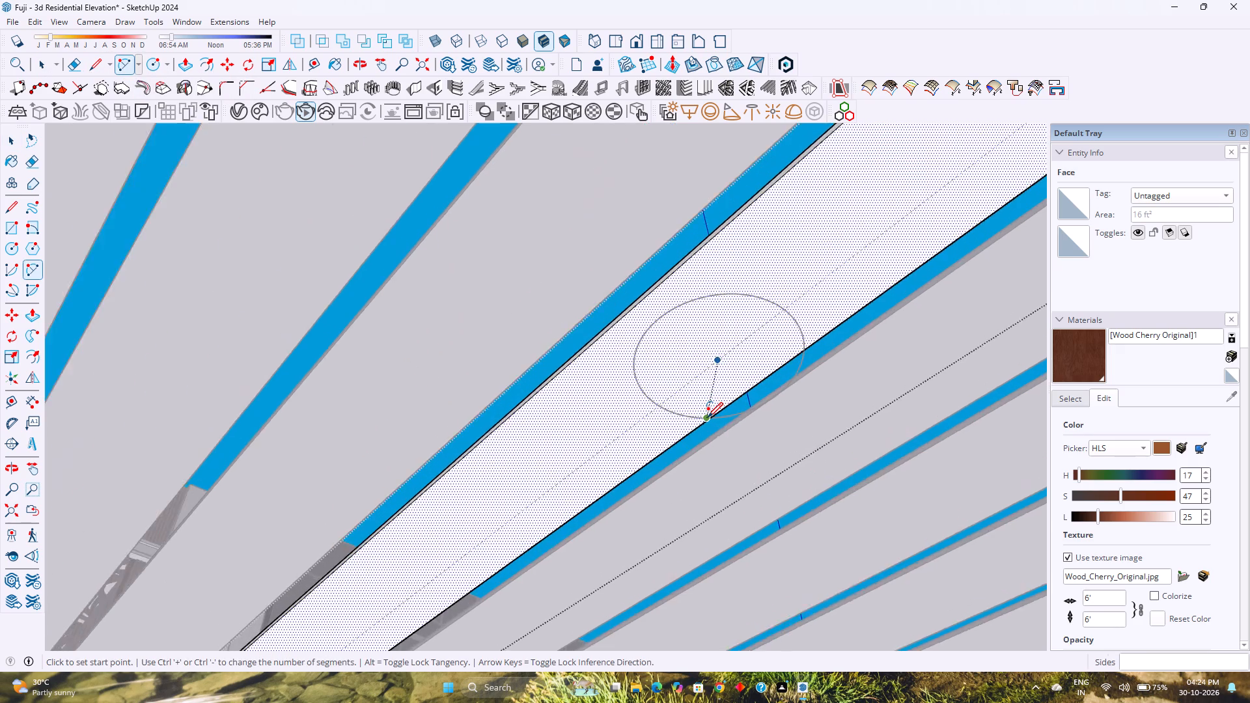
scroll(708, 417, "up", 5)
left_click(715, 417)
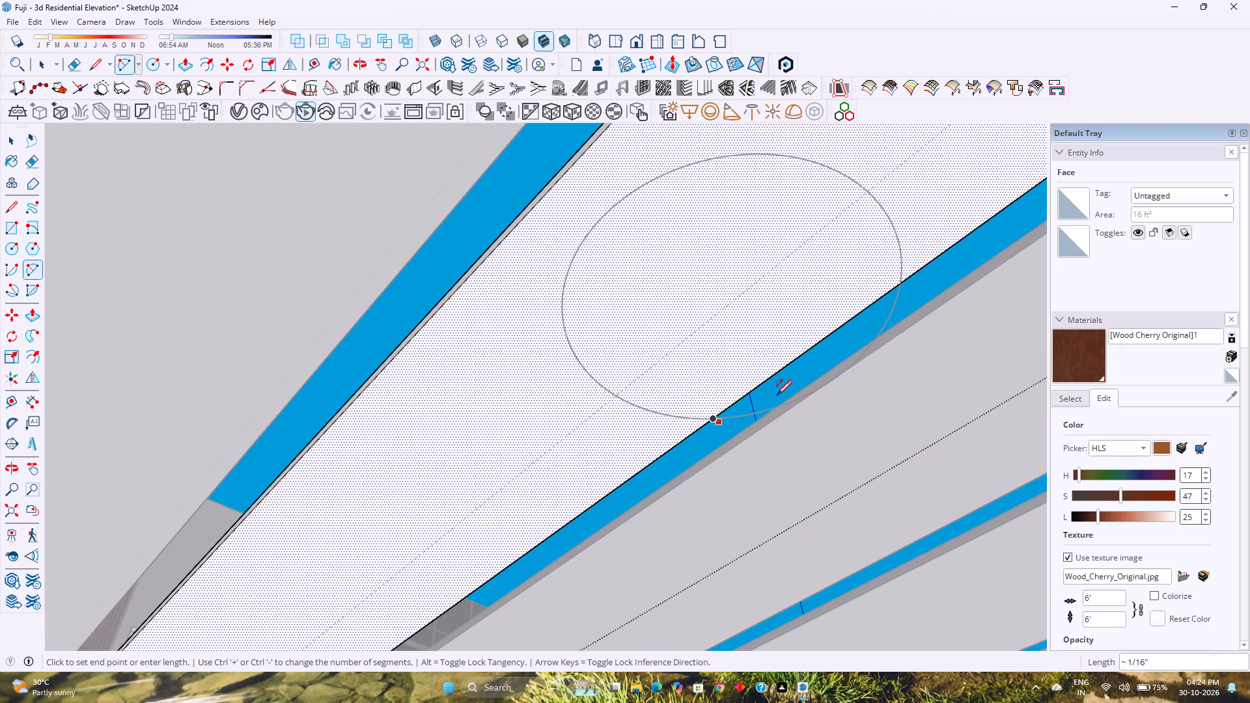
left_click(898, 284)
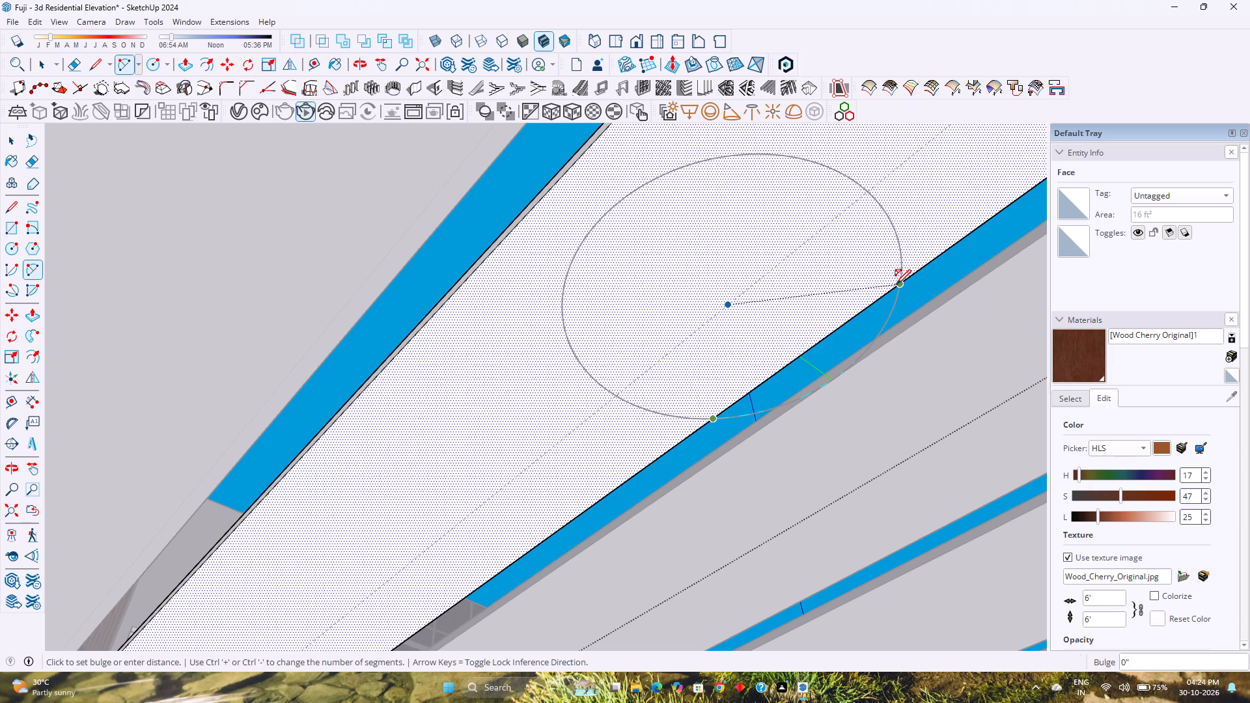
left_click(613, 210)
key("space")
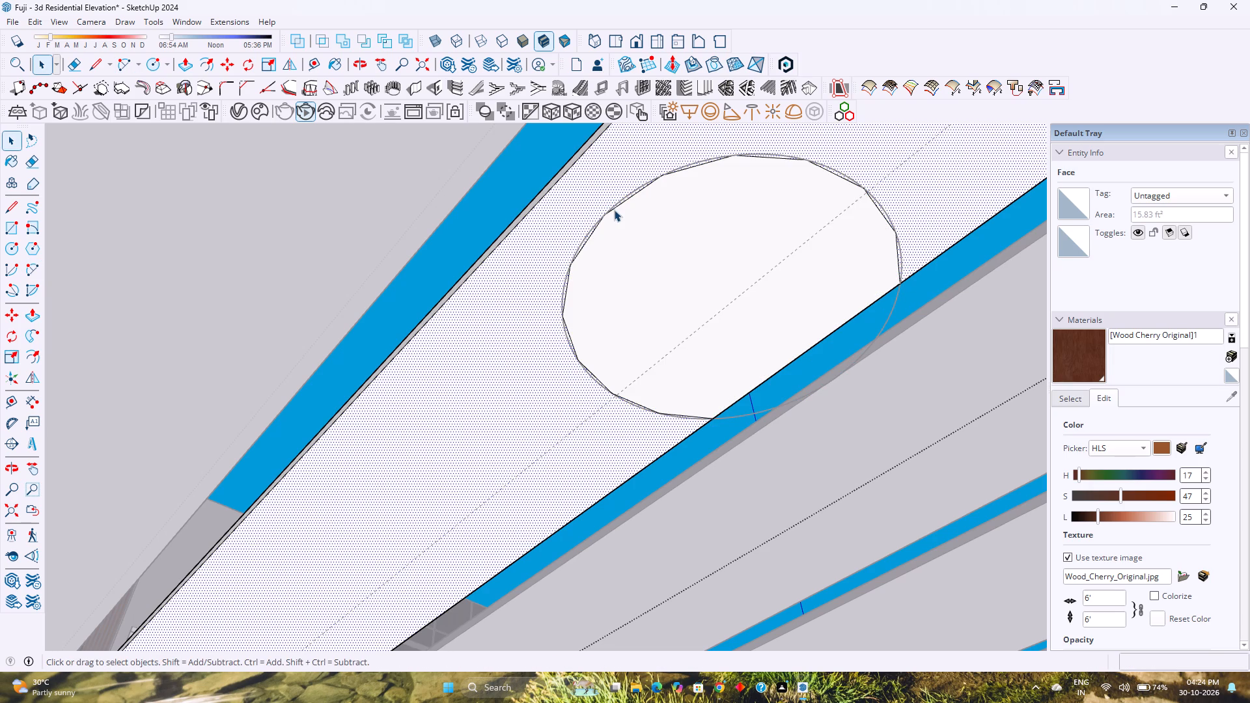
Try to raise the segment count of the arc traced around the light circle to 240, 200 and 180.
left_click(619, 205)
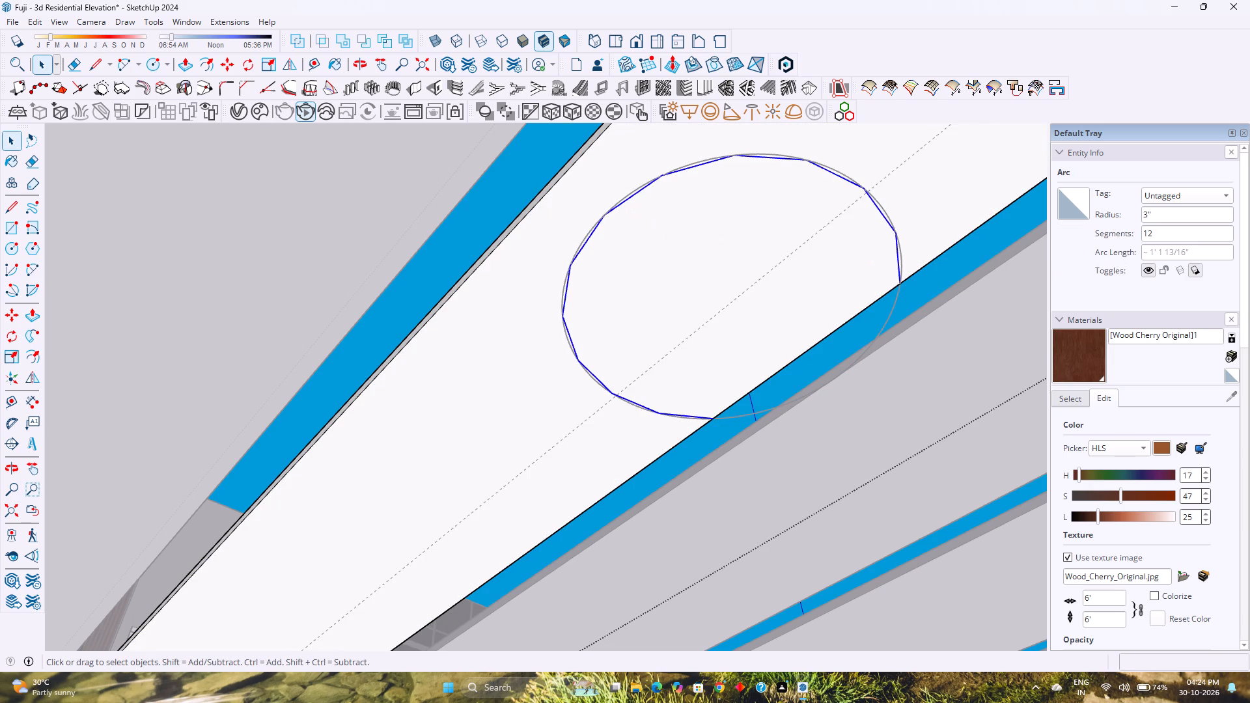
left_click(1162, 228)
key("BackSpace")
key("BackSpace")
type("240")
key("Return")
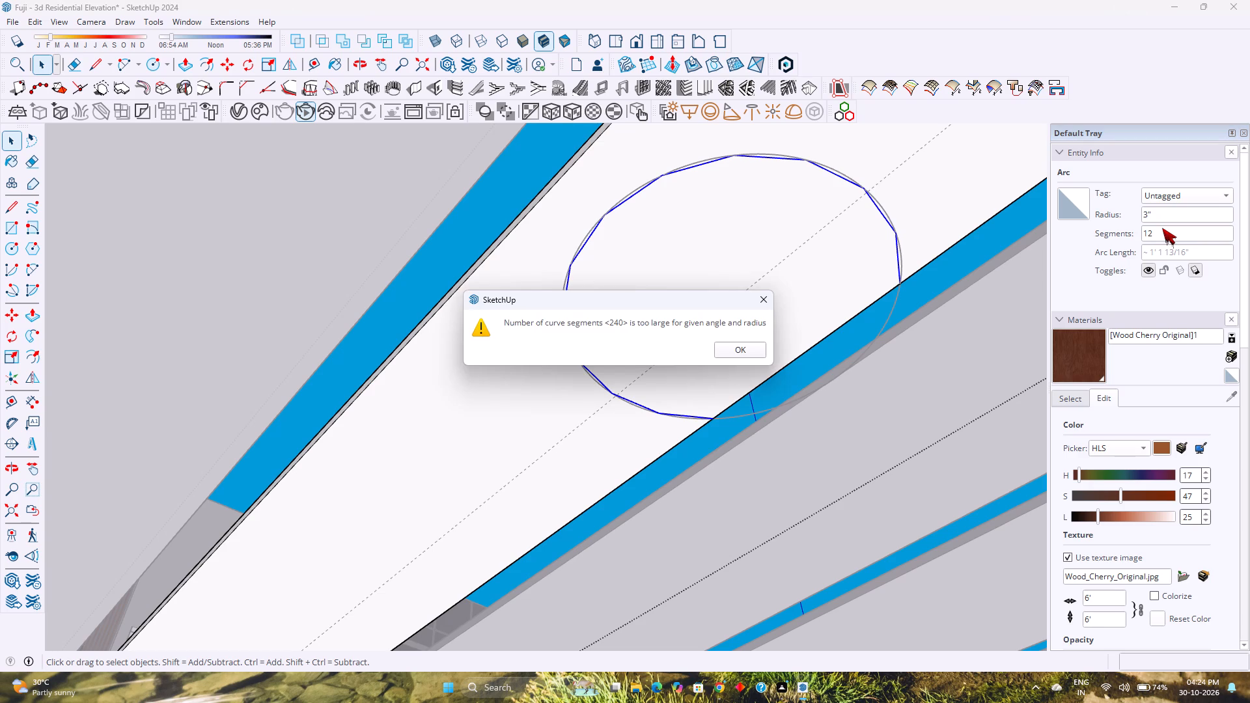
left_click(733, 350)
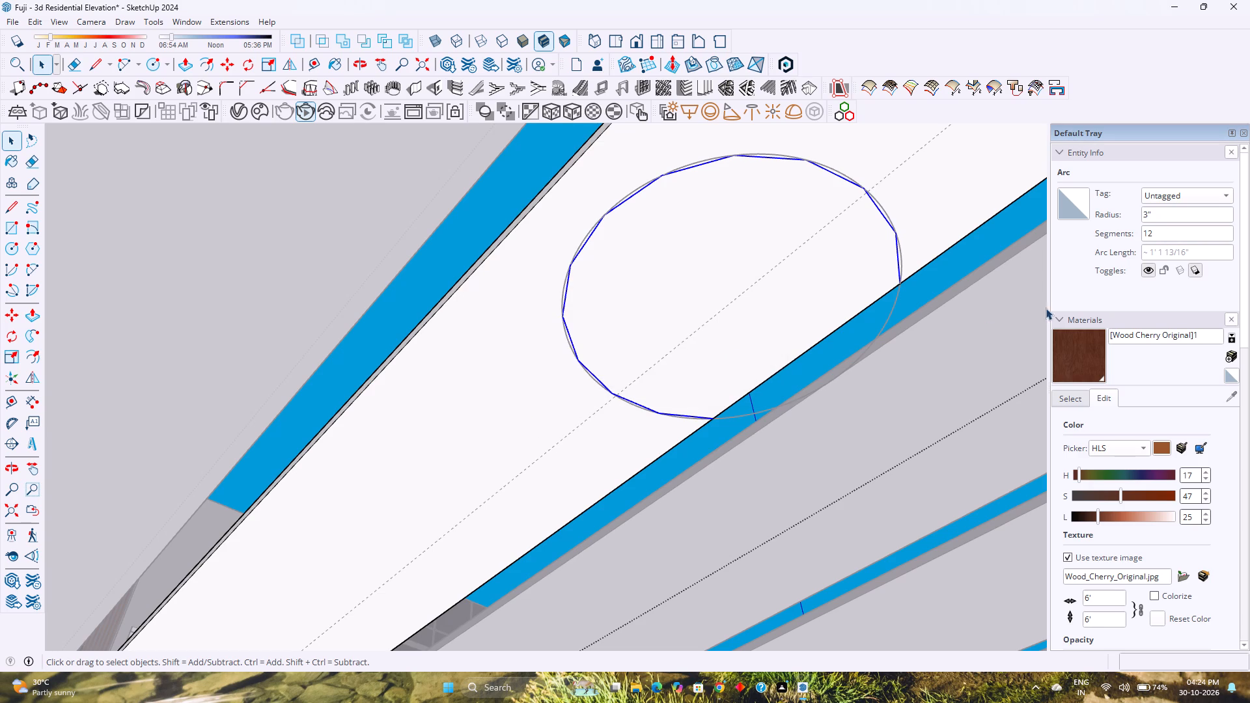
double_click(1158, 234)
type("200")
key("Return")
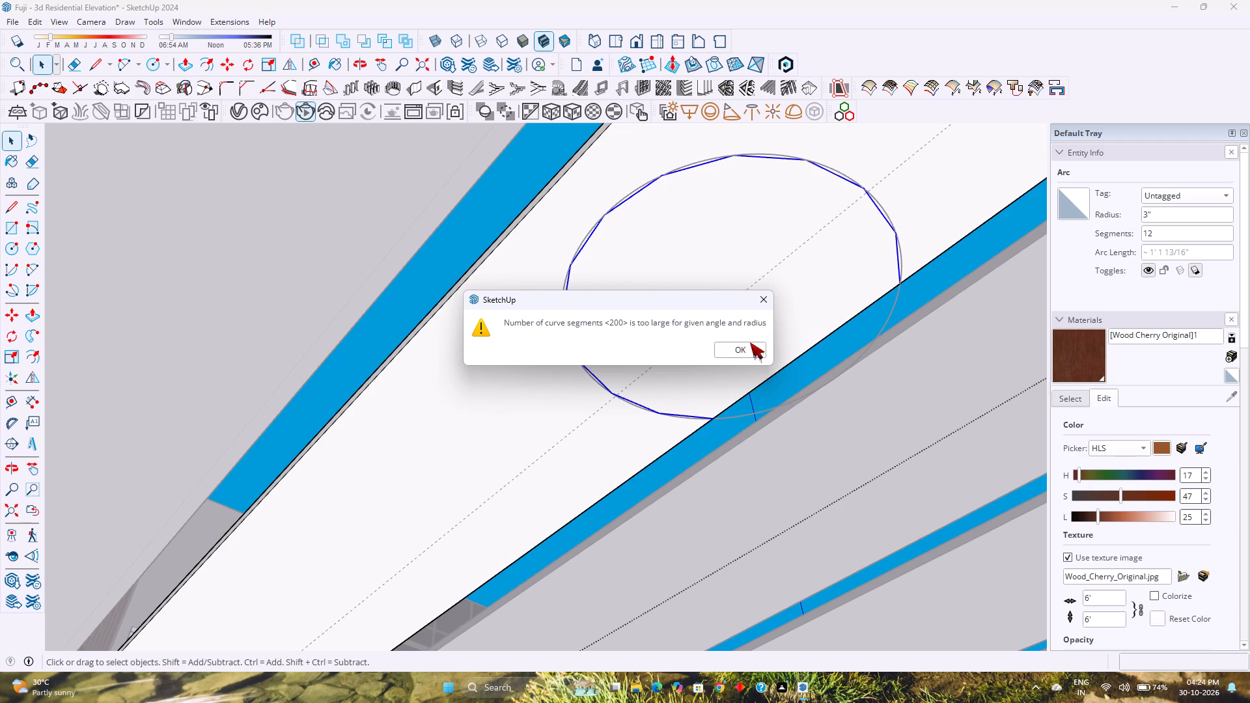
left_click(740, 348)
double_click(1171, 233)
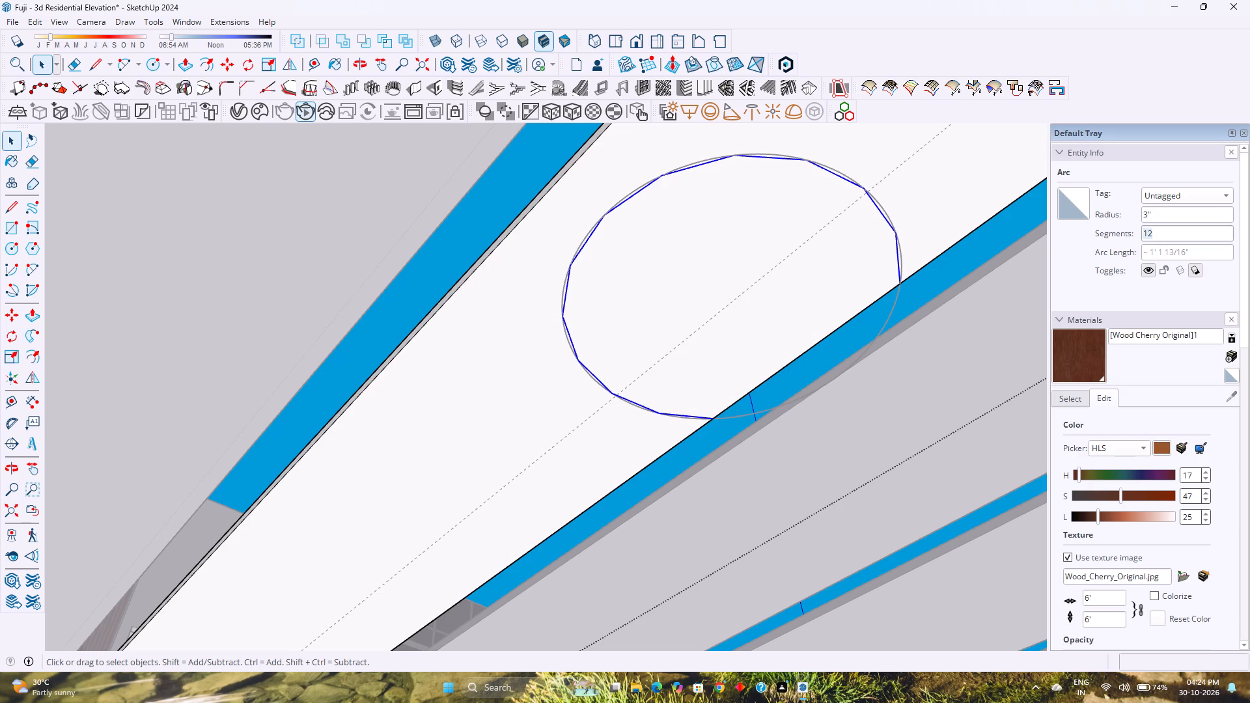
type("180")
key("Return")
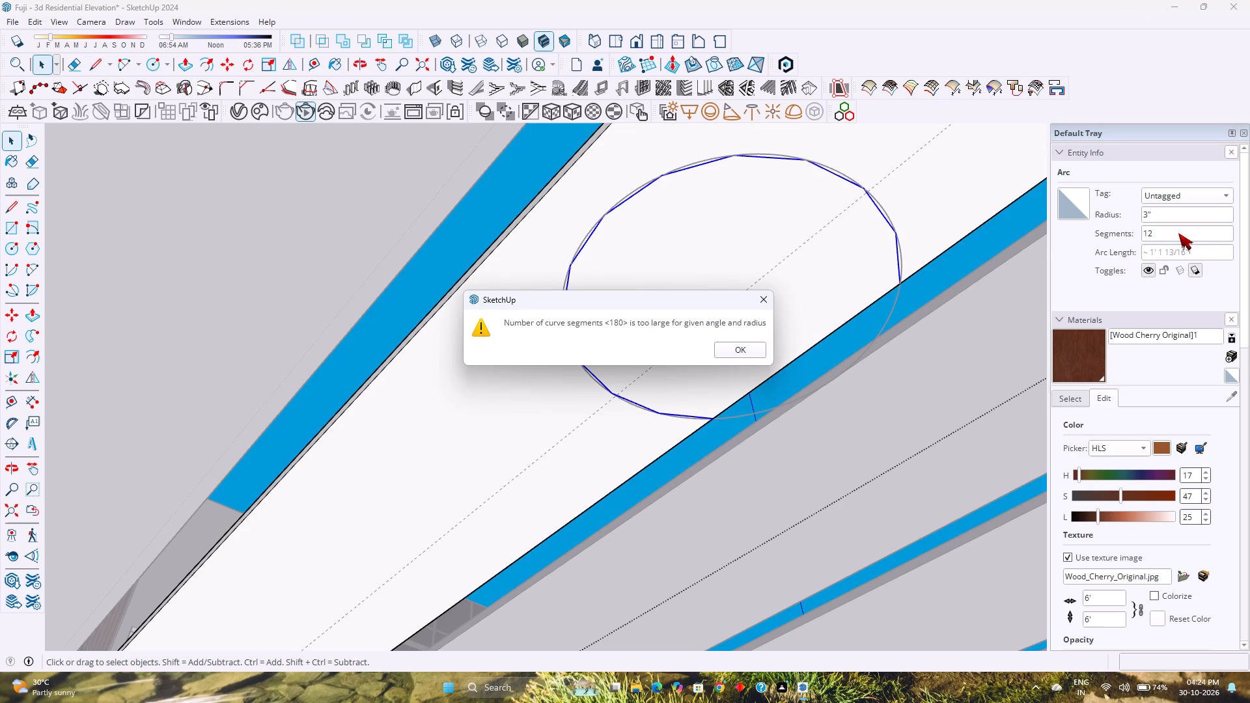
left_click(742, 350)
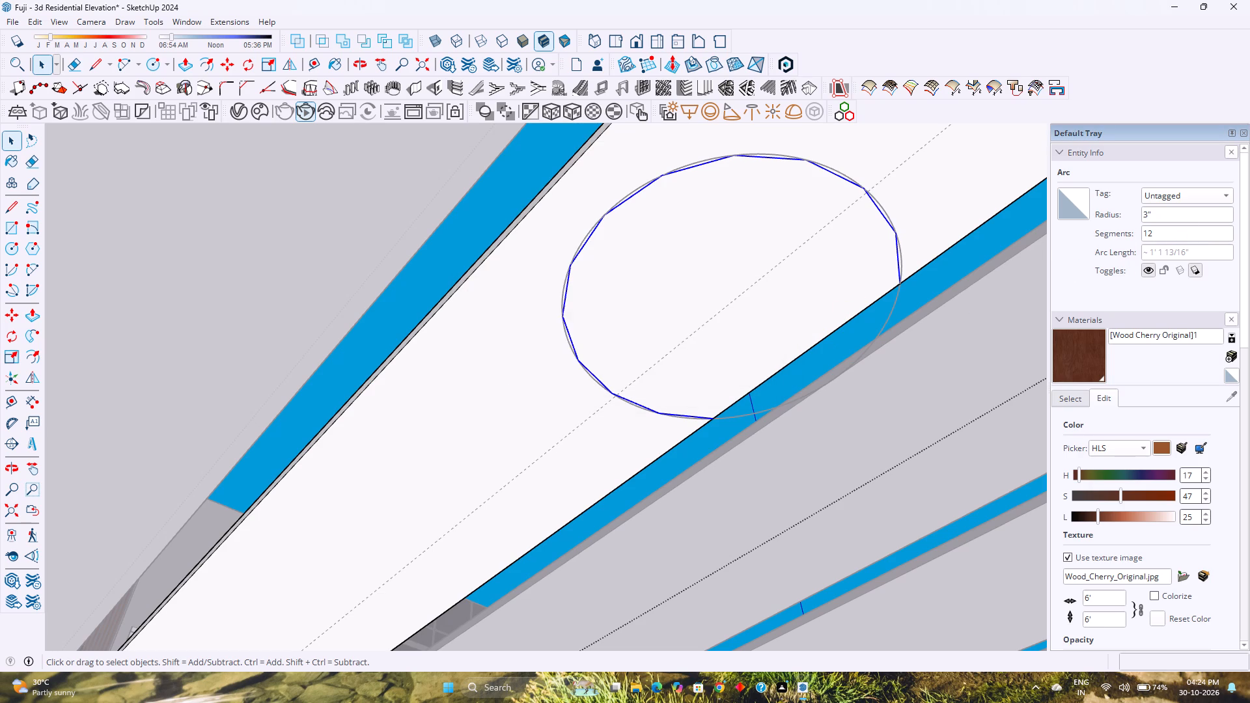
Set the traced arc's segment count to 120.
left_click(1177, 233)
key("0")
key("Return")
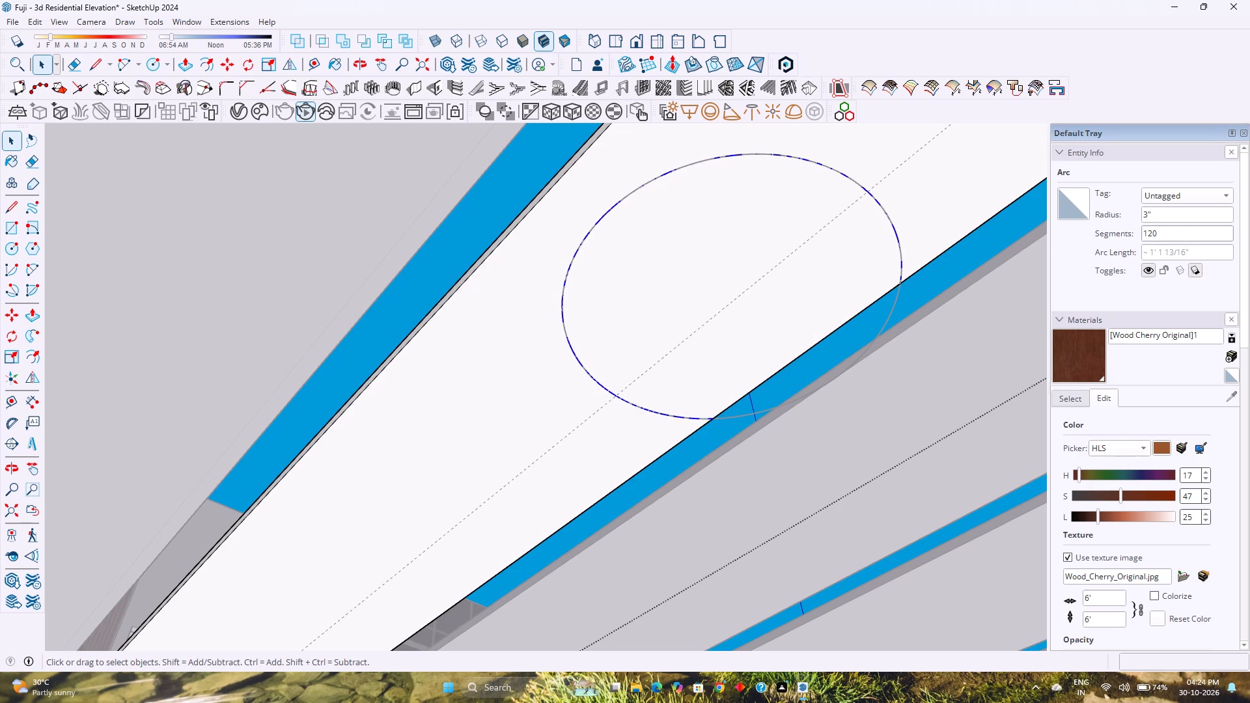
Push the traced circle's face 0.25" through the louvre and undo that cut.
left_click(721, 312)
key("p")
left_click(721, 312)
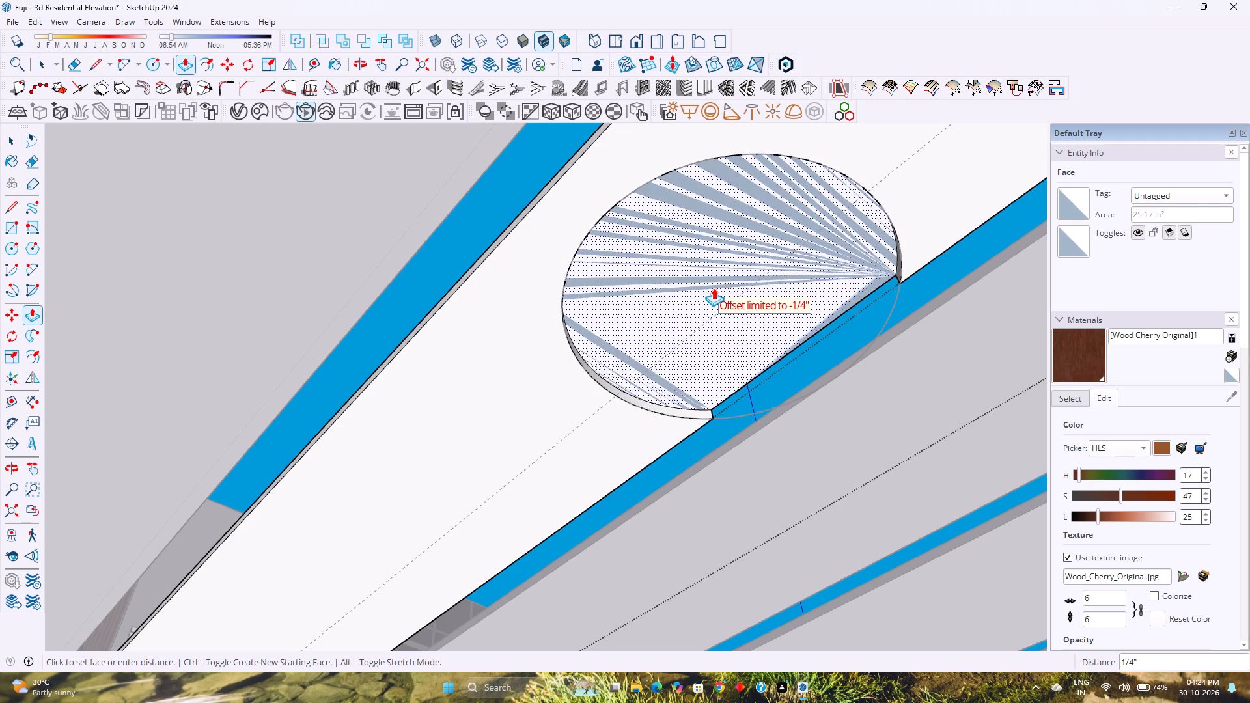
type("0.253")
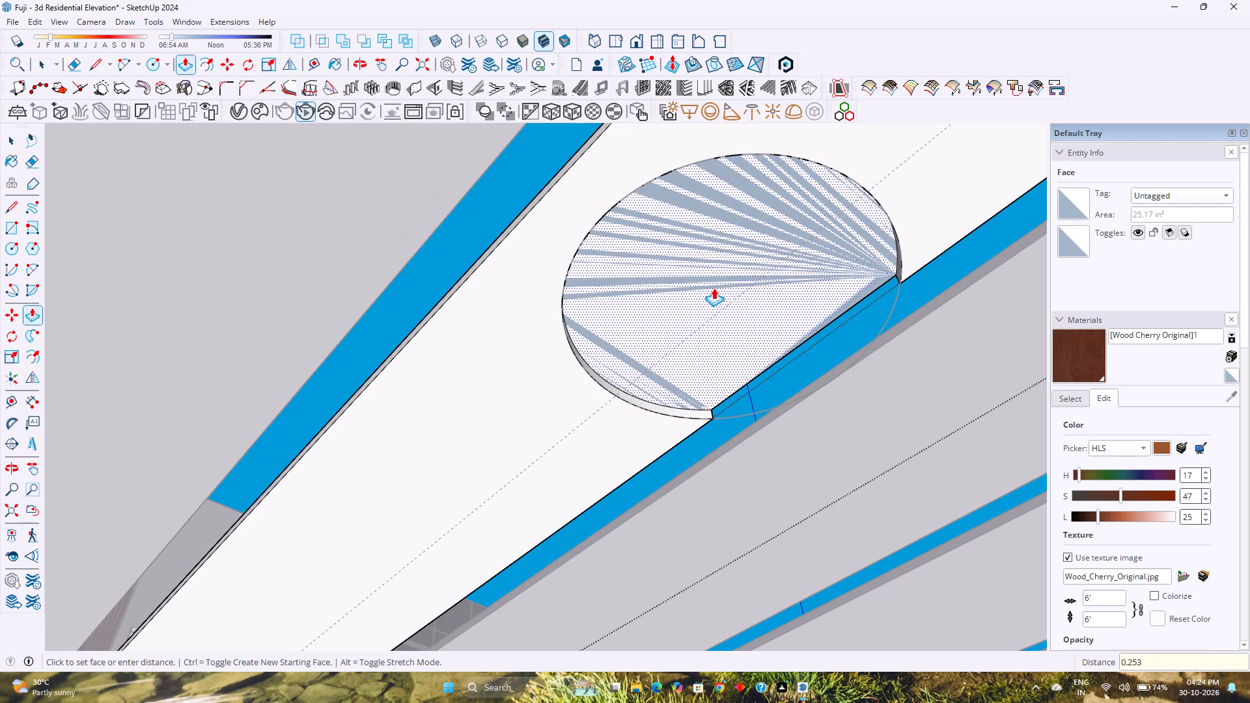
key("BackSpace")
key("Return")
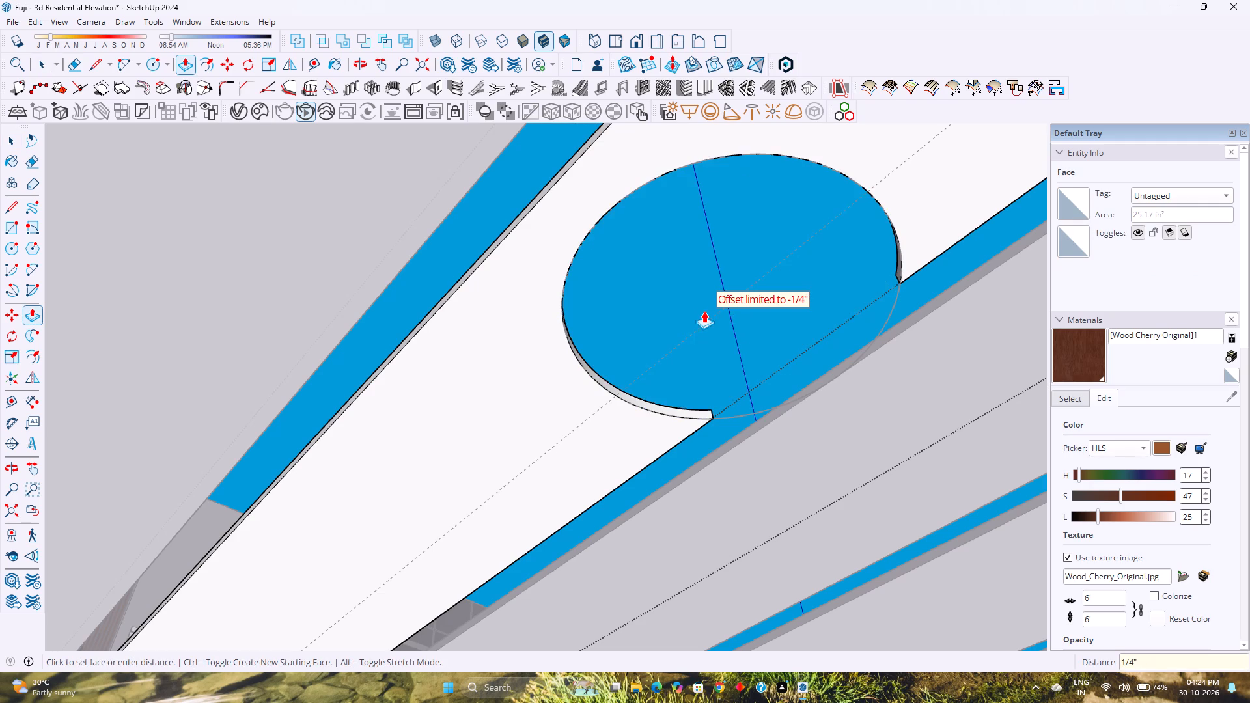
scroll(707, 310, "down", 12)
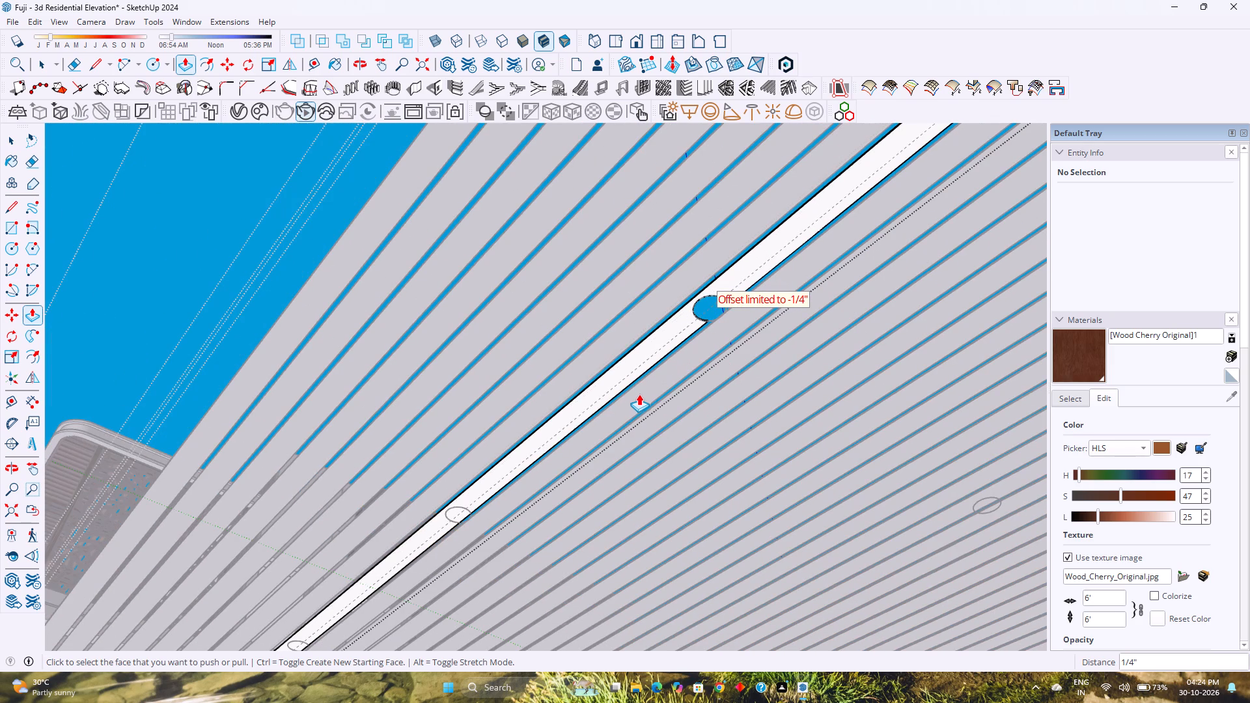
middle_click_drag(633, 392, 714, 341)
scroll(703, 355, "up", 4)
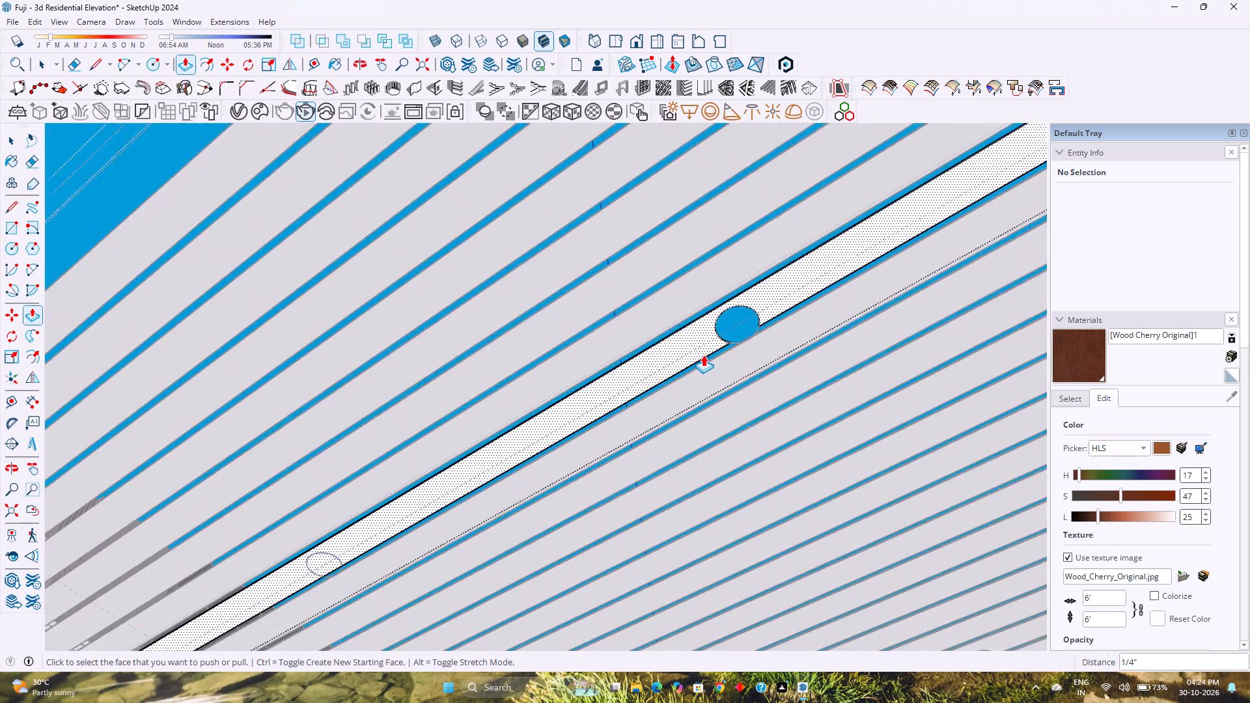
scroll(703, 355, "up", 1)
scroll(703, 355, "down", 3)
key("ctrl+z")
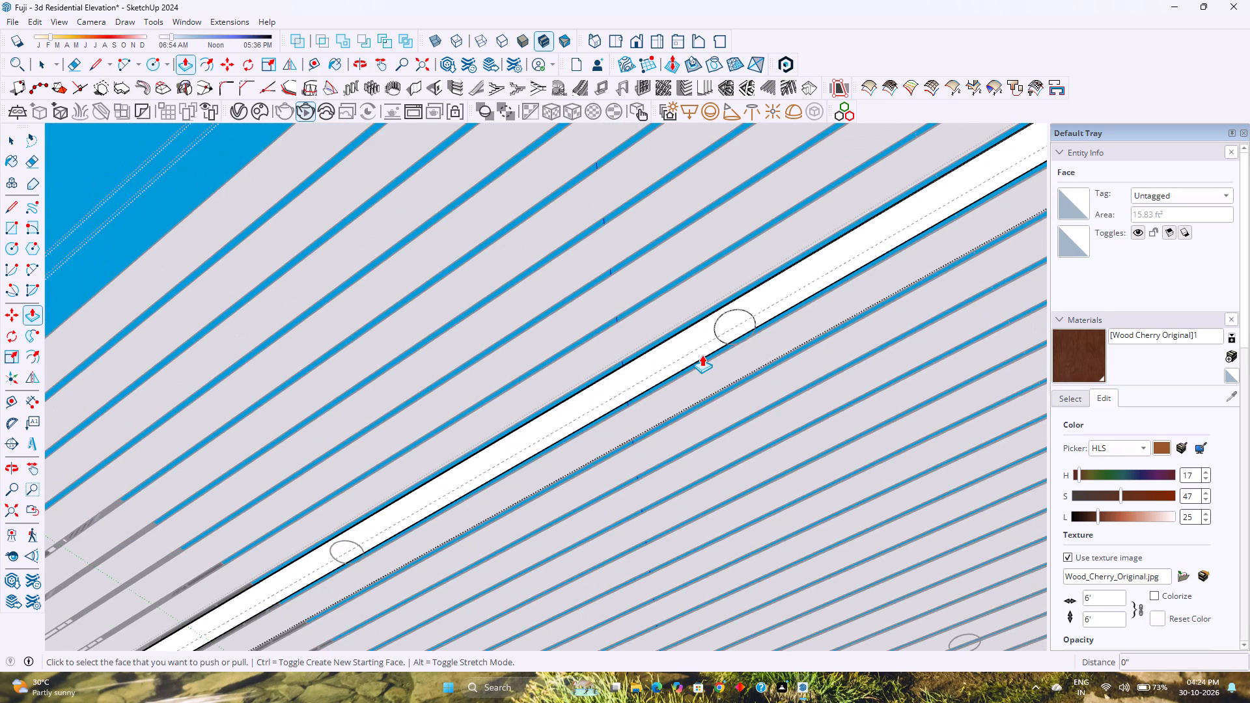
Copy the traced circle face with its edges about 6' 8" along the louvre onto the adjacent light circle.
key("space")
double_click(733, 320)
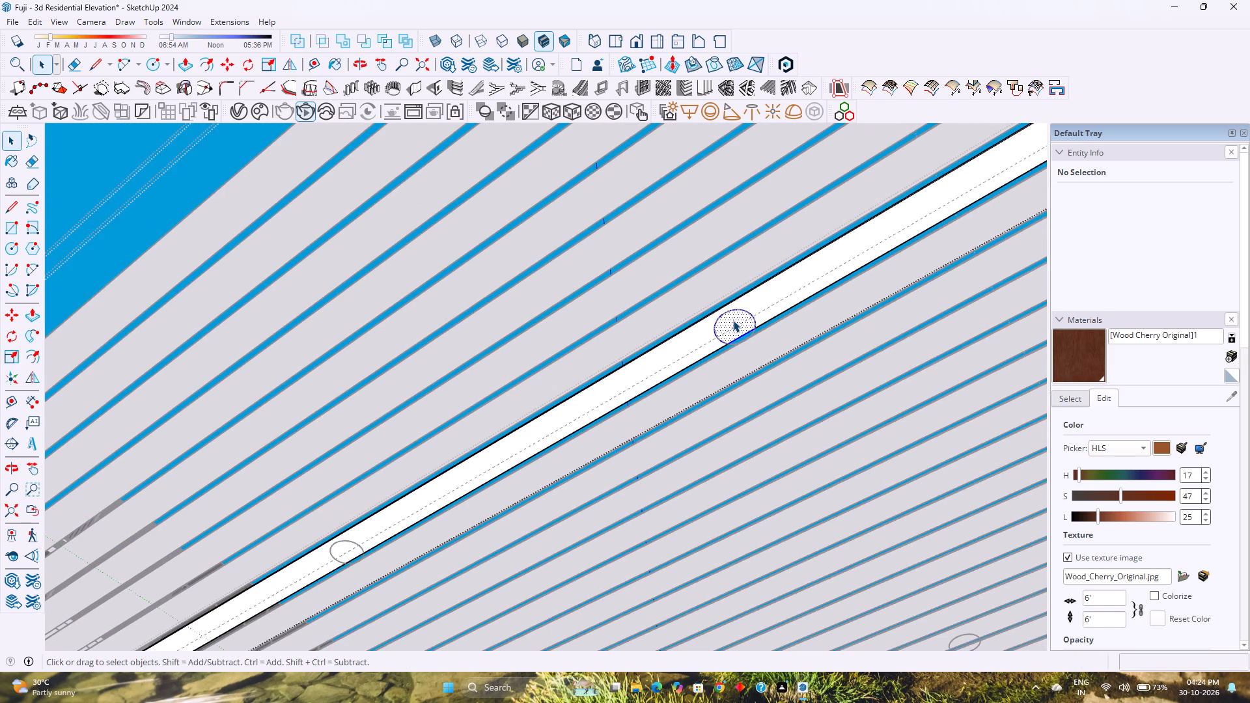
key("m")
scroll(745, 333, "up", 15)
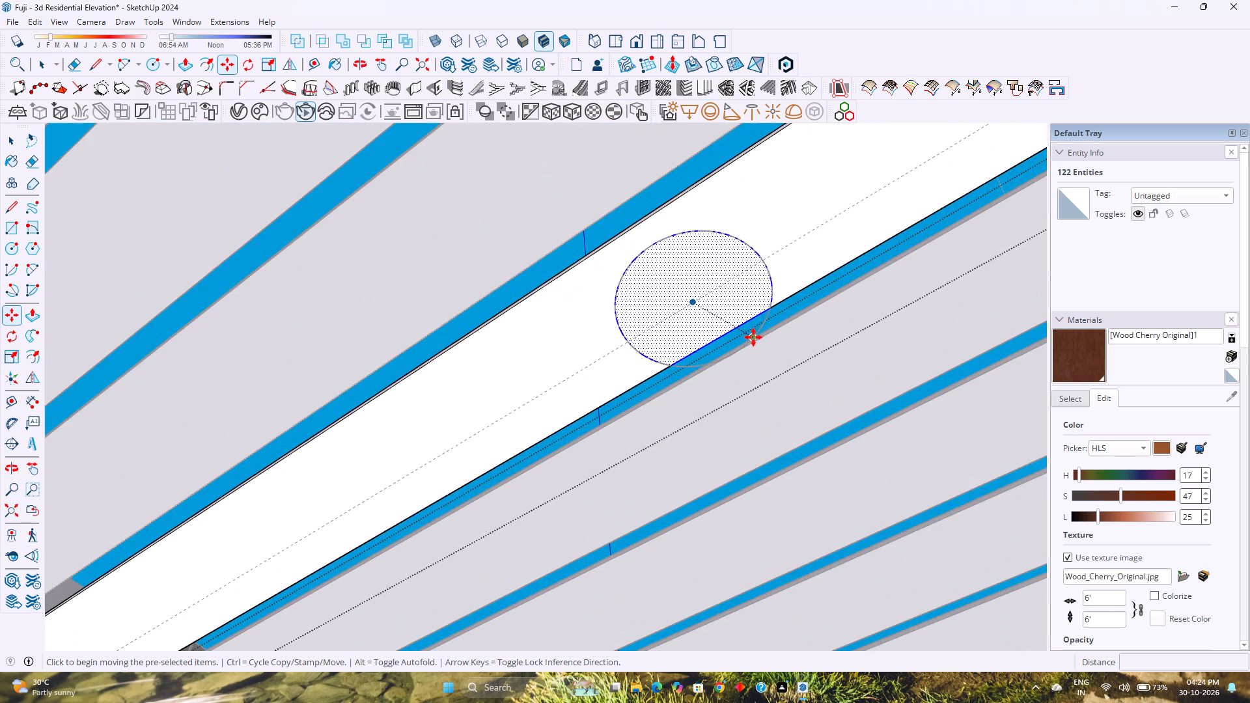
left_click(769, 309)
scroll(567, 391, "down", 5)
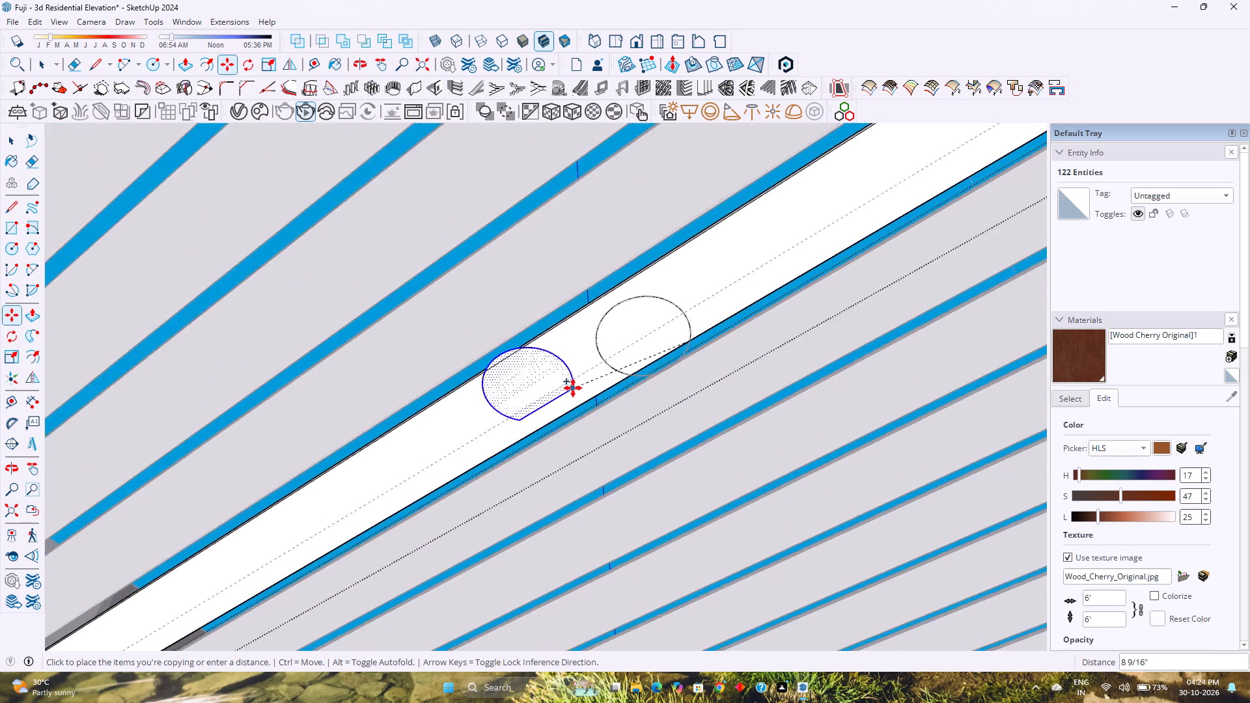
scroll(573, 388, "down", 17)
middle_click_drag(512, 428, 587, 384, "shift")
middle_click(587, 384, "shift")
scroll(587, 384, "down", 1)
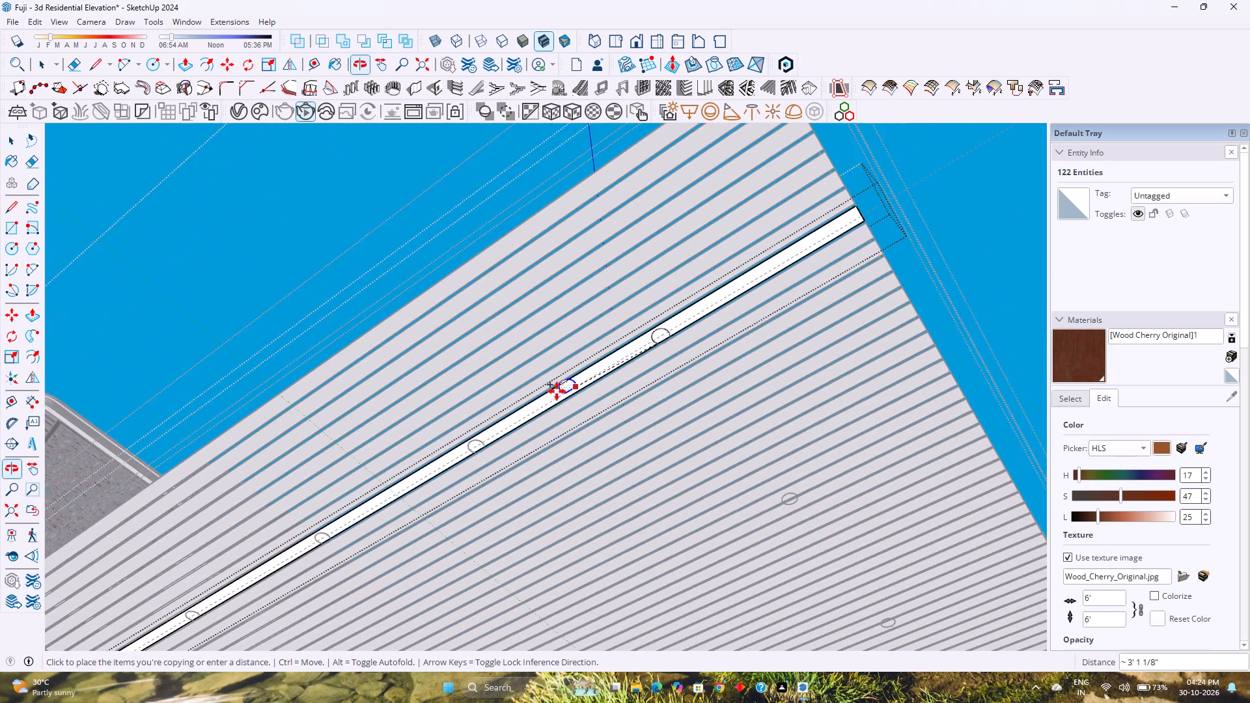
scroll(457, 458, "up", 16)
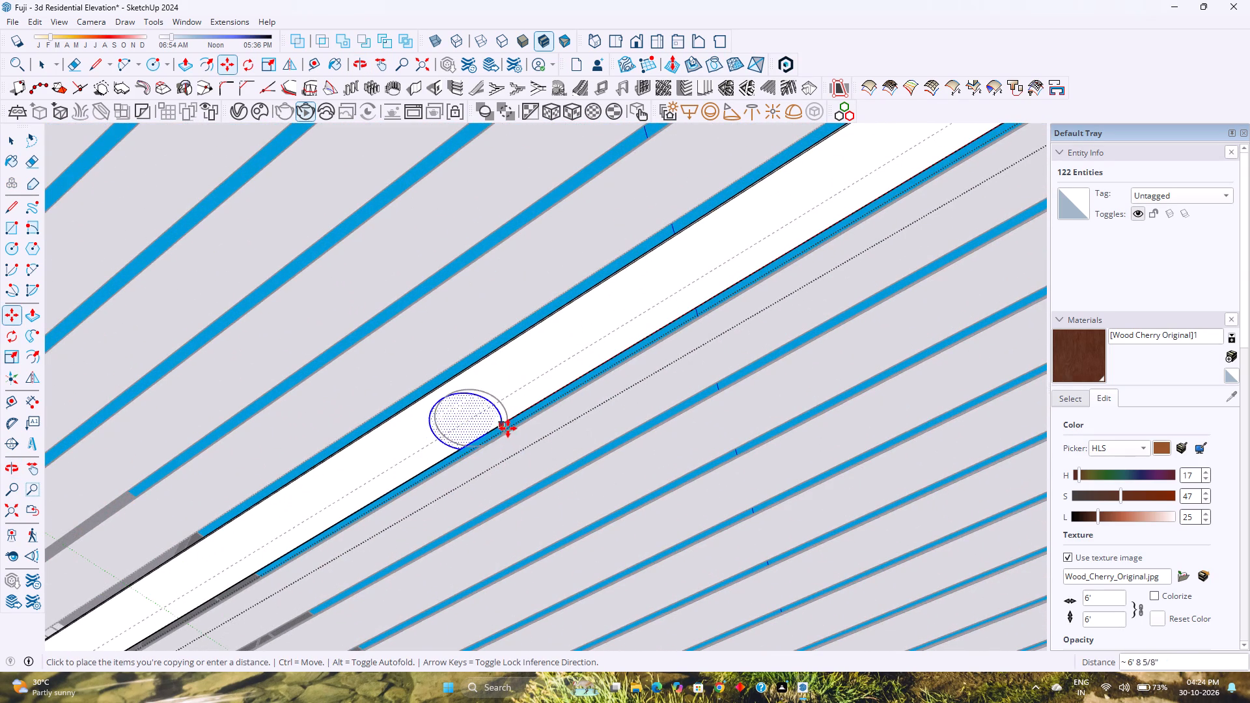
scroll(509, 422, "up", 15)
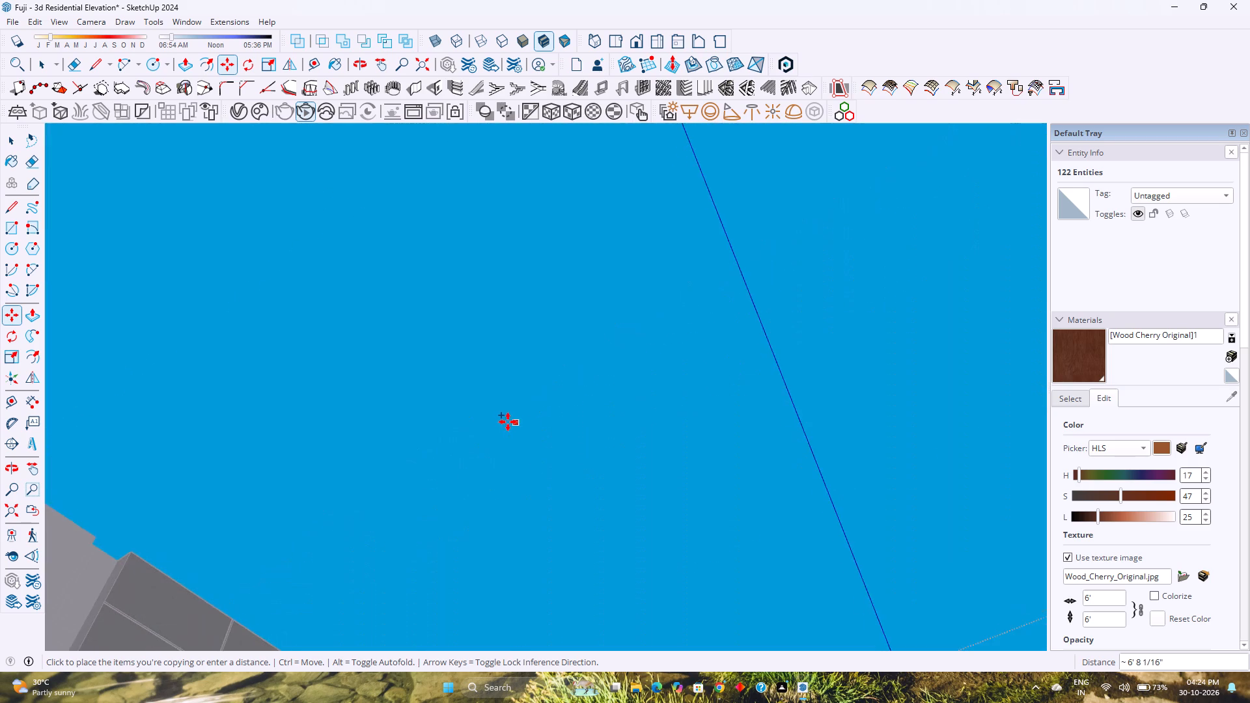
scroll(501, 422, "down", 4)
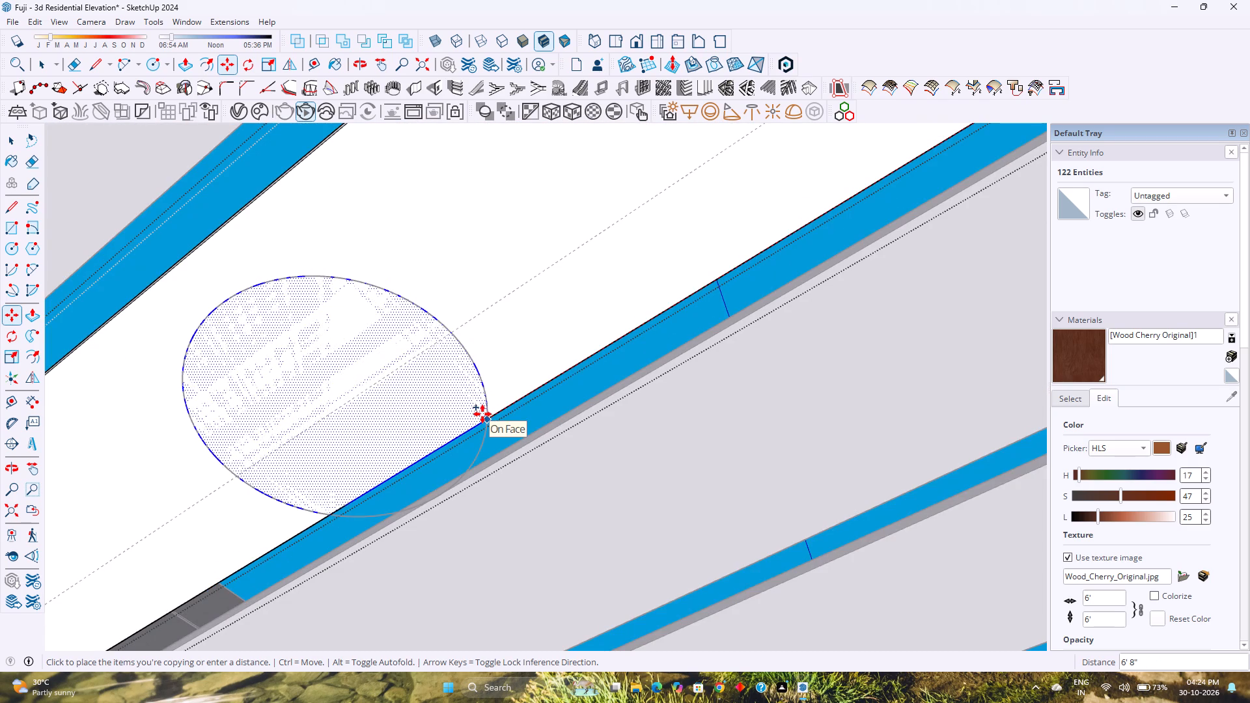
scroll(485, 417, "up", 2)
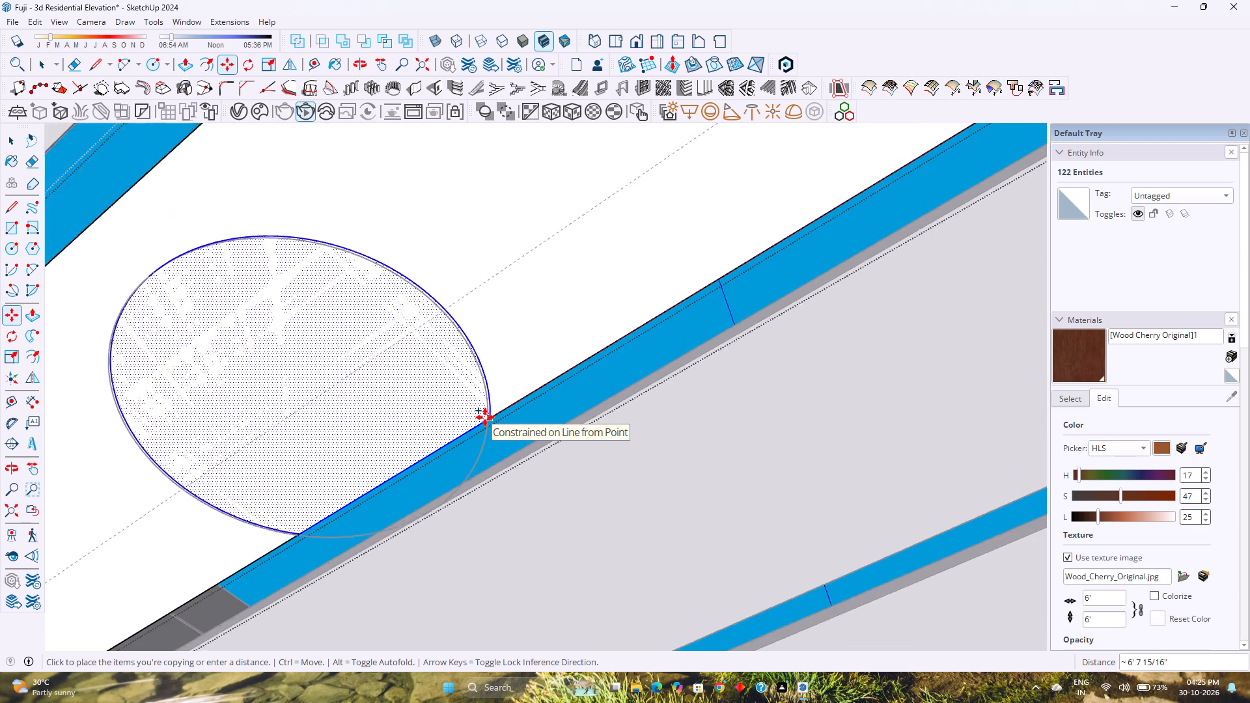
scroll(485, 417, "up", 14)
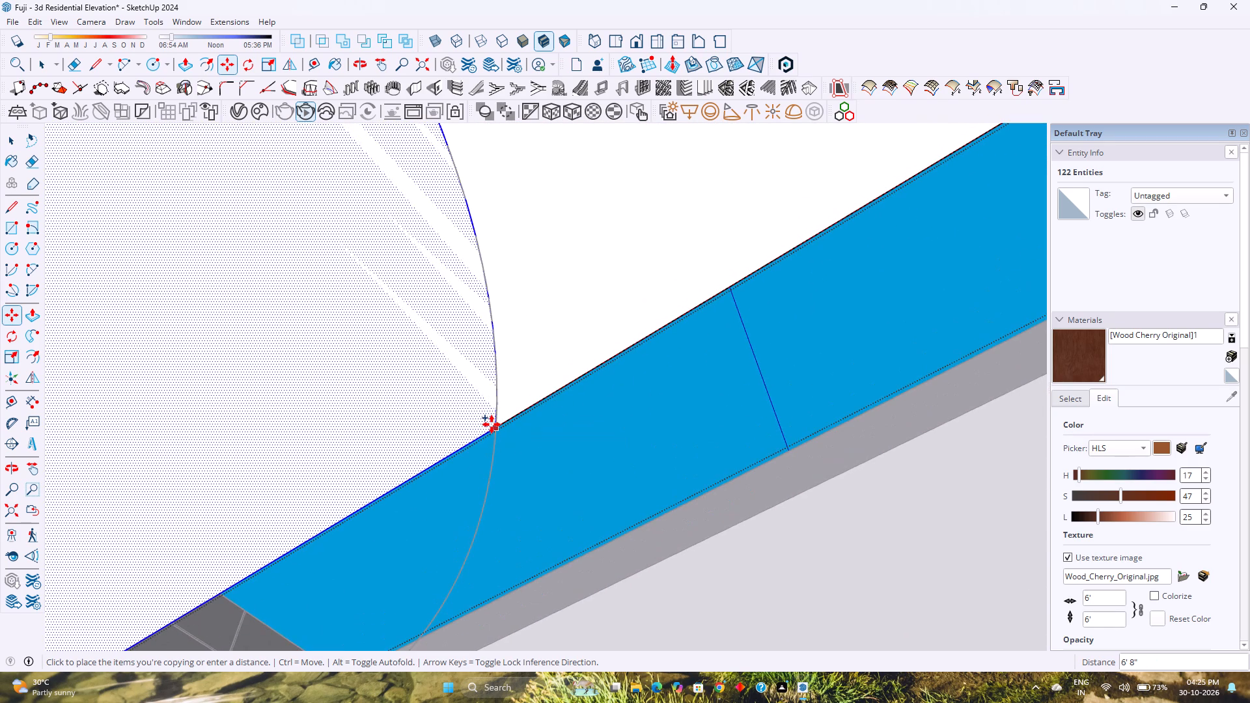
left_click(492, 424)
Copy the circle outline another 6' 8" or so along the louvre, aligning its corner with the third light circle.
left_click(497, 428)
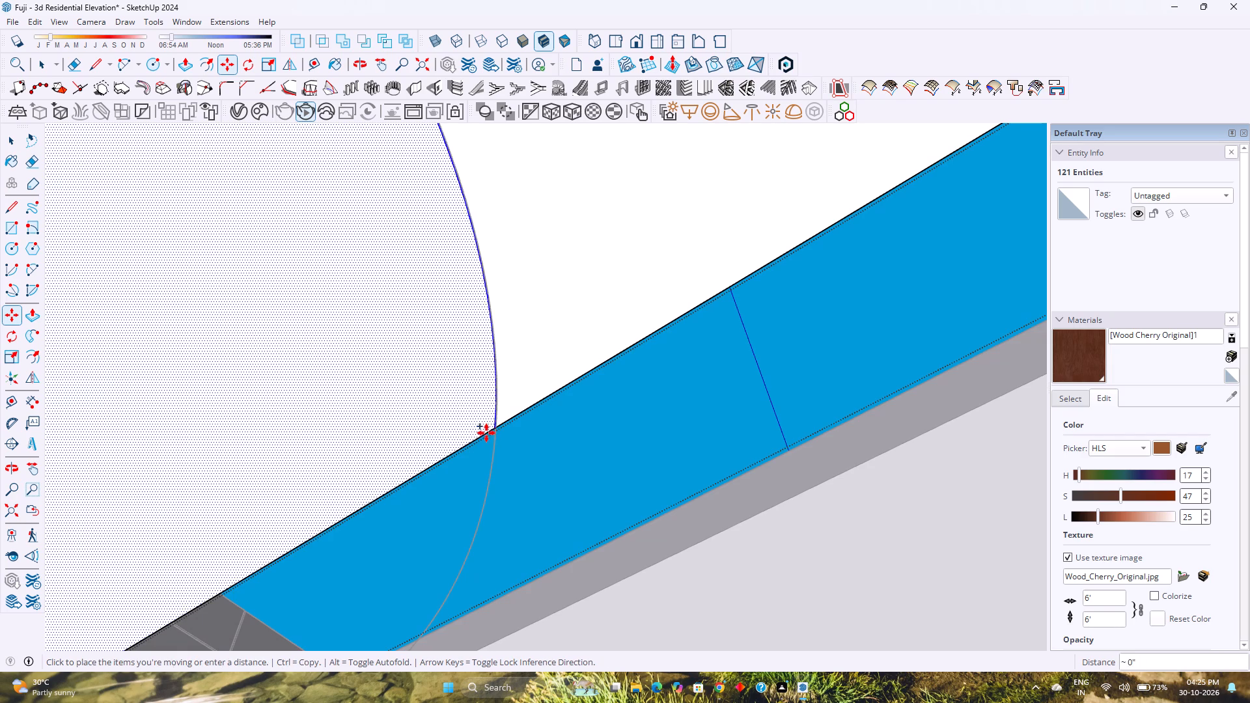
scroll(486, 433, "down", 20)
scroll(486, 433, "down", 2)
scroll(415, 458, "down", 2)
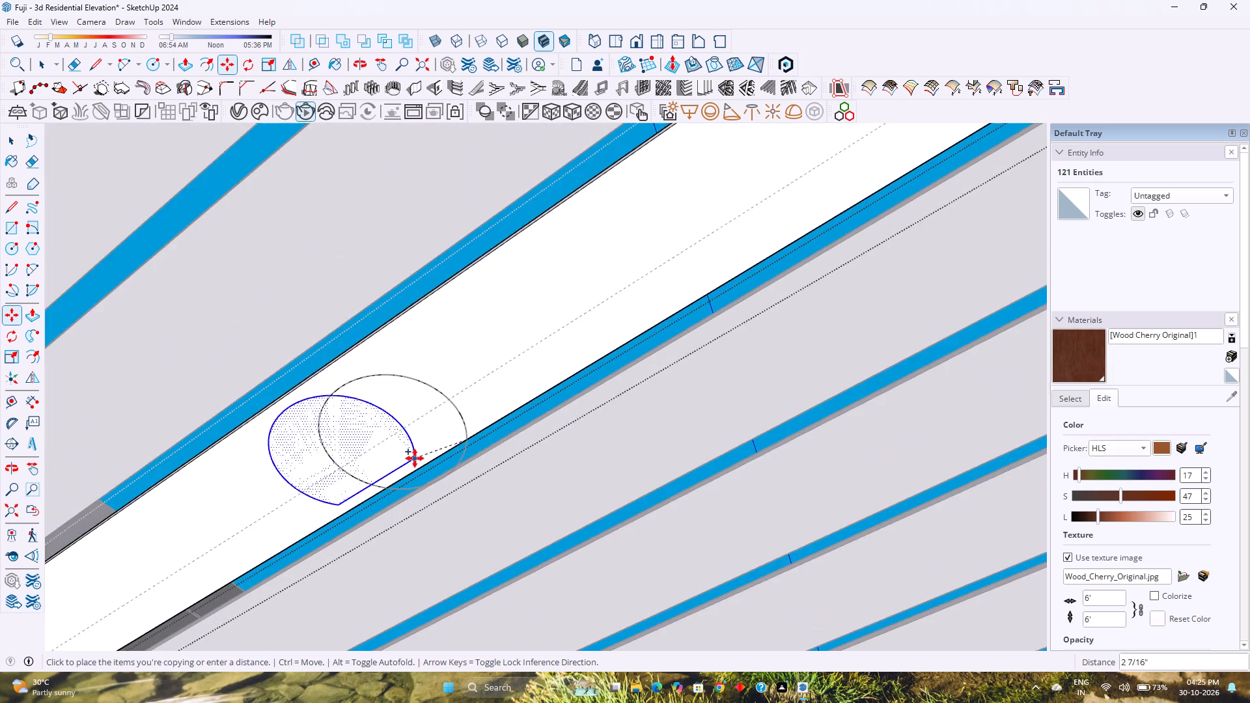
scroll(415, 458, "down", 1)
middle_click_drag(410, 460, 598, 354, "shift")
scroll(605, 357, "down", 16)
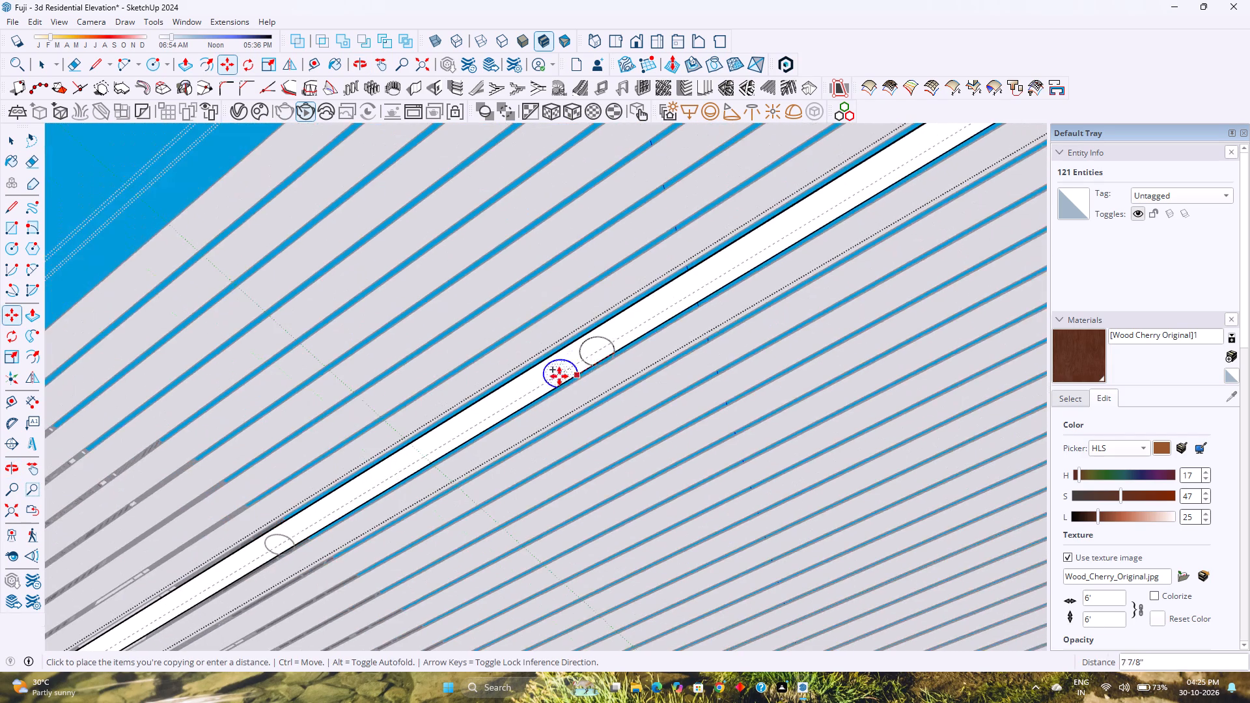
scroll(559, 376, "down", 3)
scroll(367, 494, "up", 18)
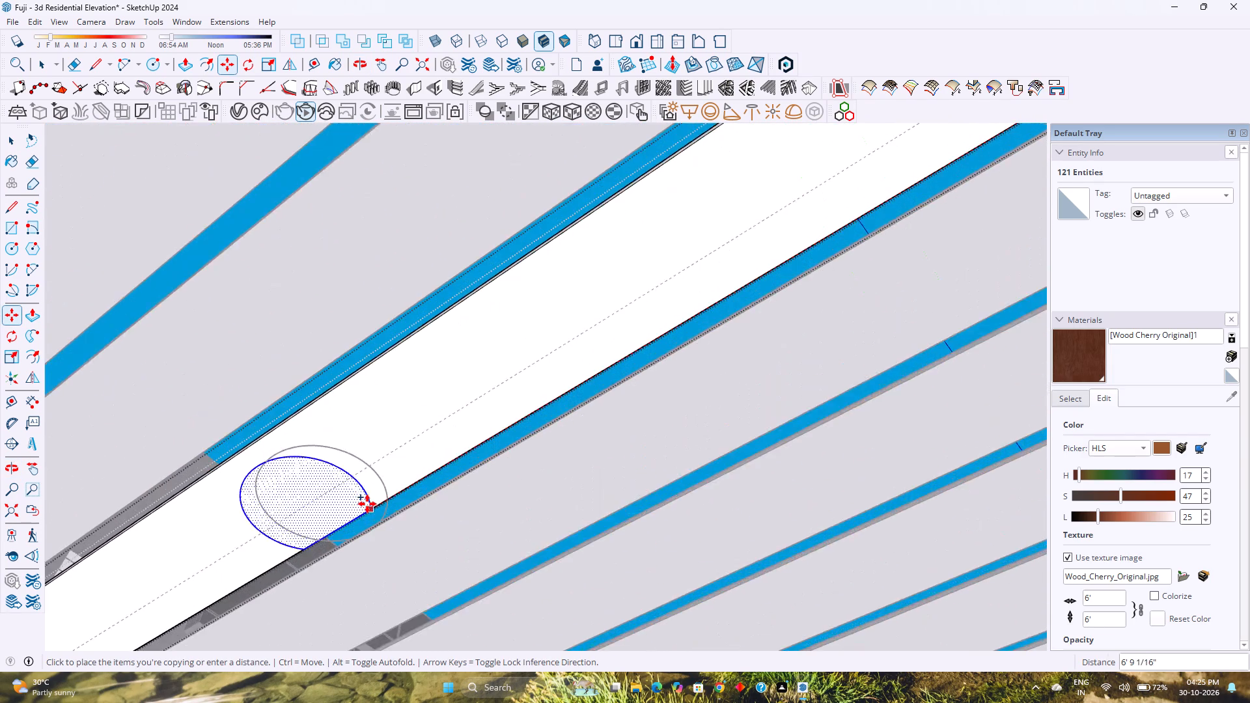
scroll(367, 504, "up", 10)
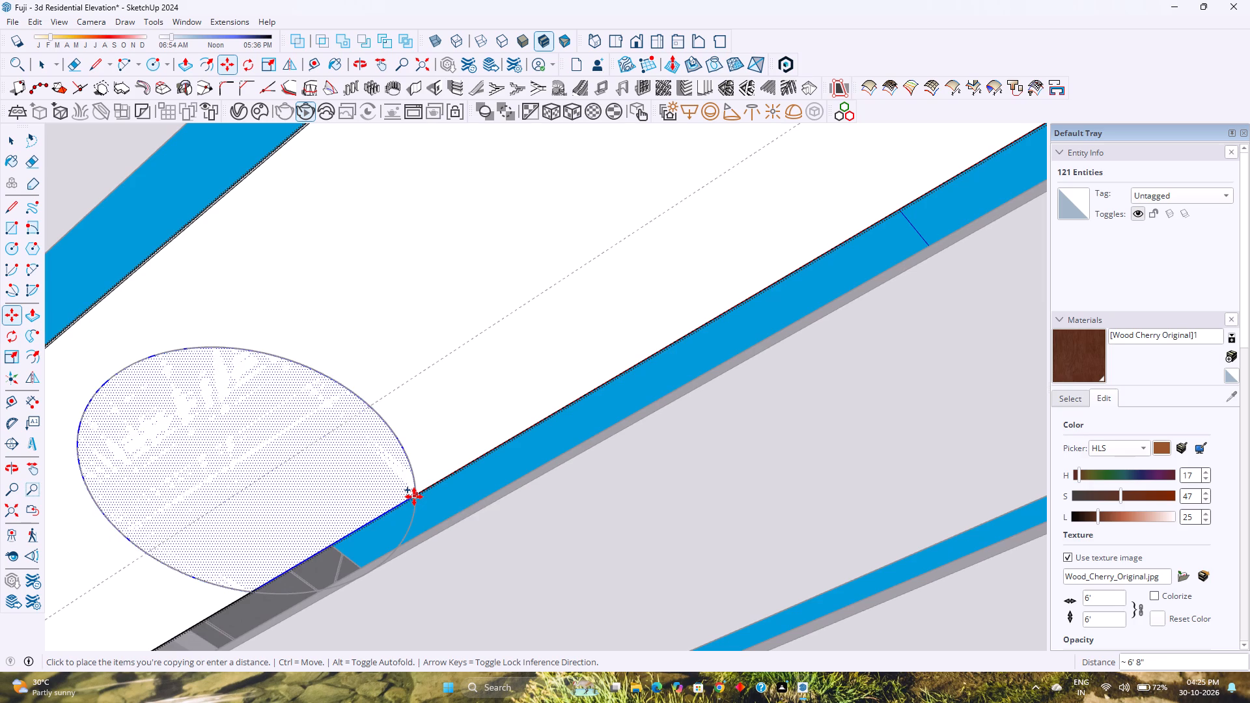
left_click(414, 497)
Copy the circle face with its edges another 6' 8" along the louvre onto the fourth light circle, closest to the building.
left_click(411, 494)
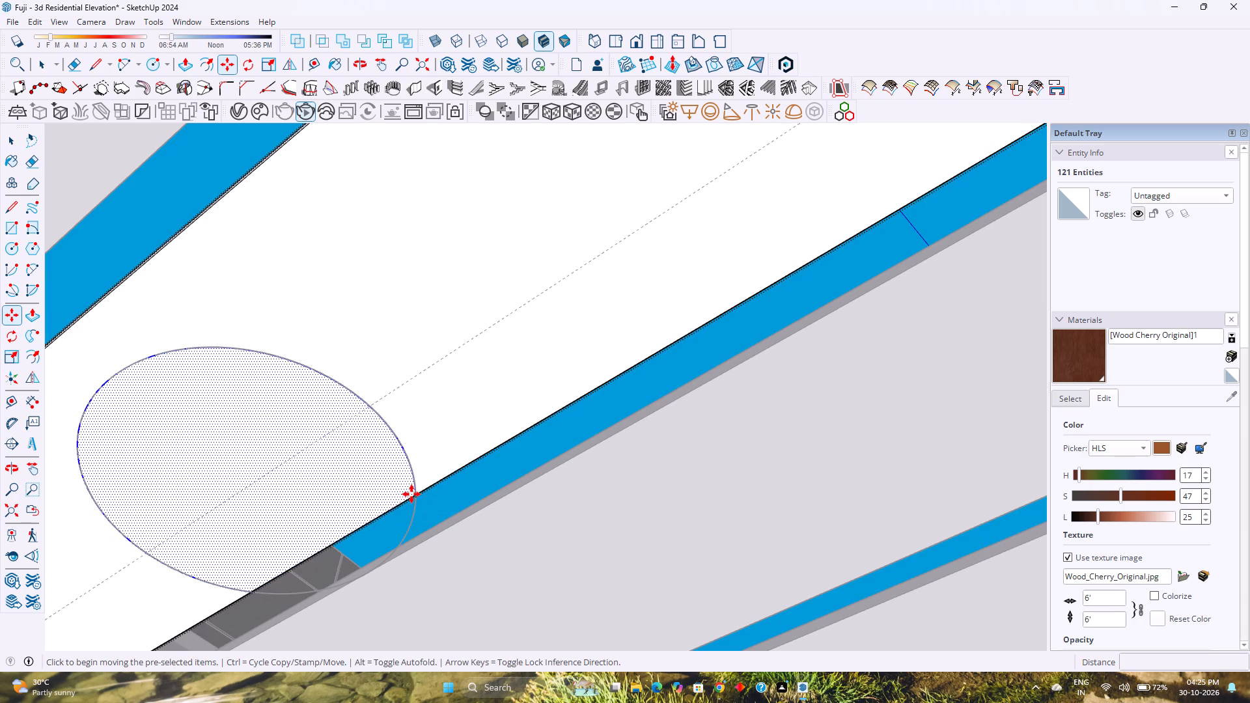
scroll(391, 504, "down", 16)
middle_click_drag(383, 508, 546, 422, "shift")
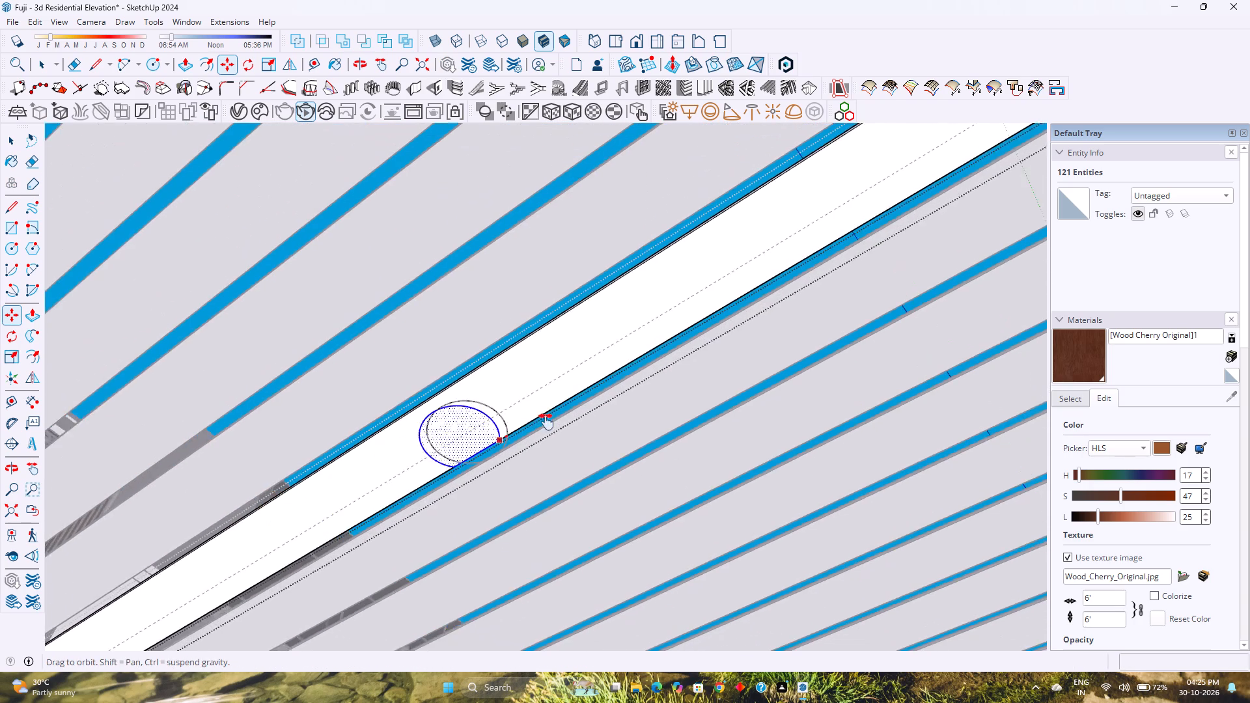
middle_click_drag(546, 422, 665, 387, "shift")
scroll(664, 389, "down", 17)
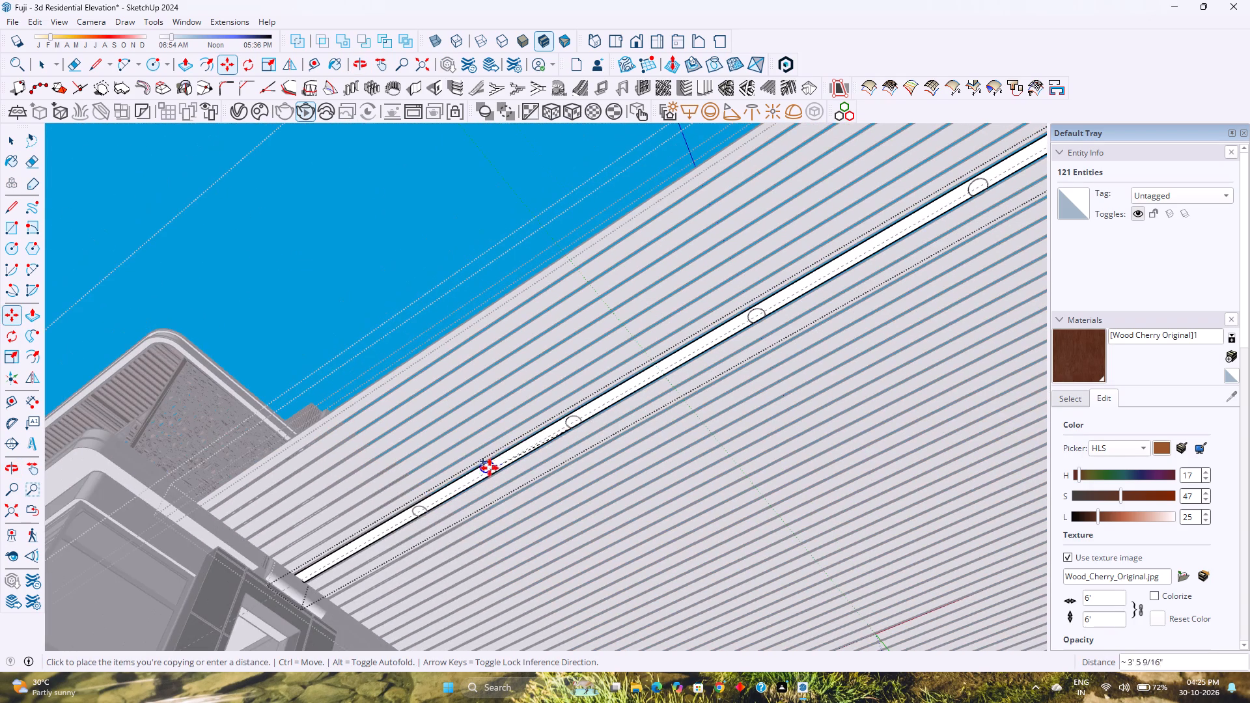
scroll(404, 503, "up", 20)
scroll(404, 503, "up", 1)
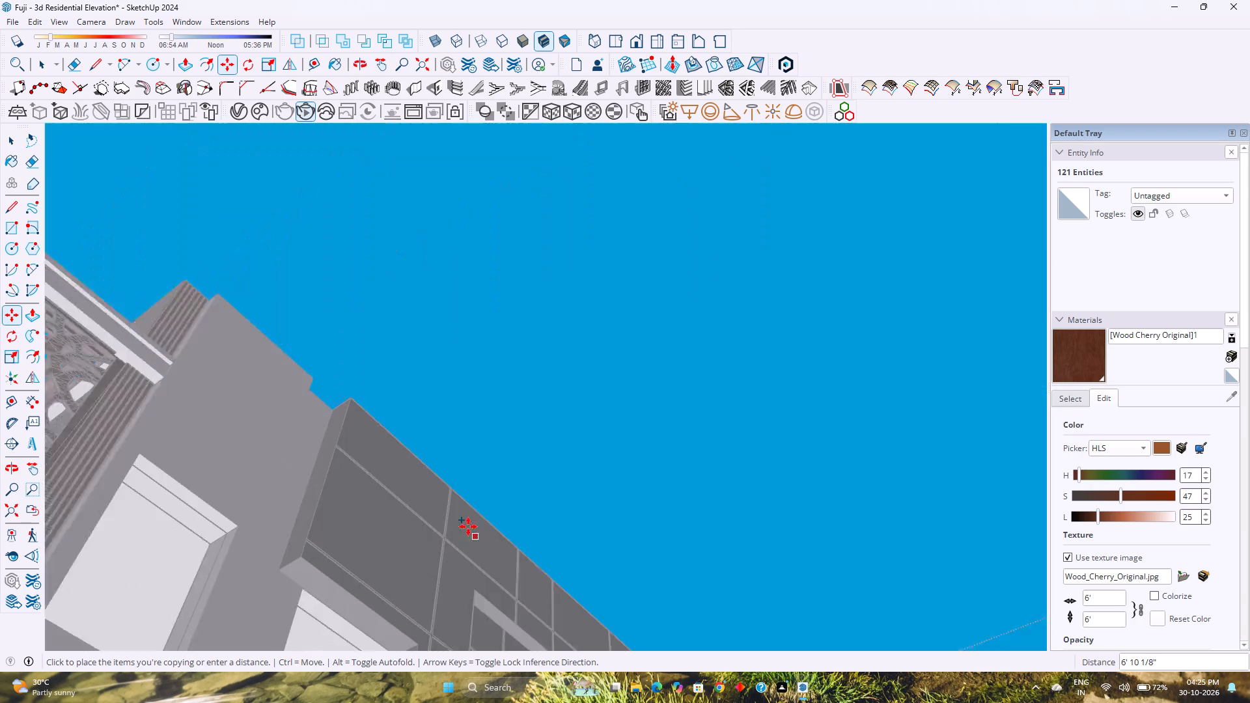
scroll(476, 523, "down", 4)
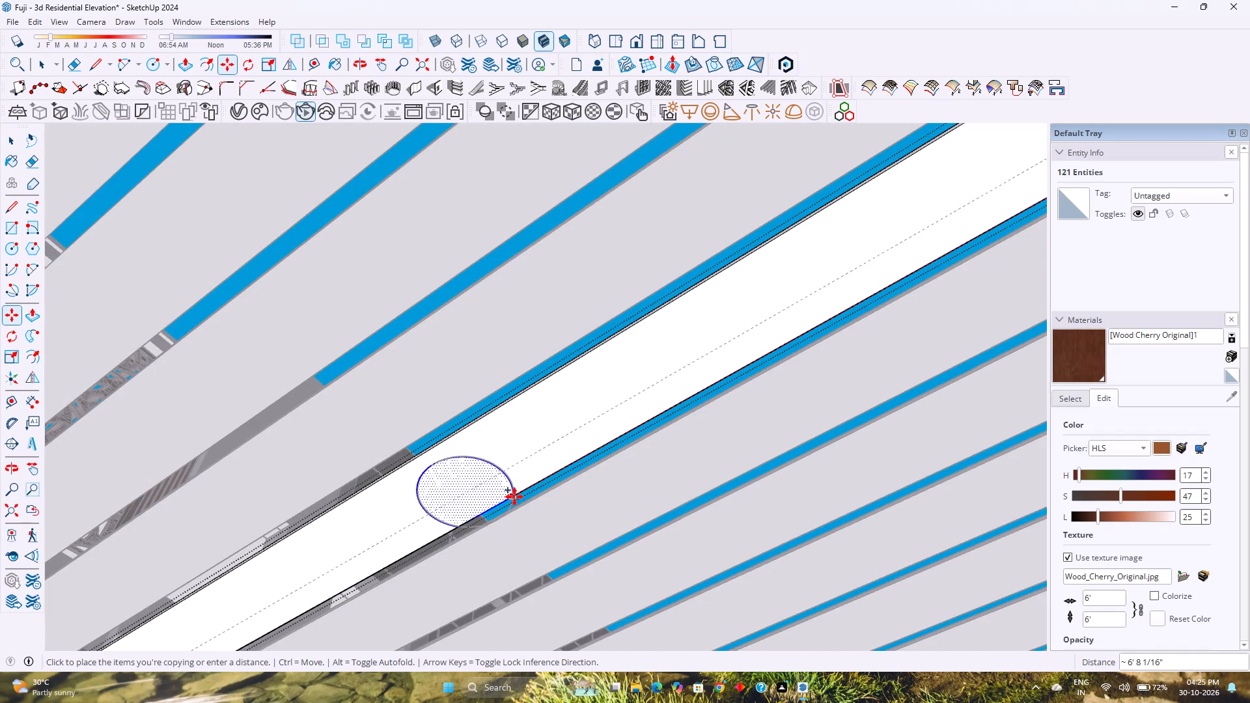
scroll(510, 495, "up", 11)
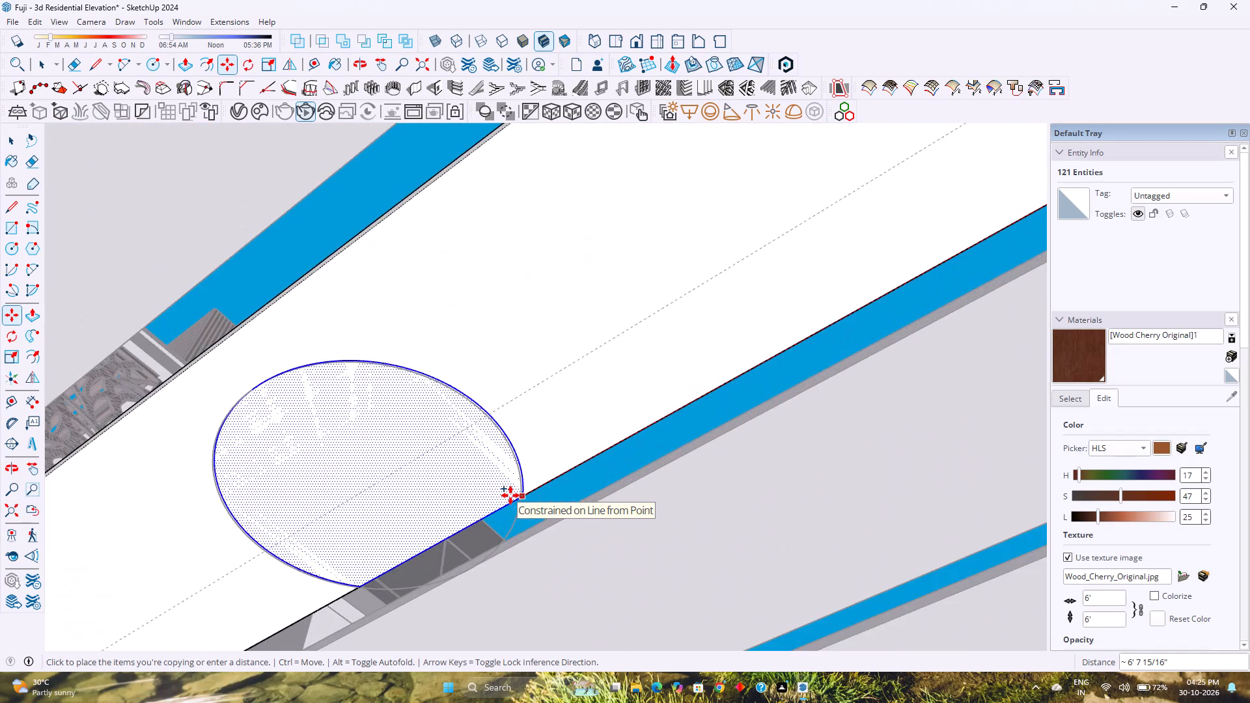
scroll(510, 495, "up", 8)
left_click(527, 499)
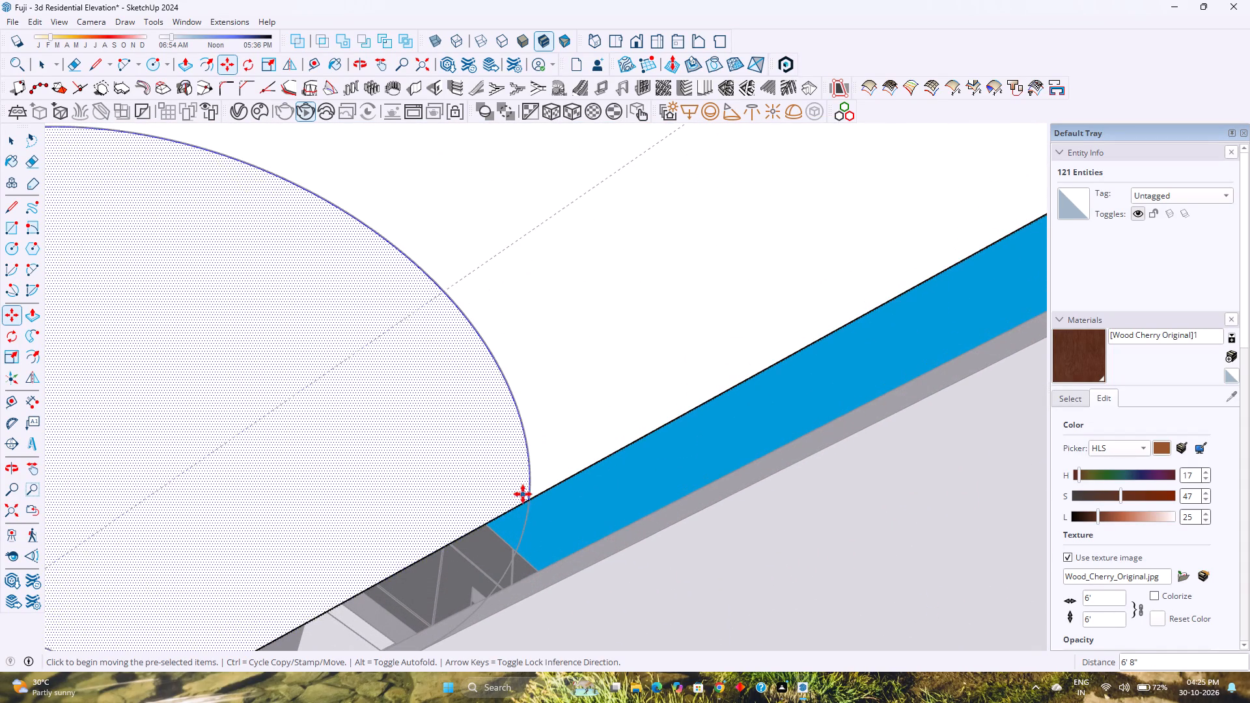
Push the two circle faces farthest from the building 1/4" through the louvre to cut their spot-light openings.
scroll(523, 493, "down", 20)
scroll(523, 493, "down", 16)
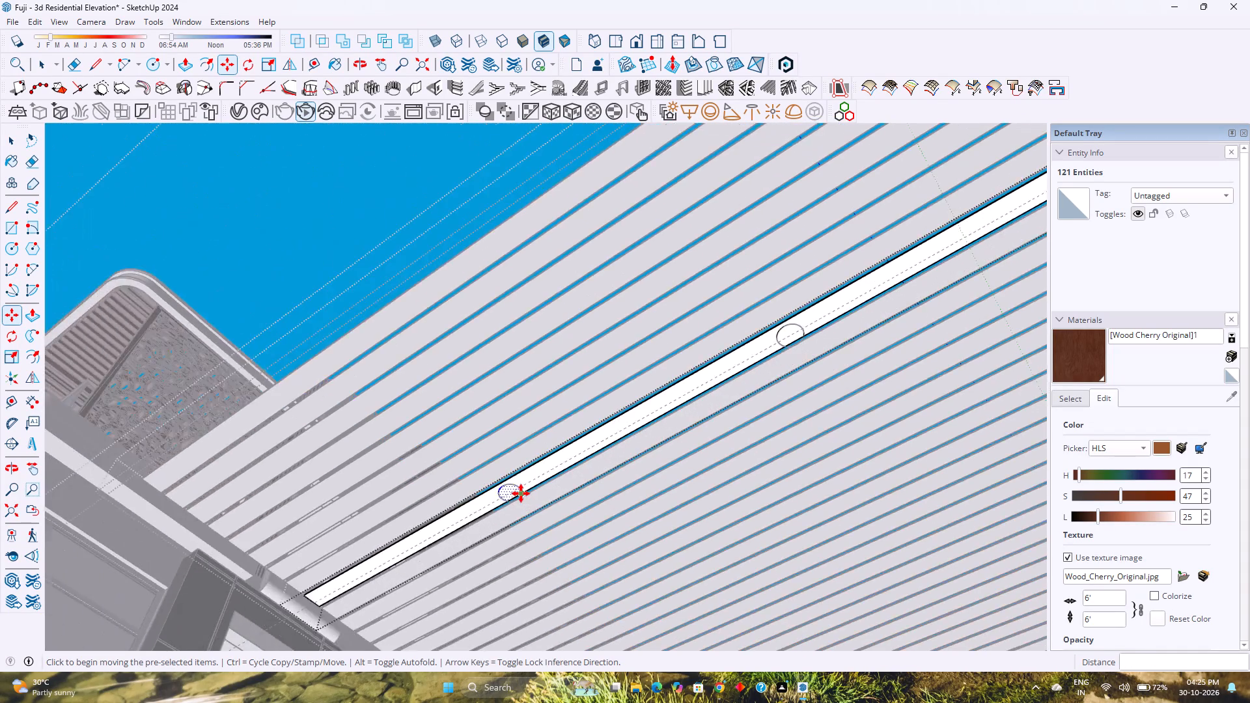
scroll(521, 493, "down", 11)
scroll(521, 493, "up", 1)
scroll(521, 493, "down", 6)
middle_click_drag(702, 530, 620, 426, "shift")
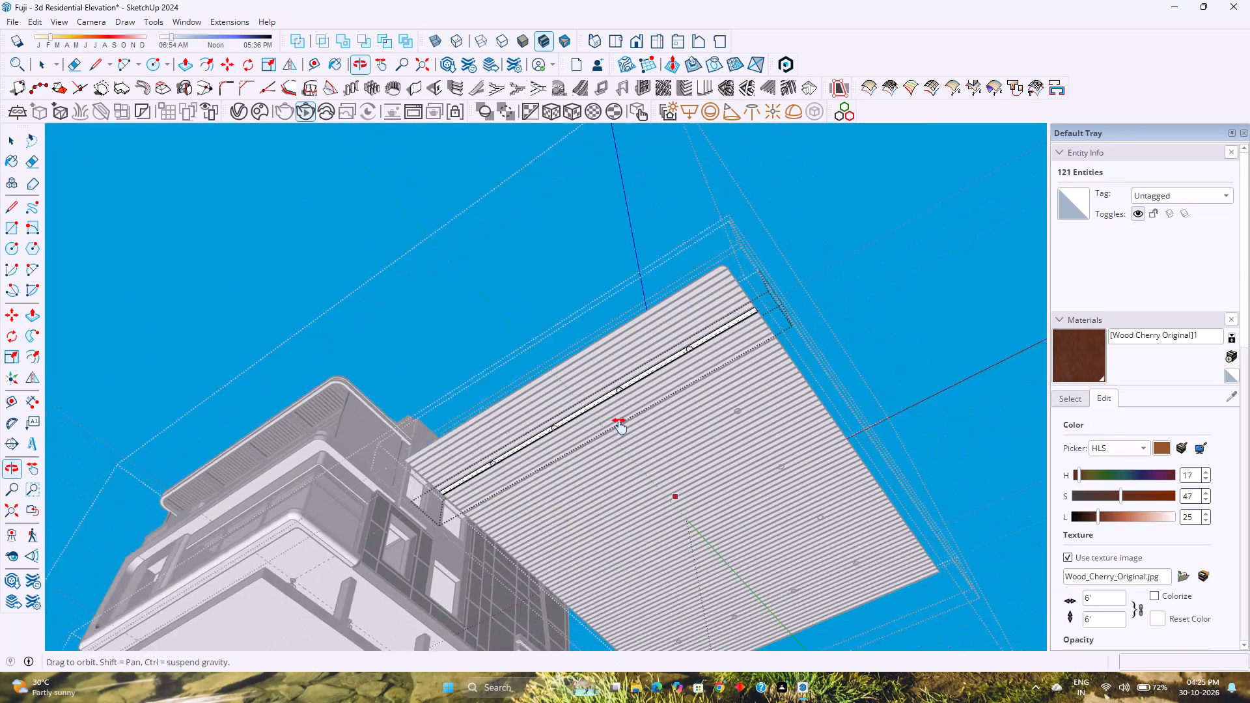
middle_click_drag(620, 426, 610, 415, "shift")
middle_click(610, 415, "shift")
scroll(683, 519, "up", 19)
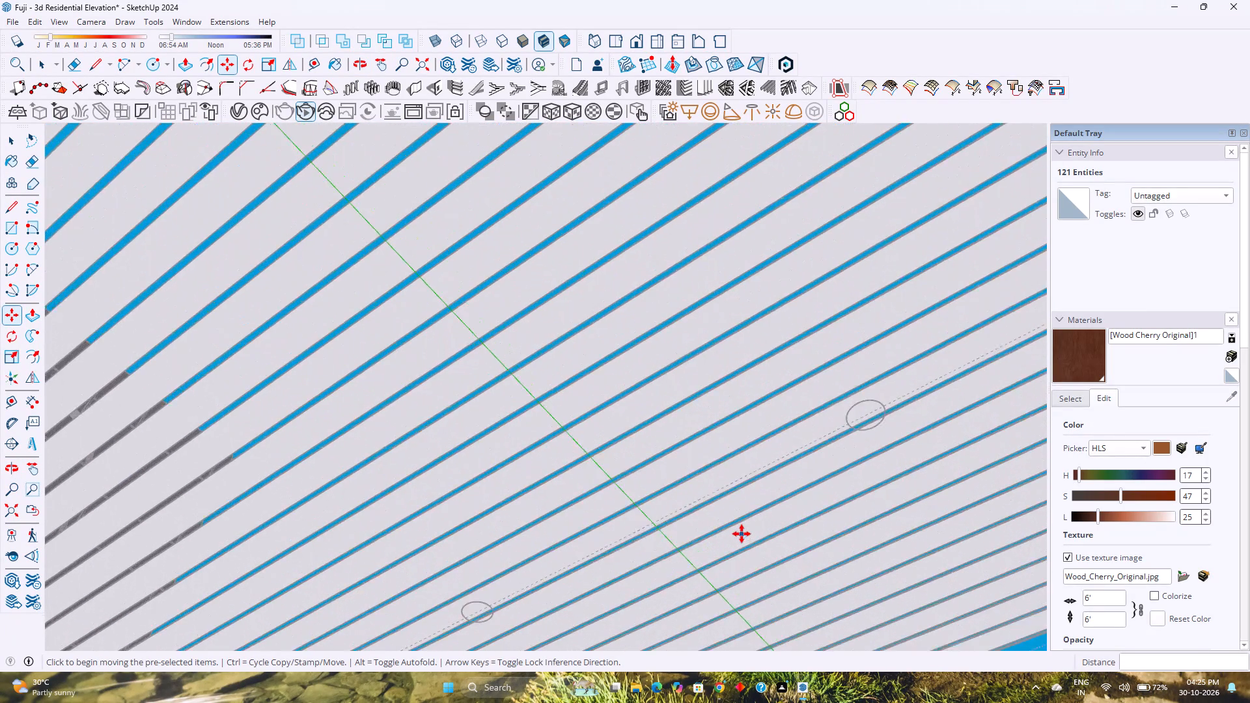
scroll(742, 534, "down", 20)
scroll(742, 534, "down", 1)
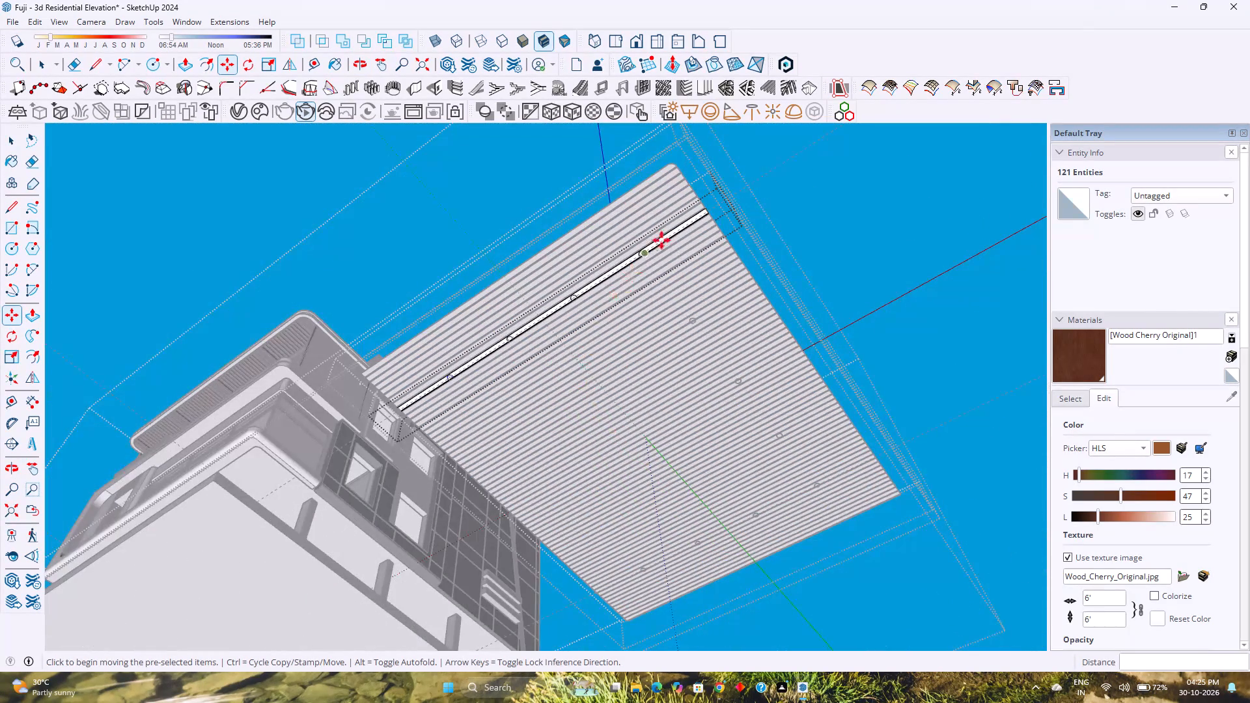
scroll(654, 240, "up", 16)
key("p")
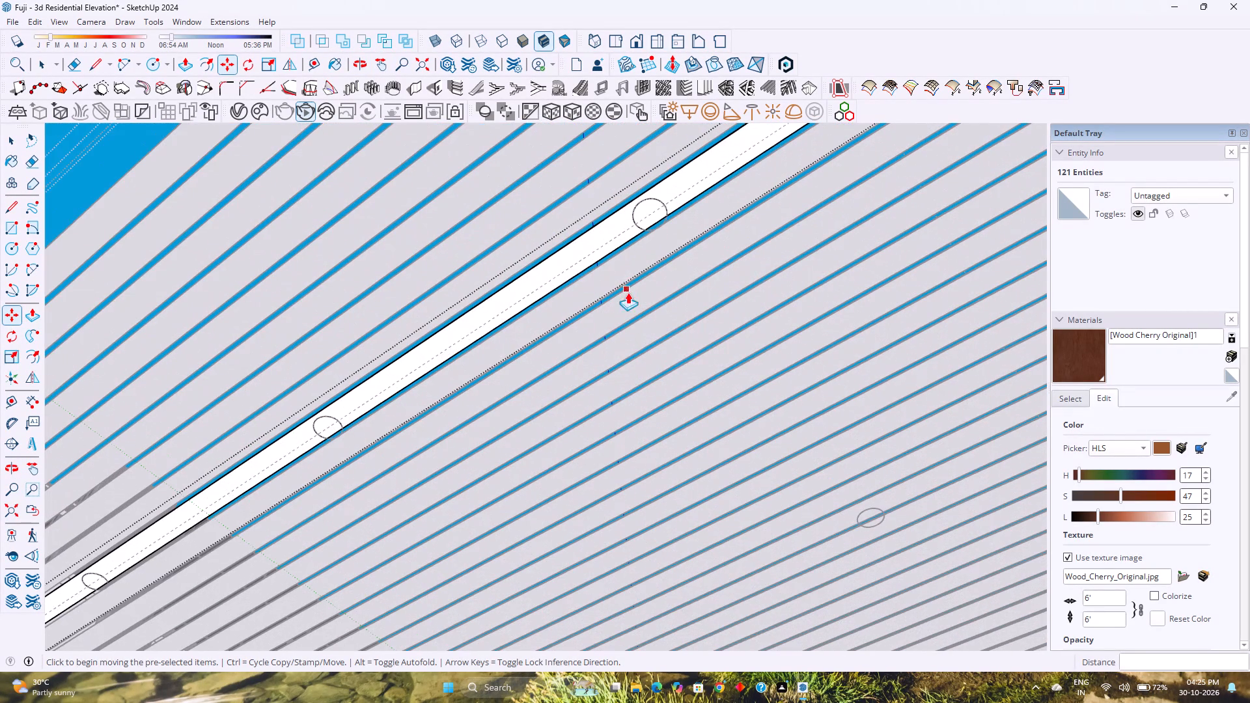
key("Escape")
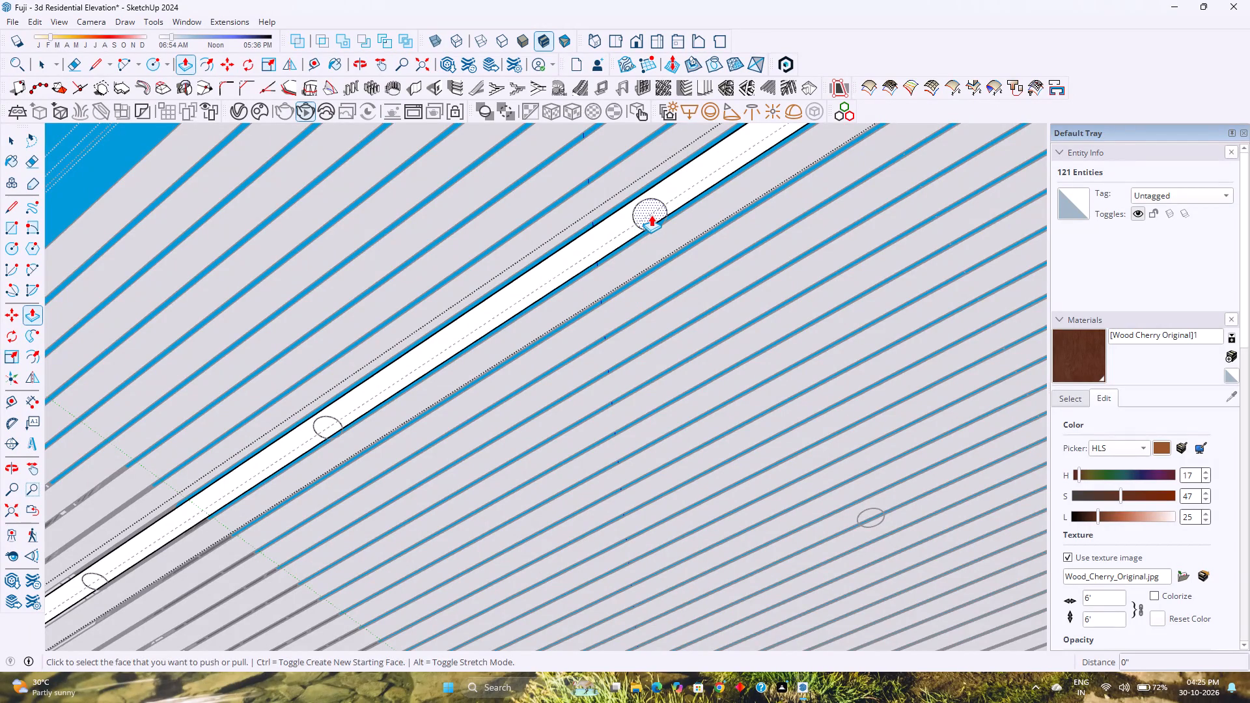
double_click(651, 215)
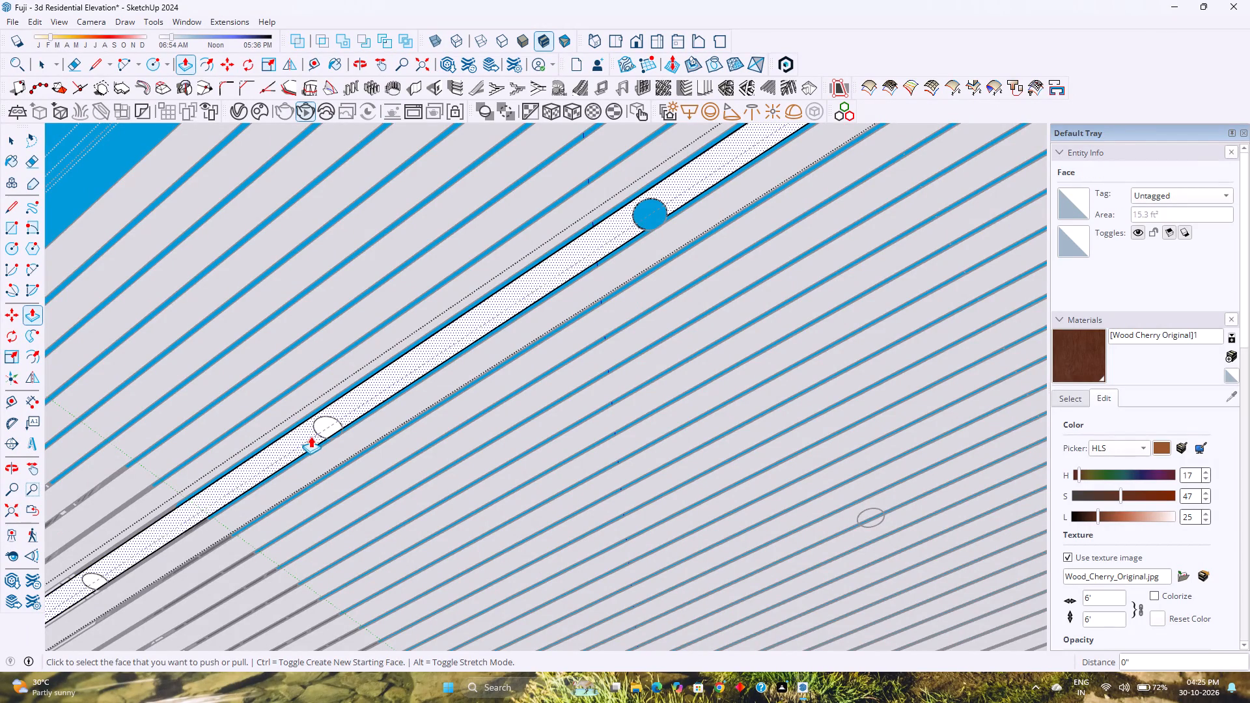
double_click(320, 432)
Push the remaining two circle faces nearer the building 1/4" through the louvre and leave the louvre's editing context.
scroll(320, 432, "down", 4)
middle_click_drag(286, 478, 462, 430, "shift")
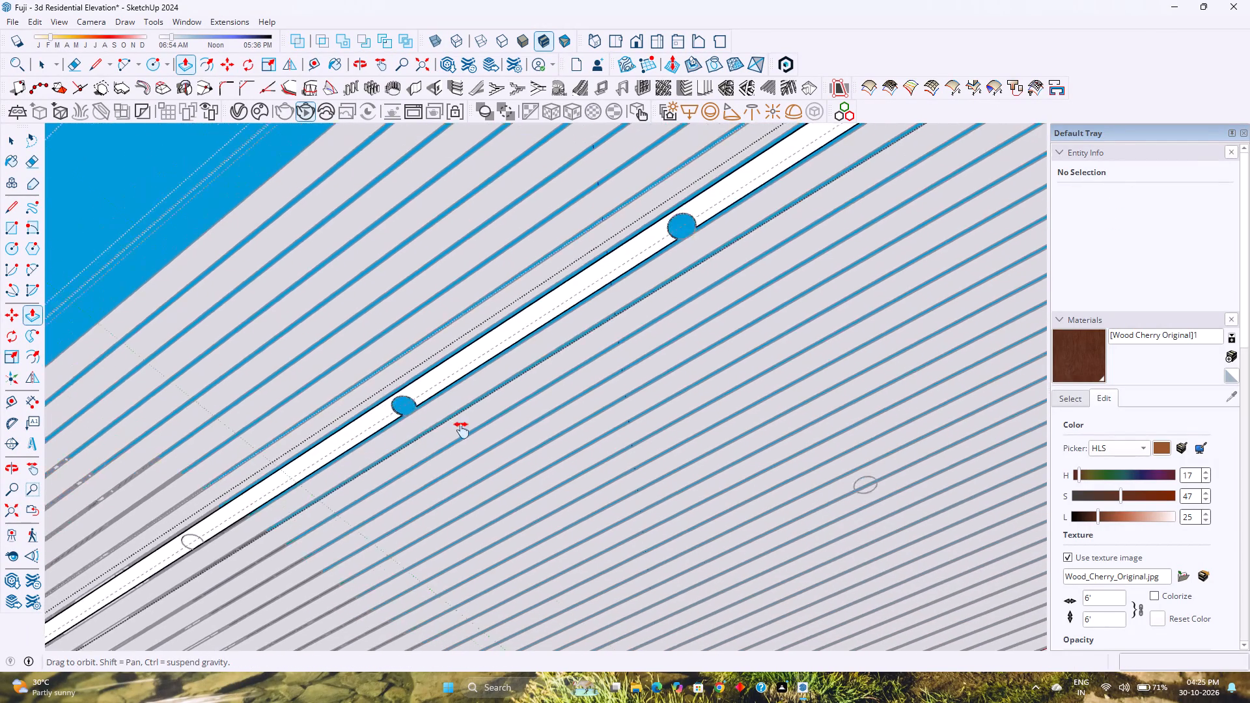
middle_click_drag(462, 430, 680, 389, "shift")
middle_click(683, 388, "shift")
double_click(488, 479)
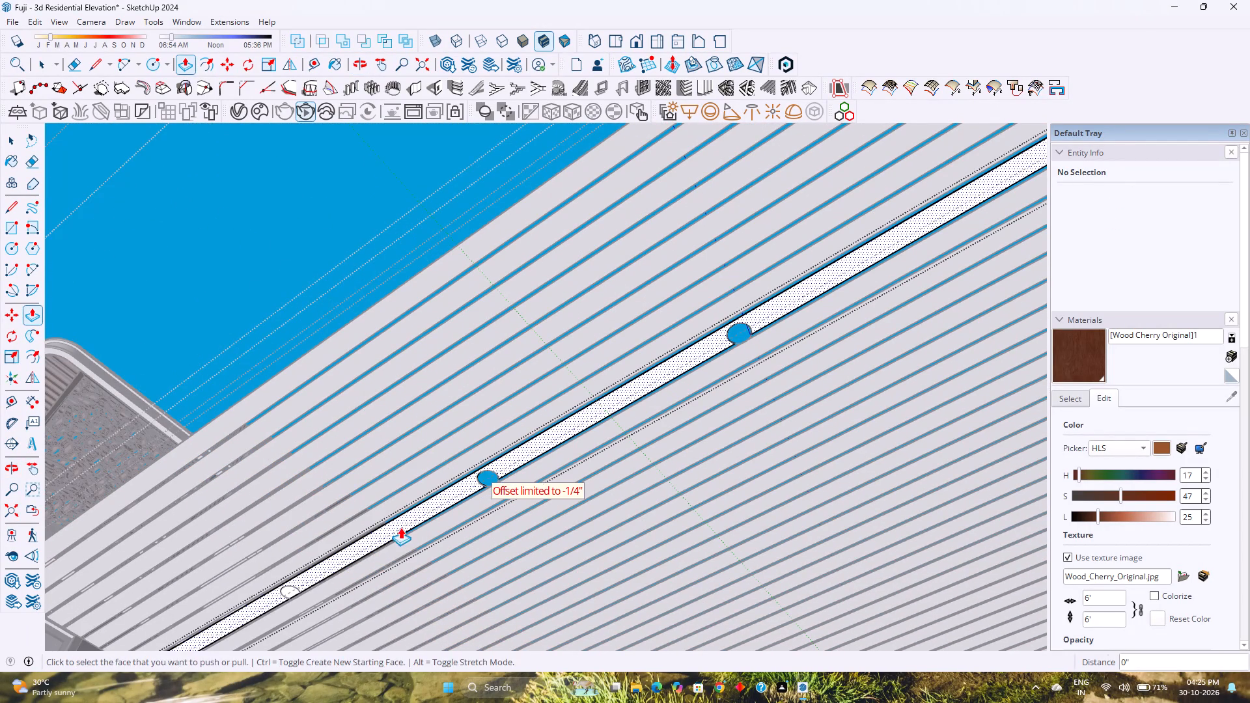
middle_click_drag(400, 527, 578, 409, "shift")
middle_click(578, 409, "shift")
scroll(406, 491, "up", 10)
double_click(478, 475)
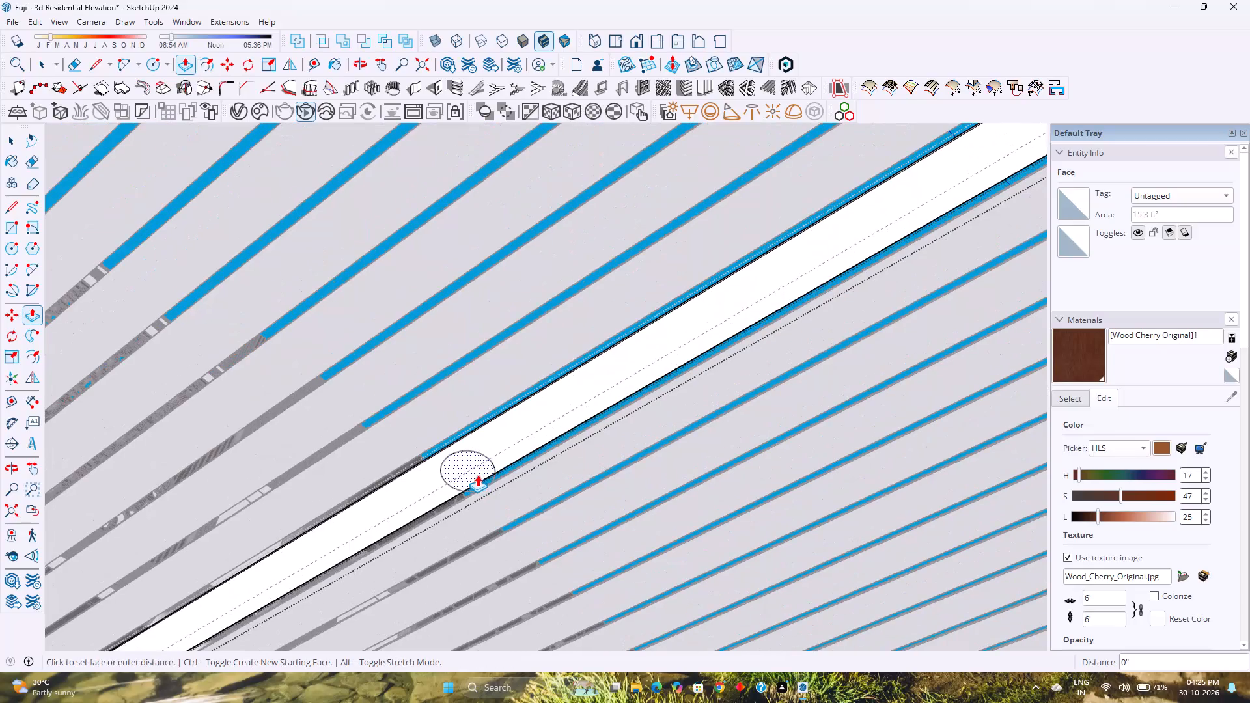
scroll(477, 475, "down", 16)
key("space")
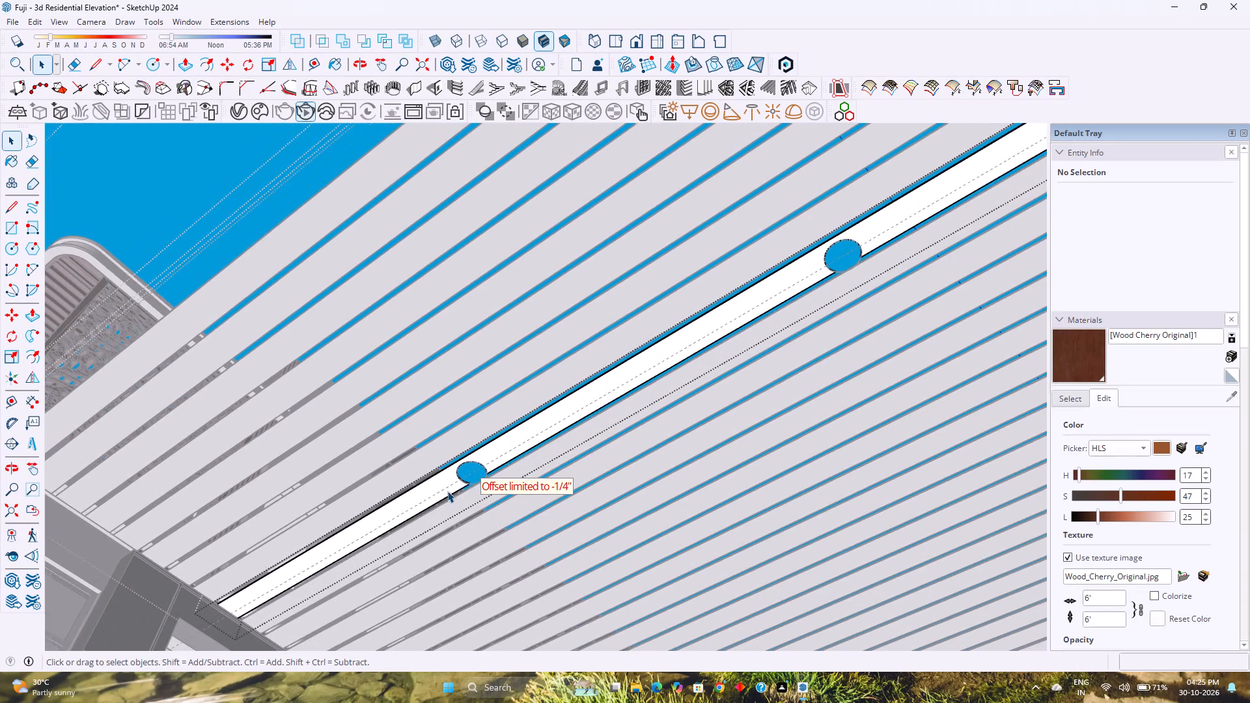
scroll(447, 491, "down", 2)
key("Escape")
Open for editing the louvre crossed by the light-circle row near the slab's opposite long edge.
scroll(441, 495, "down", 15)
middle_click_drag(535, 512, 438, 456, "shift")
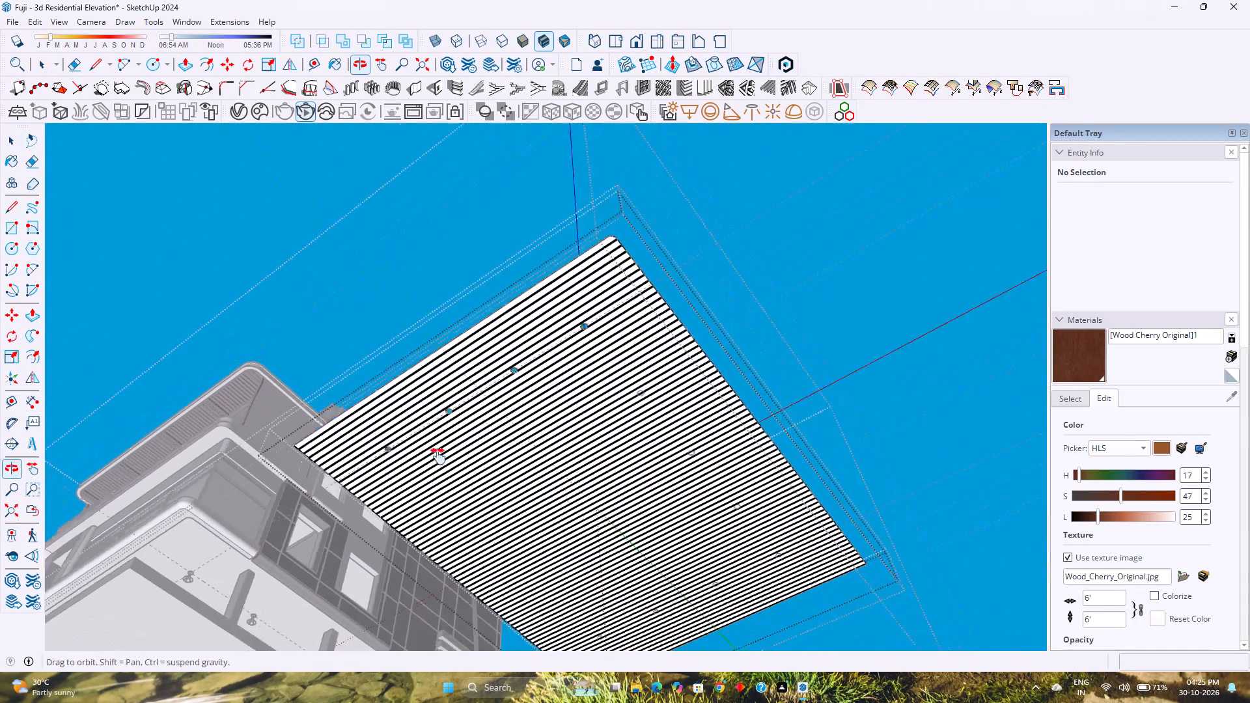
middle_click_drag(438, 456, 416, 451, "shift")
middle_click(410, 450, "shift")
scroll(587, 373, "up", 9)
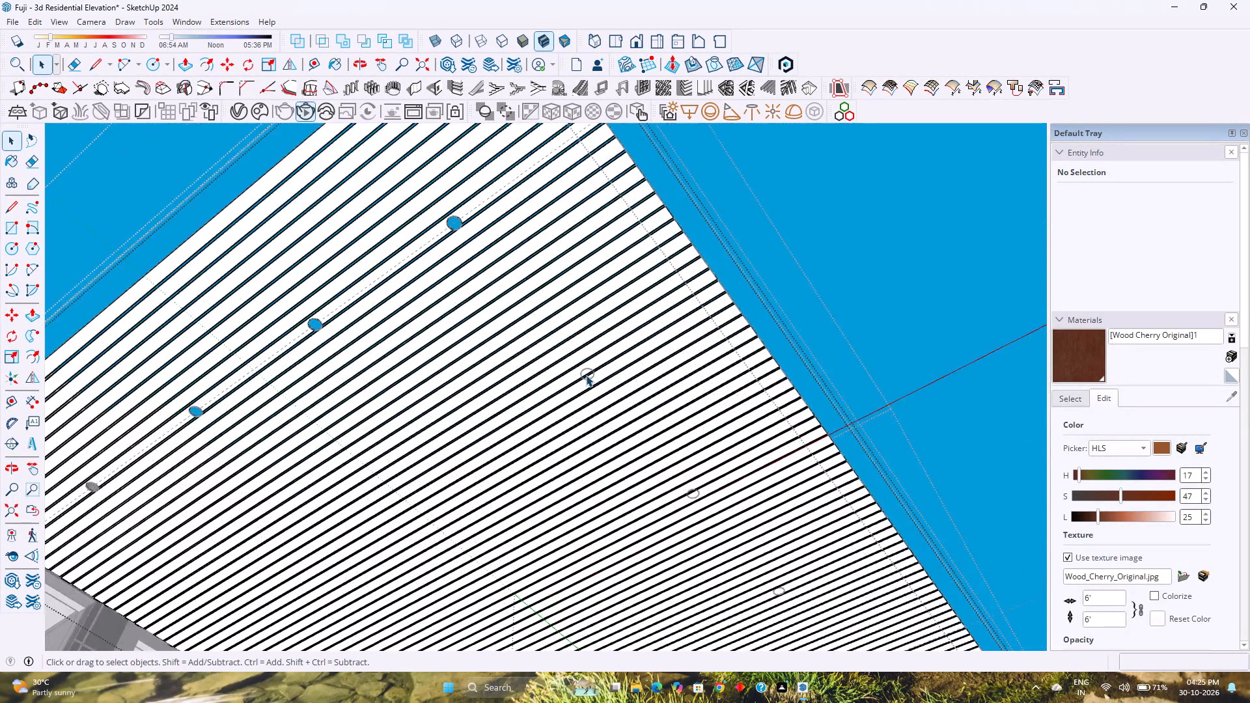
scroll(586, 375, "up", 7)
scroll(594, 402, "down", 12)
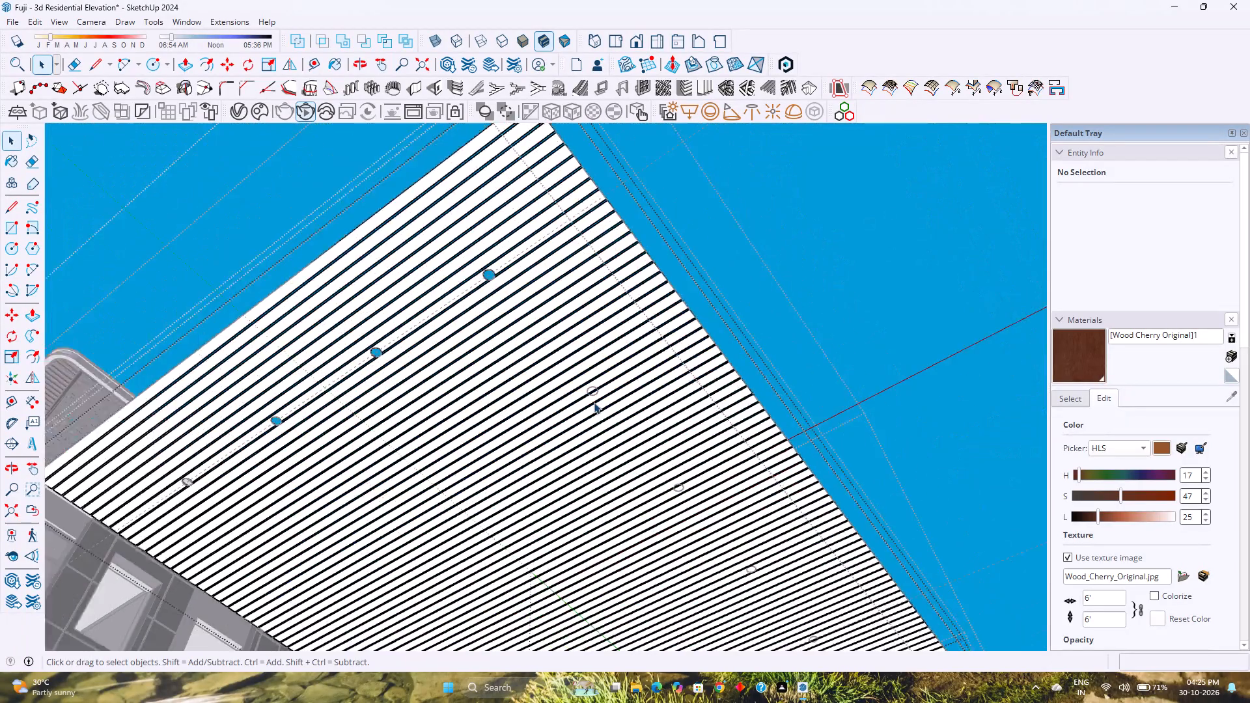
scroll(594, 402, "down", 11)
middle_click_drag(626, 508, 539, 413, "shift")
middle_click(539, 413, "shift")
scroll(541, 475, "up", 7)
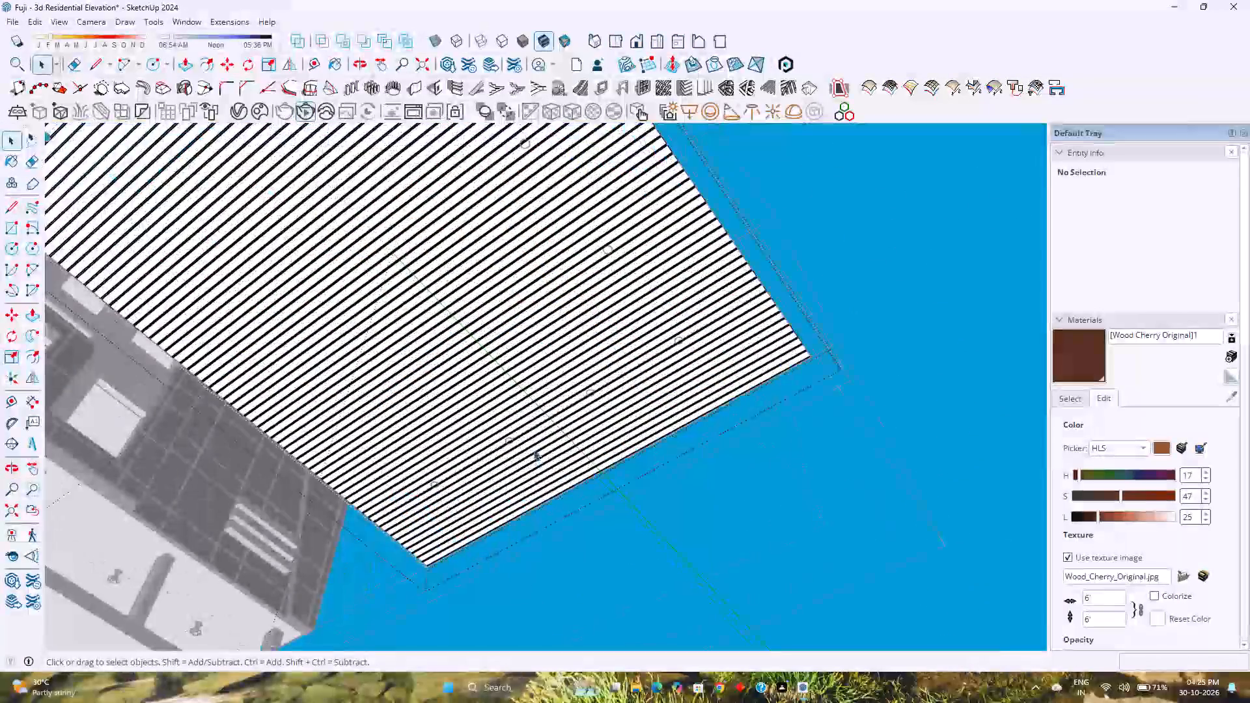
scroll(533, 449, "up", 10)
scroll(452, 453, "up", 8)
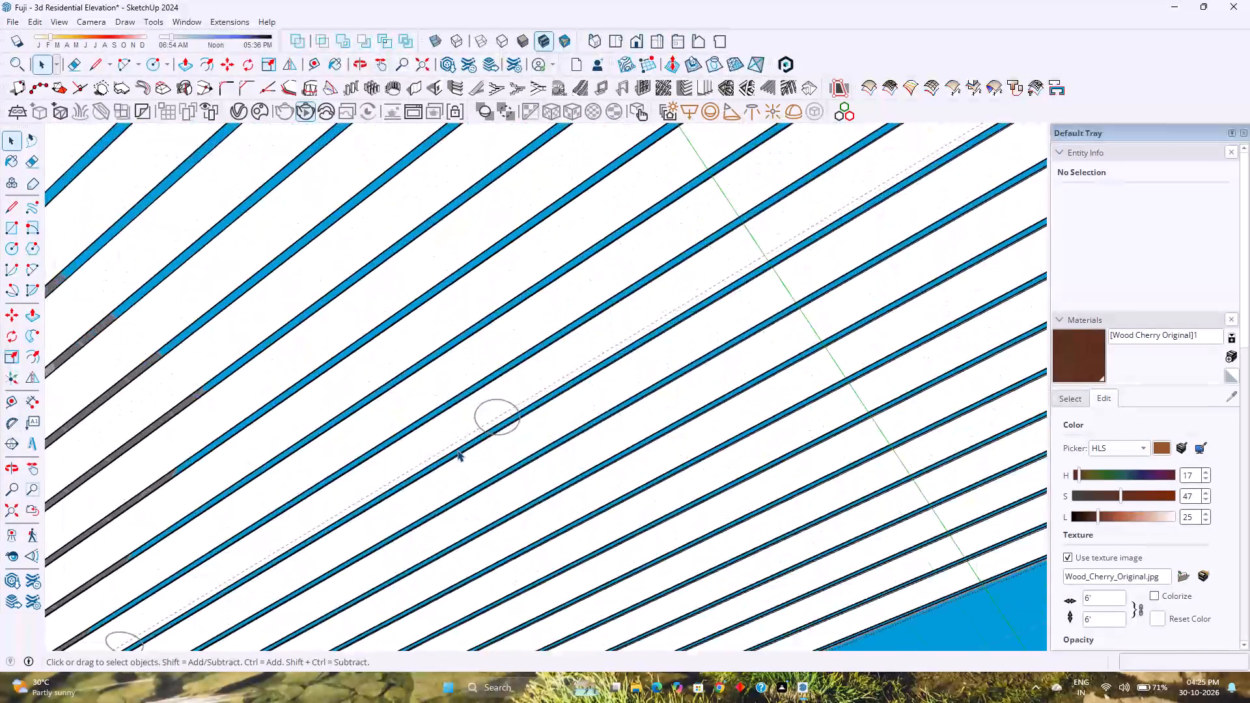
double_click(457, 428)
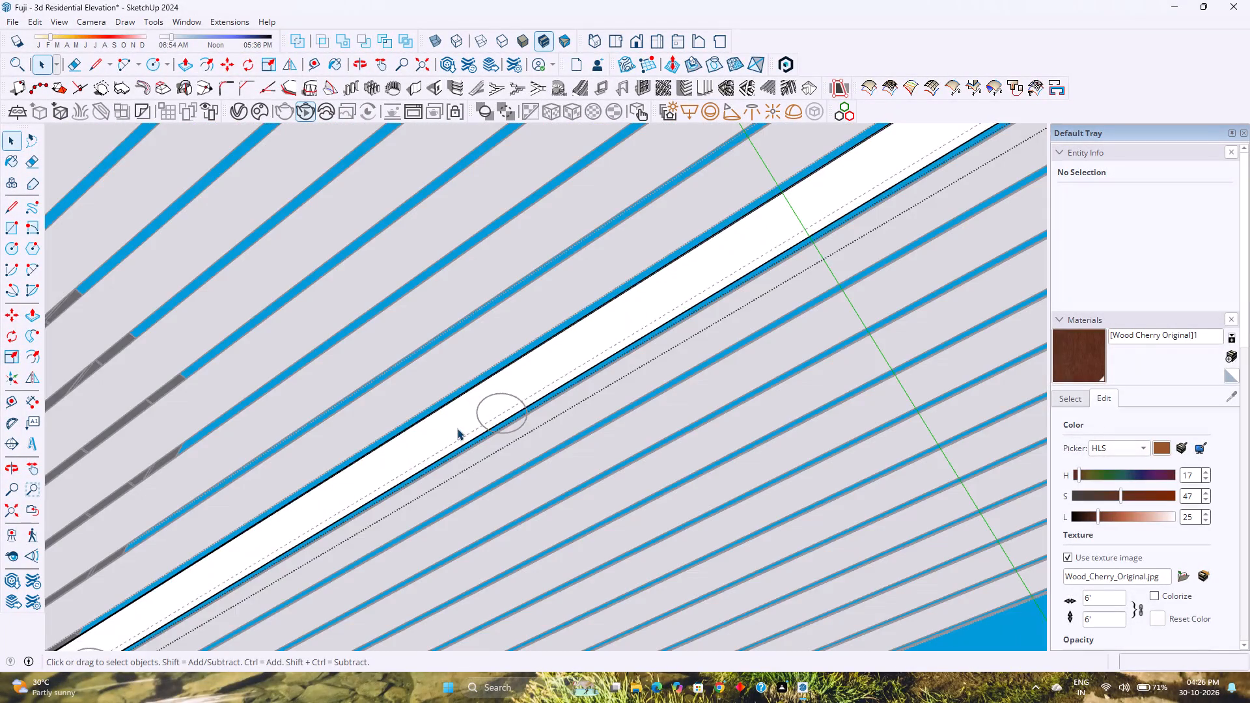
Trace the light circle nearest the building with a two-point arc on the louvre, chord about 5 5/8" and bulge about 4".
scroll(457, 428, "down", 12)
scroll(290, 547, "up", 2)
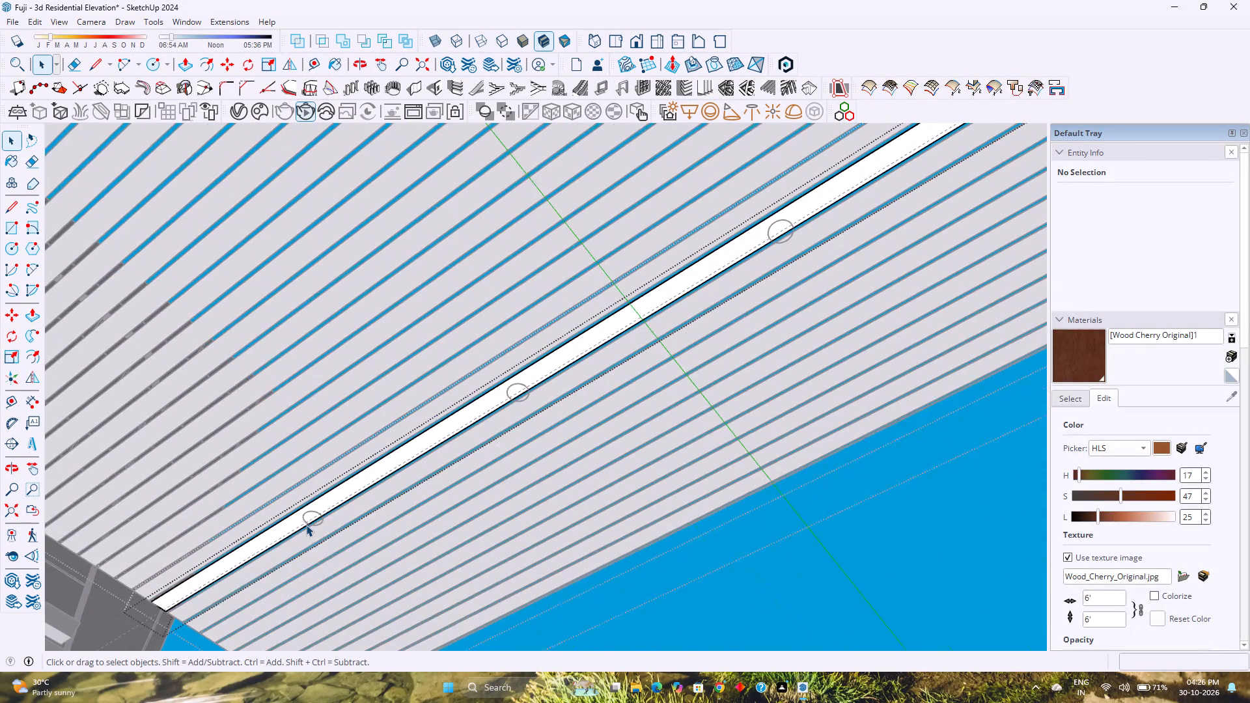
scroll(306, 525, "up", 14)
key("a")
scroll(305, 536, "up", 3)
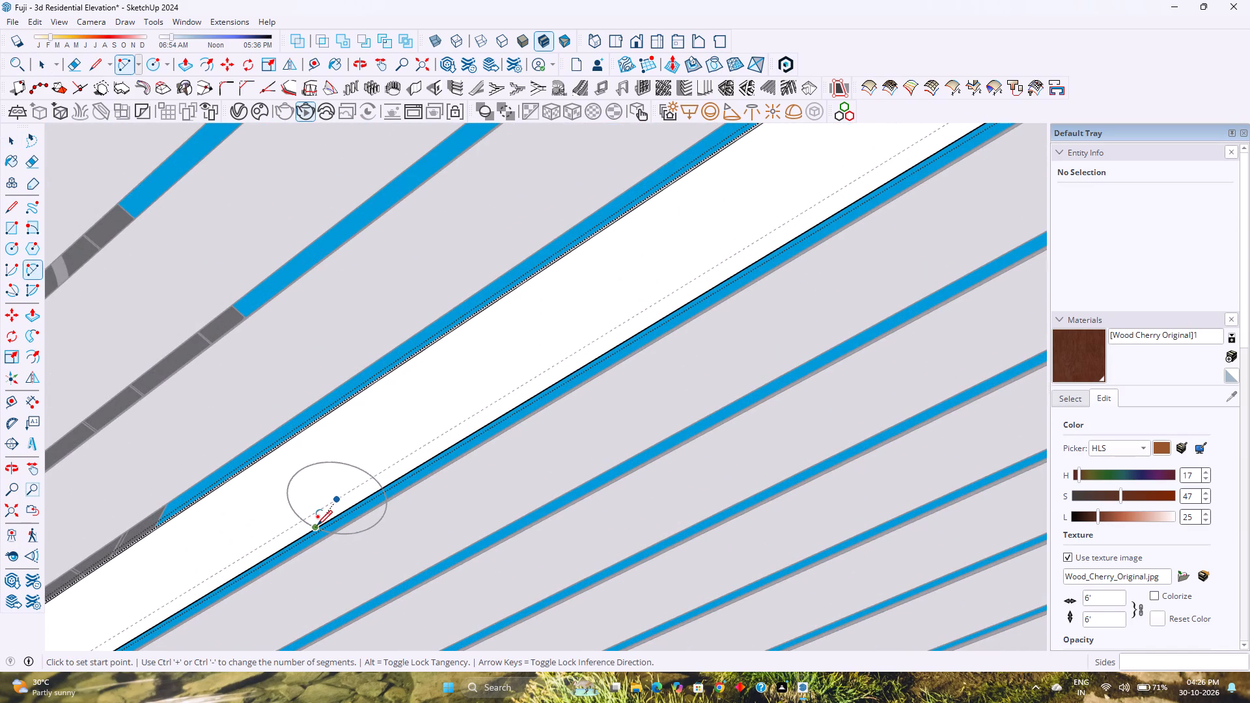
scroll(317, 529, "up", 8)
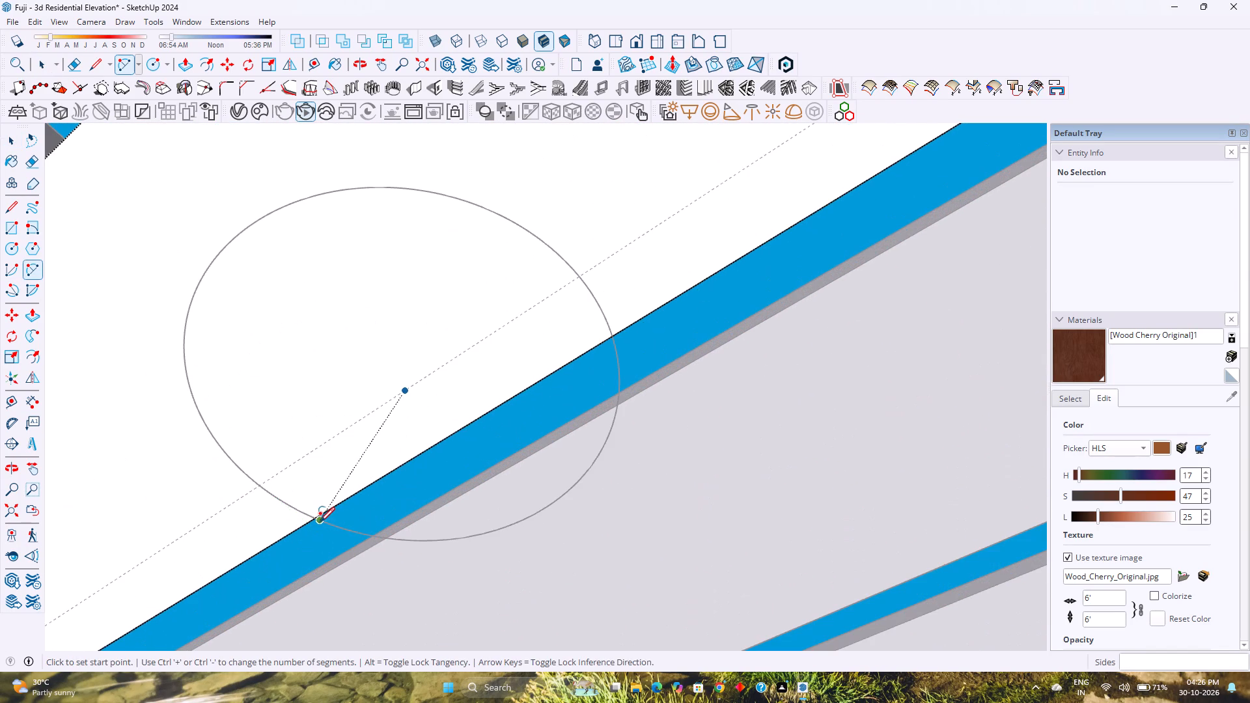
scroll(316, 521, "up", 4)
scroll(315, 521, "down", 3)
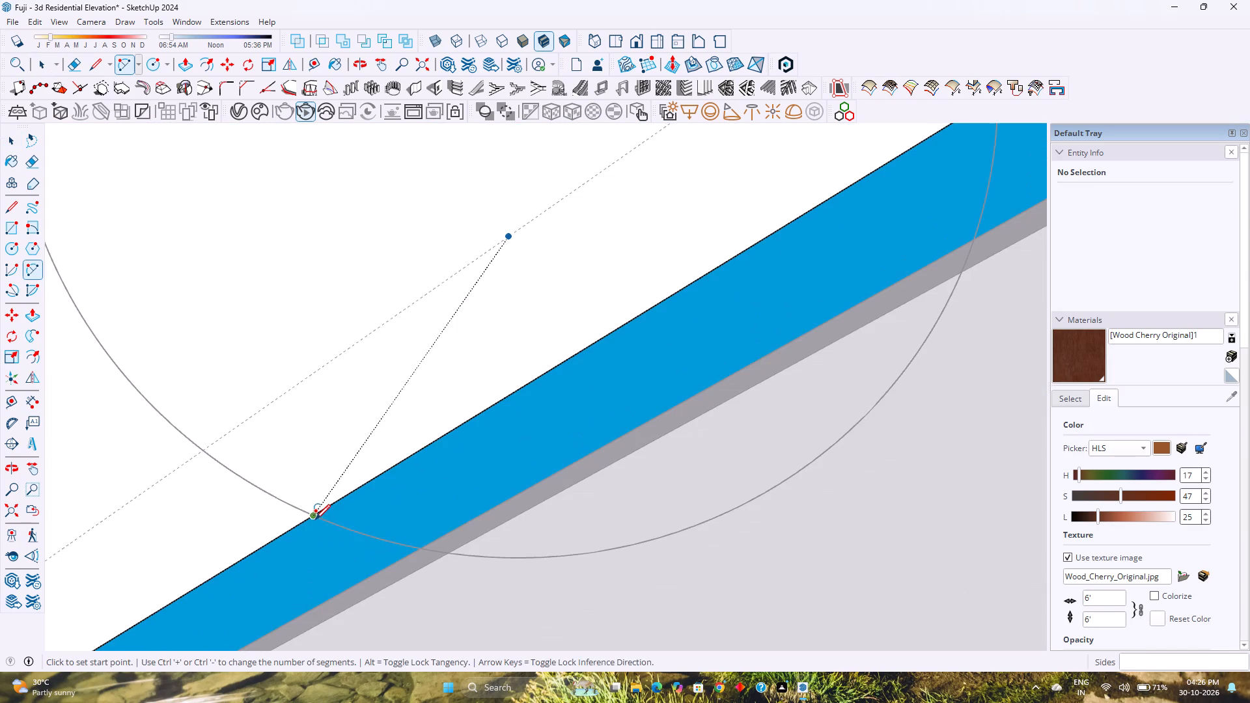
left_click(316, 516)
scroll(316, 516, "down", 8)
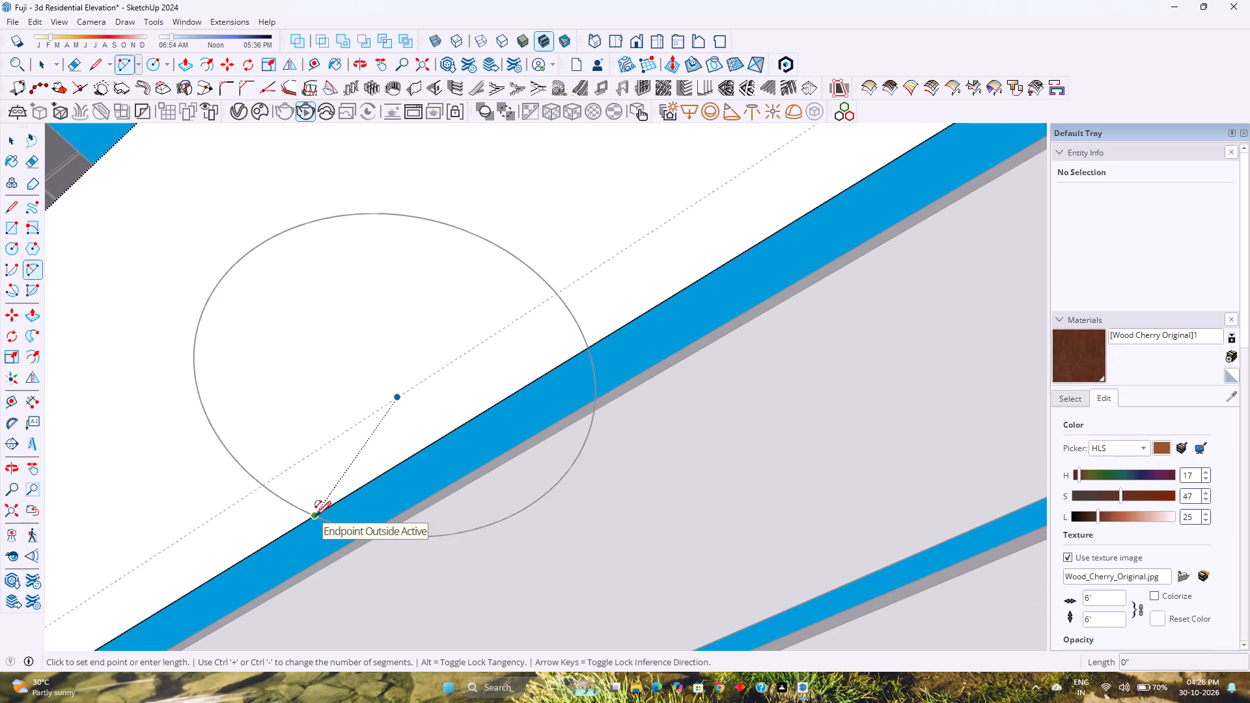
left_click(589, 348)
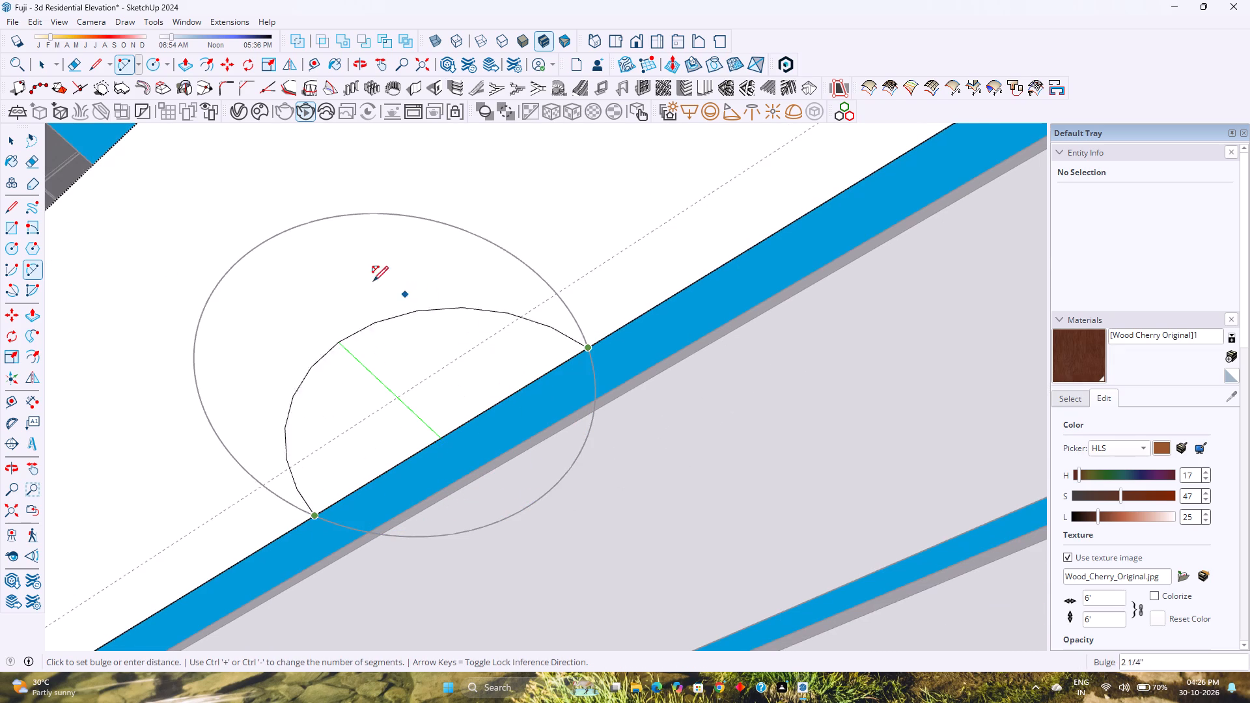
left_click(251, 247)
key("space")
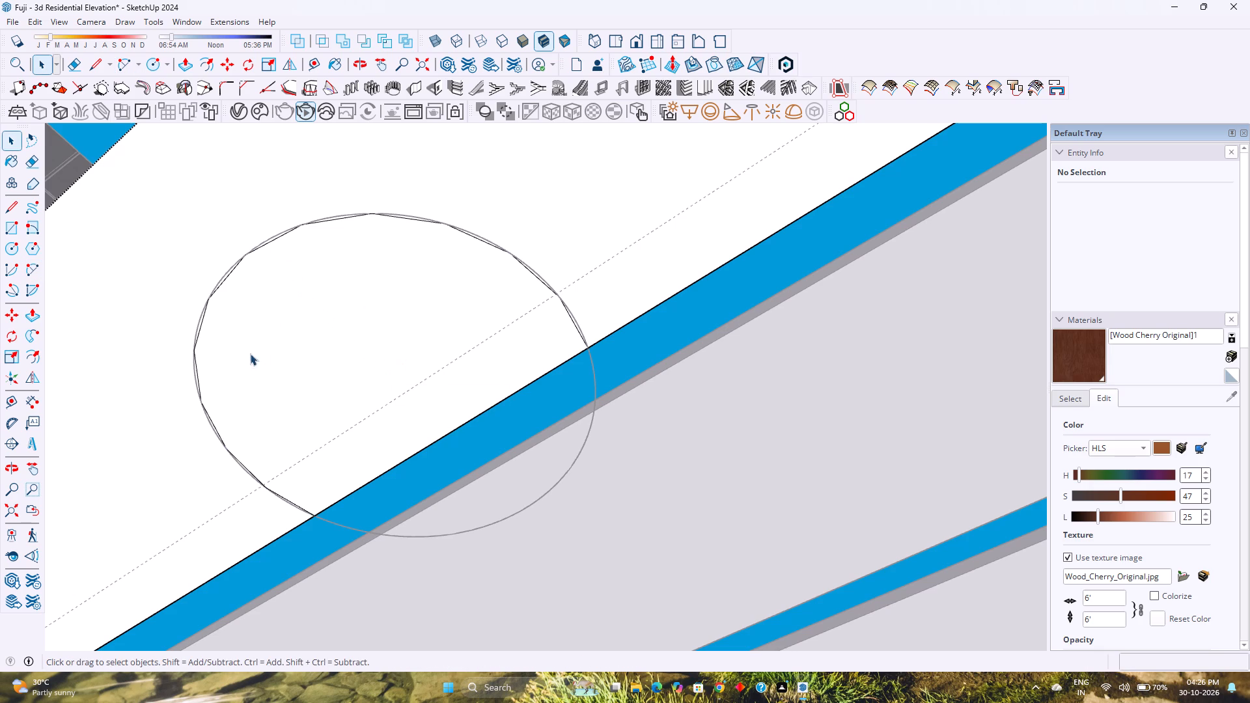
Set the new arc's segment count to 120.
left_click(229, 272)
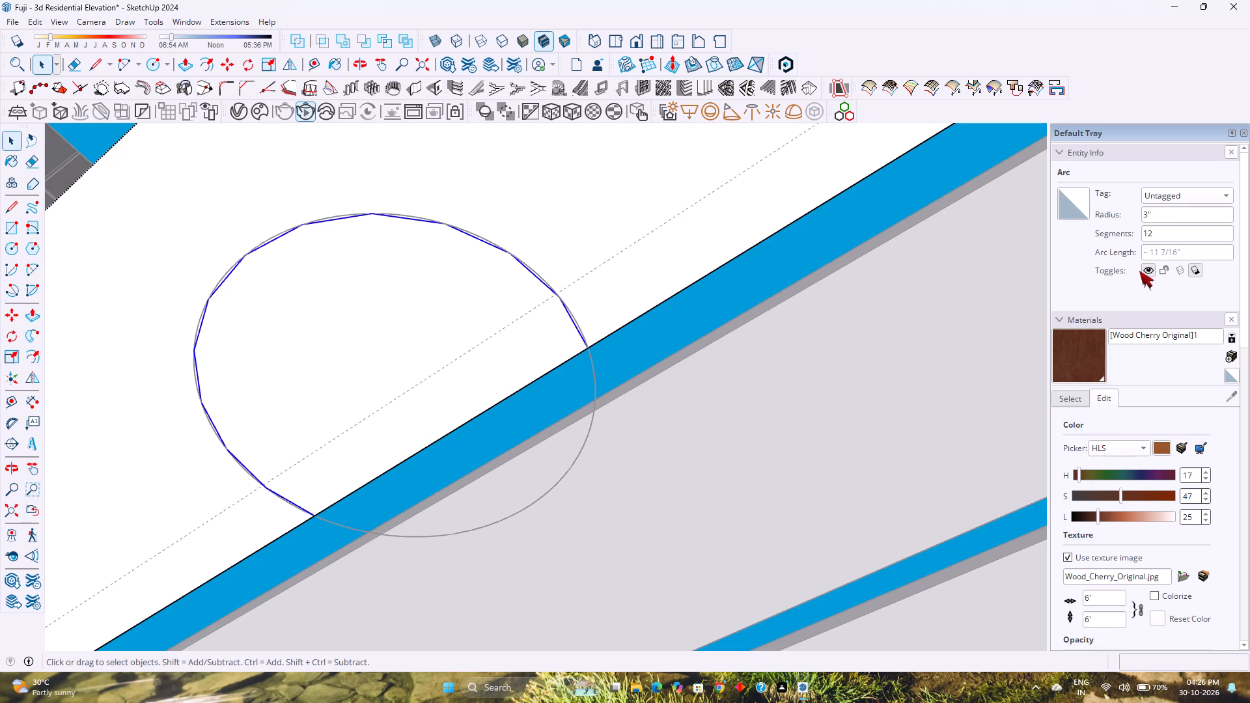
left_click(1167, 234)
key("0")
key("Return")
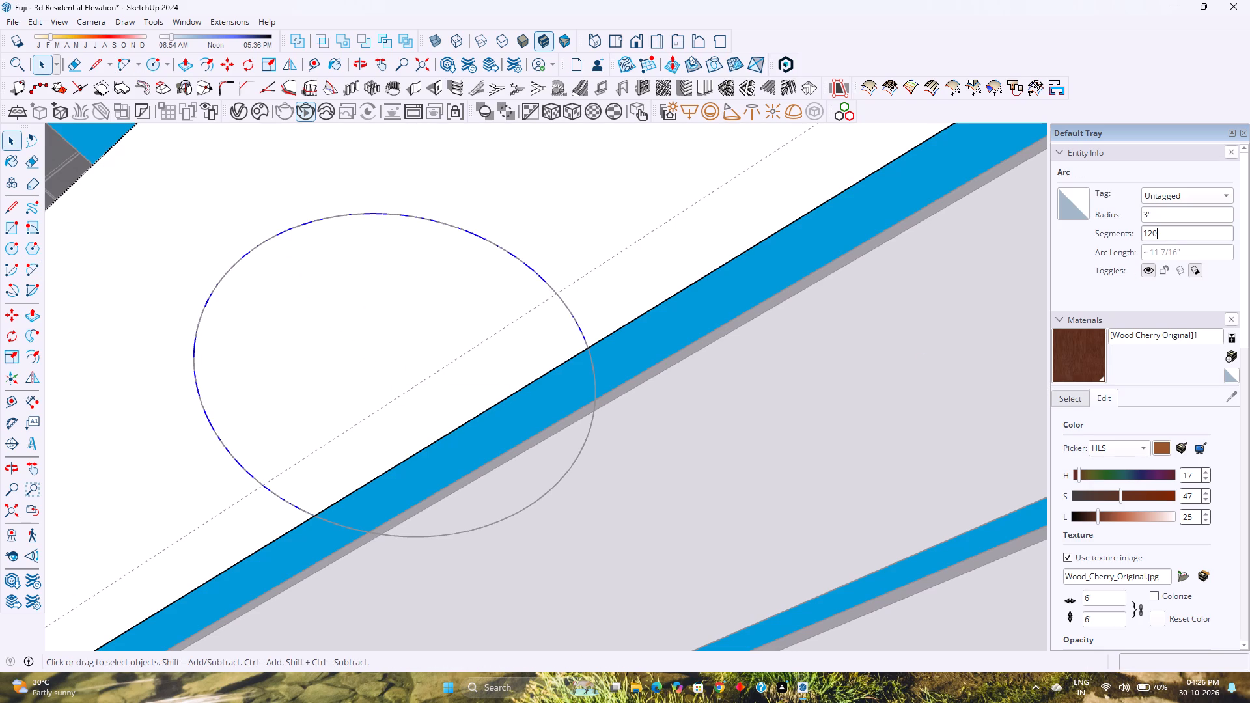
Copy the circle-segment face along the louvre at 6' 8" spacing to make three copies.
double_click(473, 344)
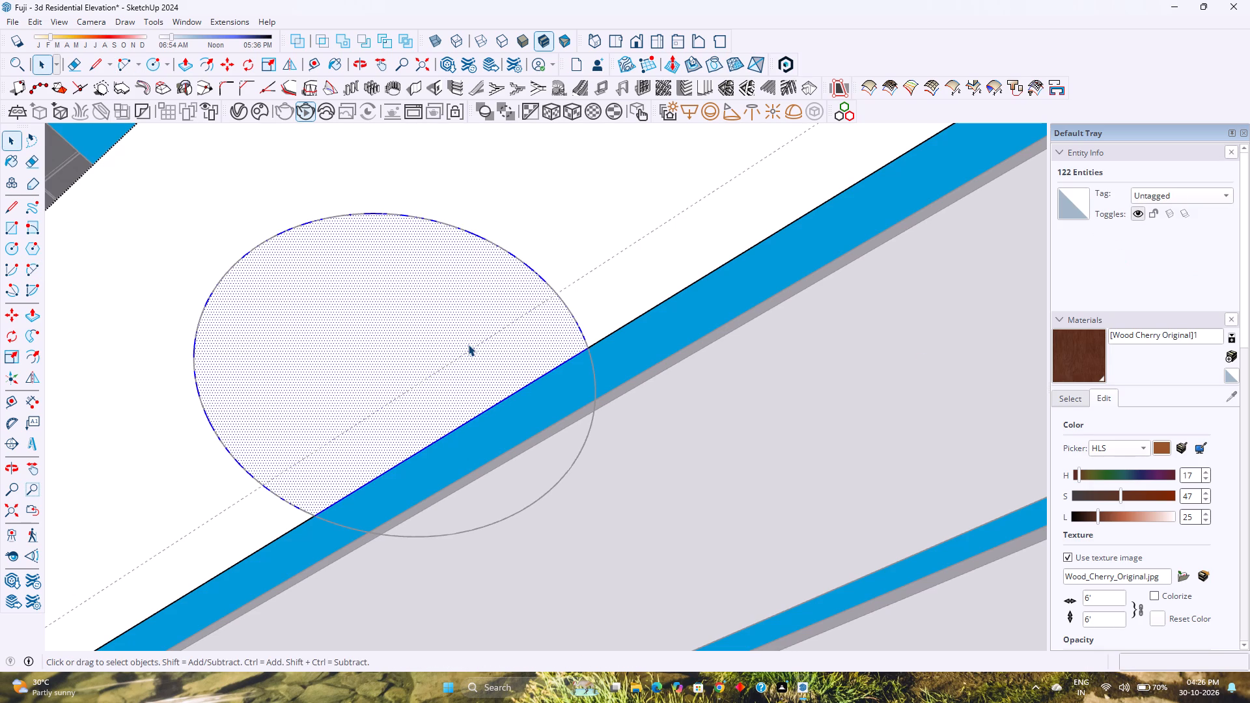
scroll(468, 344, "down", 3)
key("m")
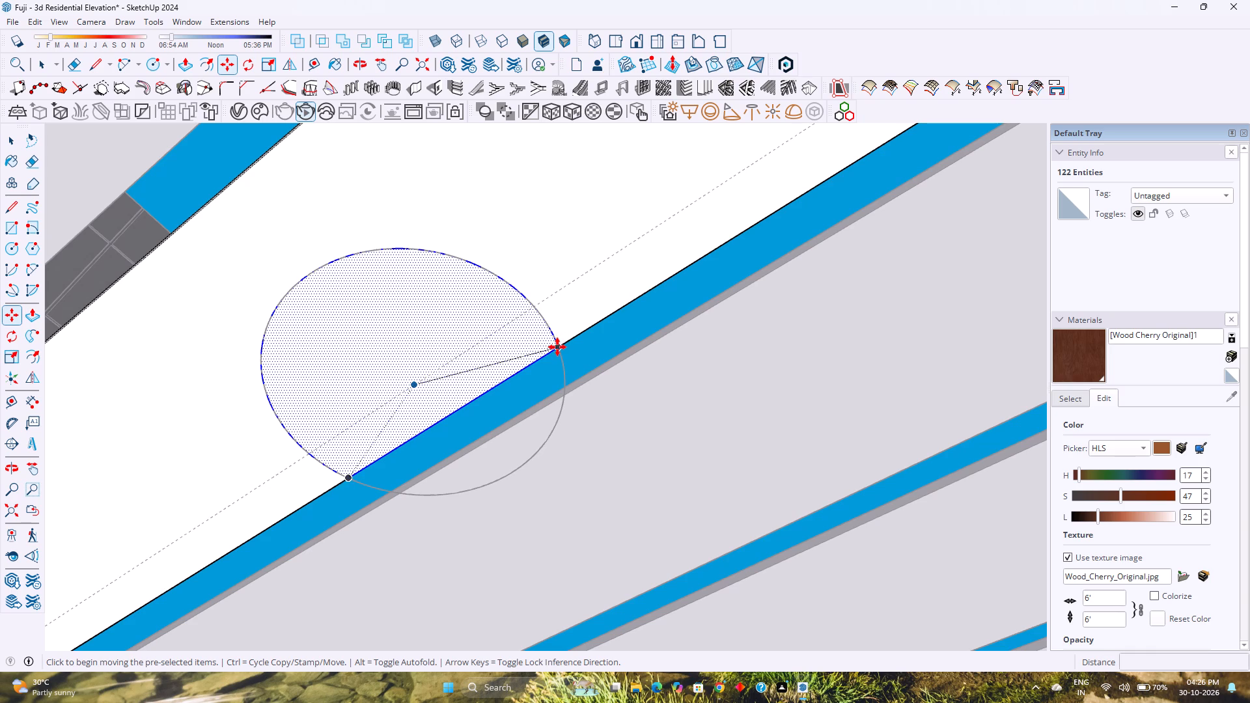
left_click(557, 347)
scroll(568, 343, "down", 17)
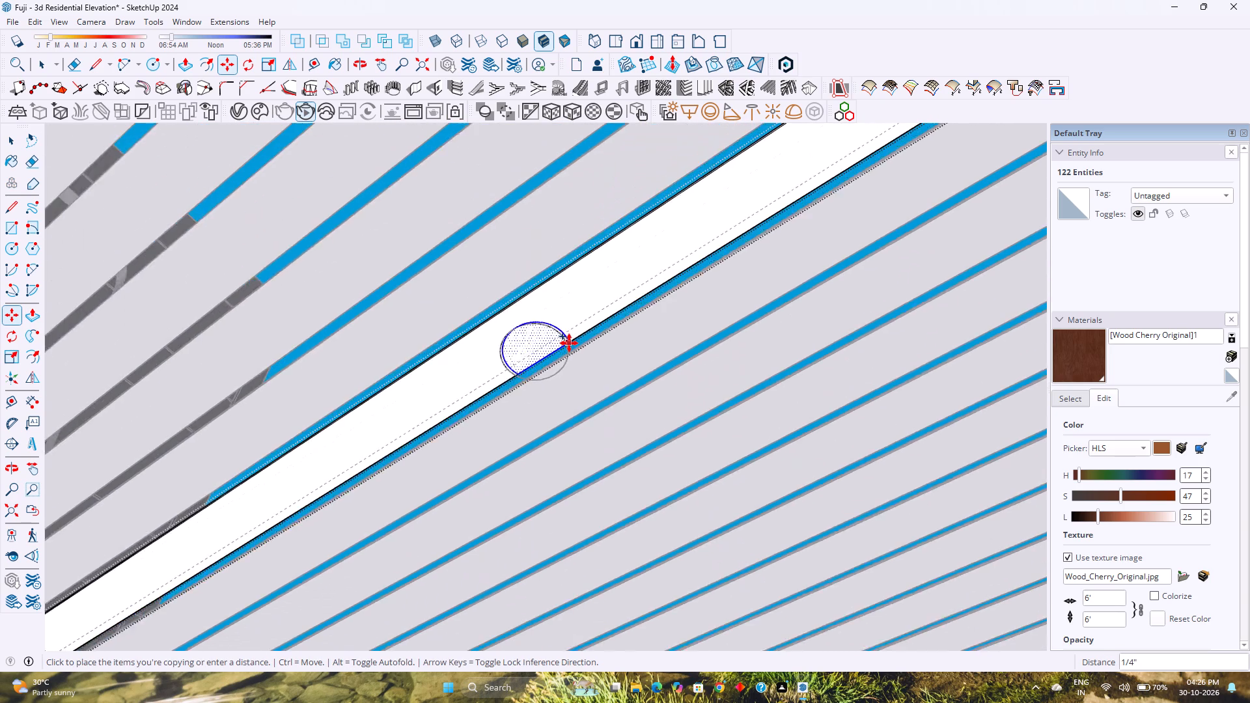
scroll(569, 343, "down", 3)
middle_click_drag(572, 344, 473, 445, "shift")
middle_click(471, 446, "shift")
scroll(476, 442, "down", 14)
middle_click_drag(528, 415, 507, 430, "shift")
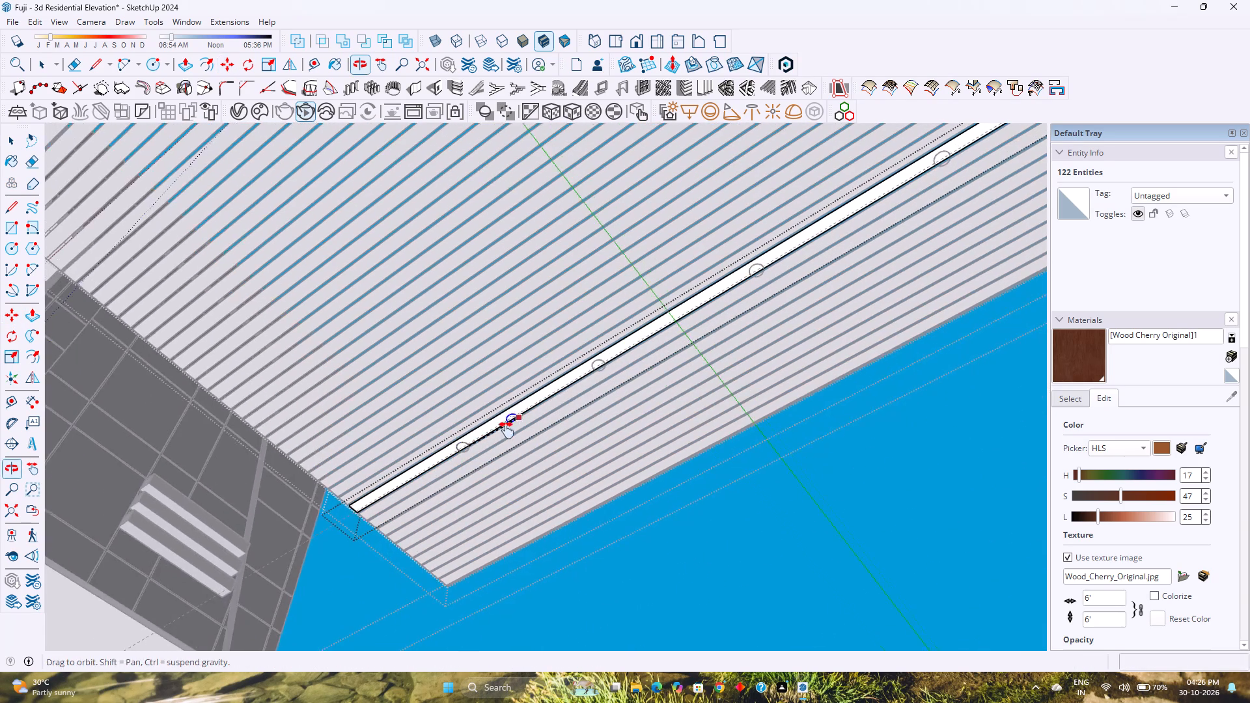
middle_click_drag(507, 430, 411, 501, "shift")
middle_click(411, 501, "shift")
scroll(447, 484, "up", 8)
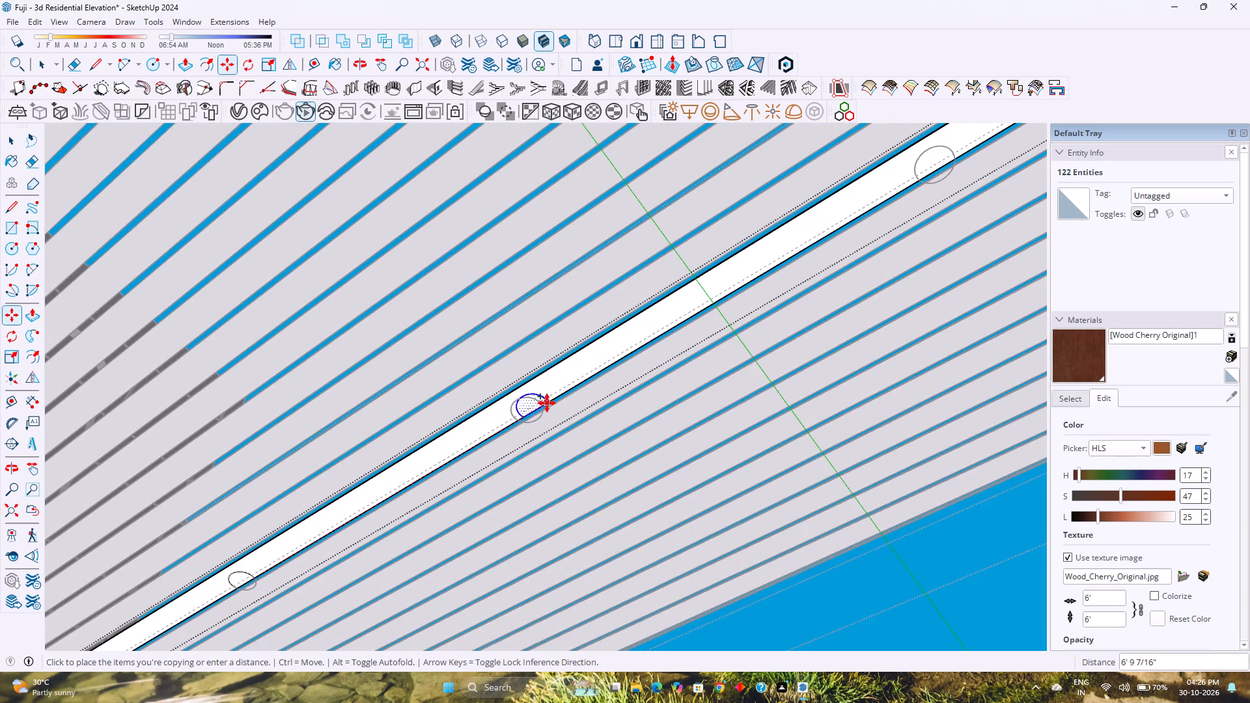
scroll(545, 406, "up", 6)
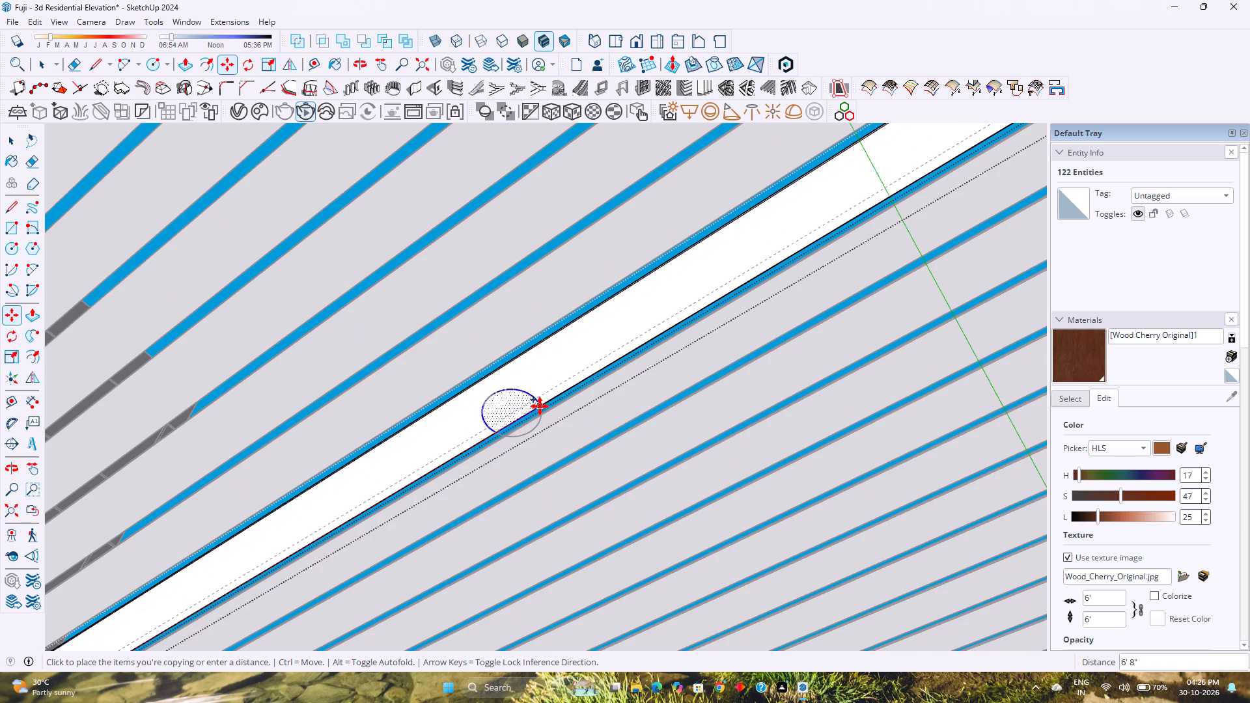
scroll(539, 406, "up", 15)
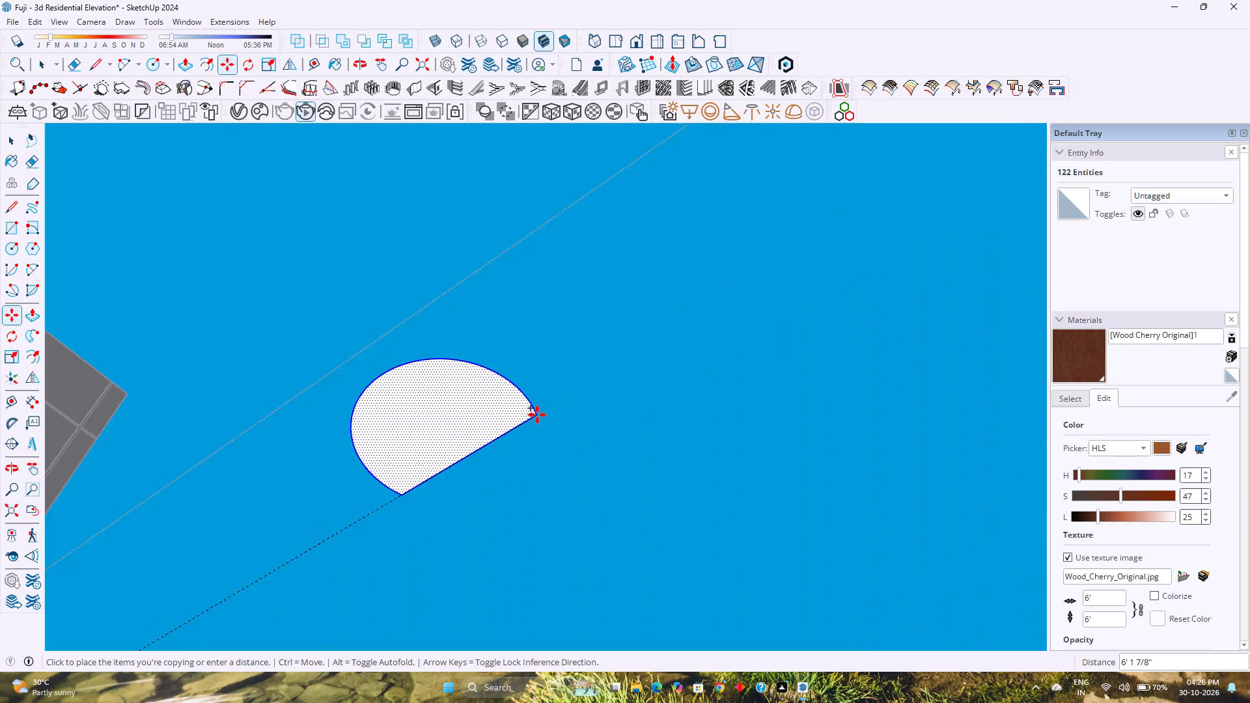
scroll(537, 415, "down", 4)
left_click(542, 407)
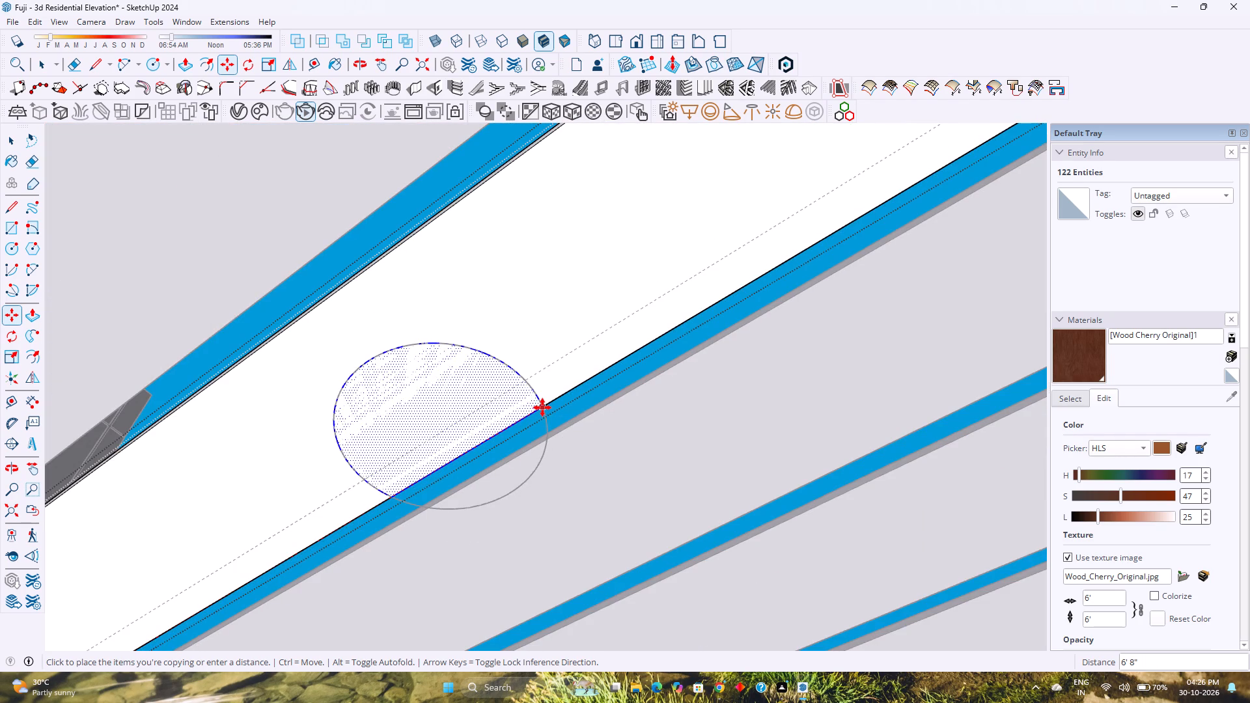
type("*3")
key("Return")
Push the two circle-segment faces farthest from the building through the louvre, repeating the previous 1/4" push.
scroll(540, 415, "down", 3)
scroll(529, 437, "down", 20)
scroll(529, 437, "down", 5)
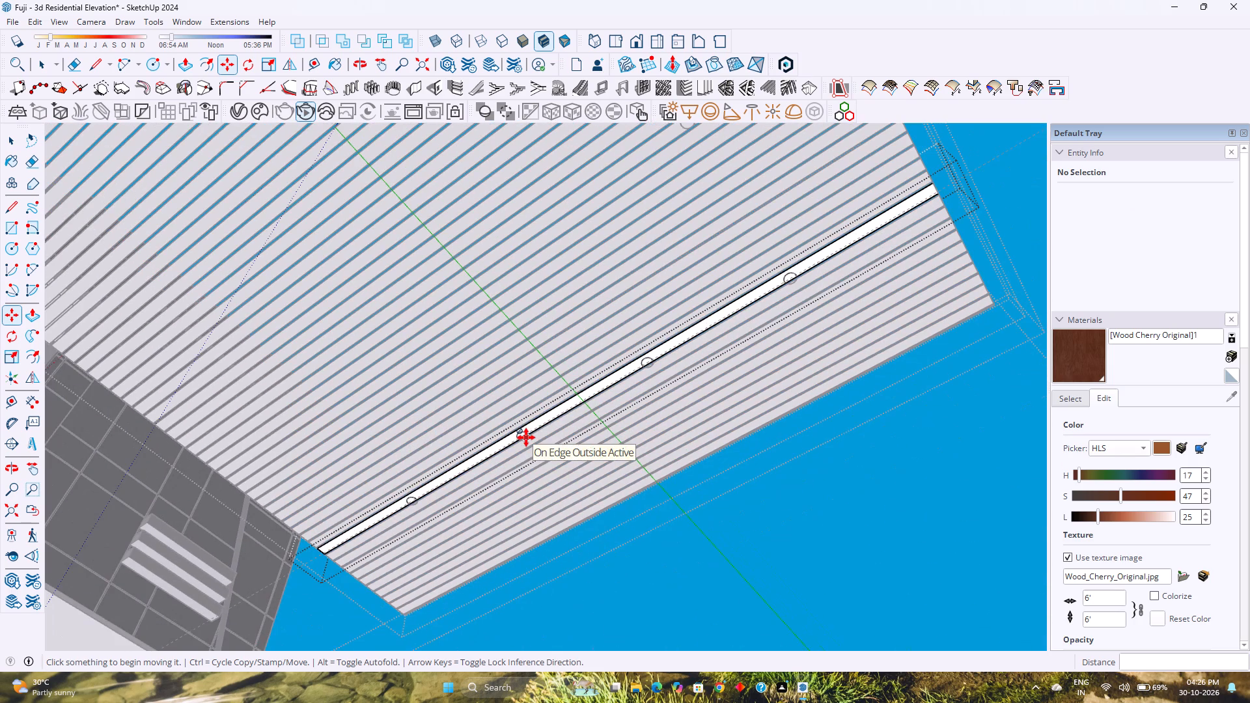
middle_click_drag(553, 424, 447, 532, "shift")
scroll(447, 532, "down", 1)
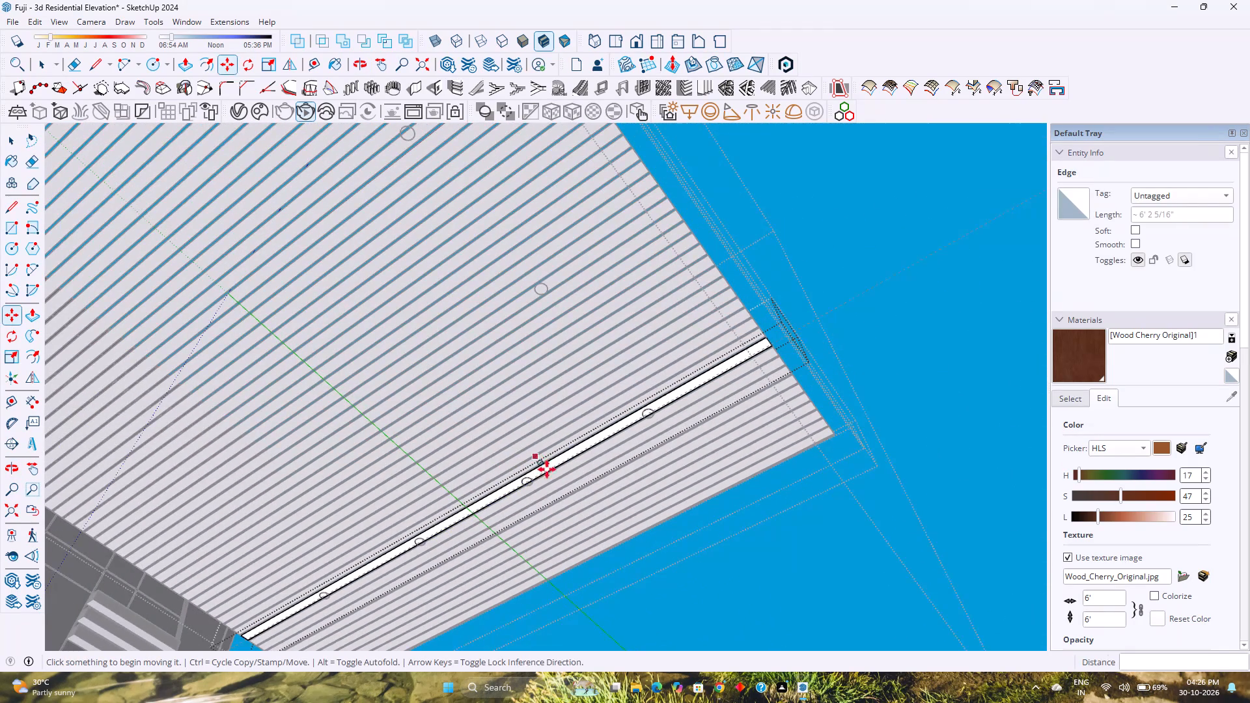
scroll(556, 490, "up", 5)
scroll(753, 341, "up", 2)
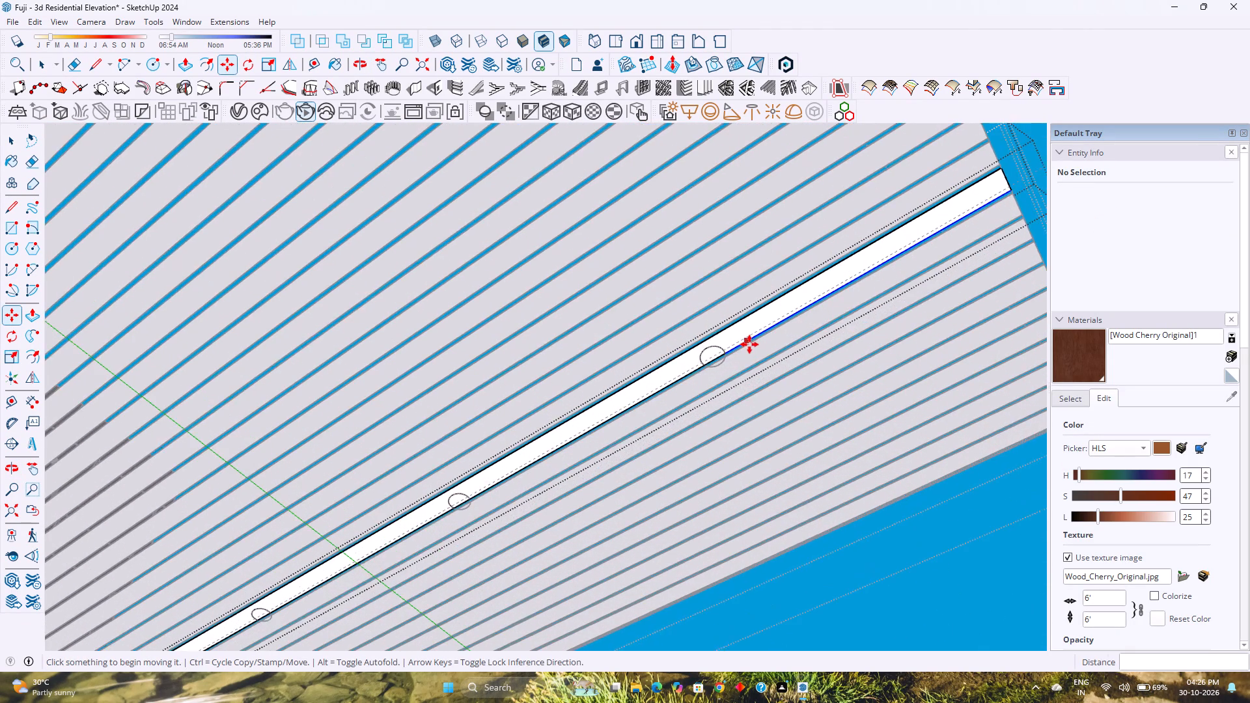
scroll(749, 344, "up", 2)
middle_click_drag(748, 347, 579, 547, "shift")
scroll(633, 488, "down", 2)
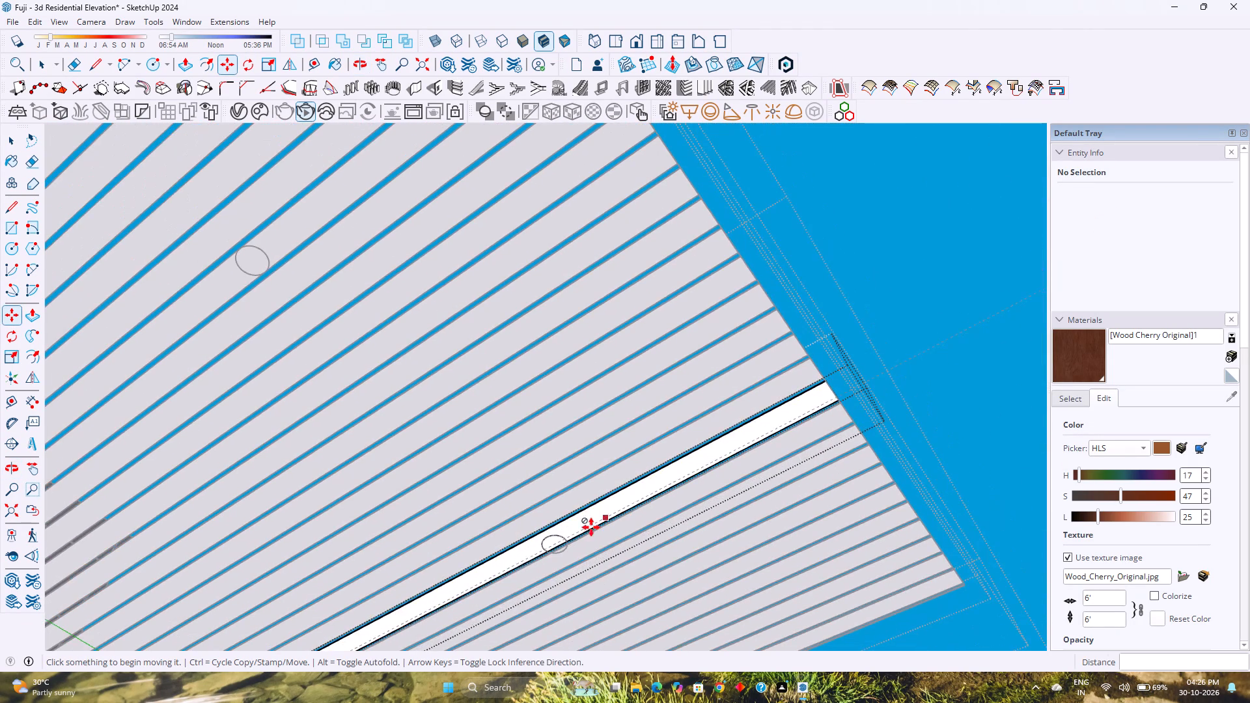
scroll(553, 554, "up", 7)
key("p")
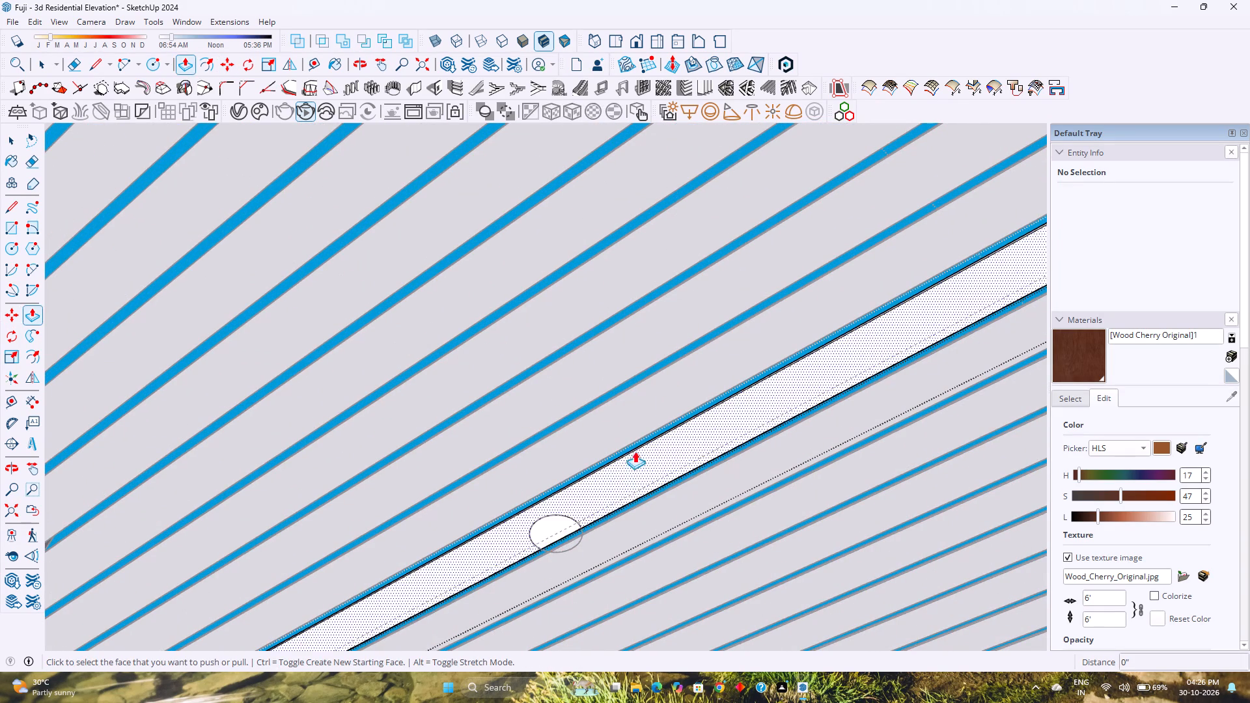
double_click(555, 531)
scroll(556, 529, "down", 2)
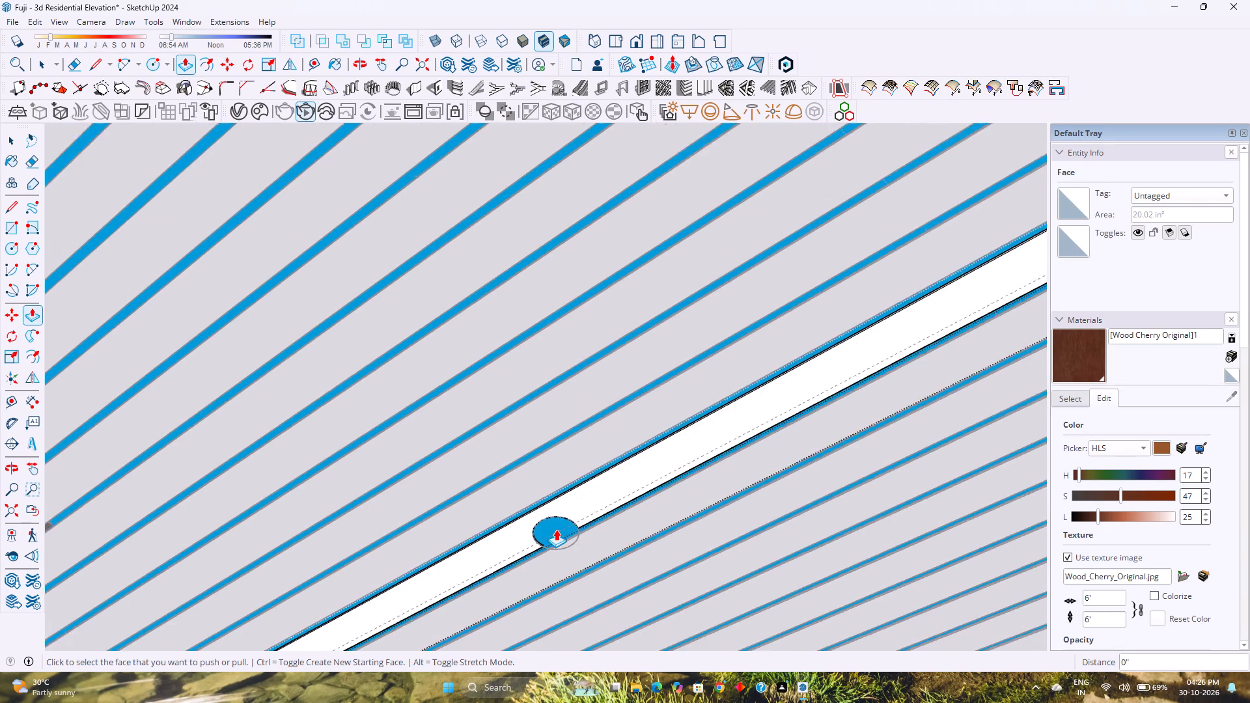
scroll(556, 529, "down", 10)
middle_click_drag(495, 536, 680, 390, "shift")
middle_click(681, 390, "shift")
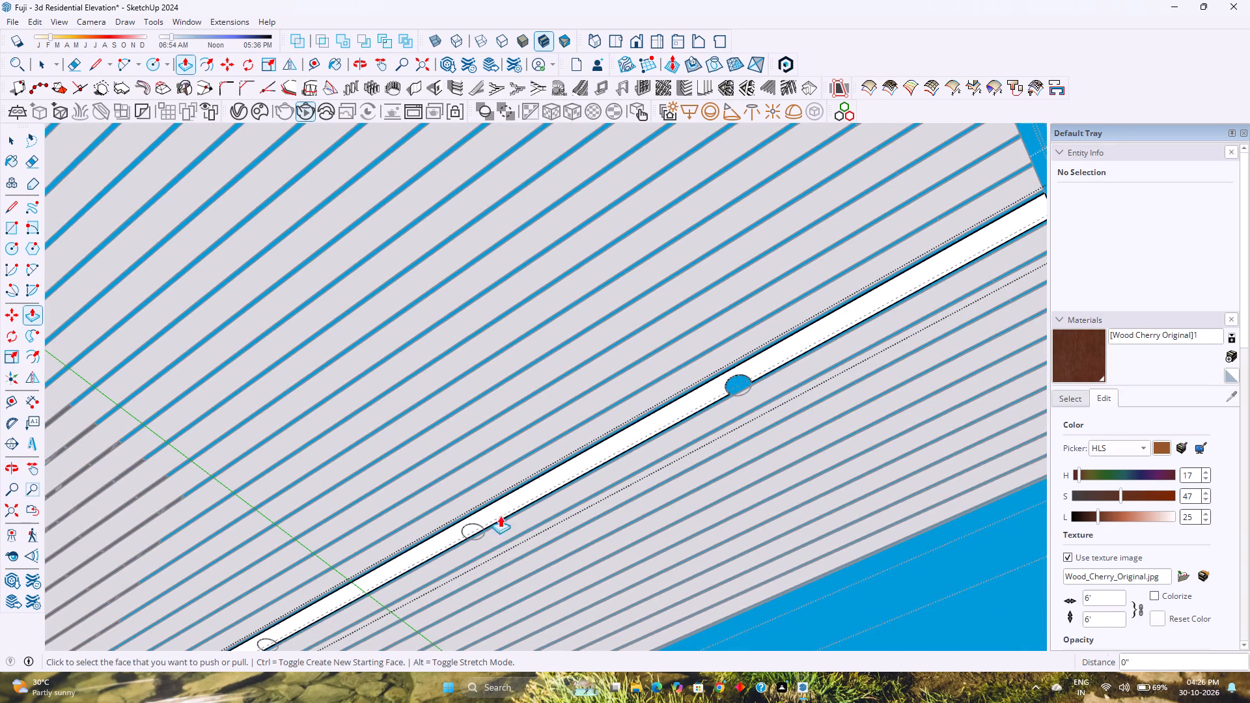
double_click(477, 531)
Push the two circle-segment faces nearer the building through the louvre by the same 1/4" and leave its editing context.
scroll(477, 530, "down", 3)
middle_click_drag(443, 542, 631, 399, "shift")
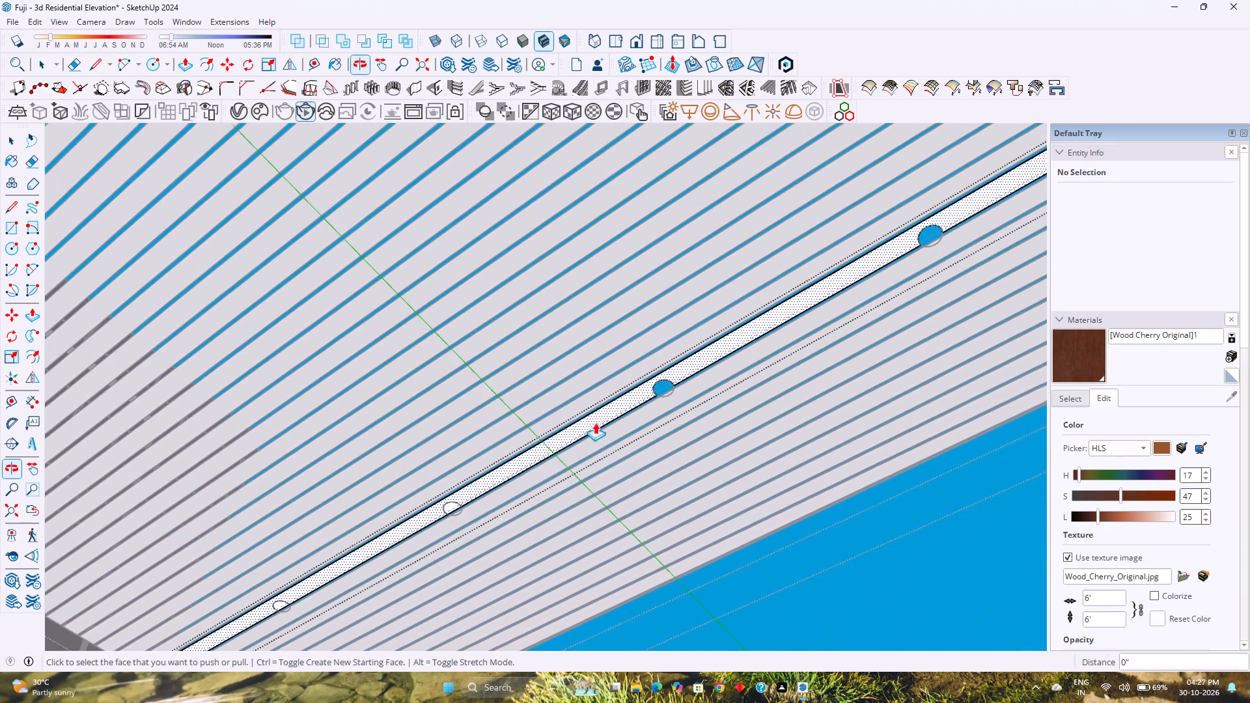
scroll(454, 518, "up", 3)
double_click(454, 506)
scroll(417, 517, "up", 1, "shift")
middle_click_drag(417, 517, 548, 420, "shift")
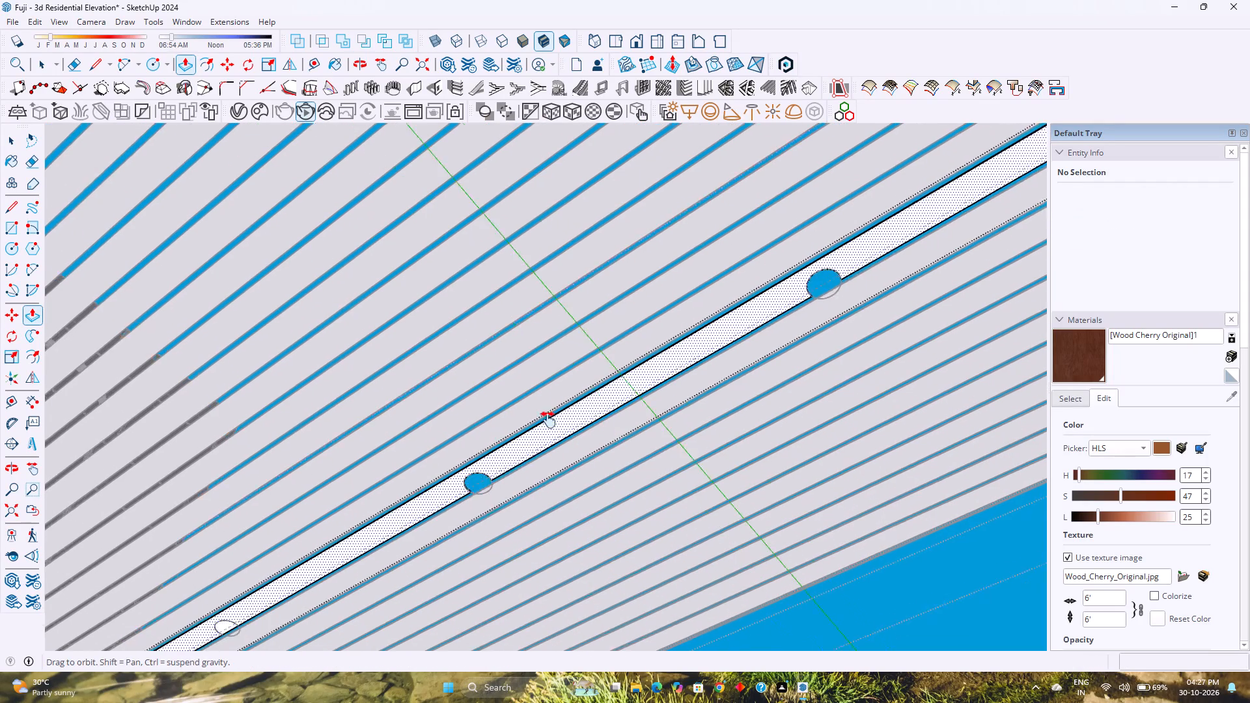
middle_click_drag(548, 420, 624, 375, "shift")
middle_click(628, 373, "shift")
double_click(386, 521)
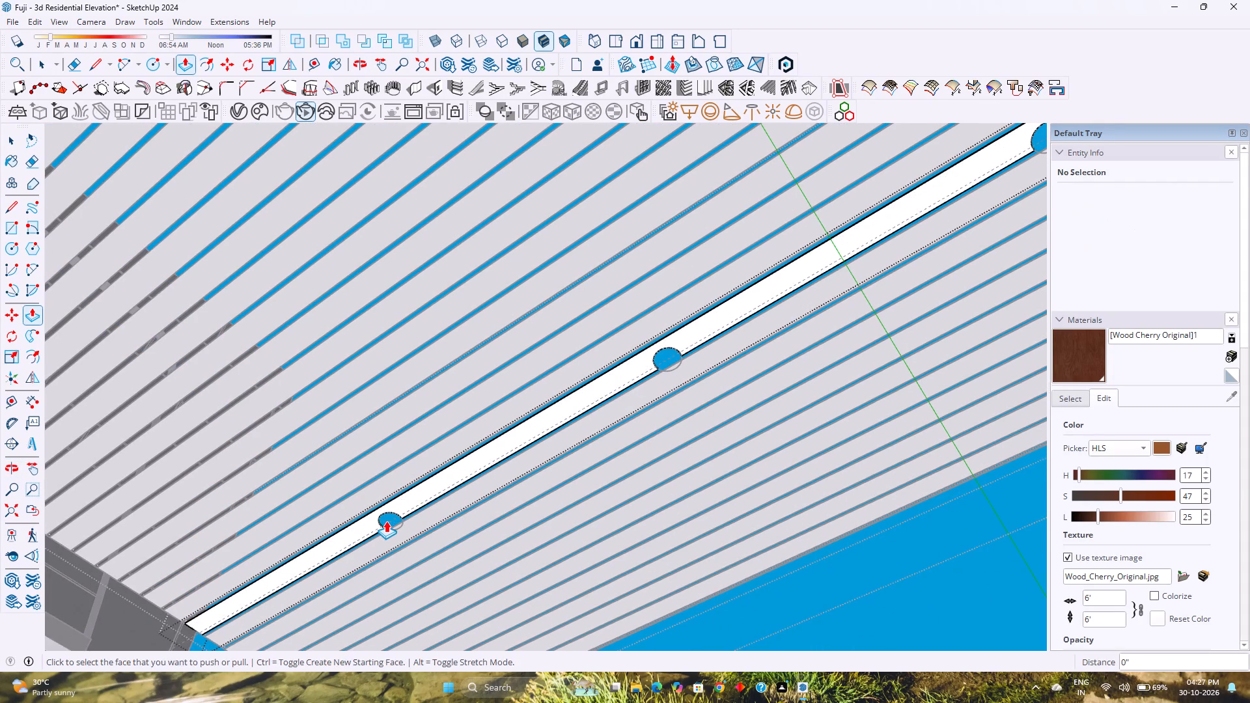
key("space")
key("Escape")
Open for editing the neighbouring louvre that carries the remaining part of the light circles.
double_click(421, 527)
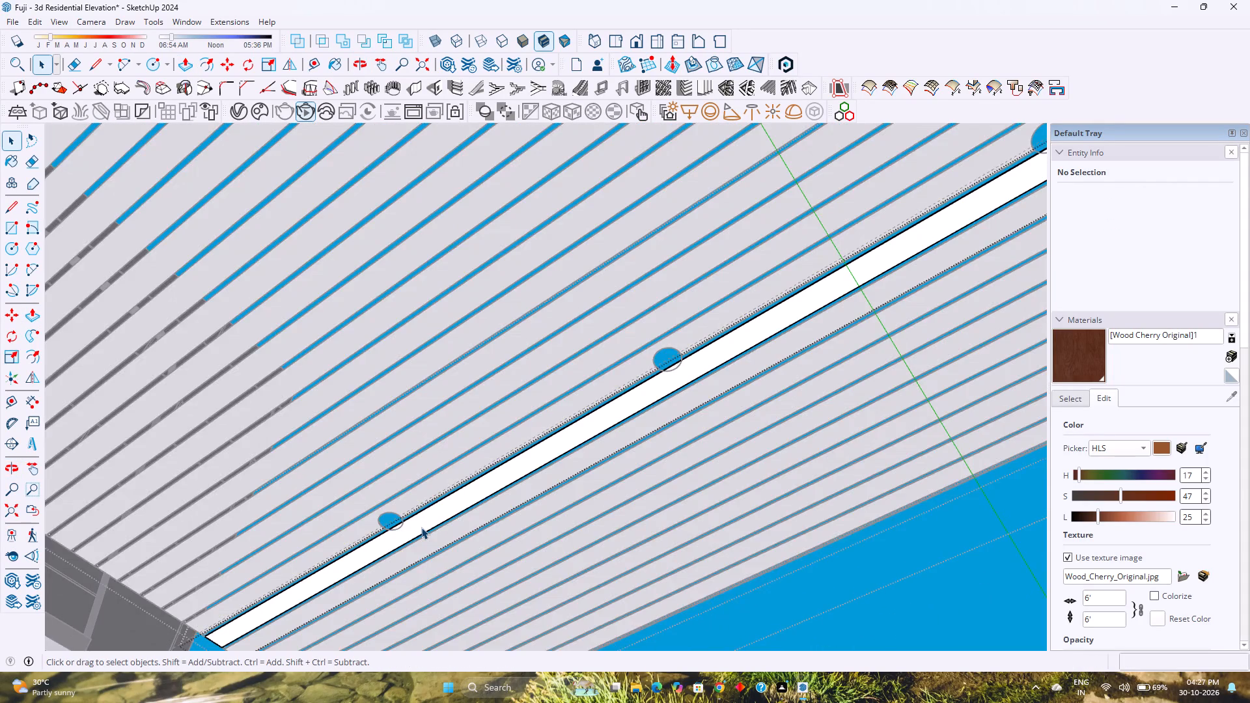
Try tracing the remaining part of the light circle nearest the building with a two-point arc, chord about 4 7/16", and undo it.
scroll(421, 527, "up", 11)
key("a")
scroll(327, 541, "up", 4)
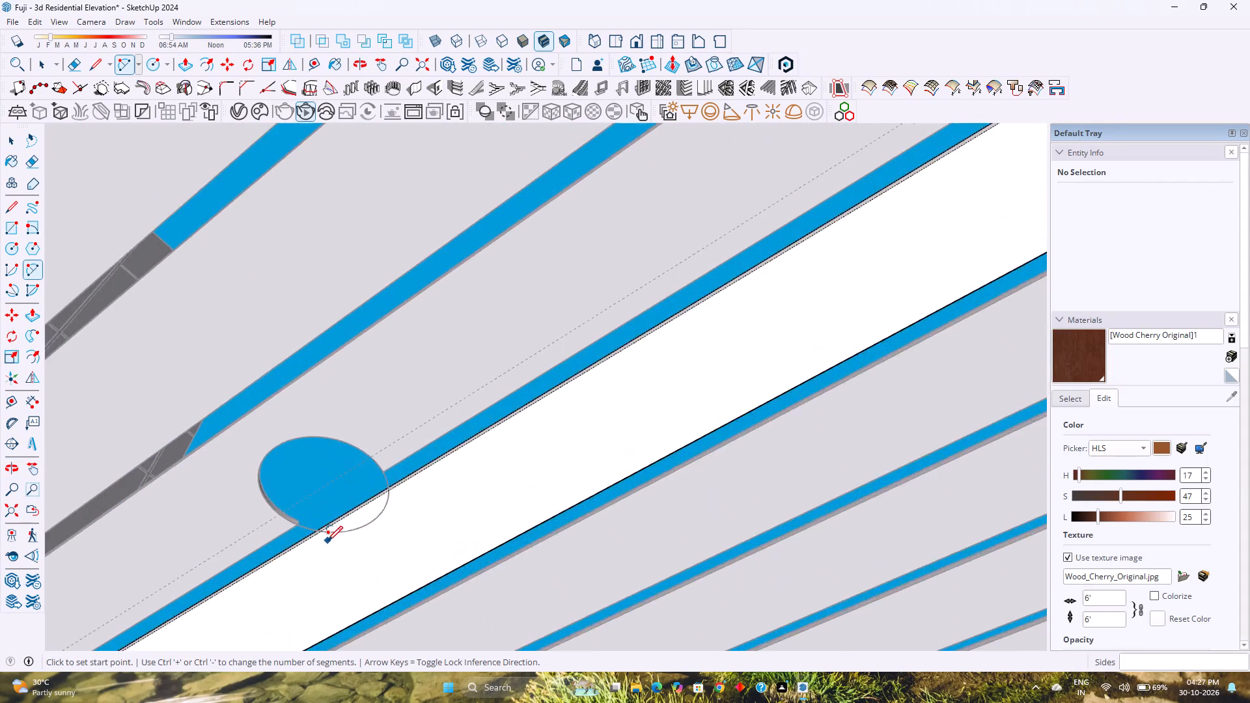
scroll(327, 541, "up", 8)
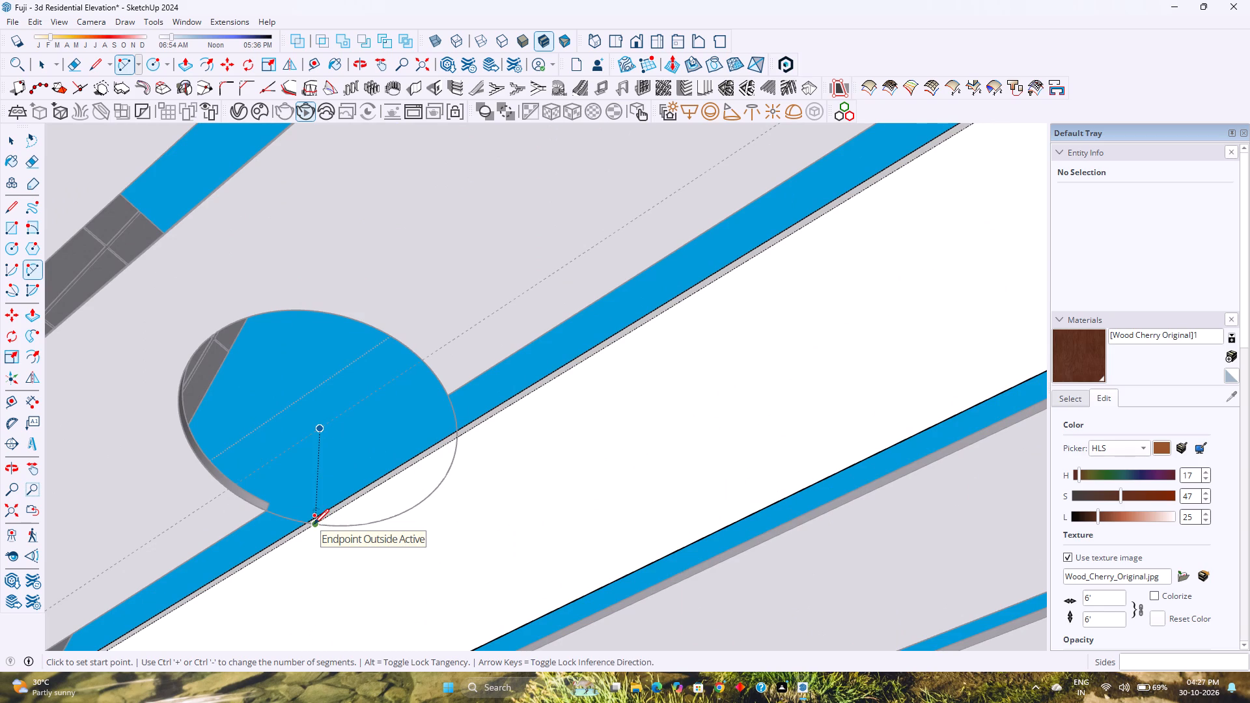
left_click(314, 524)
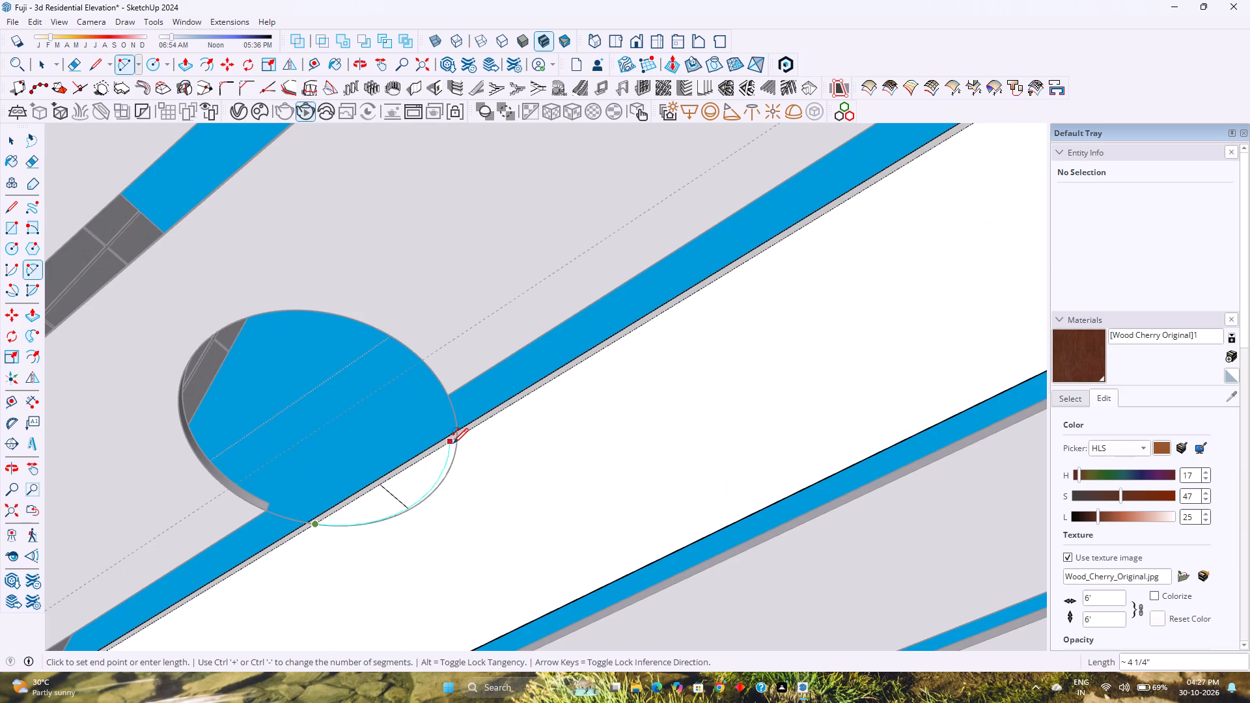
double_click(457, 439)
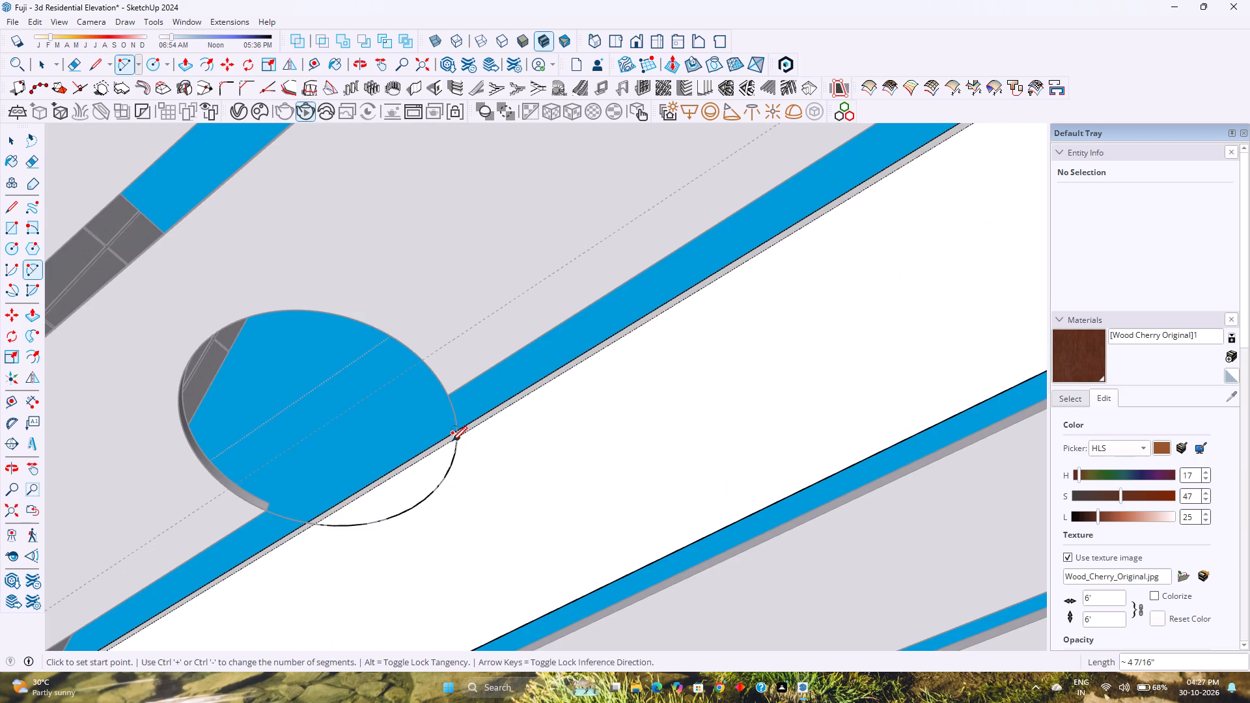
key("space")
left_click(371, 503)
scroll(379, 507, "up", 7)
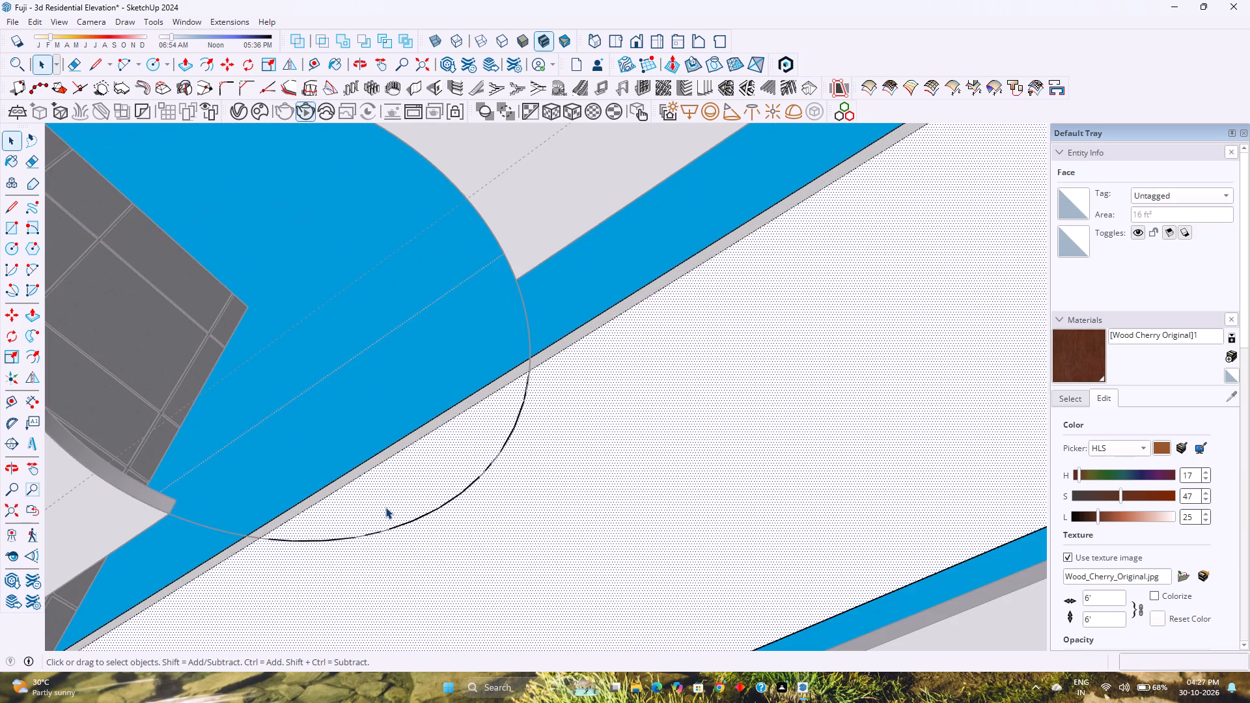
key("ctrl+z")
Trace the rest of the light circle nearest the building with a two-point arc, chord about 4 7/16" and bulge about 1".
double_click(372, 517)
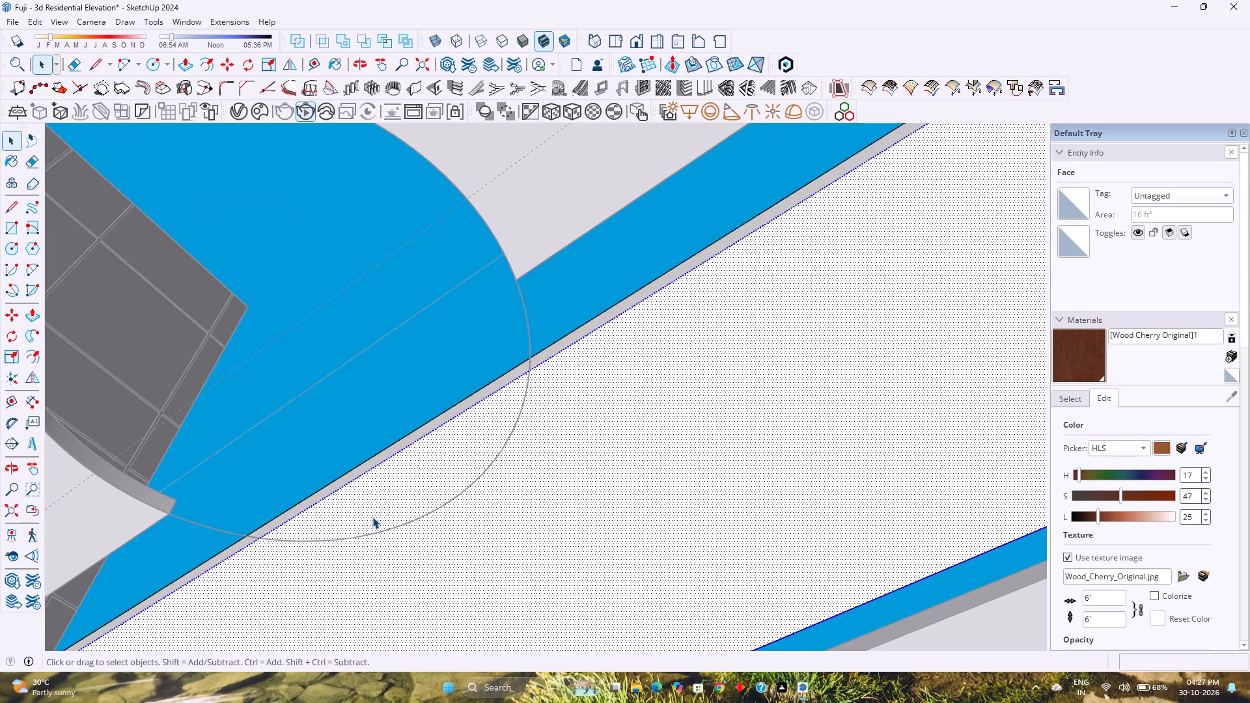
key("a")
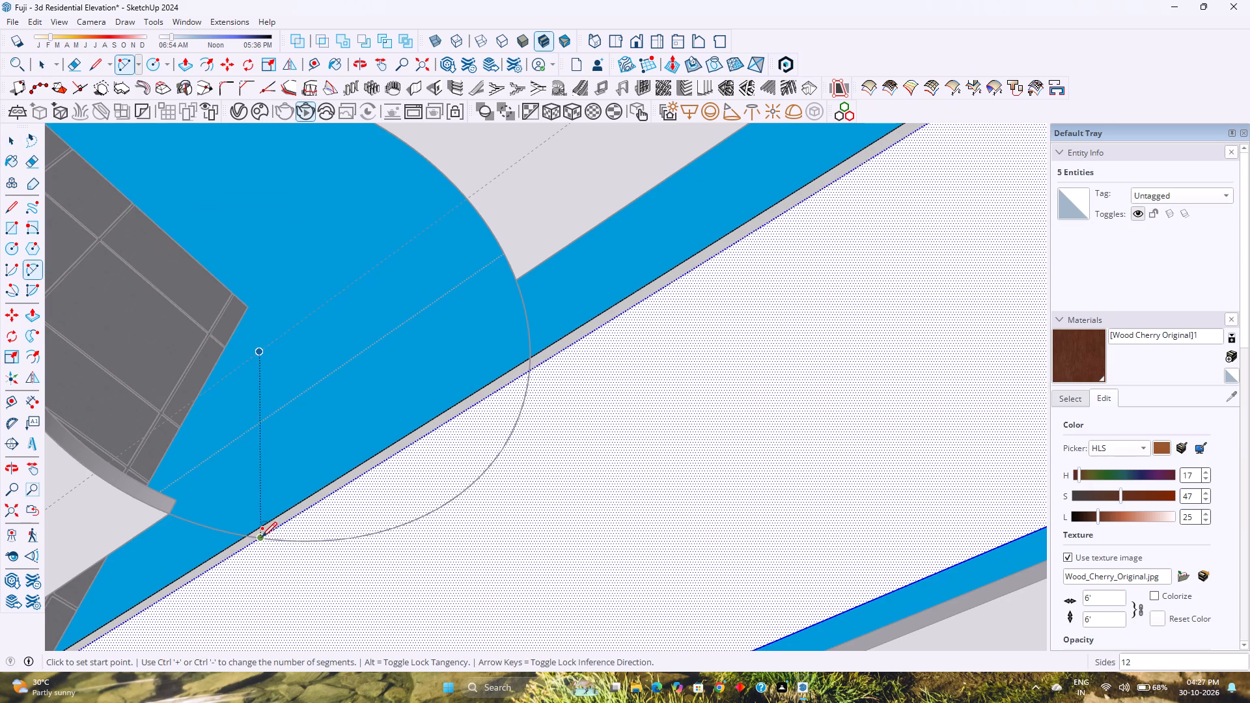
left_click(260, 537)
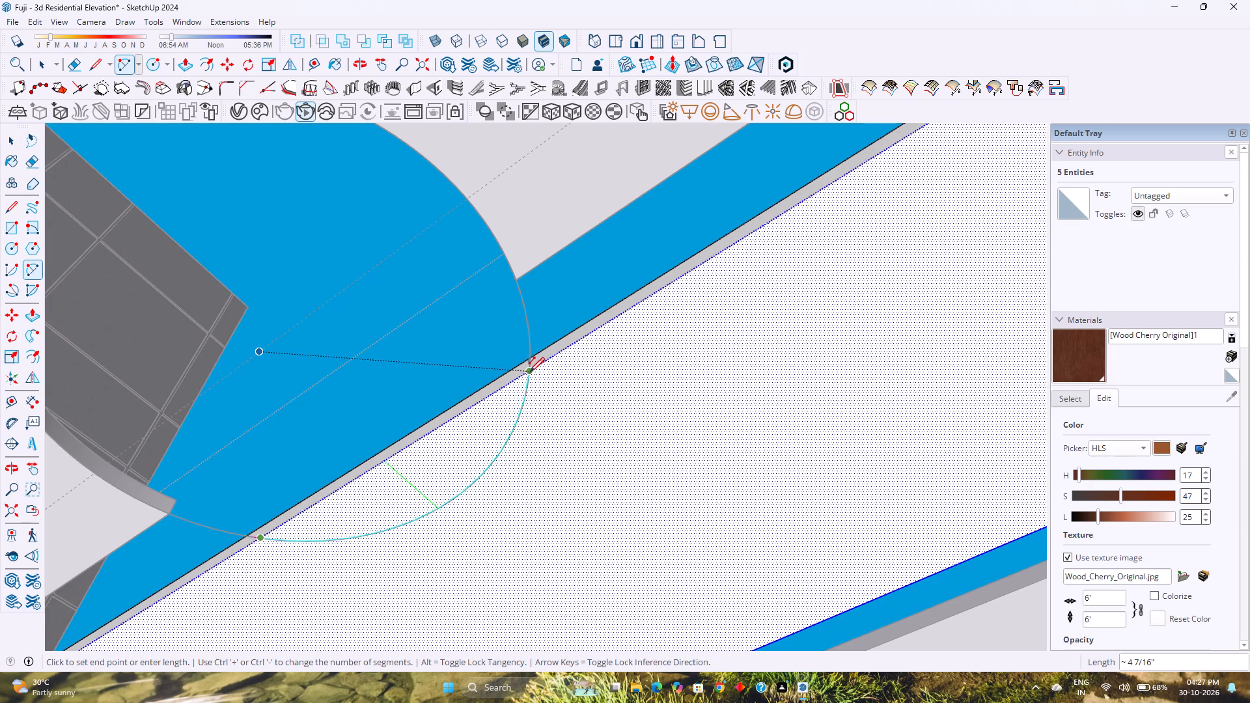
left_click(531, 371)
left_click(434, 509)
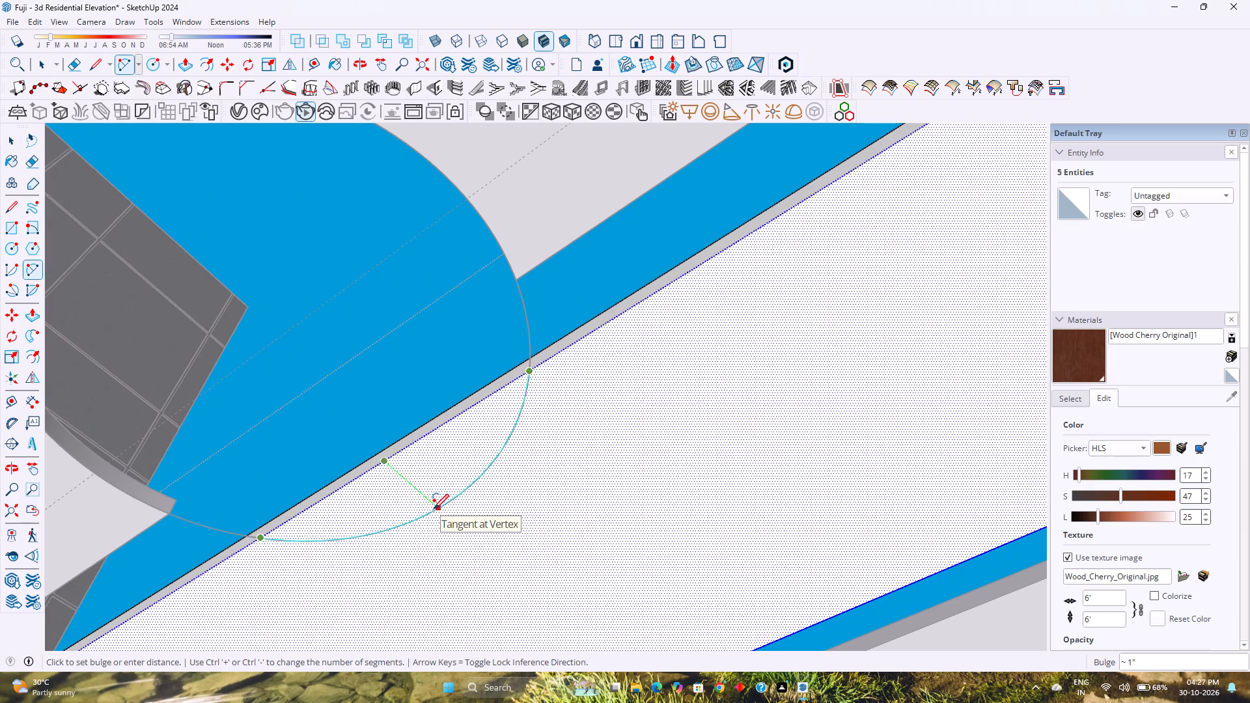
key("space")
Close the arc with a line about 4 7/16" long along the louvre's edge and select the enclosed face.
key("l")
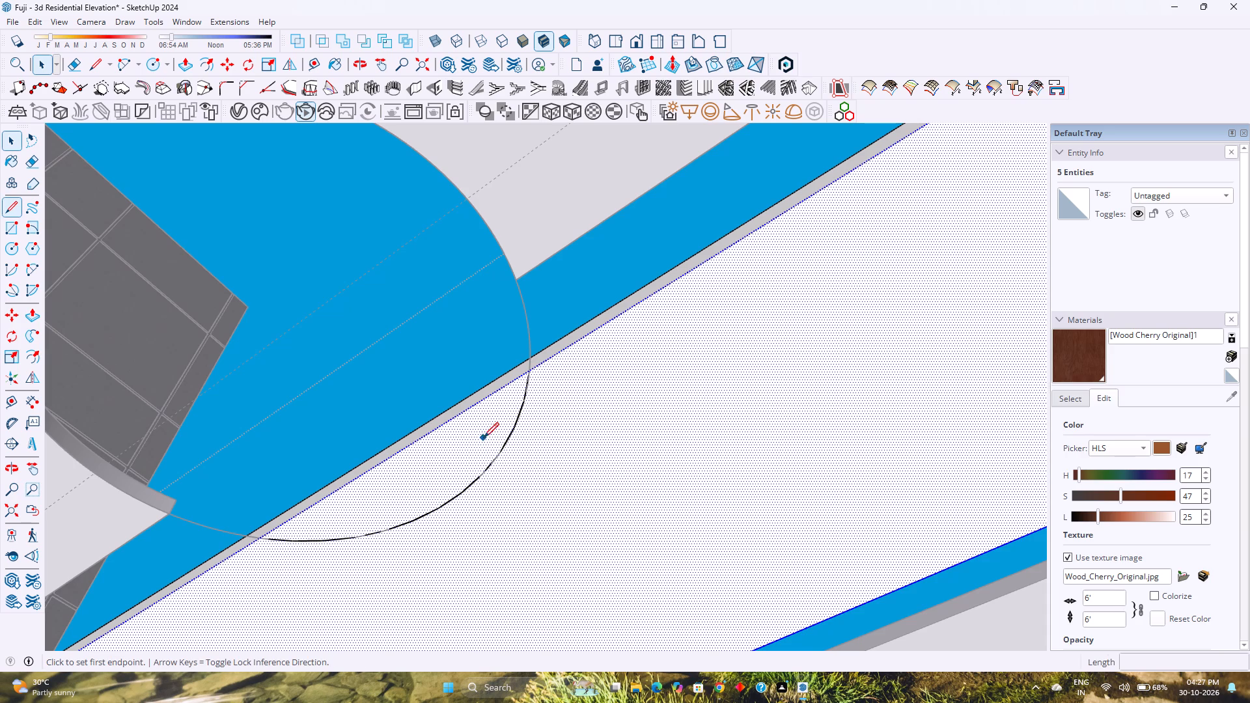
left_click(531, 372)
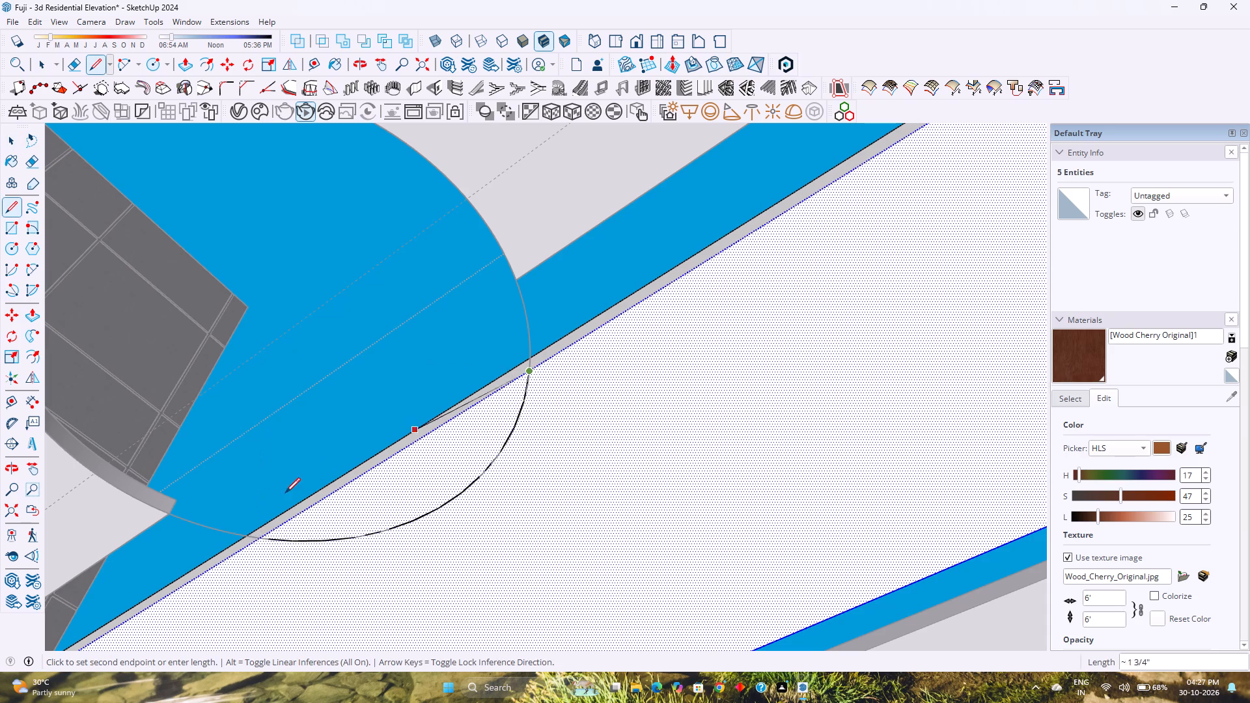
left_click(260, 538)
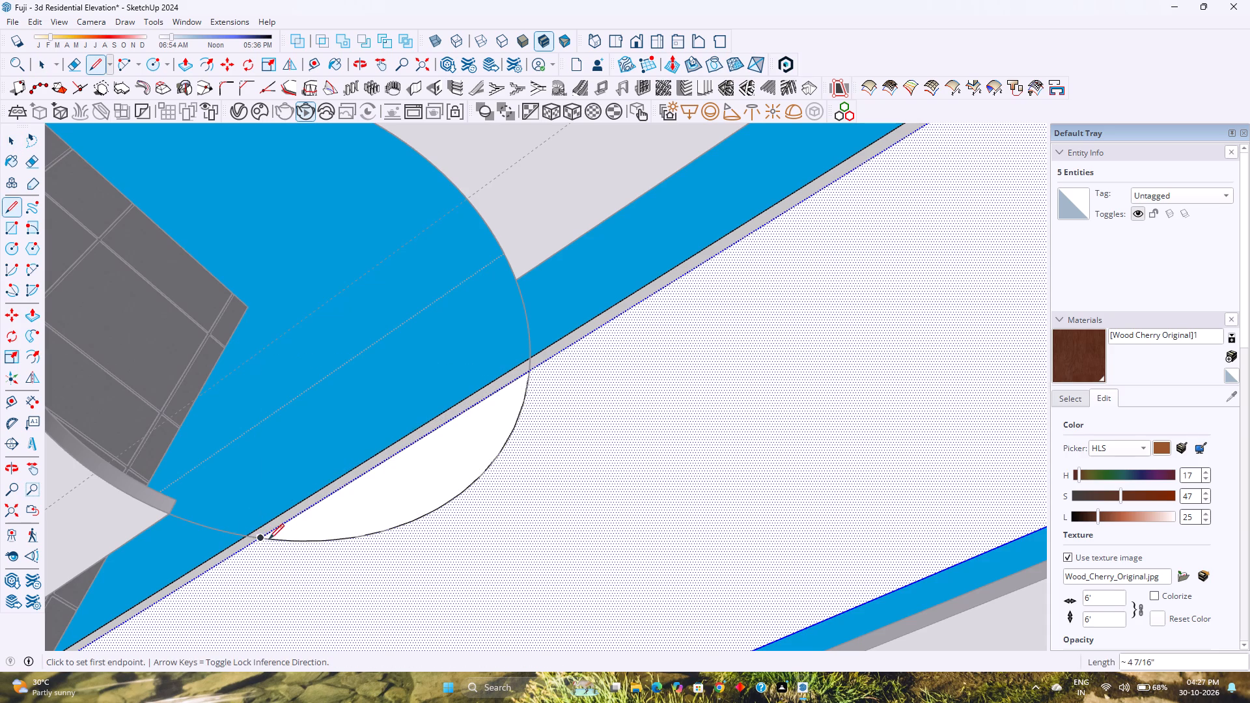
key("space")
left_click(337, 518)
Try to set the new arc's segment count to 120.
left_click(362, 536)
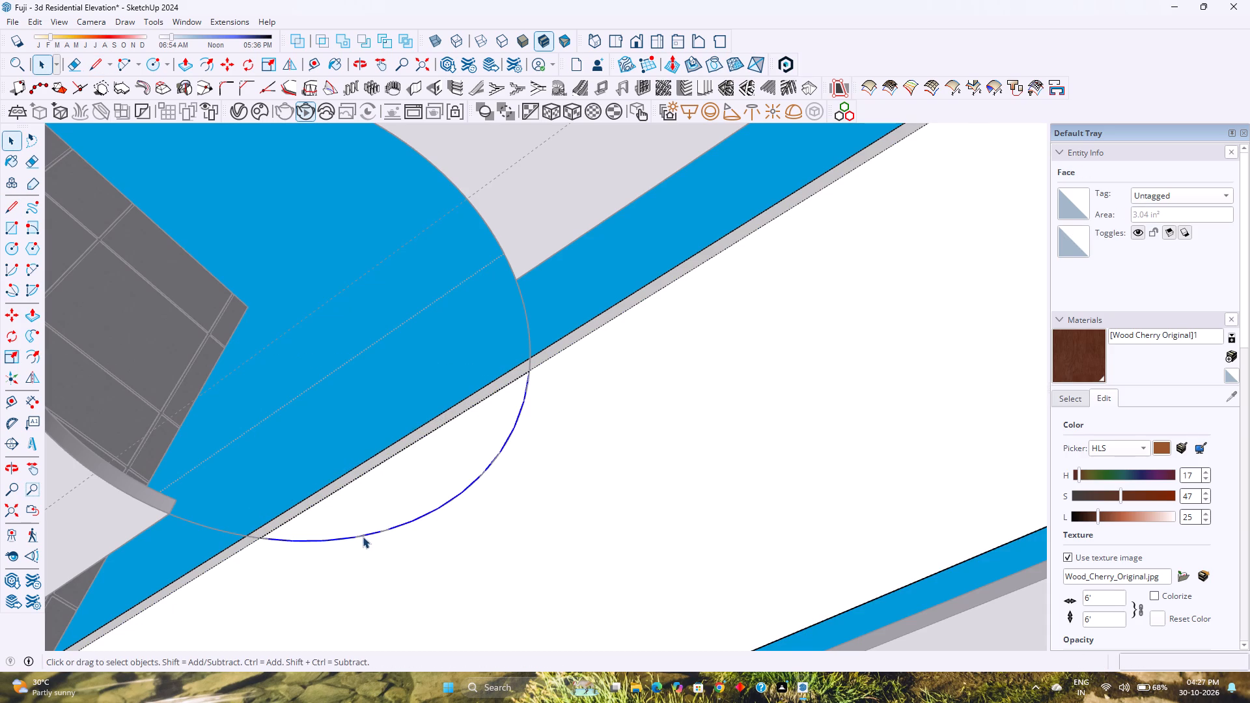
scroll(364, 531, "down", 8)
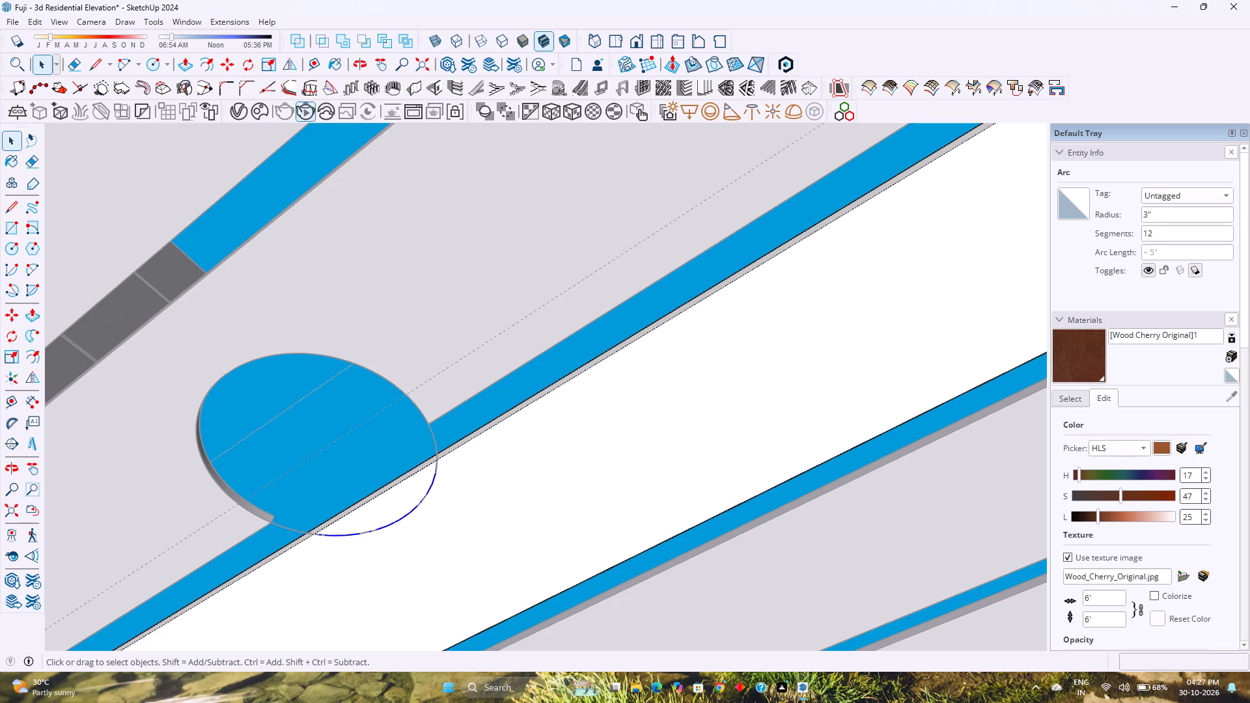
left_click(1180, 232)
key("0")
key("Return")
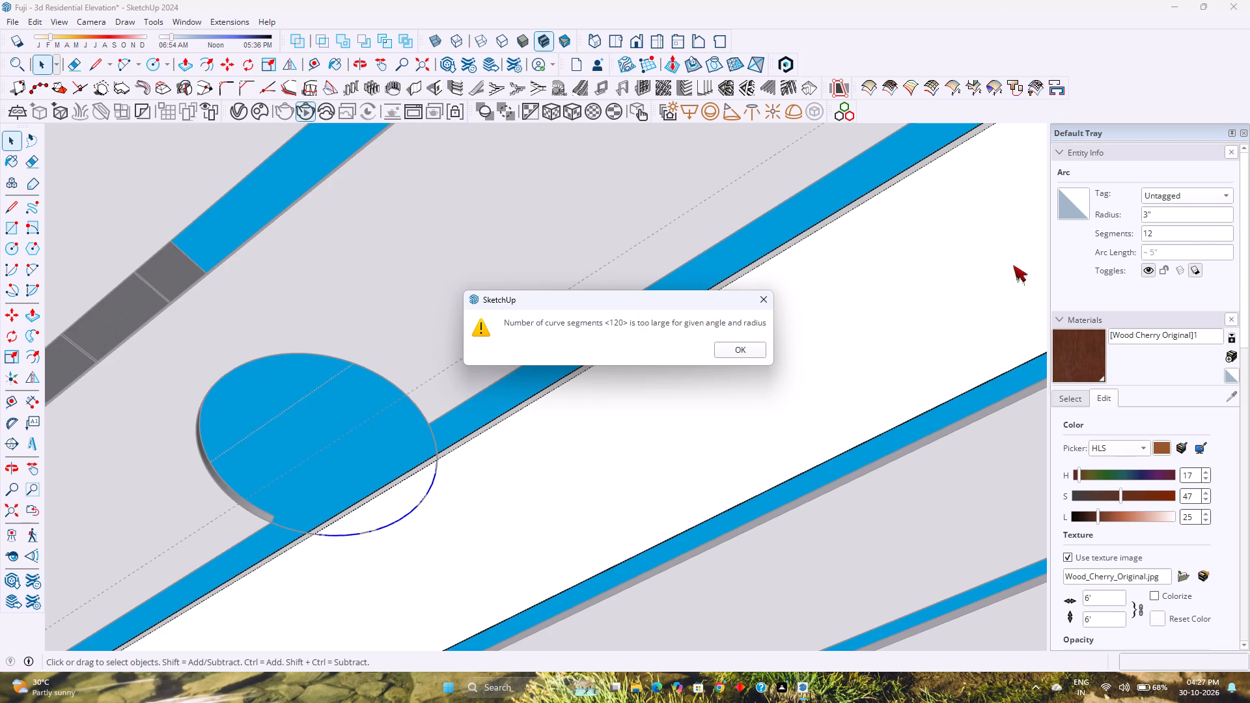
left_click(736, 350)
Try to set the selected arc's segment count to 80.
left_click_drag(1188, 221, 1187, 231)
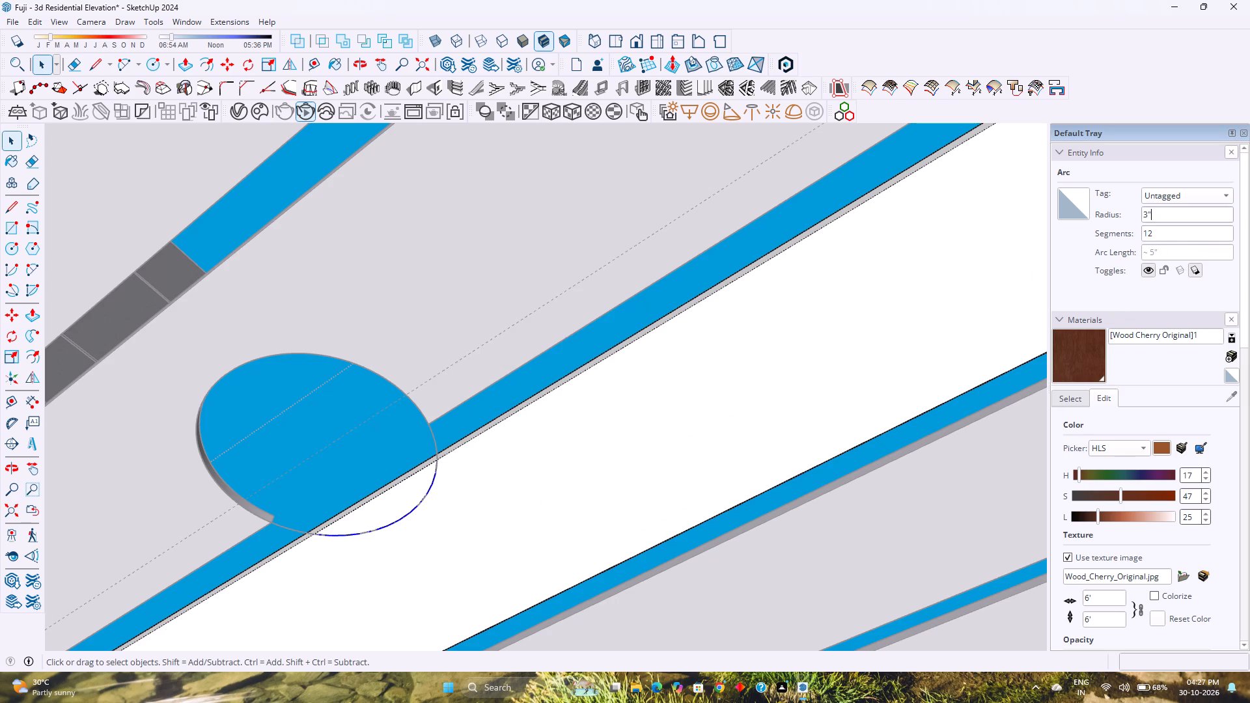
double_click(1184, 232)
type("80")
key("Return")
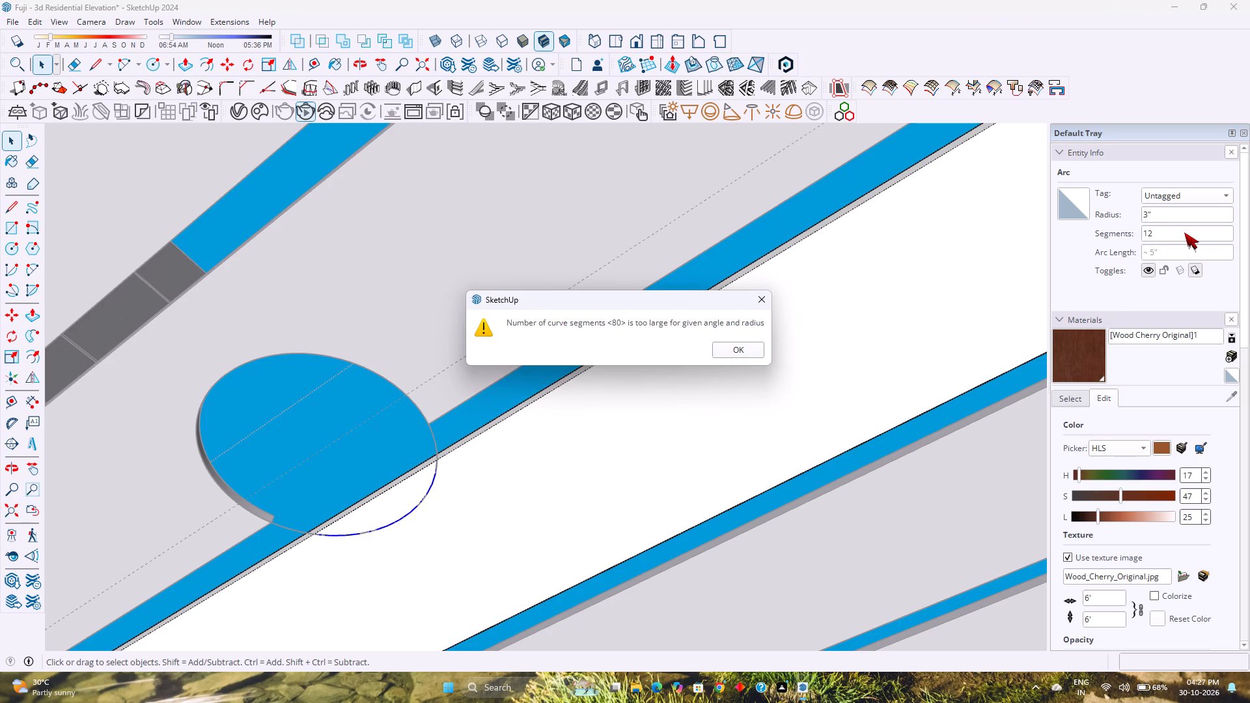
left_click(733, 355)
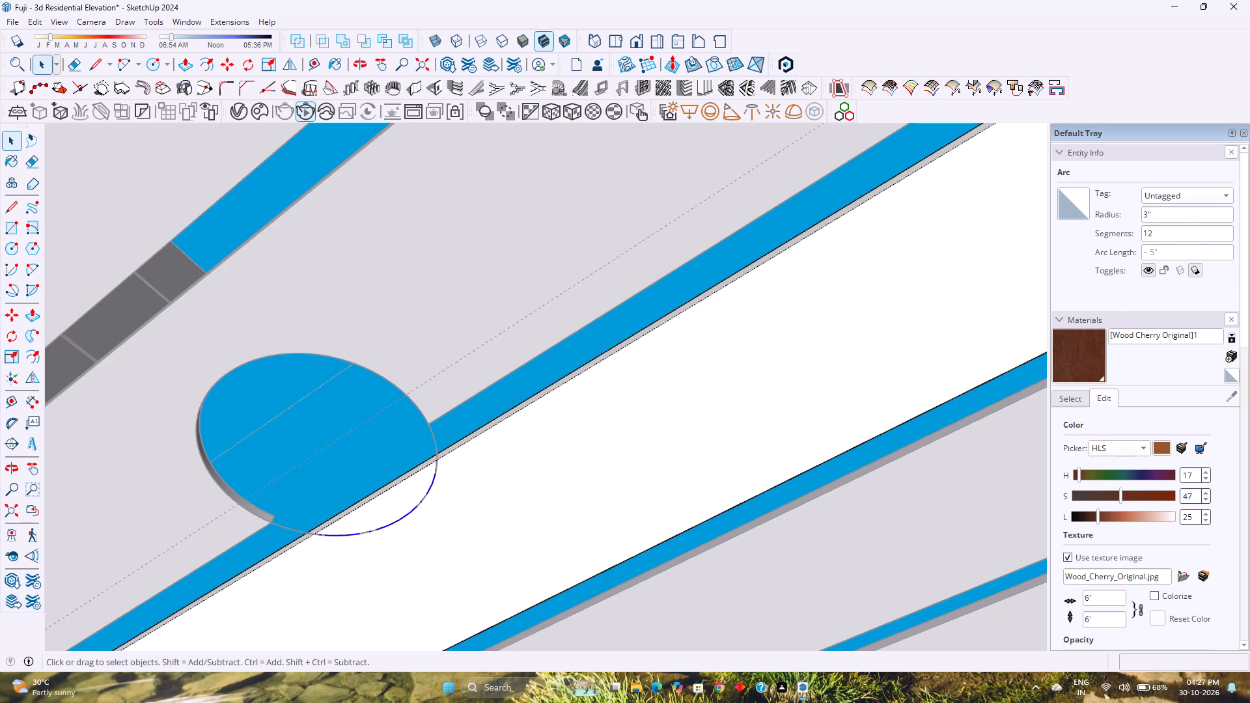
Set the arc's segment count to 60.
double_click(1195, 230)
type("60")
key("Return")
Copy the arc-shaped face and its edges 20' along the louvre to the farthest light circle, dividing the span into 3 equal copies.
double_click(379, 521)
key("m")
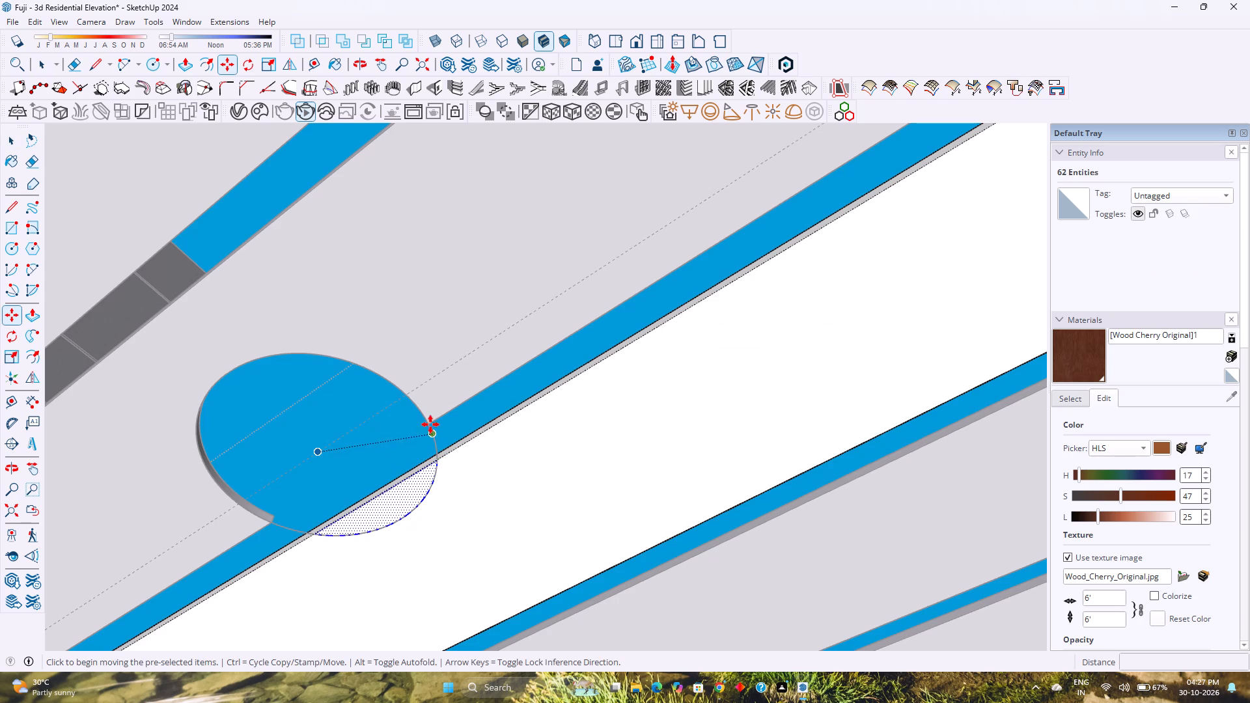
scroll(436, 463, "up", 7)
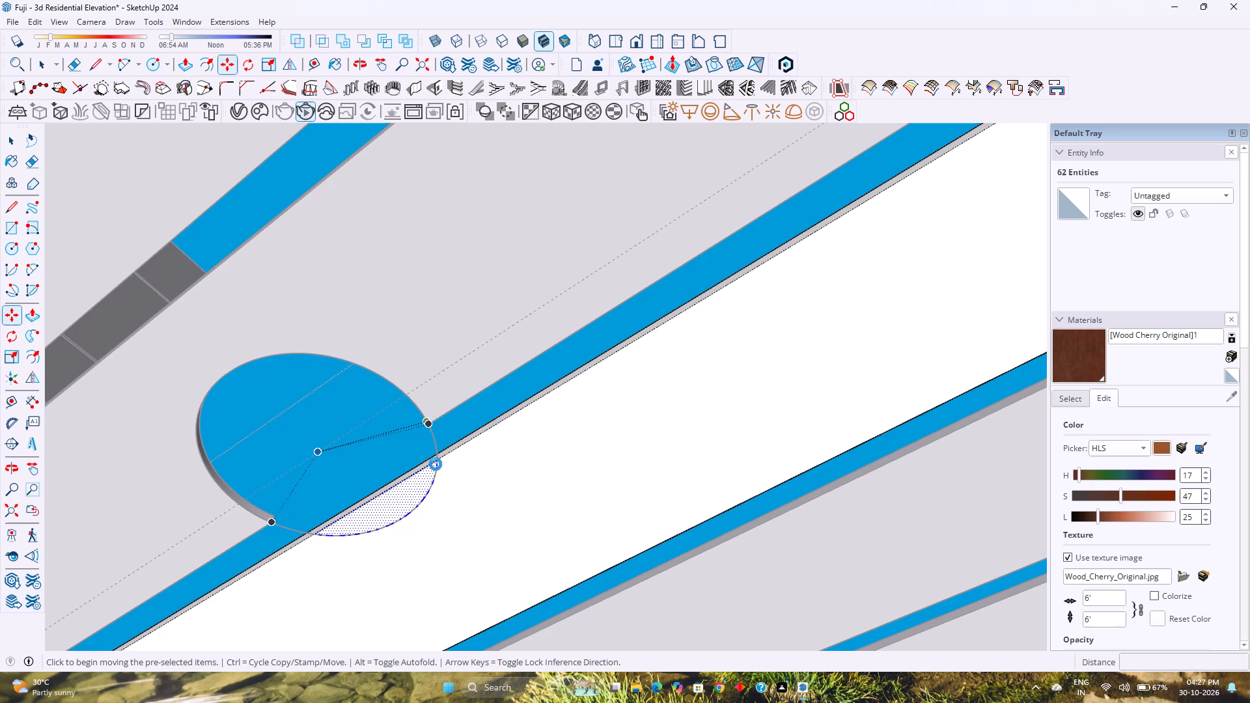
scroll(437, 464, "down", 3)
scroll(437, 464, "up", 1)
scroll(437, 464, "down", 3)
scroll(437, 464, "up", 8)
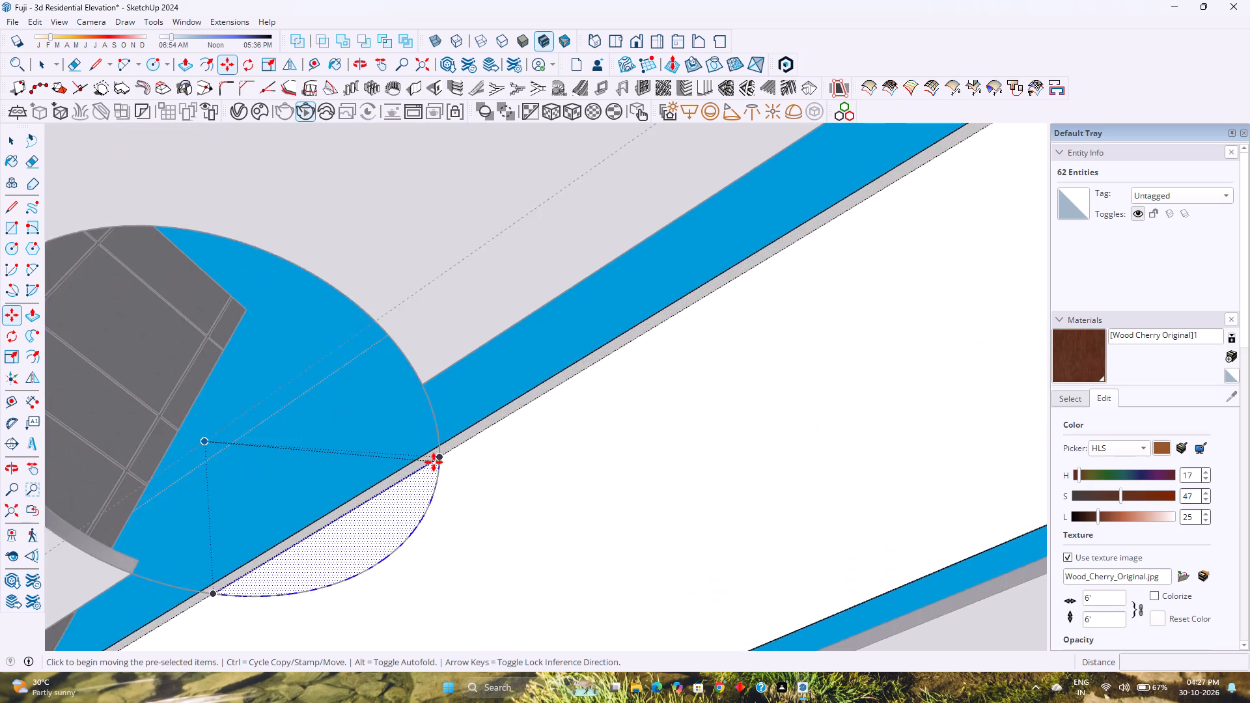
scroll(434, 462, "up", 4)
left_click(441, 457)
scroll(443, 456, "down", 12)
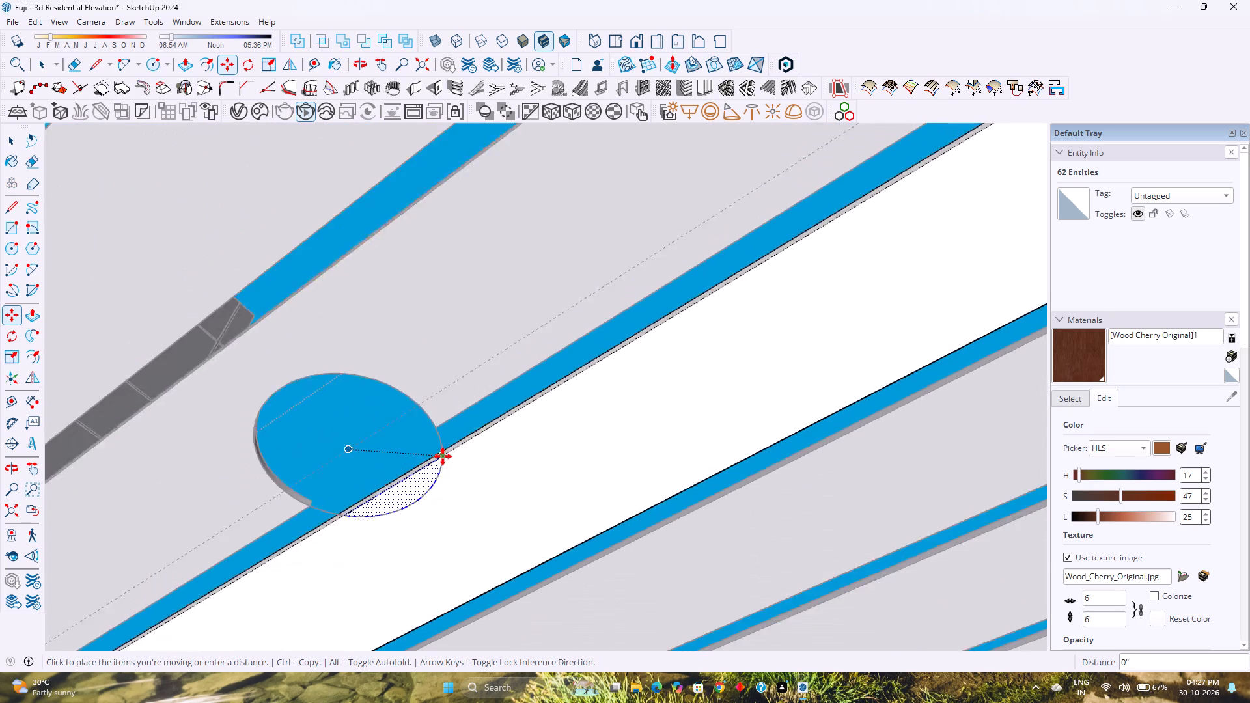
scroll(443, 456, "down", 20)
middle_click_drag(496, 441, 371, 526, "shift")
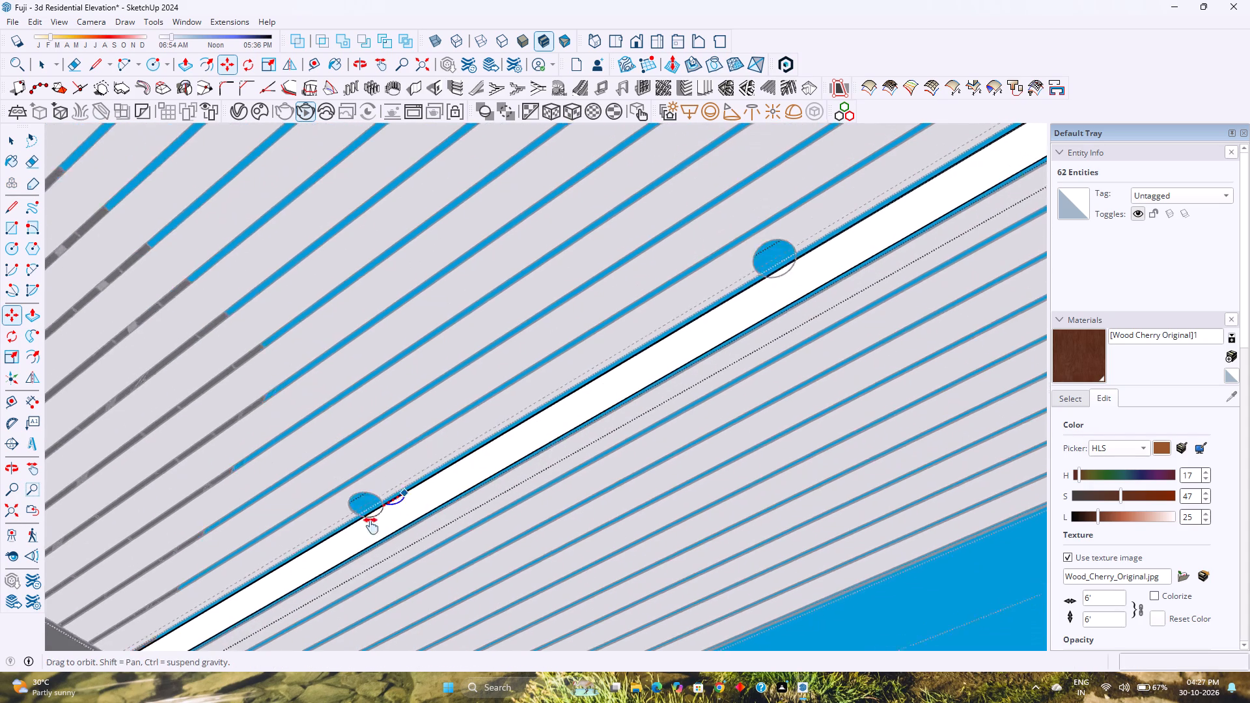
middle_click_drag(371, 526, 335, 546, "shift")
scroll(568, 409, "down", 3)
middle_click_drag(592, 404, 415, 543, "shift")
middle_click(415, 543, "shift")
scroll(417, 521, "down", 2)
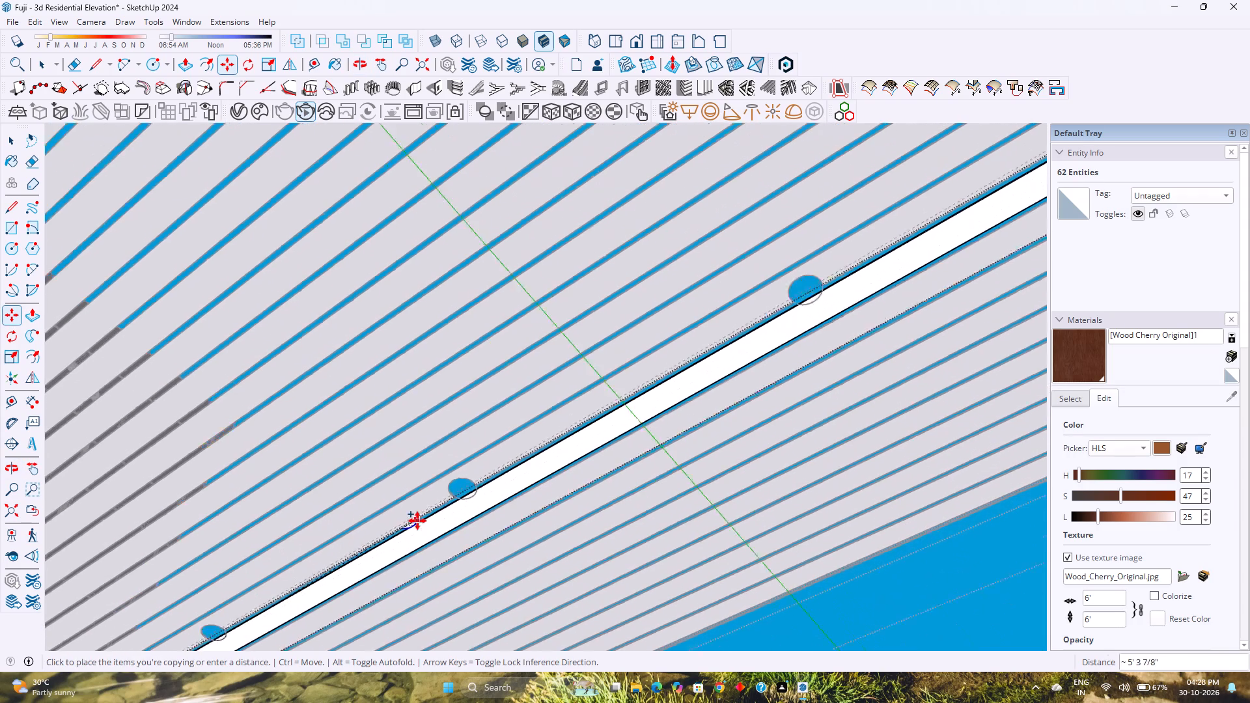
scroll(417, 521, "down", 9)
scroll(715, 351, "up", 2)
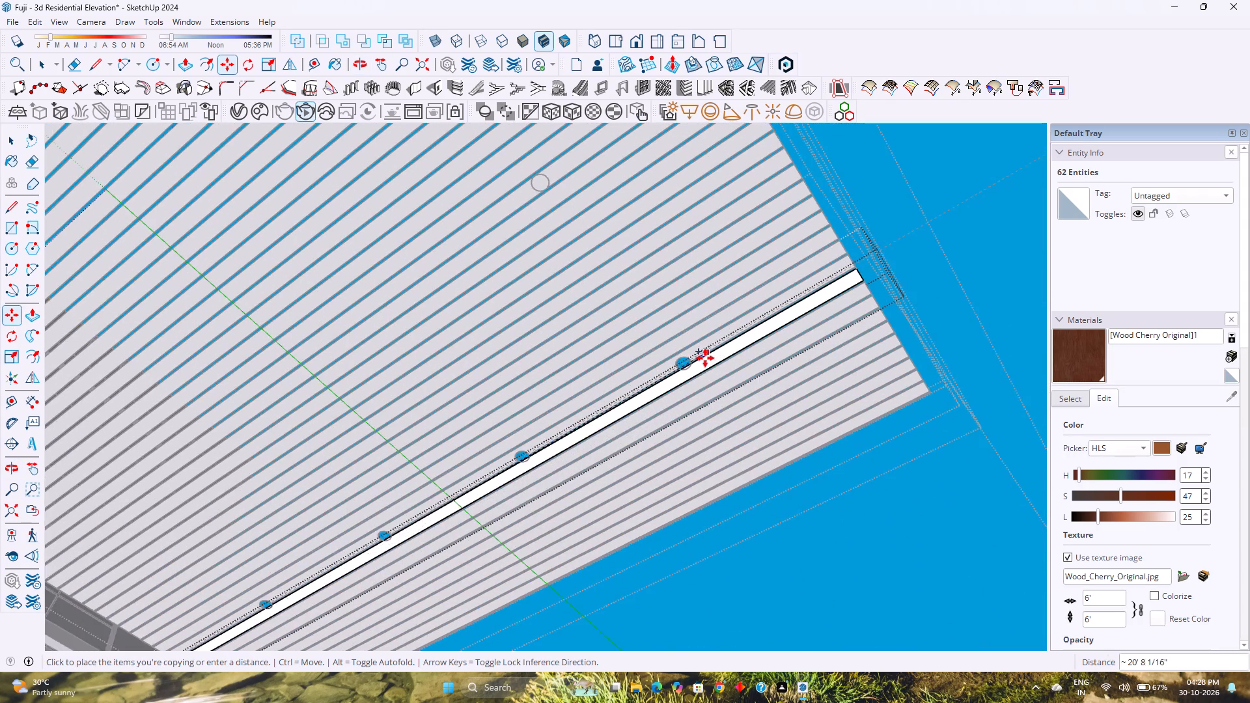
scroll(698, 362, "up", 20)
scroll(698, 362, "up", 5)
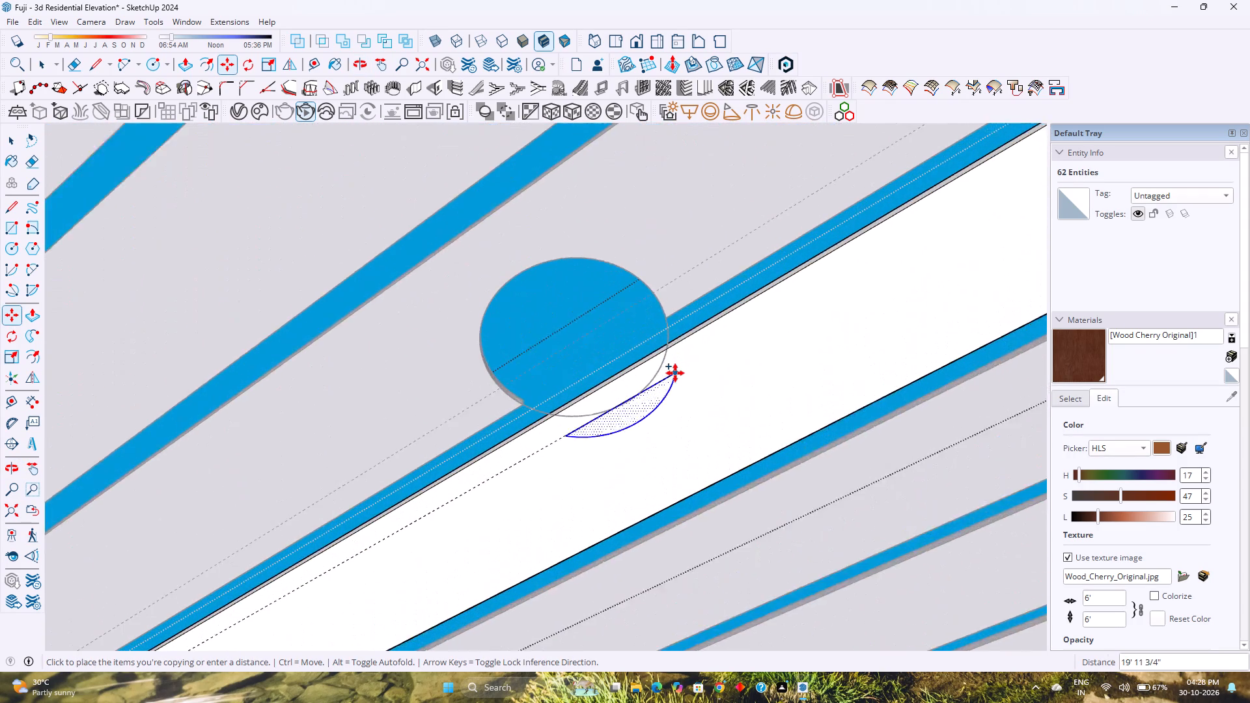
scroll(675, 373, "up", 1)
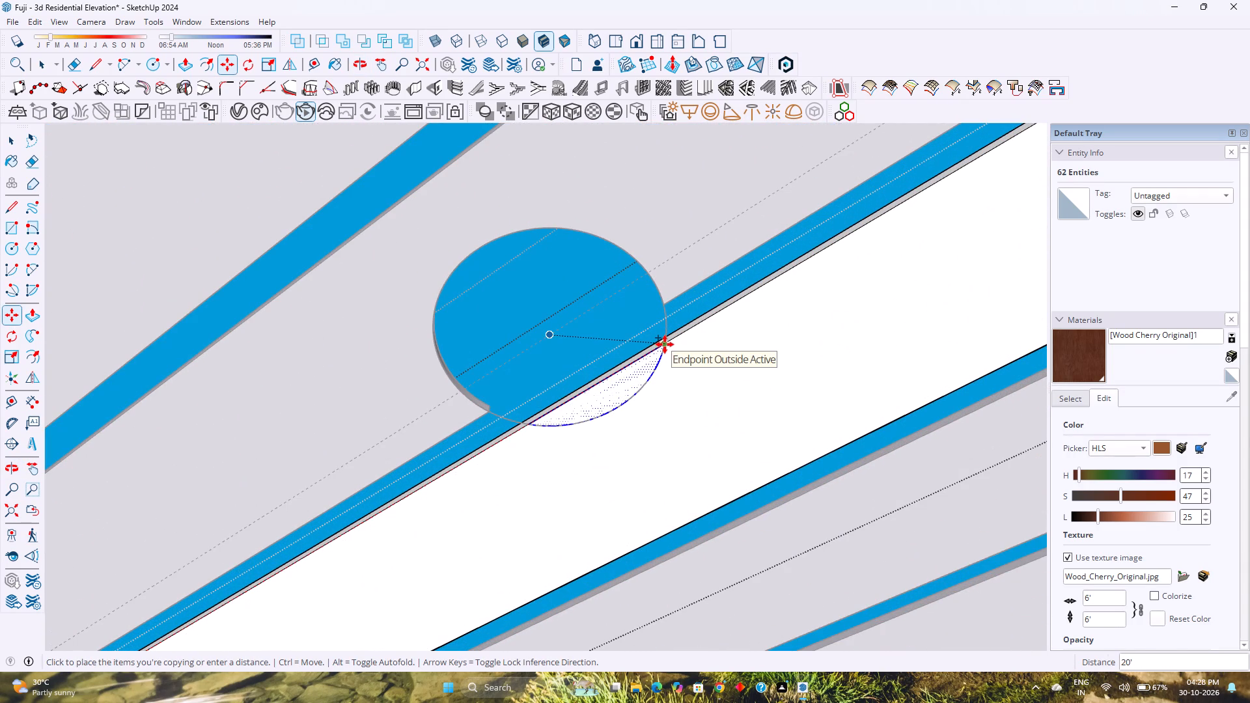
left_click(665, 344)
key("asterisk")
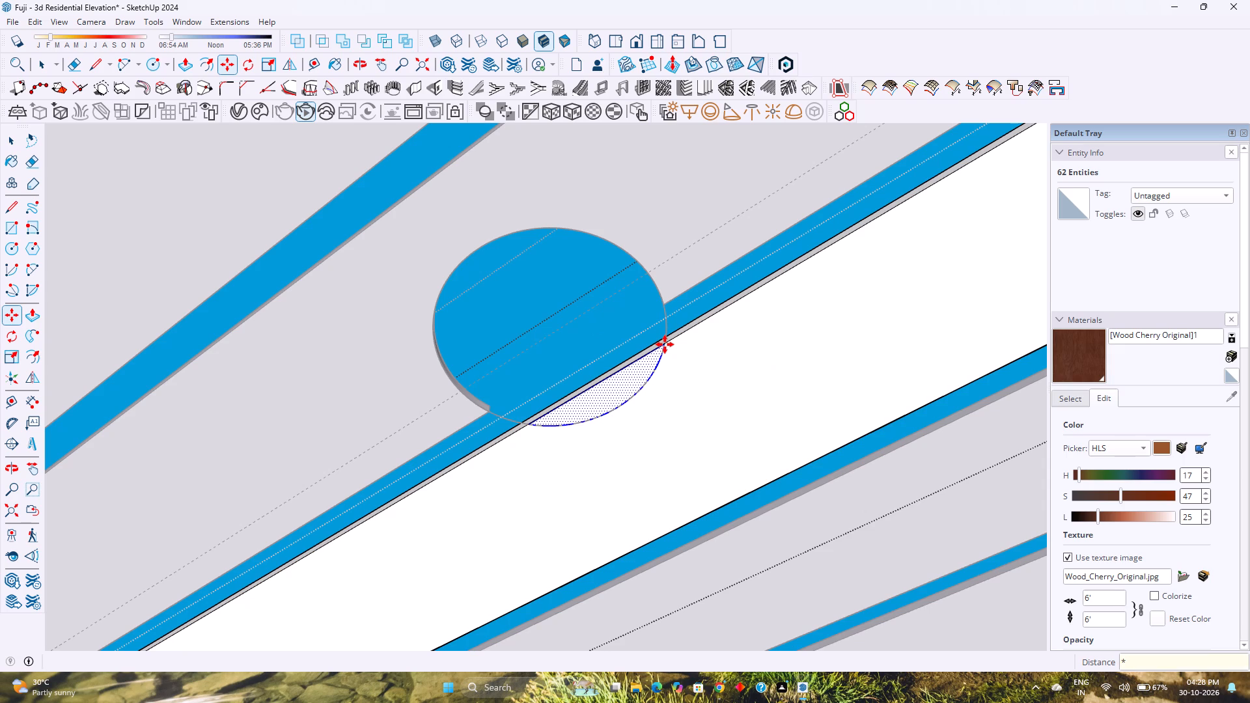
key("BackSpace")
type("/3")
key("Return")
Push/Pull the arc-shaped faces at the farthest light circle and the one beside it, repeating the previous distance.
scroll(660, 350, "down", 14)
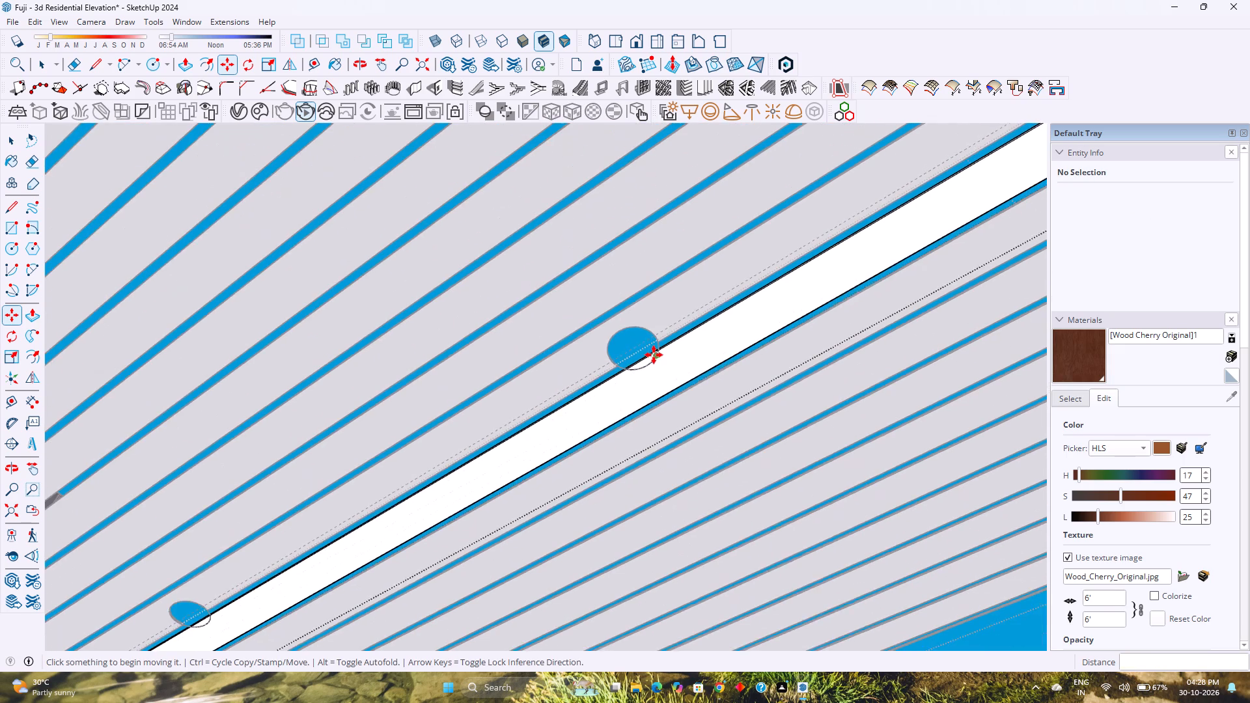
scroll(654, 355, "down", 3)
key("p")
scroll(649, 358, "up", 4)
double_click(649, 358)
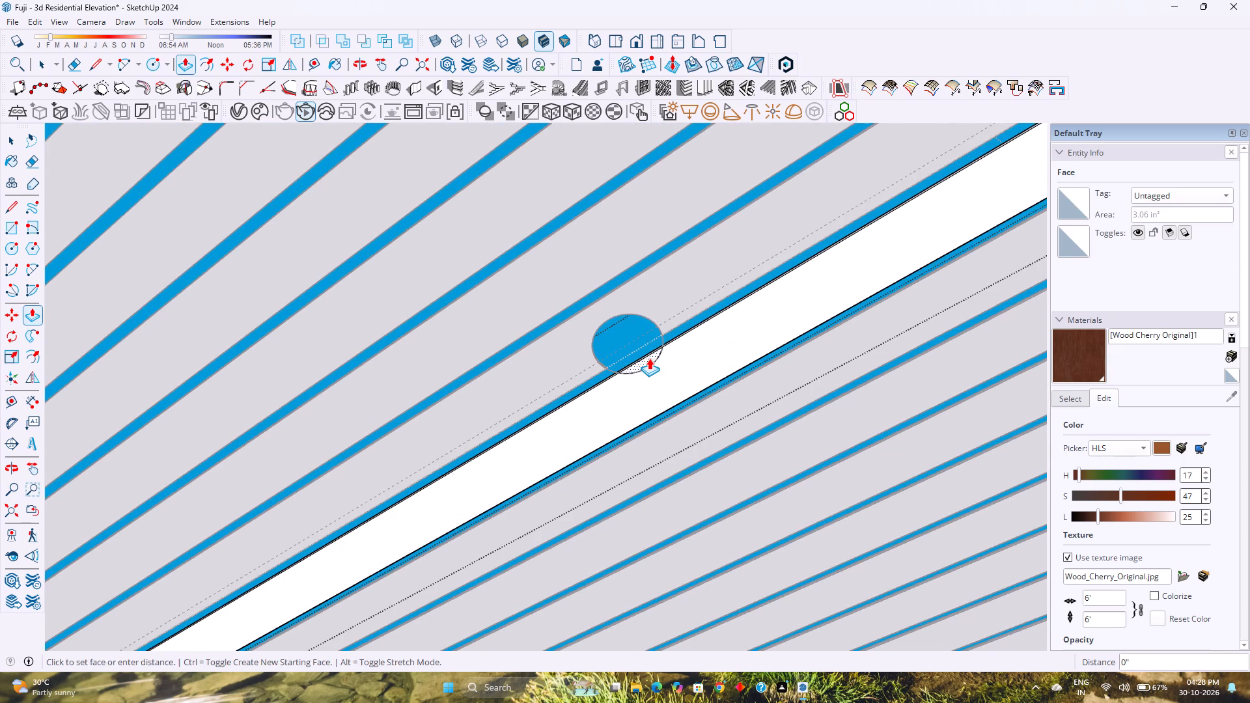
scroll(649, 358, "down", 5)
scroll(643, 361, "up", 8)
scroll(641, 361, "down", 3)
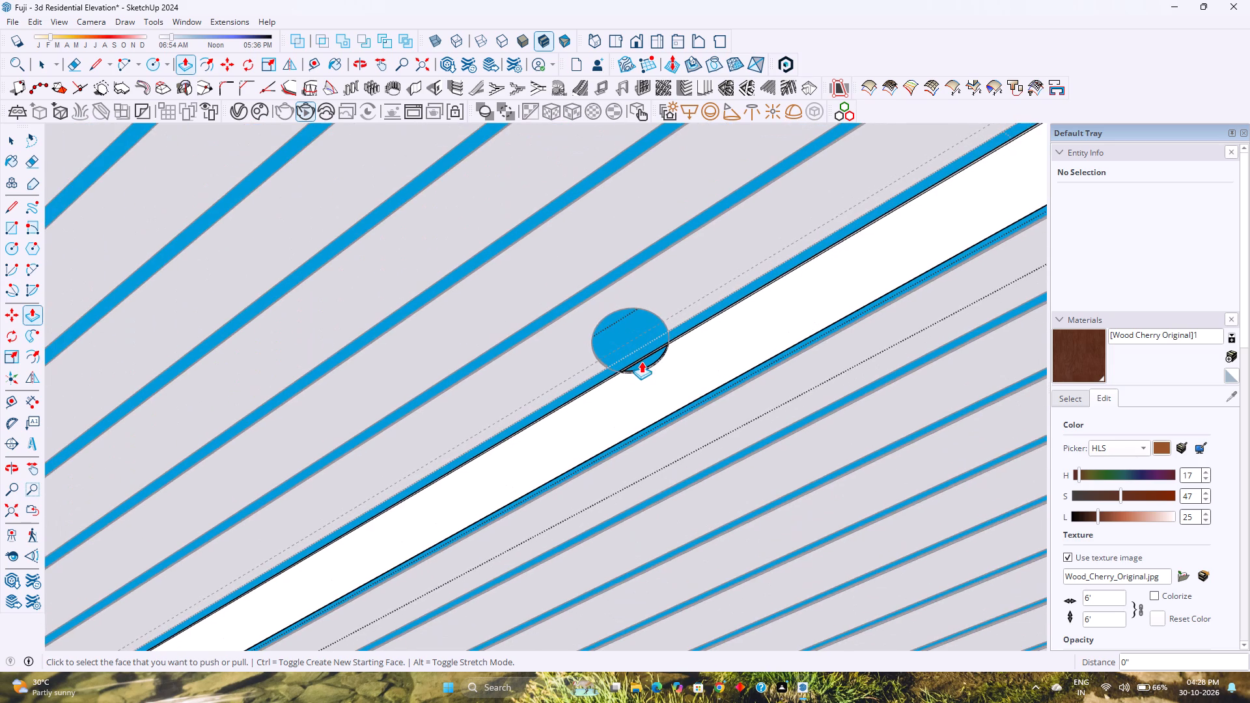
middle_click_drag(468, 402, 787, 283, "shift")
middle_click(796, 280, "shift")
scroll(779, 292, "down", 2)
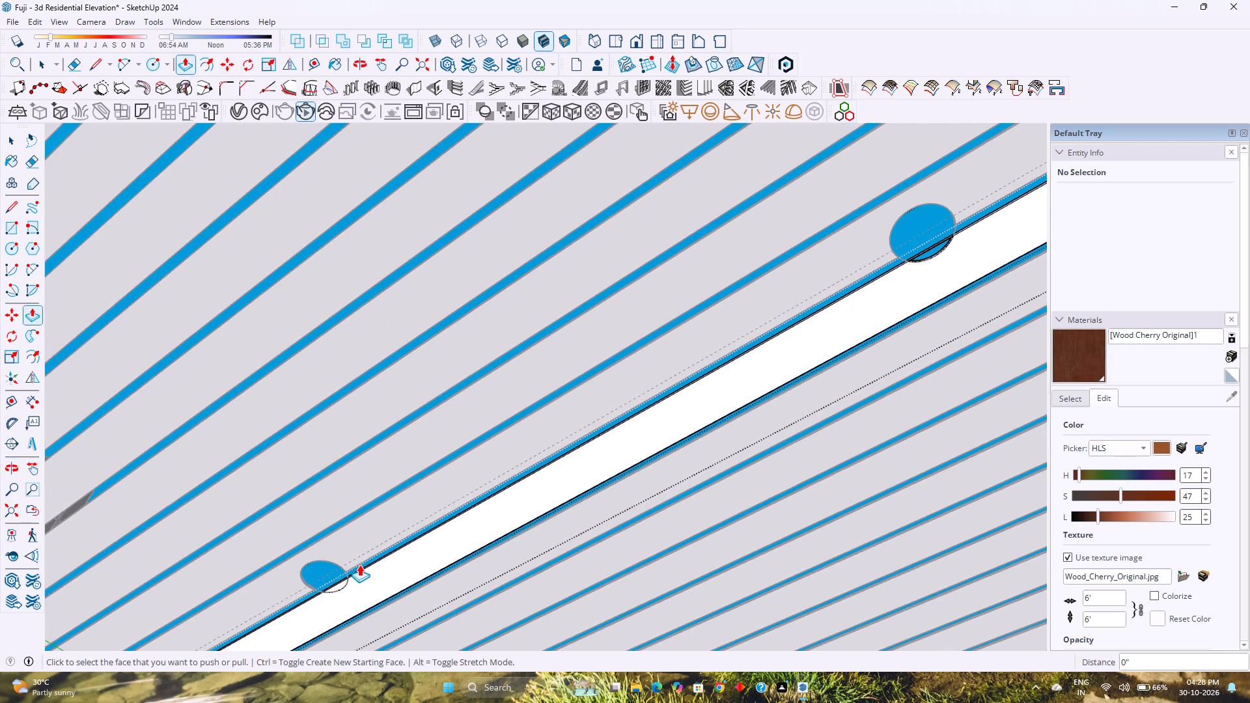
scroll(359, 567, "up", 9)
double_click(326, 597)
Push the arc-shaped face at the third light circle from the far end by 0.25" to cut its opening.
scroll(329, 594, "down", 4)
middle_click_drag(335, 588, 430, 525, "shift")
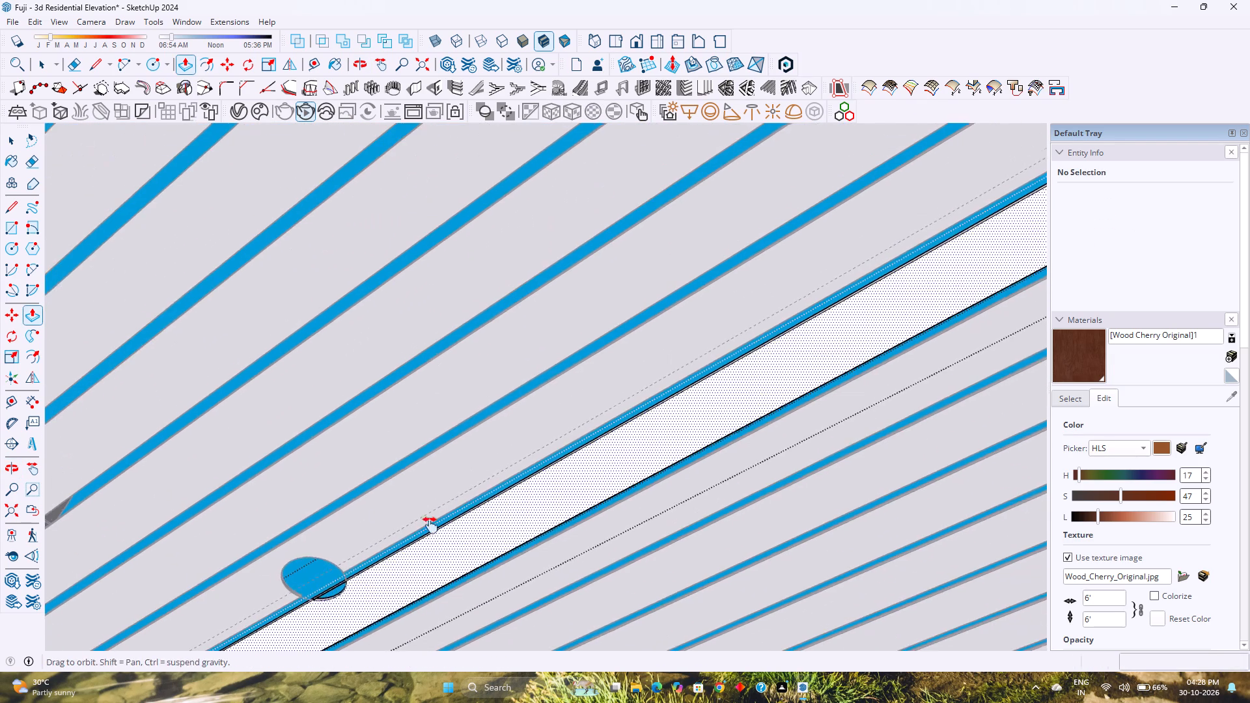
middle_click_drag(430, 525, 499, 480, "shift")
middle_click(514, 473, "shift")
scroll(530, 462, "down", 5)
middle_click_drag(318, 550, 600, 411, "shift")
scroll(402, 563, "up", 8)
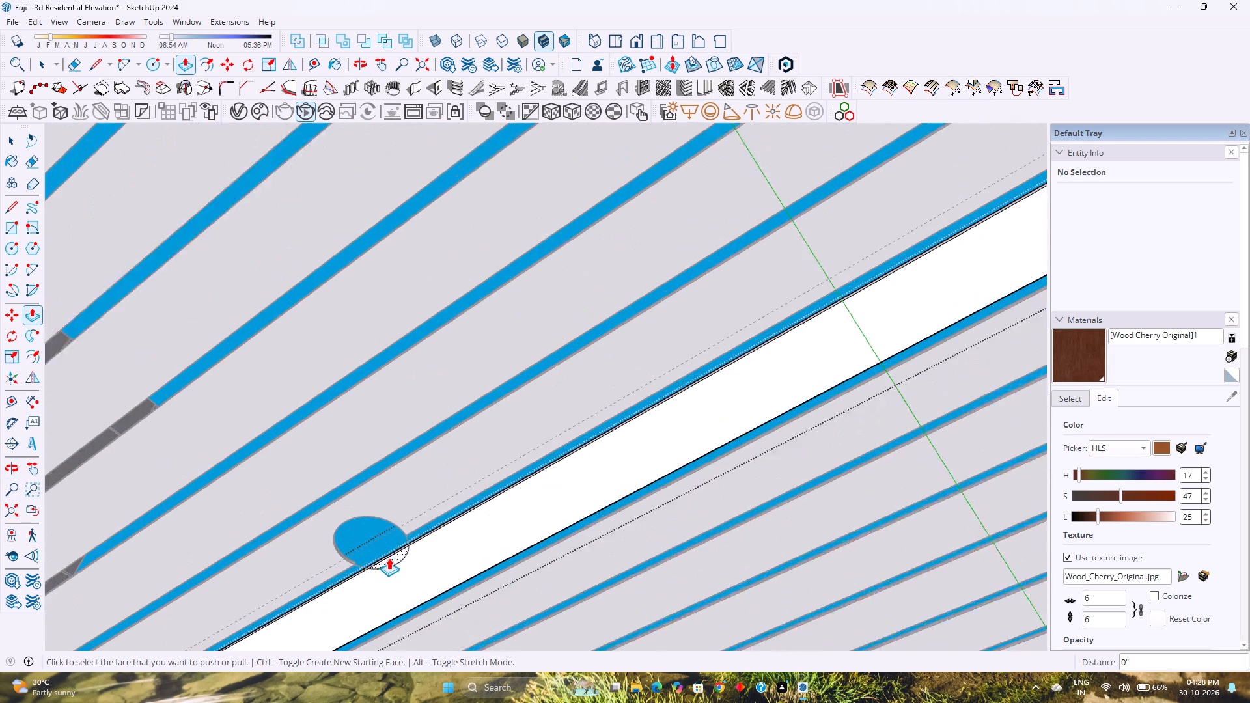
scroll(389, 558, "up", 1)
double_click(389, 556)
key("ctrl+z")
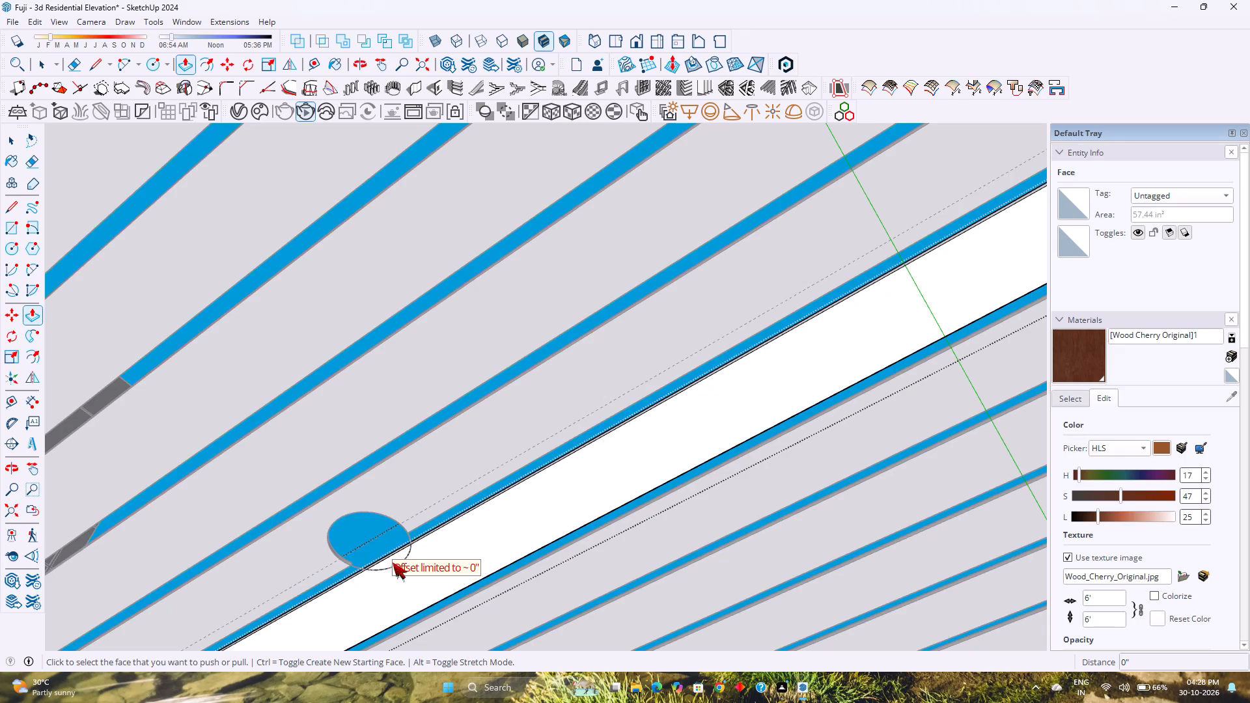
left_click(386, 561)
type("0.25")
key("Return")
Repeat the 1/4" push on the arc-shaped face at the light circle nearest the building.
scroll(383, 549, "down", 8)
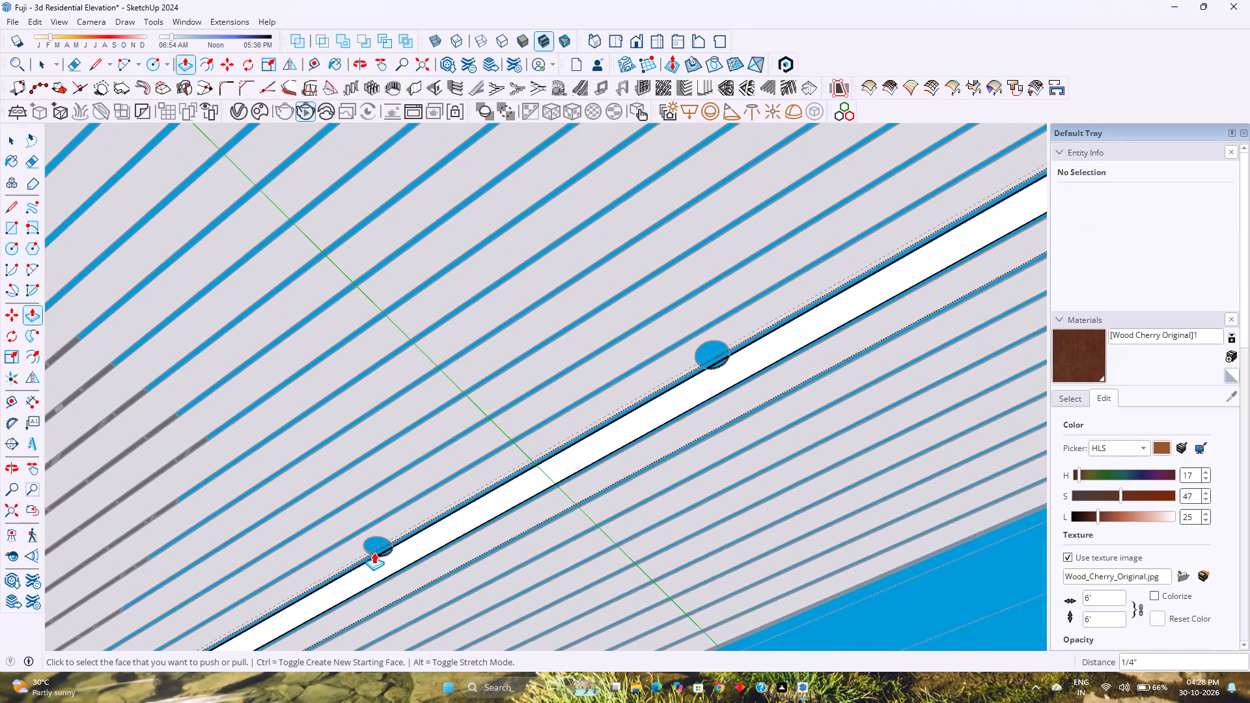
middle_click_drag(302, 587, 460, 505, "shift")
middle_click(460, 505, "shift")
scroll(281, 607, "up", 7)
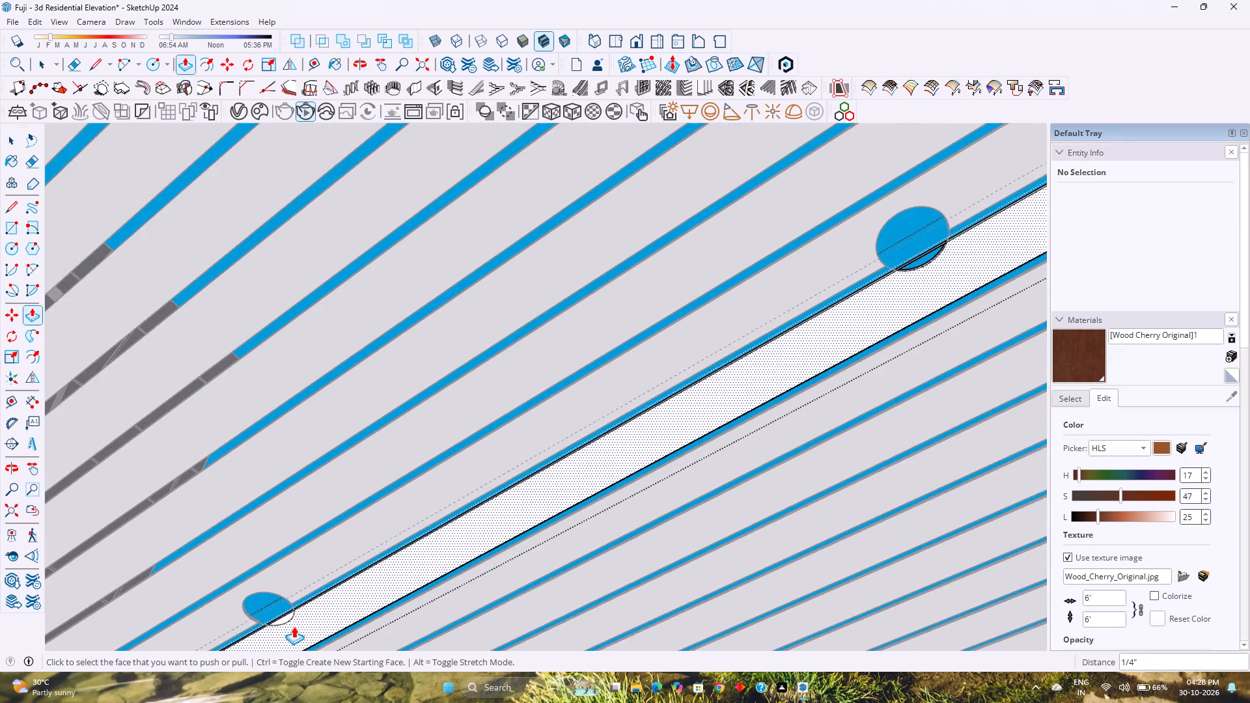
middle_click_drag(297, 616, 429, 514, "shift")
middle_click(433, 512, "shift")
scroll(419, 520, "up", 8)
double_click(411, 523)
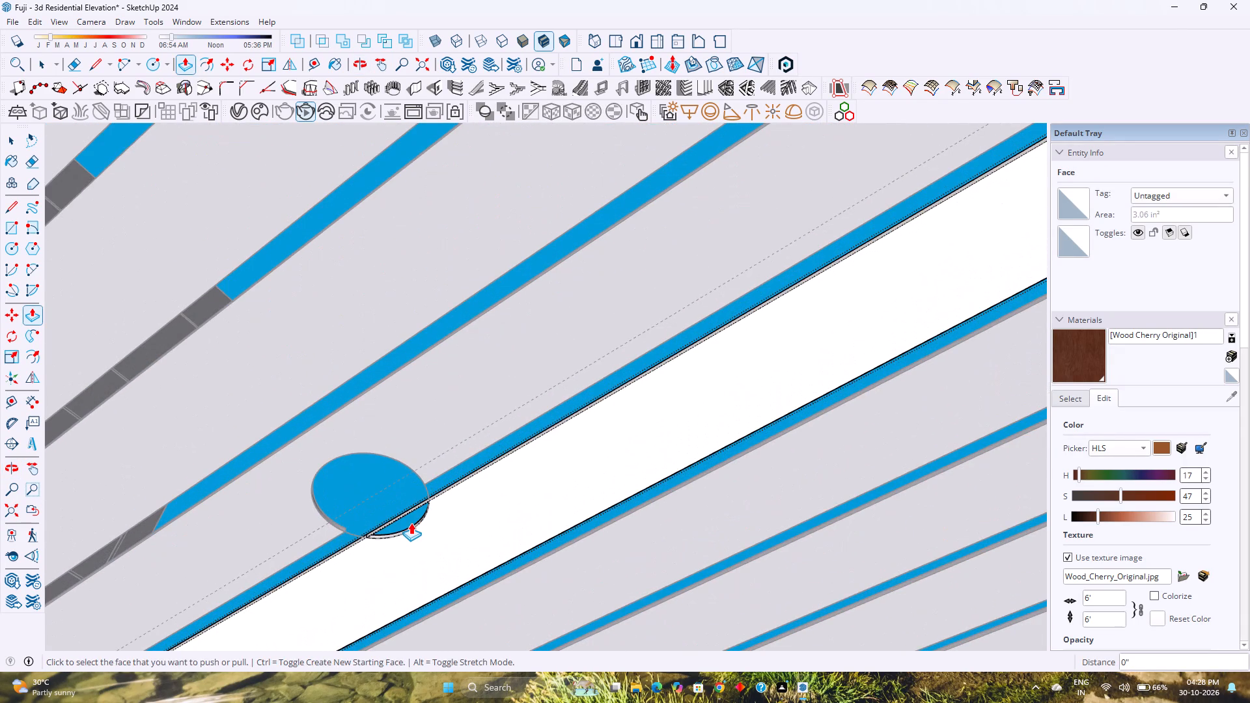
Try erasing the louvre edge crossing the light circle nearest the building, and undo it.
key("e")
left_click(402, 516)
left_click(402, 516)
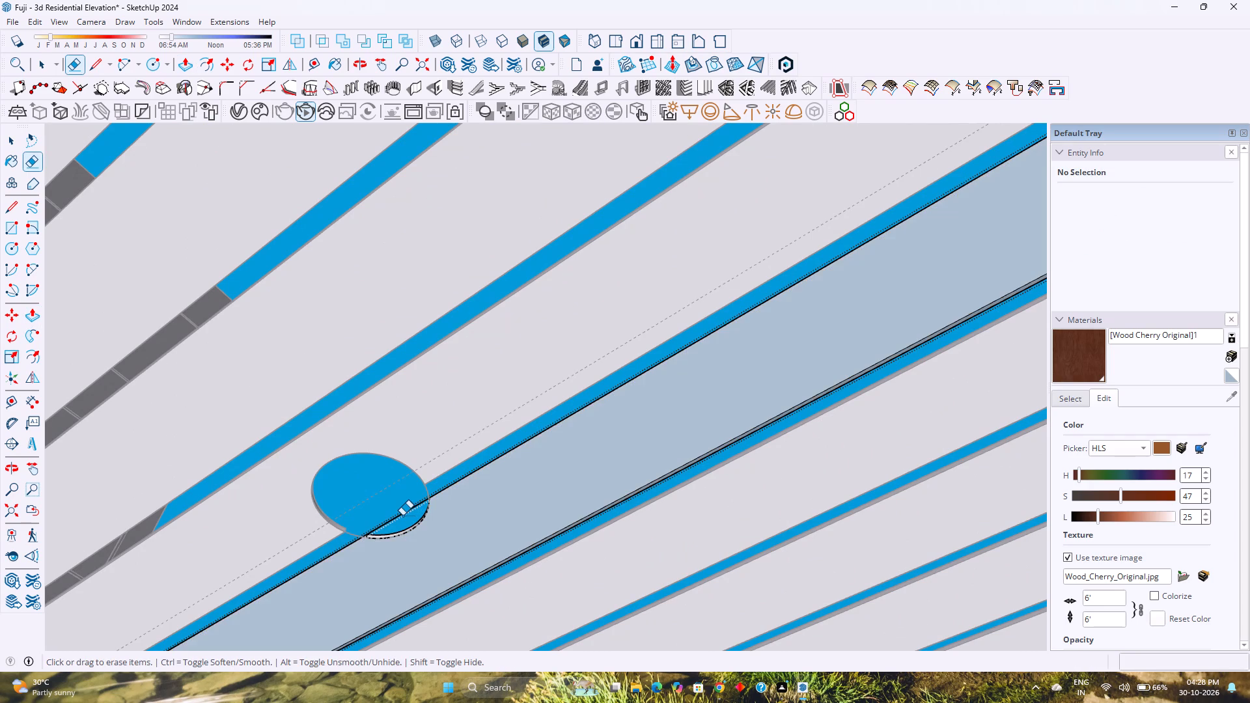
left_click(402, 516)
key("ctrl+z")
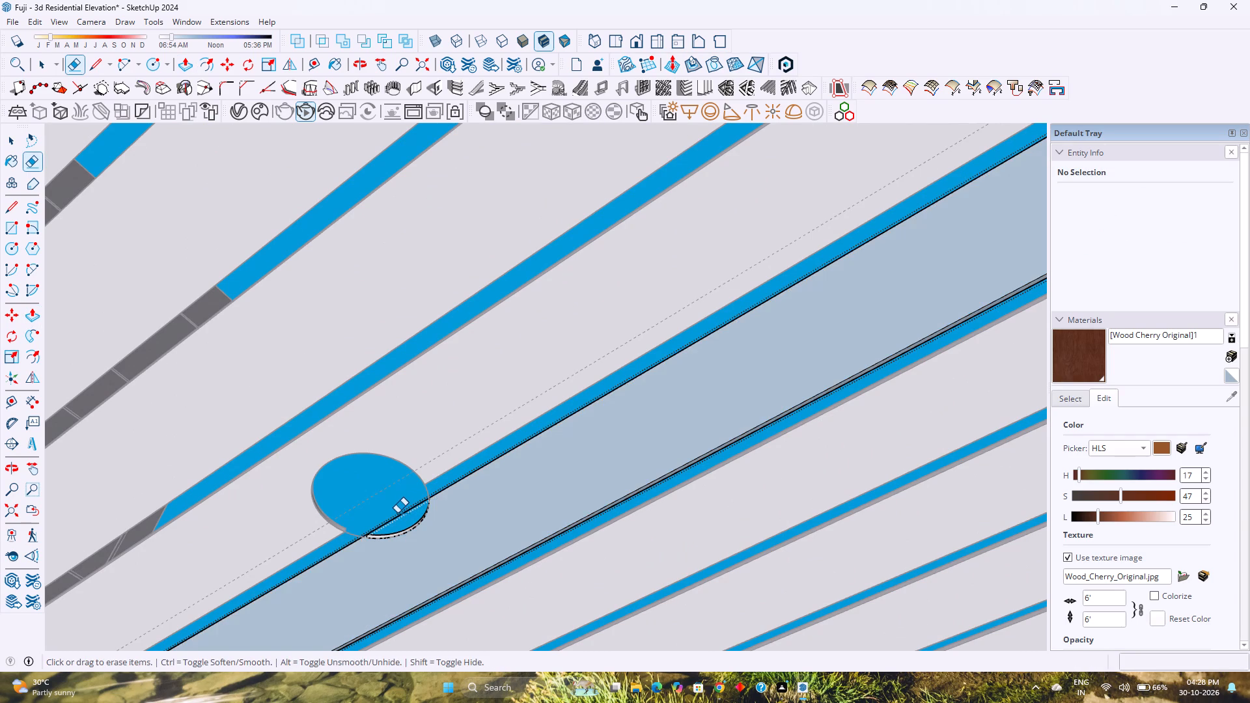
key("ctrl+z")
Soften the short vertical edge at one end of the arc opening, on the louvre's thin side face.
scroll(397, 513, "down", 4)
scroll(372, 527, "up", 6)
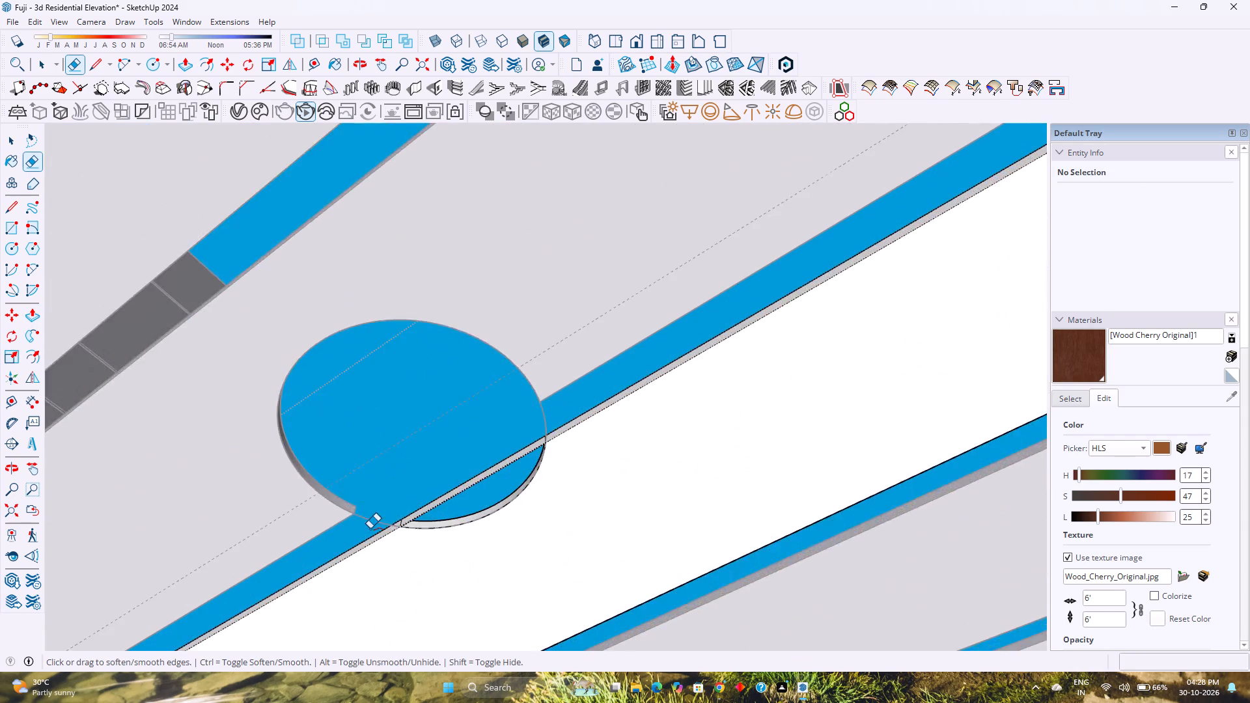
scroll(370, 529, "up", 12)
middle_click_drag(411, 529, 469, 678)
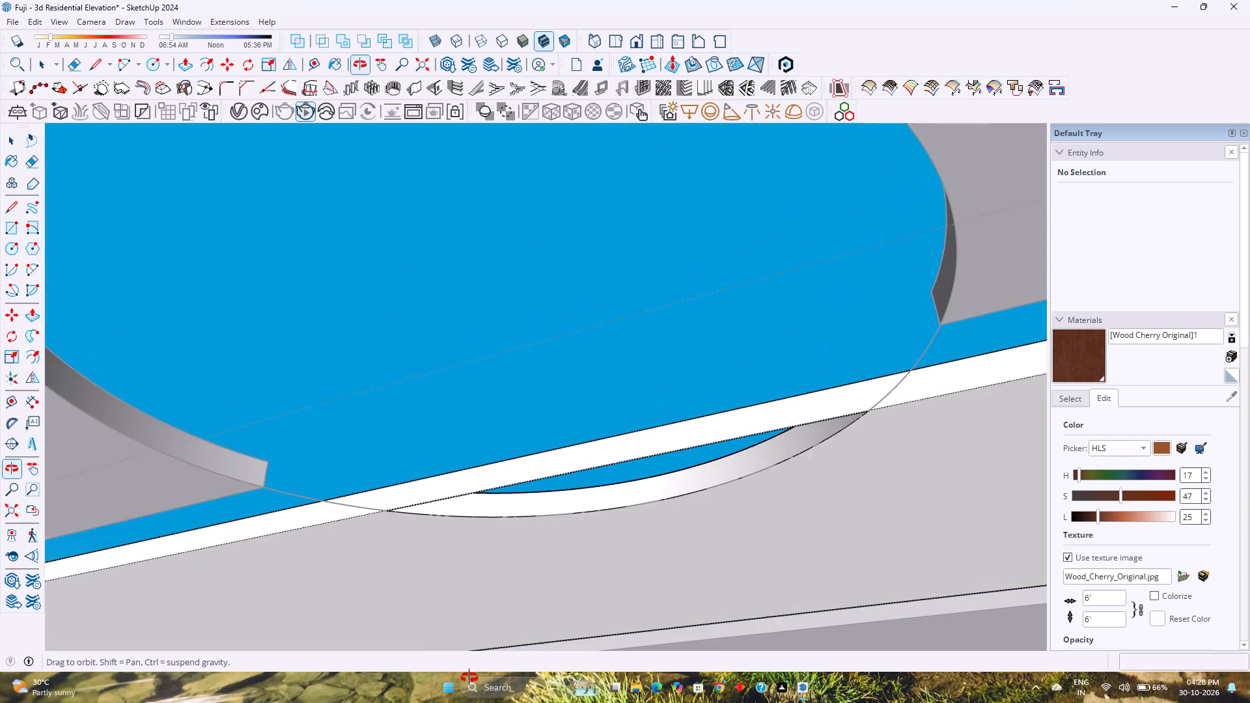
middle_click_drag(469, 678, 476, 678)
middle_click(476, 678)
scroll(480, 560, "down", 9)
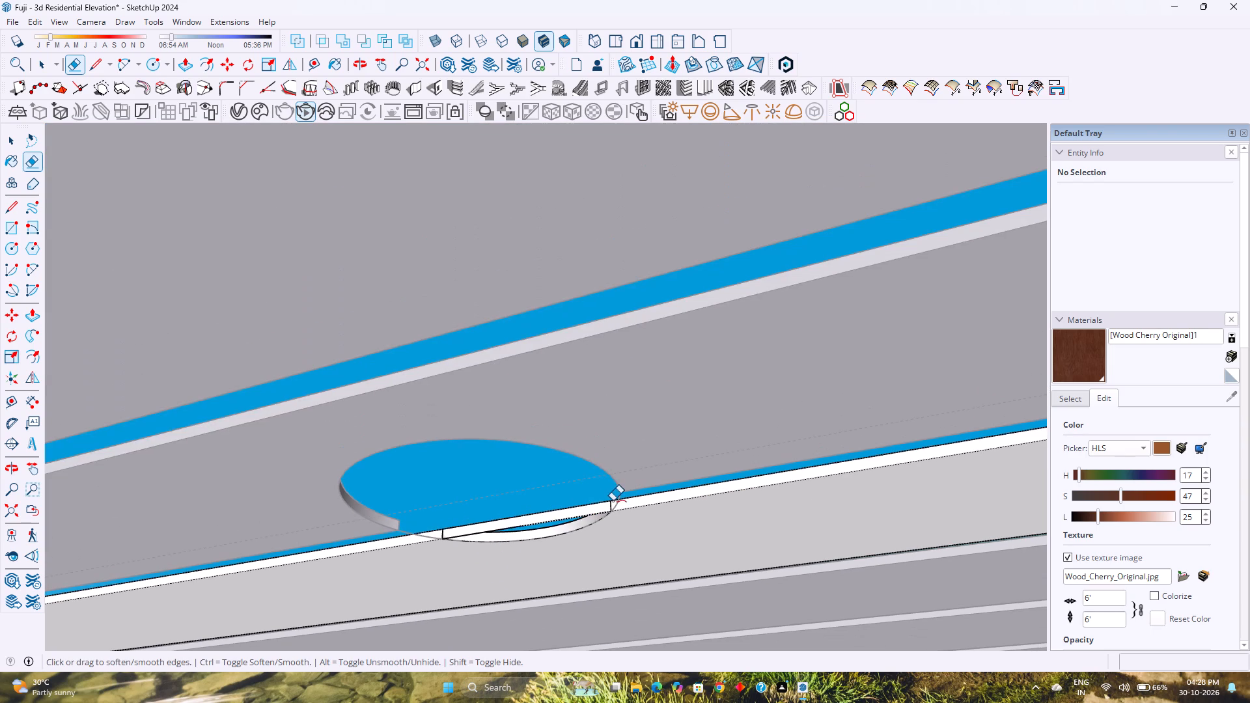
scroll(613, 501, "up", 7)
left_click(610, 504)
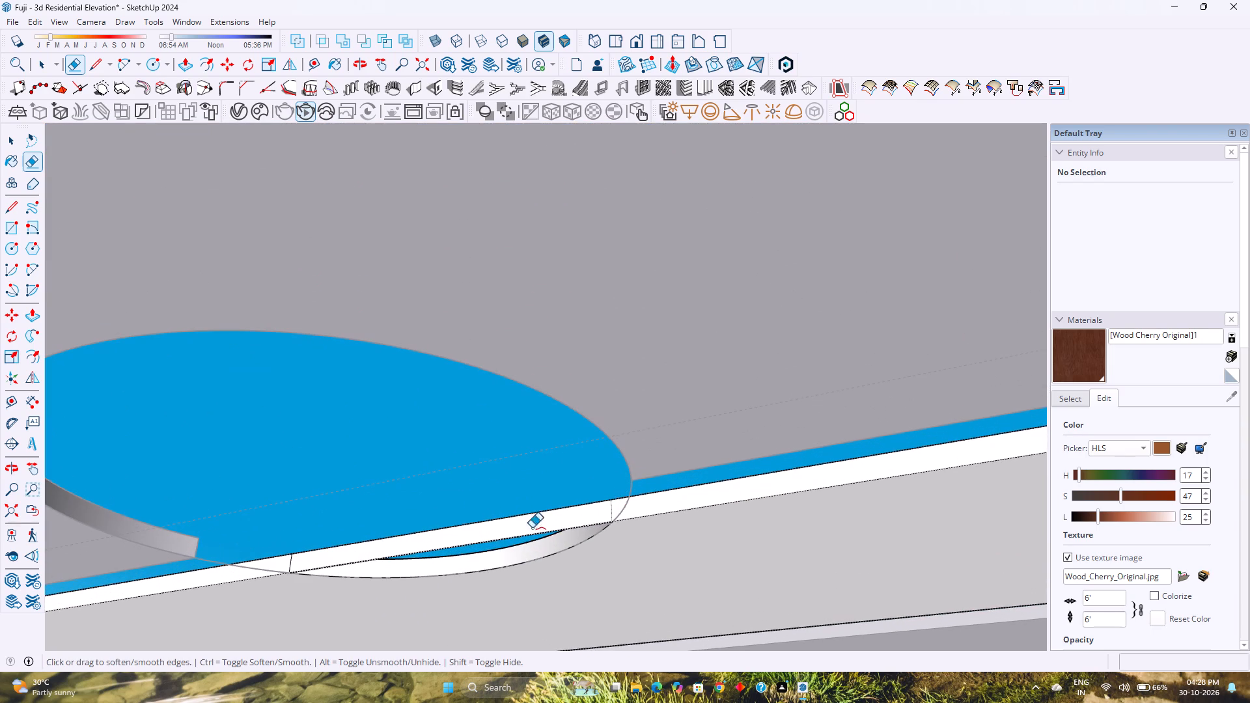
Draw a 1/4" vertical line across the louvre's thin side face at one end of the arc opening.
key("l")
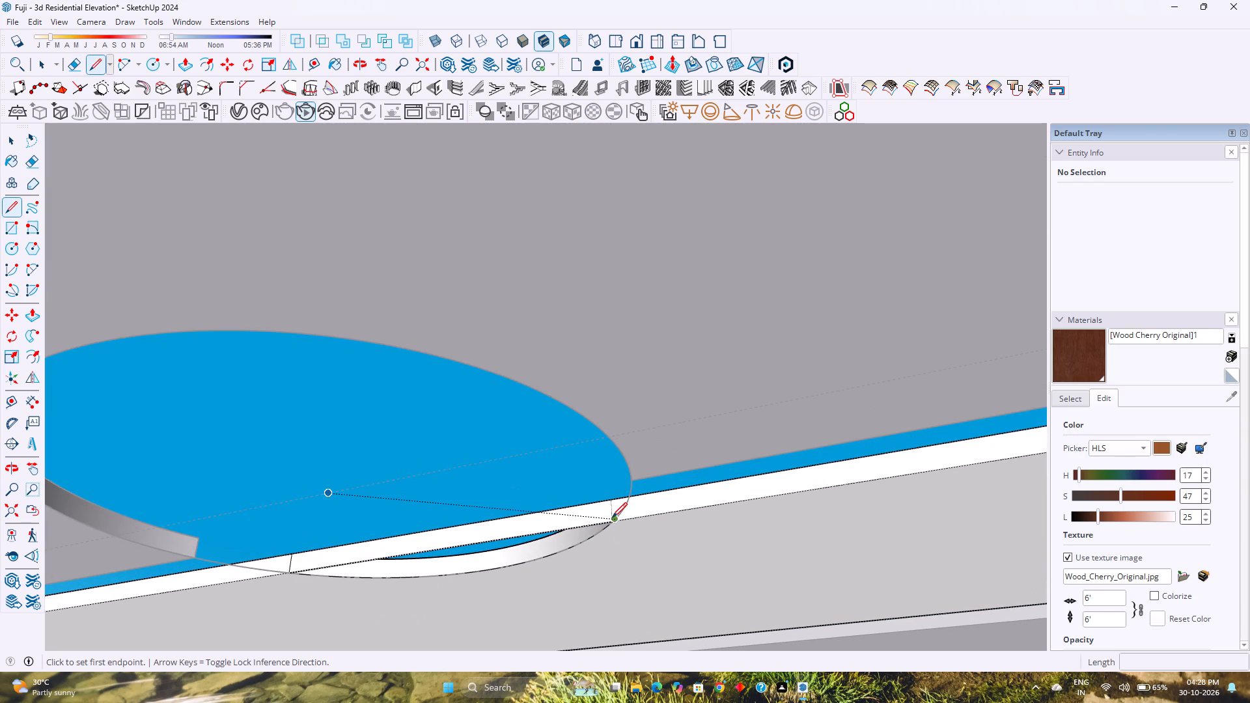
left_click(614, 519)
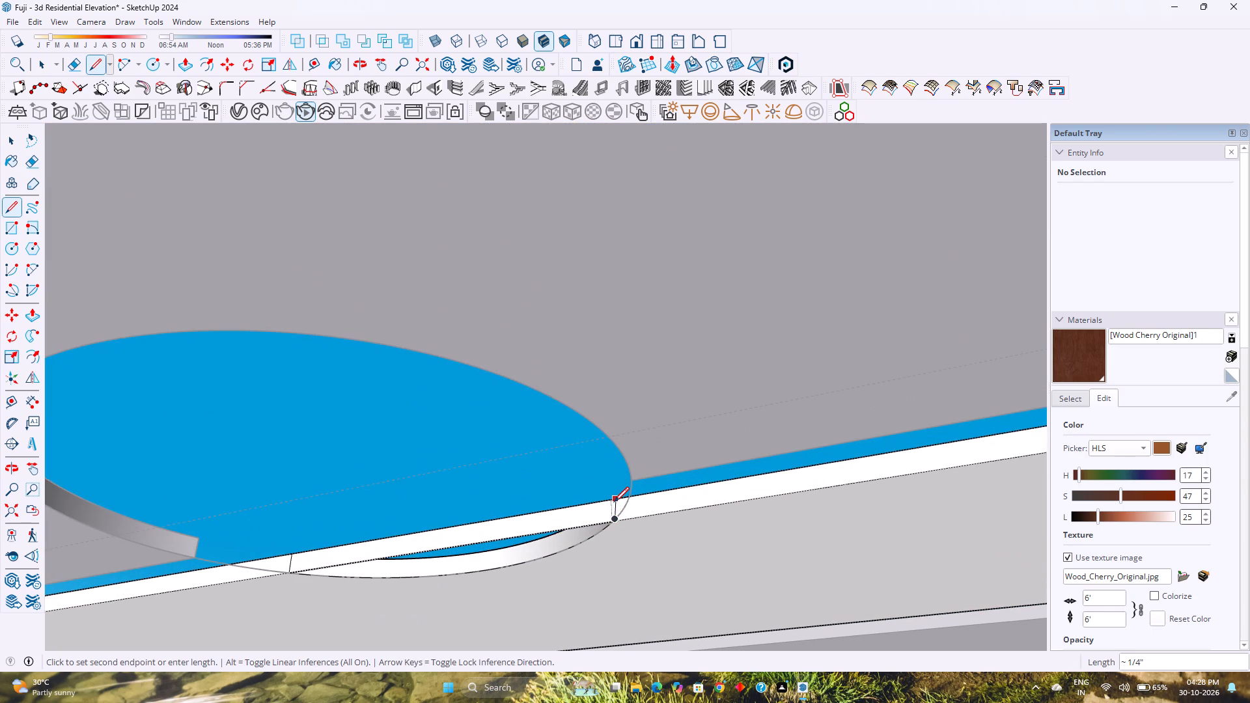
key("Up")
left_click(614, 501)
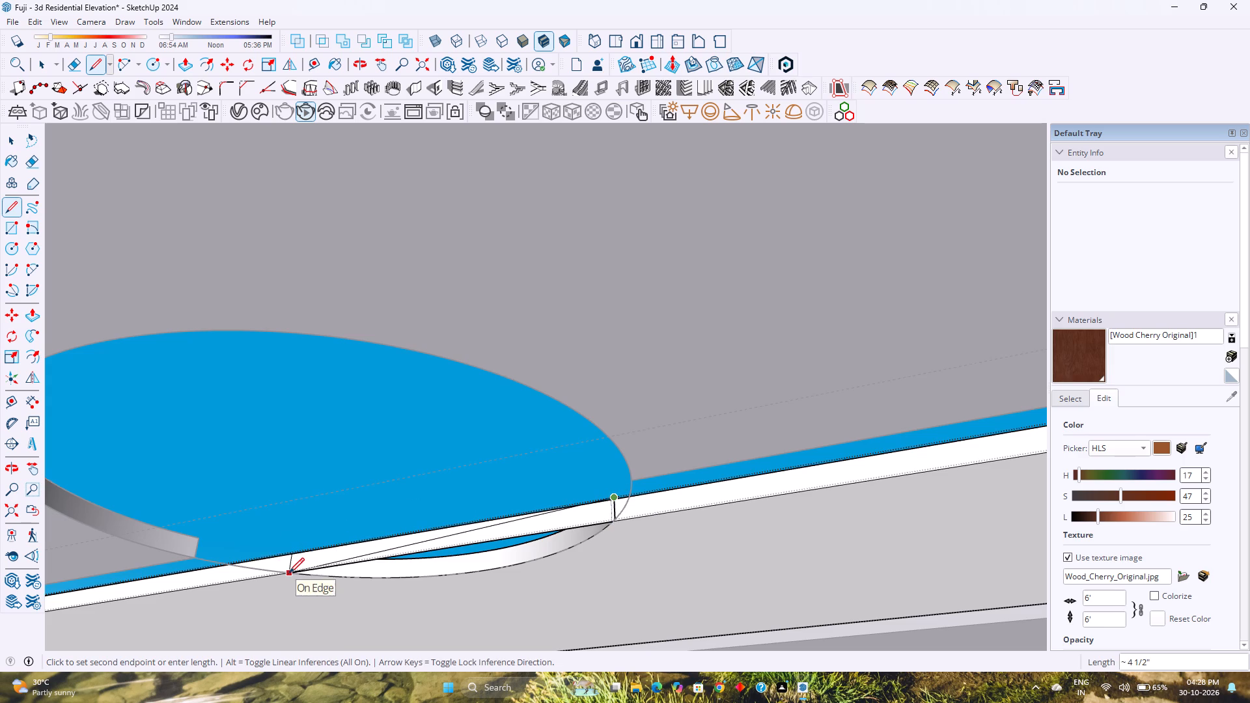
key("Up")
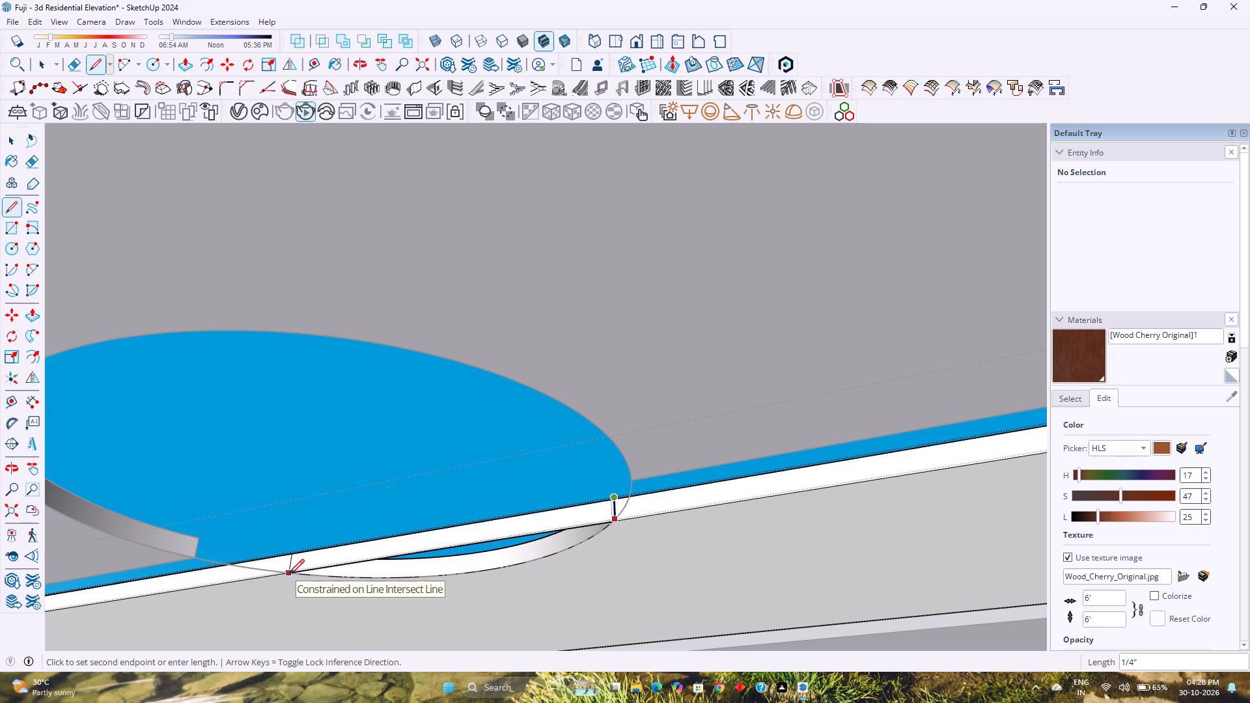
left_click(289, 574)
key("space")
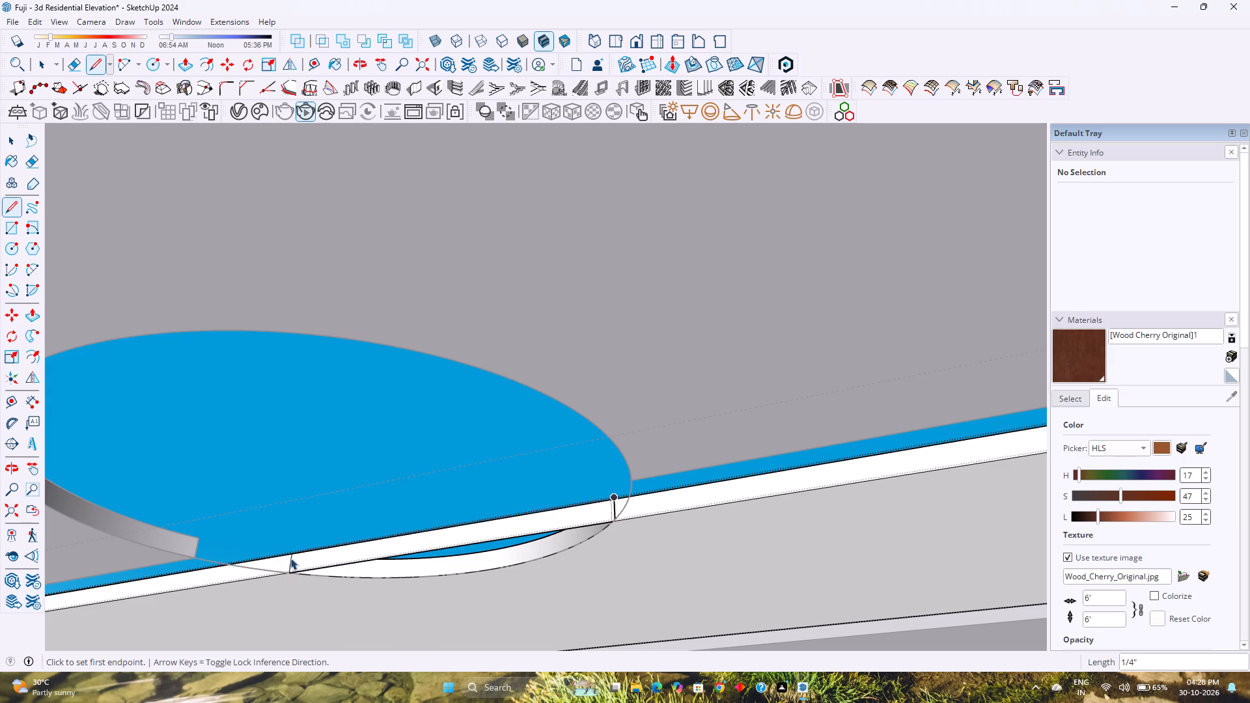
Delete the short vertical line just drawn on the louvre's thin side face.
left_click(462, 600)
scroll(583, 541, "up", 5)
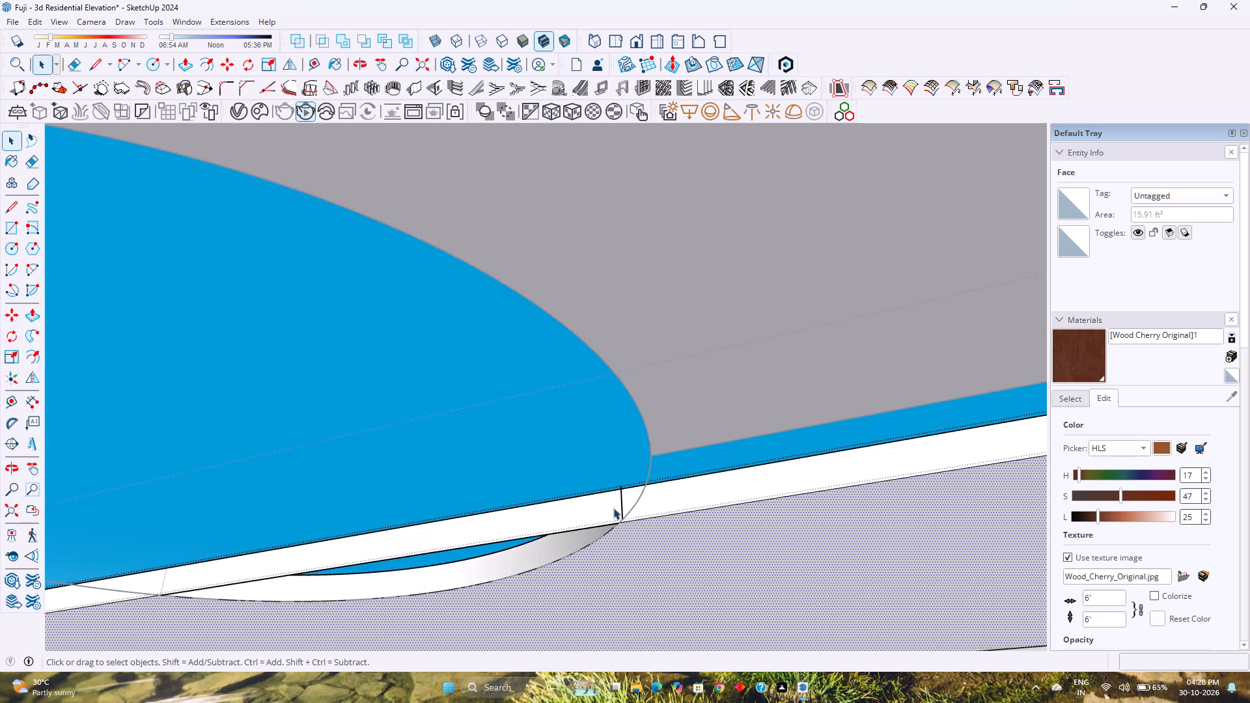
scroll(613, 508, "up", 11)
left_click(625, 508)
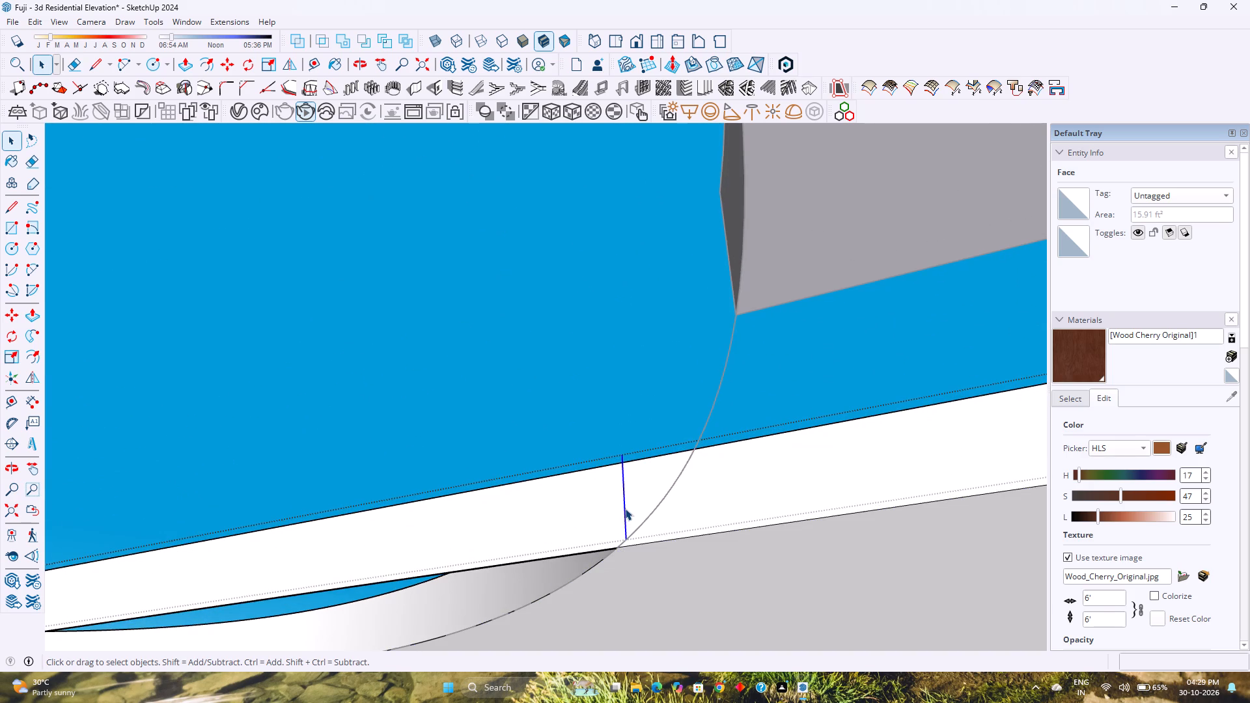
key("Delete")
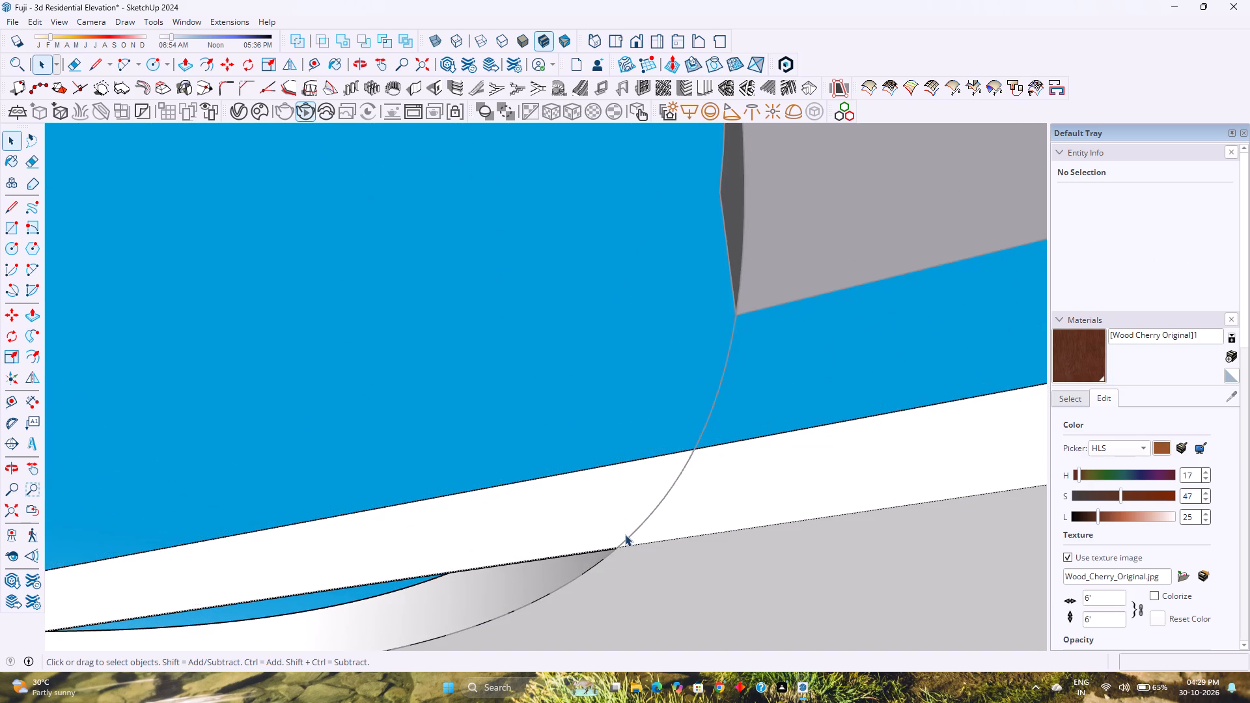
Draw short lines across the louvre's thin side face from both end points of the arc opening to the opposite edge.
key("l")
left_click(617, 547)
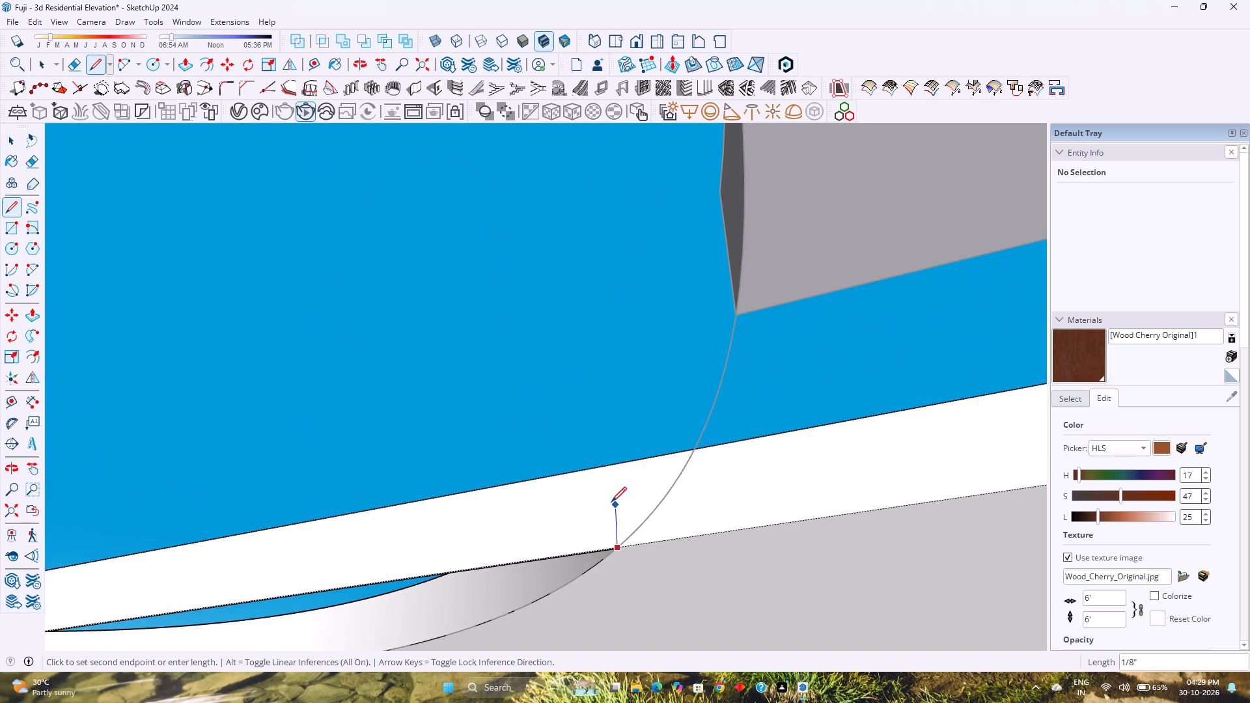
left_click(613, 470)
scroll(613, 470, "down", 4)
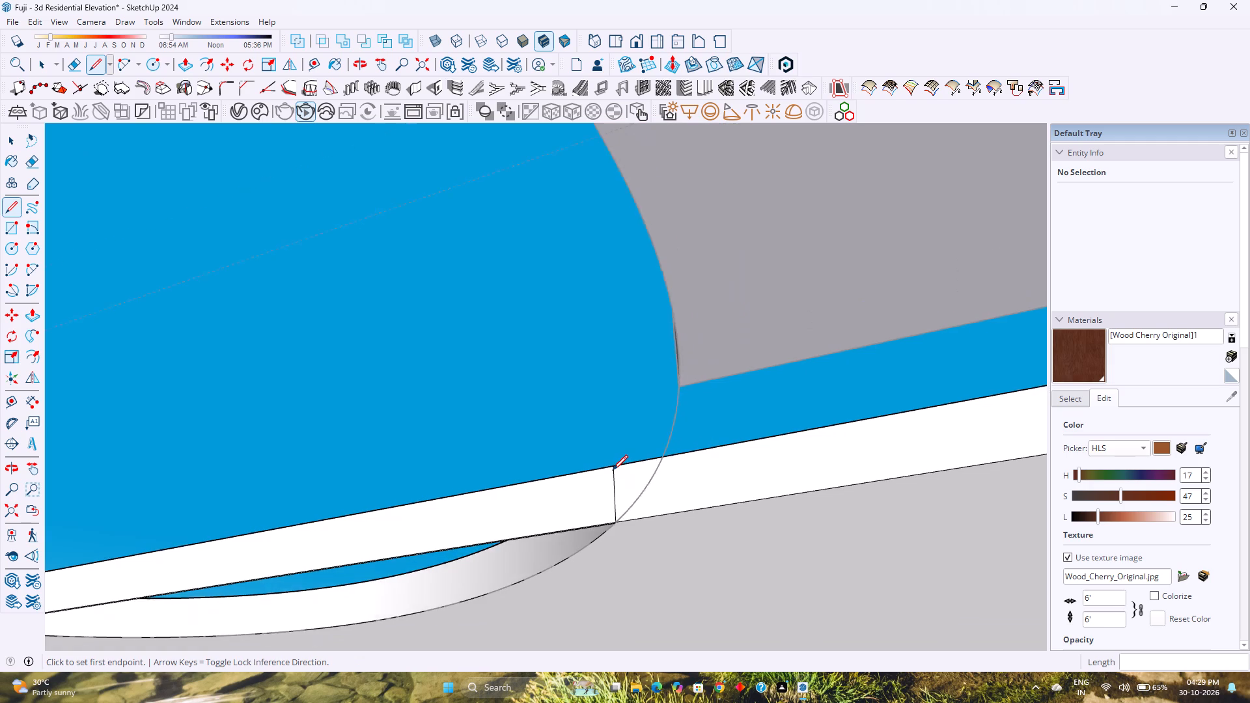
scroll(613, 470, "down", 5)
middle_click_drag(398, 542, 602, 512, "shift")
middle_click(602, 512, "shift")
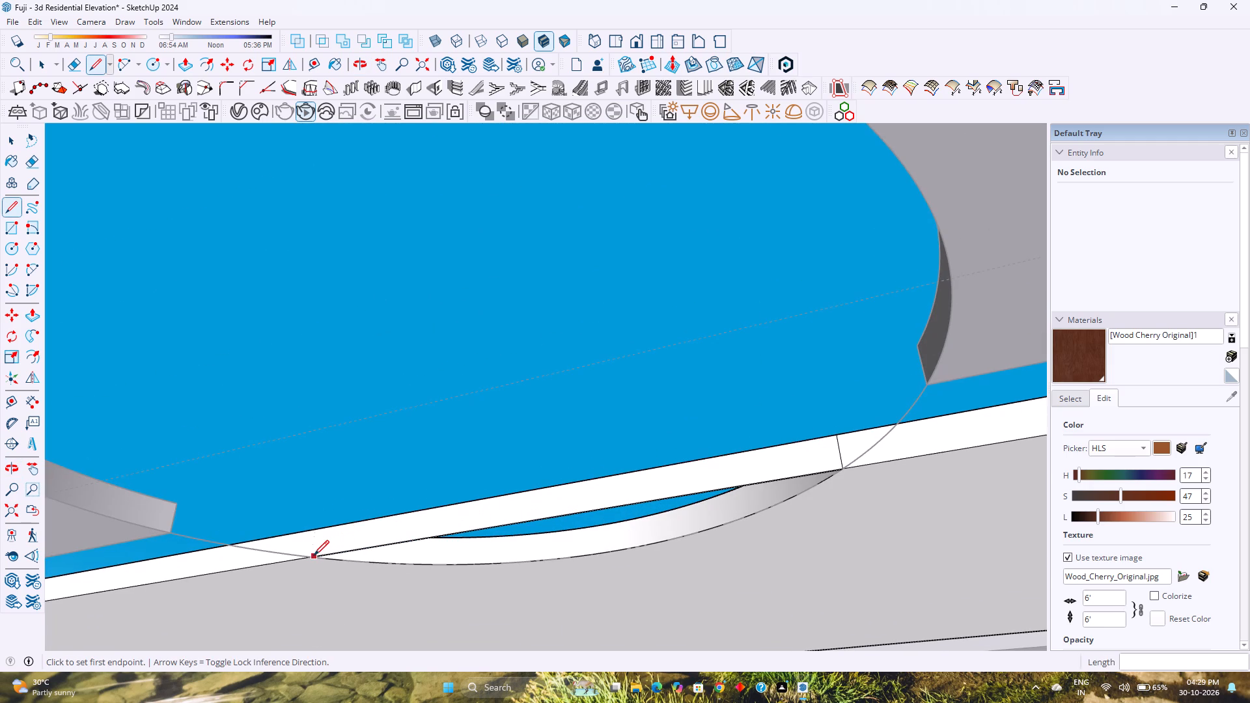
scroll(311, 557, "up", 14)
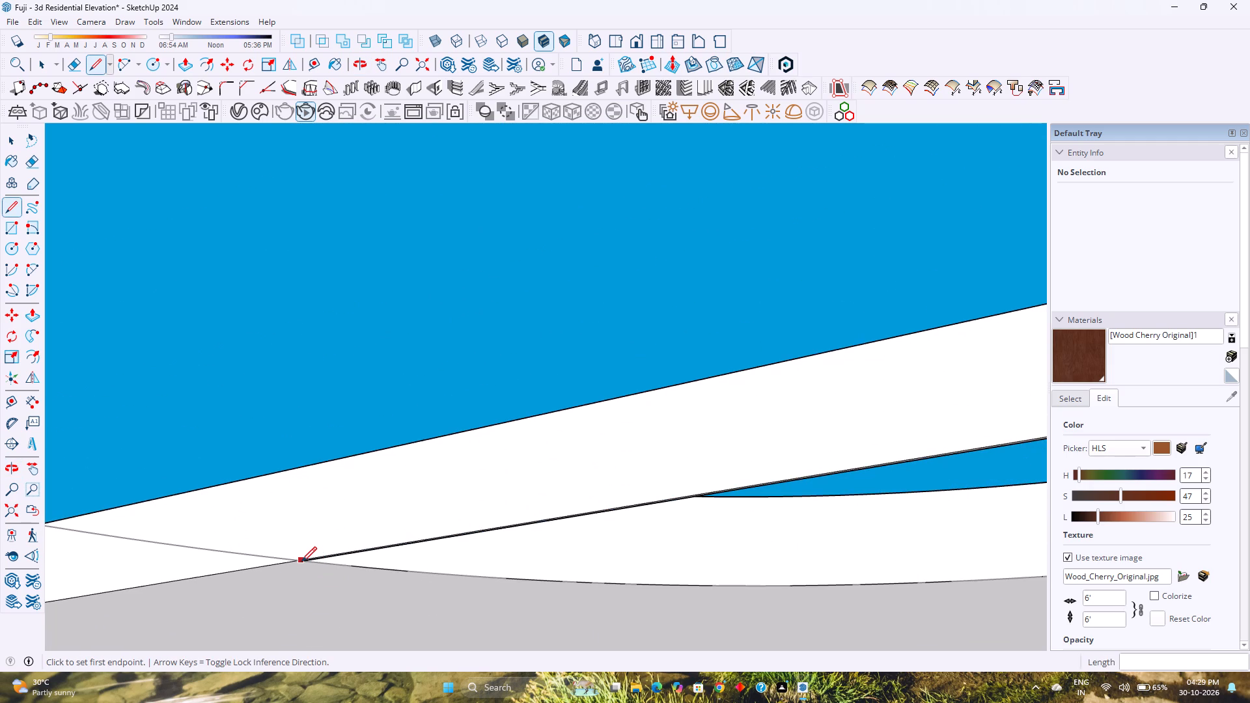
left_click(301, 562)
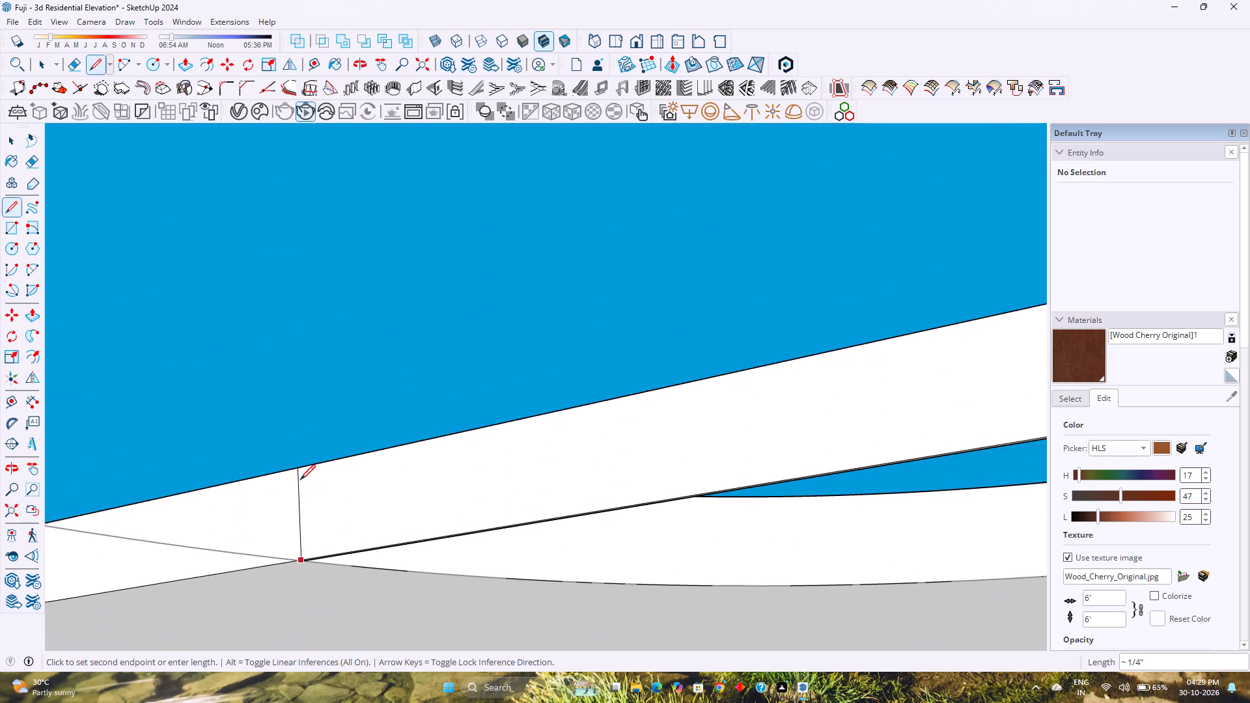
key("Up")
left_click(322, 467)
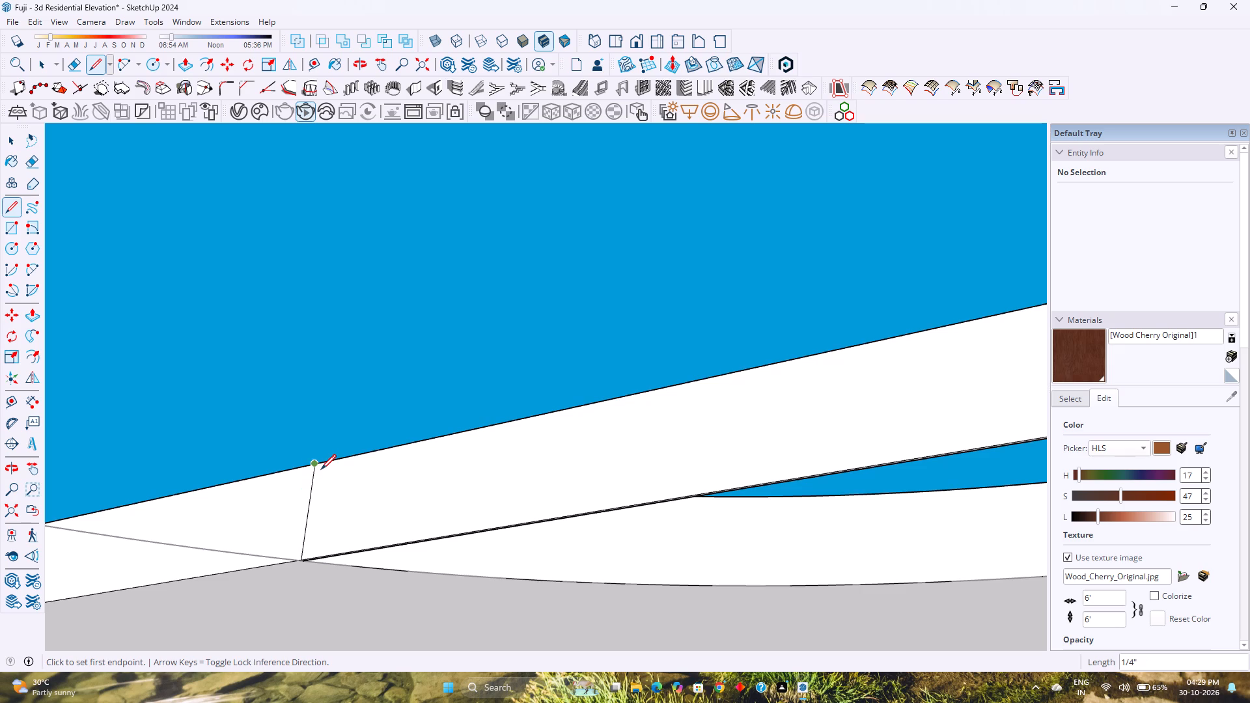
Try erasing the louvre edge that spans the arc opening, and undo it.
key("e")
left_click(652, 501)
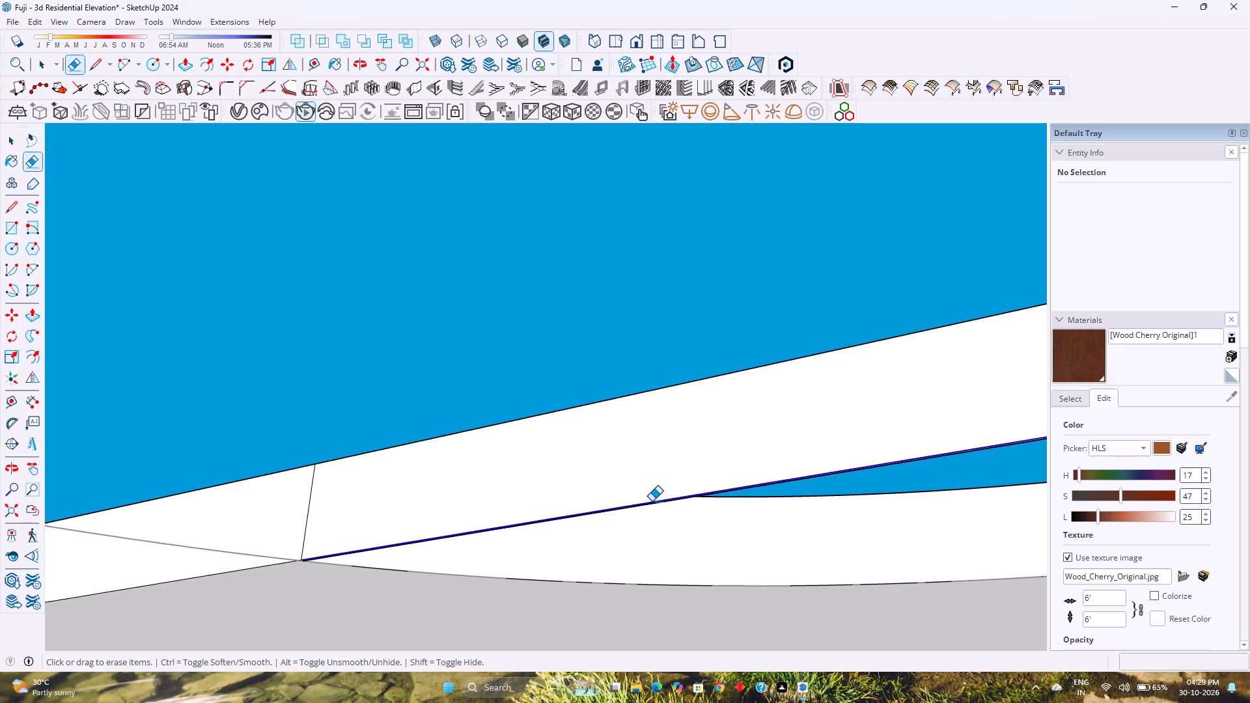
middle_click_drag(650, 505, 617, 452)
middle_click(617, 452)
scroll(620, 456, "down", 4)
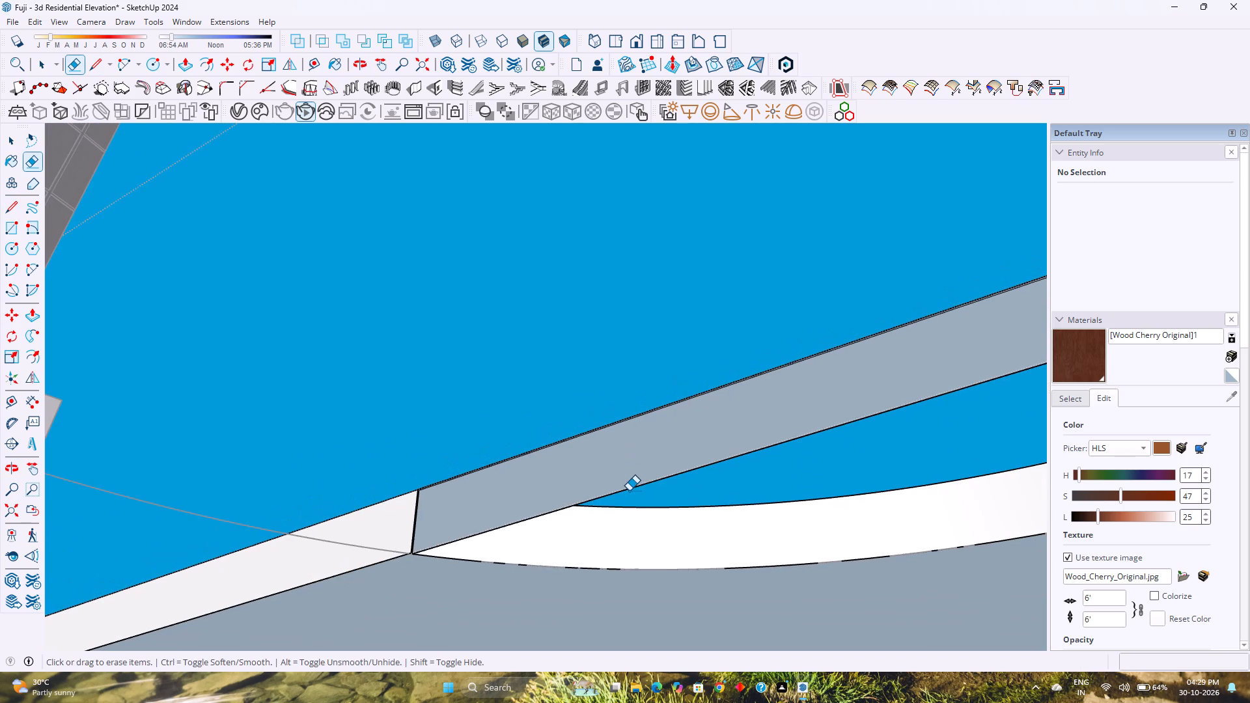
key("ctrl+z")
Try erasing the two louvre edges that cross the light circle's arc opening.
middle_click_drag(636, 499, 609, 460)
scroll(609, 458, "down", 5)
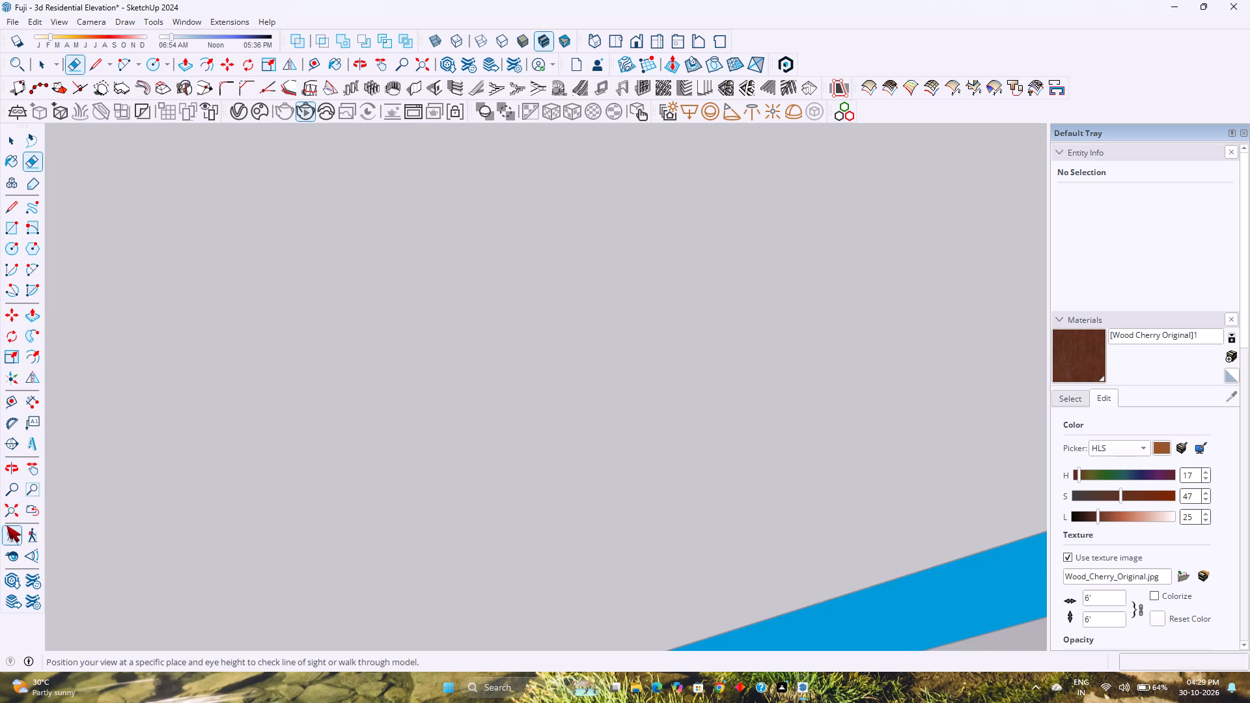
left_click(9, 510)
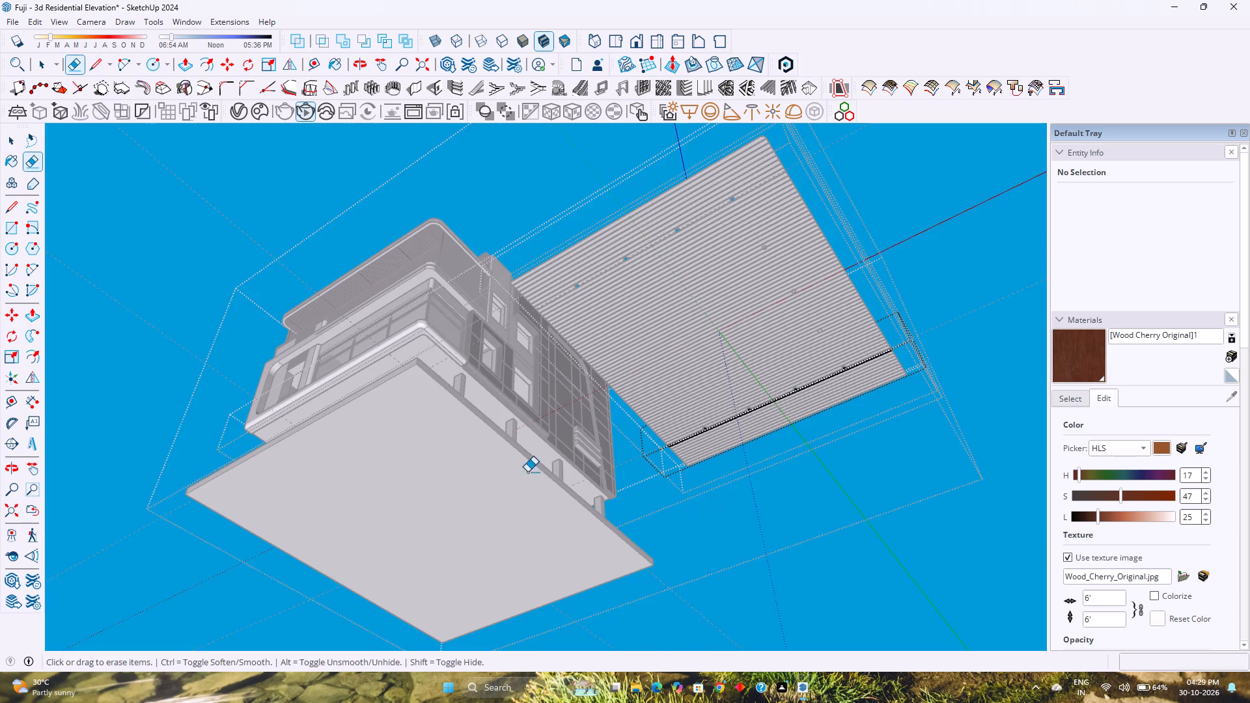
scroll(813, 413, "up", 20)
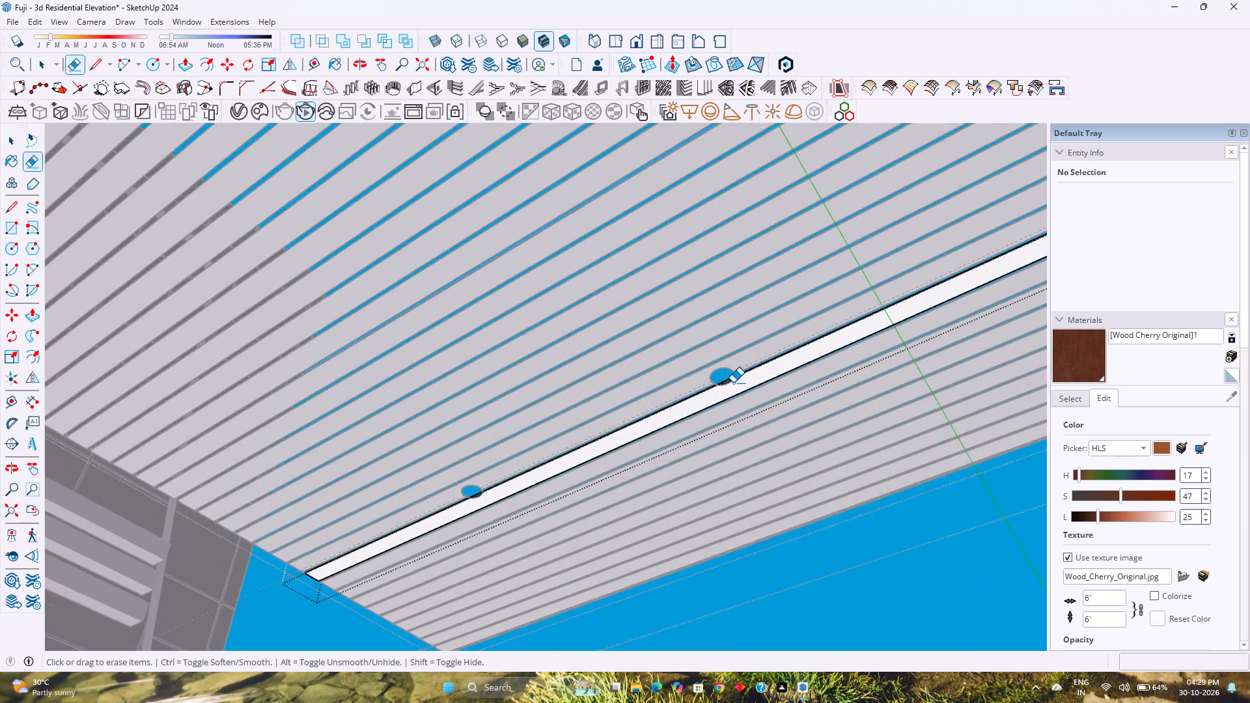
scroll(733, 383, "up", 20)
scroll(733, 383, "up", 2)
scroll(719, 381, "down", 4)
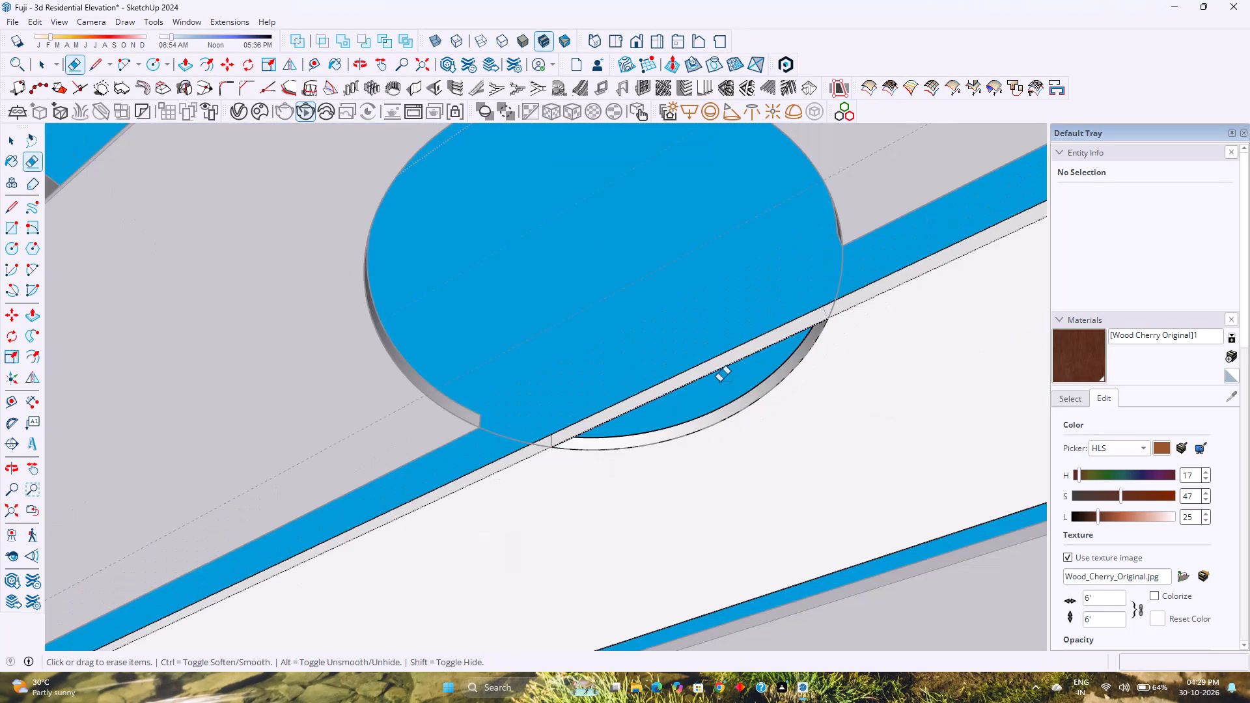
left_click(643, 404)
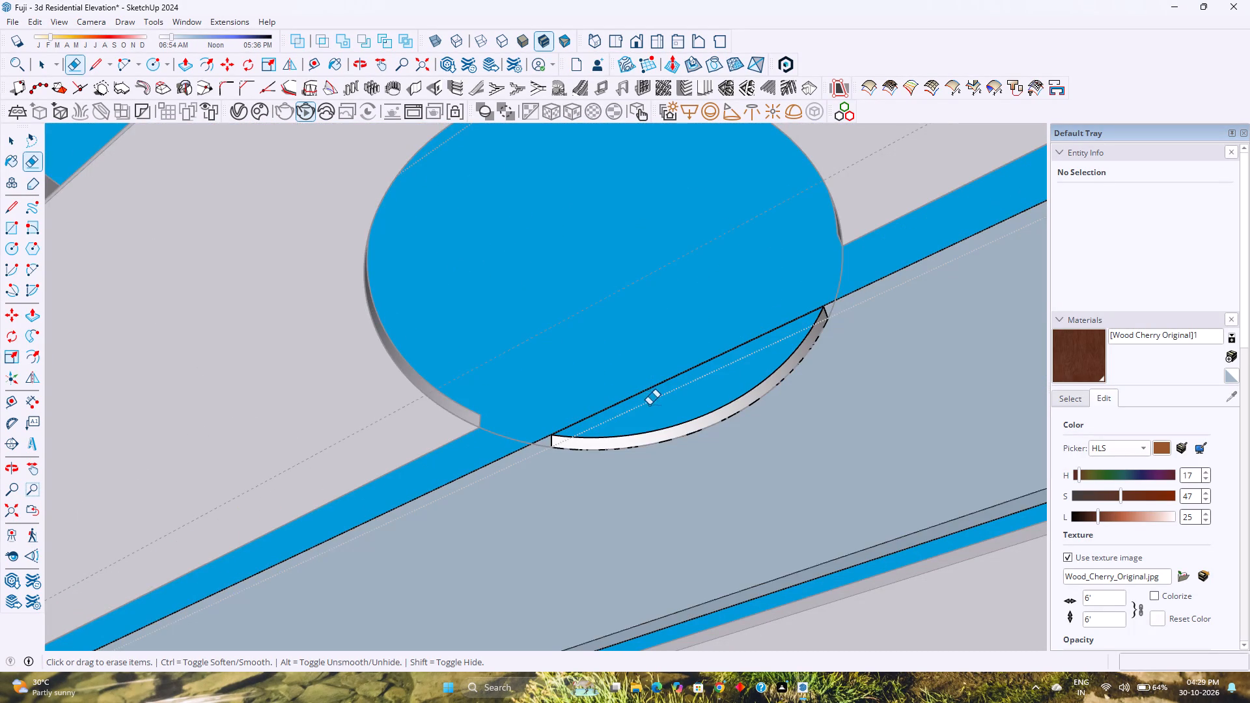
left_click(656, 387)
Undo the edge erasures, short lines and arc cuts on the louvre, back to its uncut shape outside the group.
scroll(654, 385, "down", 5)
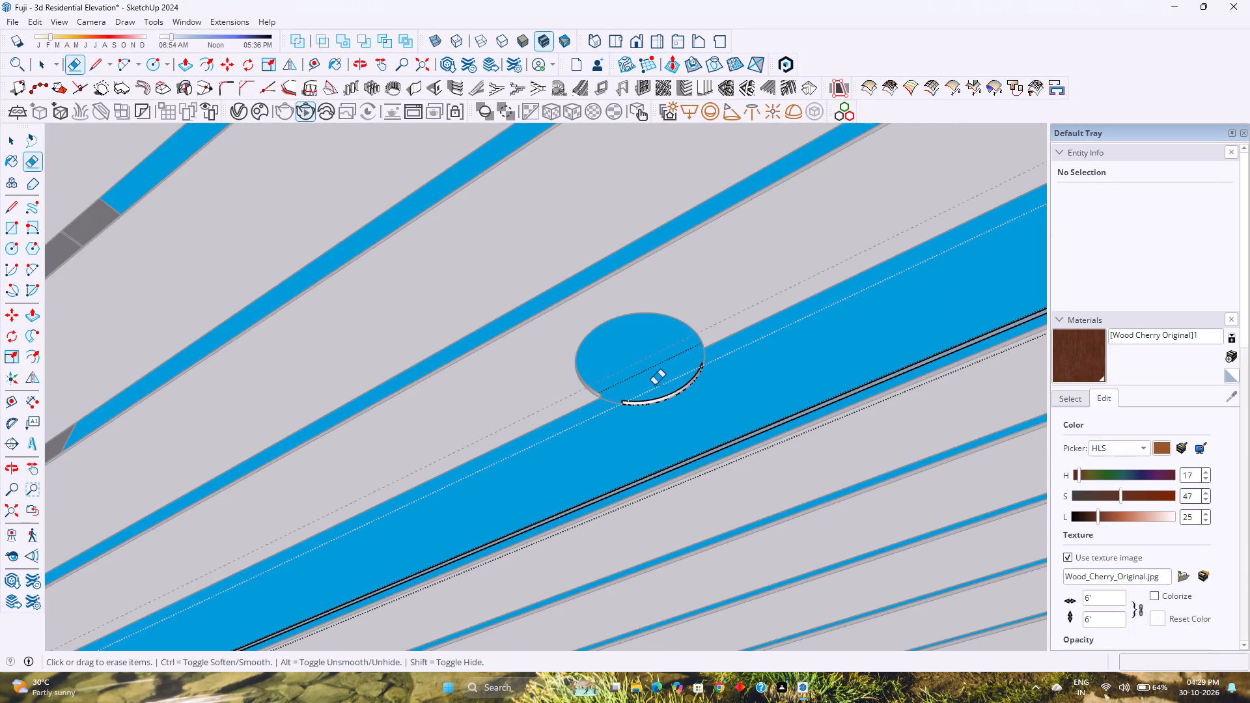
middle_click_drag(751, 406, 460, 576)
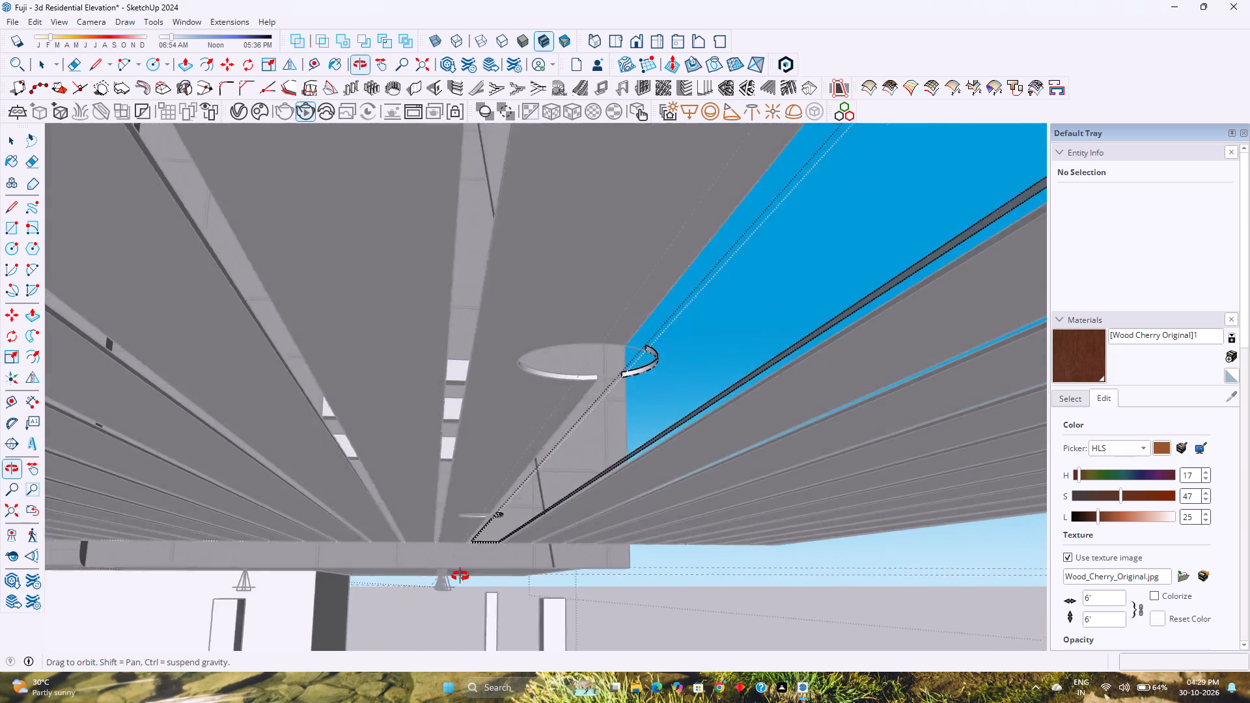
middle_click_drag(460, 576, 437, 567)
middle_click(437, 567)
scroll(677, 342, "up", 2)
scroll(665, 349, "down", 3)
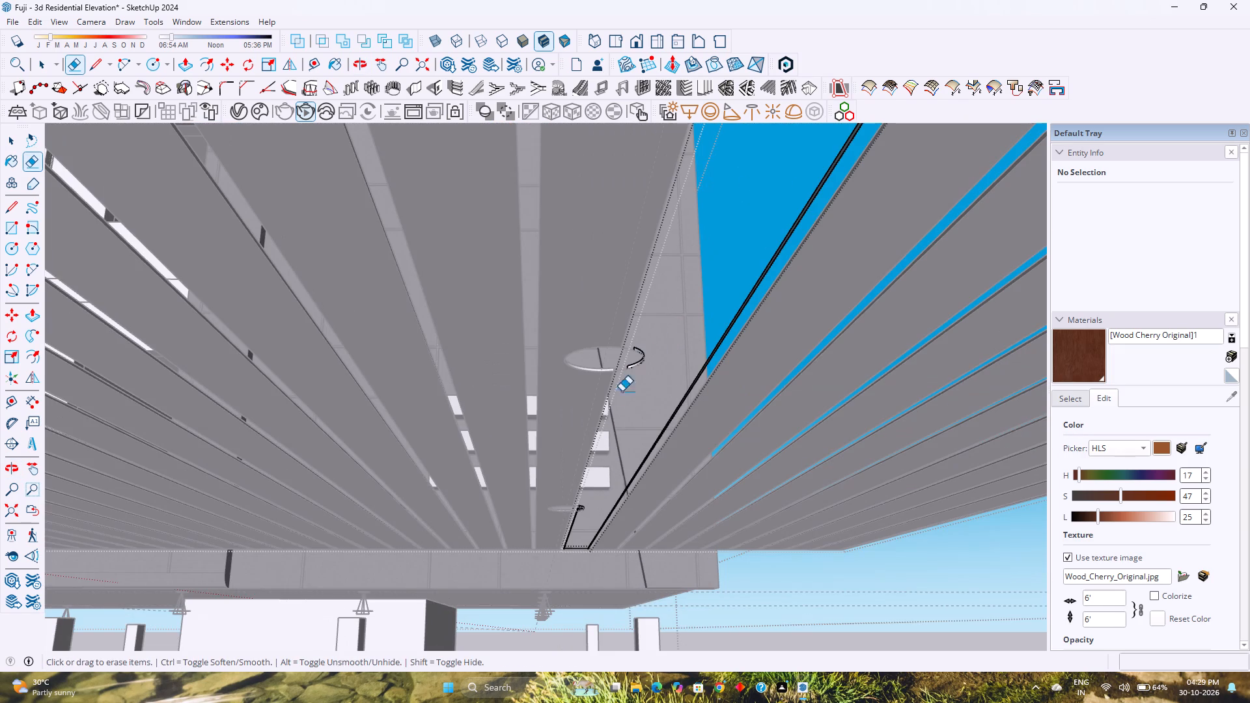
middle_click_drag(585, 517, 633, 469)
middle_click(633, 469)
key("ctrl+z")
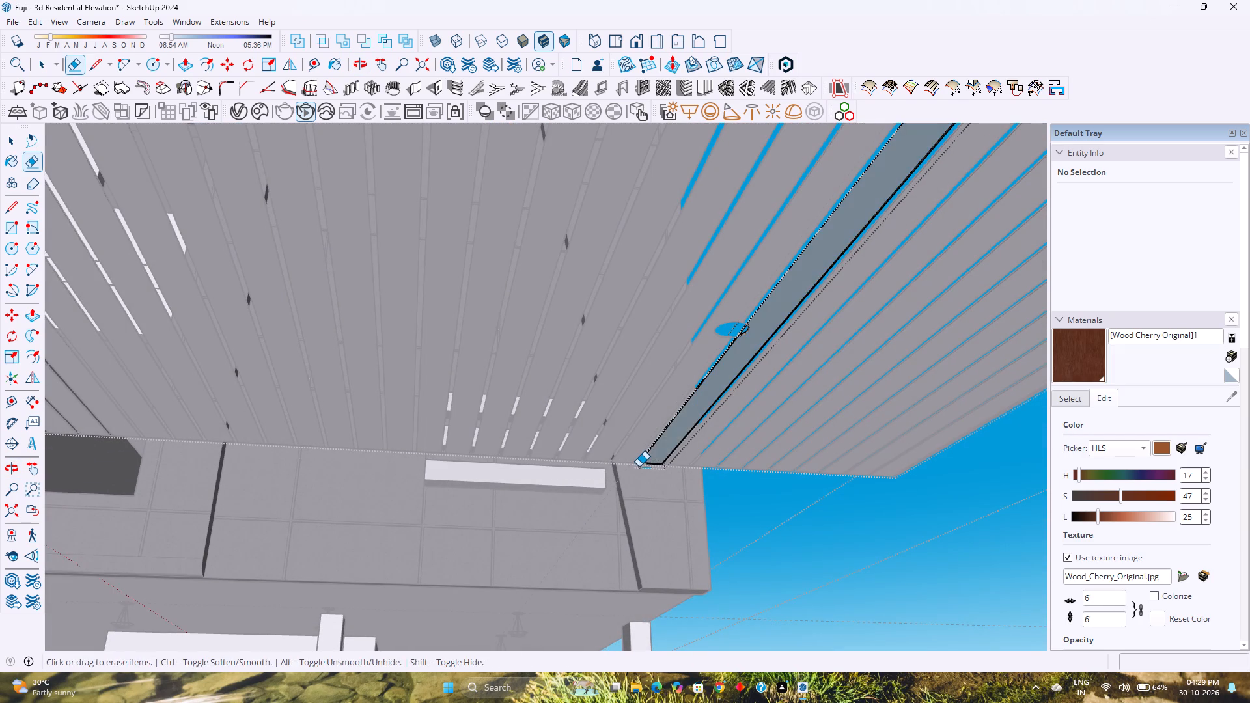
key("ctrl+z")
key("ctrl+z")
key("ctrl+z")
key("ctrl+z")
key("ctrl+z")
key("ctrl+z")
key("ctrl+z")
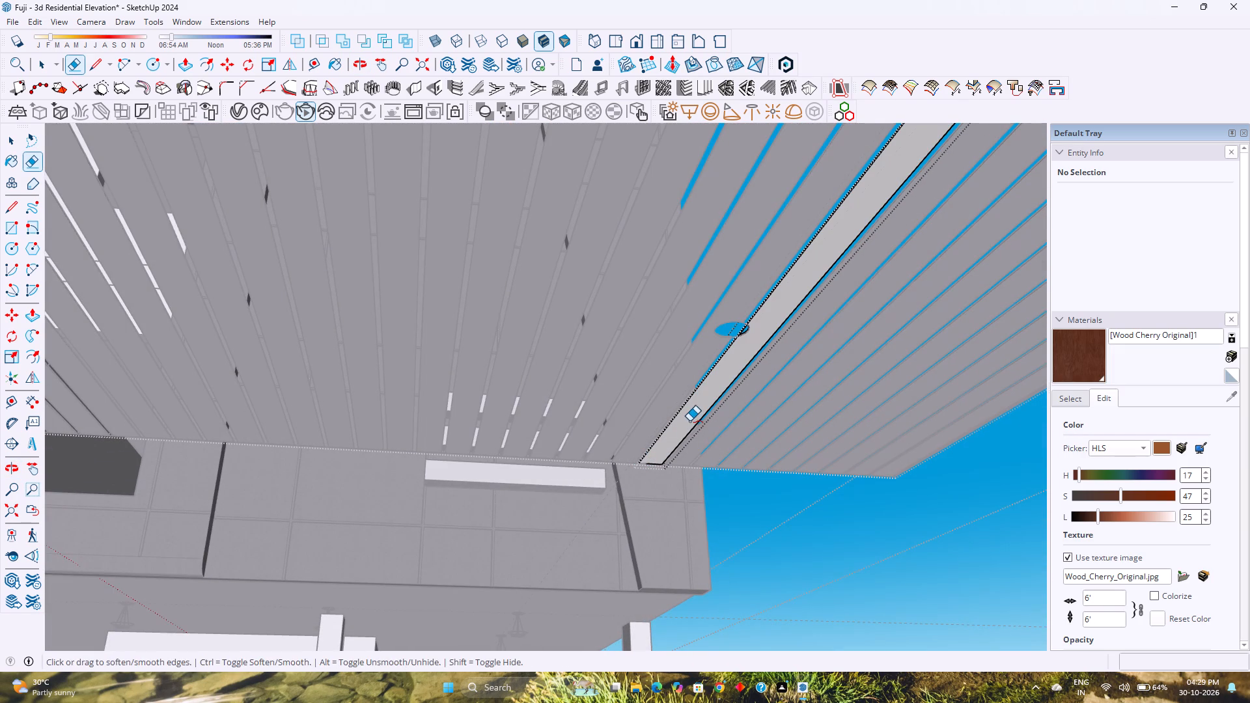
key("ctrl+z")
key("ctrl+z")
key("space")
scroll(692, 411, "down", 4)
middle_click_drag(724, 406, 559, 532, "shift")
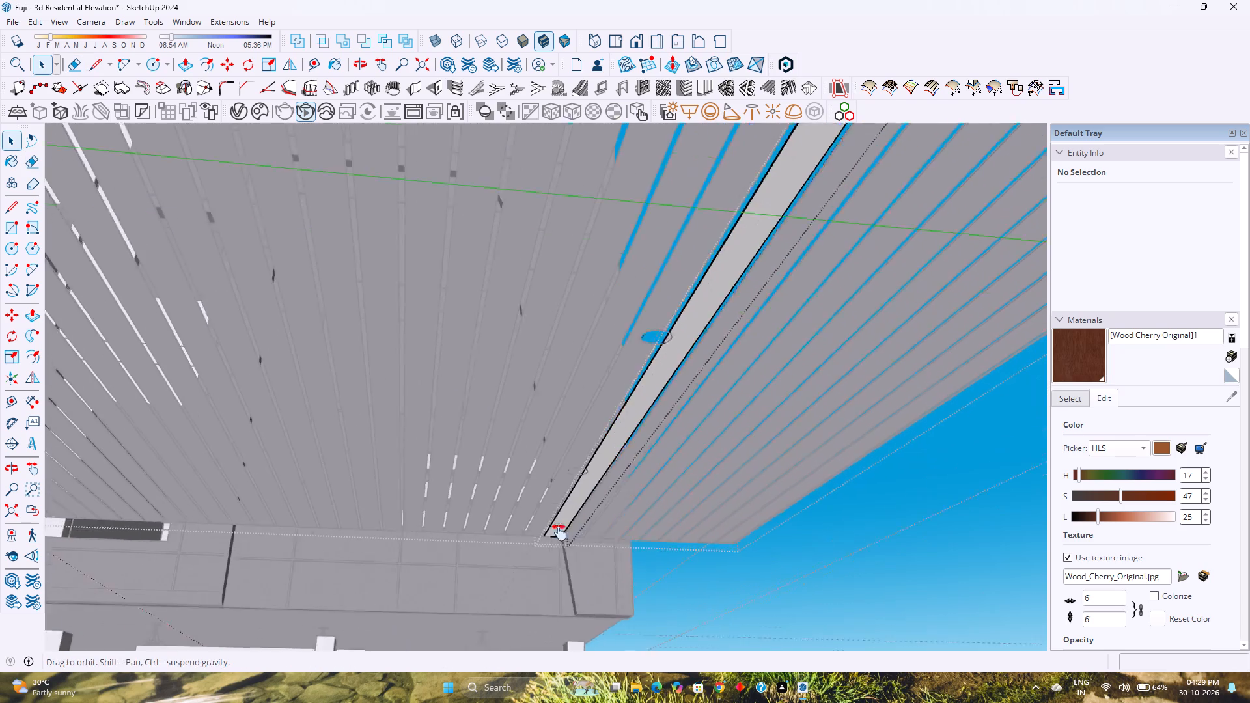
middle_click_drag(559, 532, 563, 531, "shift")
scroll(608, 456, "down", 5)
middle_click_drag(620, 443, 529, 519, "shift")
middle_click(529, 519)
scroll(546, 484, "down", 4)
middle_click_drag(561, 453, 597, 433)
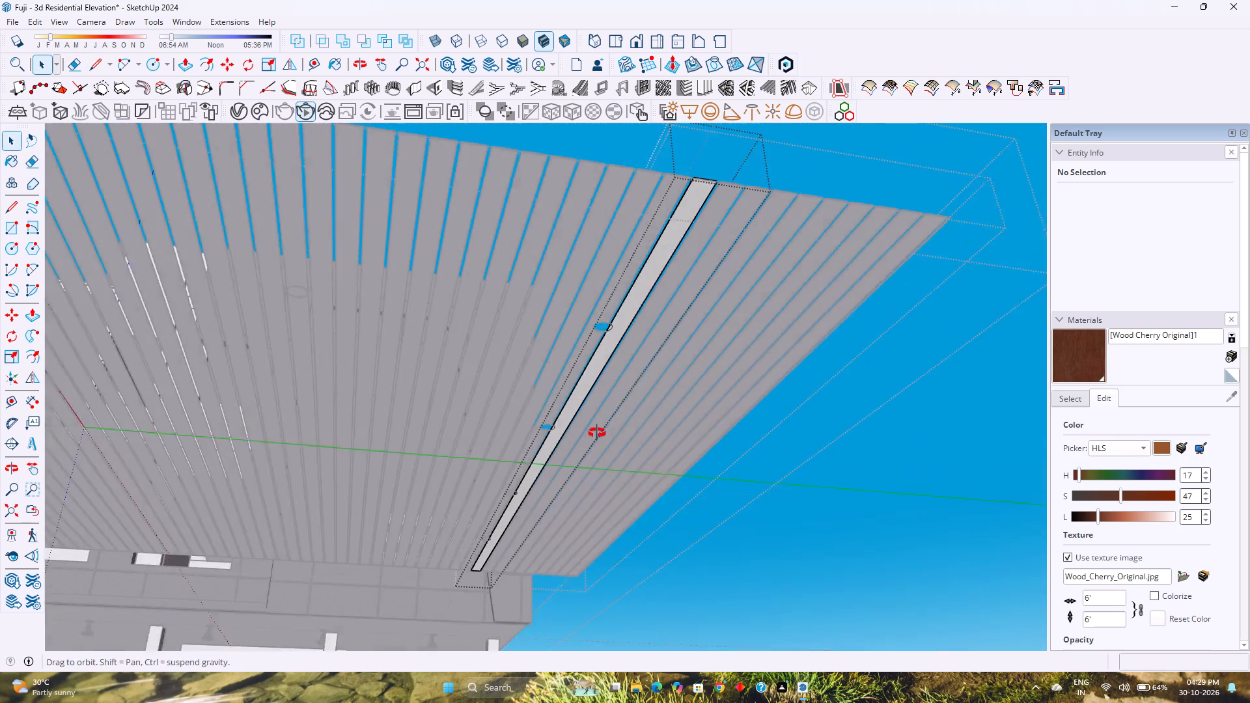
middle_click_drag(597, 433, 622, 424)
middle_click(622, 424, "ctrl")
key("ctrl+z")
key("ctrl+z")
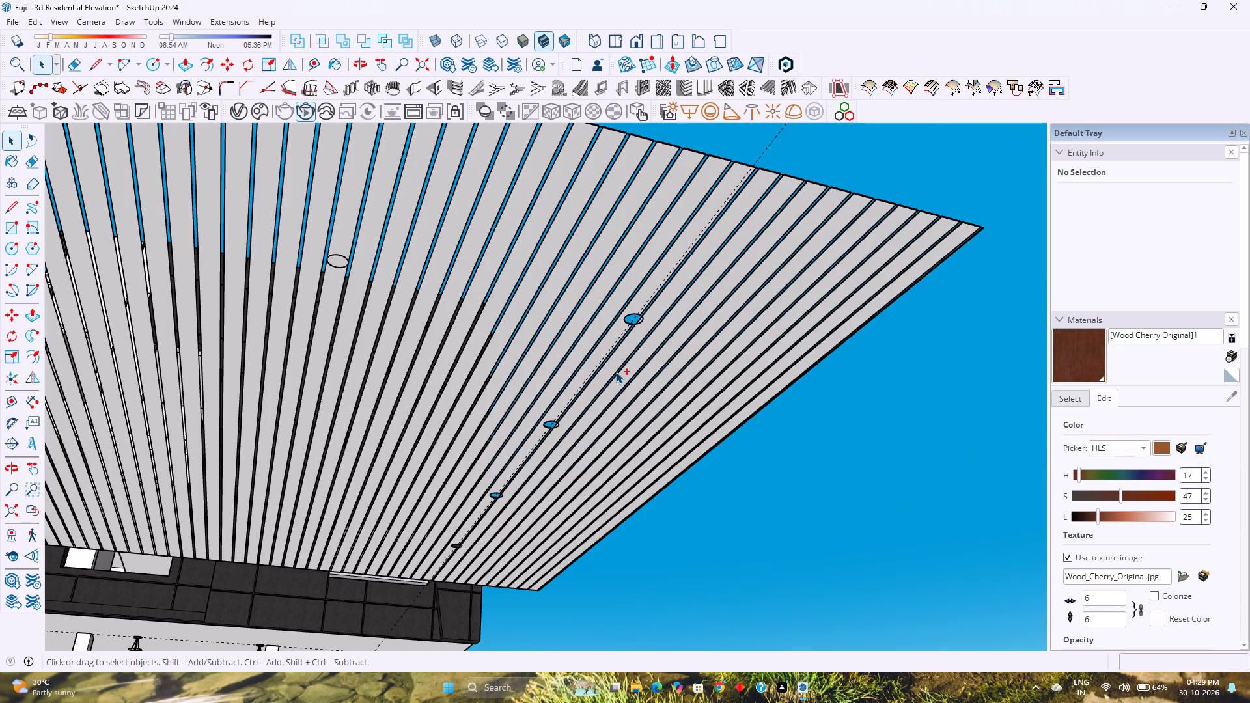
Open the uncut louvre beside the row of light circles for editing and select all its geometry.
scroll(607, 365, "up", 9)
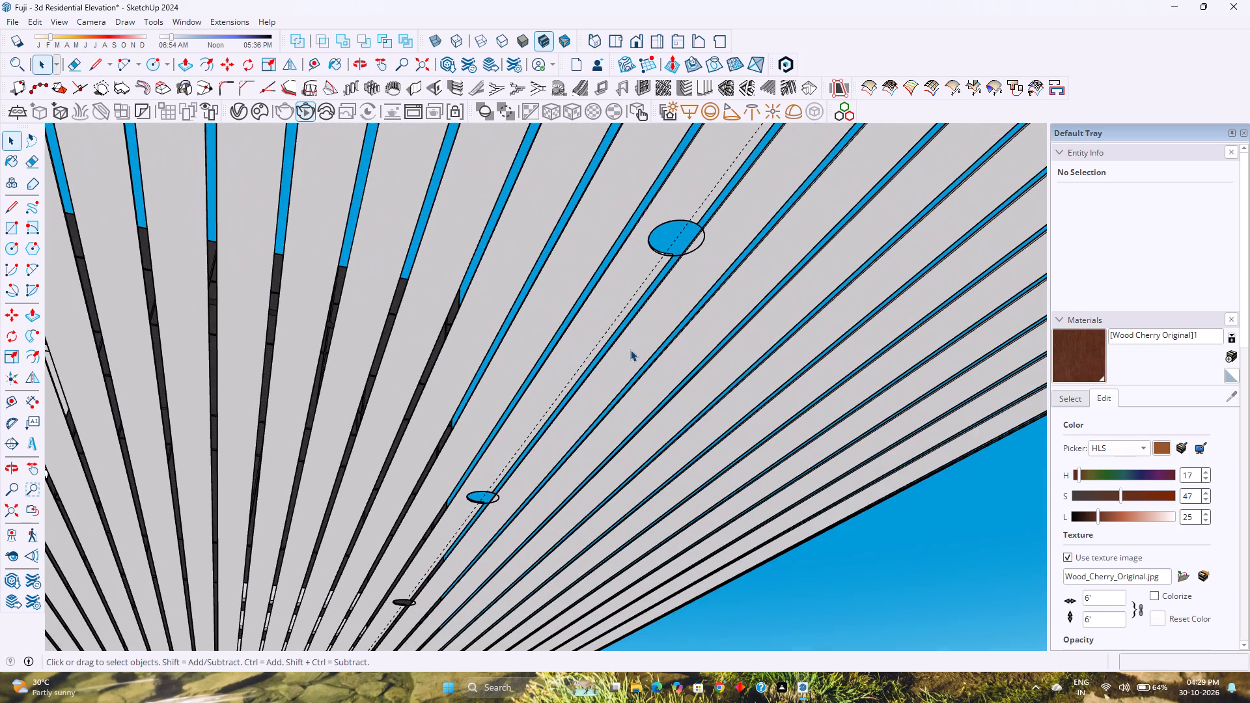
double_click(669, 331)
scroll(669, 331, "up", 3)
double_click(667, 332)
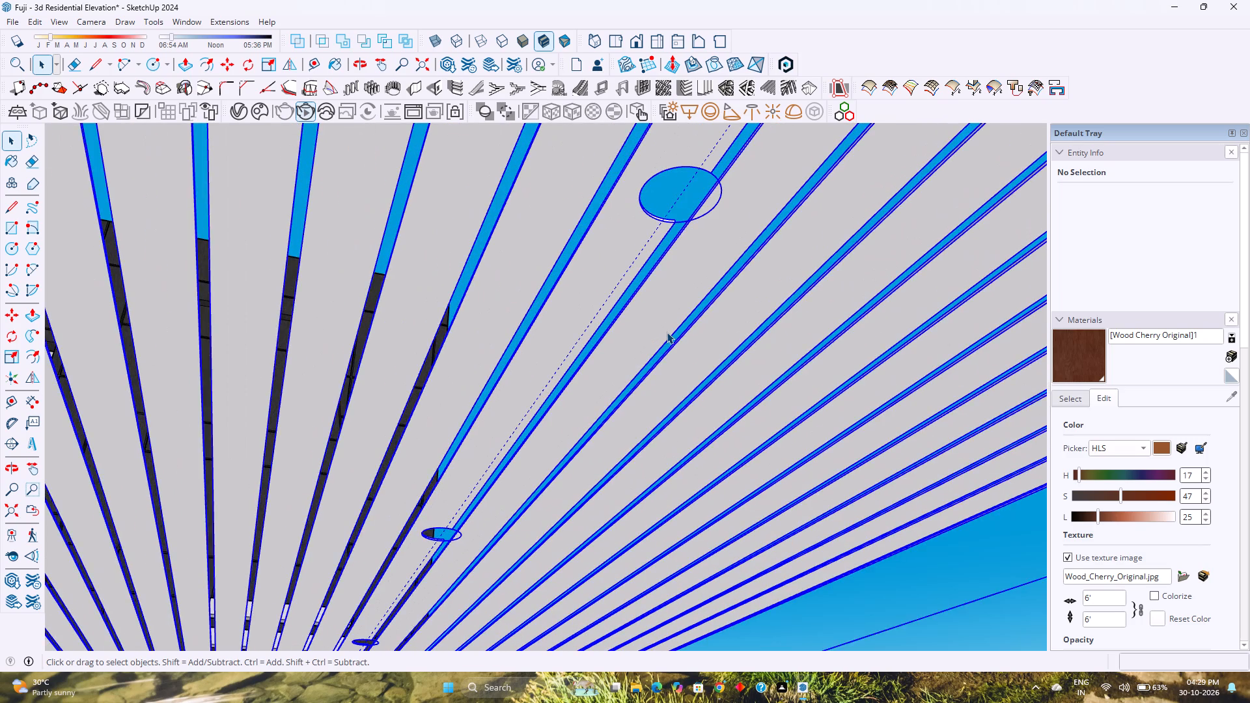
double_click(667, 332)
double_click(667, 332)
double_click(667, 332)
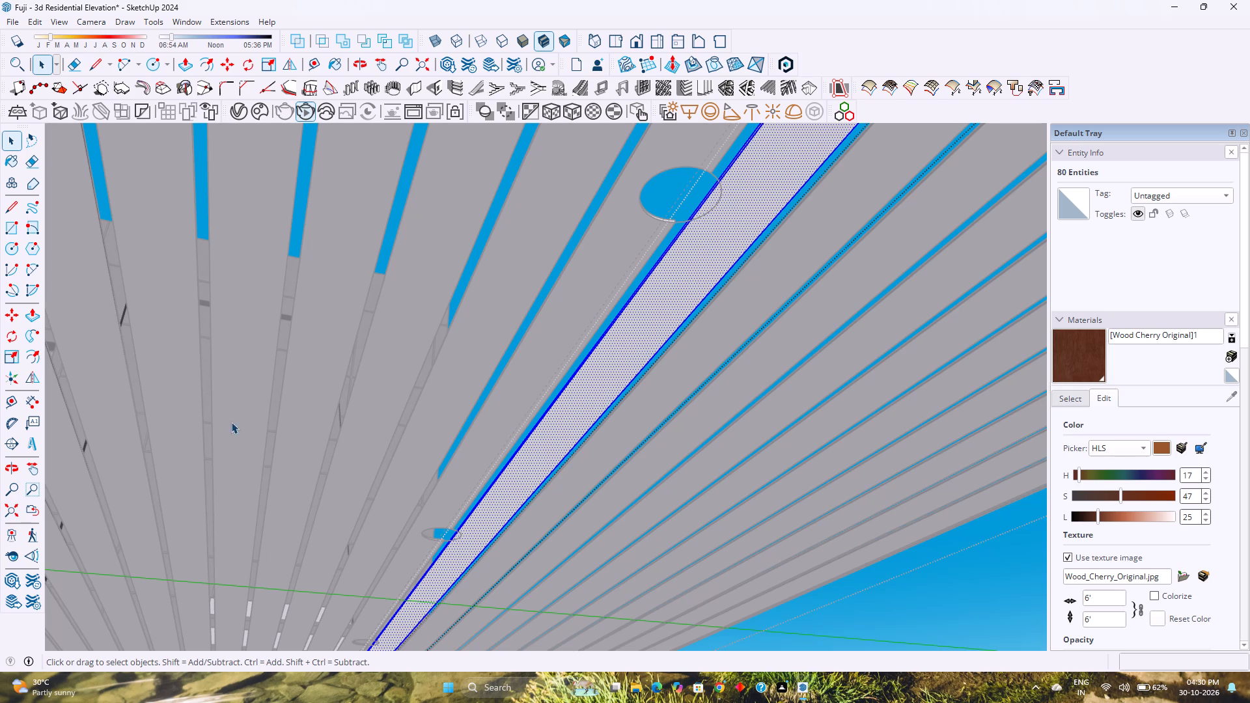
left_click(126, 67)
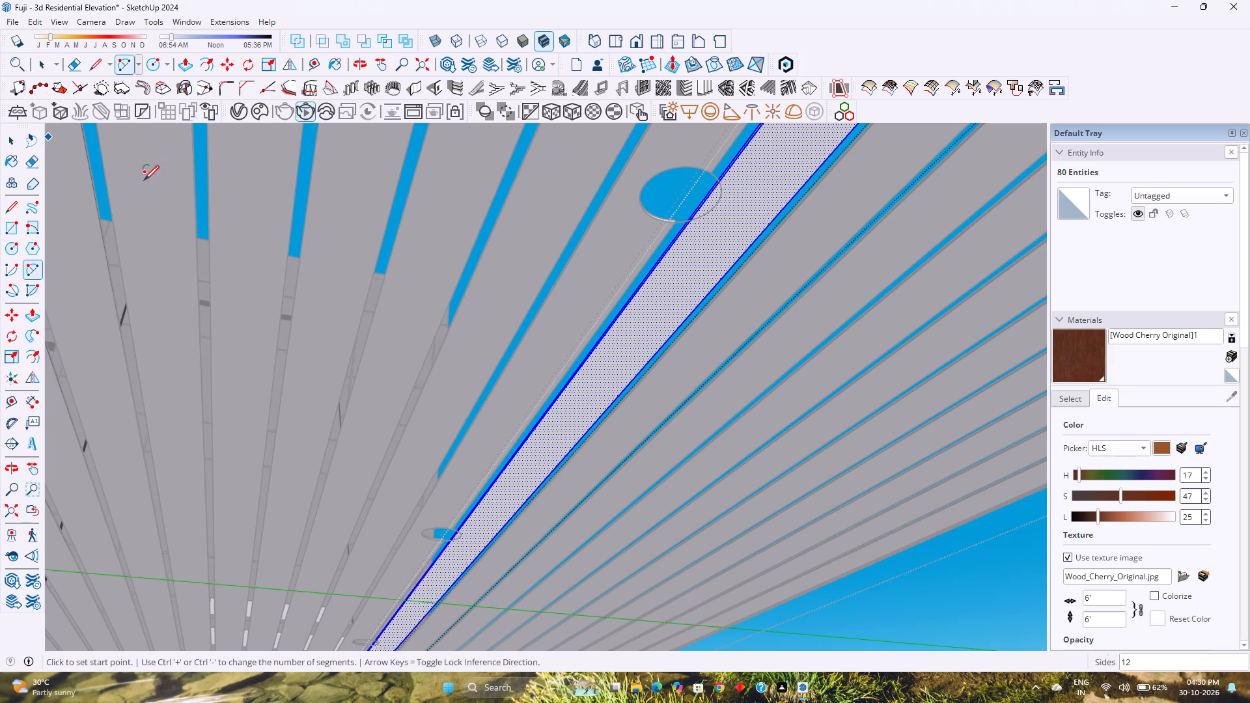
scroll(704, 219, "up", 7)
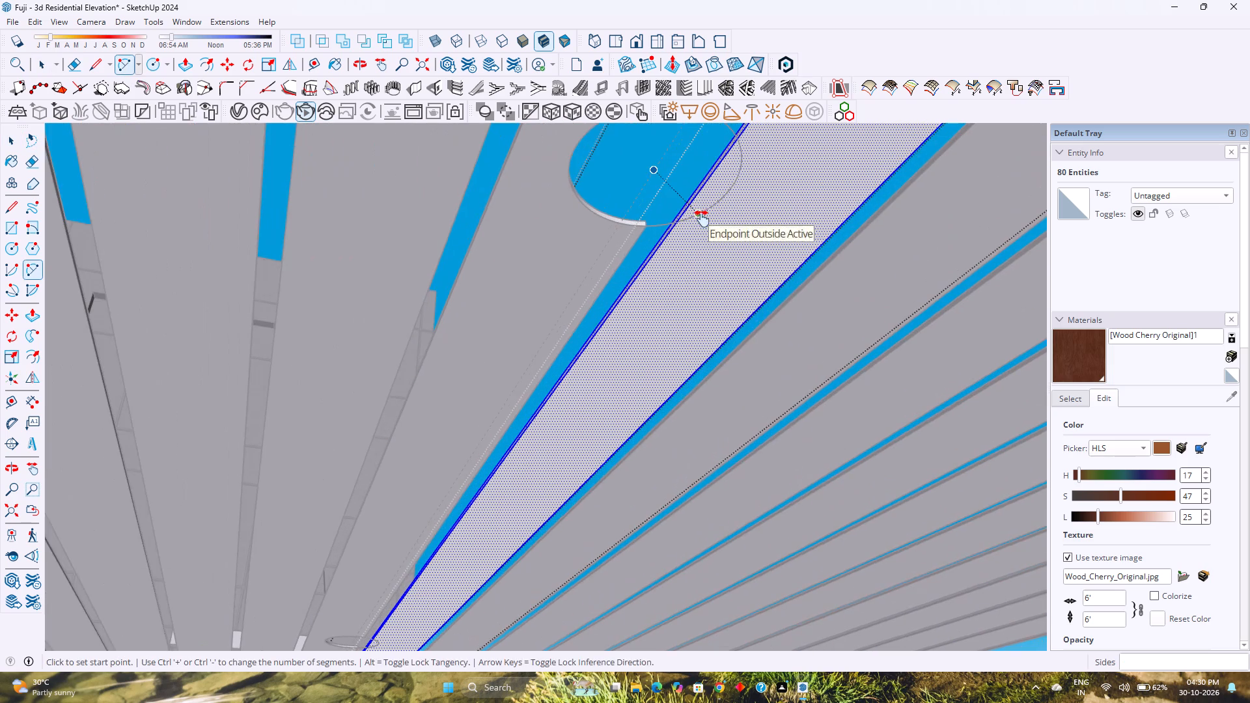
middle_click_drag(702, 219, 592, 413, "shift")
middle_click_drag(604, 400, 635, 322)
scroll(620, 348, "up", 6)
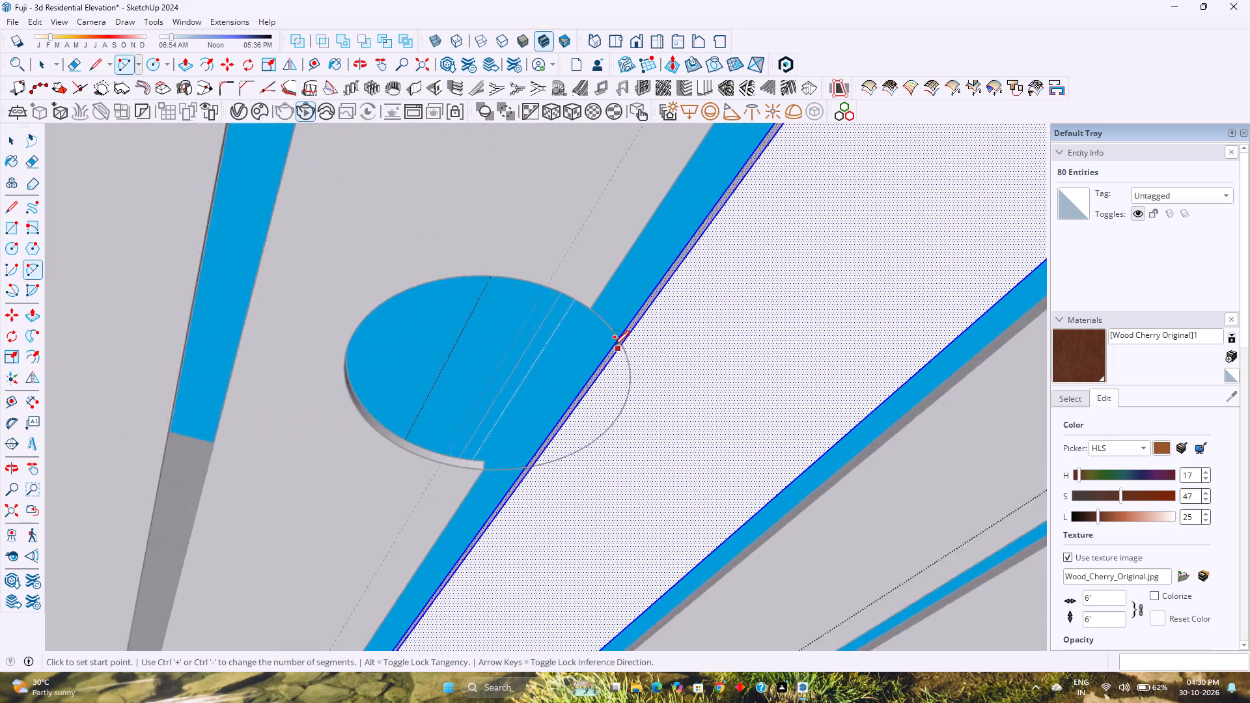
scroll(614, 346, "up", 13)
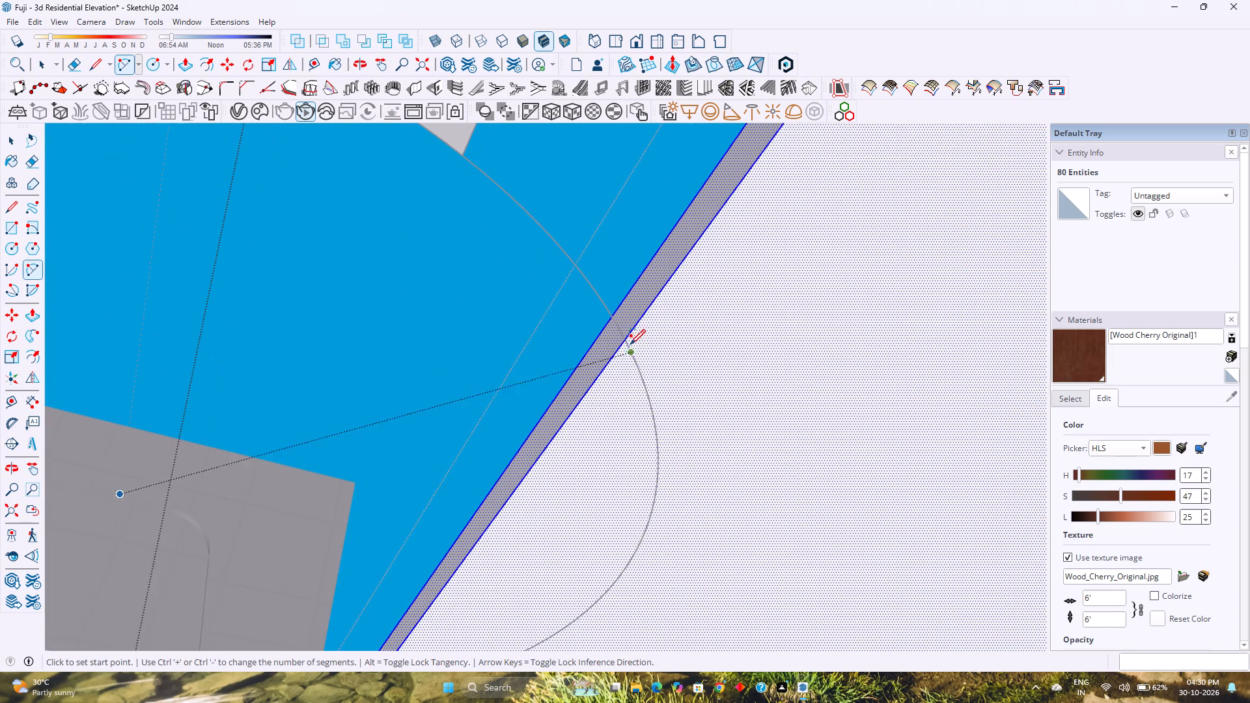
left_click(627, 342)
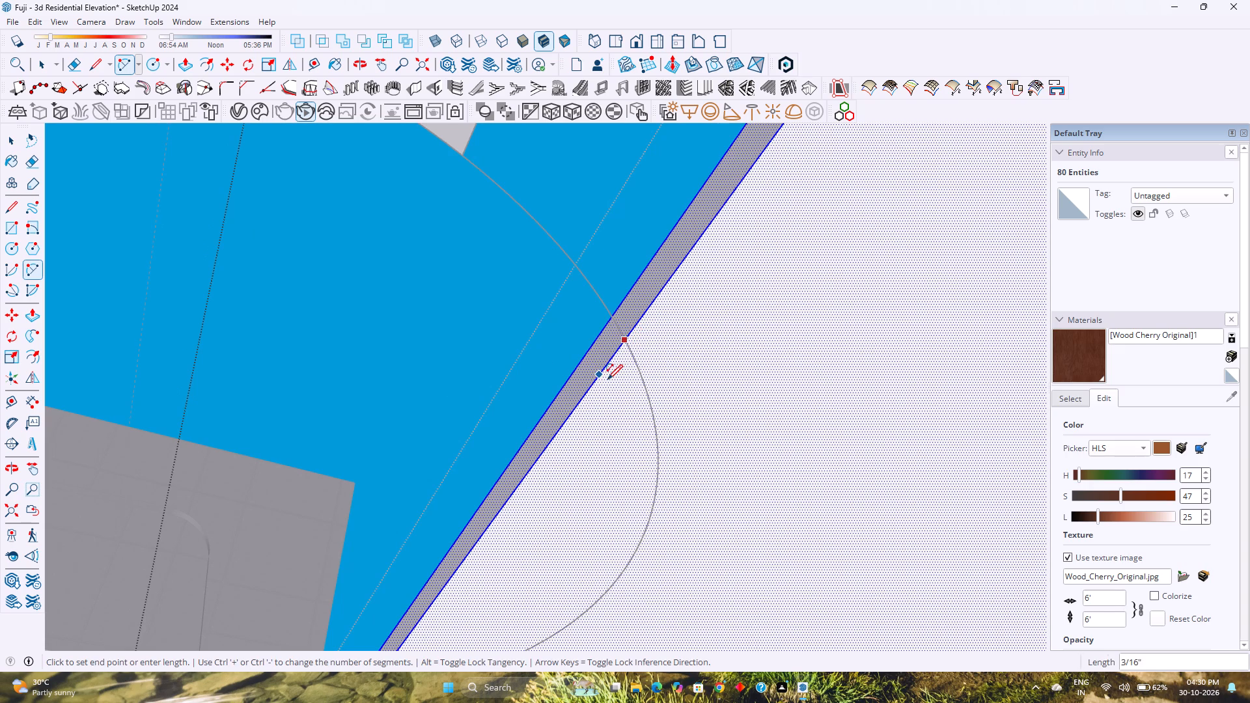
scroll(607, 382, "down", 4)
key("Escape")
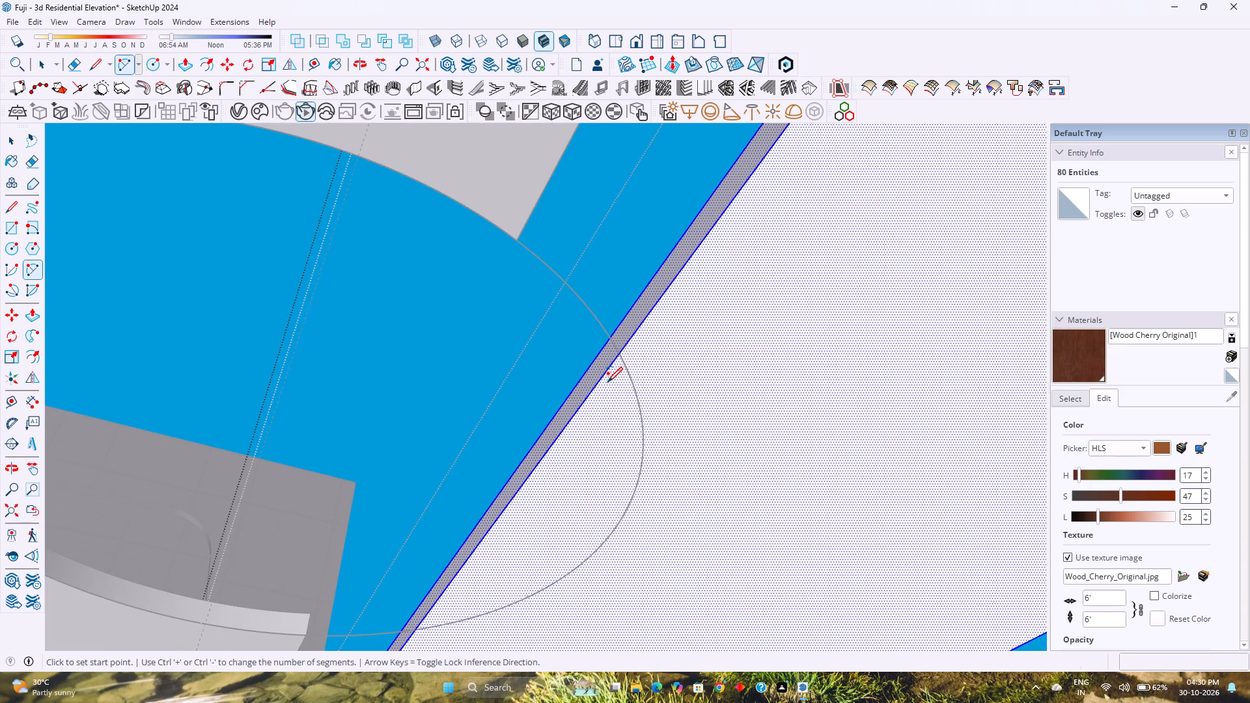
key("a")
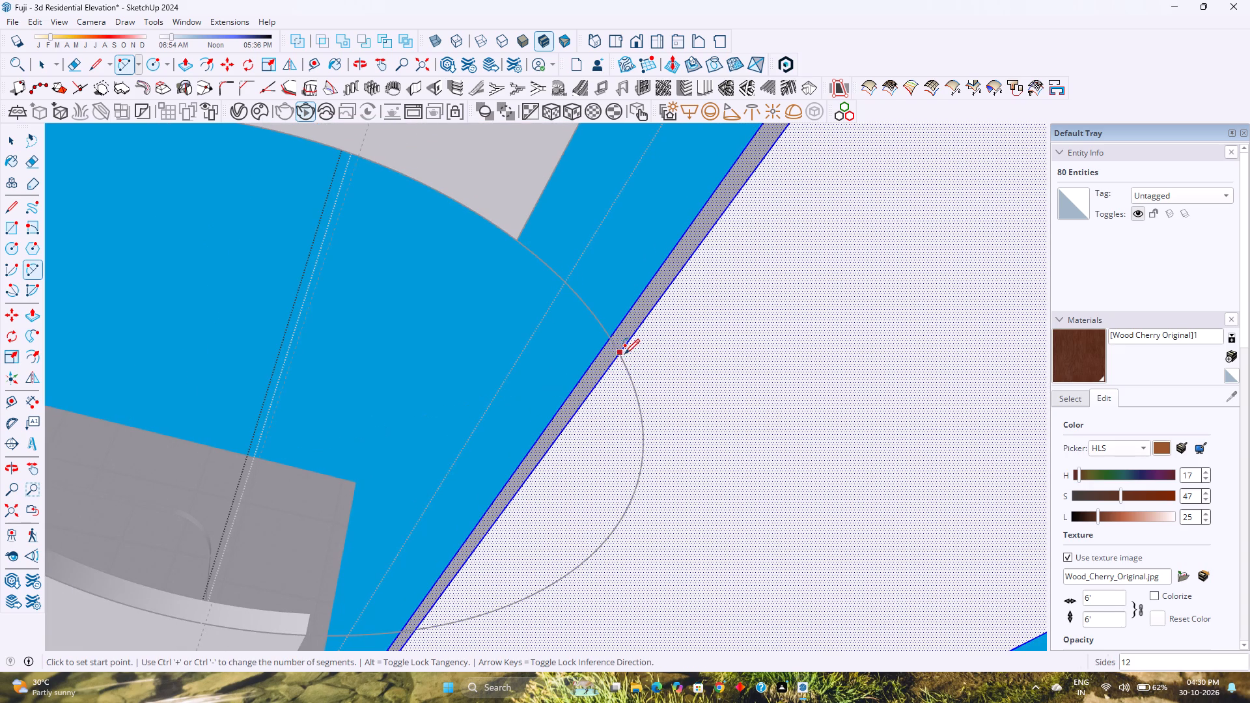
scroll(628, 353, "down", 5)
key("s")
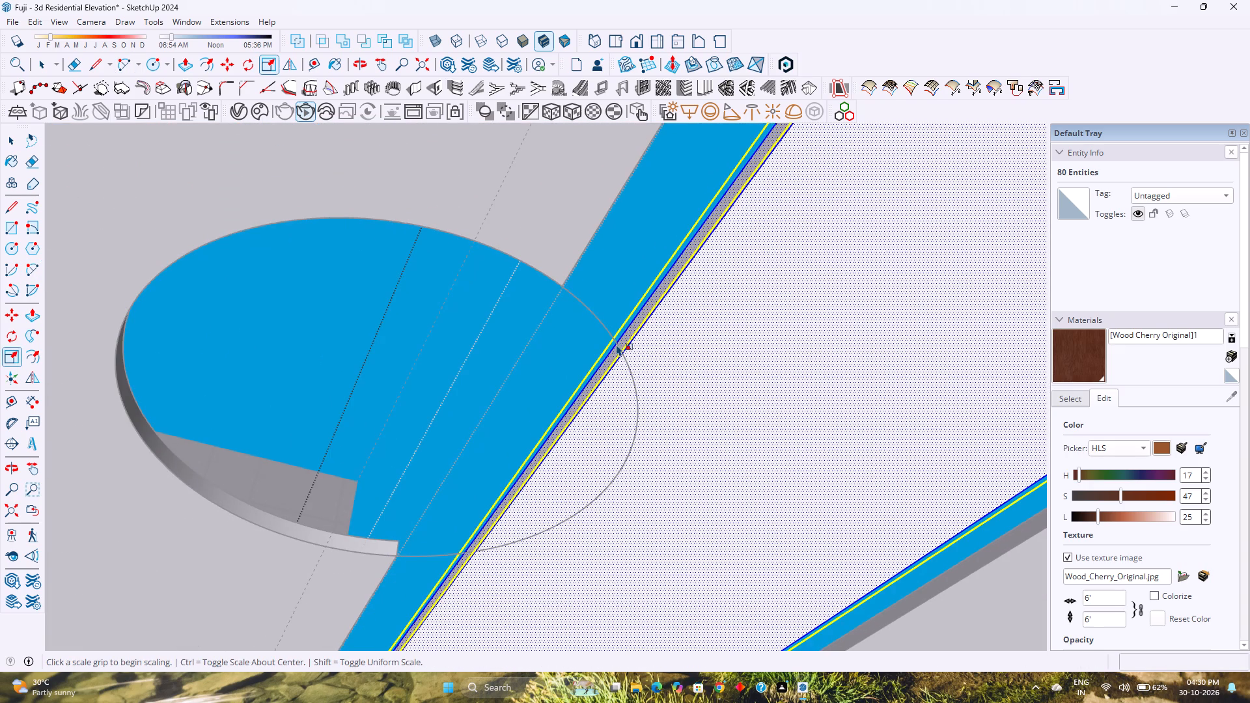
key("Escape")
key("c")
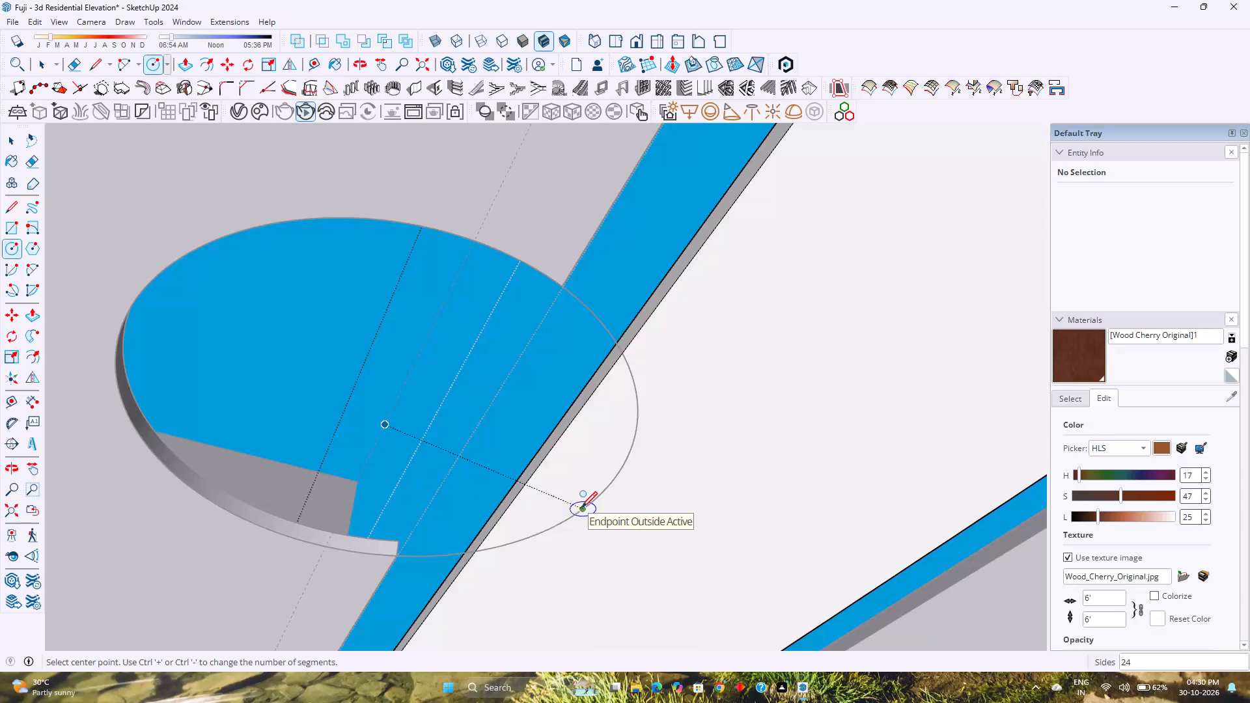
Draw a two-point arc with a bulge of about 2" along the part of the light circle that overlaps the louvre.
key("a")
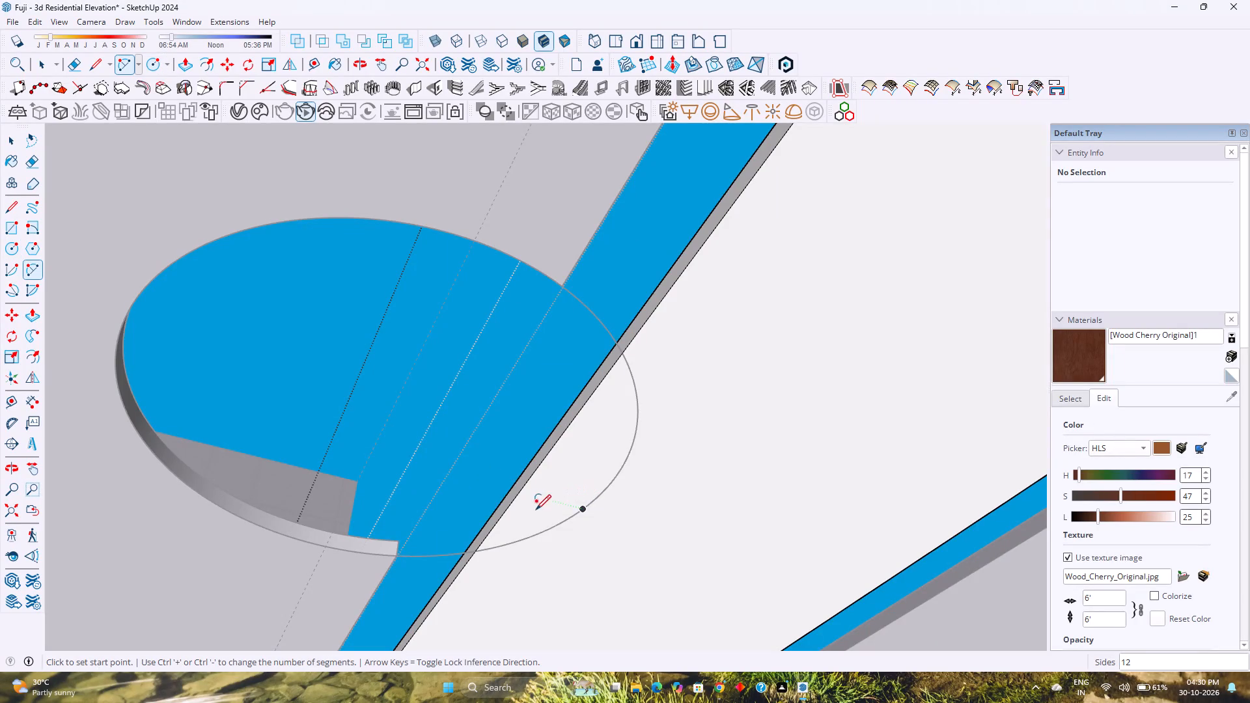
scroll(481, 565, "up", 3)
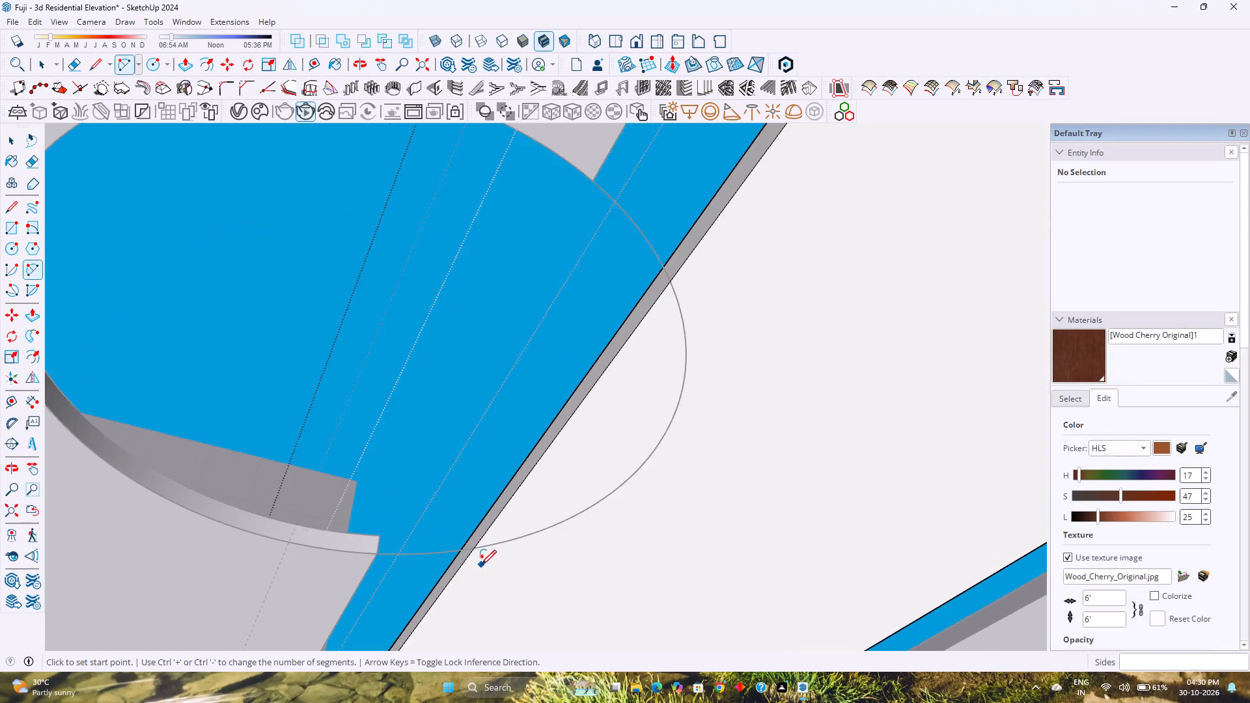
middle_click_drag(481, 565, 493, 549)
scroll(486, 547, "down", 3)
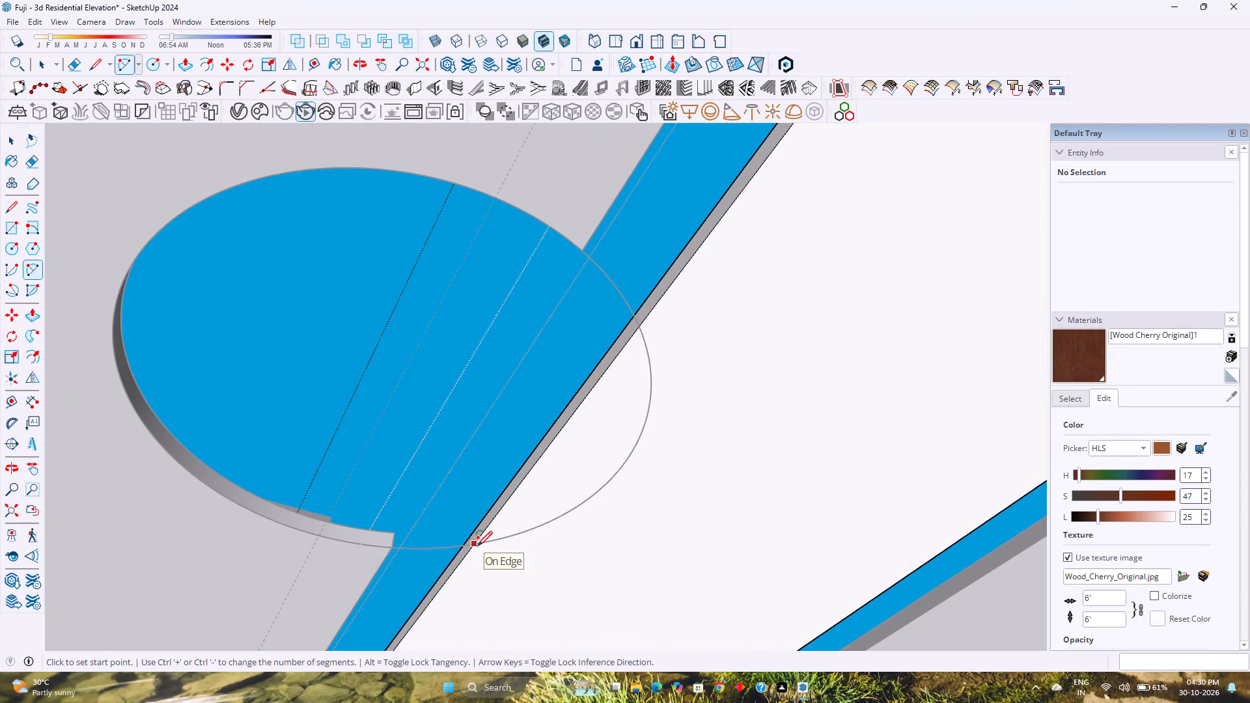
left_click(392, 546)
left_click(581, 249)
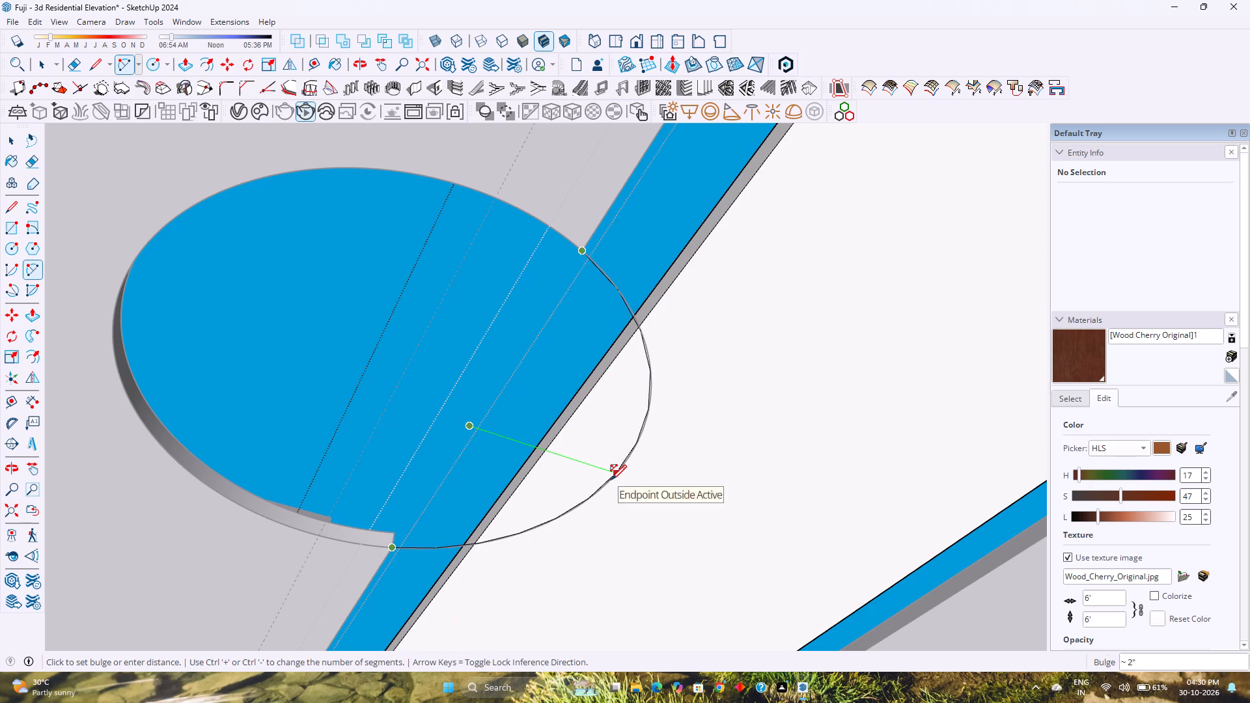
scroll(612, 480, "up", 2)
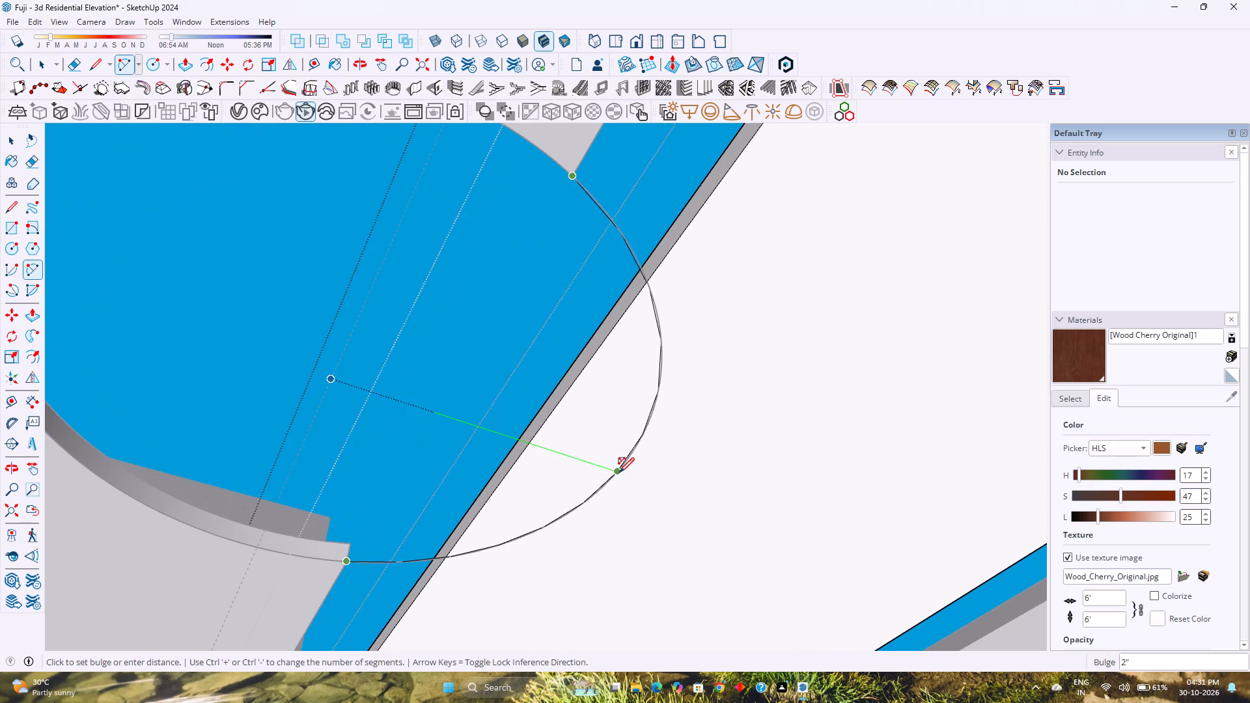
left_click(619, 473)
Set the new arc's segment count to 60.
key("space")
scroll(611, 466, "up", 4)
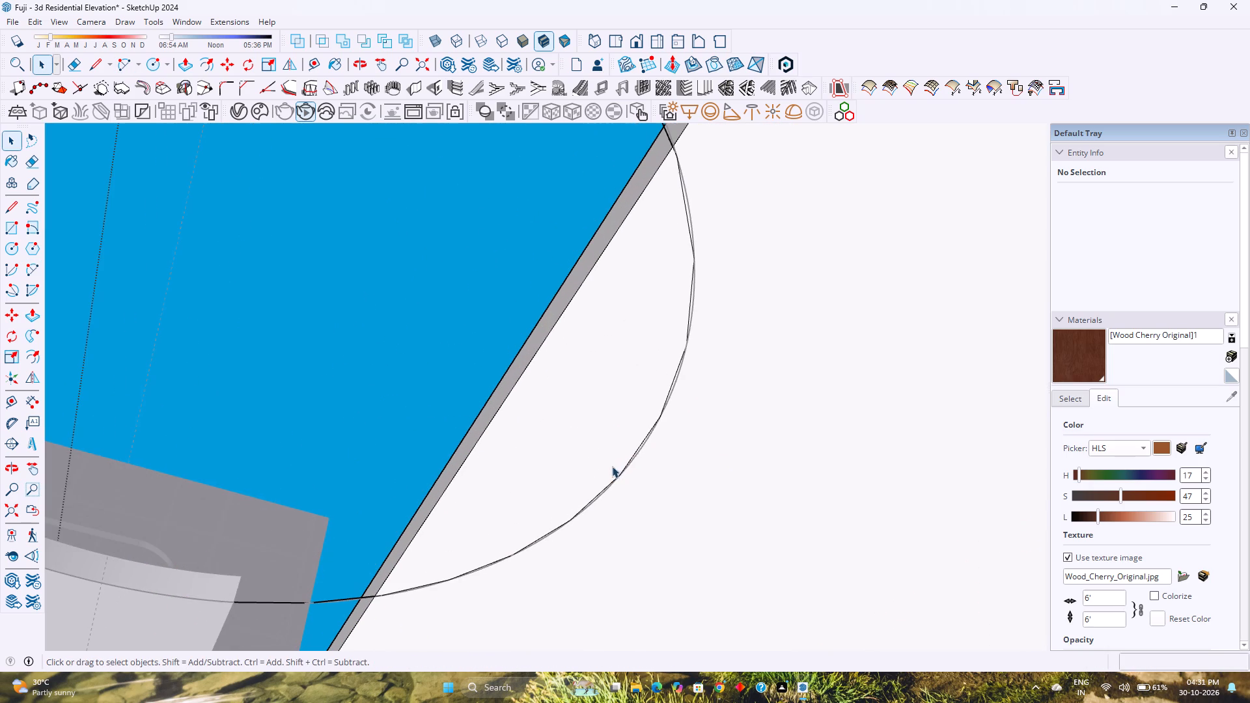
left_click(639, 443)
scroll(638, 443, "down", 7)
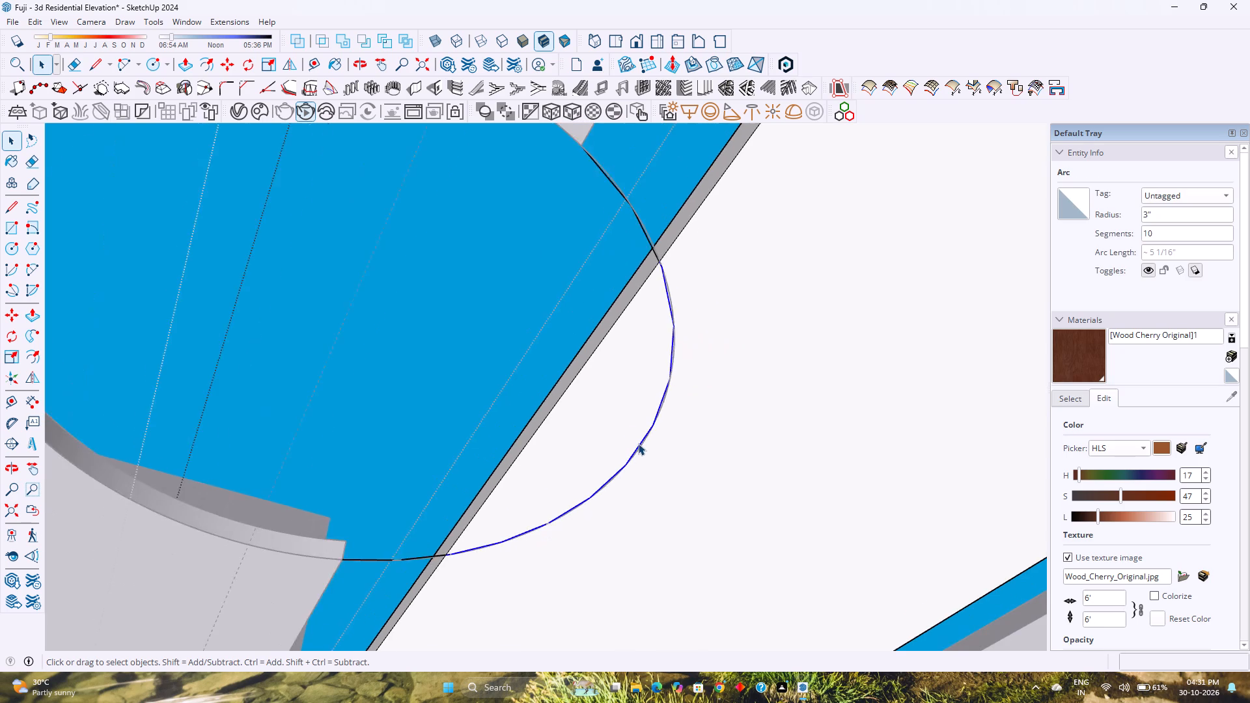
scroll(638, 443, "down", 2)
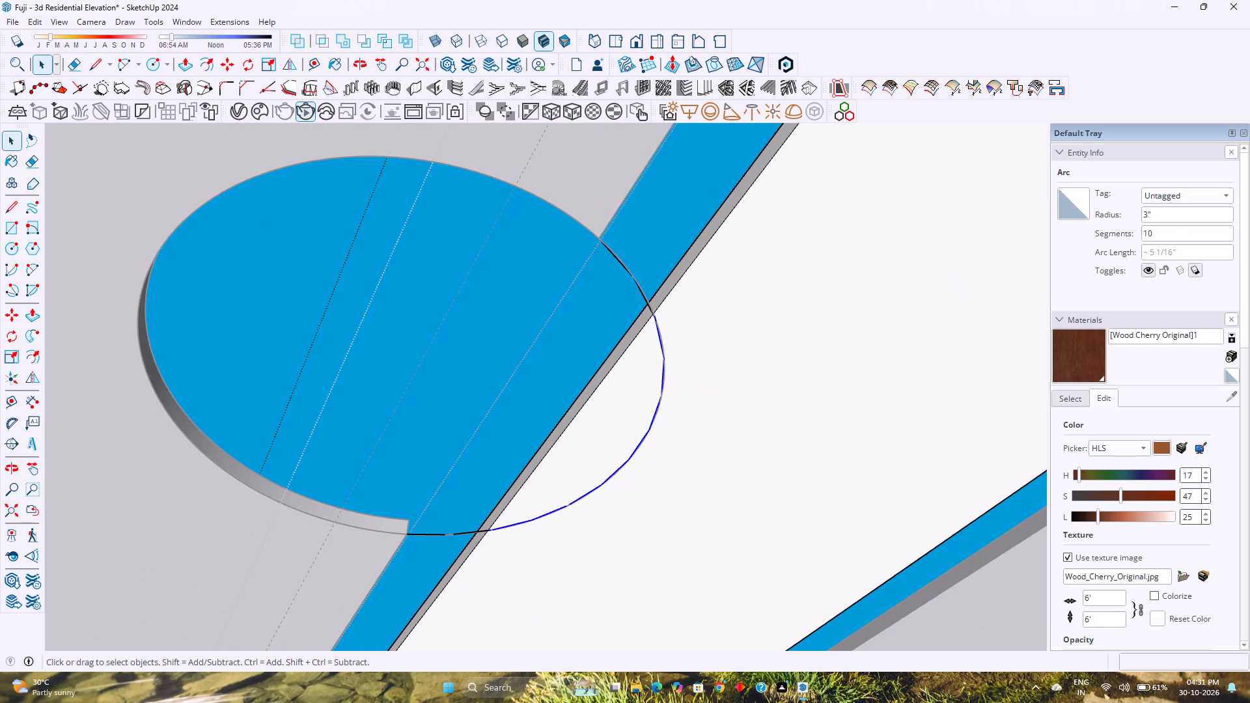
left_click(1166, 236)
left_click(1166, 236)
type("60")
key("Return")
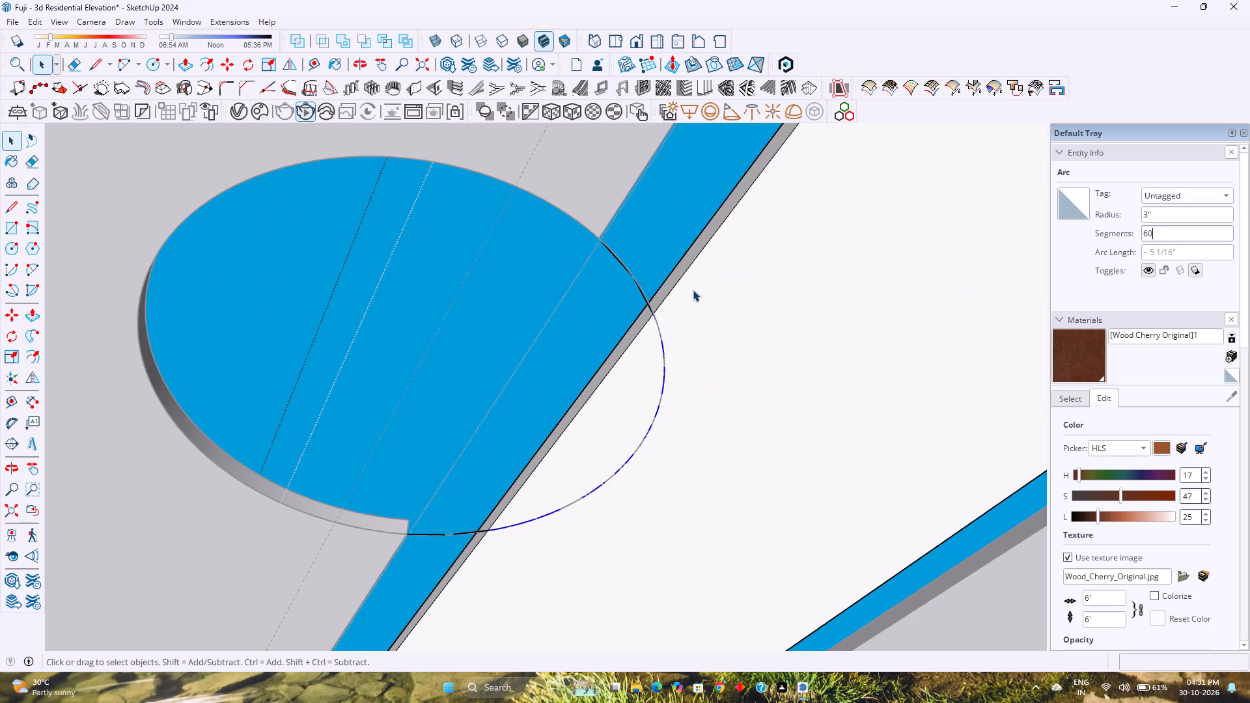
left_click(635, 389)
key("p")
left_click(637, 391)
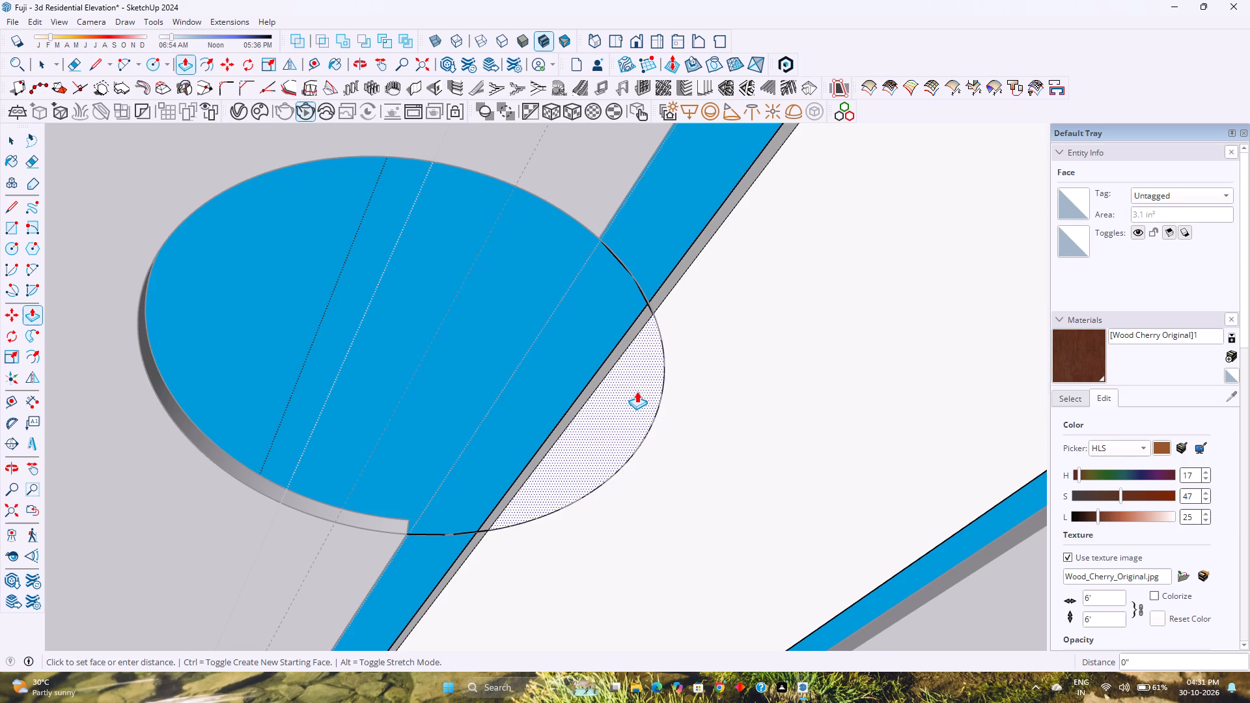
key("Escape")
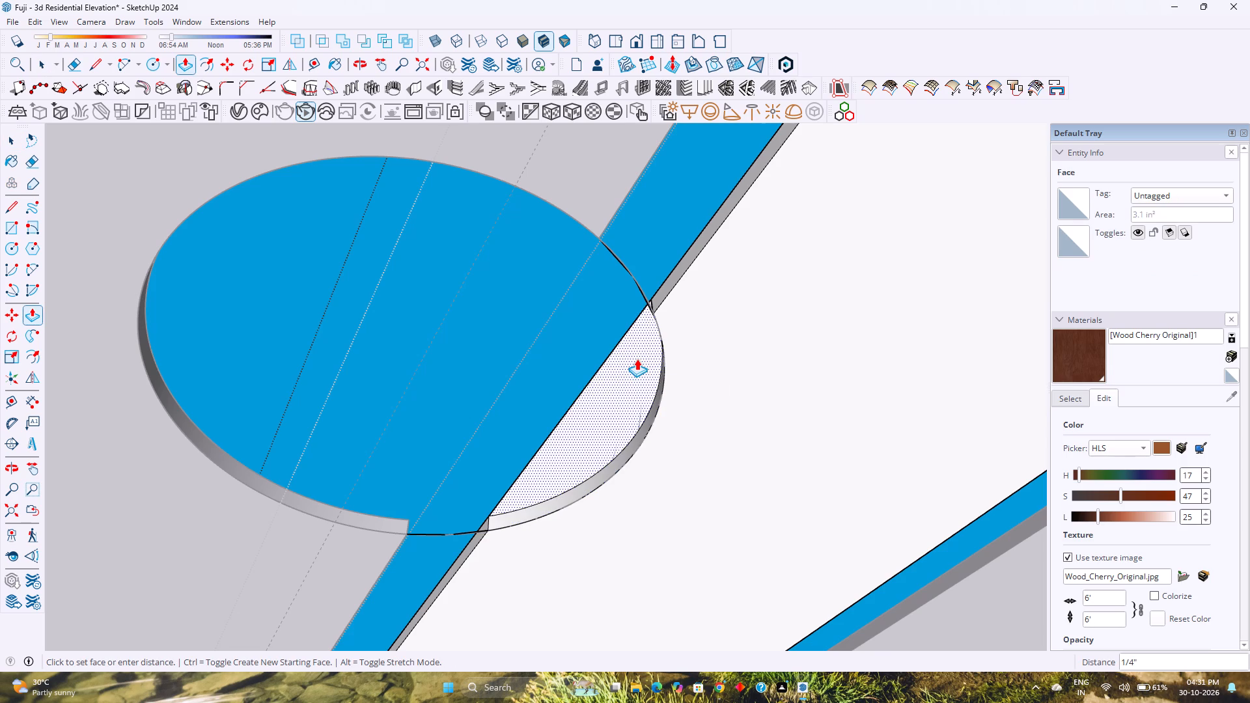
Erase the two arc pieces that extend past the louvre's edge into the gap.
key("e")
left_click(426, 538)
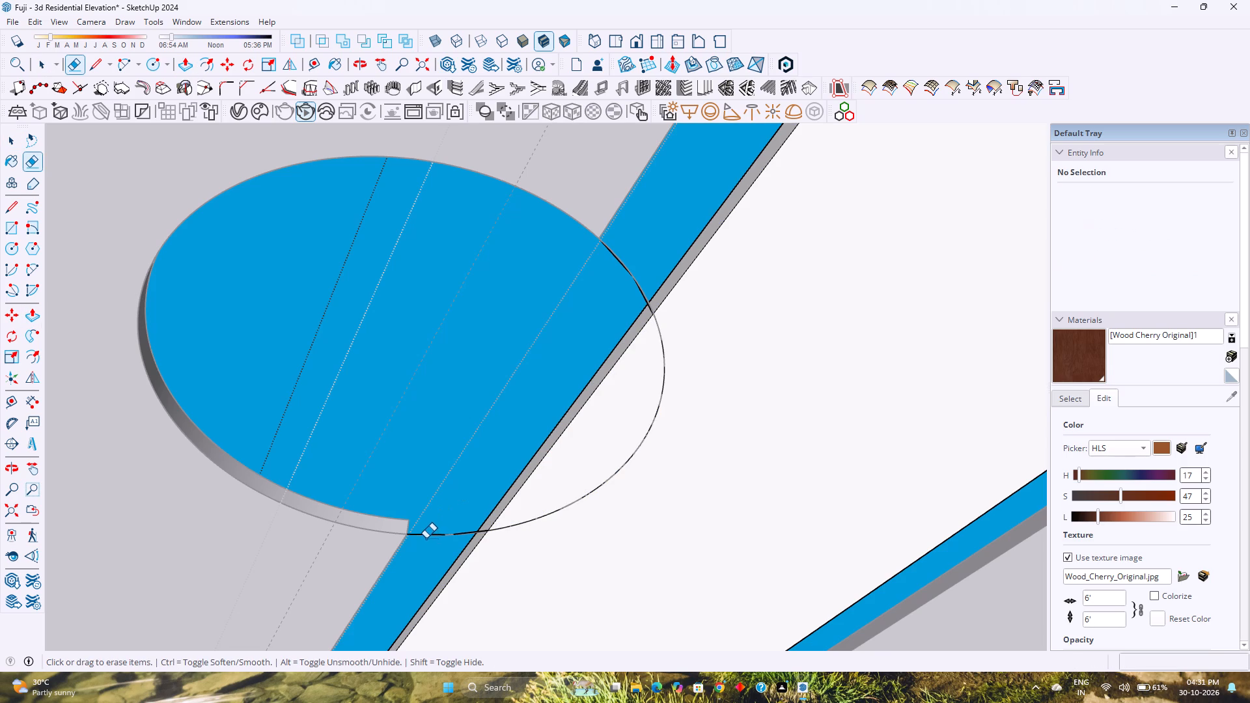
left_click(426, 535)
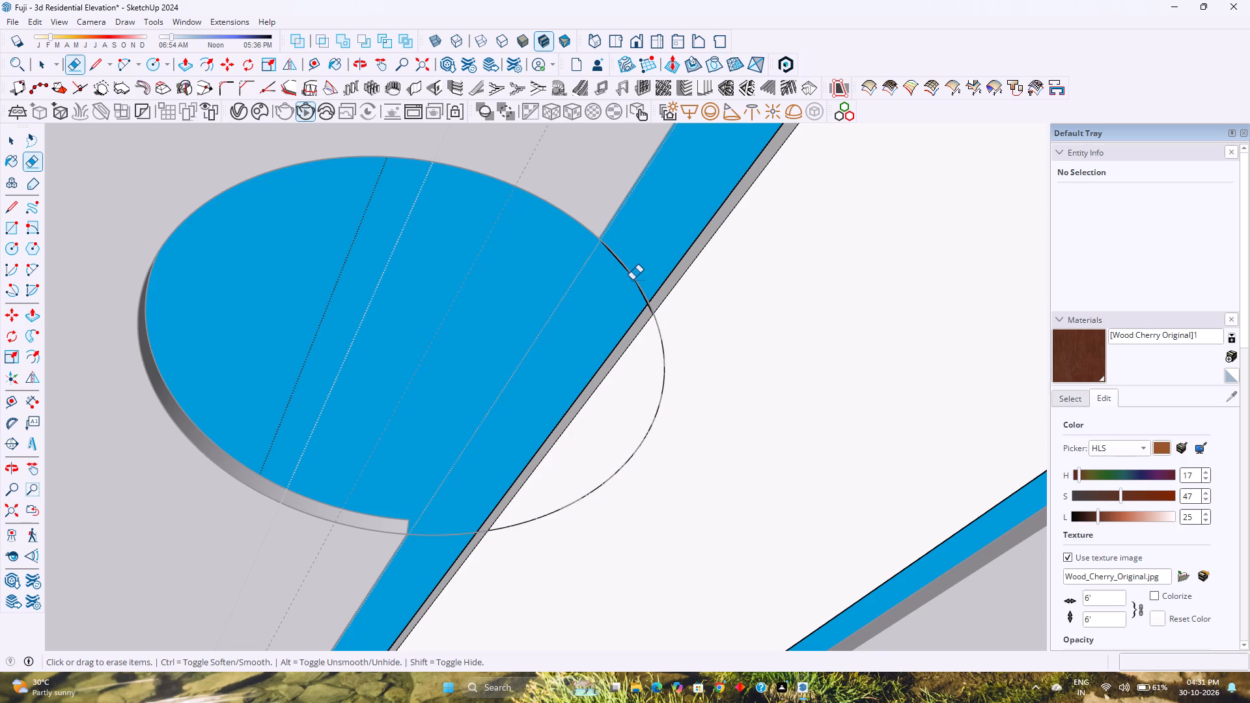
left_click(632, 280)
key("space")
Copy the light-circle segment's face and edges 20' along the louvre to the far circle, dividing the distance into 3 equal spacings.
scroll(559, 338, "down", 5)
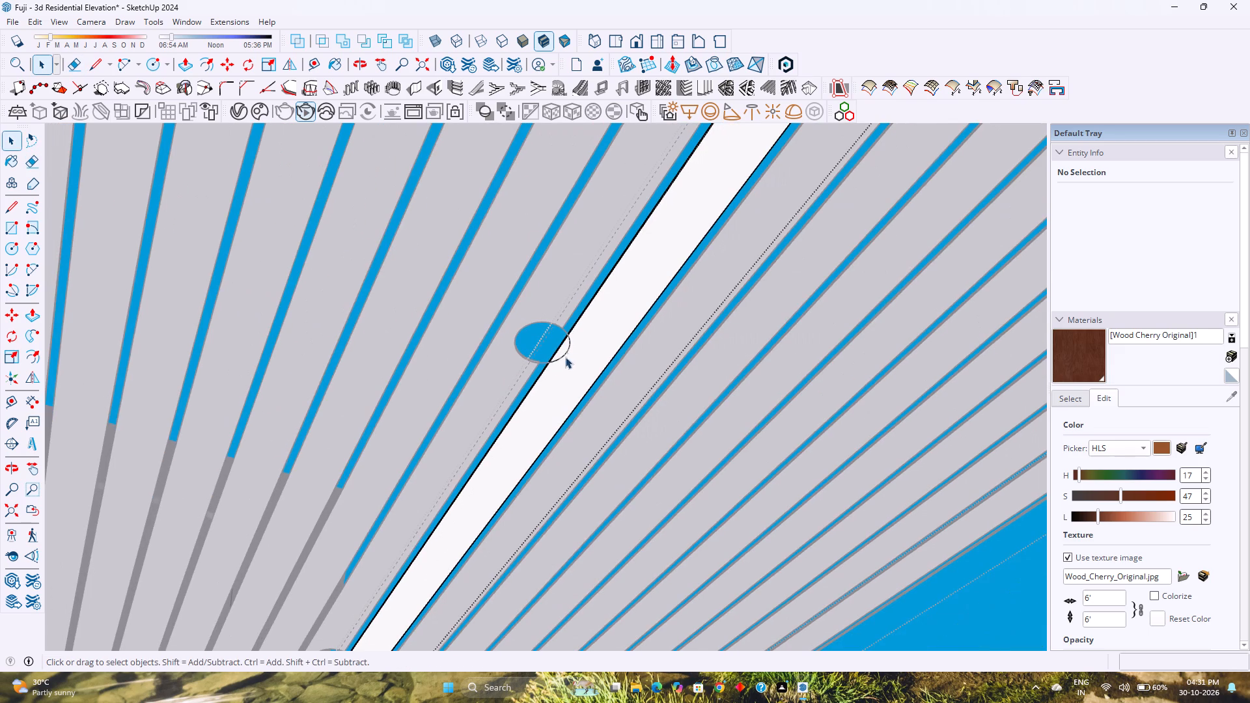
scroll(565, 348, "up", 5)
scroll(565, 348, "down", 14)
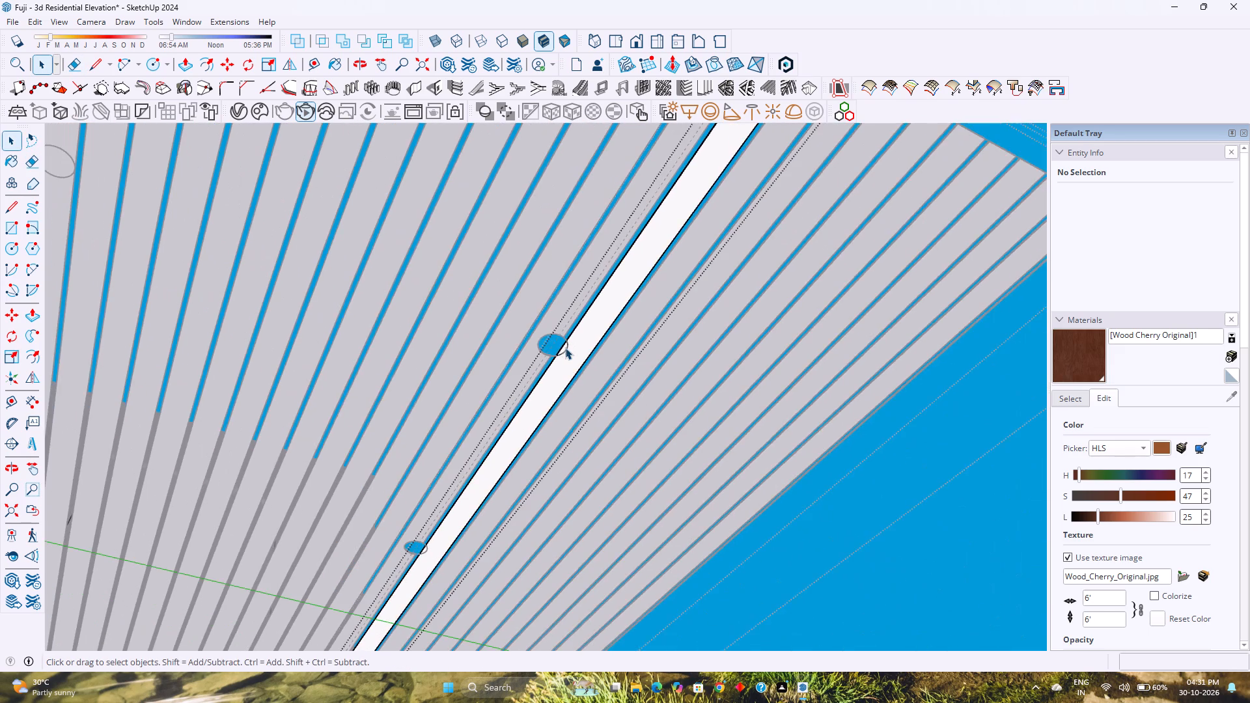
scroll(565, 348, "down", 4)
scroll(565, 348, "up", 19)
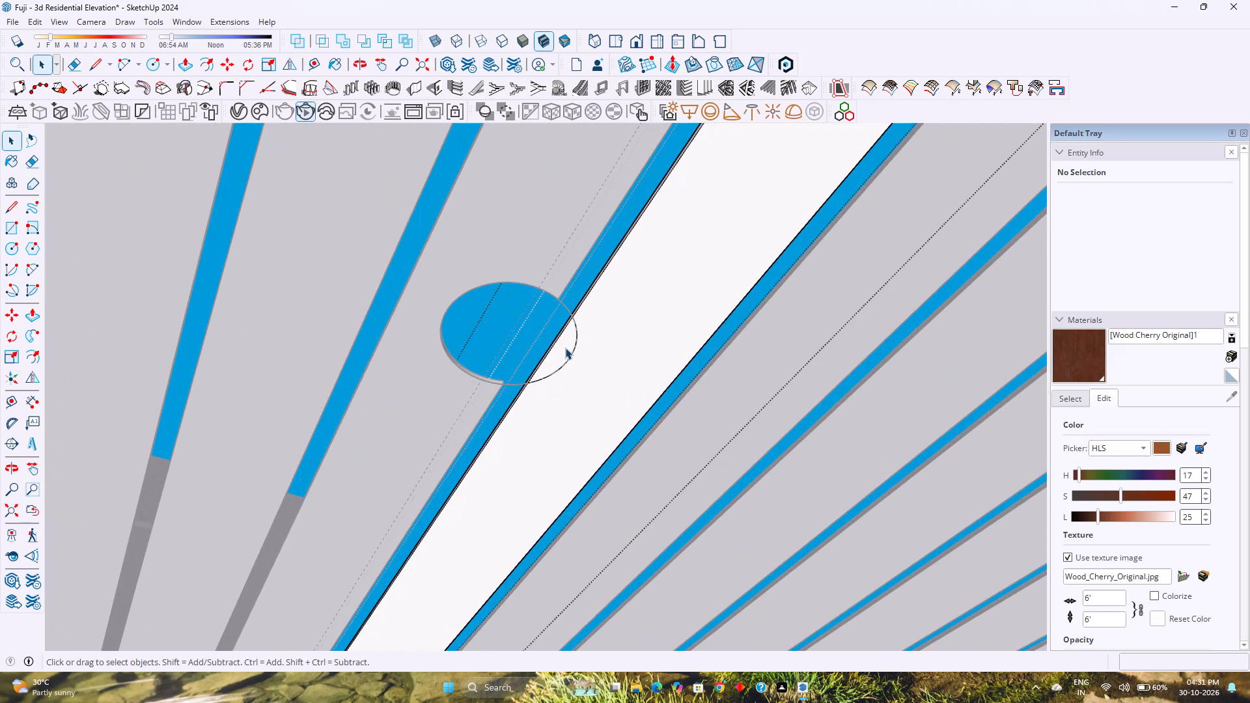
double_click(565, 348)
key("m")
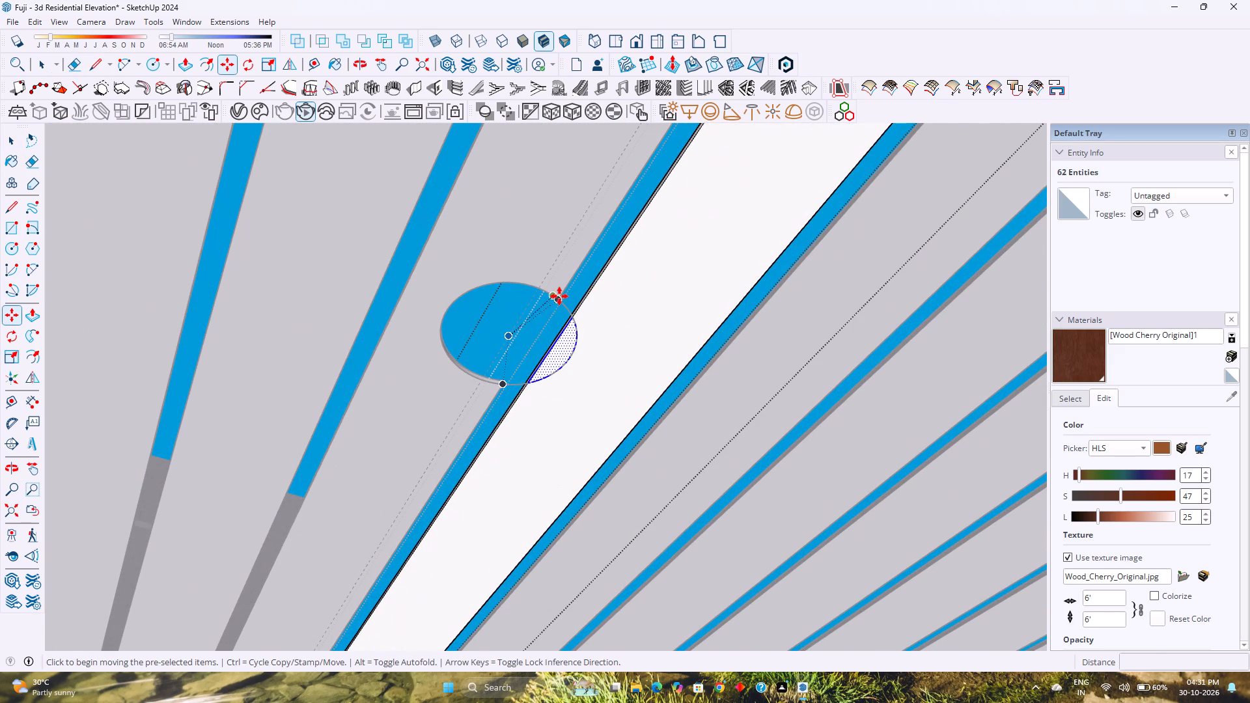
scroll(557, 299, "up", 3)
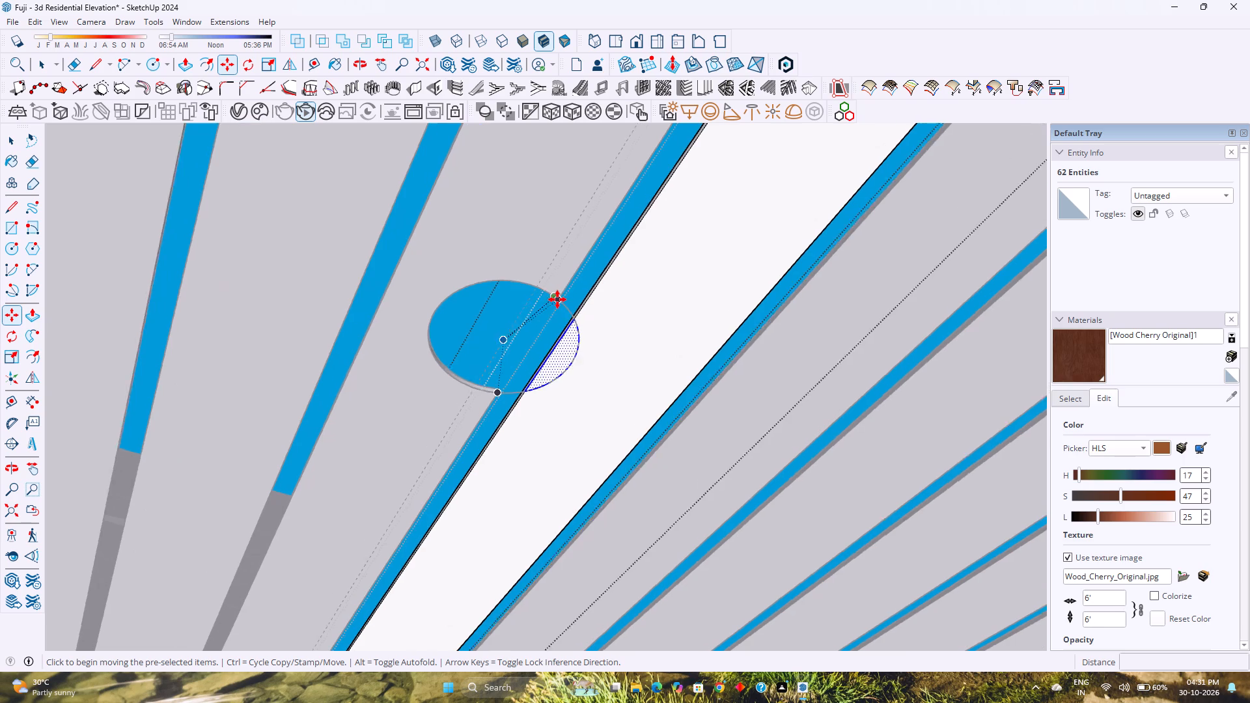
scroll(557, 299, "up", 19)
scroll(557, 301, "down", 4)
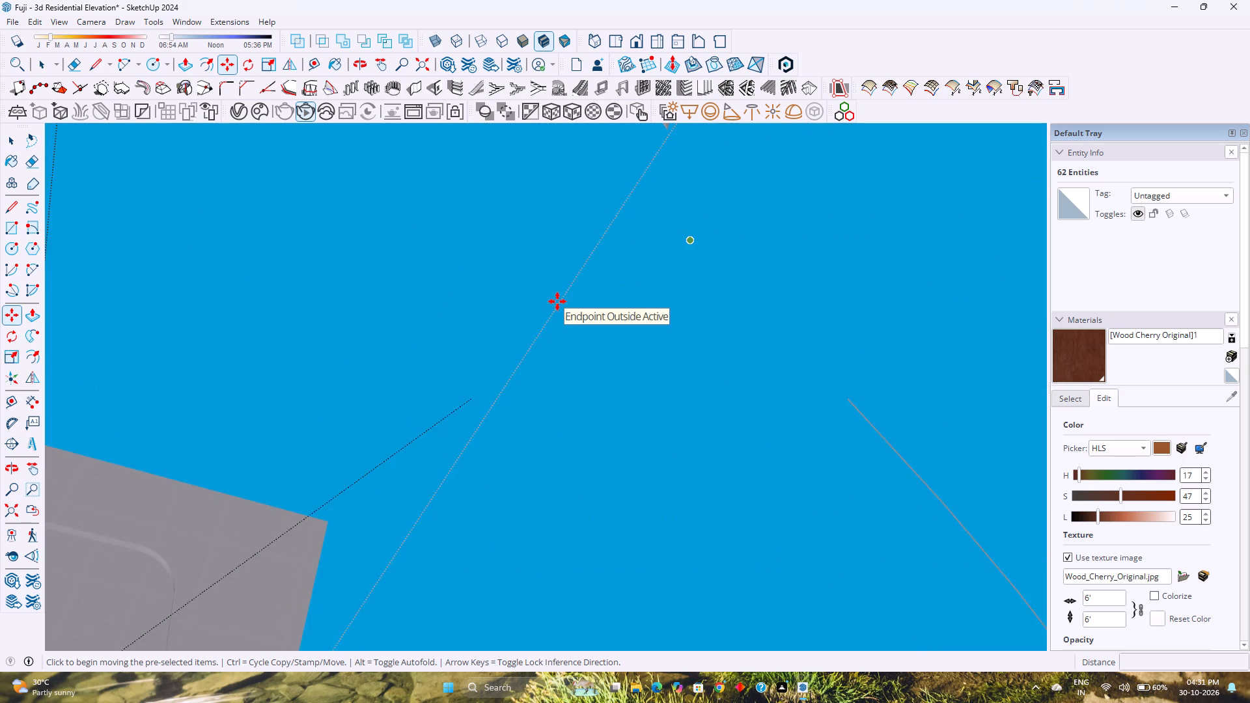
scroll(557, 301, "down", 4)
scroll(559, 301, "up", 16)
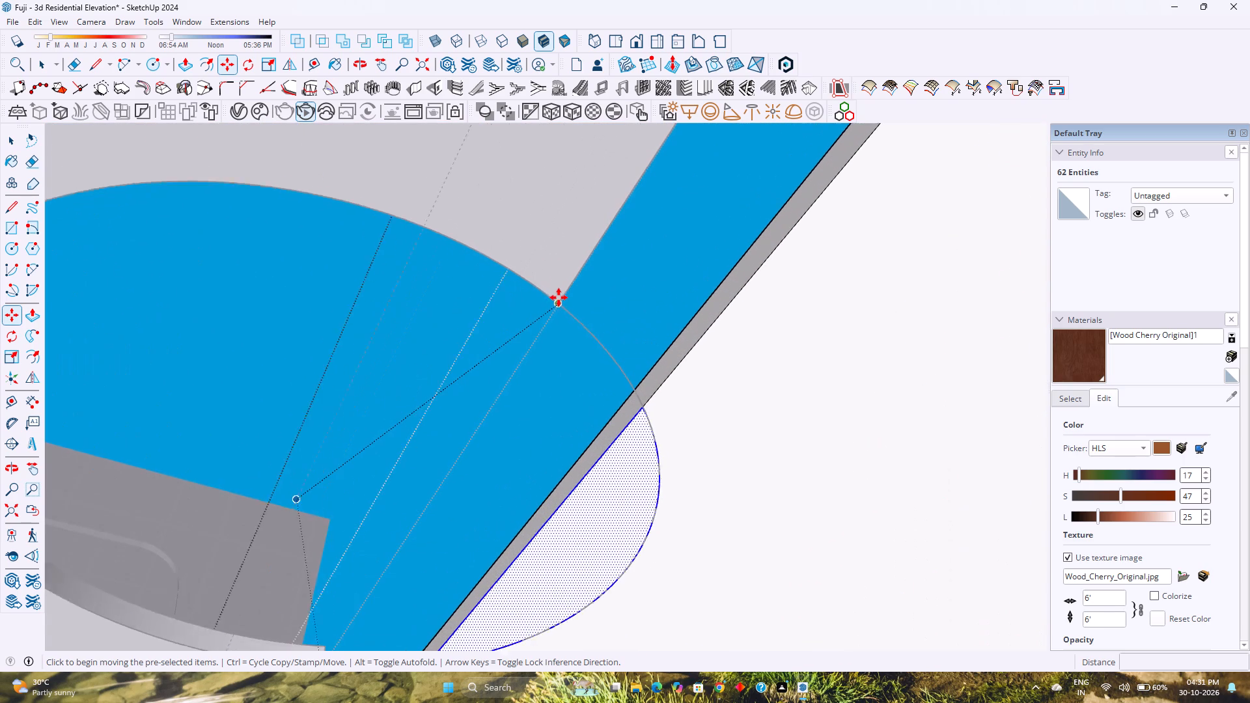
left_click(559, 303)
scroll(508, 390, "down", 8)
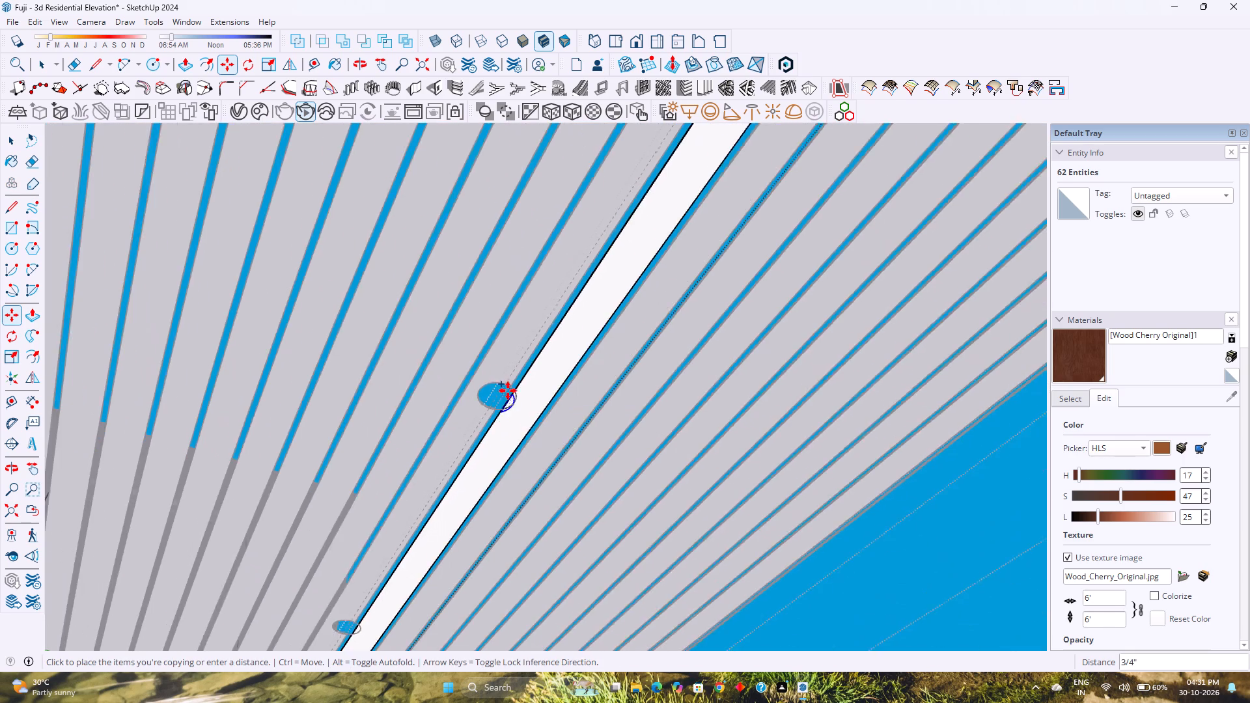
scroll(508, 391, "down", 15)
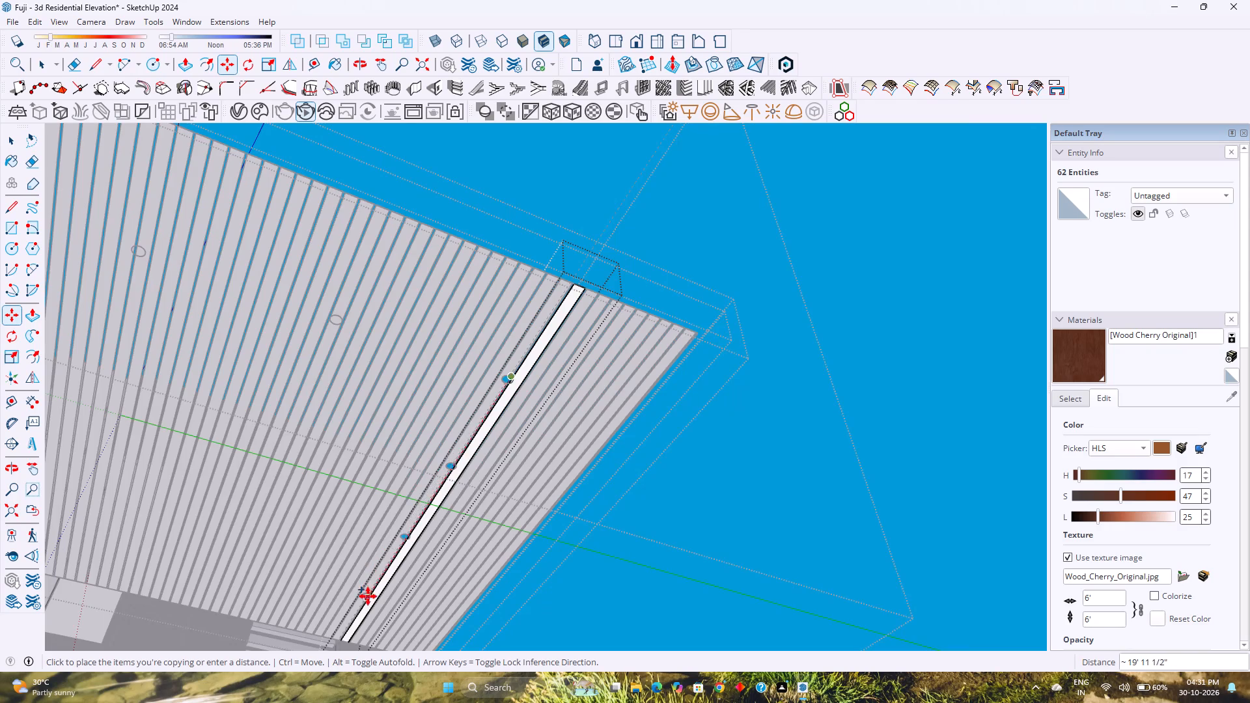
scroll(368, 596, "up", 18)
scroll(379, 583, "down", 5)
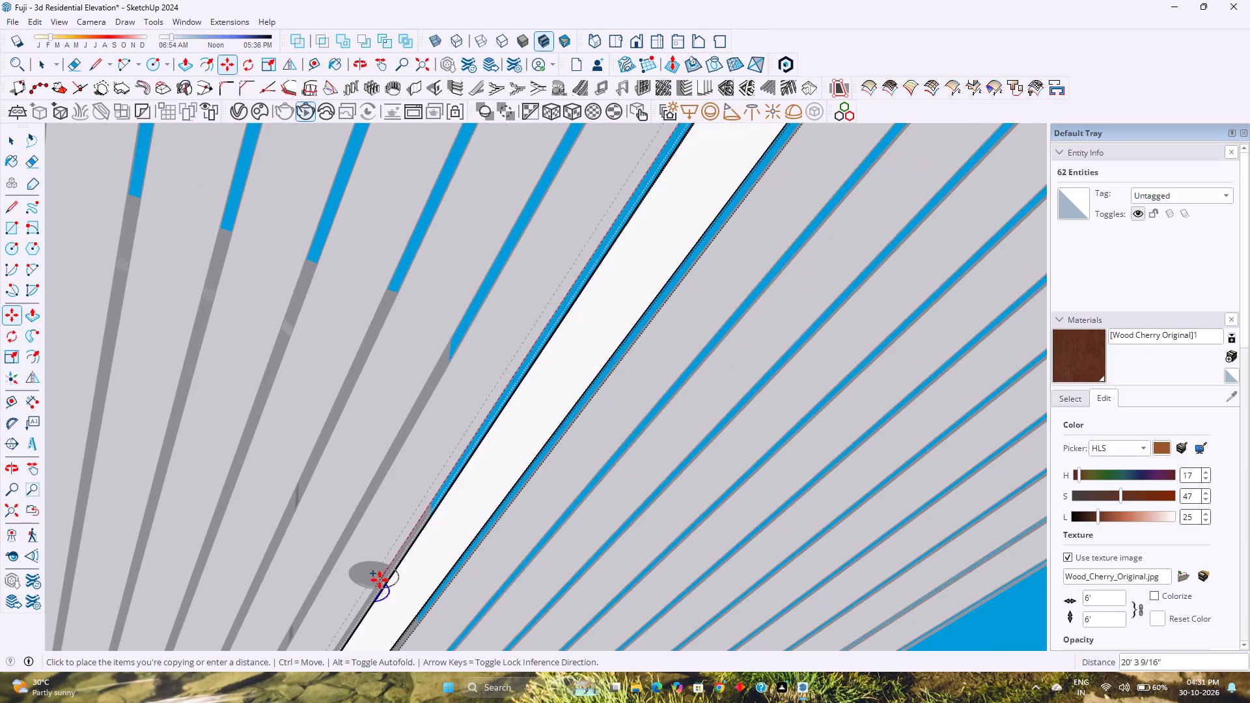
middle_click_drag(390, 568, 479, 407, "shift")
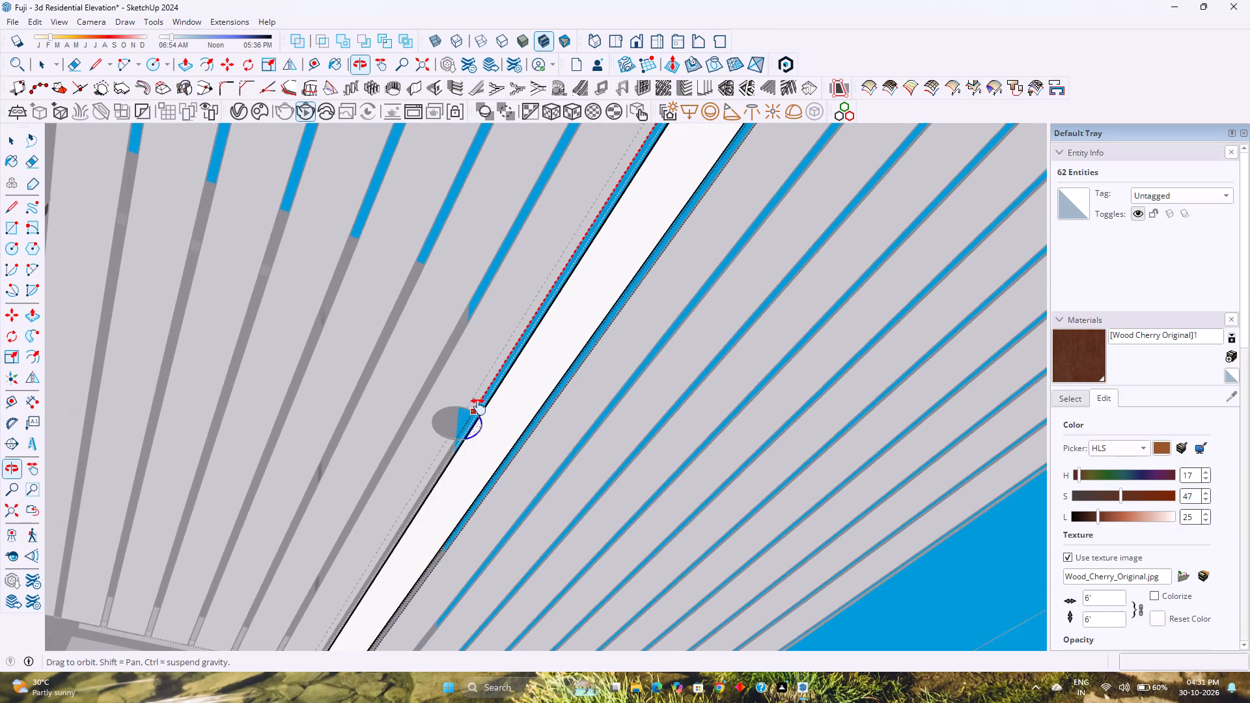
middle_click_drag(479, 407, 480, 405, "shift")
middle_click(480, 405, "shift")
scroll(480, 405, "down", 3)
key("Right")
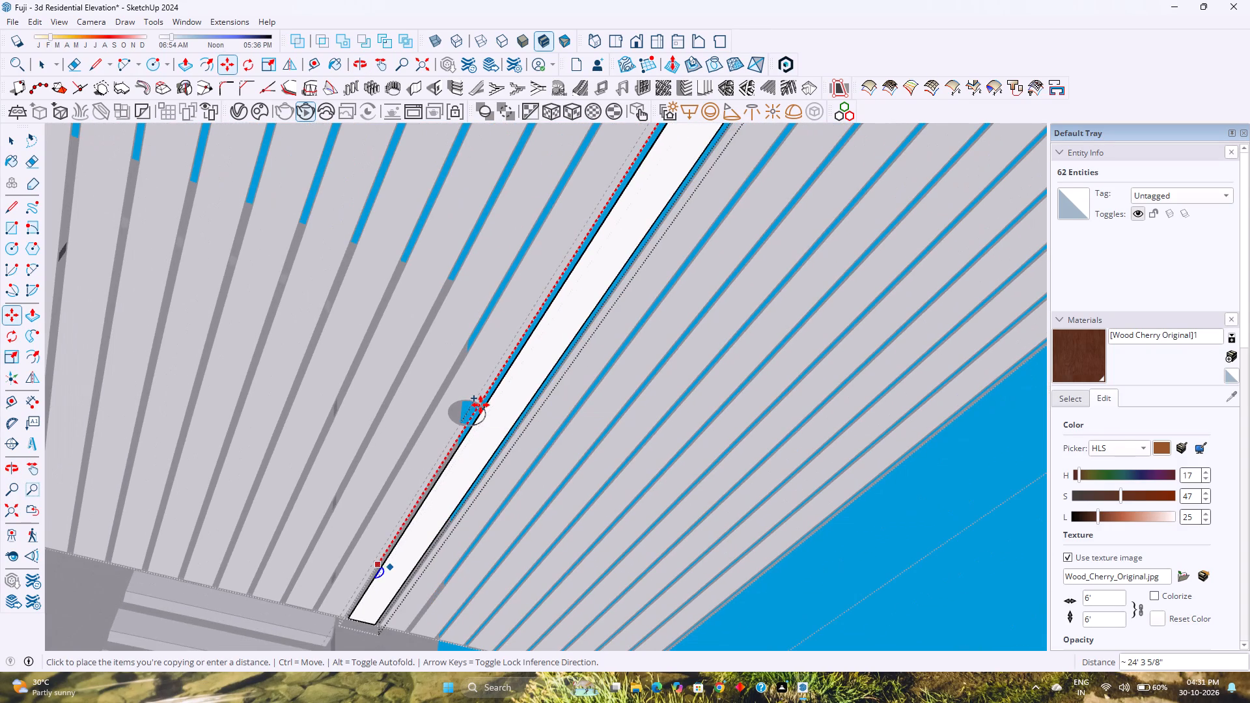
scroll(484, 401, "up", 11)
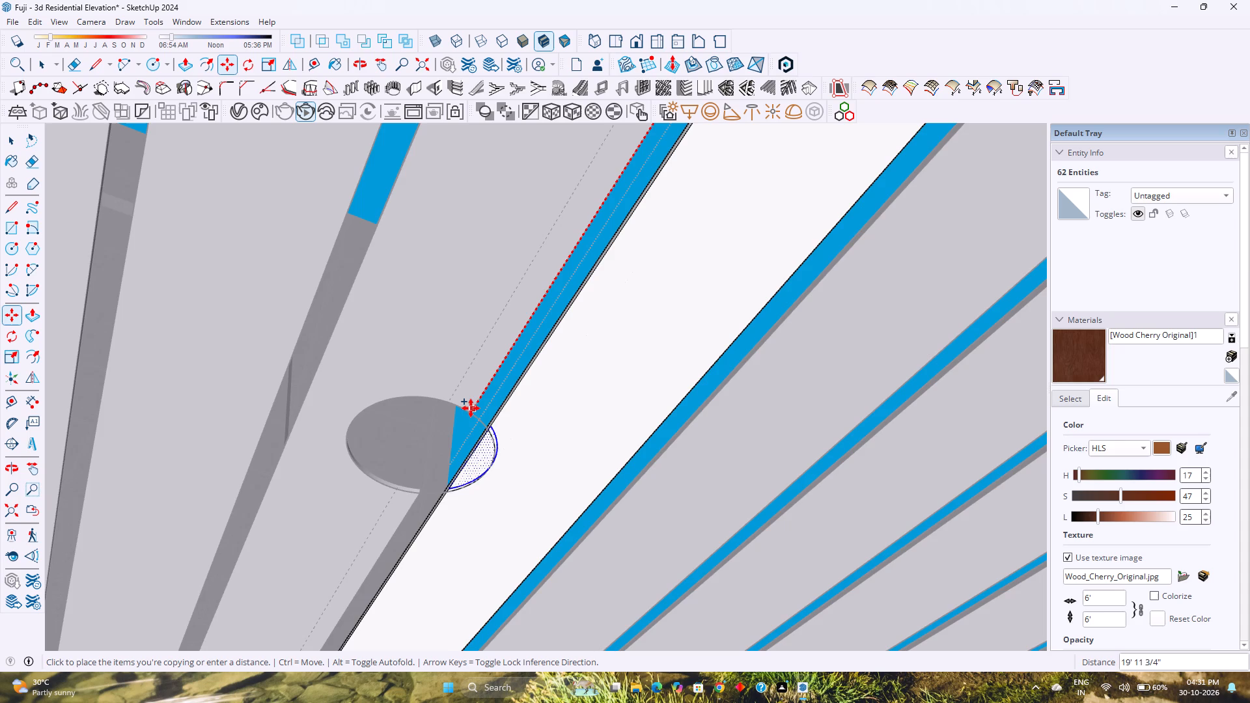
scroll(469, 413, "up", 11)
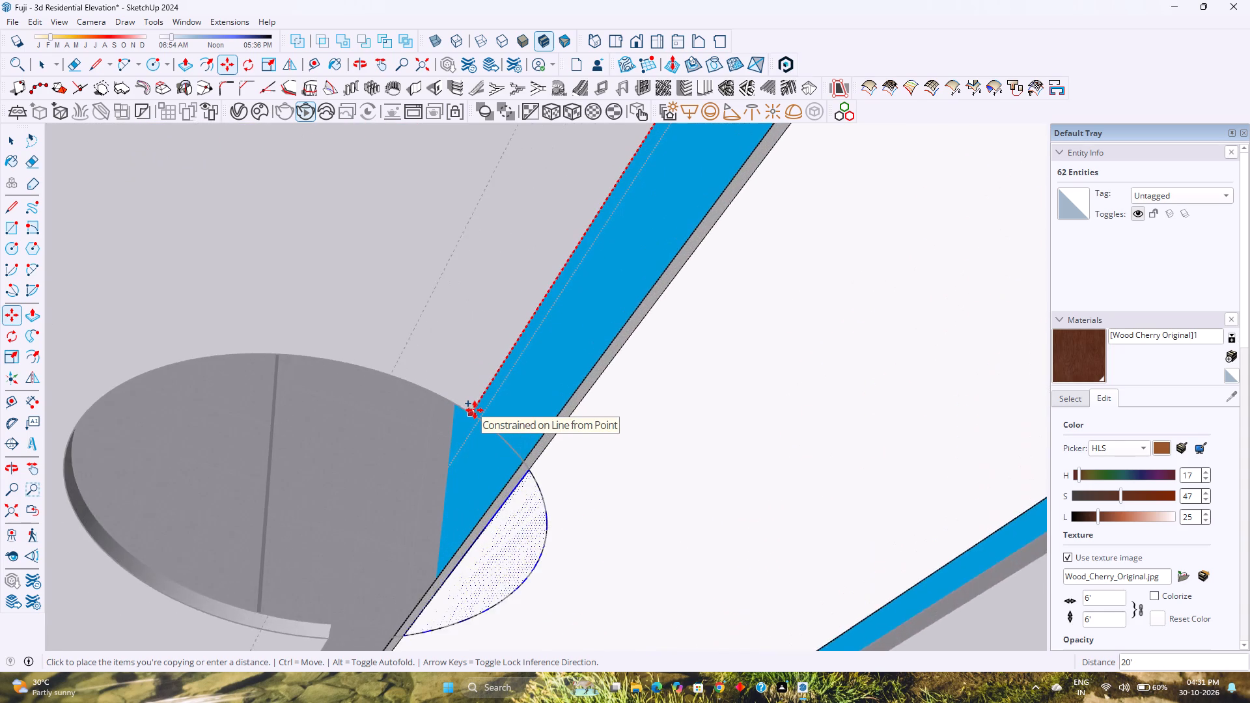
scroll(475, 410, "up", 5)
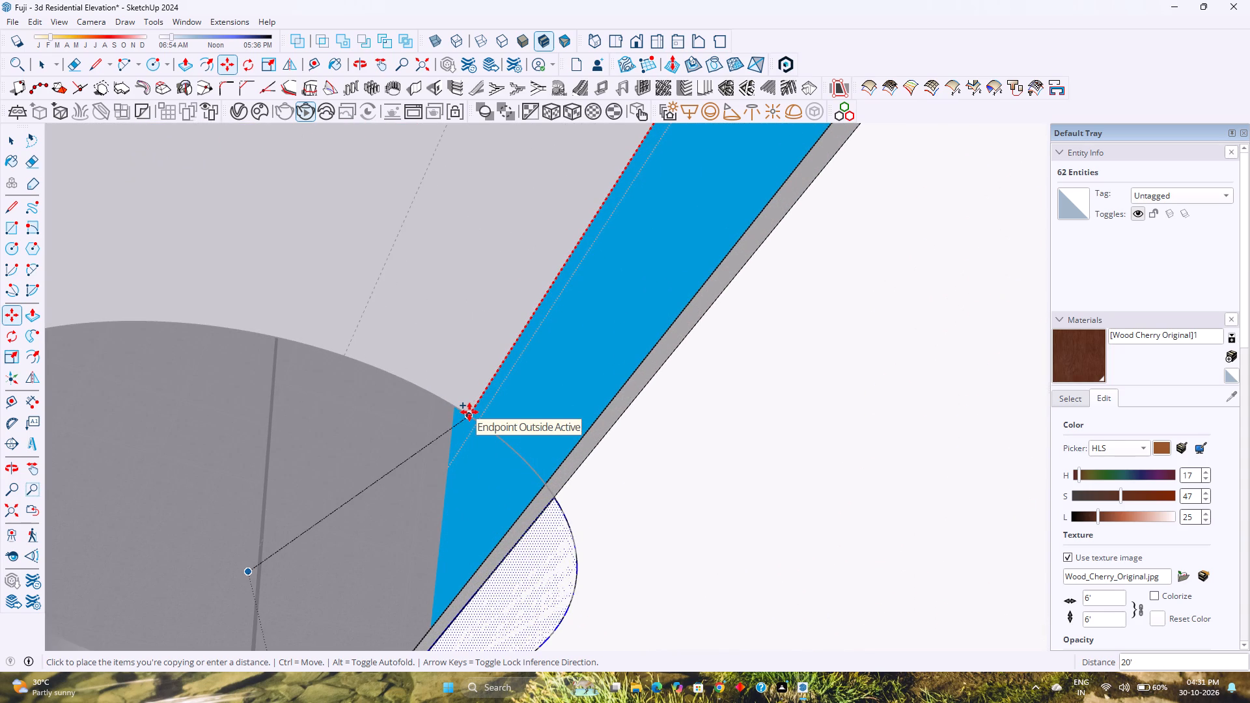
left_click(469, 412)
type("/3")
key("Return")
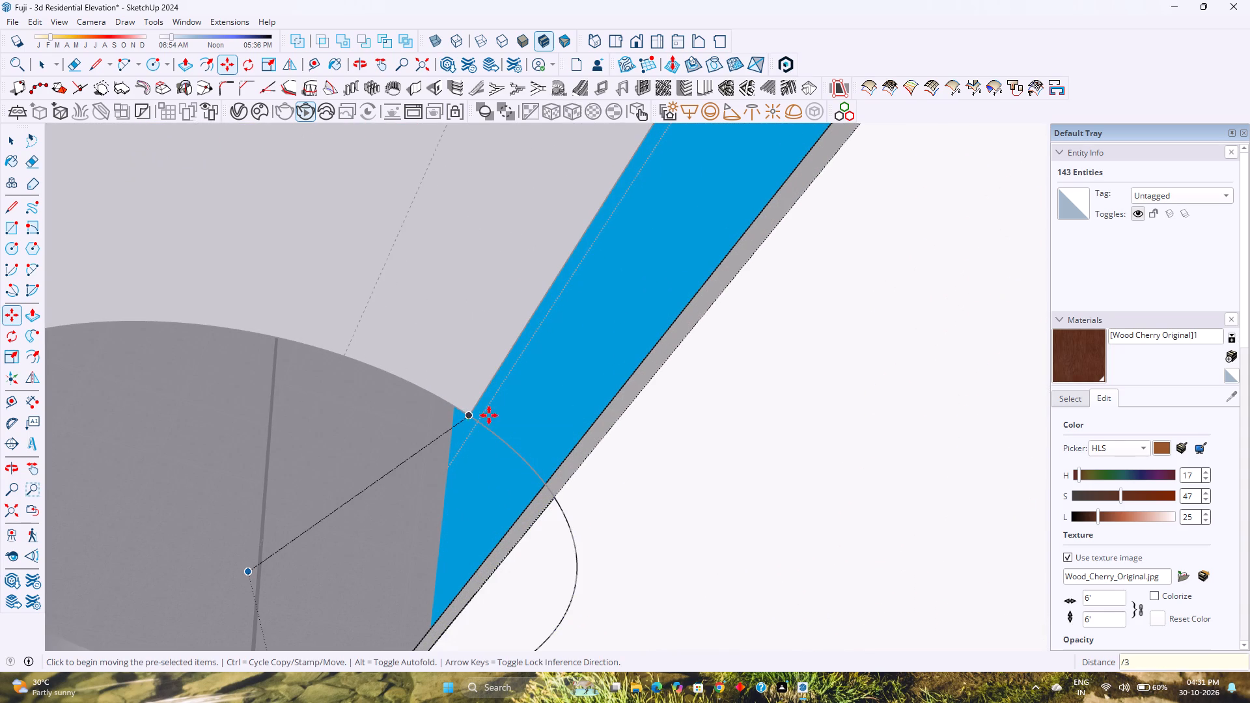
Push the far light-circle segment 0.25" through the louvre to cut its opening.
scroll(505, 433, "down", 4)
key("p")
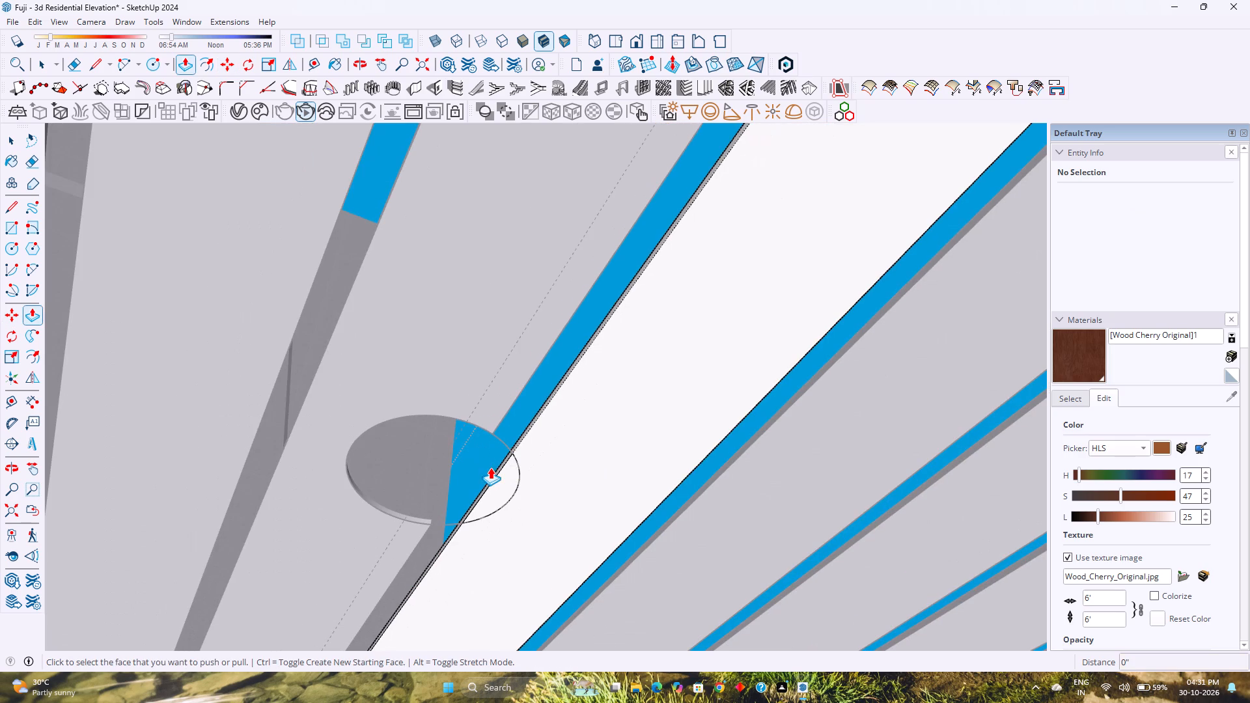
left_click(497, 485)
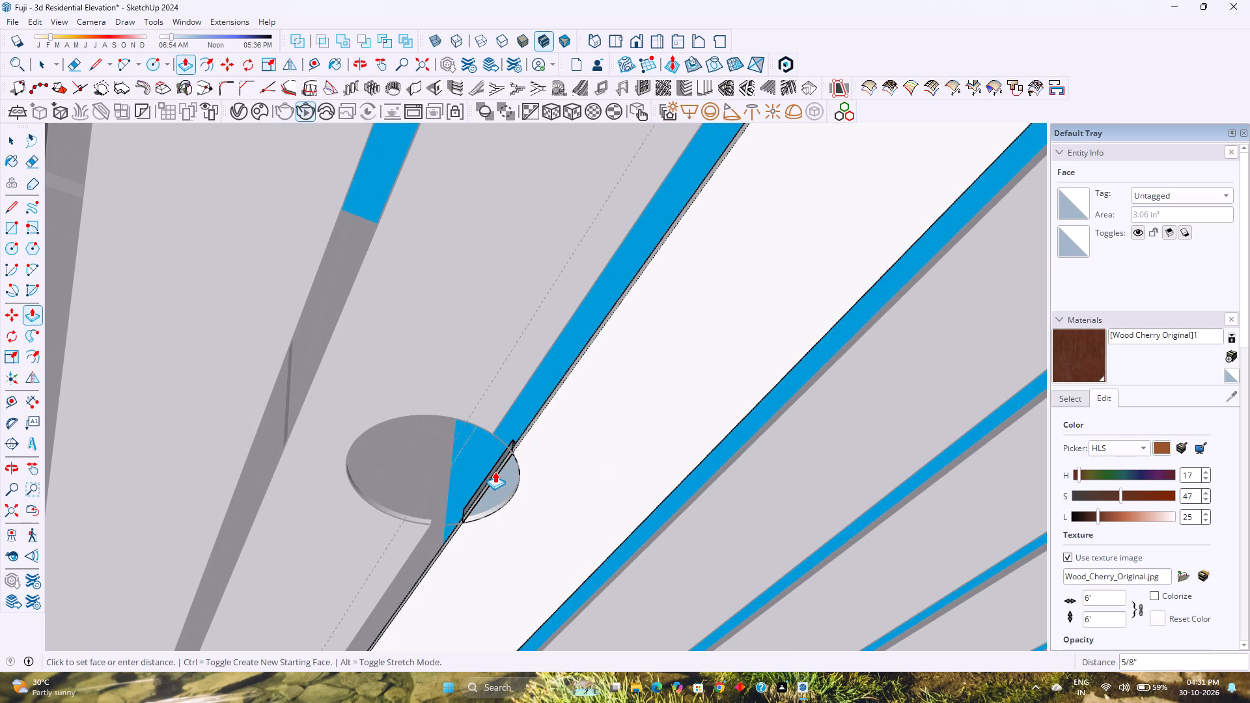
scroll(493, 484, "up", 10)
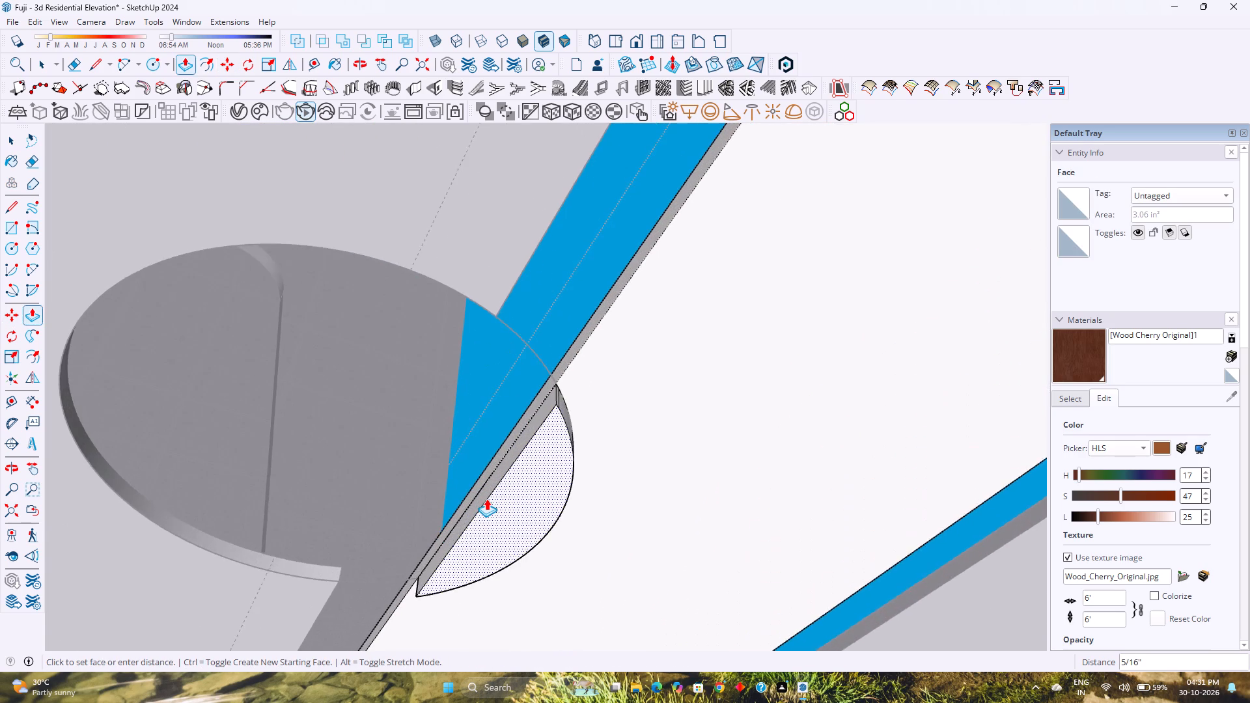
scroll(486, 499, "up", 3)
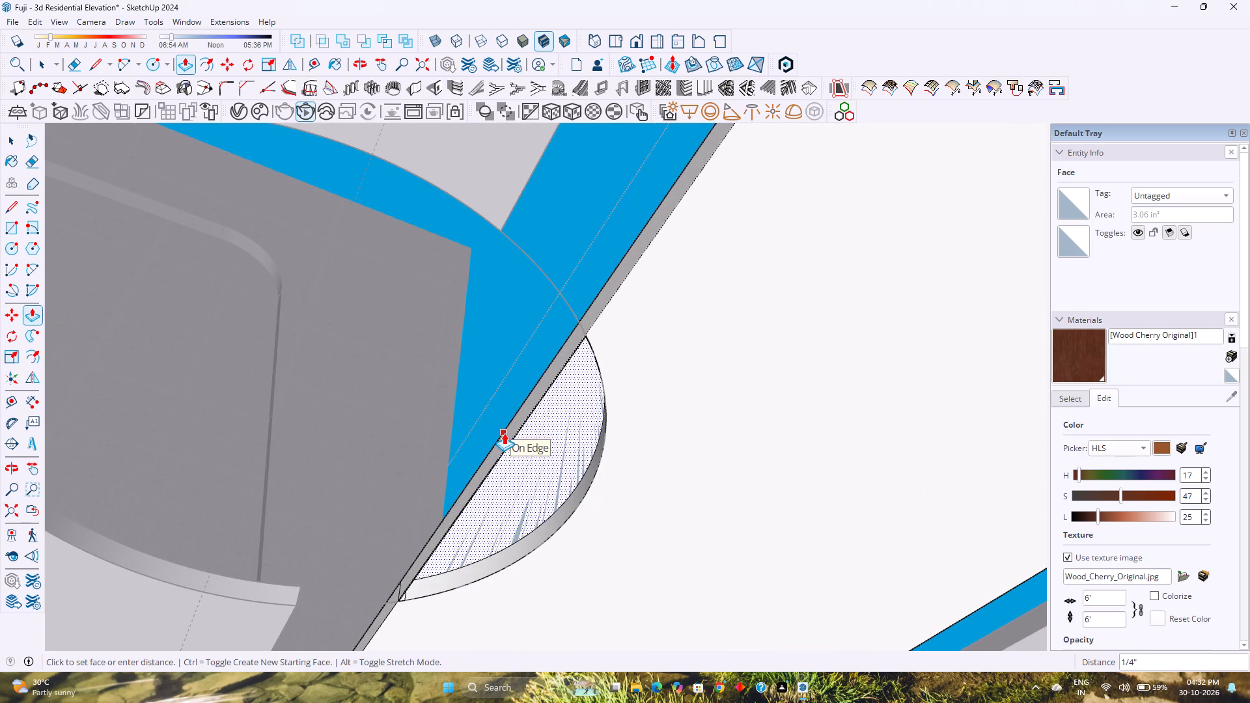
key("0")
key("period")
type("25")
key("Return")
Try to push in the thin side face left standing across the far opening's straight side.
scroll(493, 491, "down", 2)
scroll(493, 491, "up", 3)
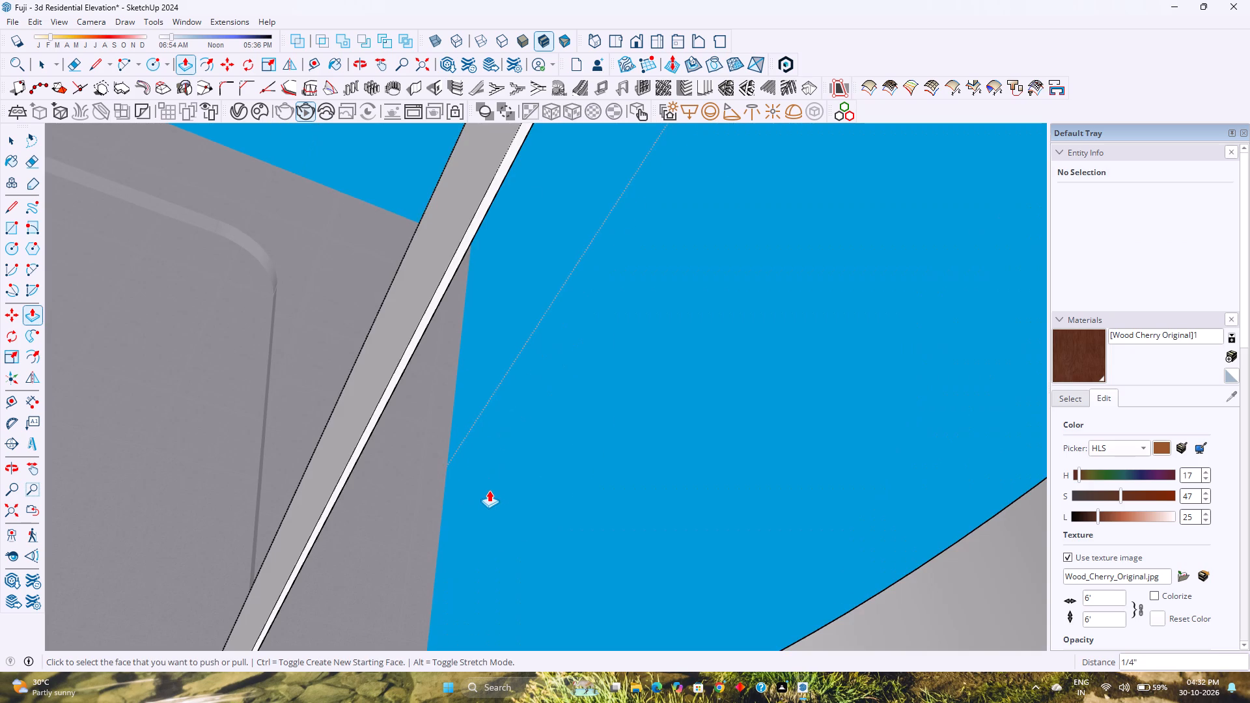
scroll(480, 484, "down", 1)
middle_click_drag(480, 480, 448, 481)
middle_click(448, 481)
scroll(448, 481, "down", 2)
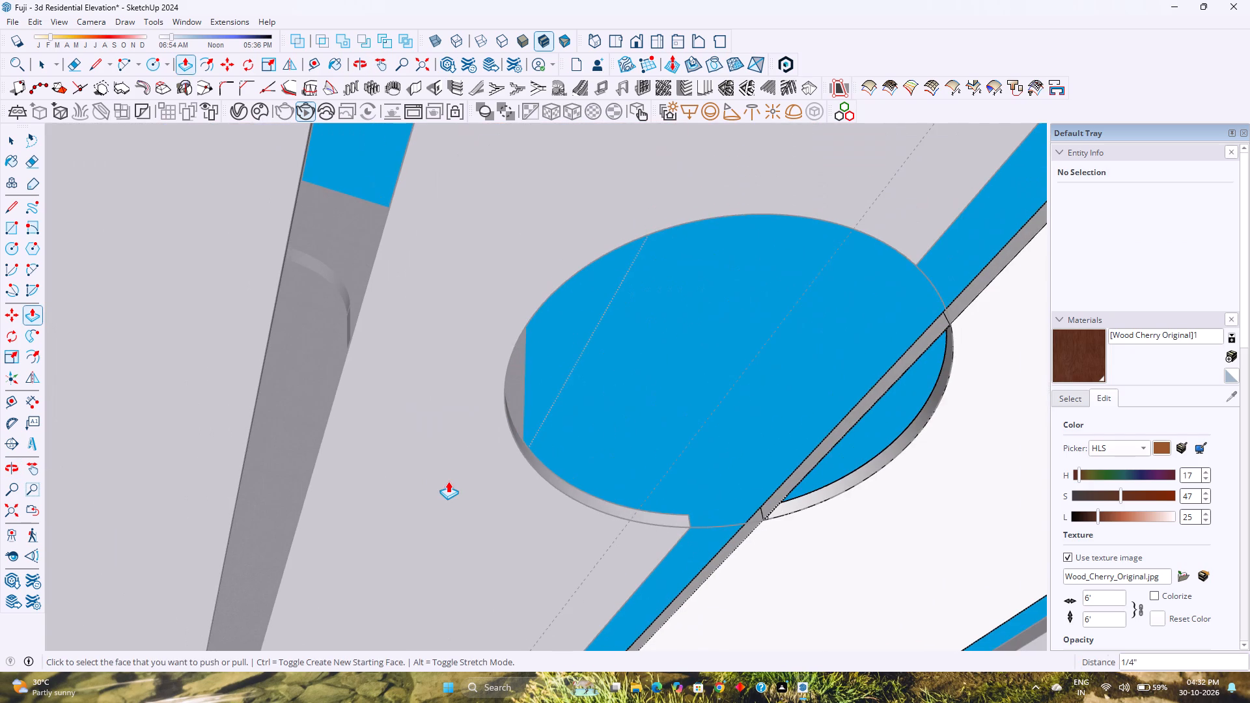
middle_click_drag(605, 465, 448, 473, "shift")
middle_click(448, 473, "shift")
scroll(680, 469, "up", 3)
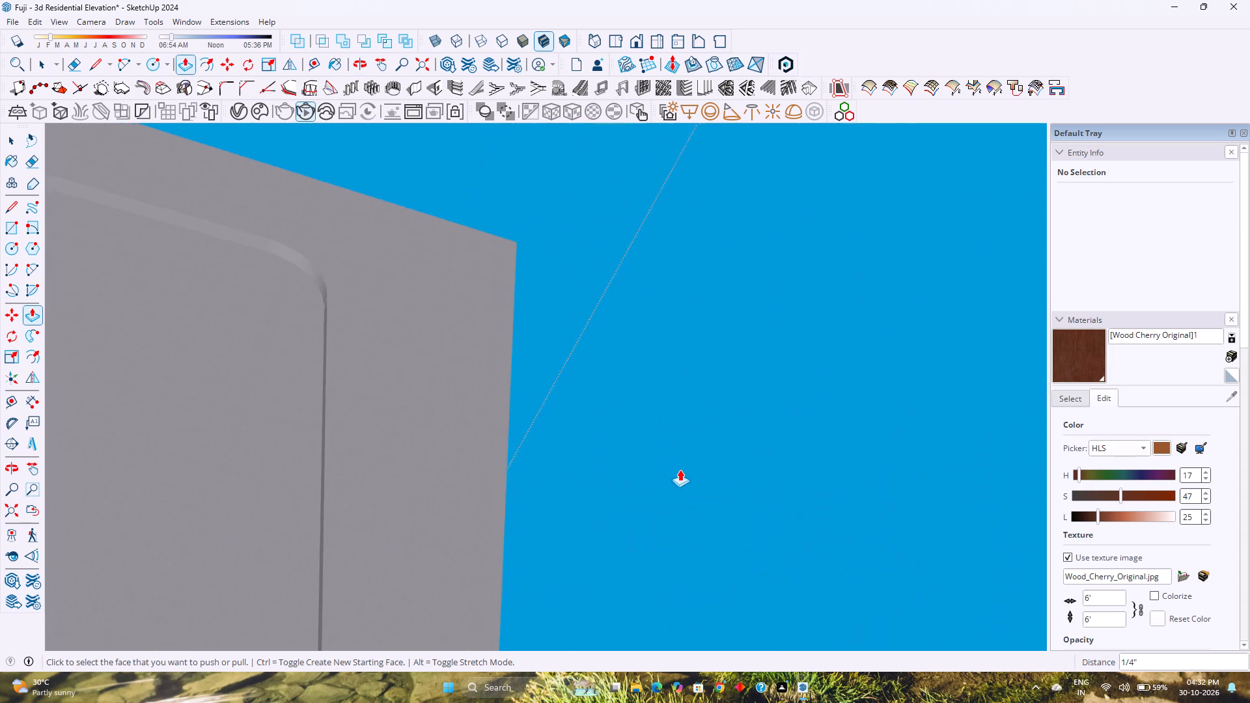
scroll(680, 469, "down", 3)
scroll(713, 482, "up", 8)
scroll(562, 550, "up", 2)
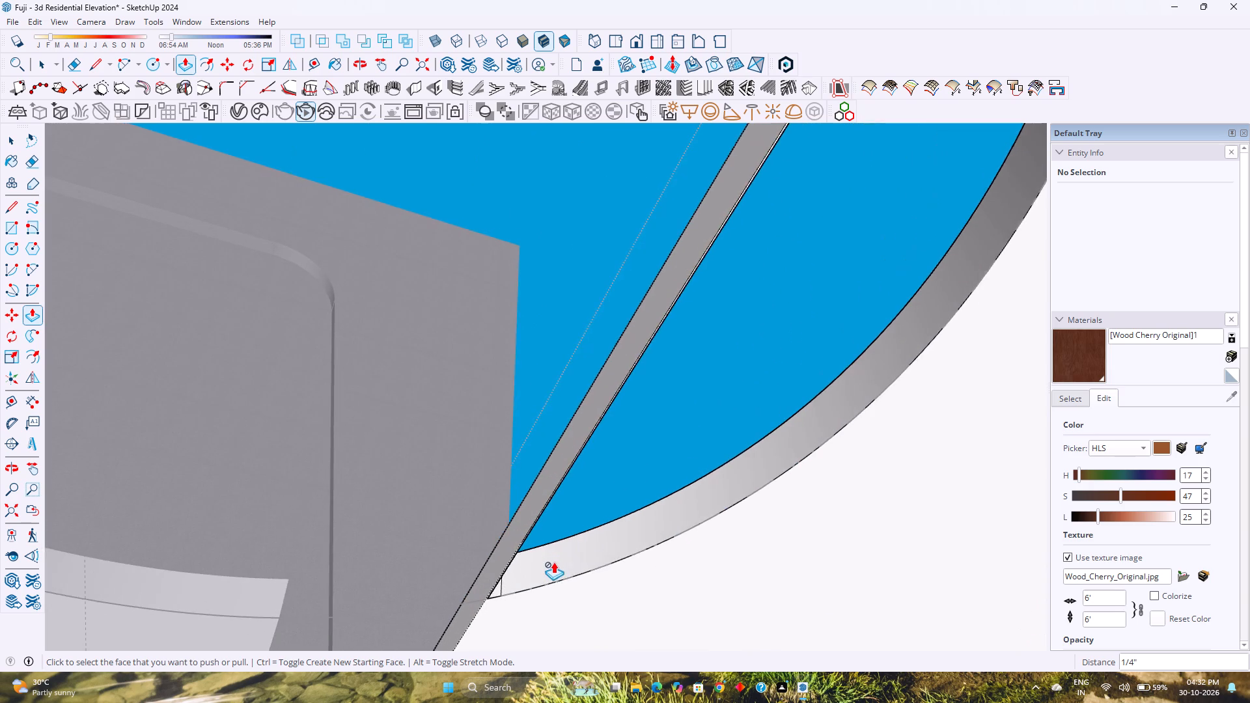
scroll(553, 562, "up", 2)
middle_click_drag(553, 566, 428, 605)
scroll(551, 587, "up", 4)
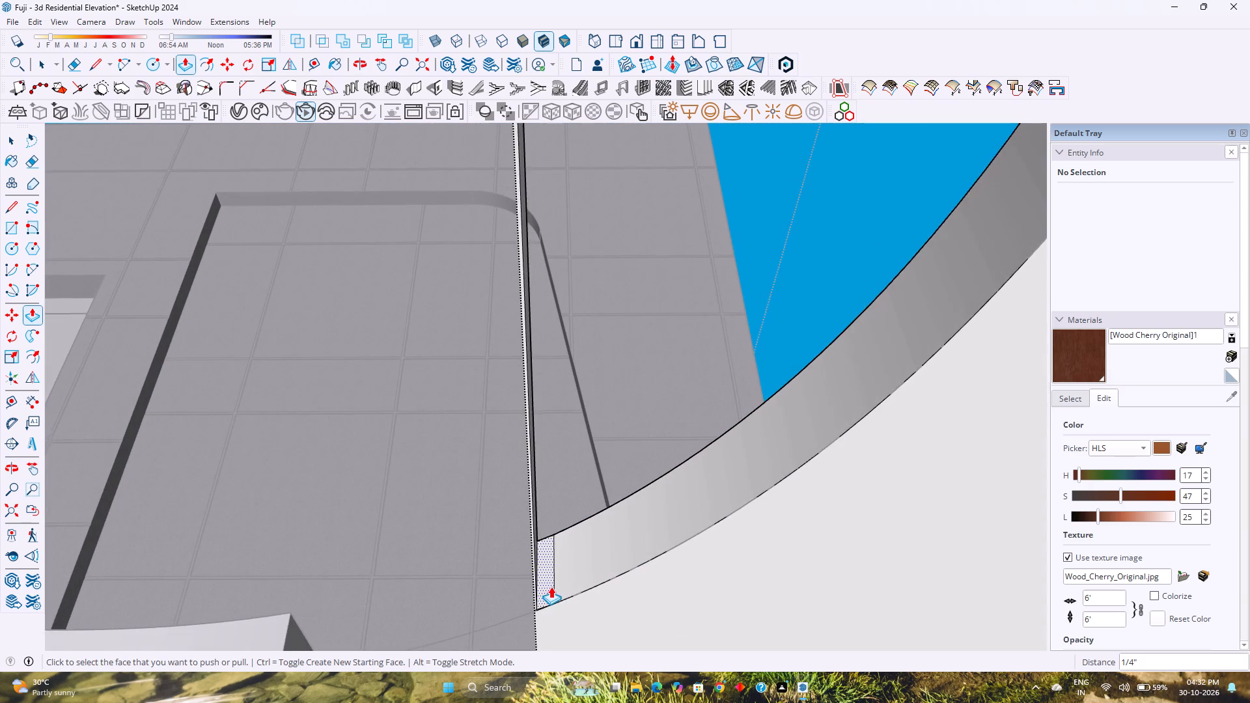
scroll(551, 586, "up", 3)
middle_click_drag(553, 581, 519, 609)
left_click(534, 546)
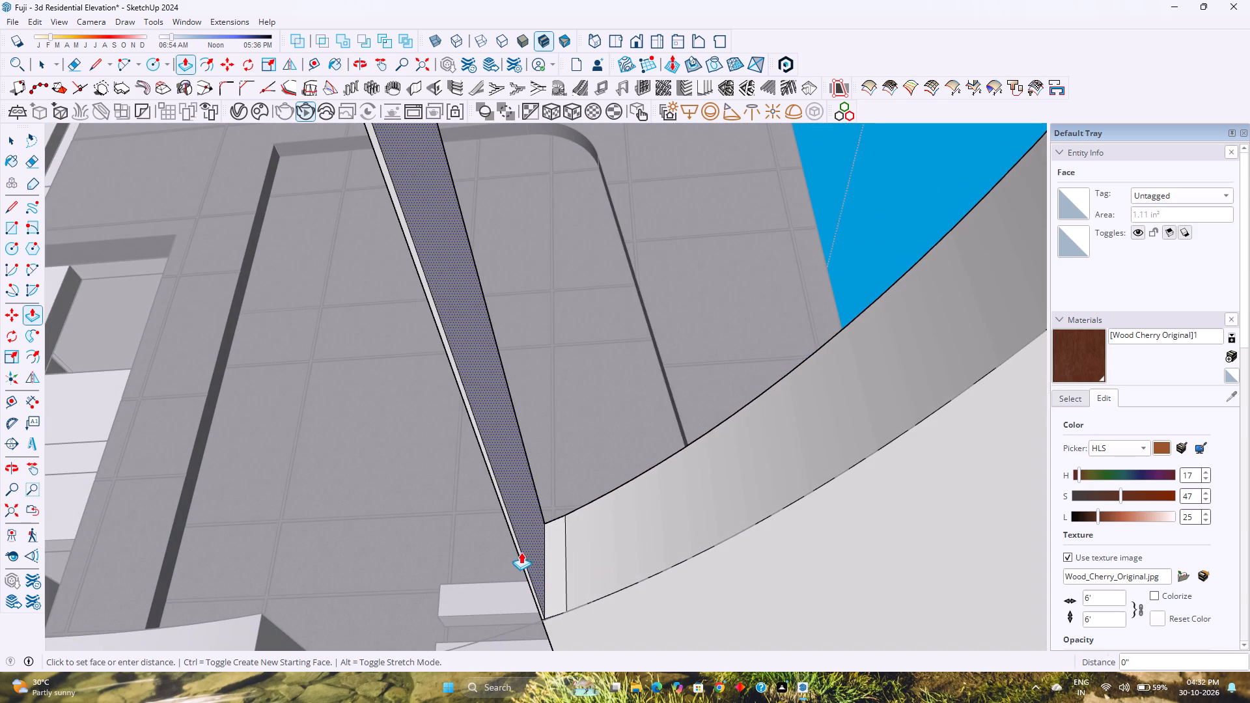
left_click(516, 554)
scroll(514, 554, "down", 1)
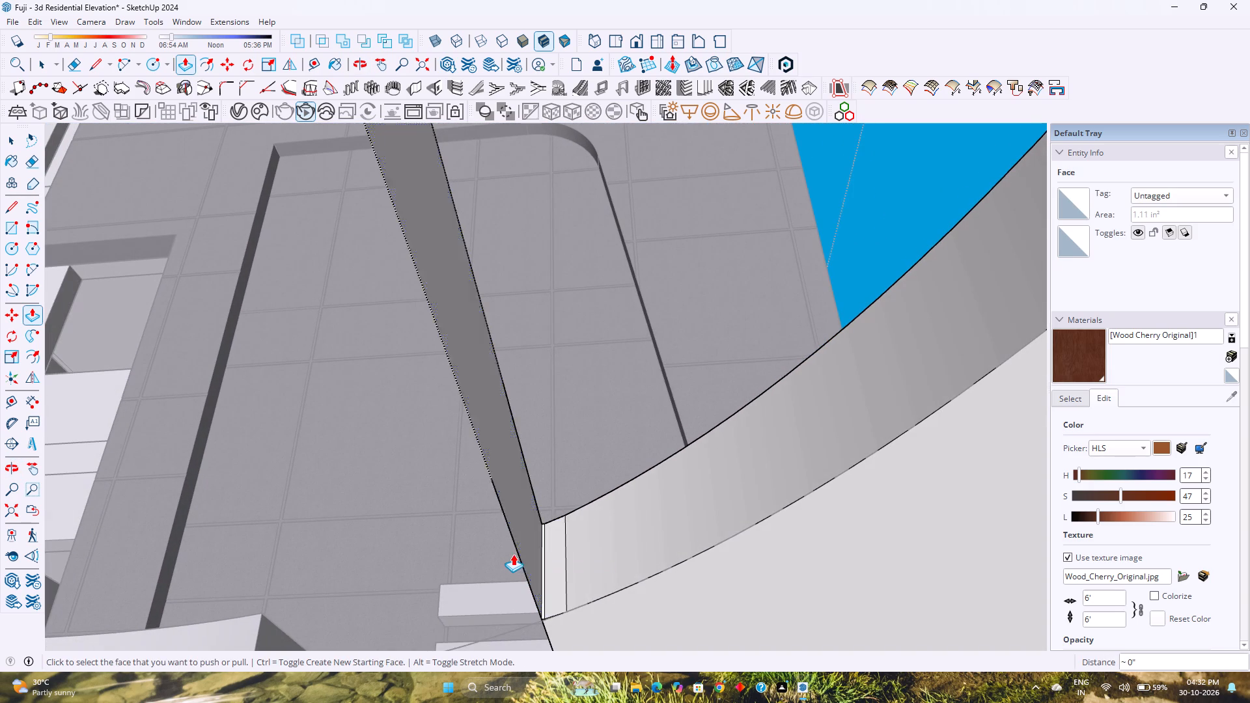
Erase the two leftover straight edges closing the far cutout, so the opening breaks through the louvre's side.
scroll(513, 554, "down", 3)
middle_click_drag(507, 548, 536, 535)
middle_click(536, 535)
middle_click_drag(716, 494, 464, 600, "shift")
middle_click(464, 600, "shift")
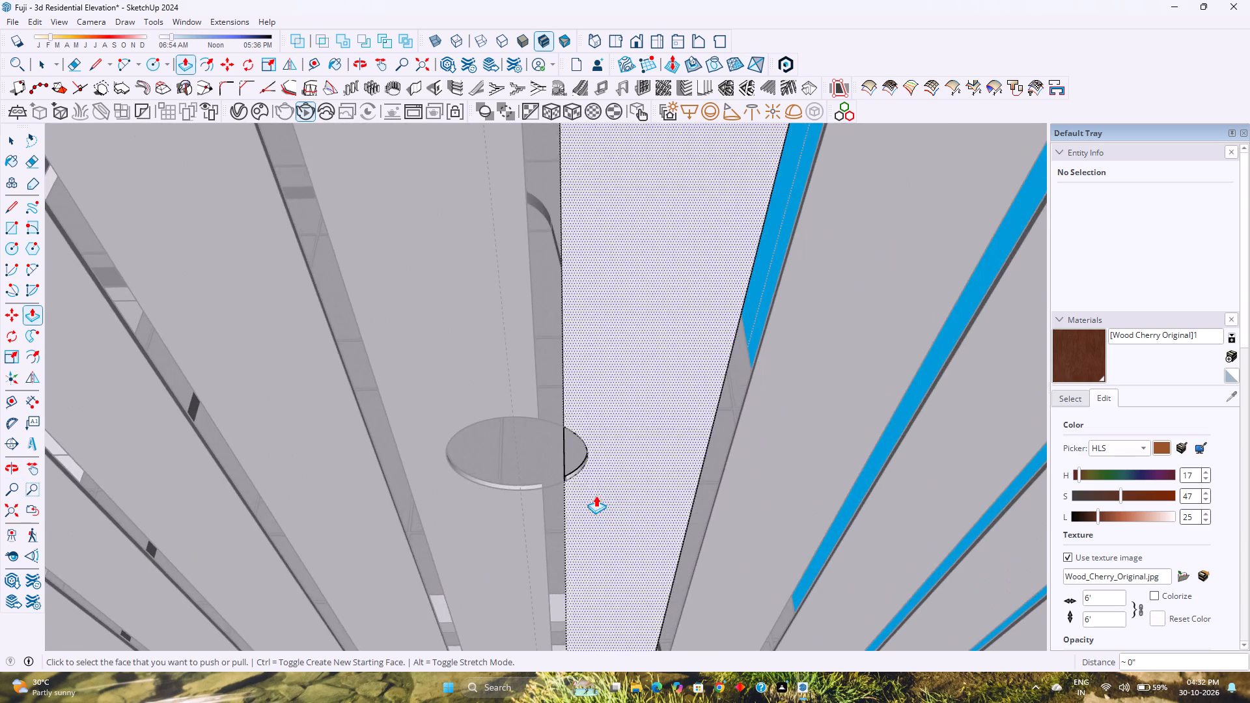
scroll(574, 452, "up", 4)
scroll(568, 458, "down", 4)
middle_click_drag(566, 499, 729, 514)
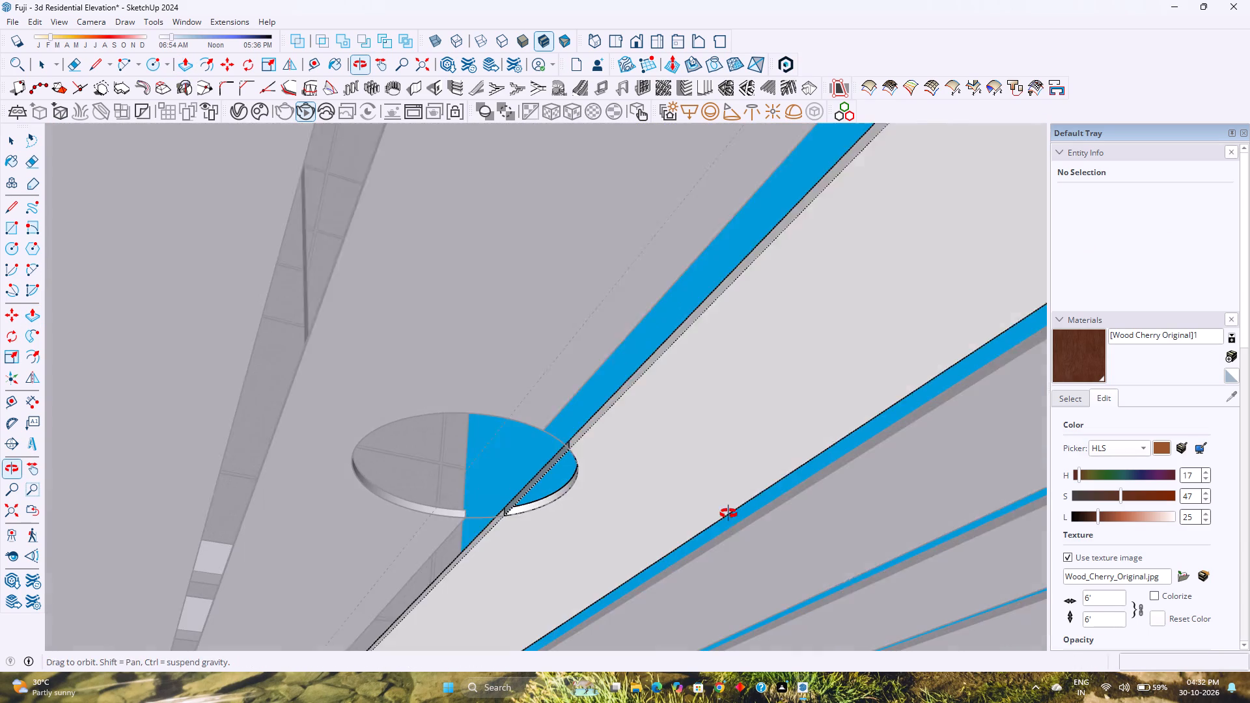
middle_click_drag(729, 514, 729, 514)
middle_click(729, 514)
scroll(531, 488, "up", 12)
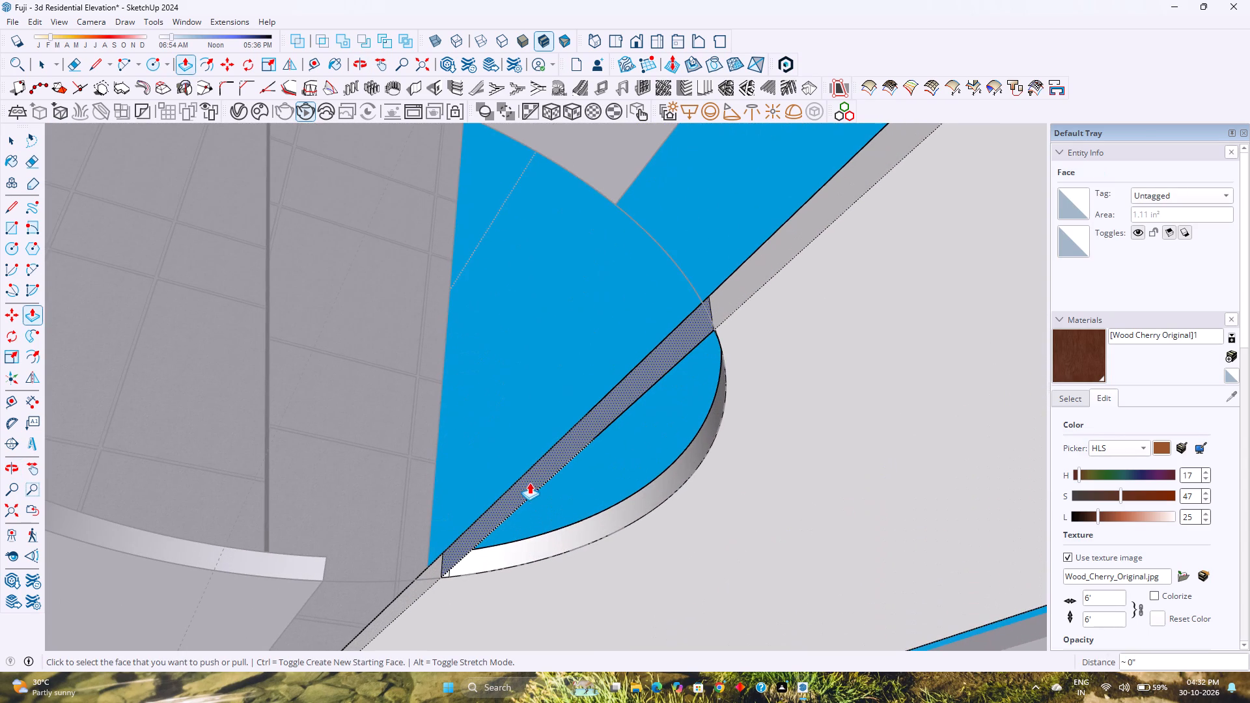
key("e")
left_click(545, 483)
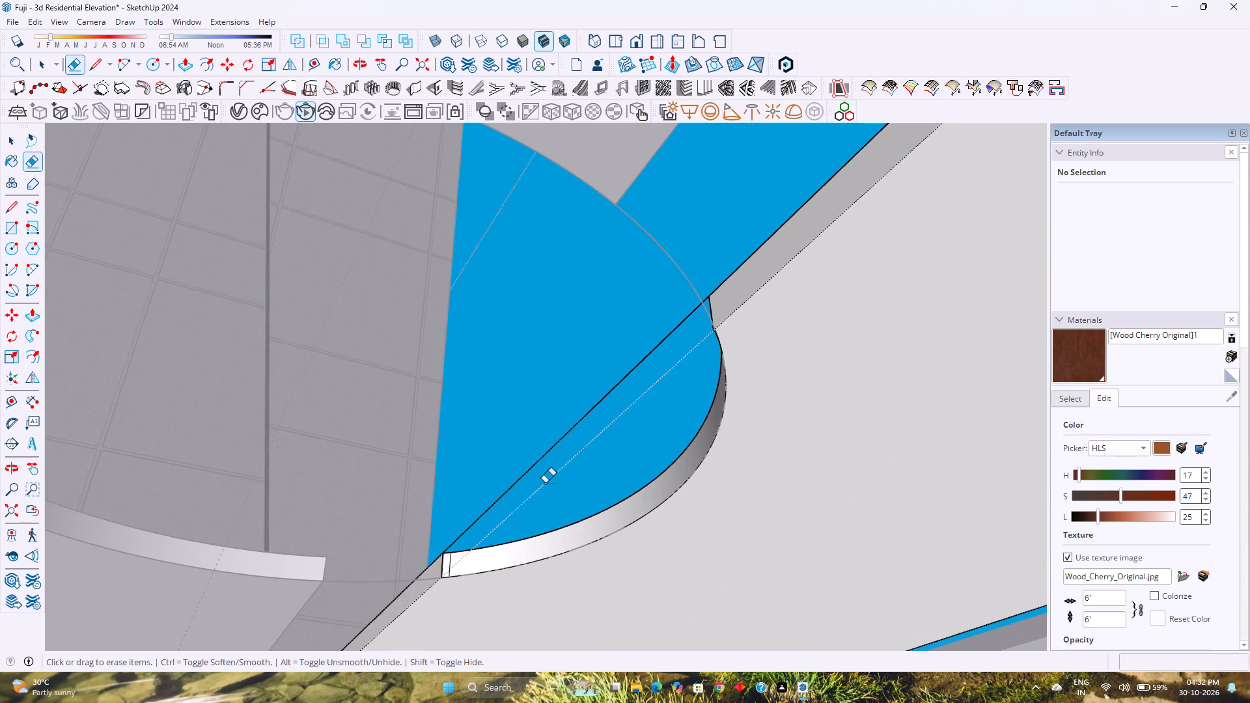
left_click(542, 454)
Push the light-circle segment adjacent to the finished far cutout 1/4" through the louvre to open it.
scroll(542, 454, "down", 7)
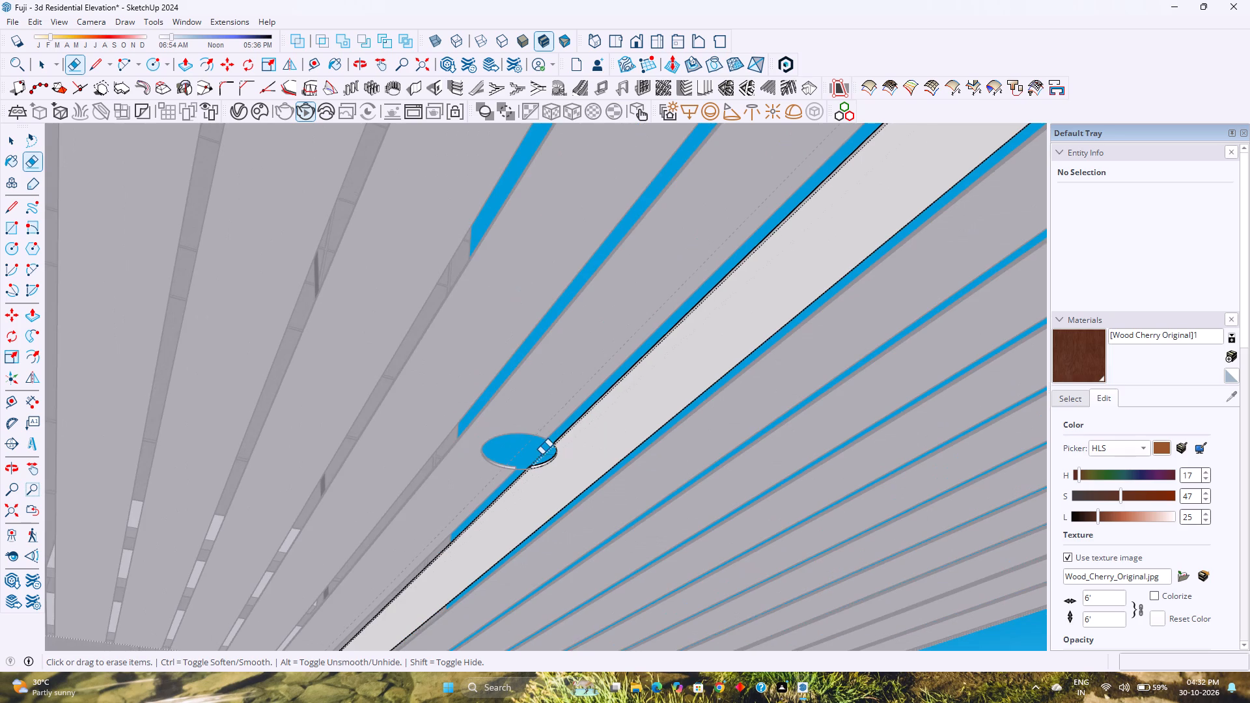
scroll(579, 429, "down", 4)
middle_click_drag(600, 420, 467, 512, "shift")
middle_click(467, 512, "shift")
scroll(525, 476, "down", 5)
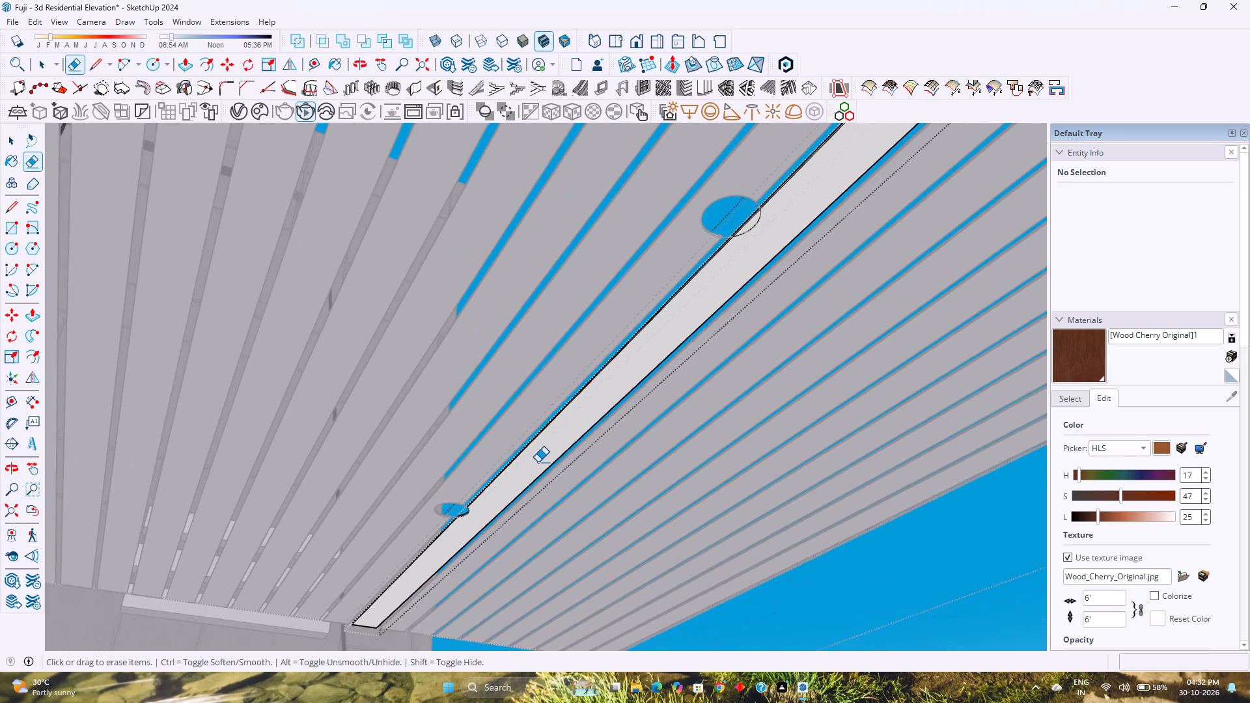
middle_click_drag(602, 437, 451, 577, "shift")
middle_click_drag(541, 482, 601, 402)
middle_click(601, 400)
scroll(590, 385, "up", 4)
key("p")
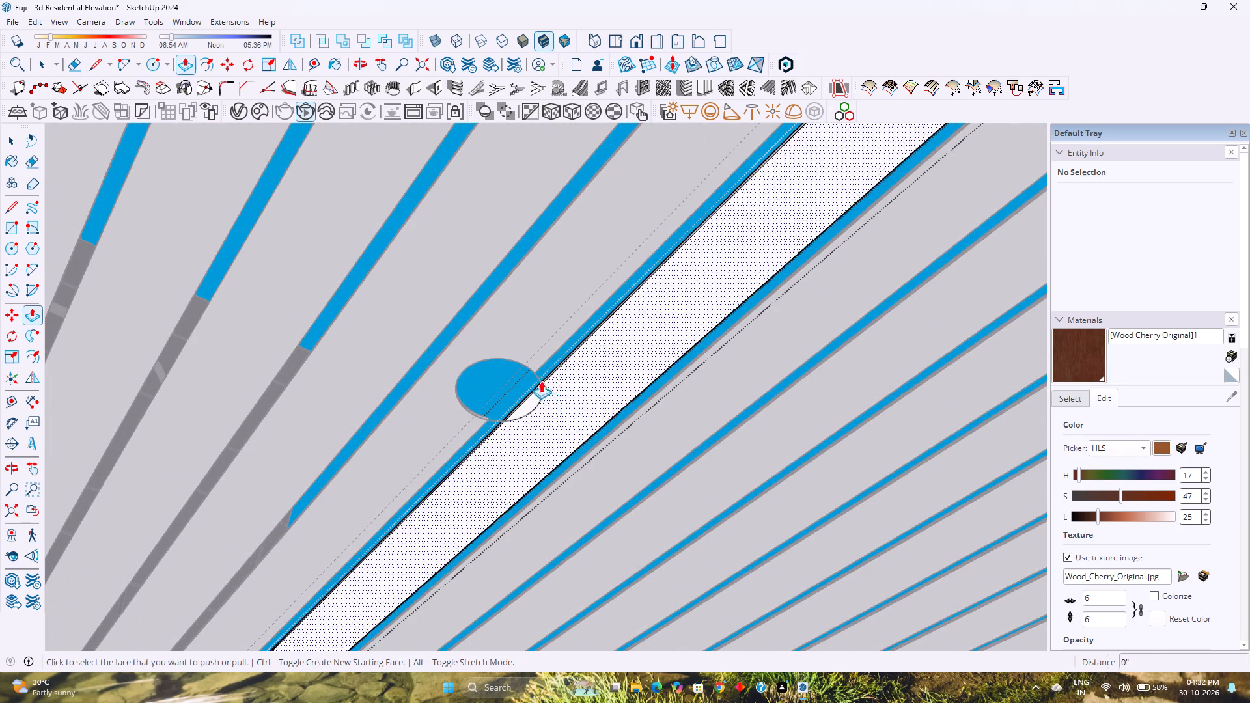
scroll(526, 405, "up", 4)
left_click(526, 406)
left_click(530, 397)
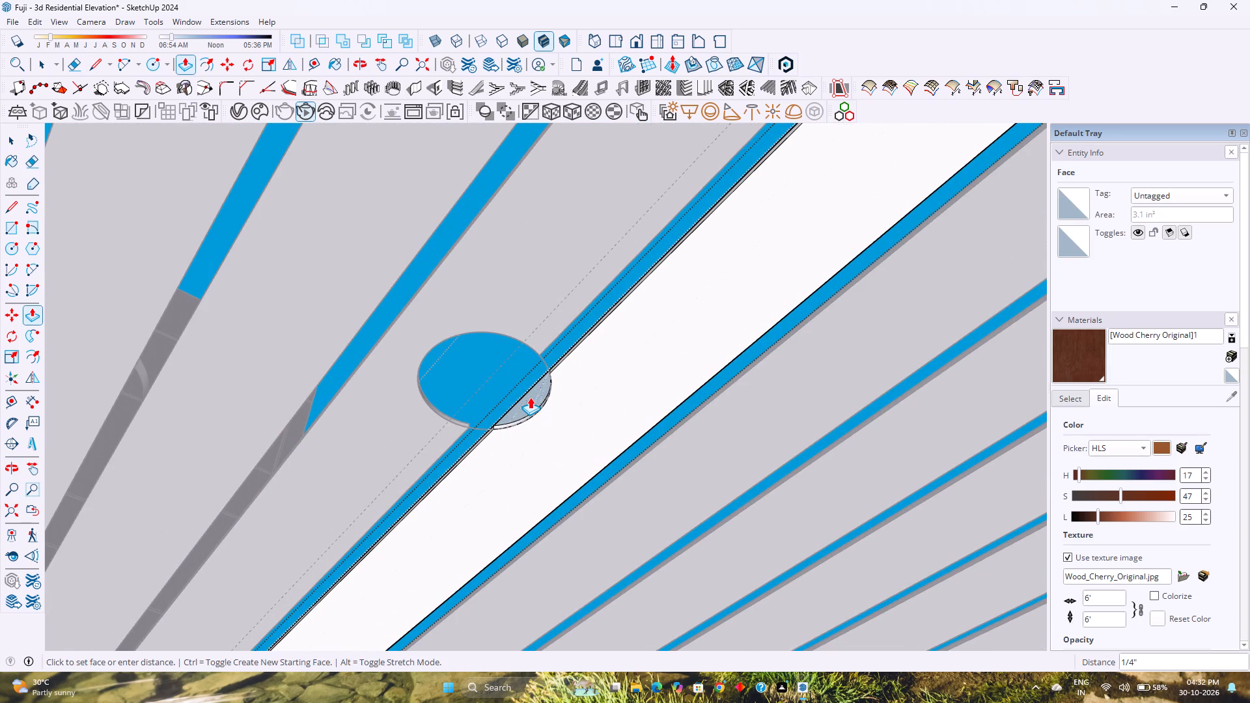
Push the third light-circle segment along the louvre through by the same 1/4" depth.
scroll(540, 394, "down", 9)
middle_click_drag(581, 371, 567, 413, "shift")
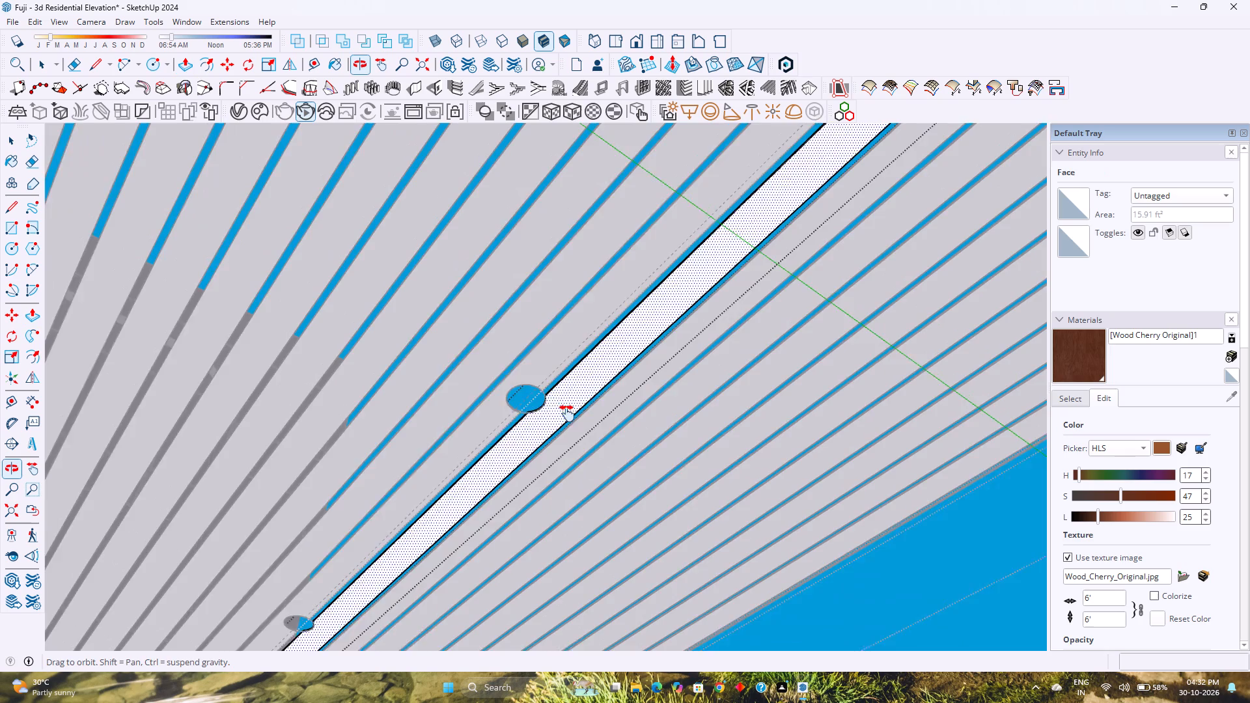
middle_click_drag(567, 413, 411, 514, "shift")
scroll(411, 471, "down", 6)
scroll(600, 296, "up", 8)
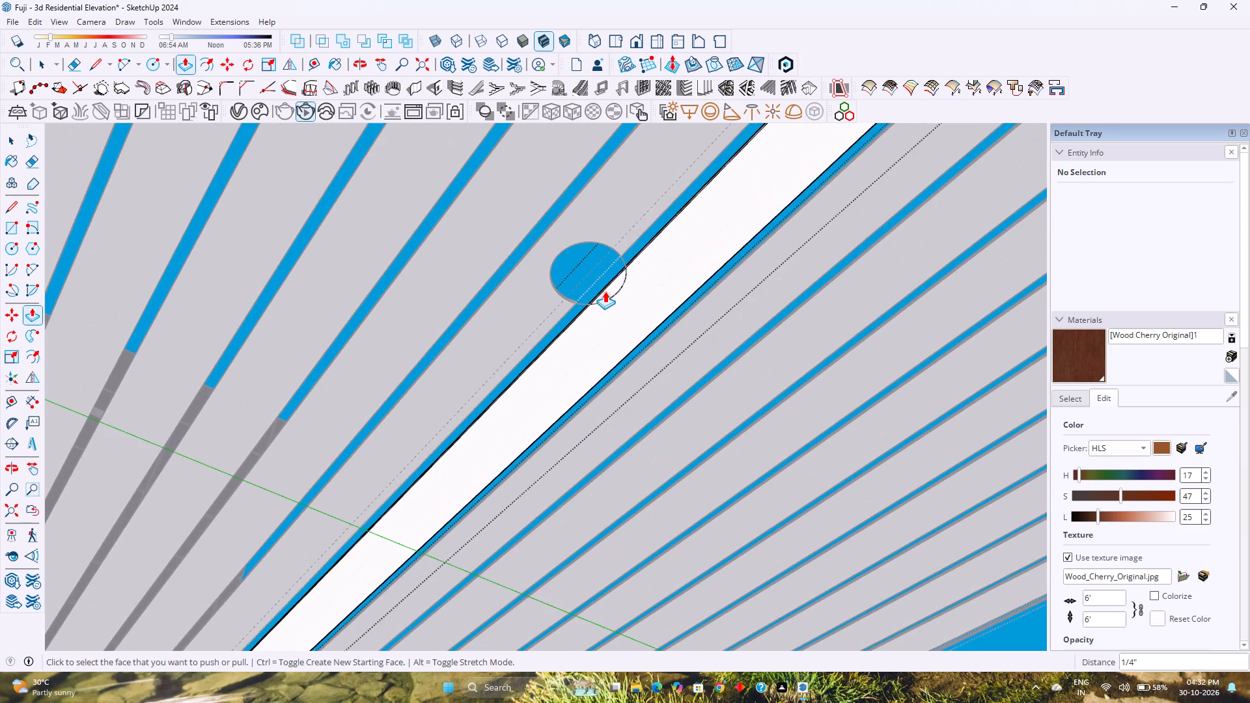
double_click(607, 292)
Push the last remaining light-circle segment through the louvre by the same 1/4" depth and leave the louvre's editing context.
middle_click_drag(617, 289, 477, 434, "shift")
middle_click(475, 437, "shift")
scroll(480, 414, "down", 3)
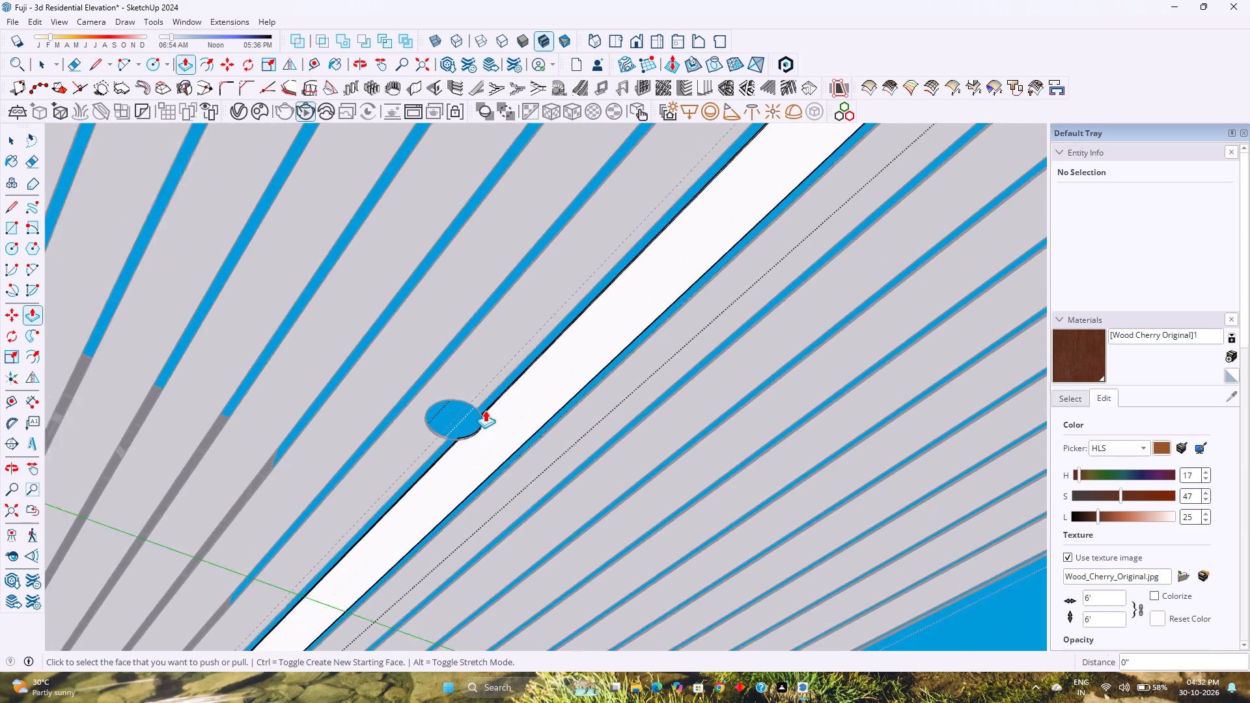
scroll(485, 410, "down", 5)
middle_click_drag(568, 352, 411, 508, "shift")
middle_click(408, 510, "shift")
scroll(448, 452, "down", 5)
scroll(544, 348, "up", 4)
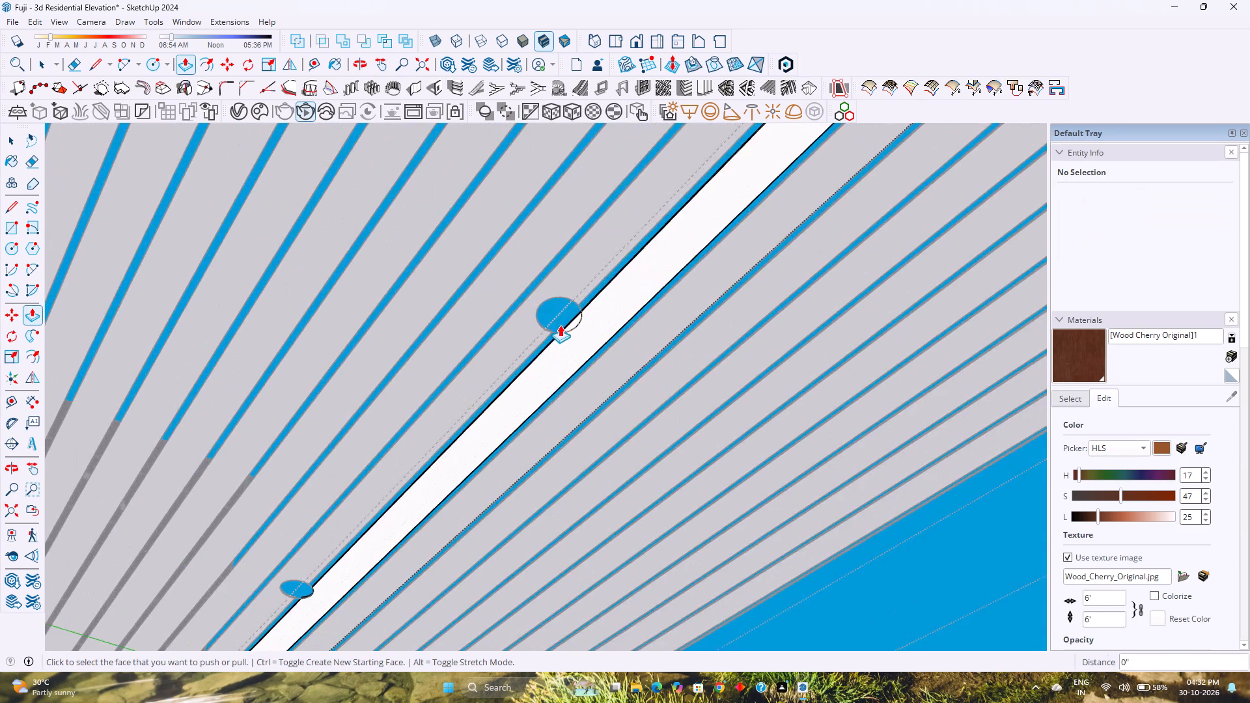
scroll(560, 325, "up", 8)
scroll(585, 333, "down", 4)
double_click(598, 339)
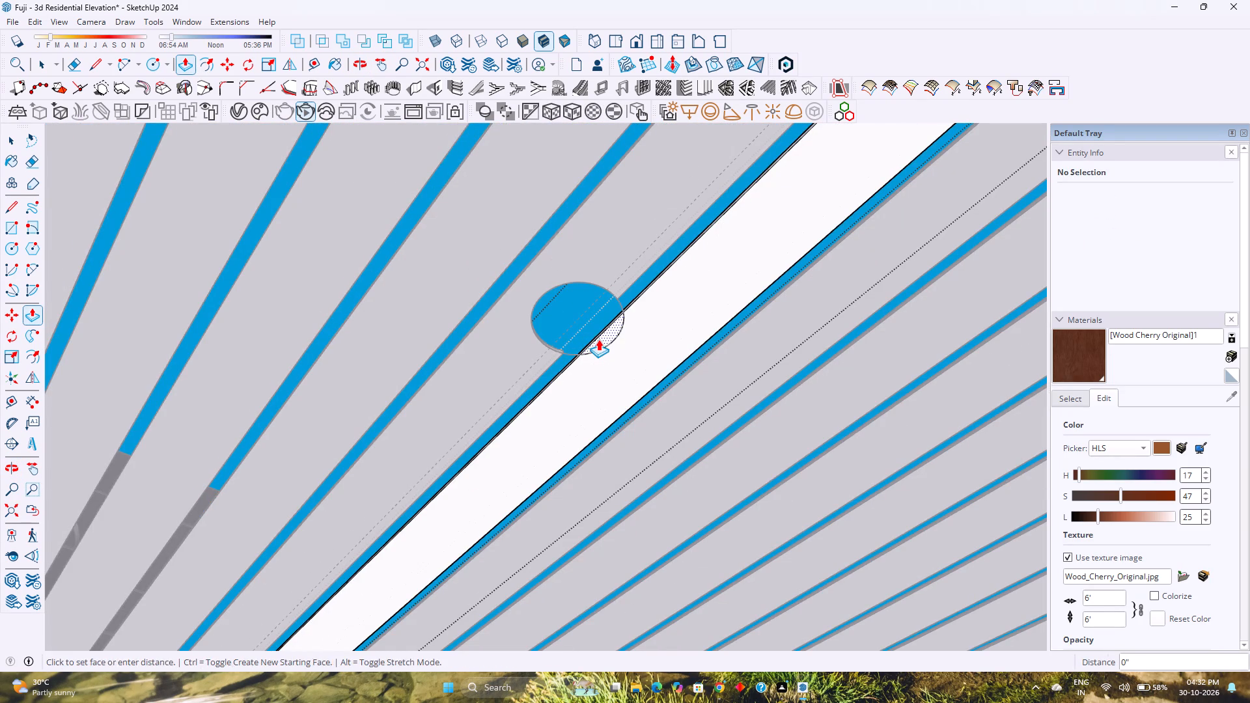
key("space")
scroll(551, 355, "down", 4)
key("Escape")
Save the residential elevation model.
scroll(549, 357, "down", 5)
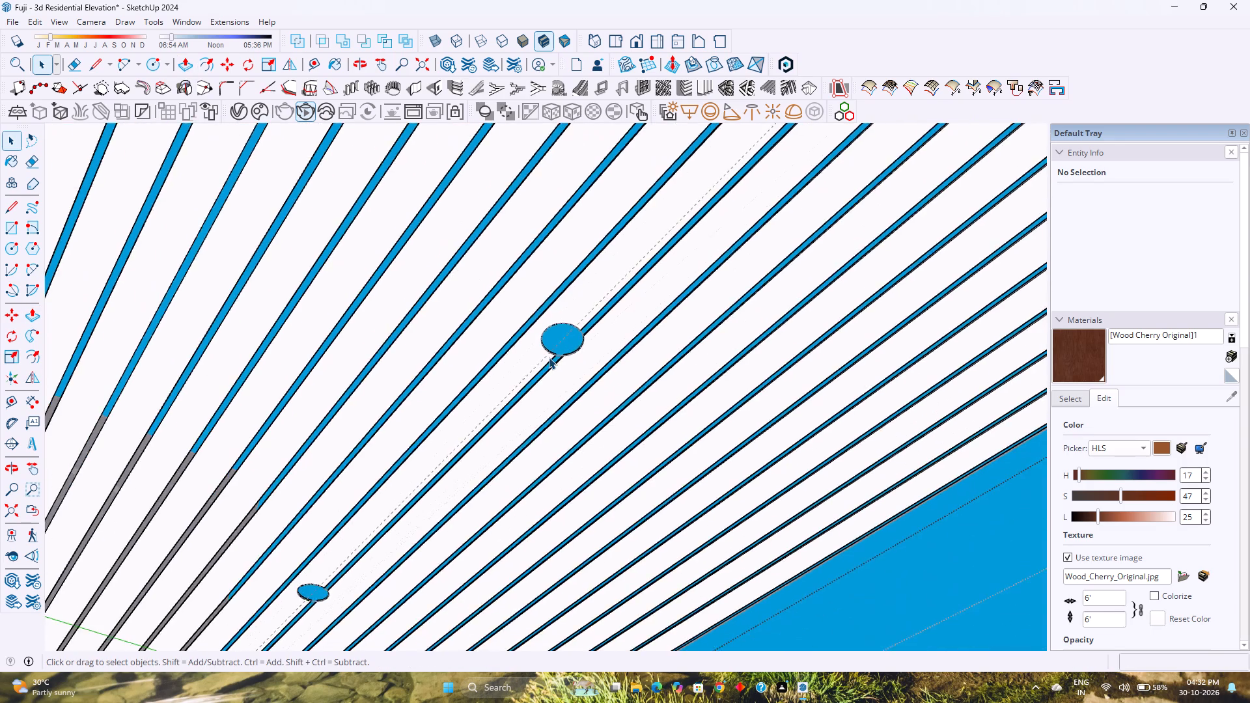
scroll(549, 357, "down", 15)
key("ctrl+s")
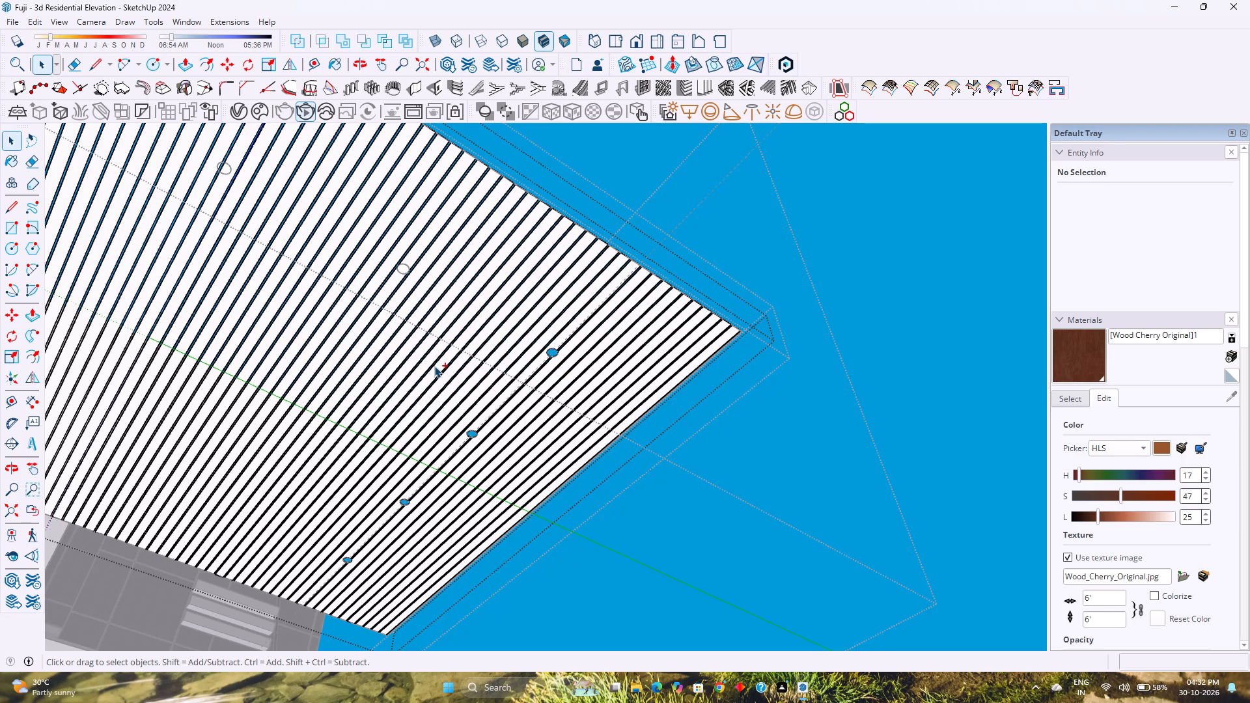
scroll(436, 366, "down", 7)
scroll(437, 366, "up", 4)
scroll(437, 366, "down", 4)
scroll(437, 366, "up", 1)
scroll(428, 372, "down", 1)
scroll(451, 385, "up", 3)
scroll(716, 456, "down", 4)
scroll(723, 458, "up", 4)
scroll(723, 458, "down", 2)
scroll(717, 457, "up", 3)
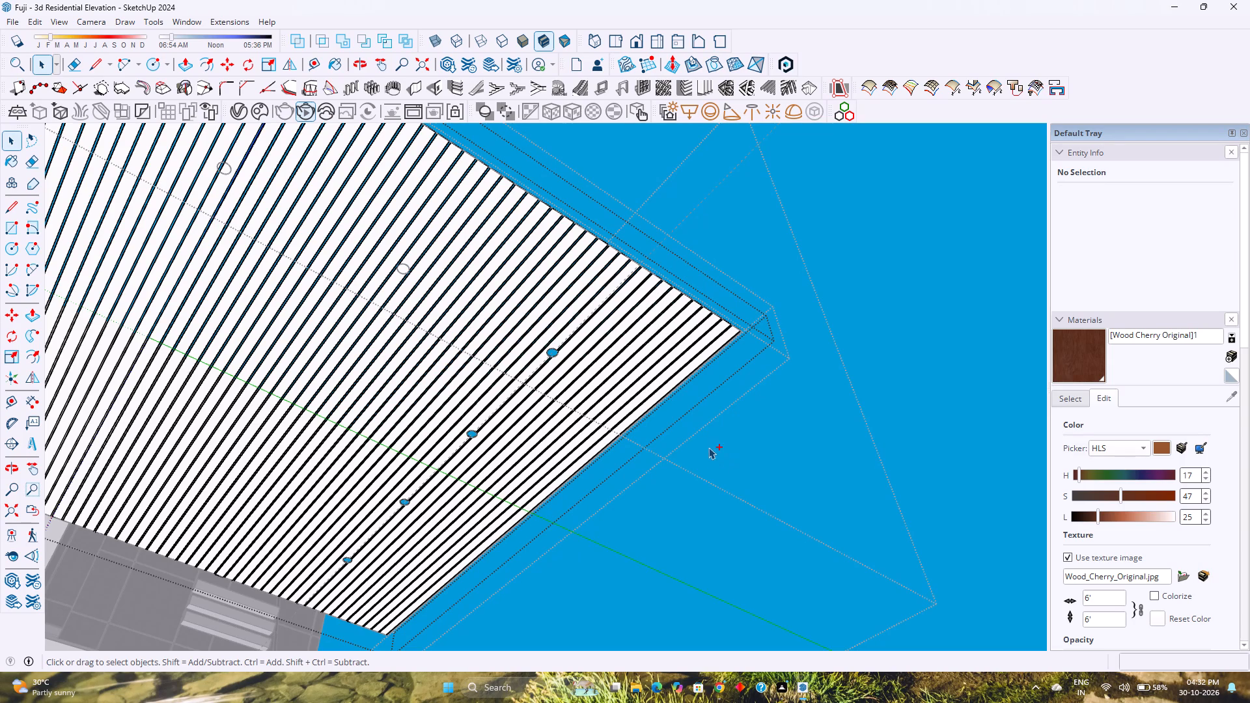
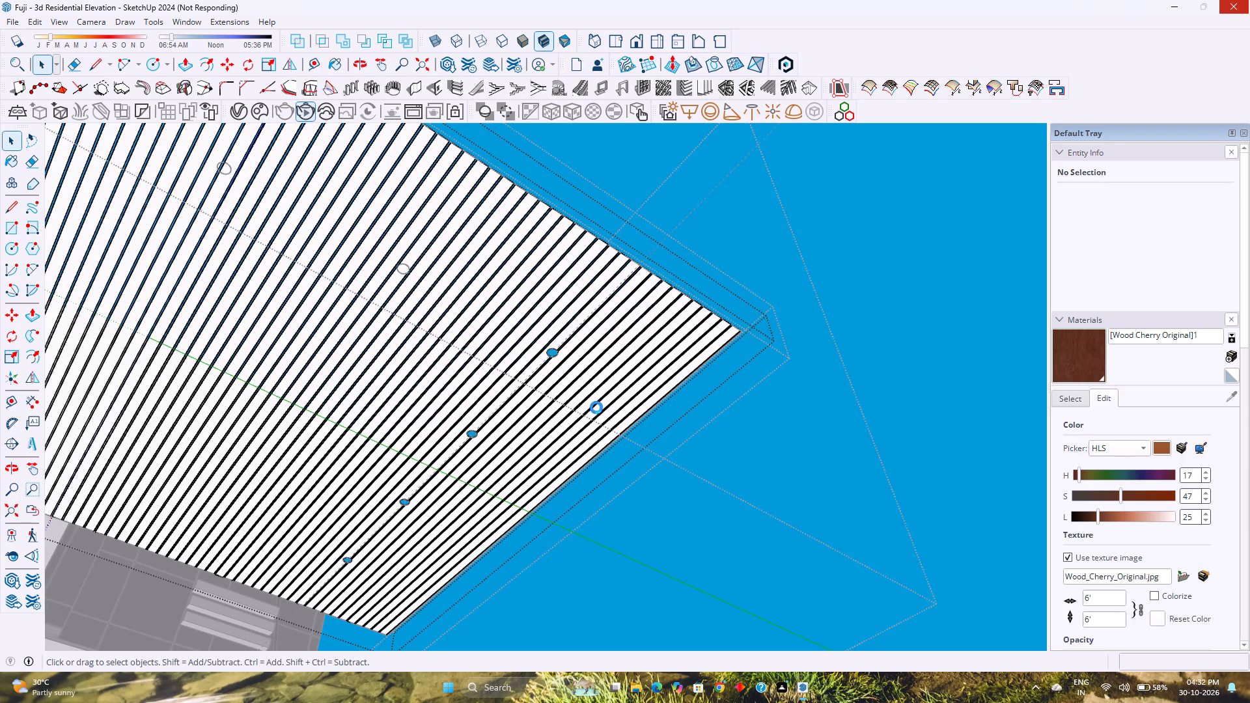
Open the louvre beneath the next uncut light circle and trace that light with a circle of about 3" radius from its centre.
left_click(596, 407)
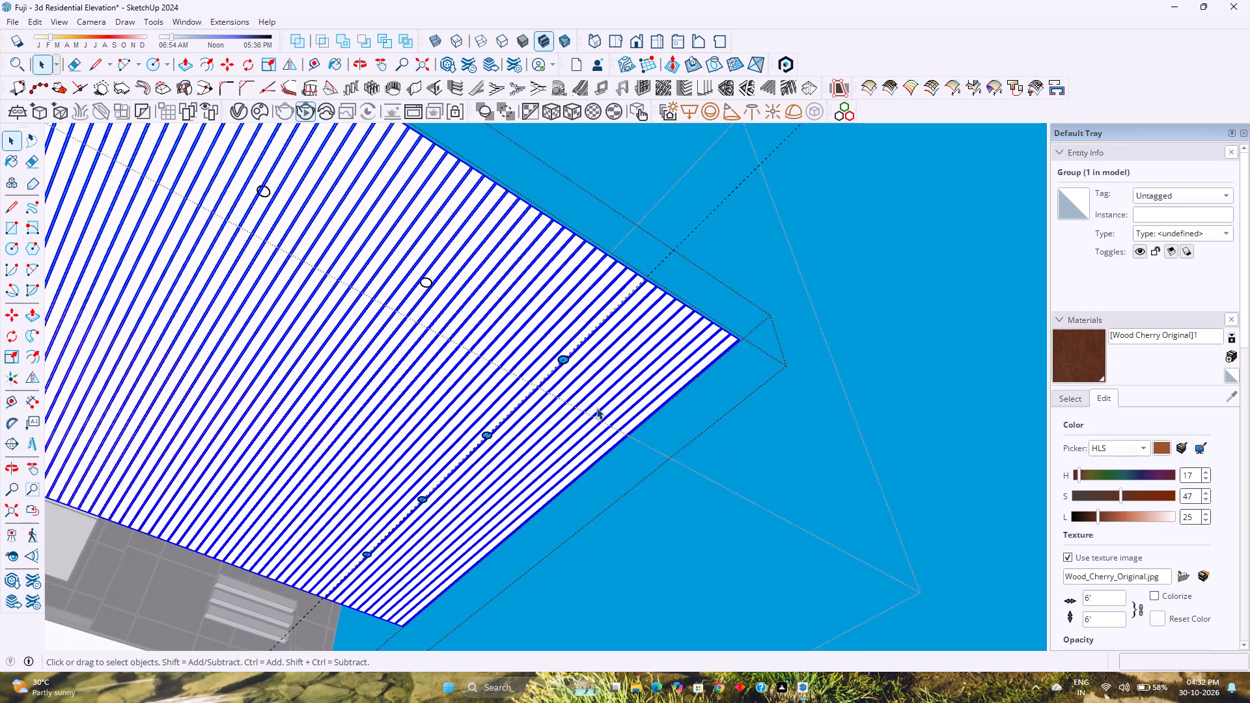
double_click(596, 407)
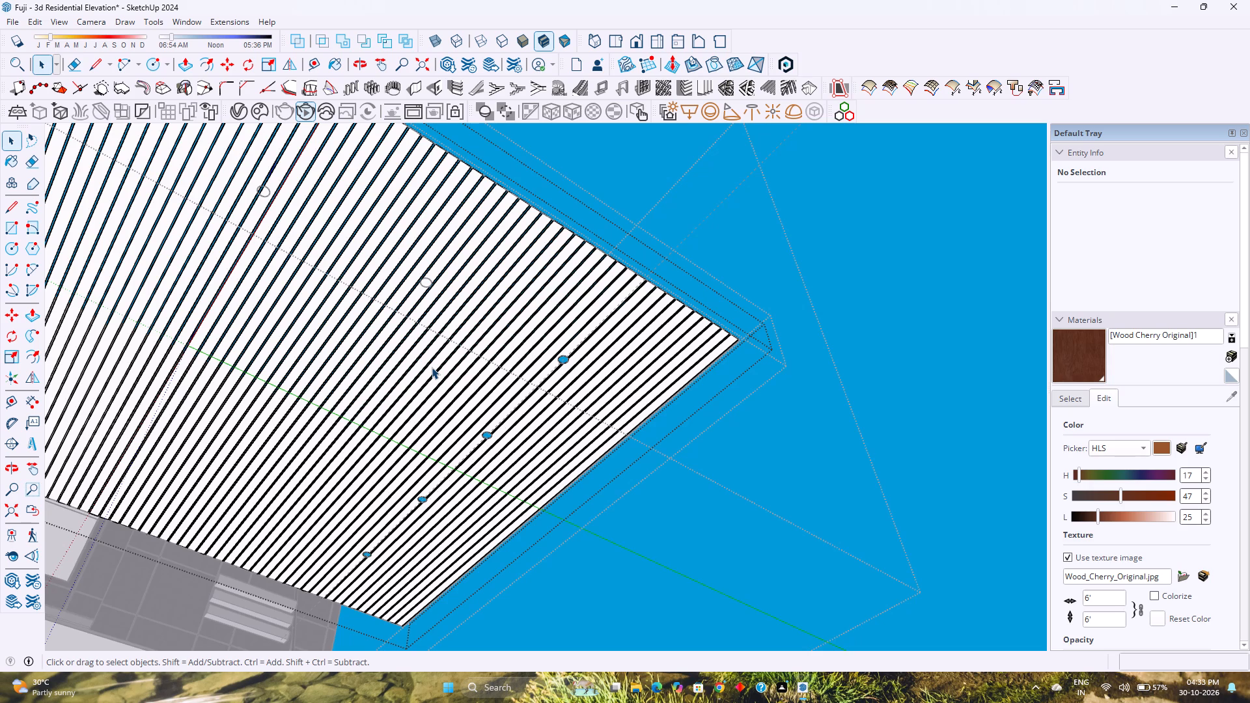
scroll(408, 266, "up", 5)
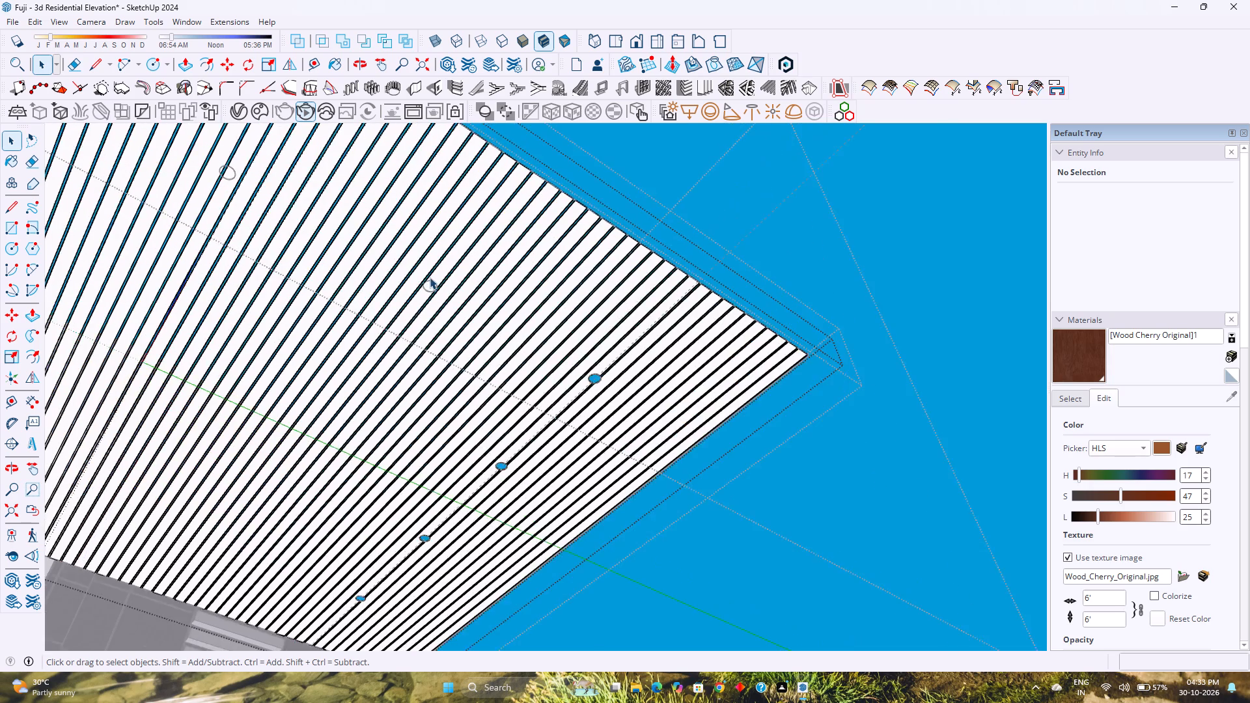
scroll(430, 277, "up", 20)
scroll(430, 277, "up", 6)
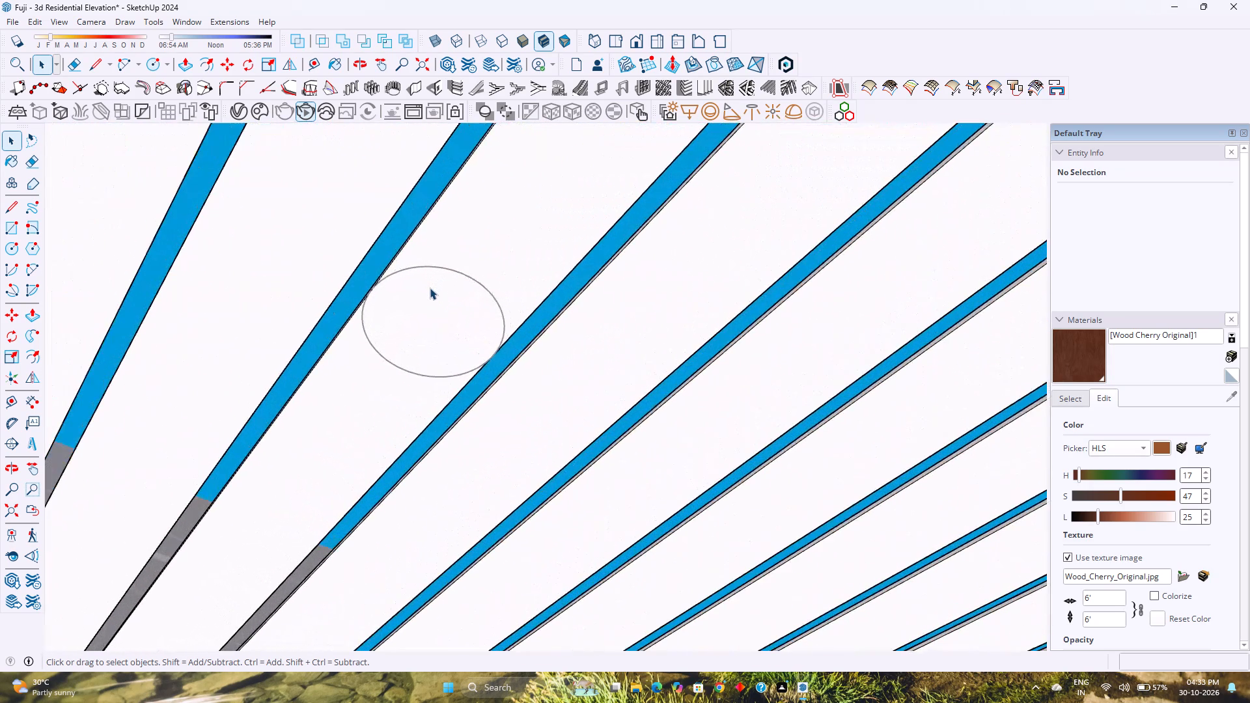
double_click(430, 294)
scroll(430, 294, "up", 3)
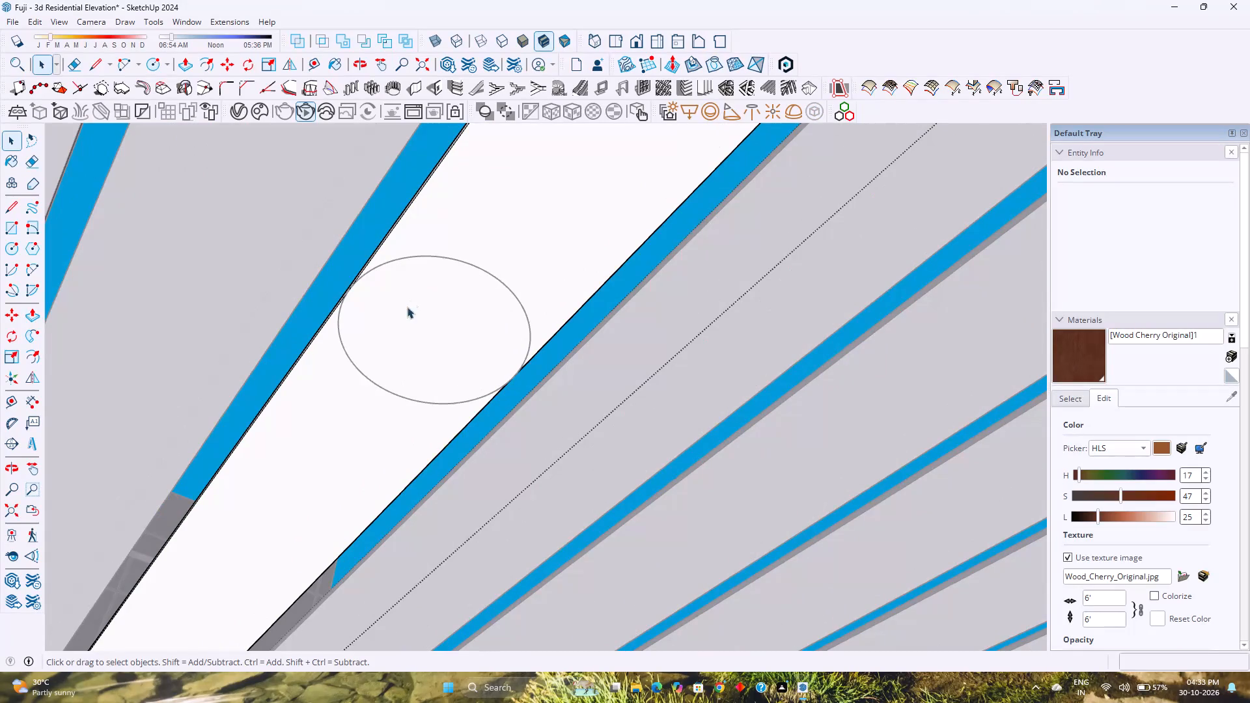
middle_click_drag(404, 314, 674, 274)
middle_click(674, 274)
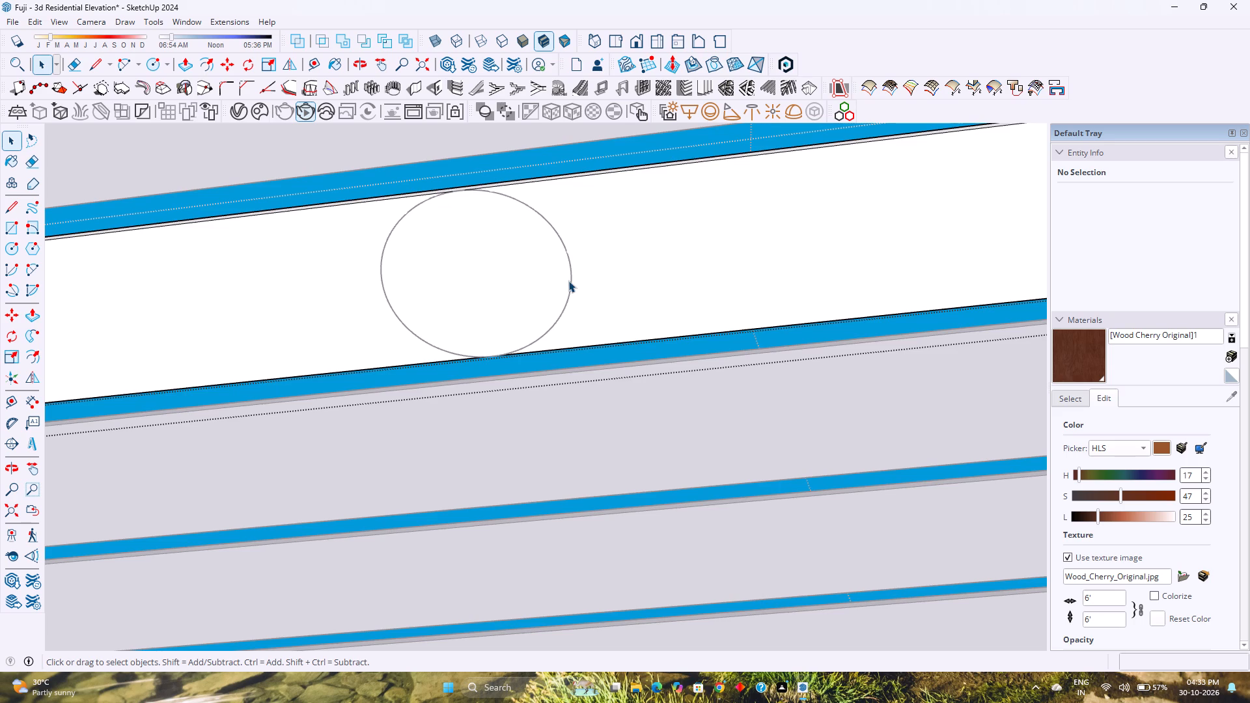
left_click(150, 67)
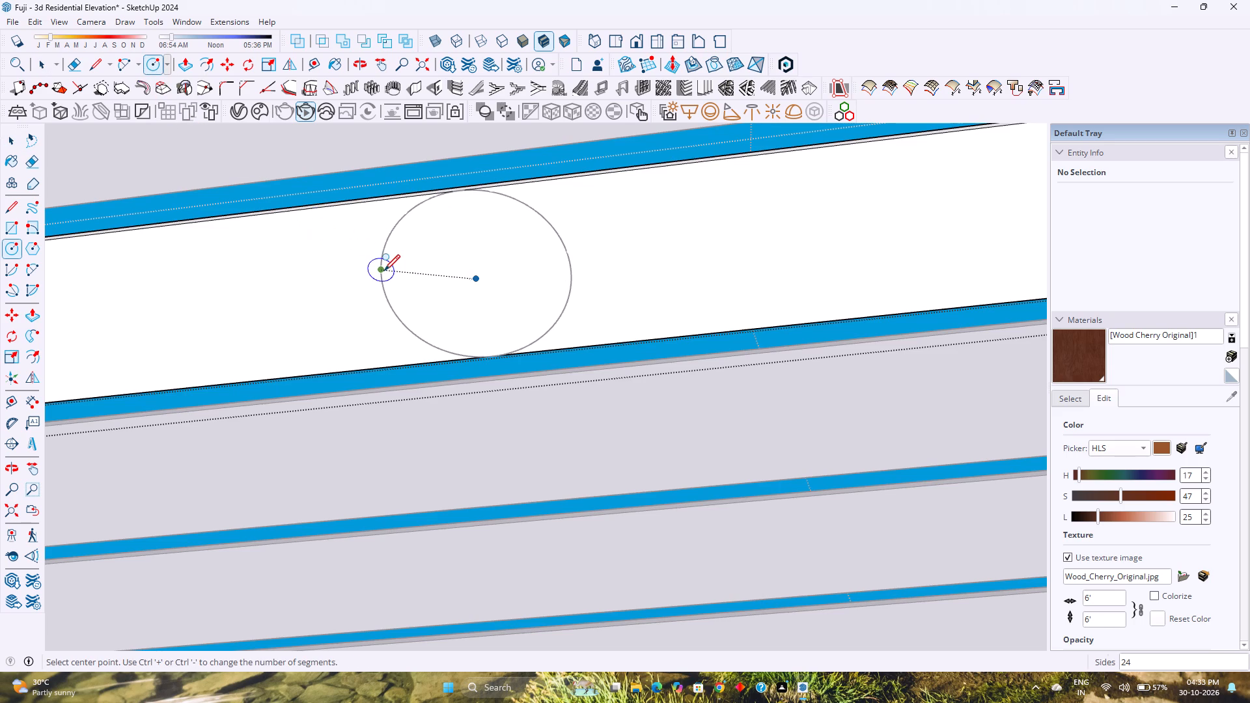
left_click(476, 277)
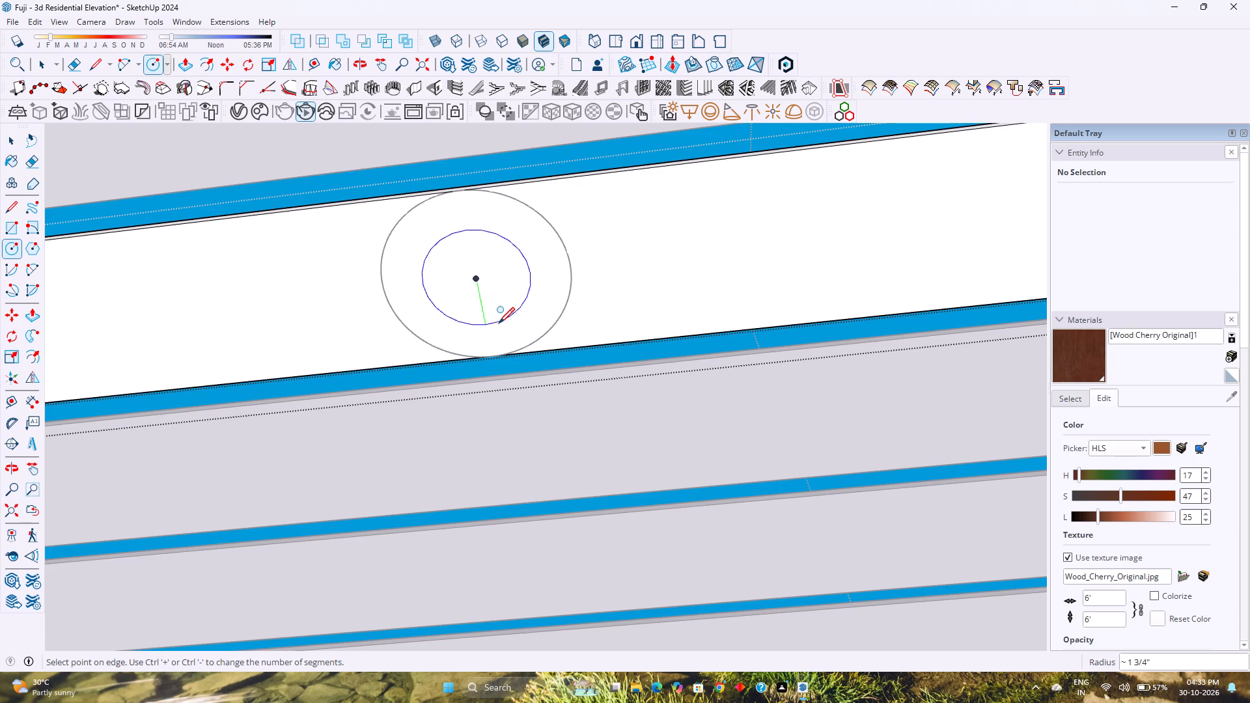
left_click(495, 355)
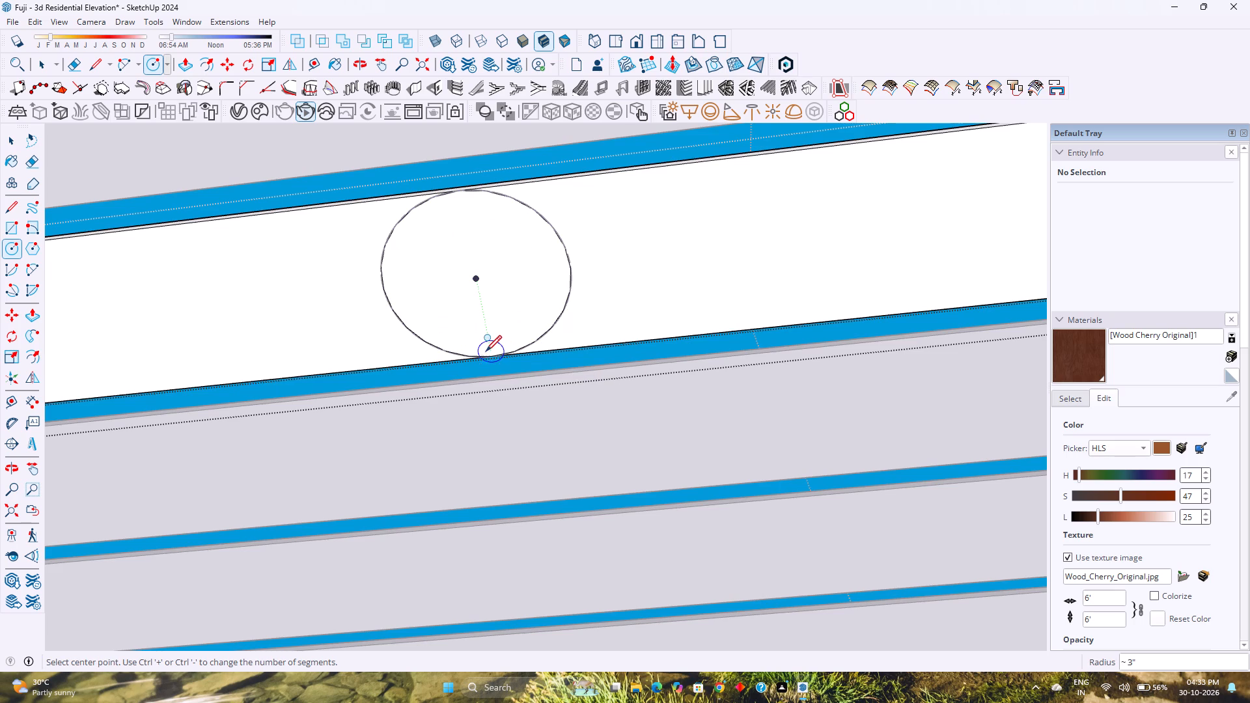
key("space")
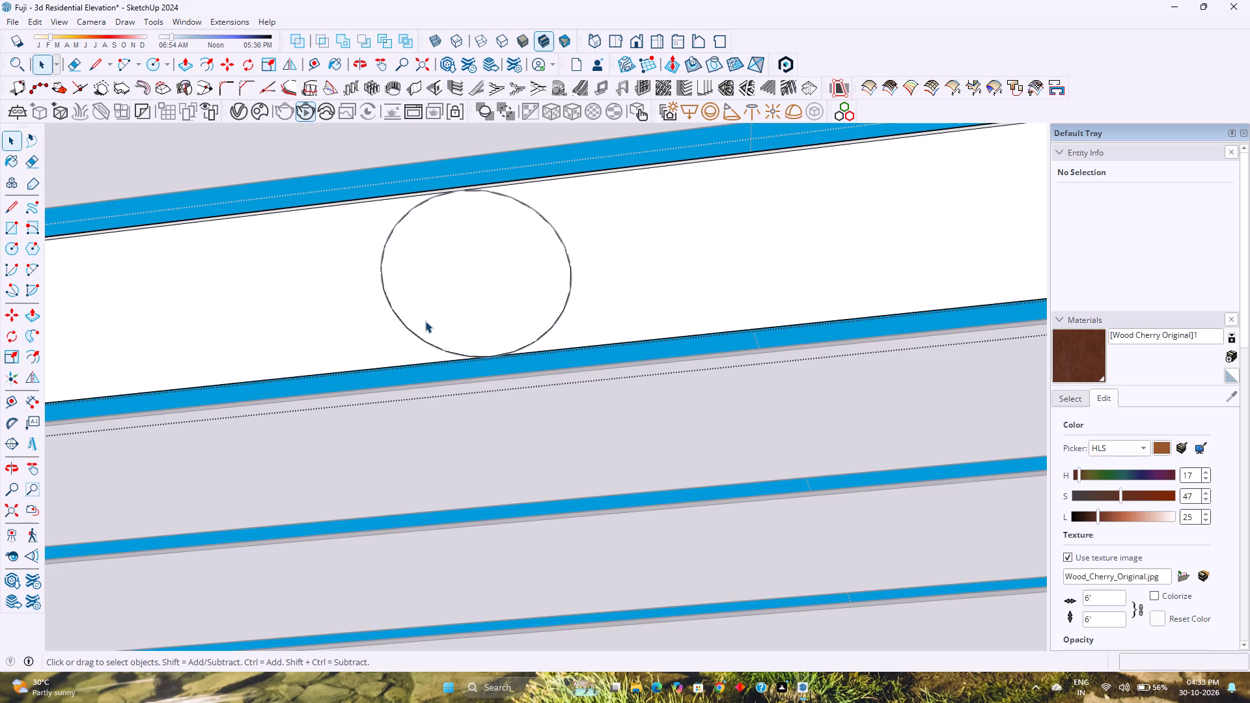
Set the new circle's segments to 240.
left_click(421, 337)
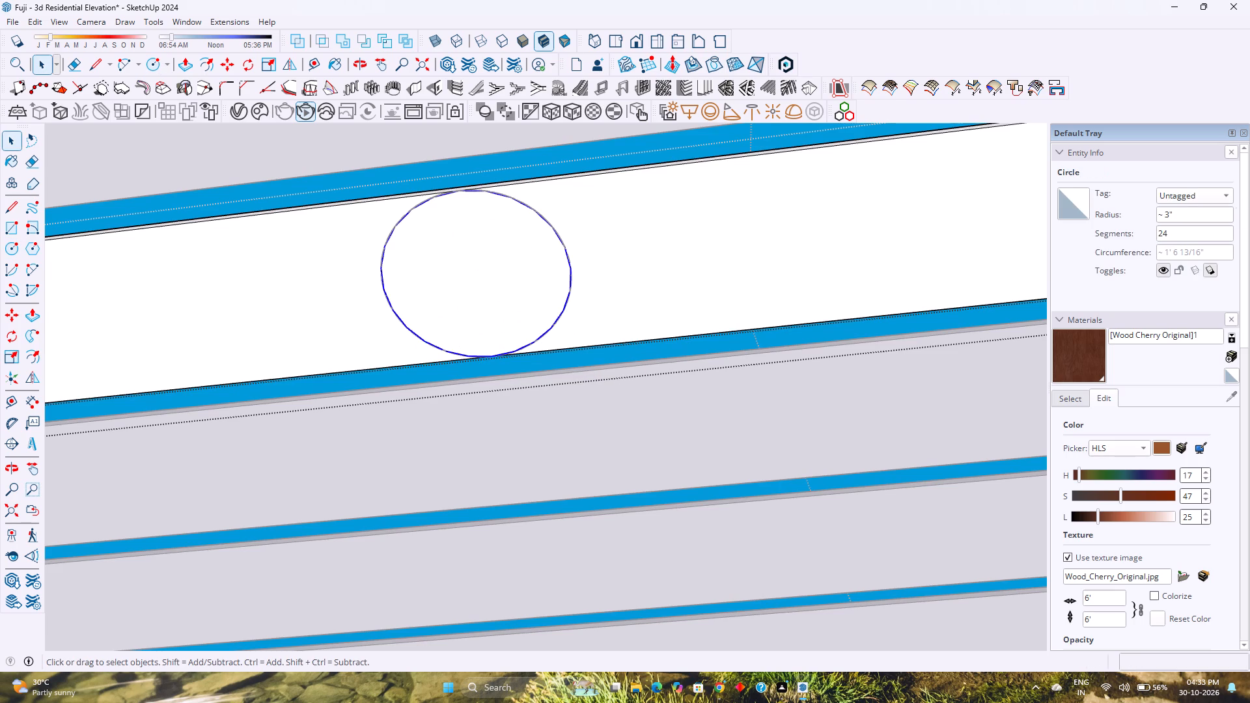
left_click(1192, 234)
key("0")
key("Return")
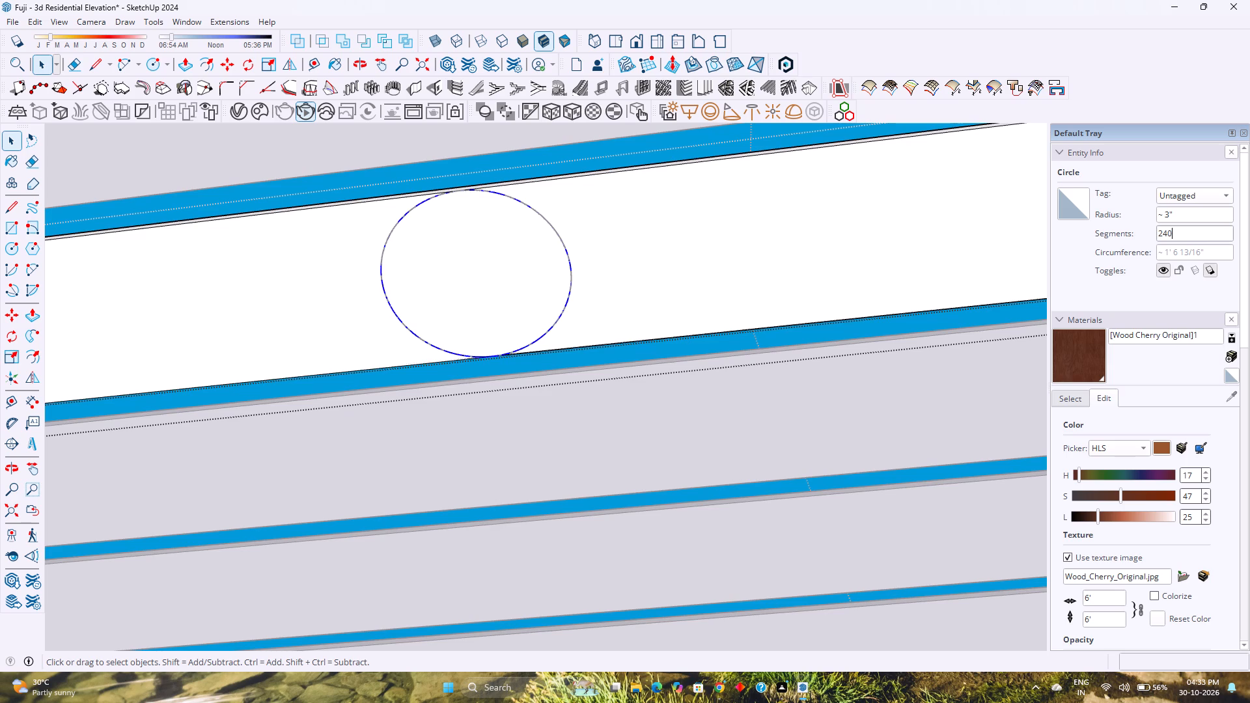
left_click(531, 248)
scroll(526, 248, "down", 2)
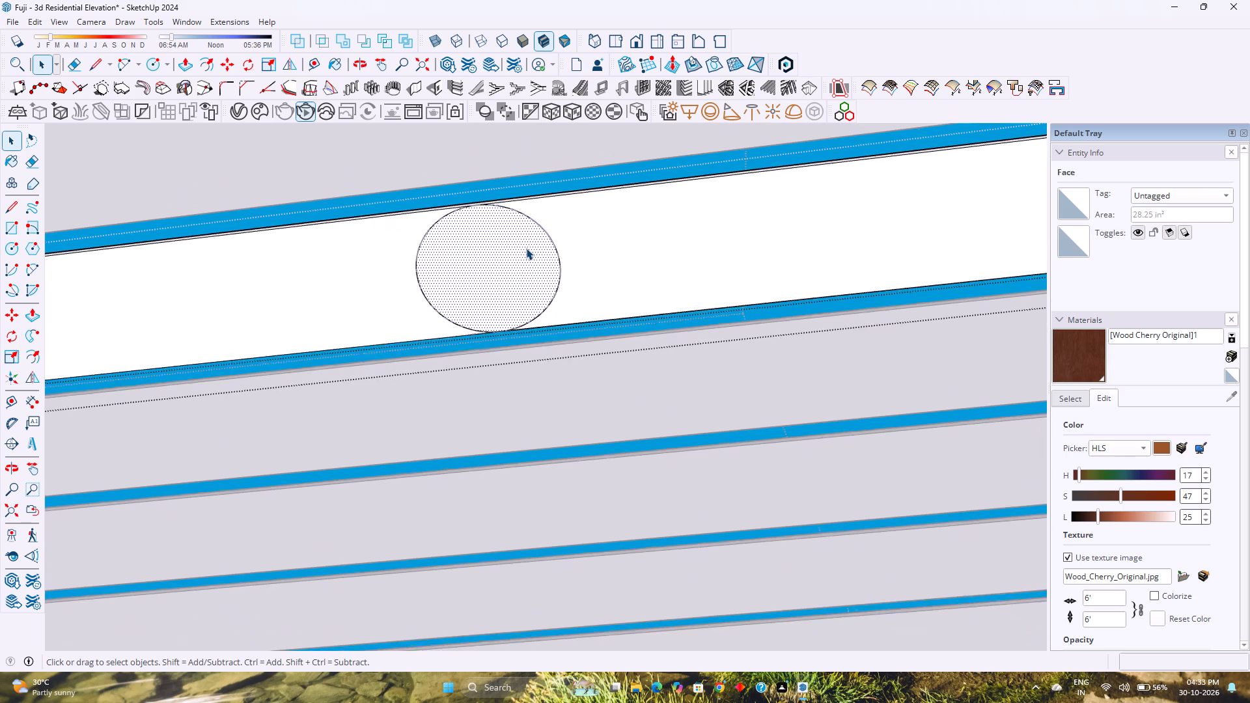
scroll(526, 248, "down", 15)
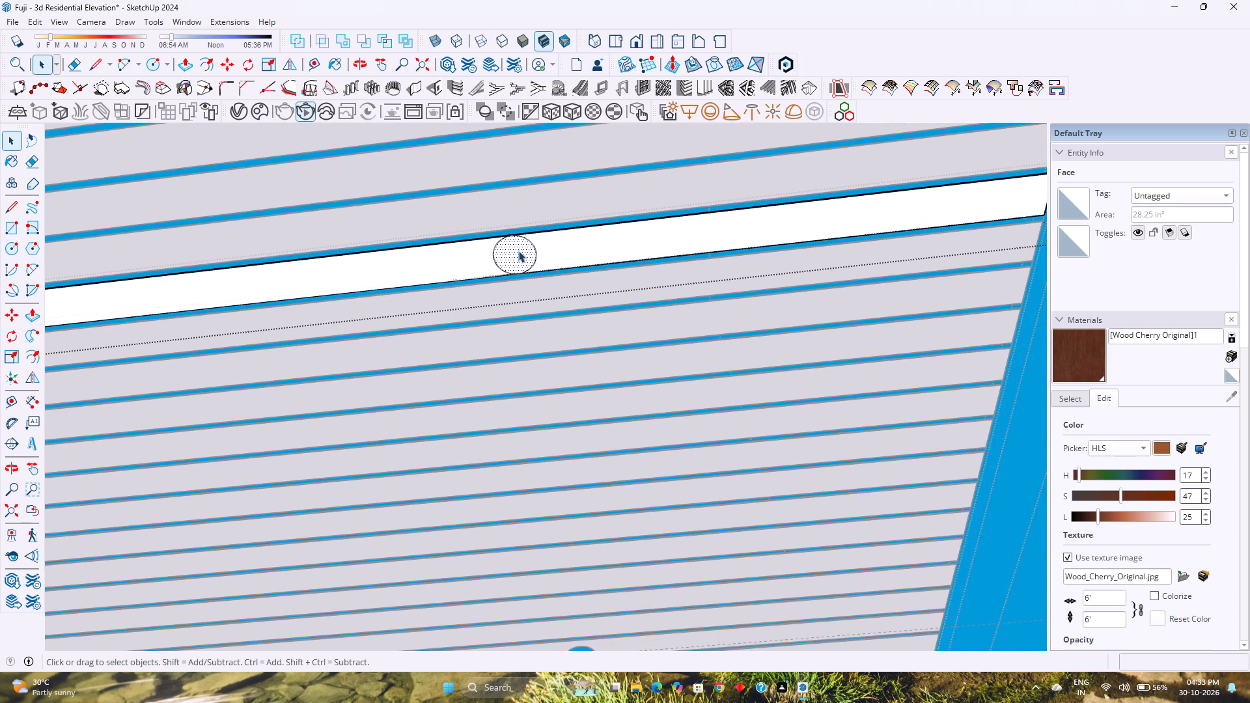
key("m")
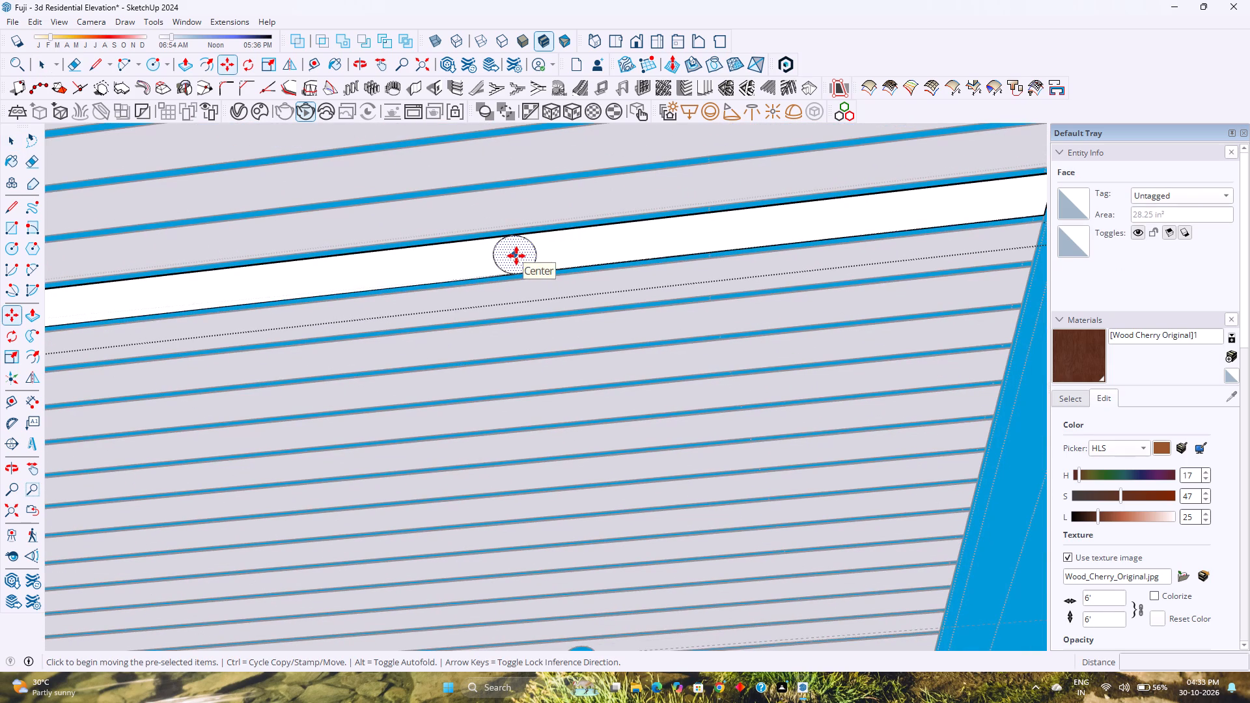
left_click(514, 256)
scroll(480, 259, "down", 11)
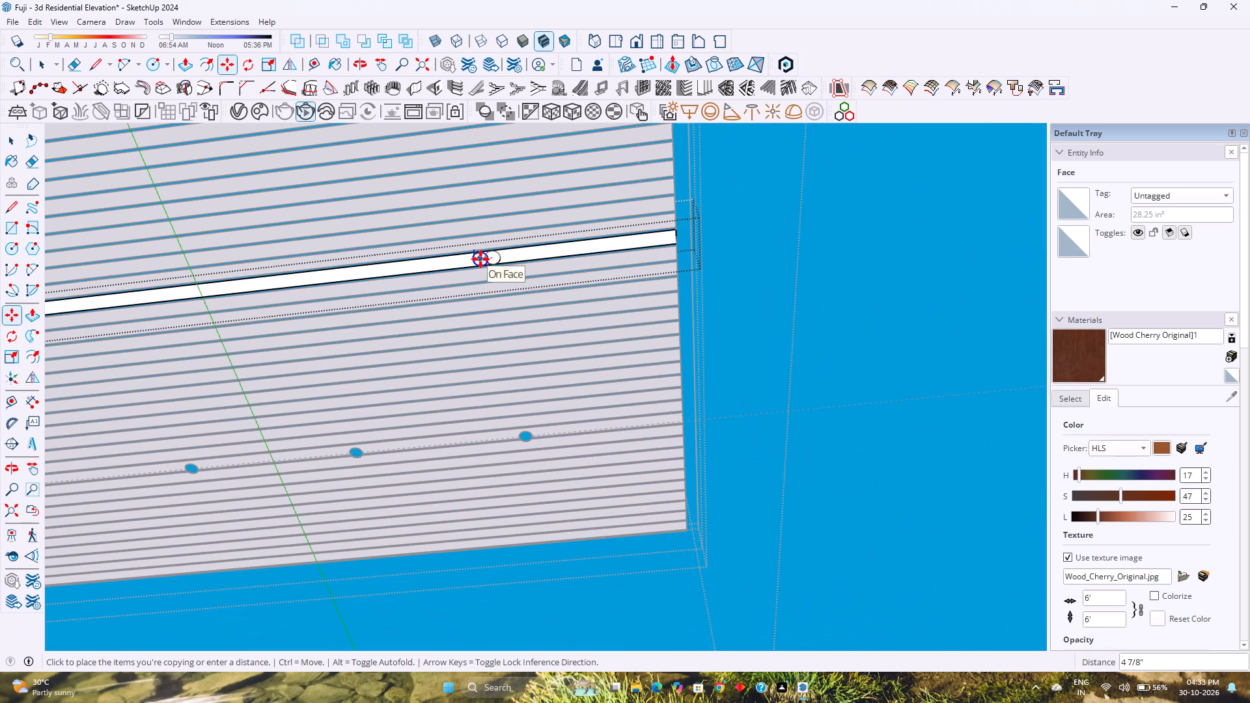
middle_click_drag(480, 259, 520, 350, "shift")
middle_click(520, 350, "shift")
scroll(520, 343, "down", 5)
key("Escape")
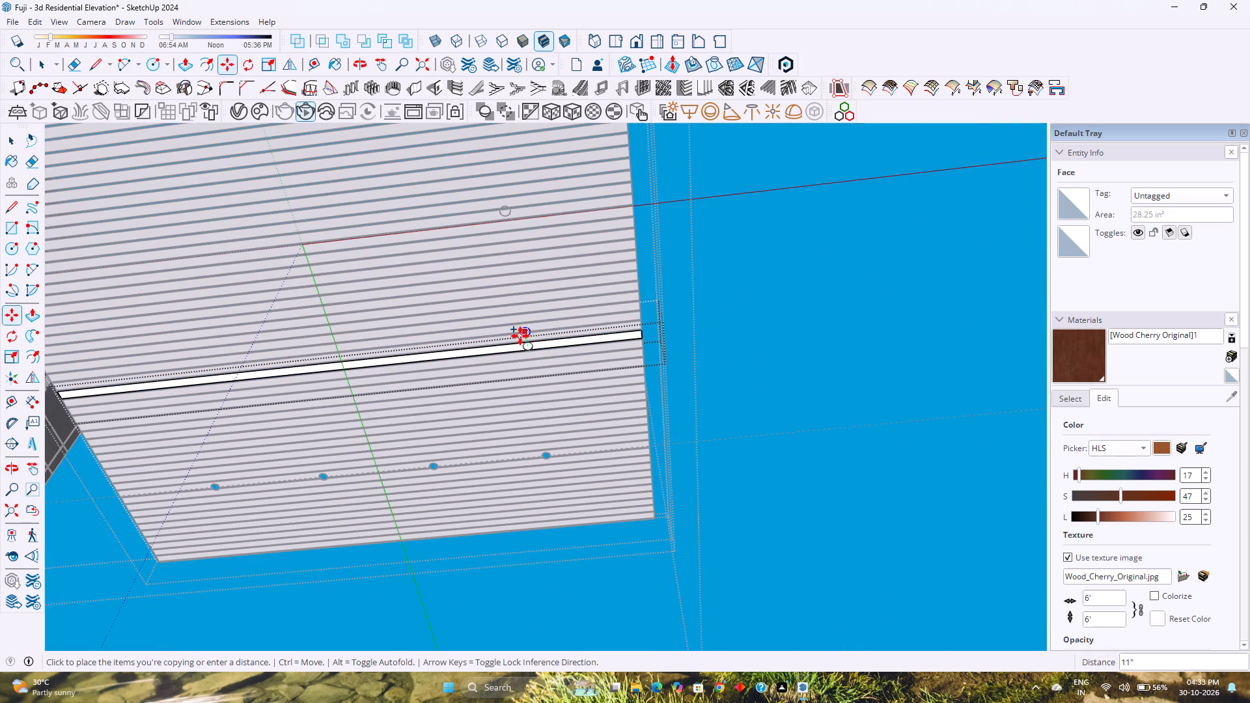
Push the traced circle face through the louvre by the same depth as the previous cutouts and leave the louvre's editing context.
scroll(529, 345, "up", 15)
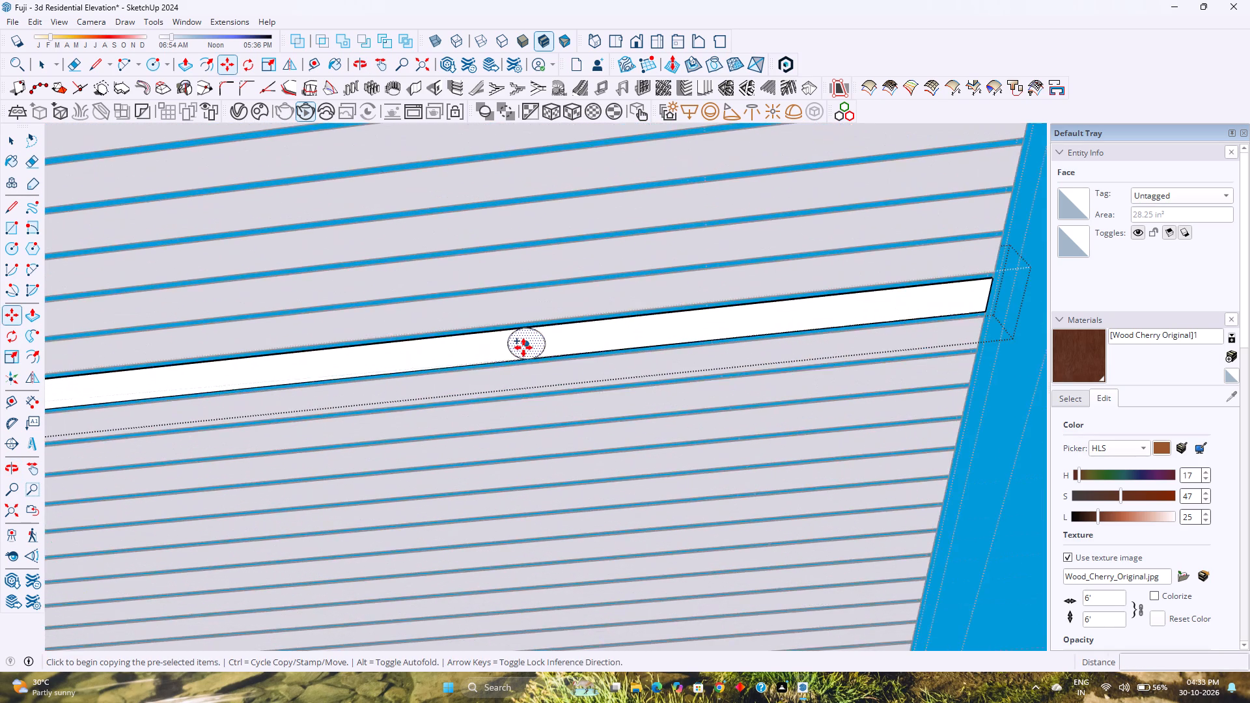
scroll(523, 348, "up", 2)
key("p")
double_click(527, 344)
scroll(527, 344, "up", 4)
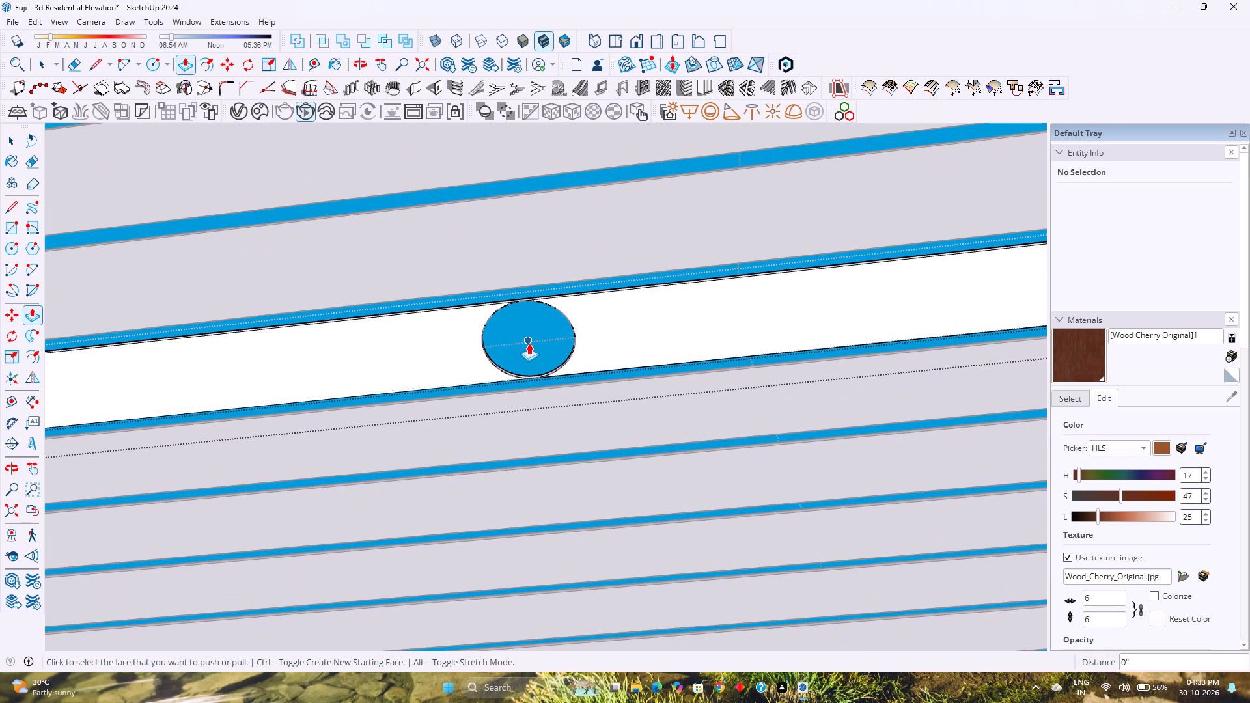
scroll(529, 343, "down", 10)
key("space")
scroll(528, 338, "down", 6)
key("Escape")
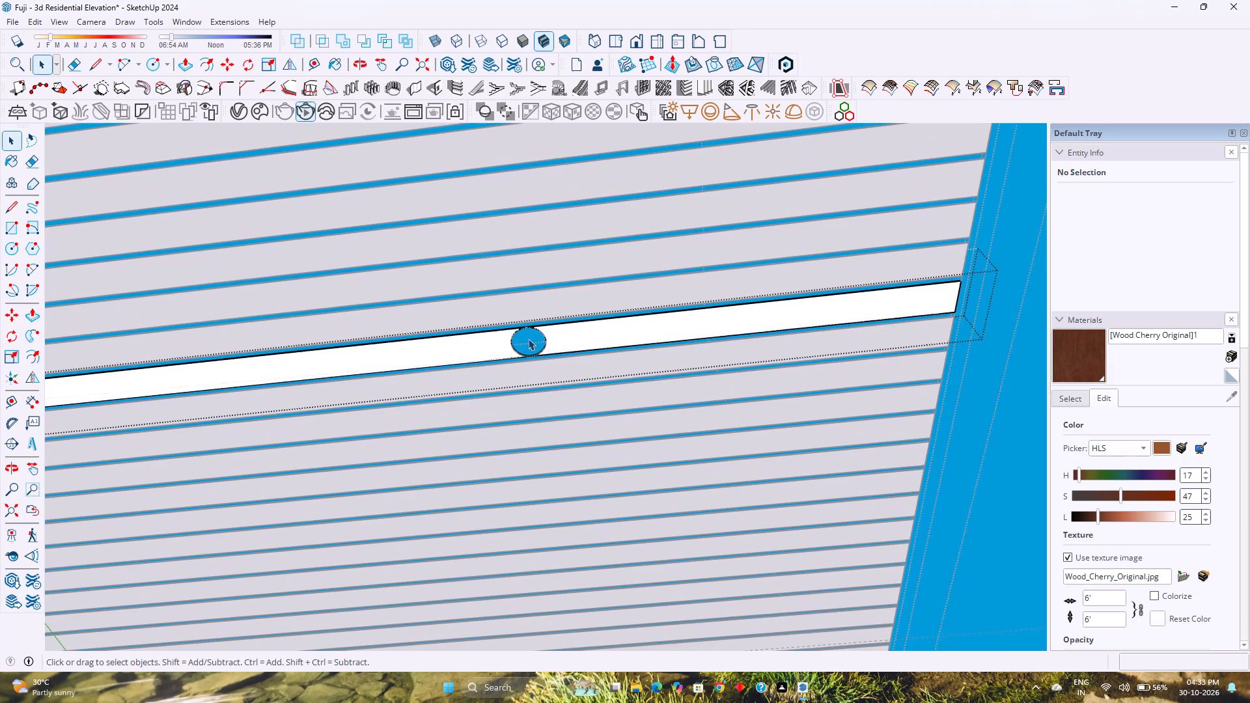
Open the louvre partly overlapped by the next light circle and trace the overlap with a 3" radius arc, about 4" bulge.
scroll(528, 338, "down", 20)
scroll(528, 338, "down", 14)
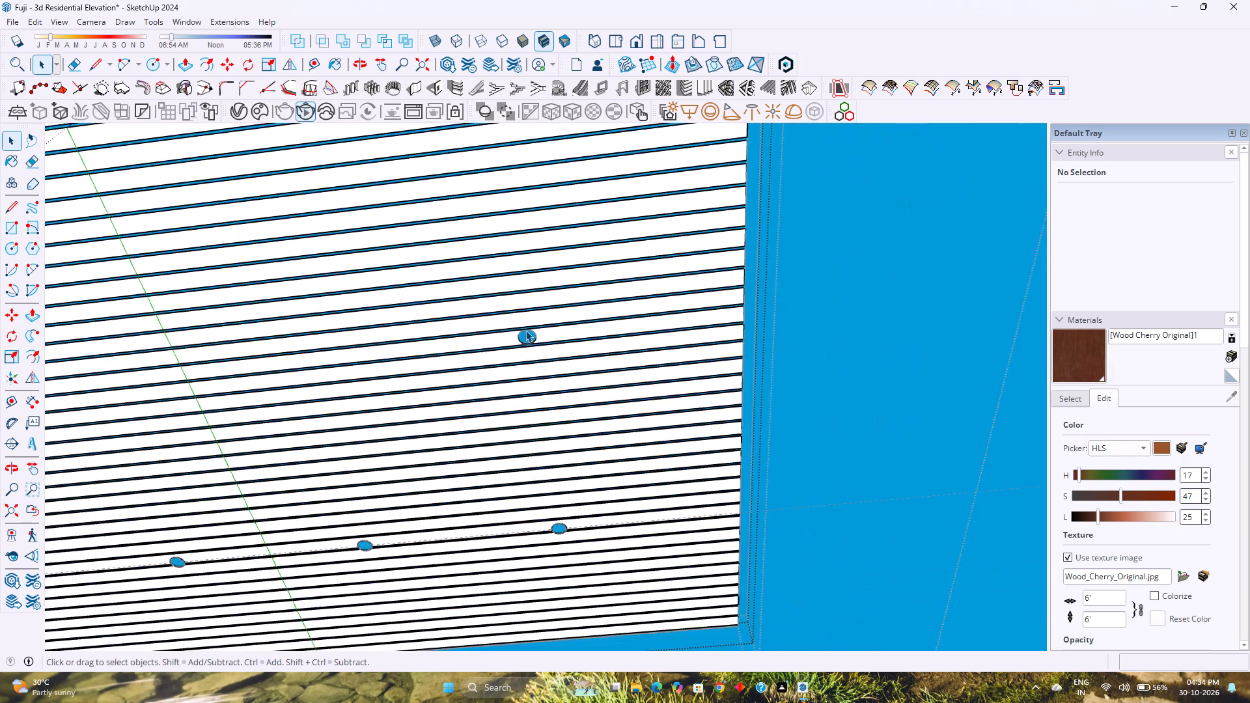
scroll(525, 330, "down", 8)
middle_click_drag(535, 269, 559, 390, "shift")
scroll(544, 370, "up", 10)
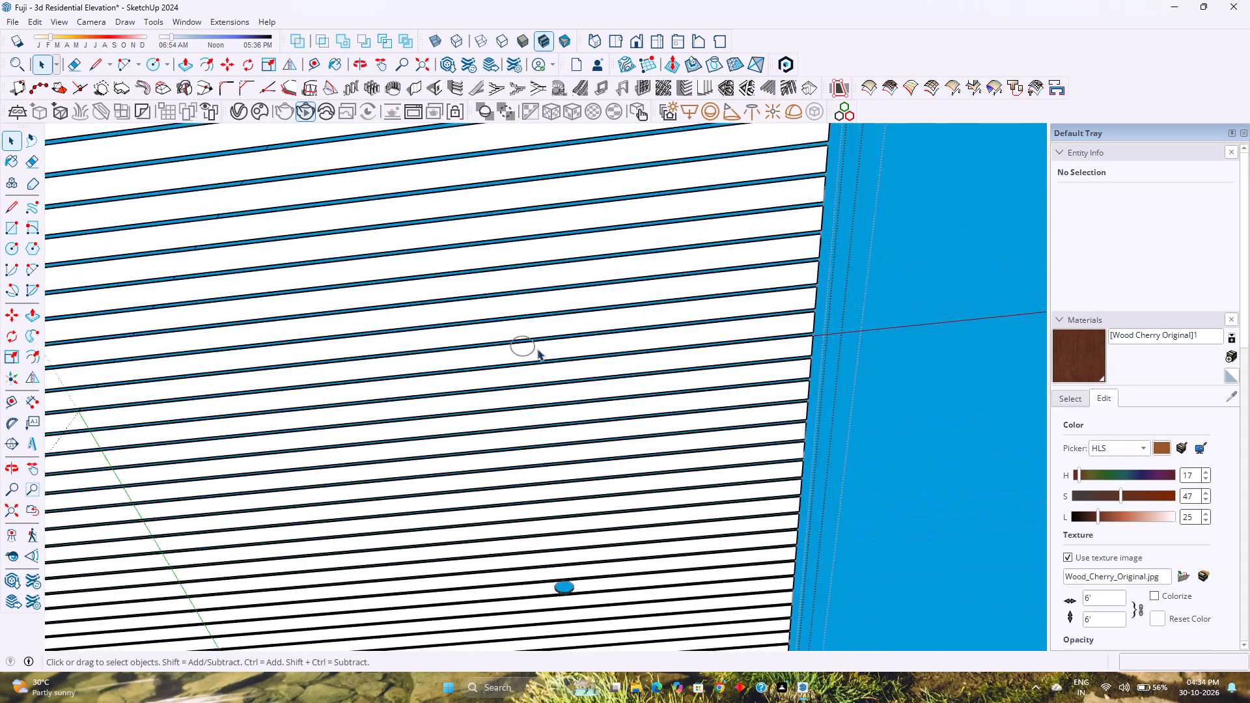
scroll(537, 349, "up", 12)
double_click(516, 350)
scroll(516, 350, "up", 4)
left_click(518, 353)
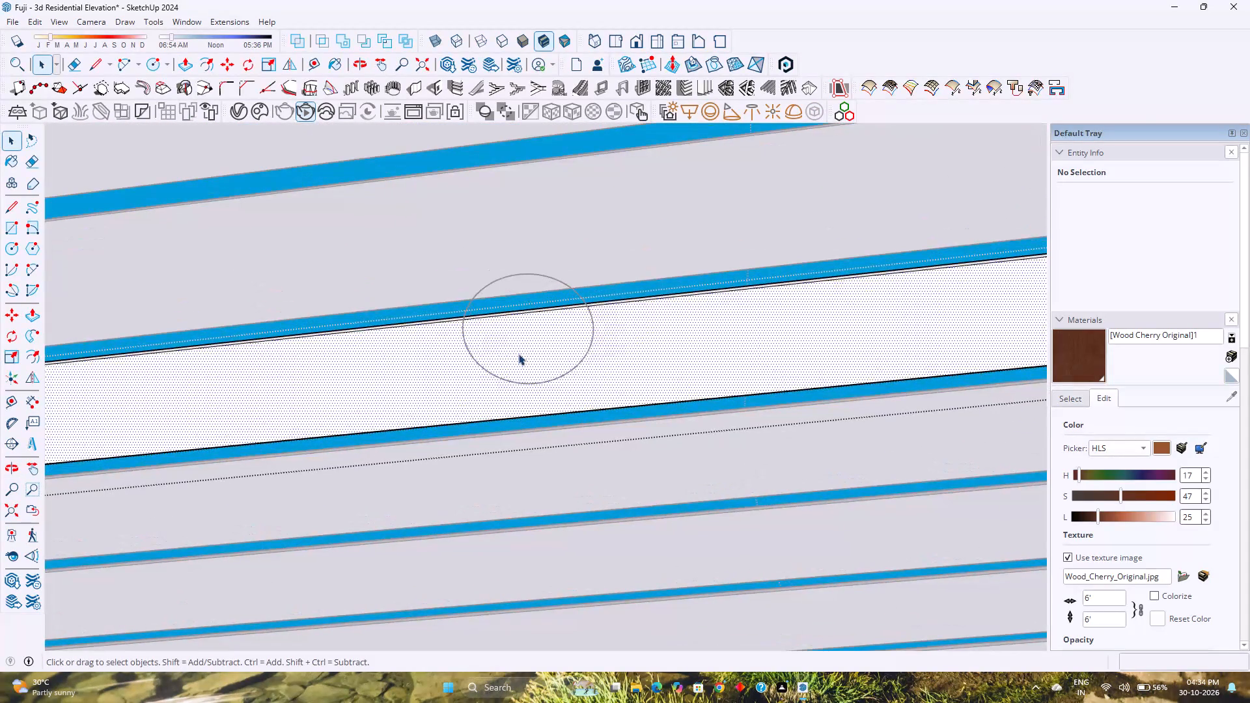
key("a")
scroll(490, 334, "up", 7)
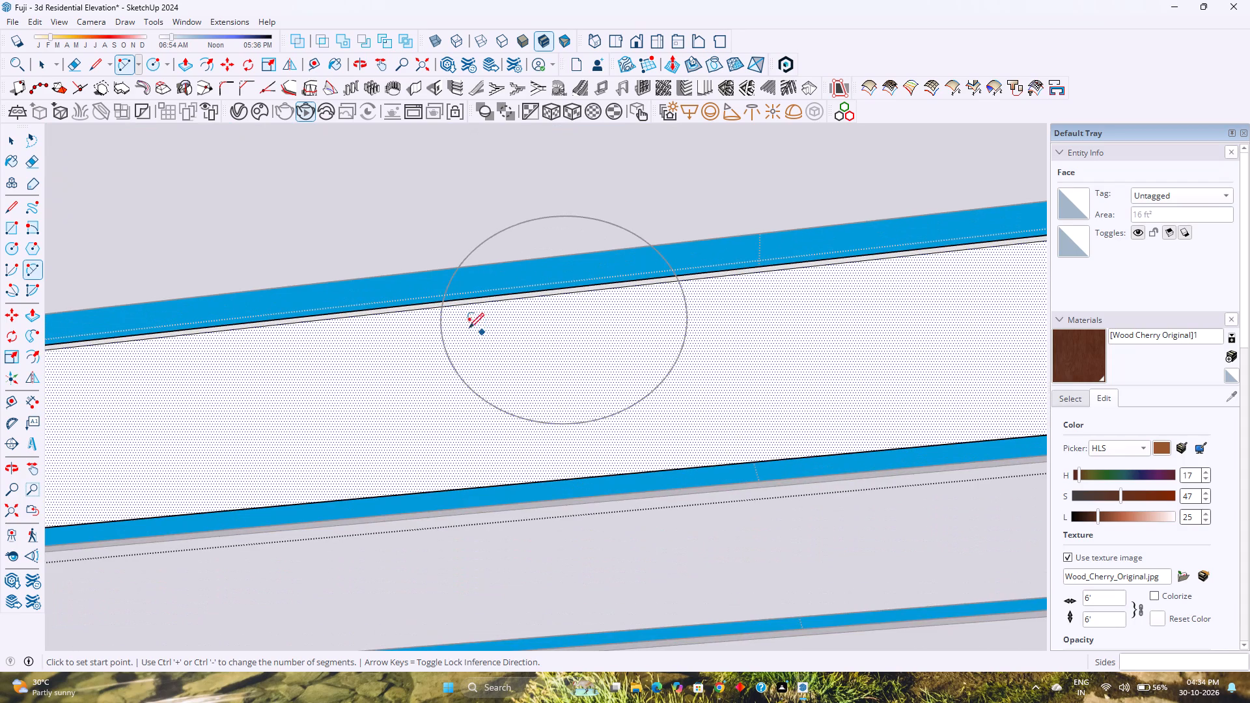
scroll(443, 309, "up", 9)
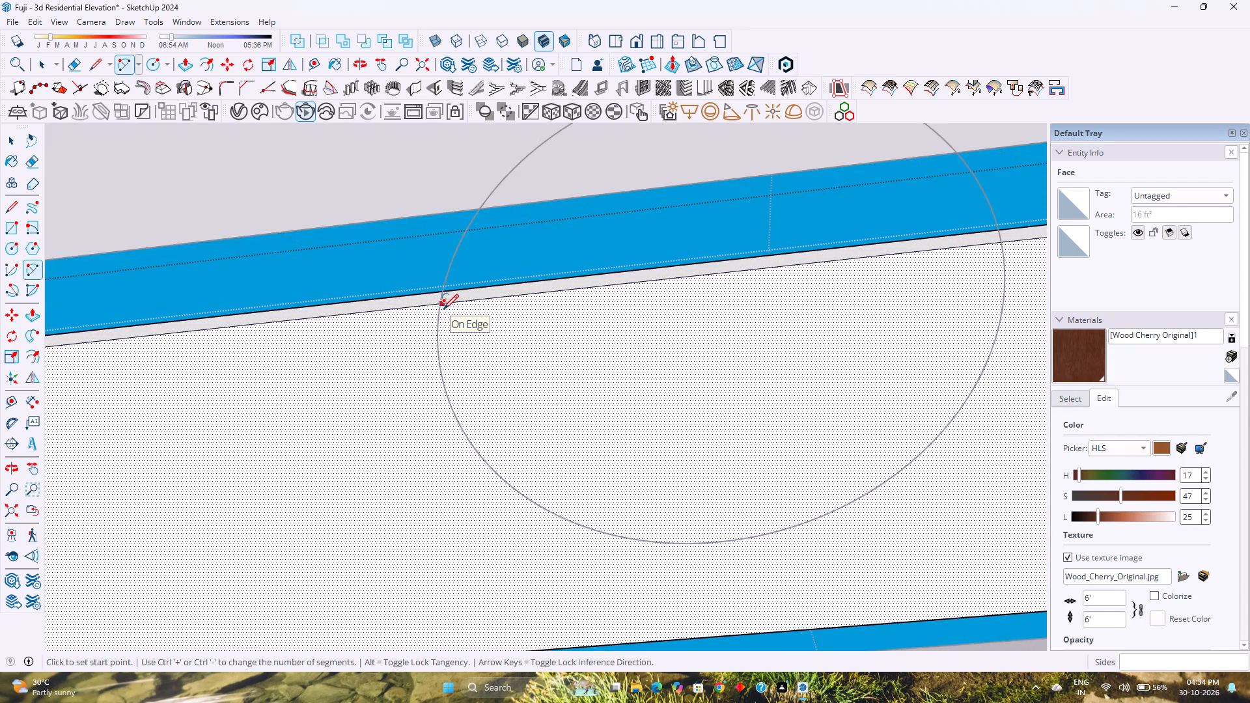
scroll(443, 309, "up", 3)
left_click(440, 303)
scroll(517, 344, "down", 8)
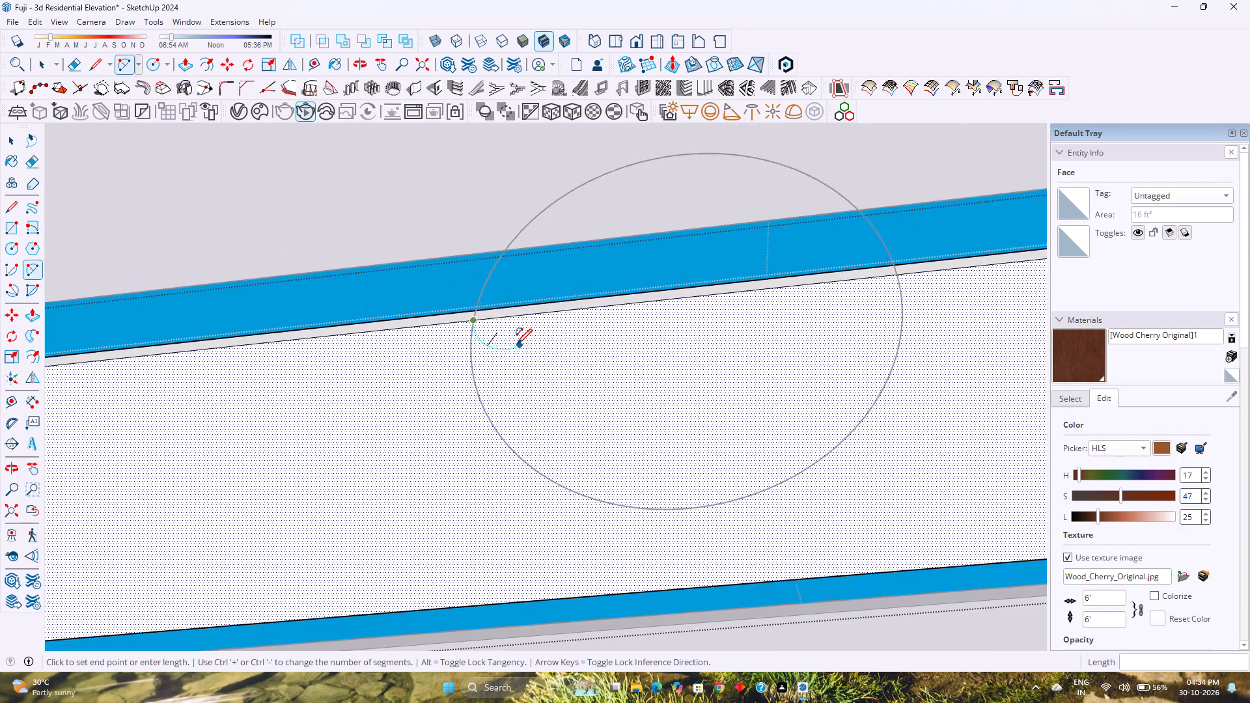
scroll(517, 344, "down", 2)
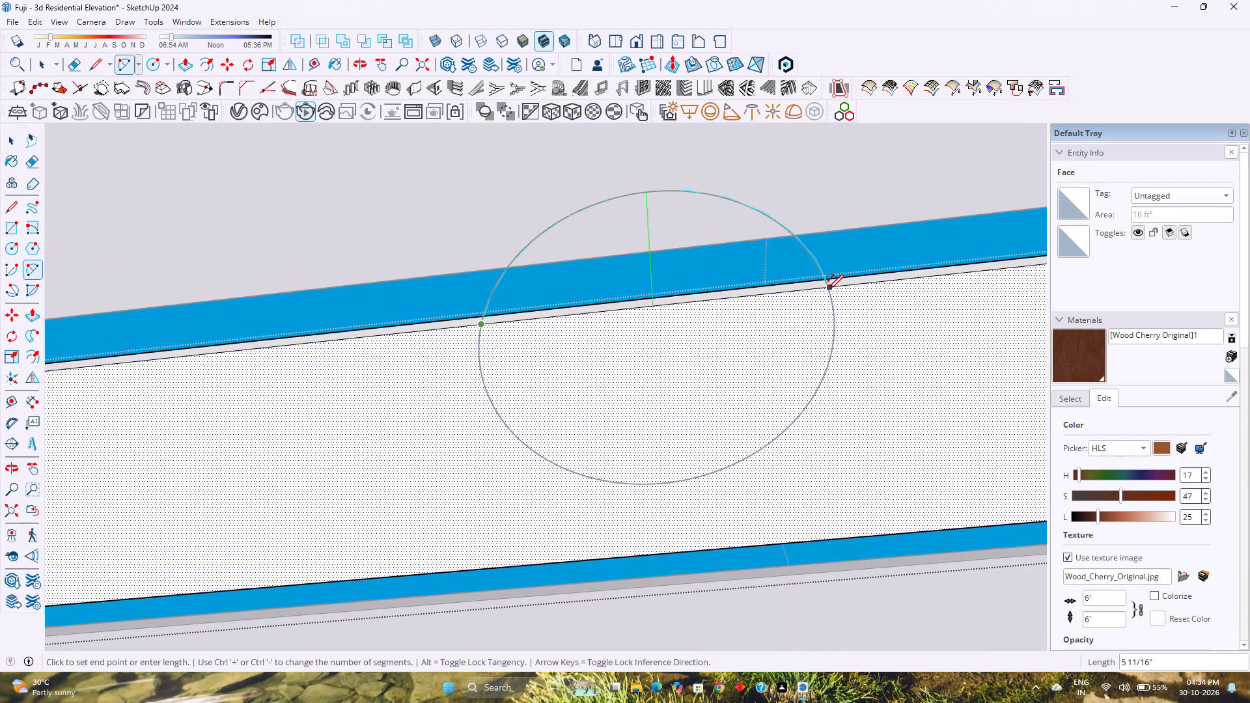
scroll(824, 291, "up", 13)
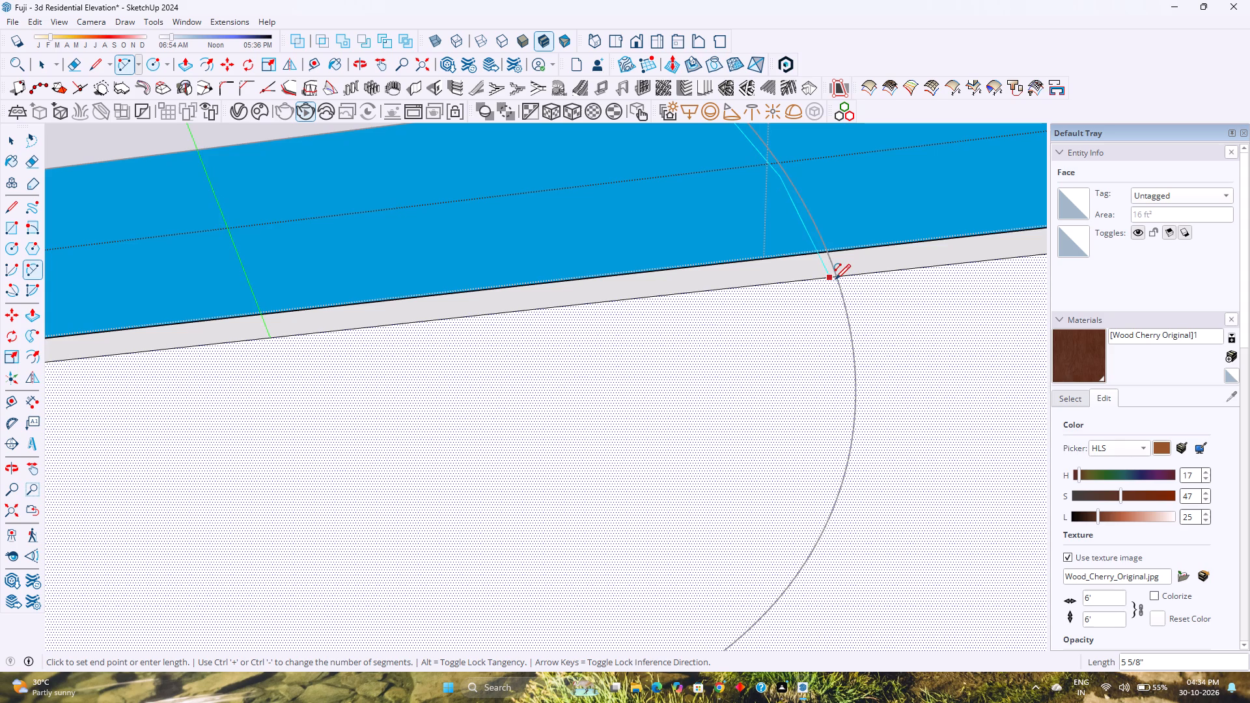
left_click(838, 277)
scroll(751, 370, "down", 3)
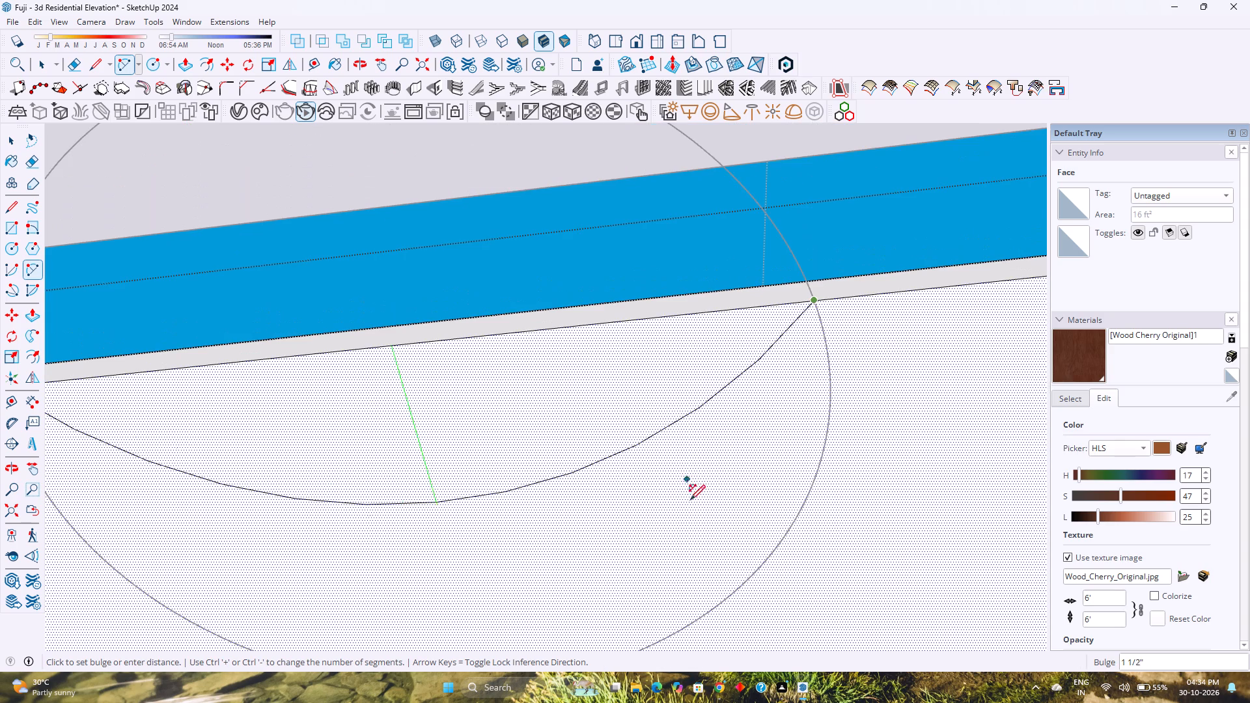
scroll(700, 504, "down", 3)
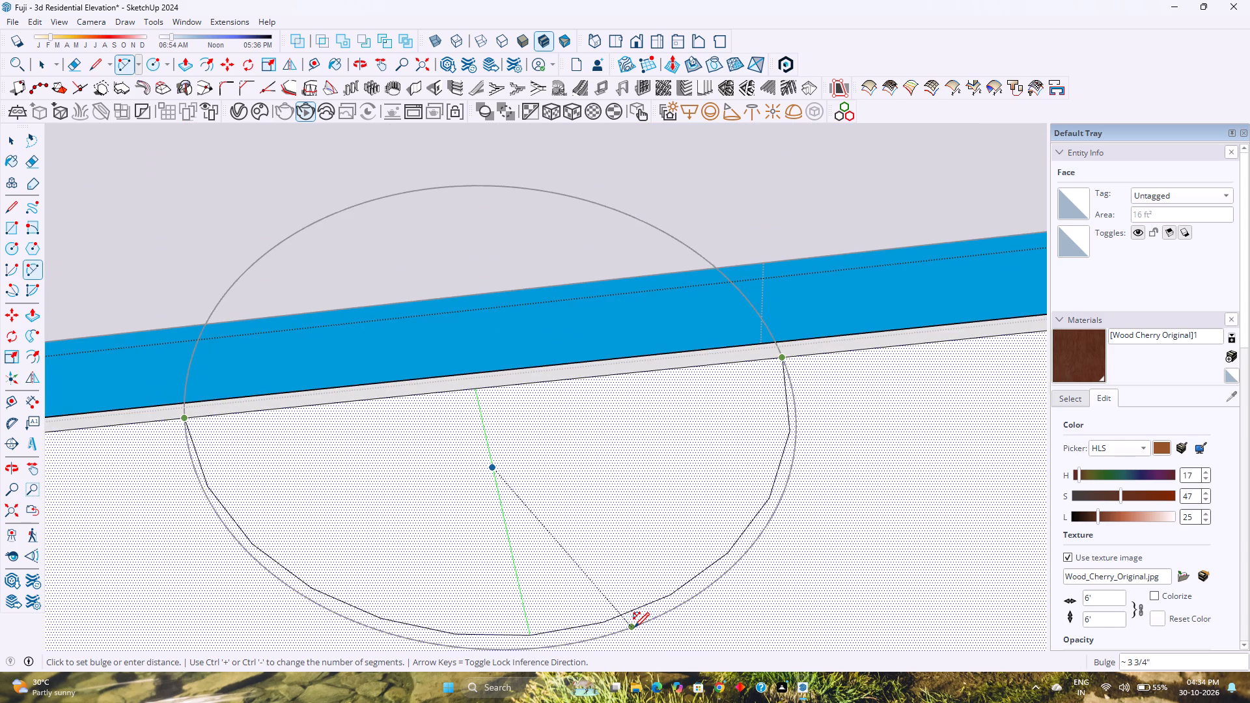
middle_click_drag(632, 627, 627, 451, "shift")
middle_click(627, 451, "shift")
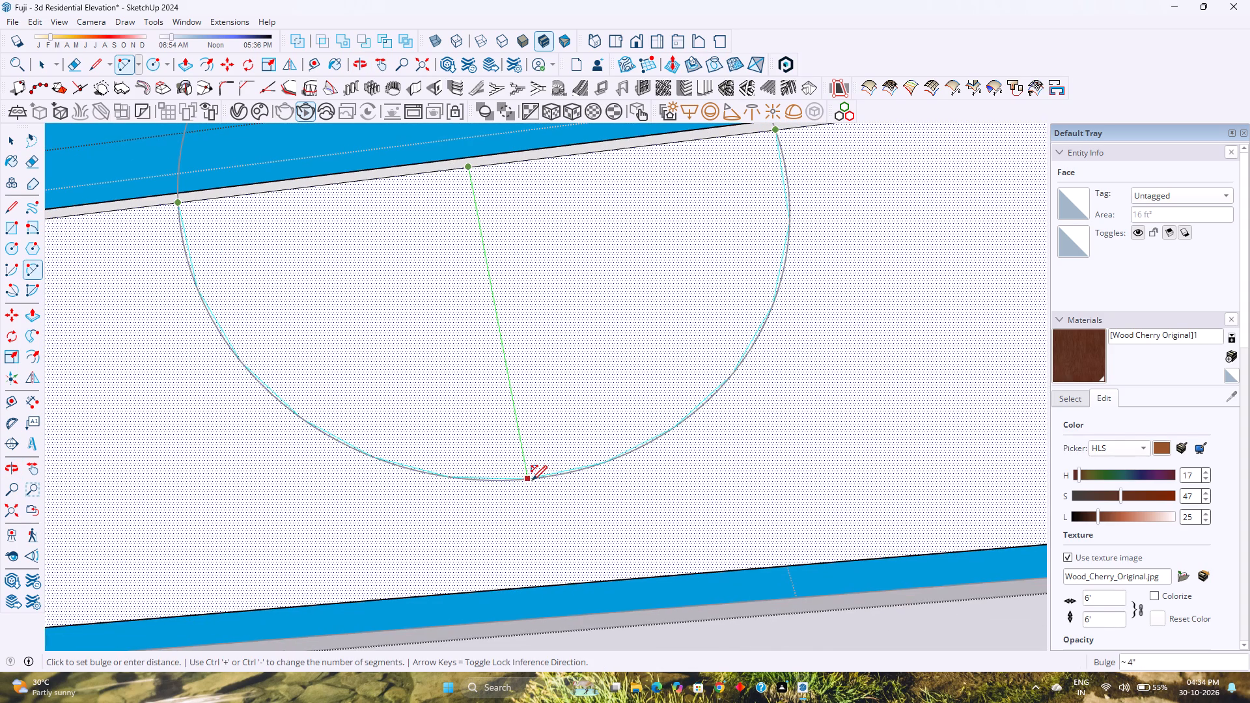
left_click(532, 480)
key("space")
Set the new arc's segments to 120 and select the face it encloses.
left_click(538, 474)
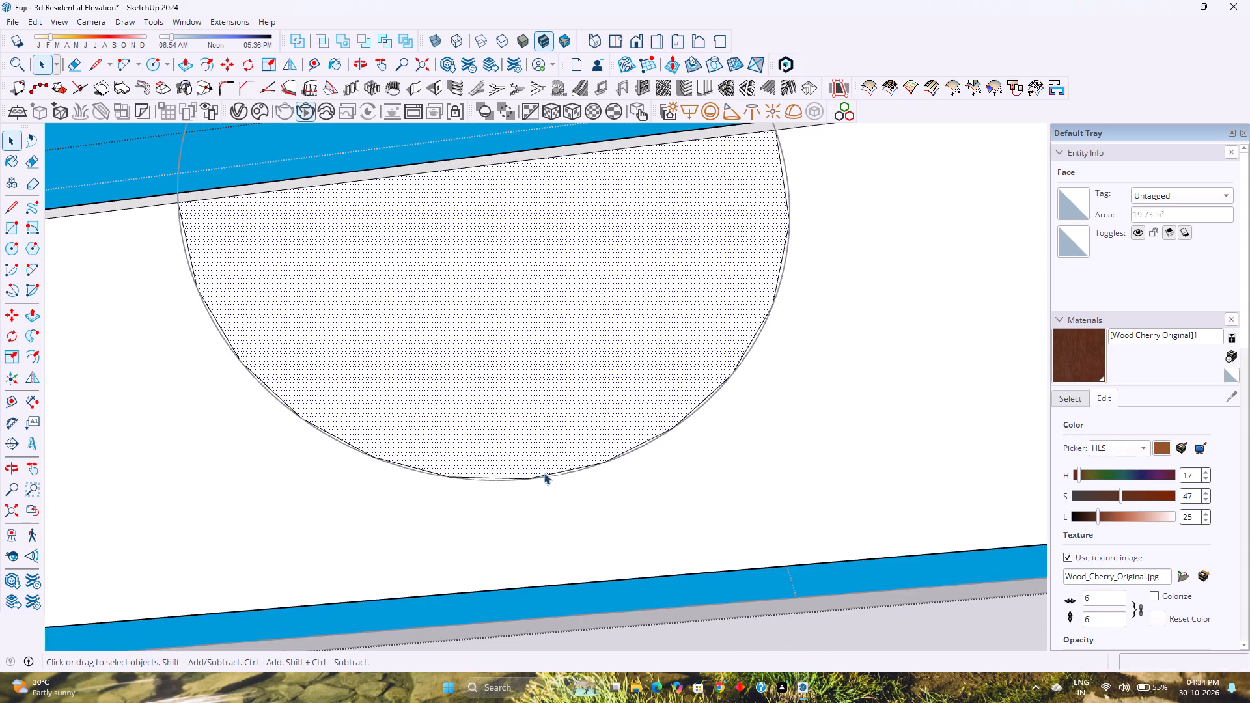
left_click(559, 472)
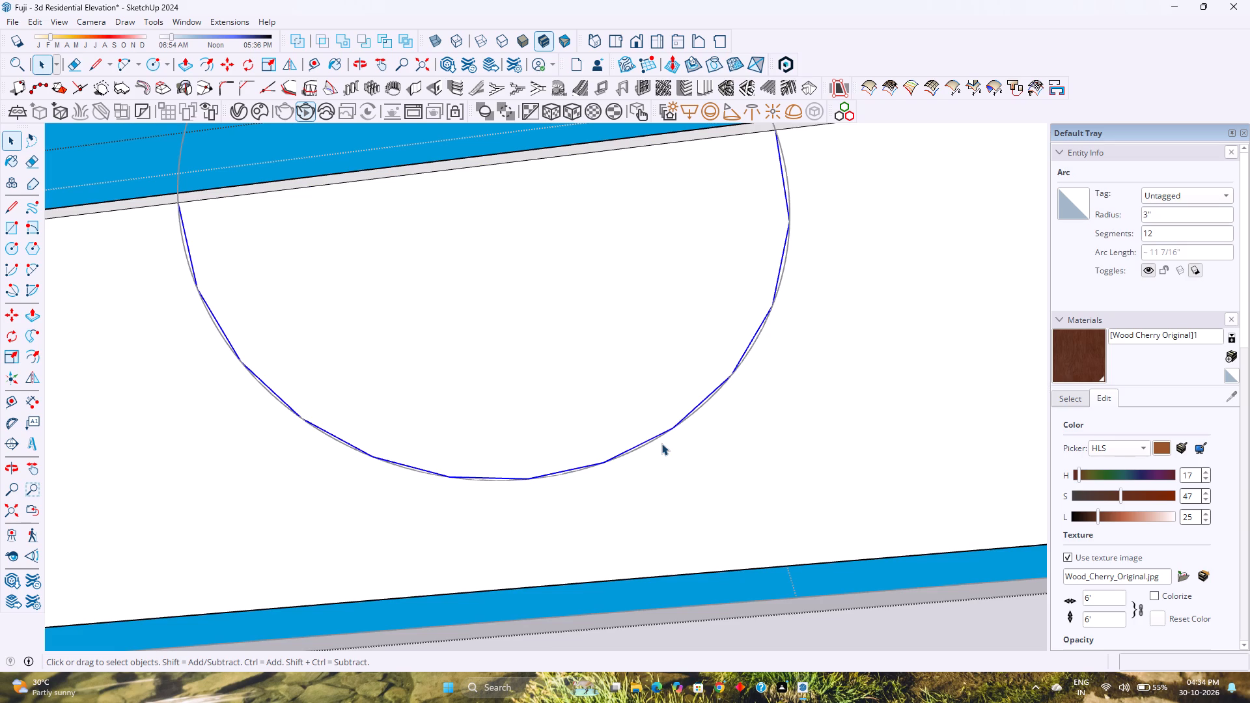
left_click(1171, 234)
key("0")
key("Return")
left_click(319, 405)
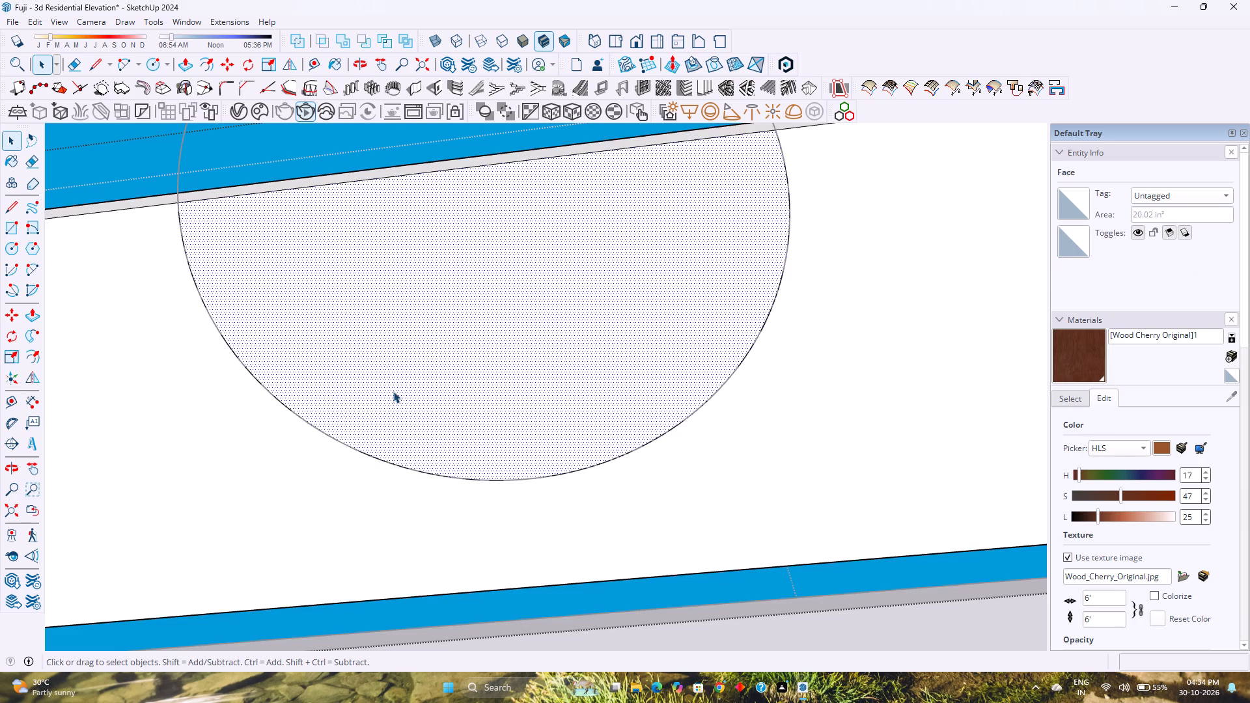
Push the selected overlap face through the louvre by the same depth as the previous cutouts and leave the louvre's editing context.
key("p")
double_click(433, 375)
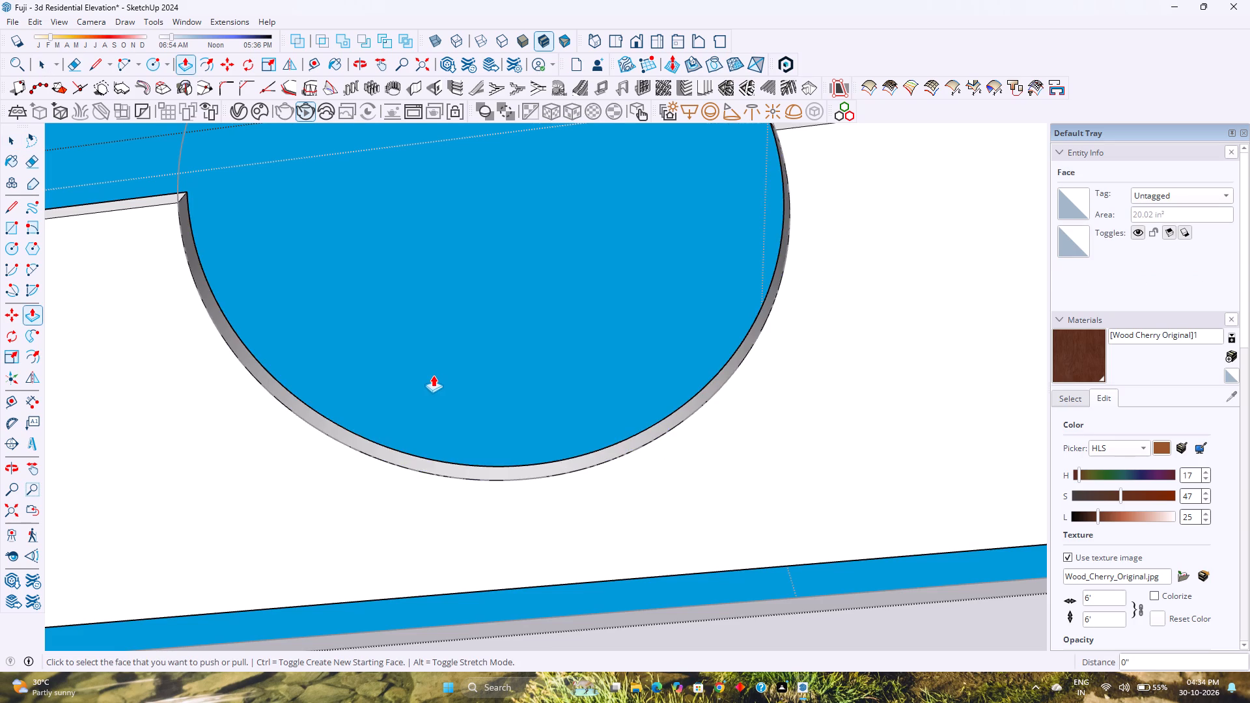
scroll(435, 369, "down", 9)
key("space")
key("Escape")
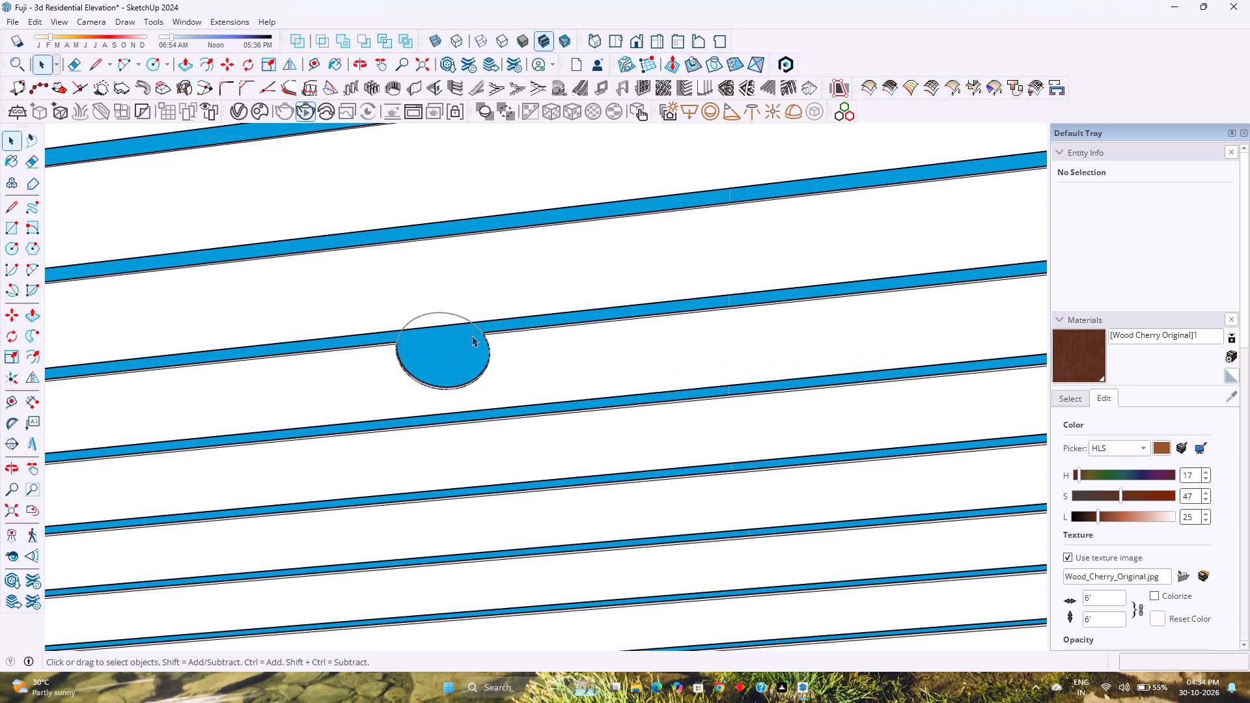
Open the adjoining louvre, overlapped by the remaining part of the same light circle, for editing.
double_click(503, 304)
scroll(476, 310, "up", 10)
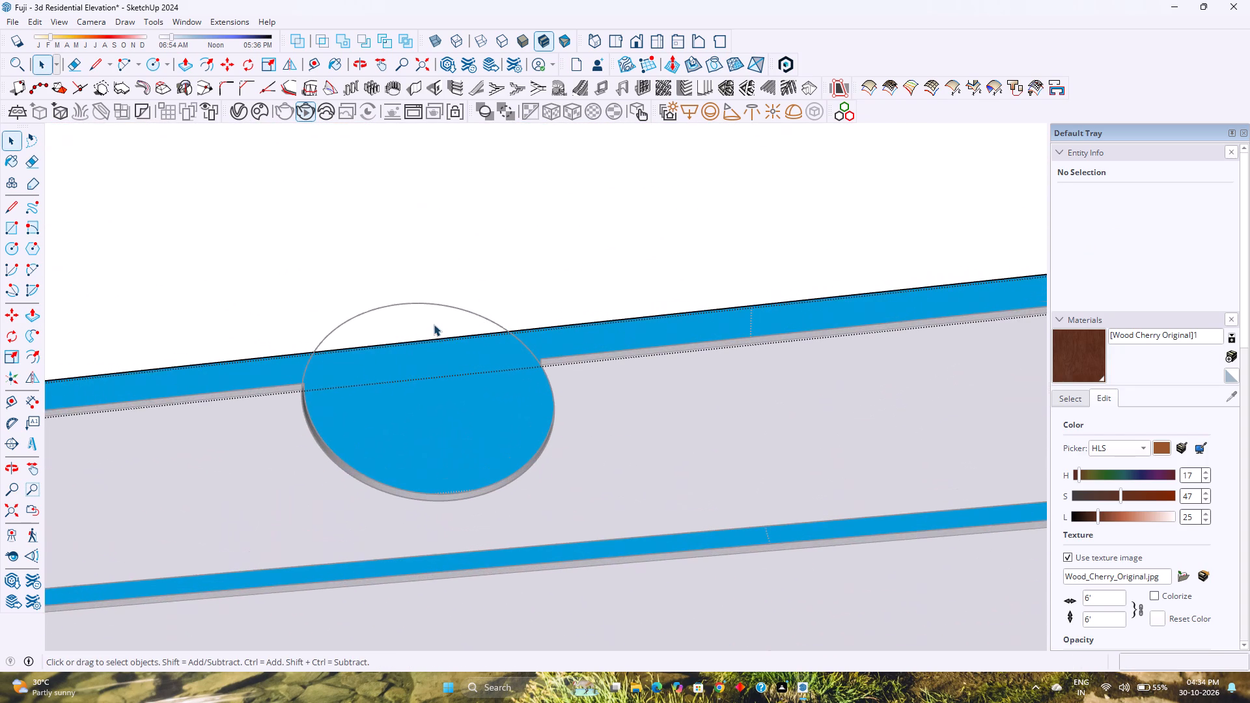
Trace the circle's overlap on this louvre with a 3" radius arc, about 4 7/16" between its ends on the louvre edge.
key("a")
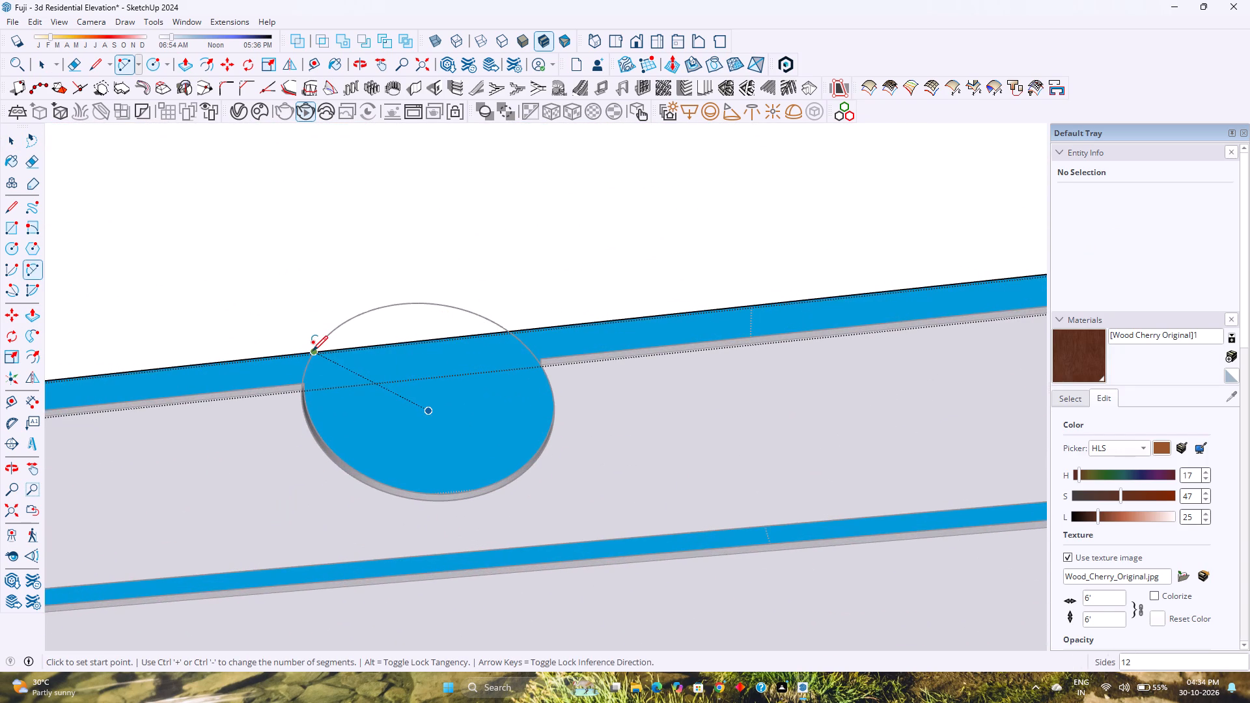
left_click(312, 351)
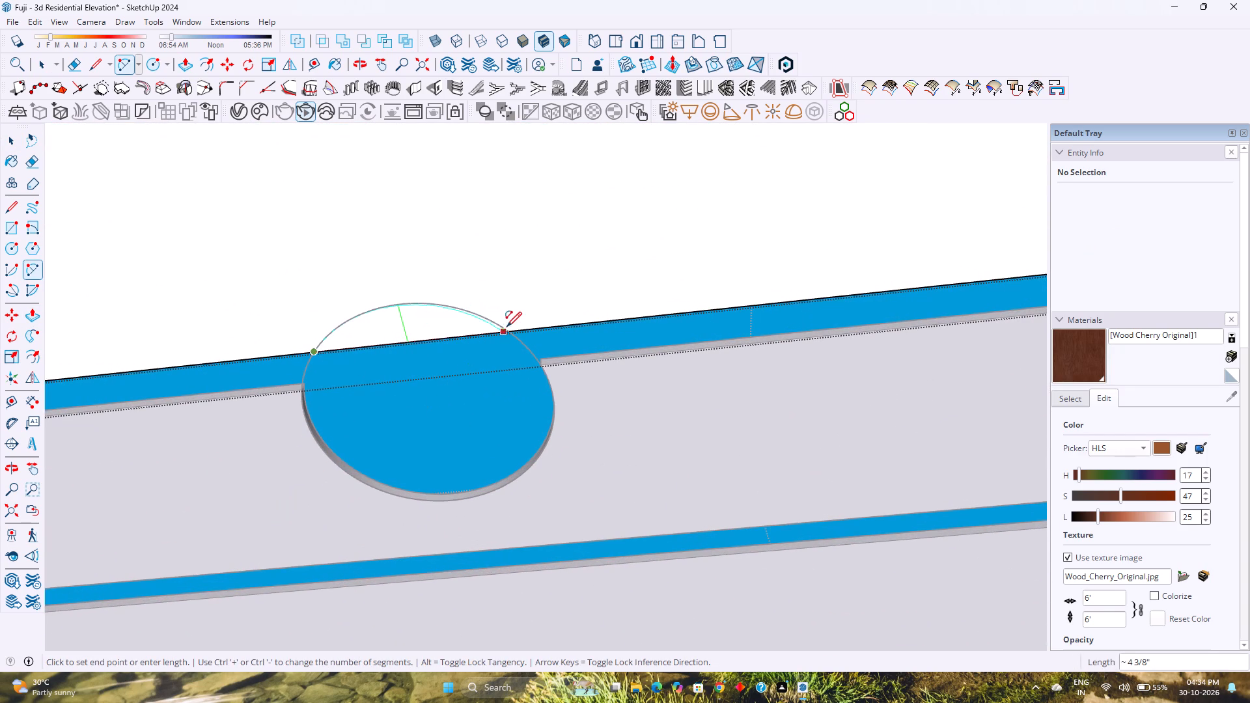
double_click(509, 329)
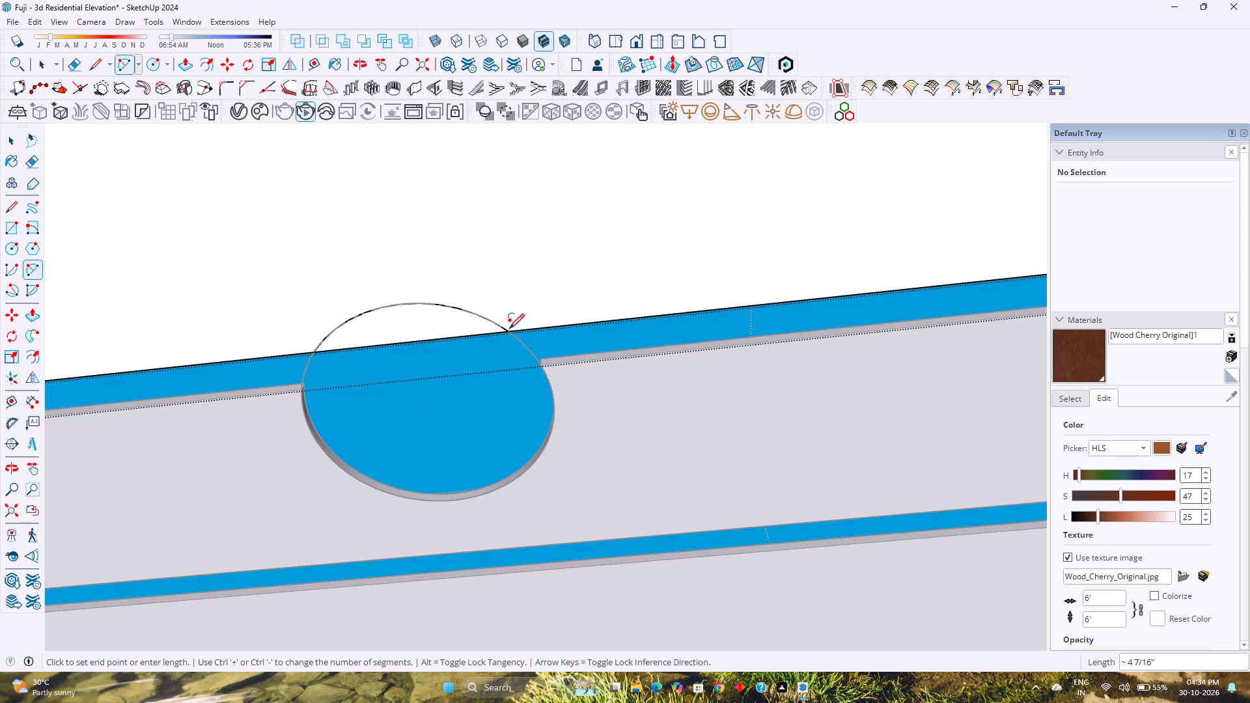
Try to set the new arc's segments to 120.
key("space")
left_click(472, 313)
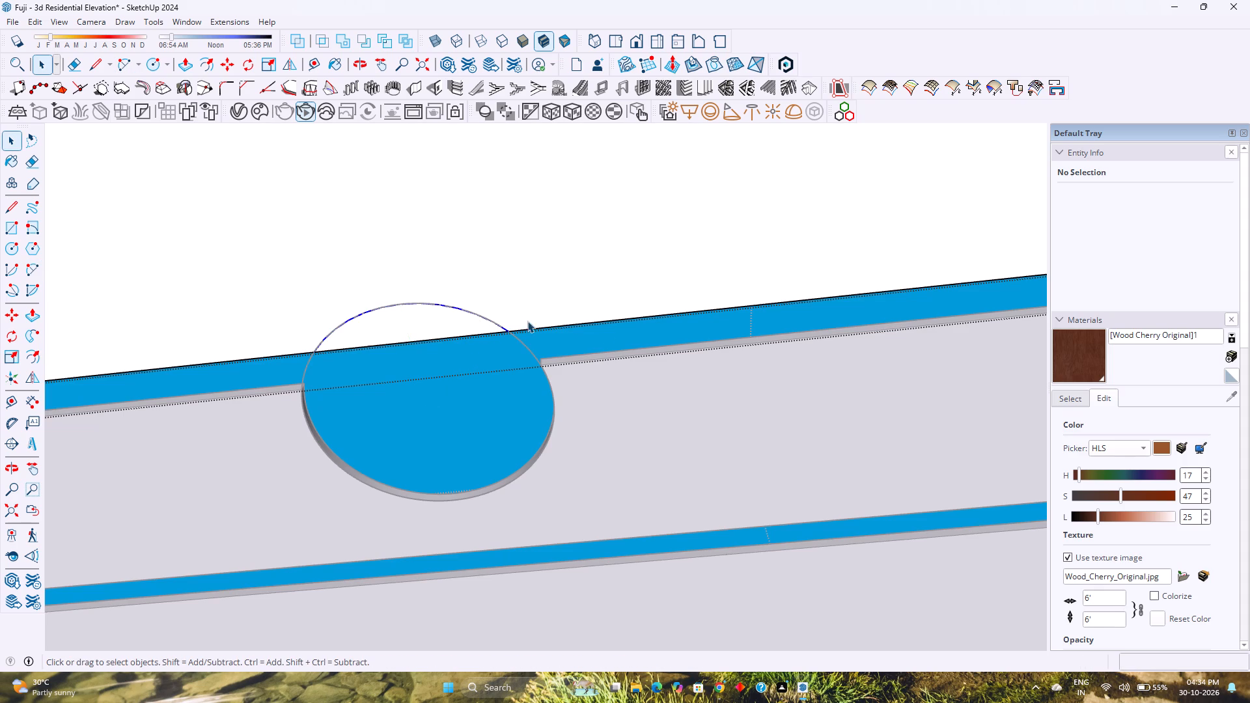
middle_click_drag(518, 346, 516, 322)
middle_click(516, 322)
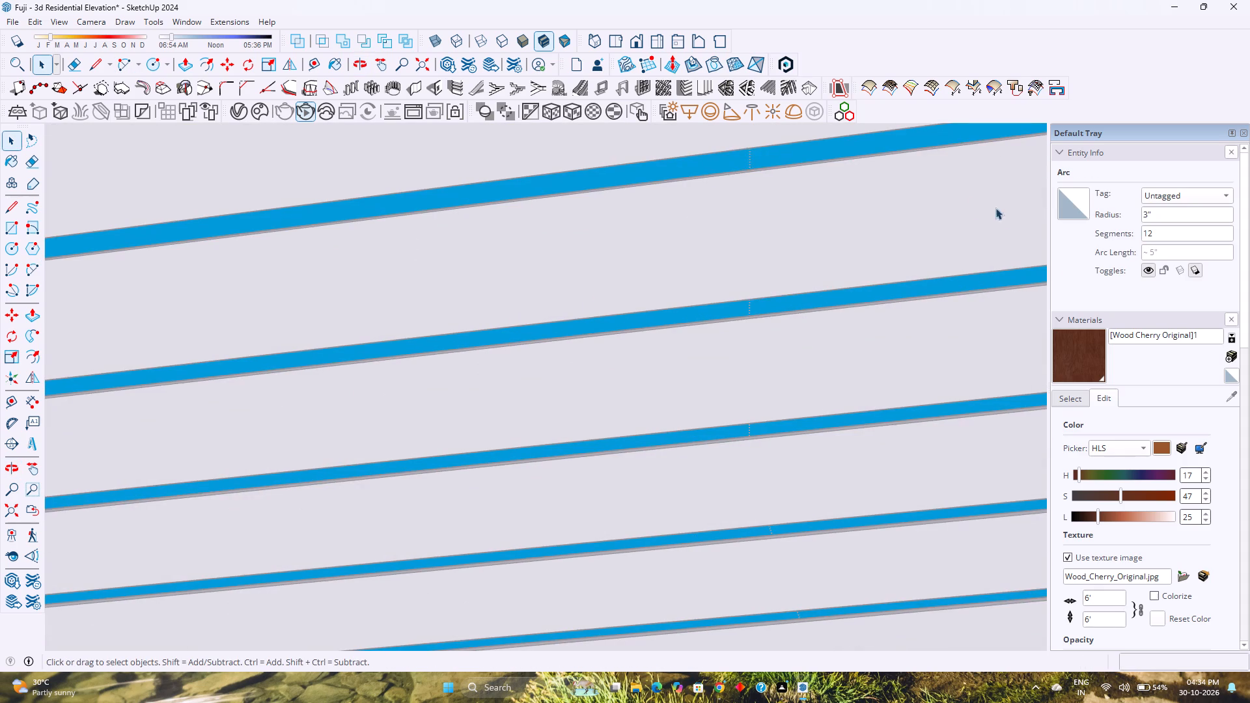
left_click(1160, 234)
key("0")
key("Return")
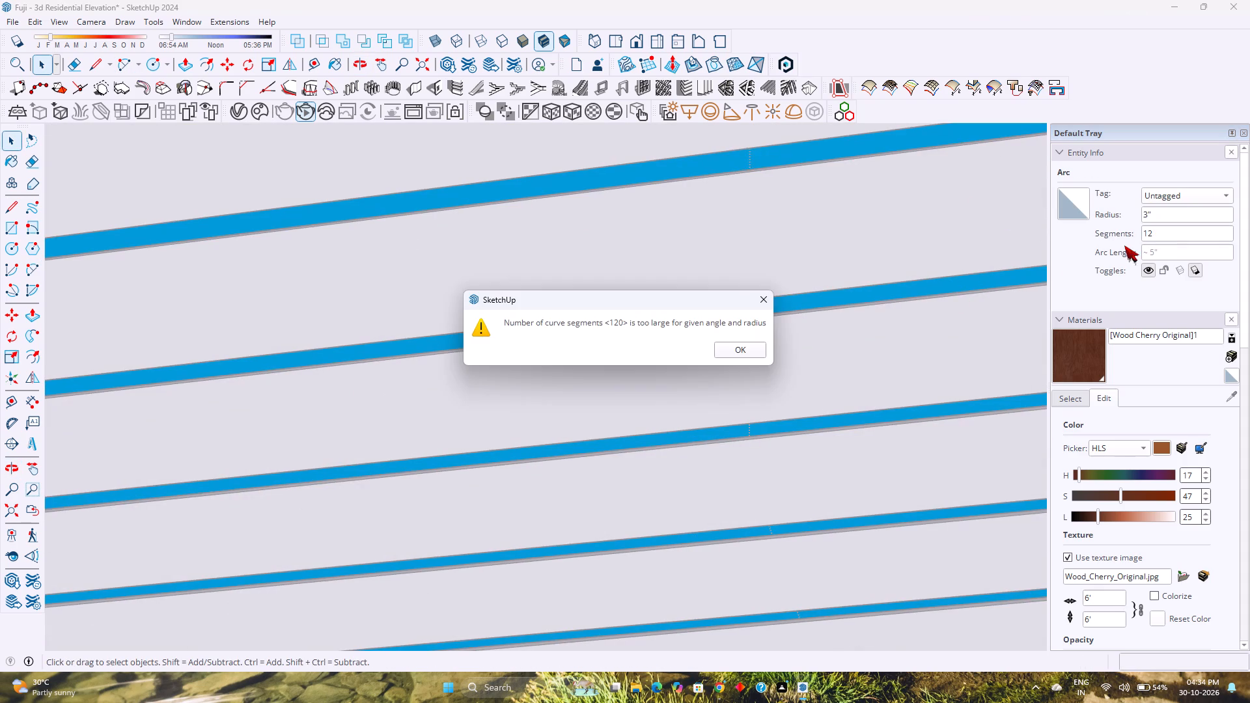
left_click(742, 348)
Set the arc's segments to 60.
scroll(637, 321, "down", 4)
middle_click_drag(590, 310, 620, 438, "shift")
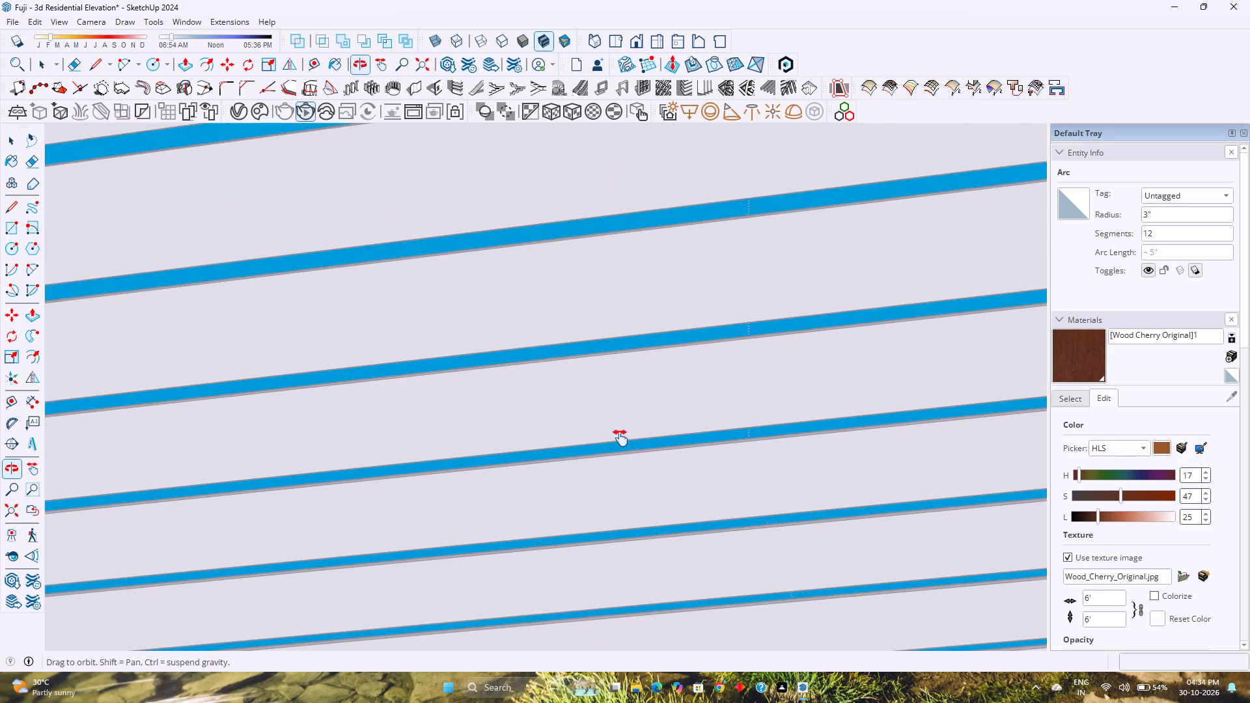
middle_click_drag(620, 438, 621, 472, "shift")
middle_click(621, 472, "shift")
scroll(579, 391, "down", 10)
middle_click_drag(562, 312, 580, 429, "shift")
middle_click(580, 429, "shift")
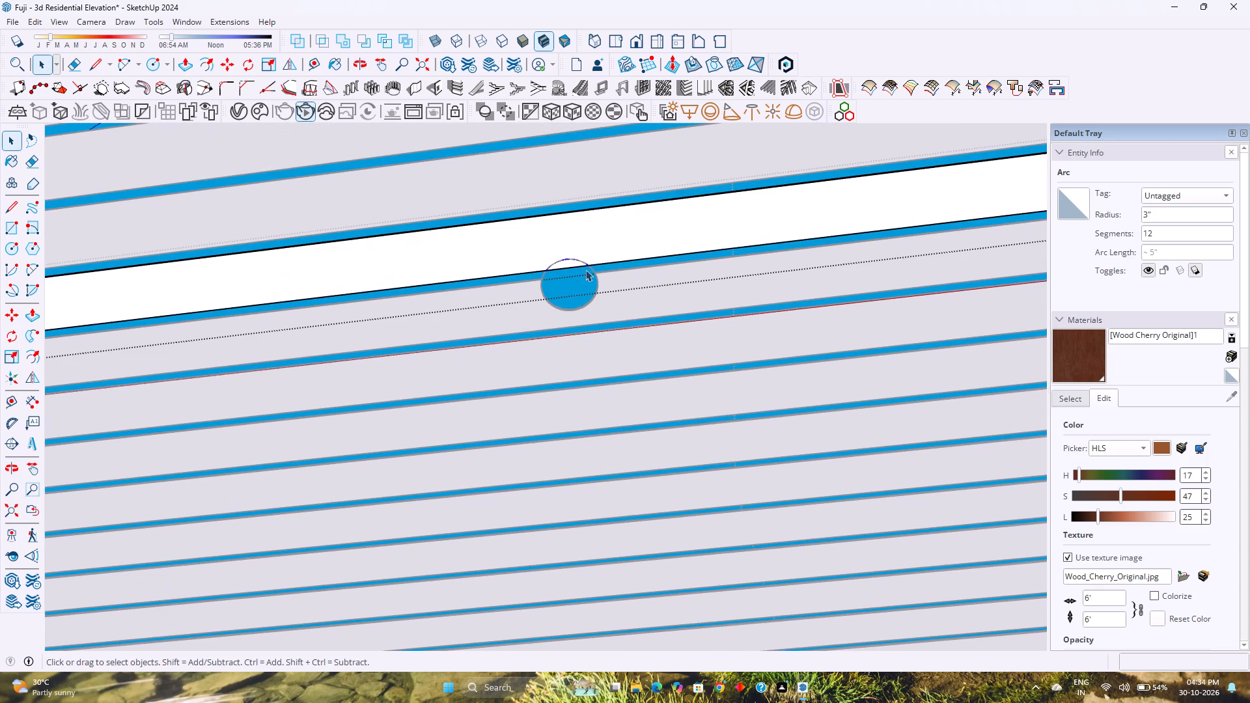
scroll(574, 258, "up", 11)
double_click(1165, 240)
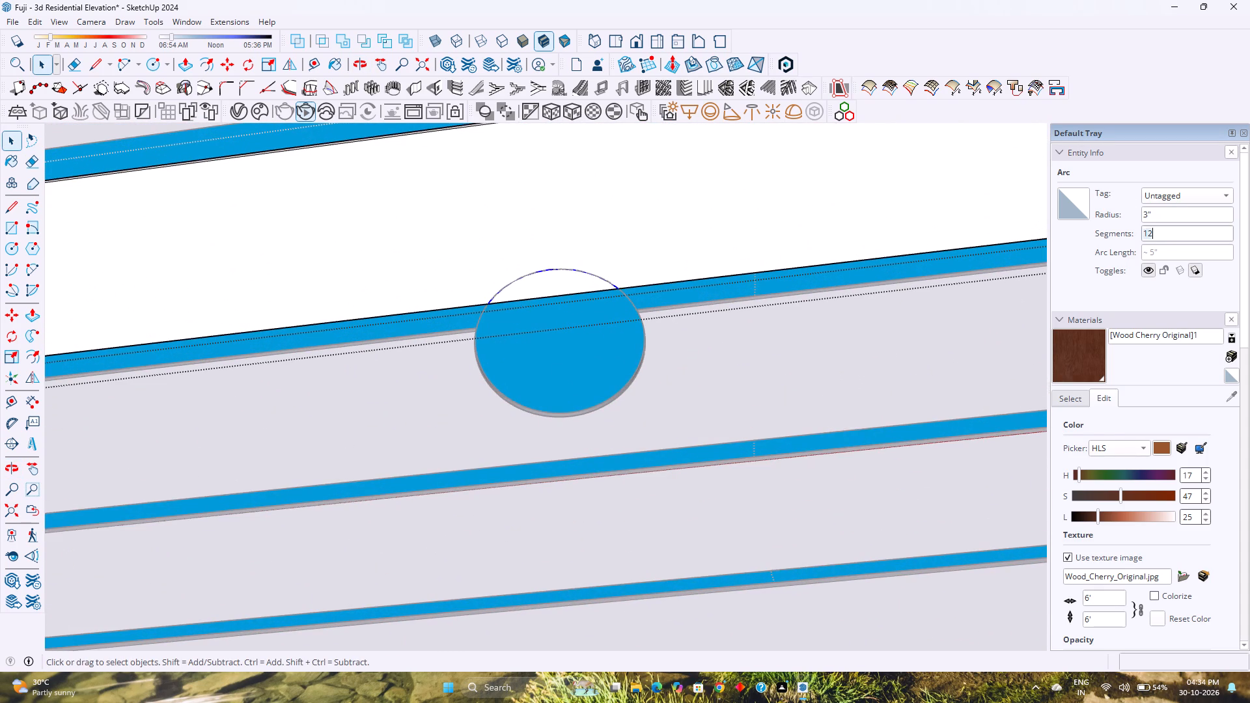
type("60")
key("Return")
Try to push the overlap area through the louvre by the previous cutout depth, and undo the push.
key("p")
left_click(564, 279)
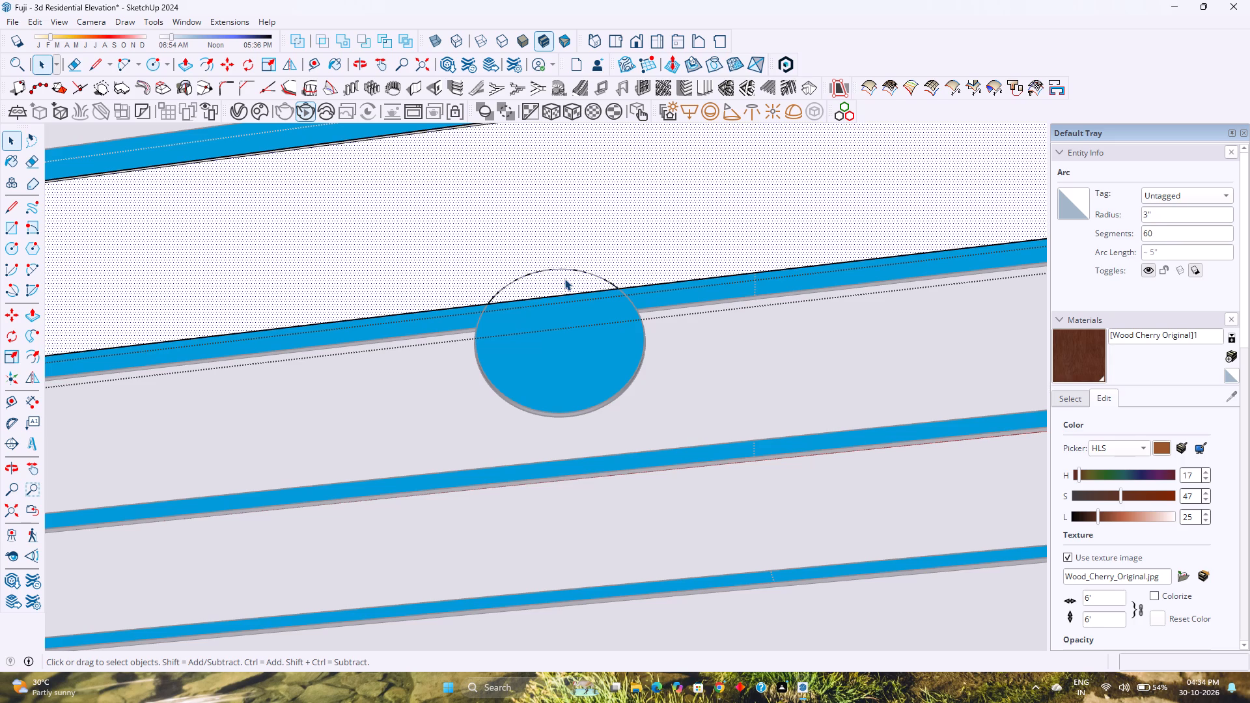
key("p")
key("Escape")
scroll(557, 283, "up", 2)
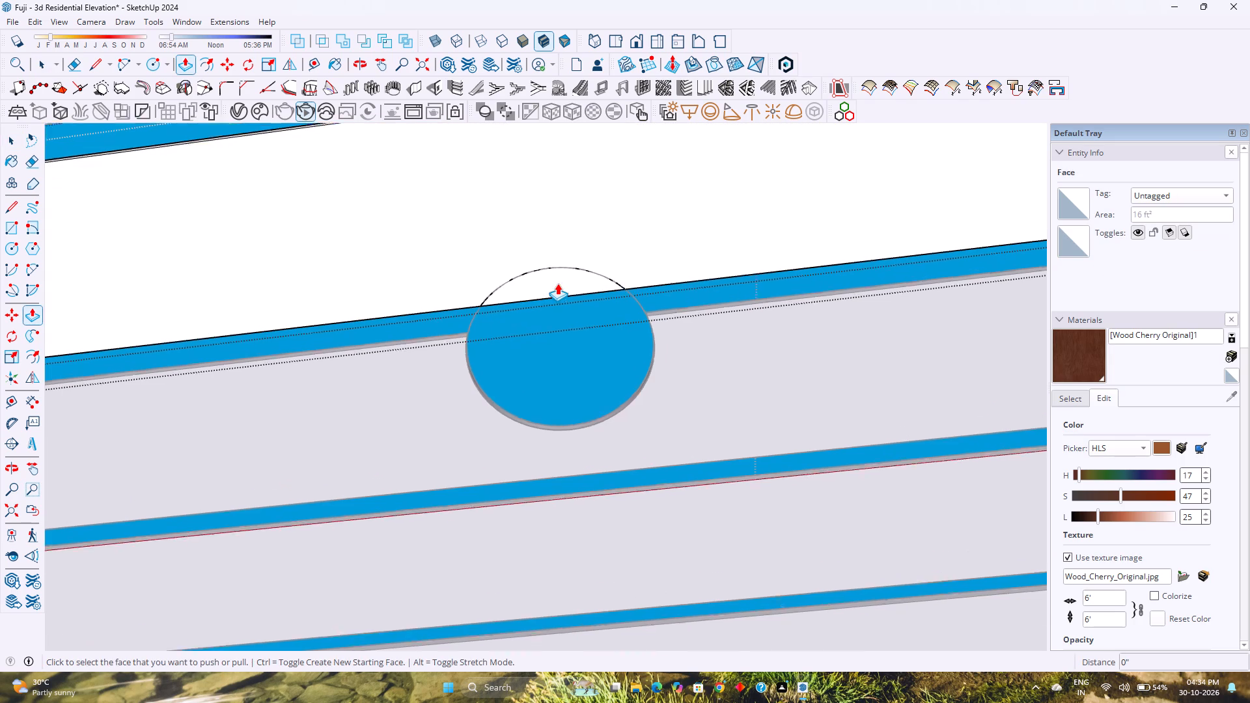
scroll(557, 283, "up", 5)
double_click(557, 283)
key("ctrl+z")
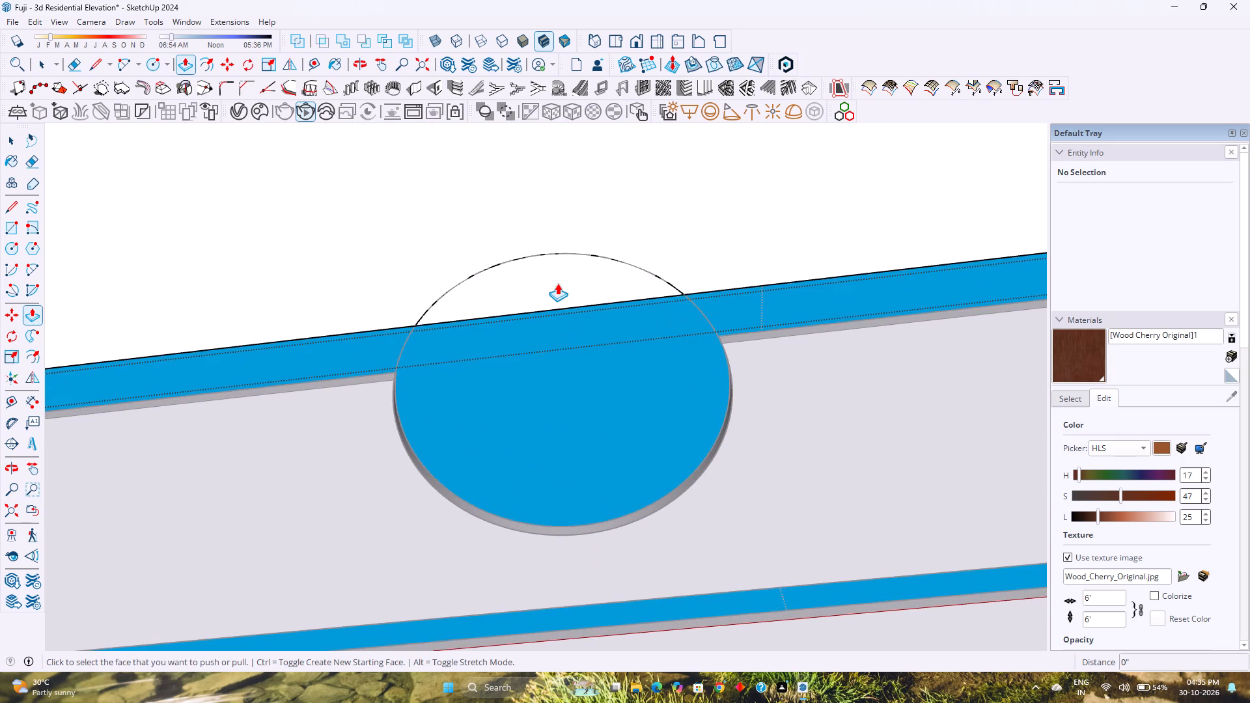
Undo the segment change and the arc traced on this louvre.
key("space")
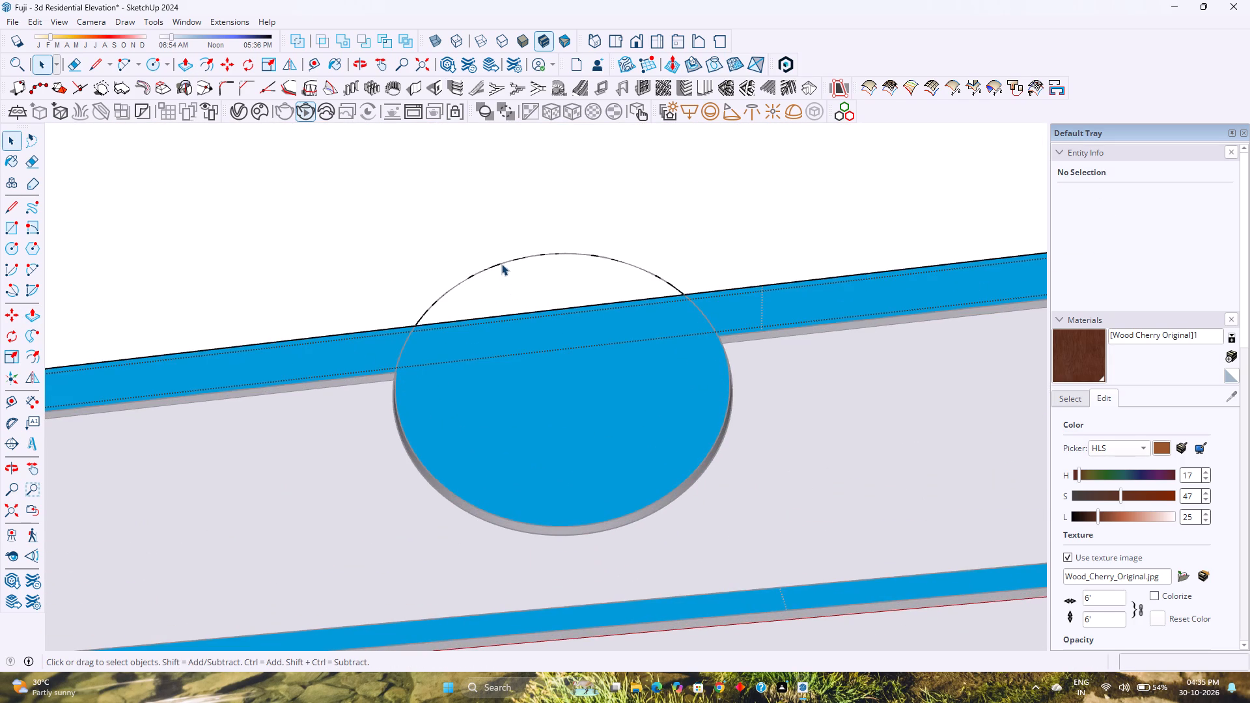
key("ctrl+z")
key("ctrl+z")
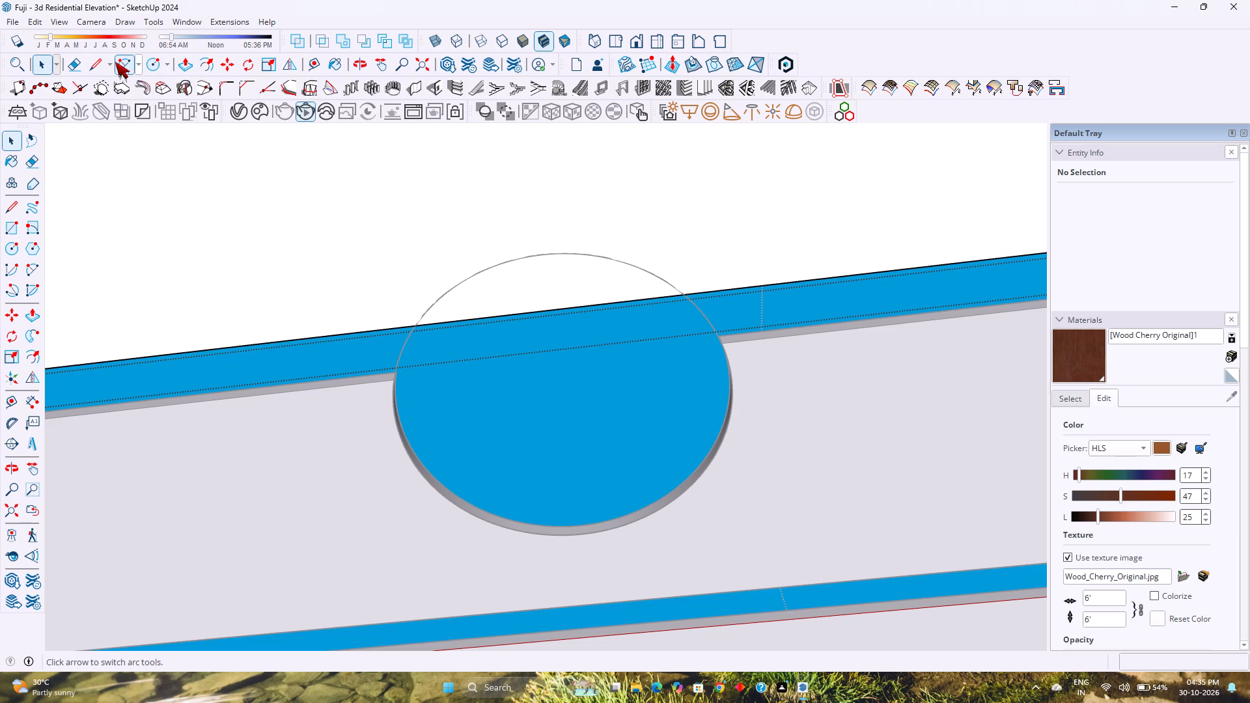
Trace the light circle with a wider arc of about 3" radius, spanning 5 11/16" between the neighbouring cutout's corners.
key("a")
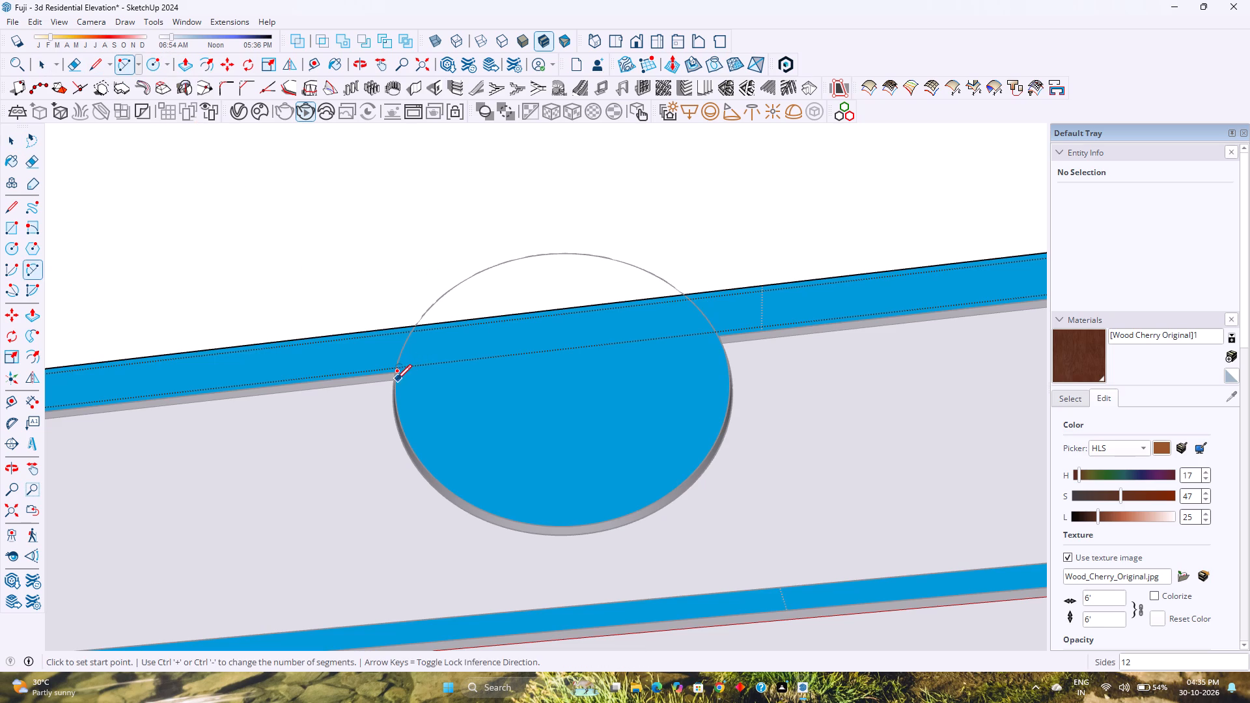
left_click(396, 379)
left_click(723, 350)
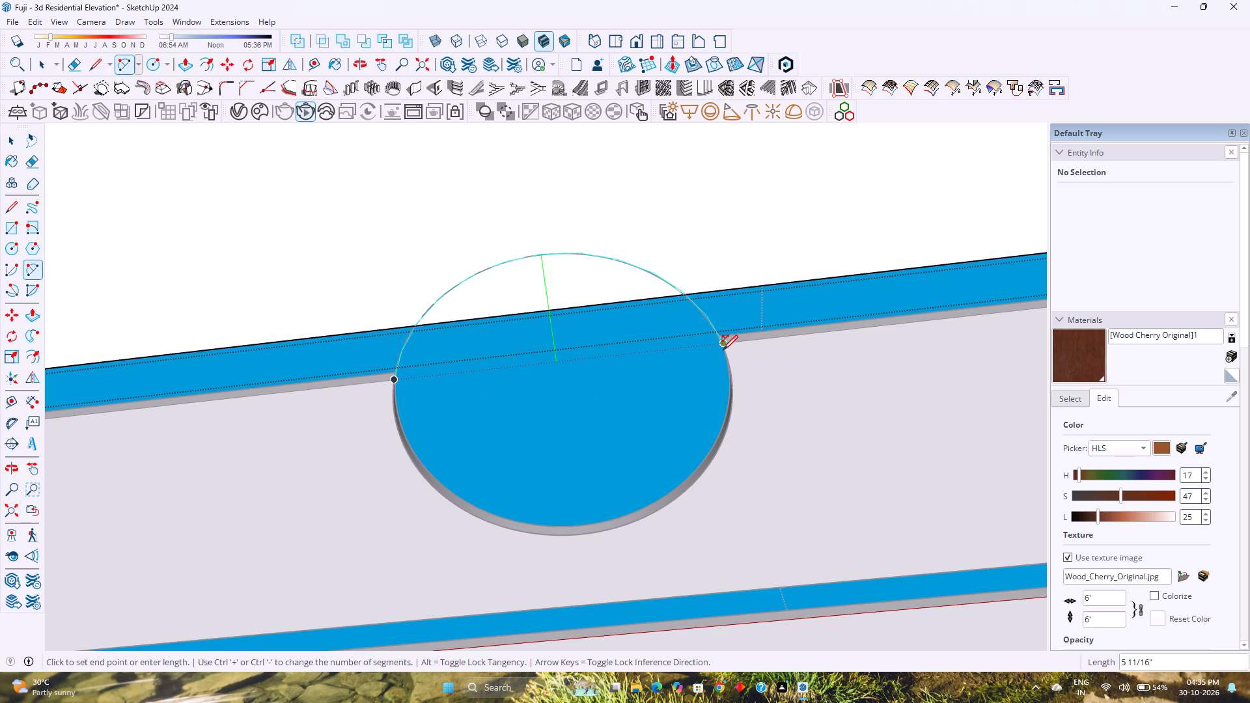
left_click(723, 350)
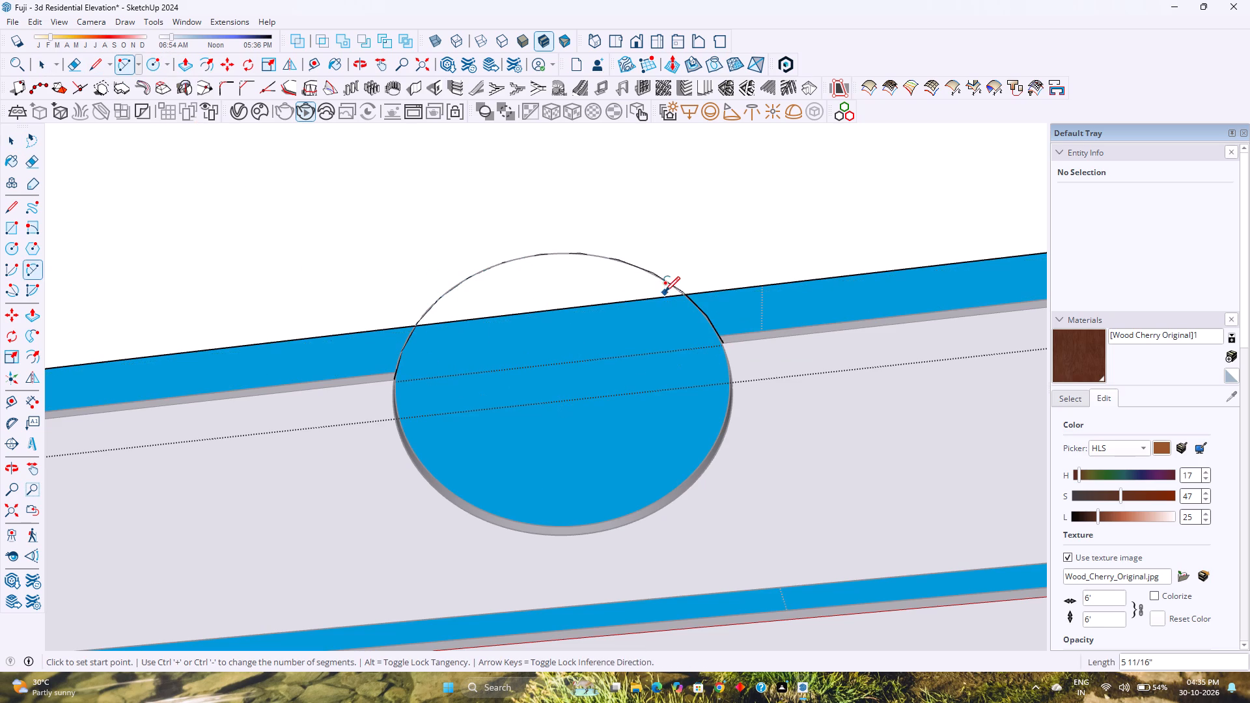
Set the segments of the arc portion lying on the louvre to 60.
key("space")
left_click(548, 255)
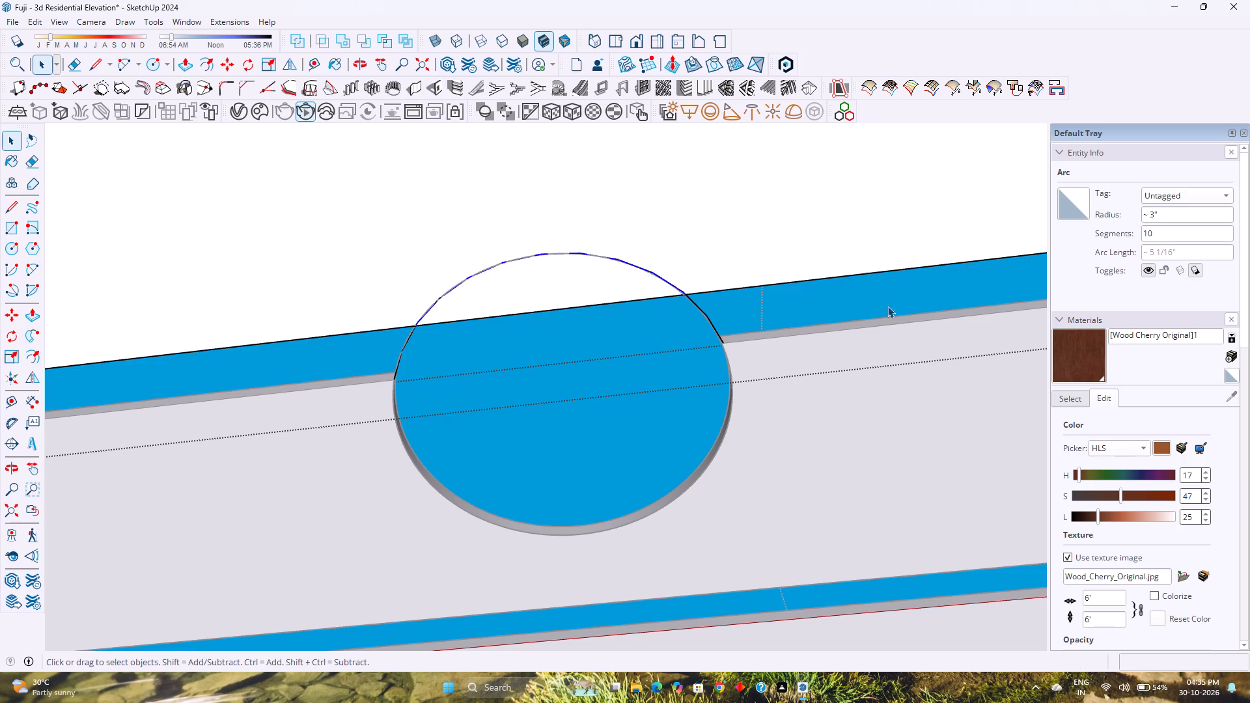
double_click(1180, 232)
type("60")
key("Return")
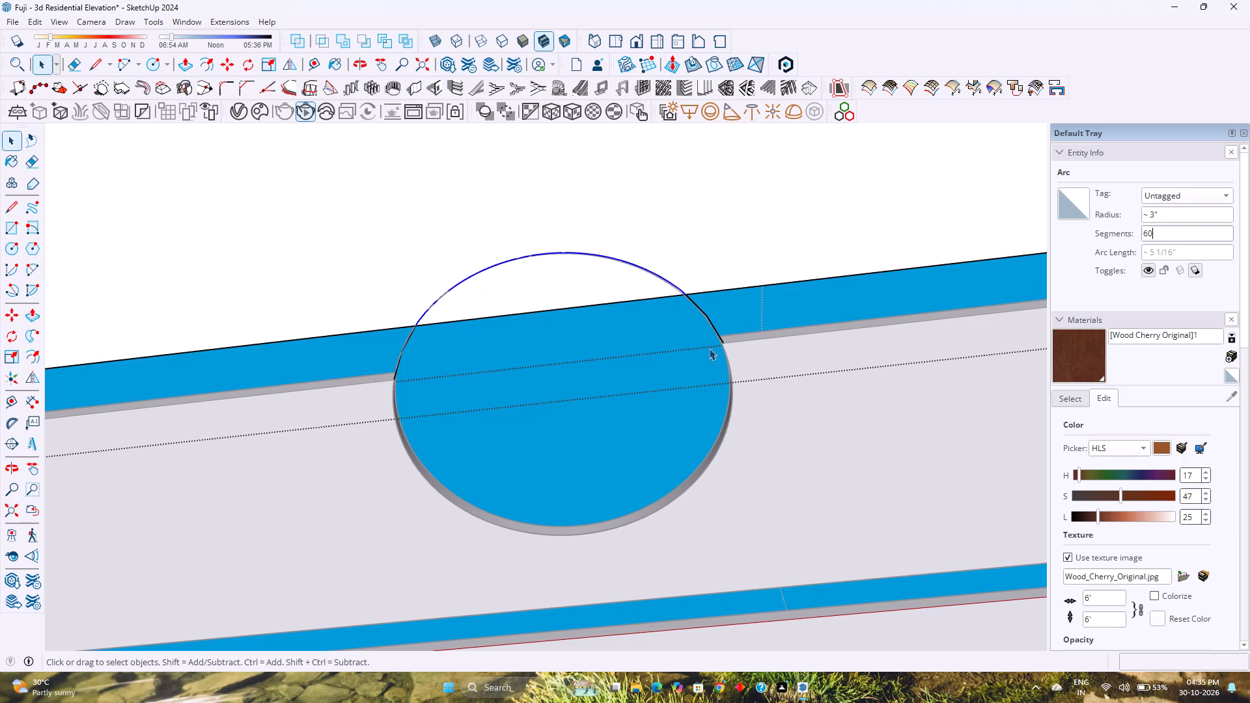
Delete the two leftover arc ends that extend past the louvre edge into the gap.
key("e")
key("e")
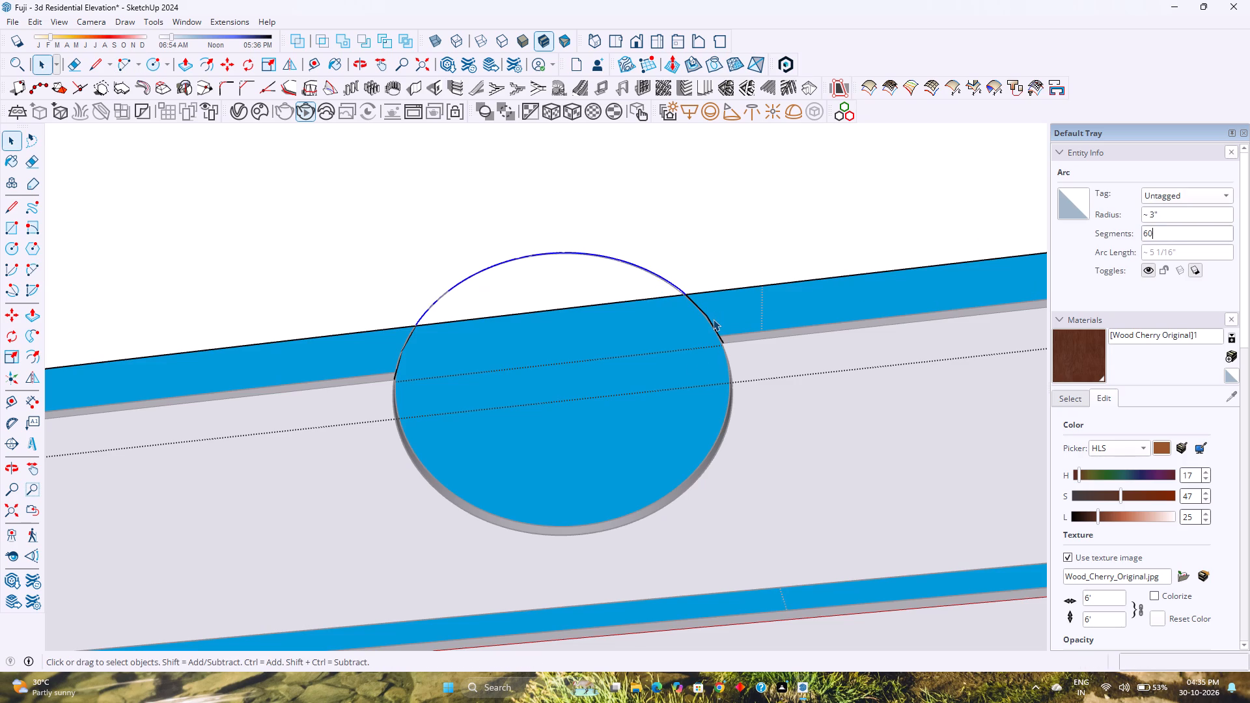
key("Escape")
key("e")
double_click(713, 320)
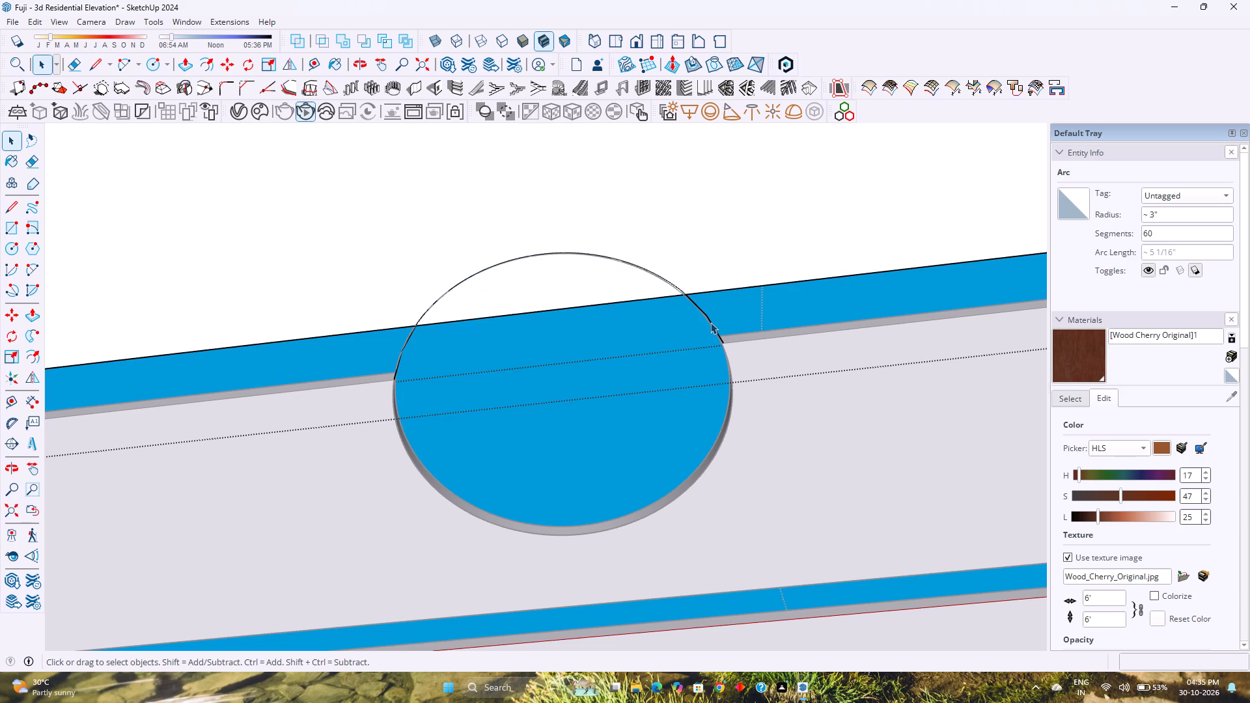
key("Delete")
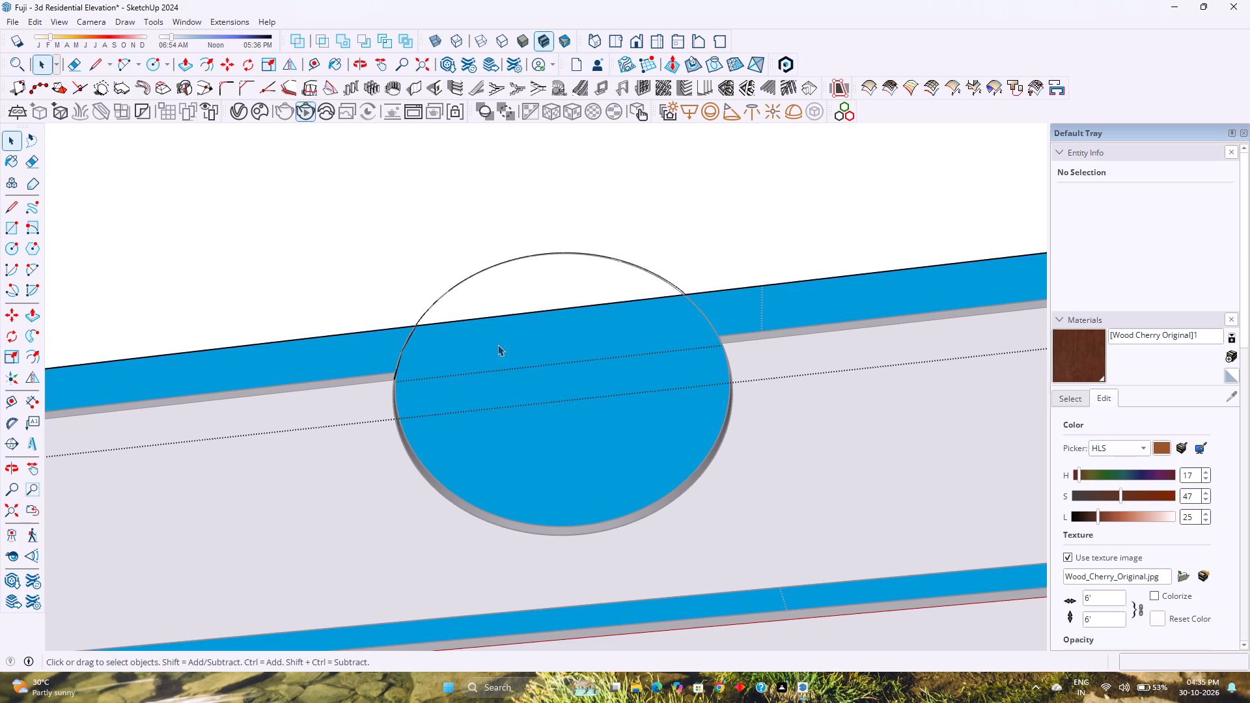
left_click(400, 351)
key("Delete")
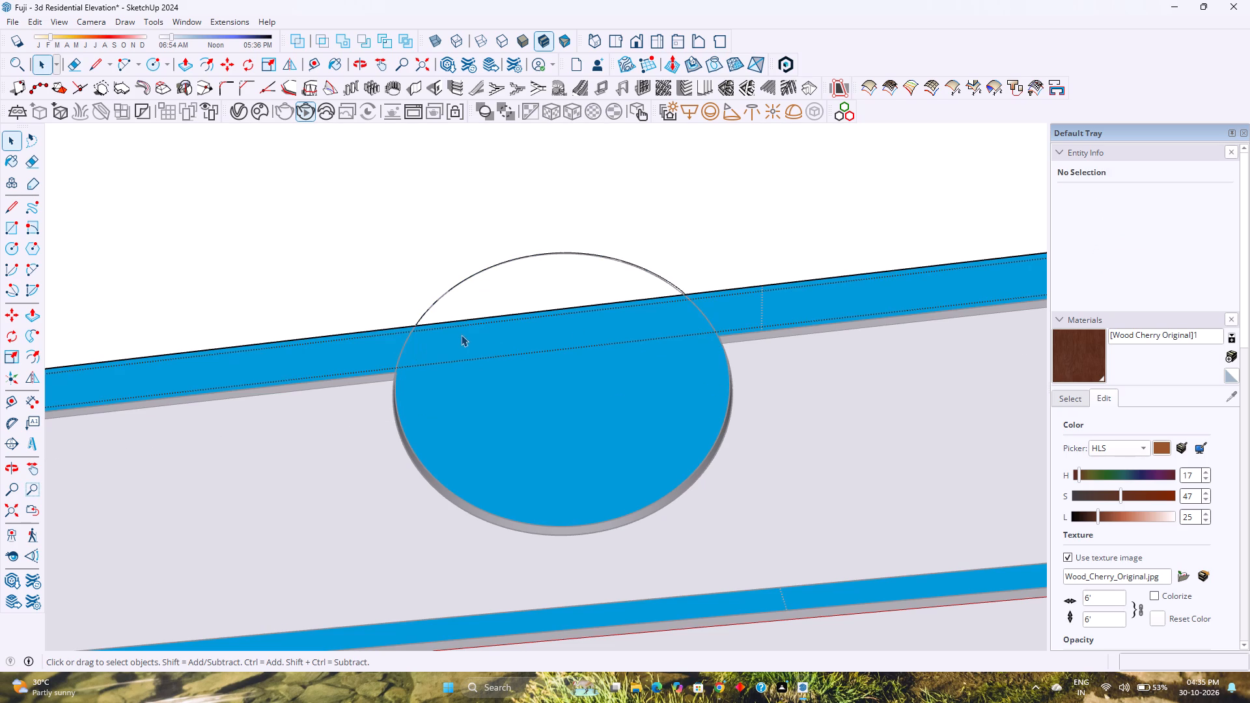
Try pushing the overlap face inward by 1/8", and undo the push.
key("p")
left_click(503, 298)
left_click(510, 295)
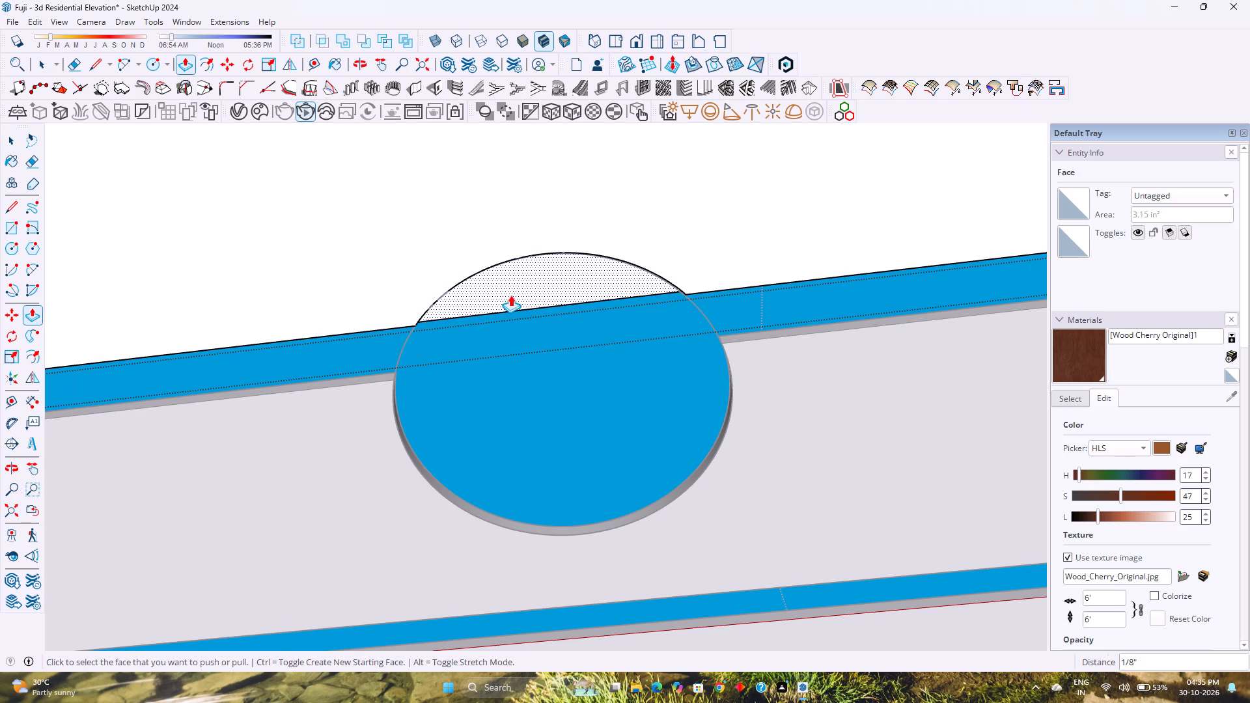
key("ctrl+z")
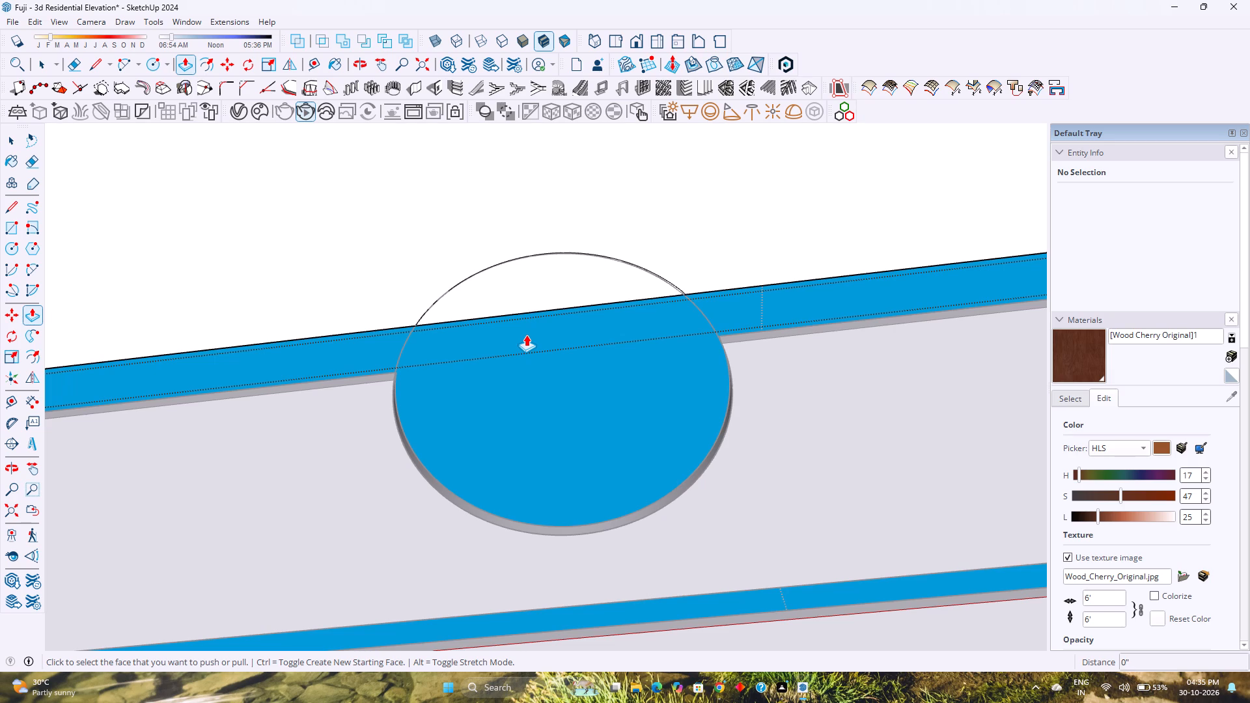
Push the overlap face 1/4" through the louvre and leave the louvre's editing context.
left_click(535, 300)
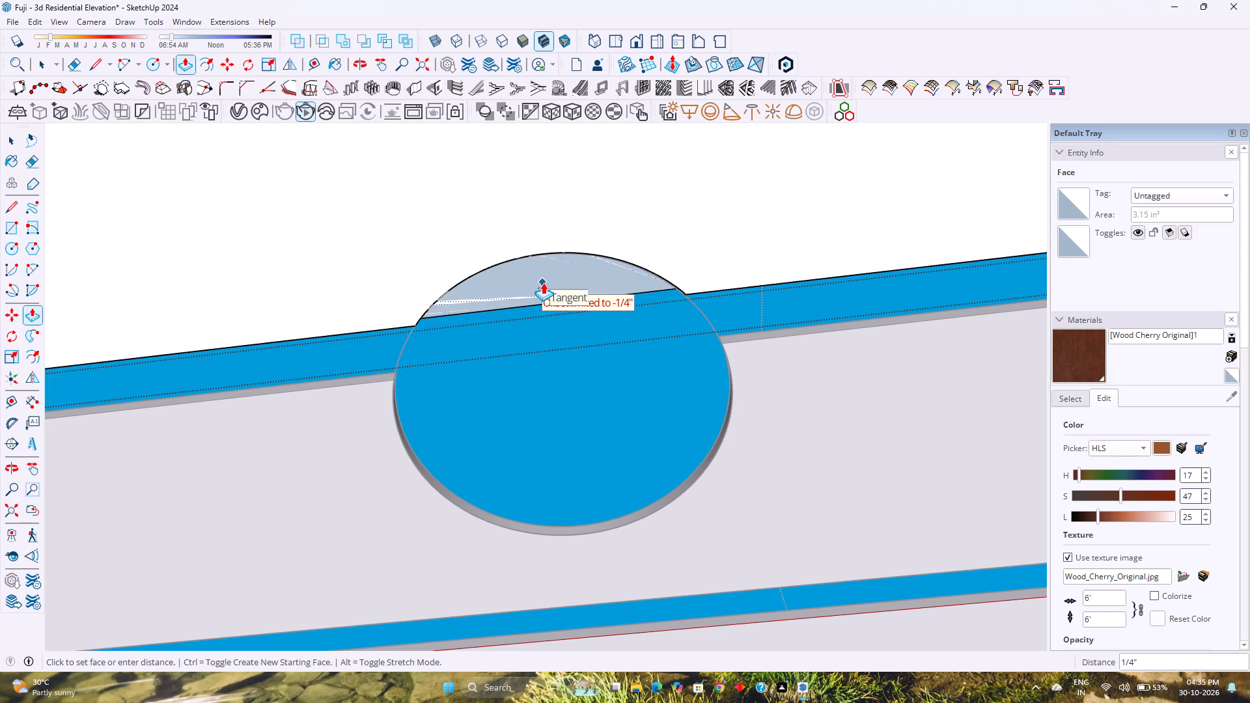
left_click(543, 283)
scroll(535, 287, "down", 14)
key("space")
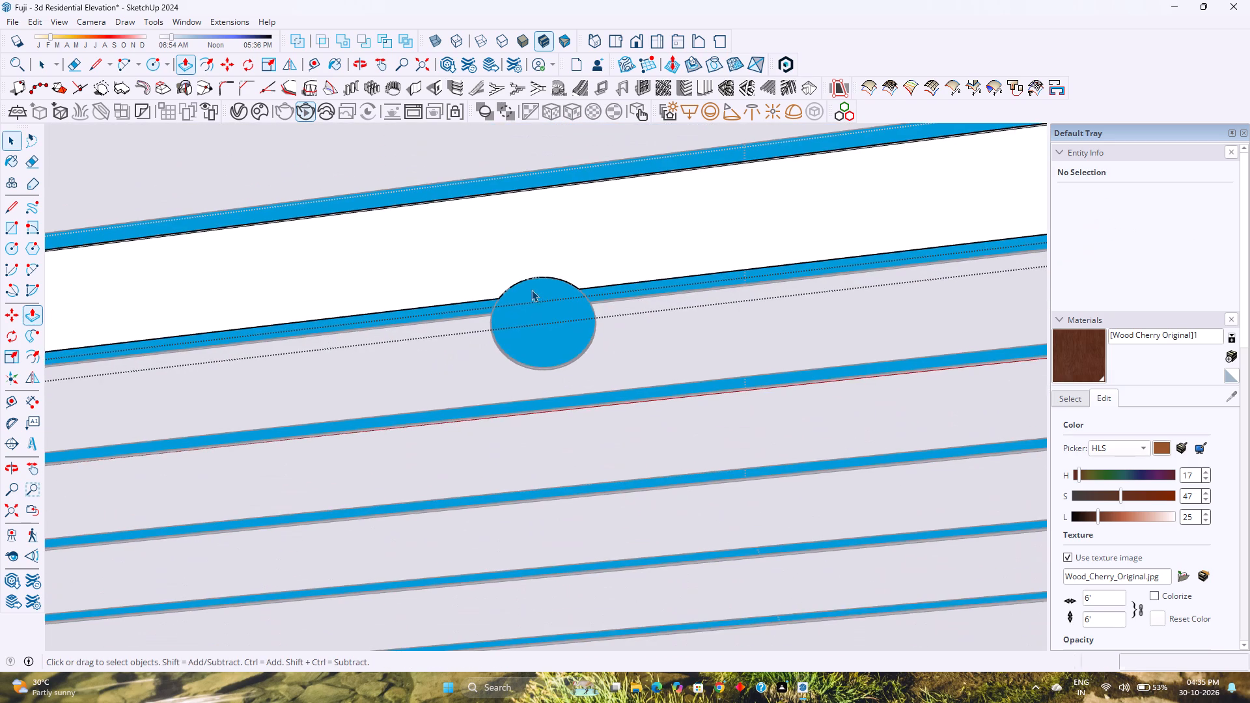
scroll(528, 291, "down", 5)
key("Escape")
Open for editing the louvre under the lower part of the next uncut spot-light circle.
scroll(525, 292, "down", 18)
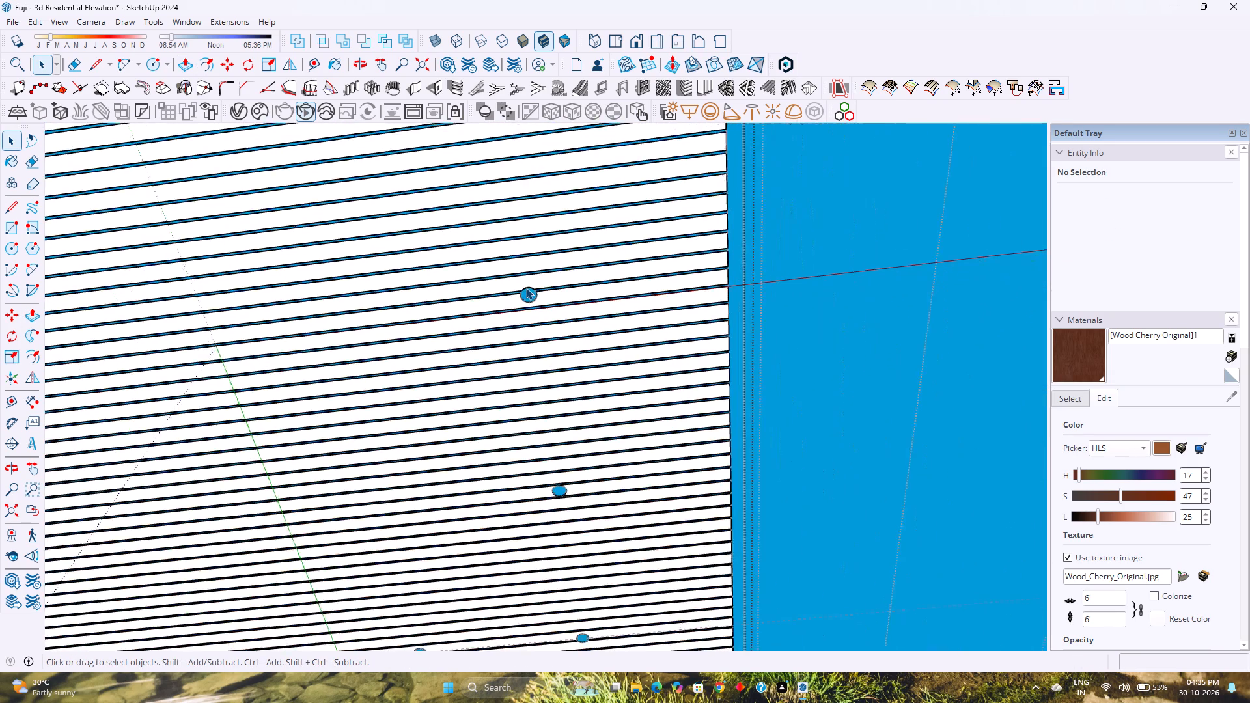
scroll(526, 288, "down", 7)
middle_click_drag(532, 285, 555, 428, "shift")
middle_click(555, 428, "shift")
scroll(548, 363, "down", 5)
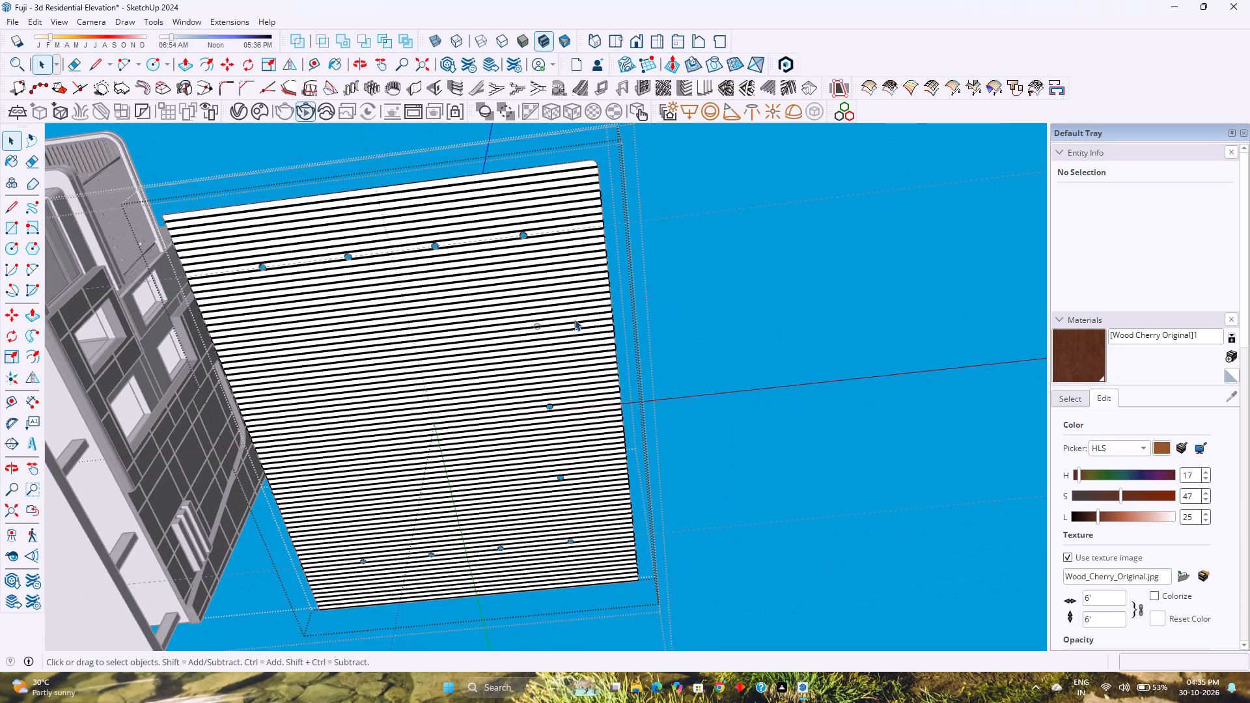
scroll(541, 328, "up", 20)
scroll(541, 328, "up", 8)
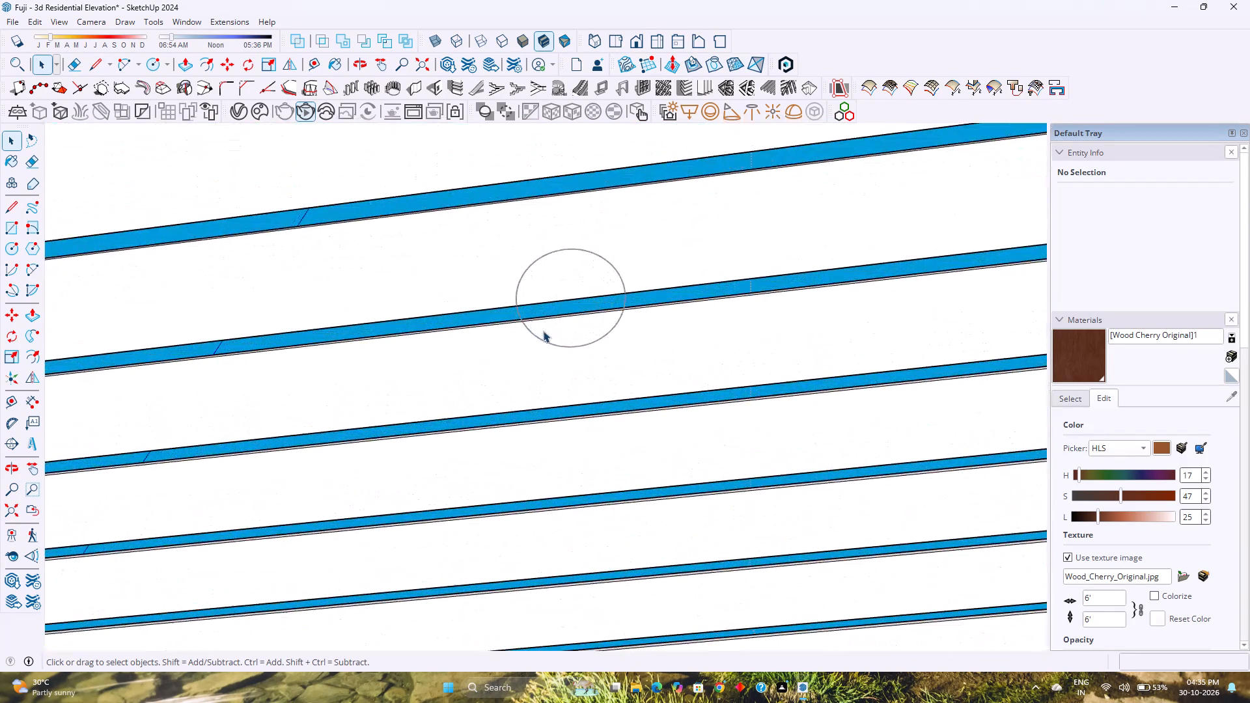
double_click(561, 337)
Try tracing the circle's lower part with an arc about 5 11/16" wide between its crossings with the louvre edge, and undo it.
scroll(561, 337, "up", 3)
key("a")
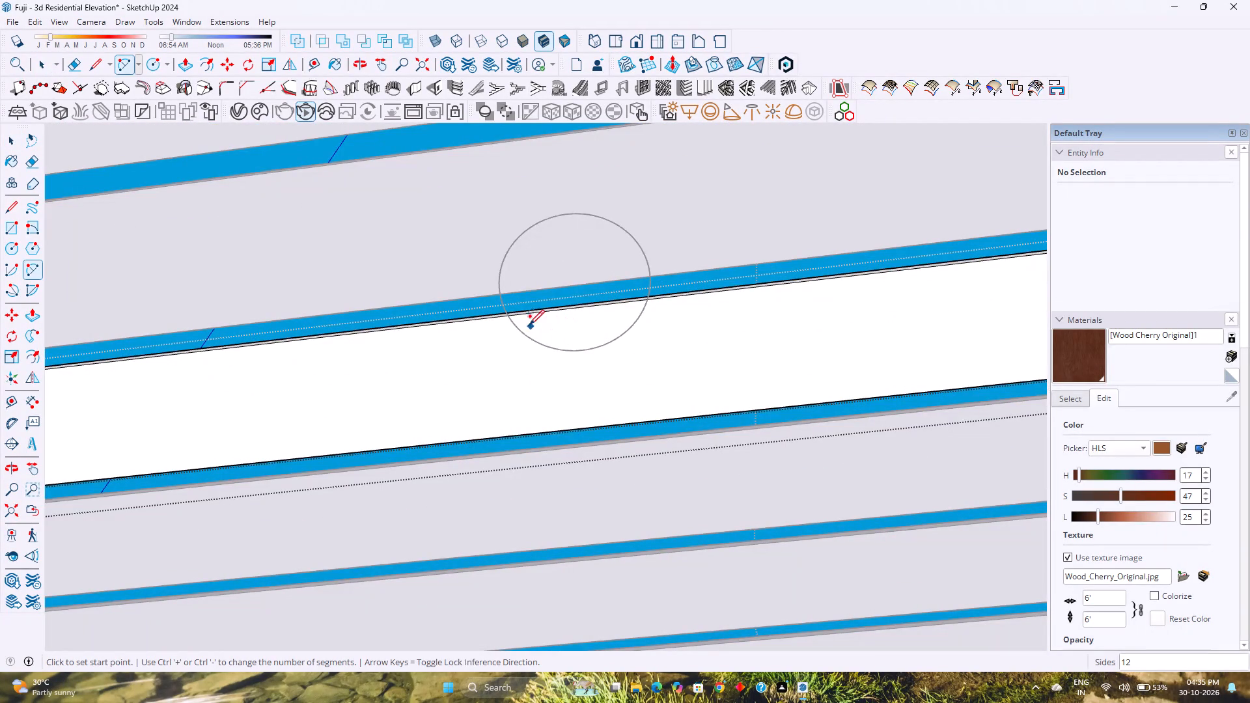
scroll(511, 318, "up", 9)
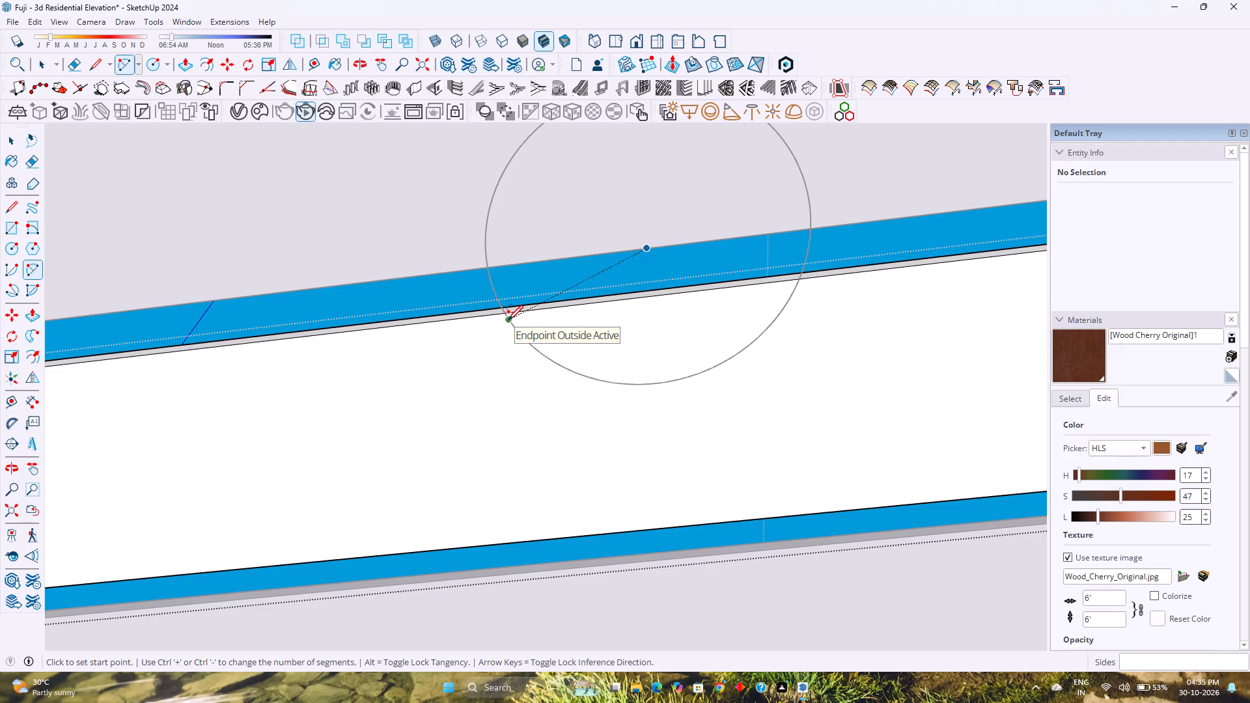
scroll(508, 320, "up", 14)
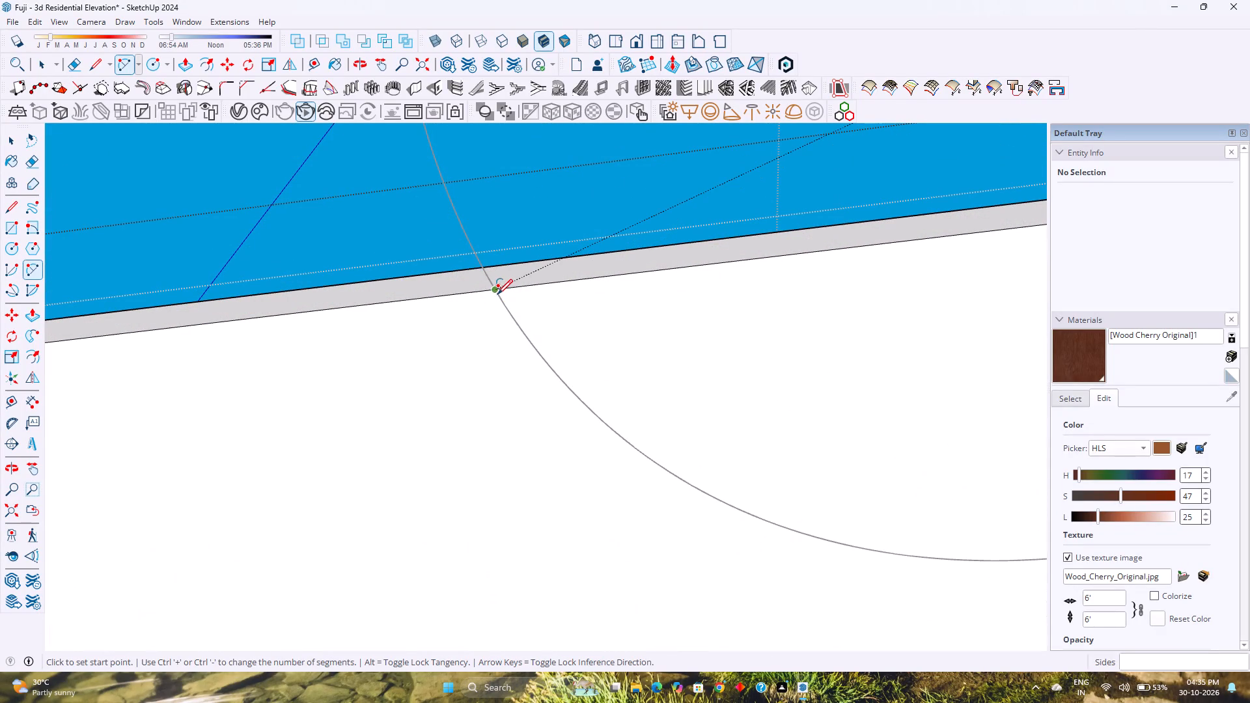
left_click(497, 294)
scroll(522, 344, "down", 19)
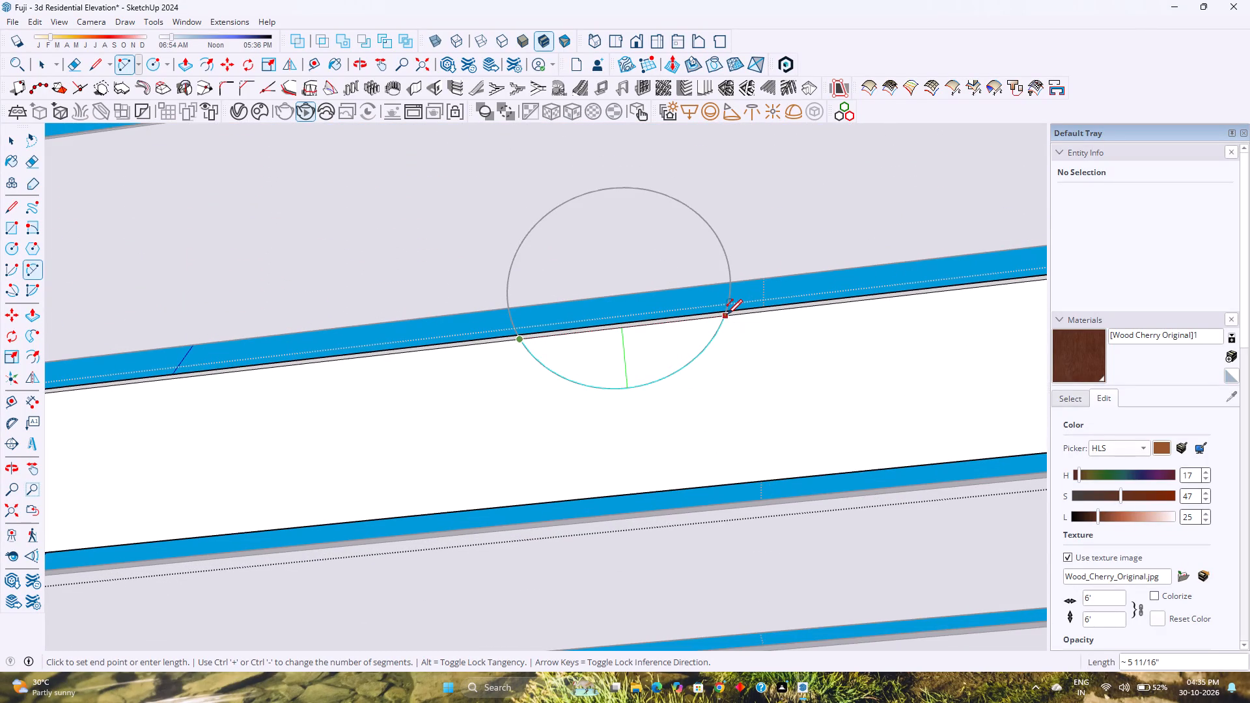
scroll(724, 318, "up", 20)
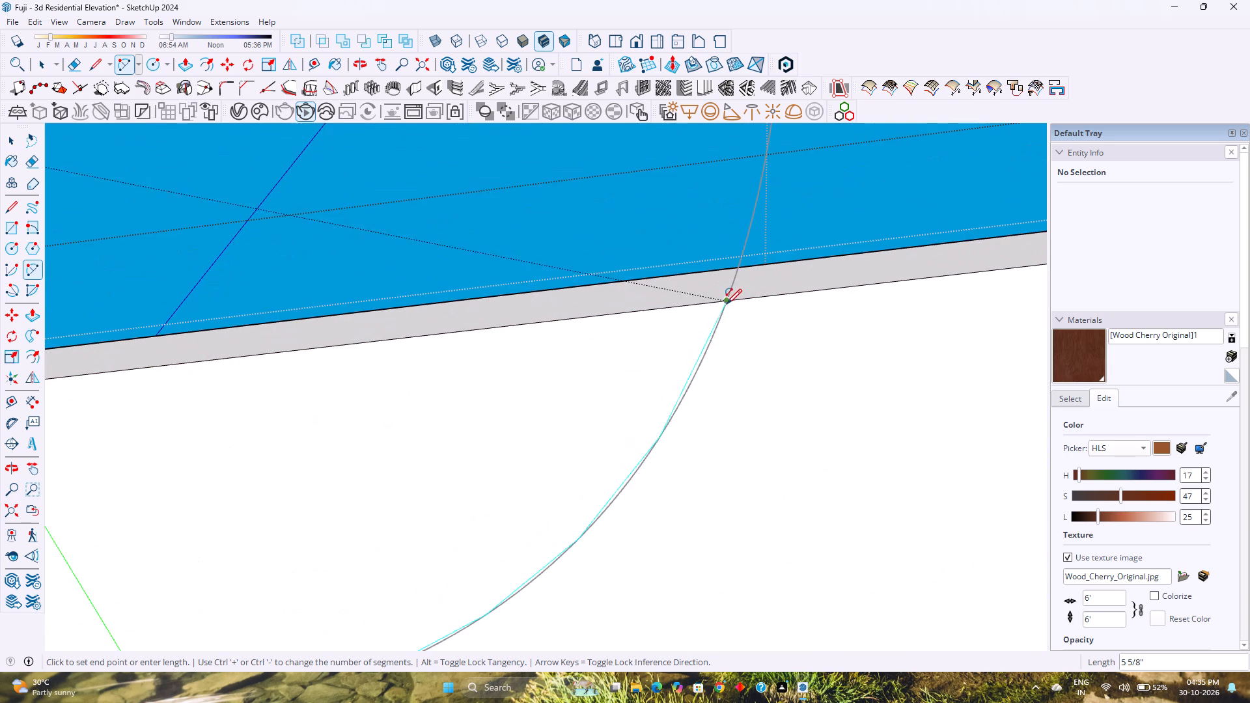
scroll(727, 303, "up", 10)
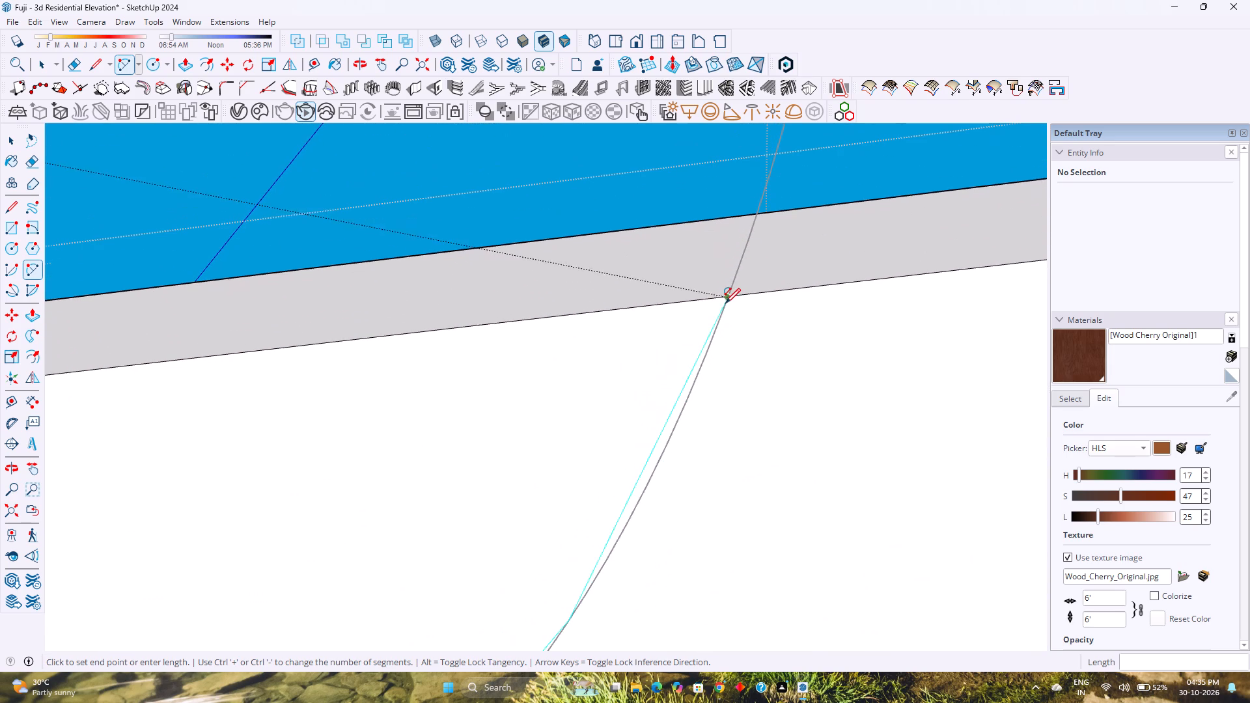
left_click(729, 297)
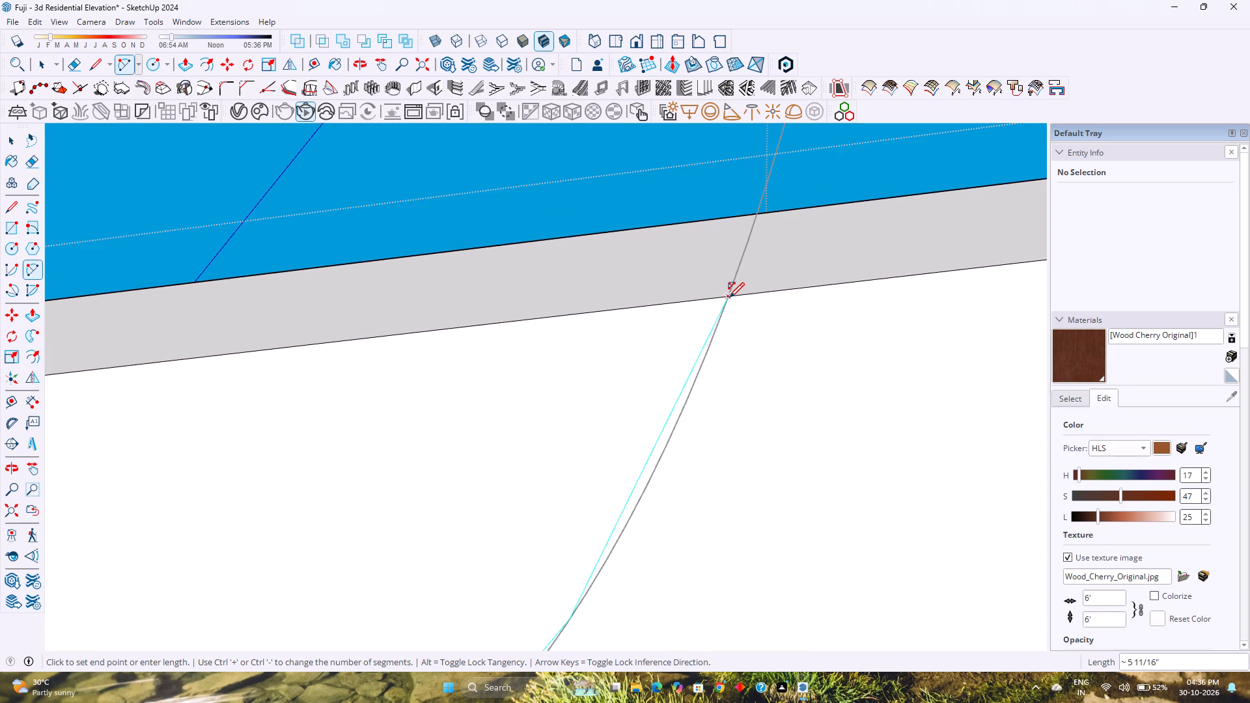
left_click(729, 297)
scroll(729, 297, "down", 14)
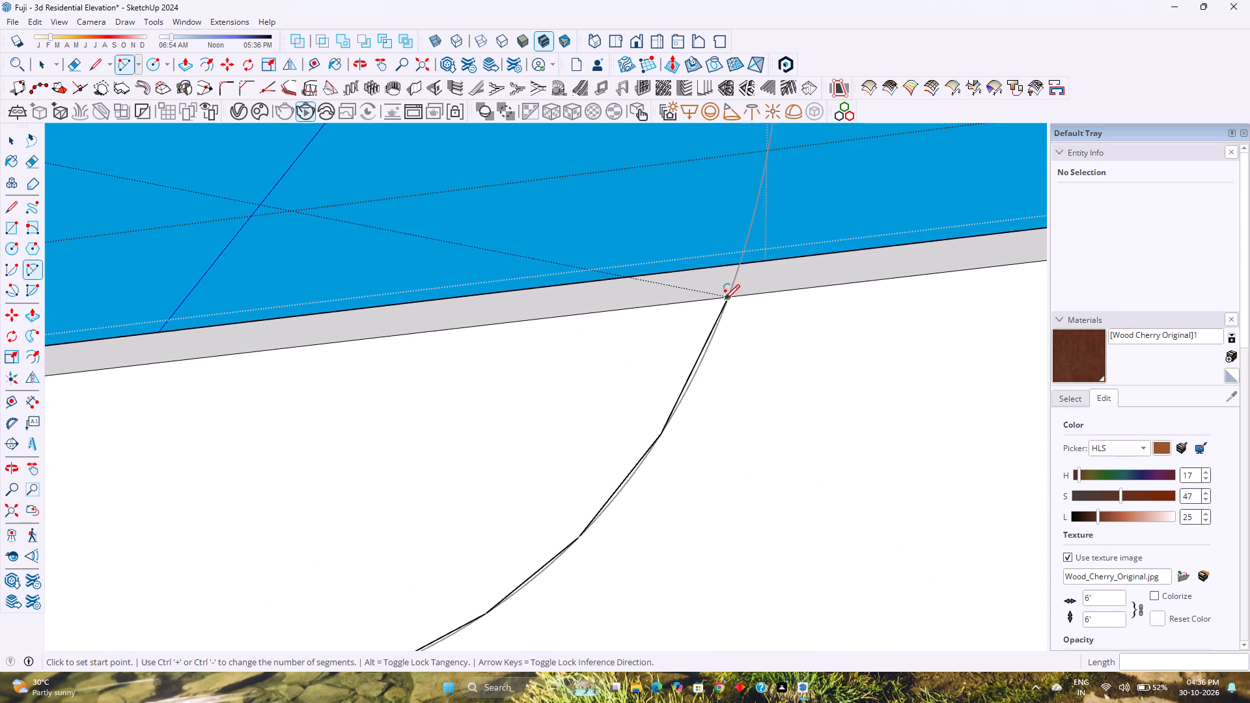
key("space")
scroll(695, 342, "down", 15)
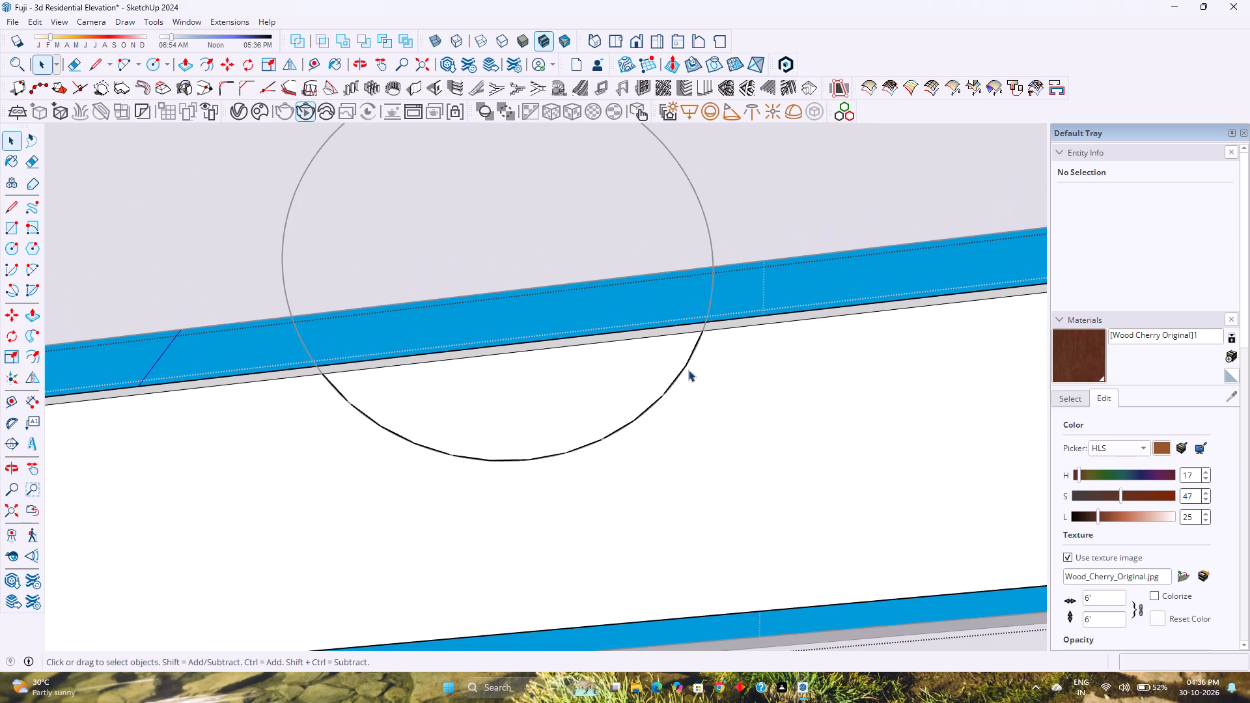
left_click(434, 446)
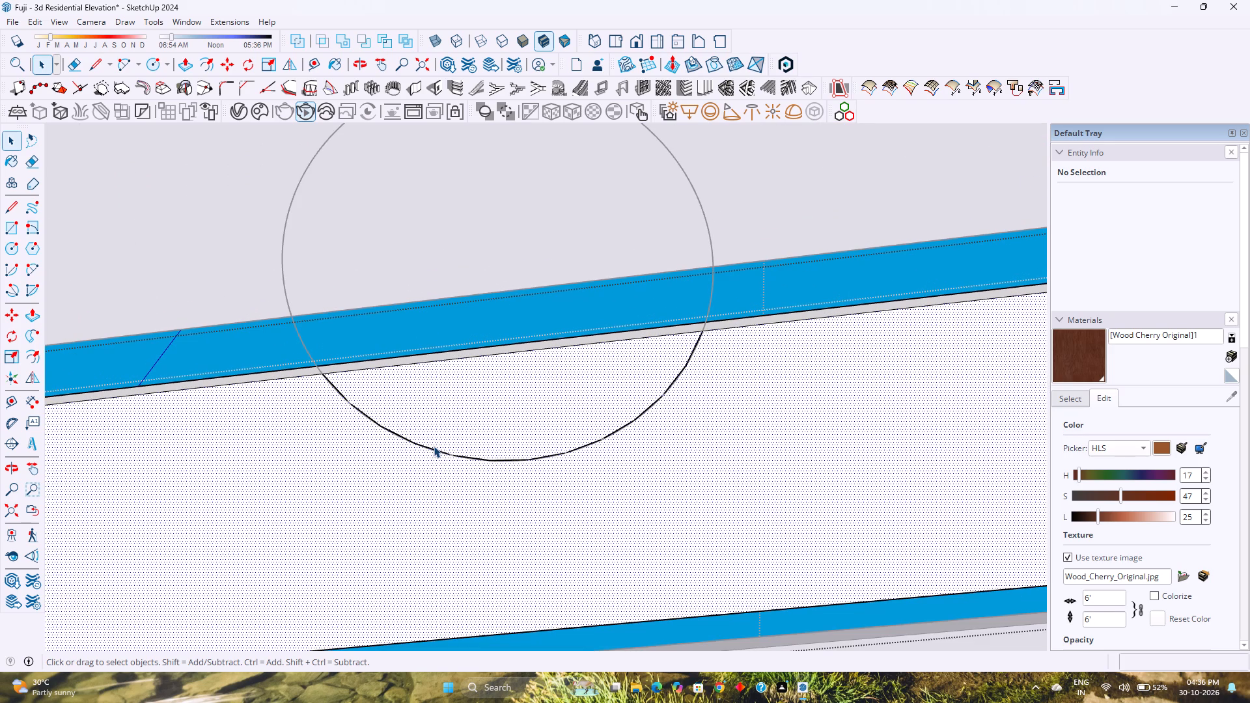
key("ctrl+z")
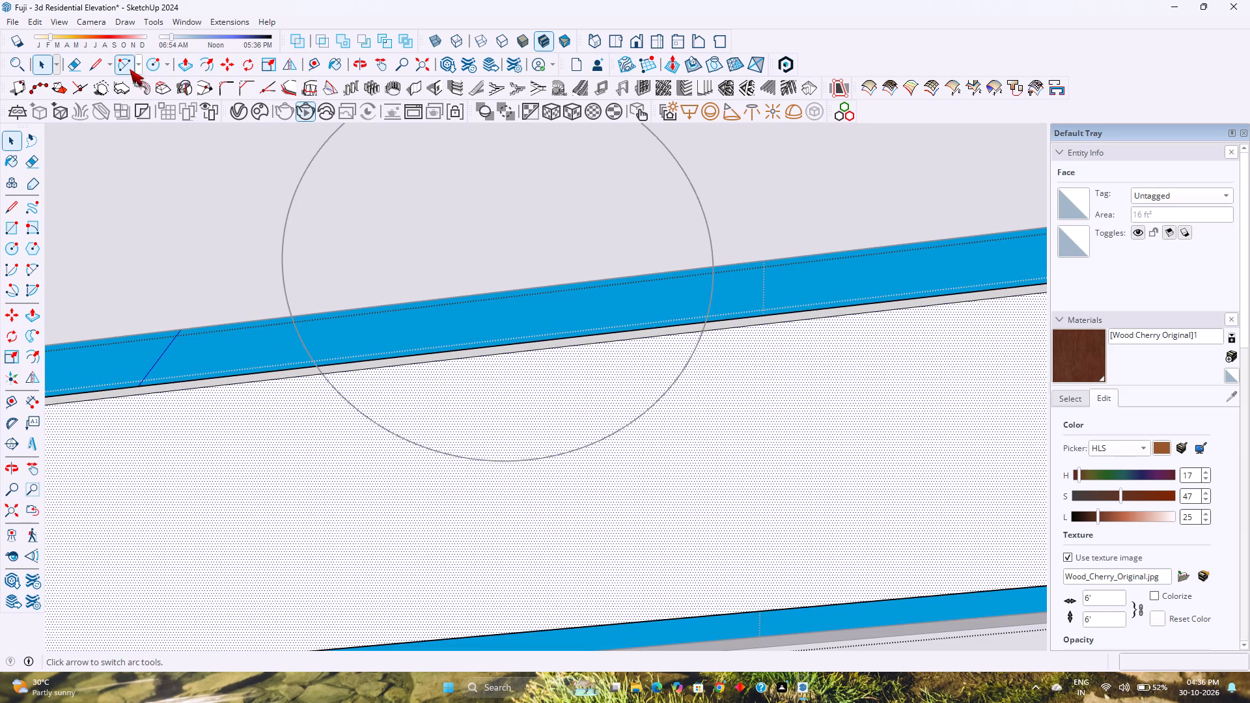
Draw an arc with a 6" chord along the circle's lower part, between its endpoints on the neighbouring louvre's edge.
left_click(125, 66)
left_click(293, 317)
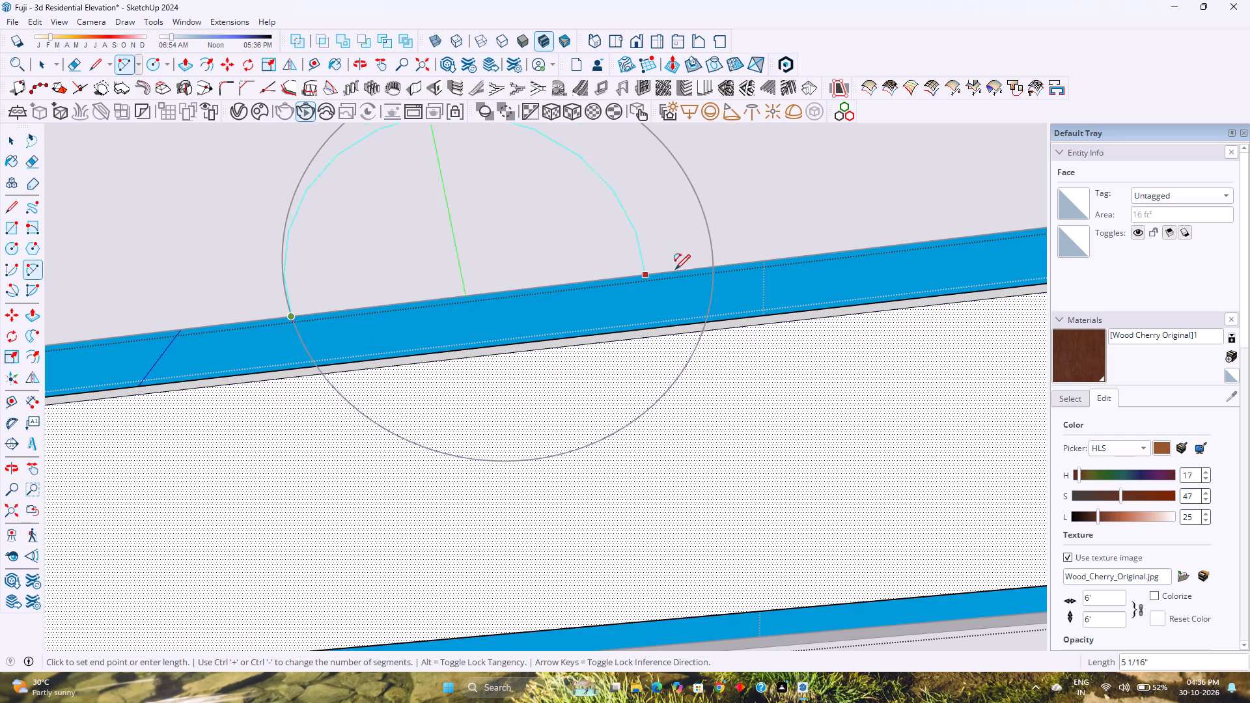
double_click(714, 265)
key("space")
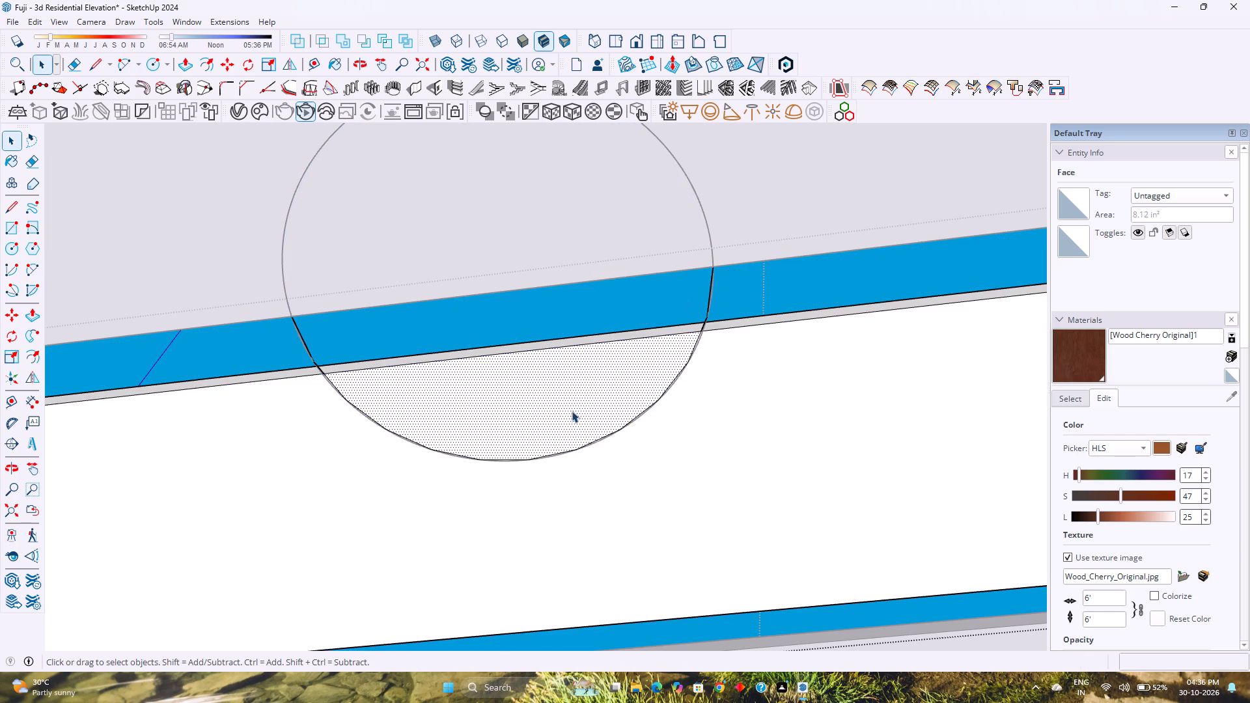
Set the segments of the arc portion lying on the louvre to 60.
left_click(623, 424)
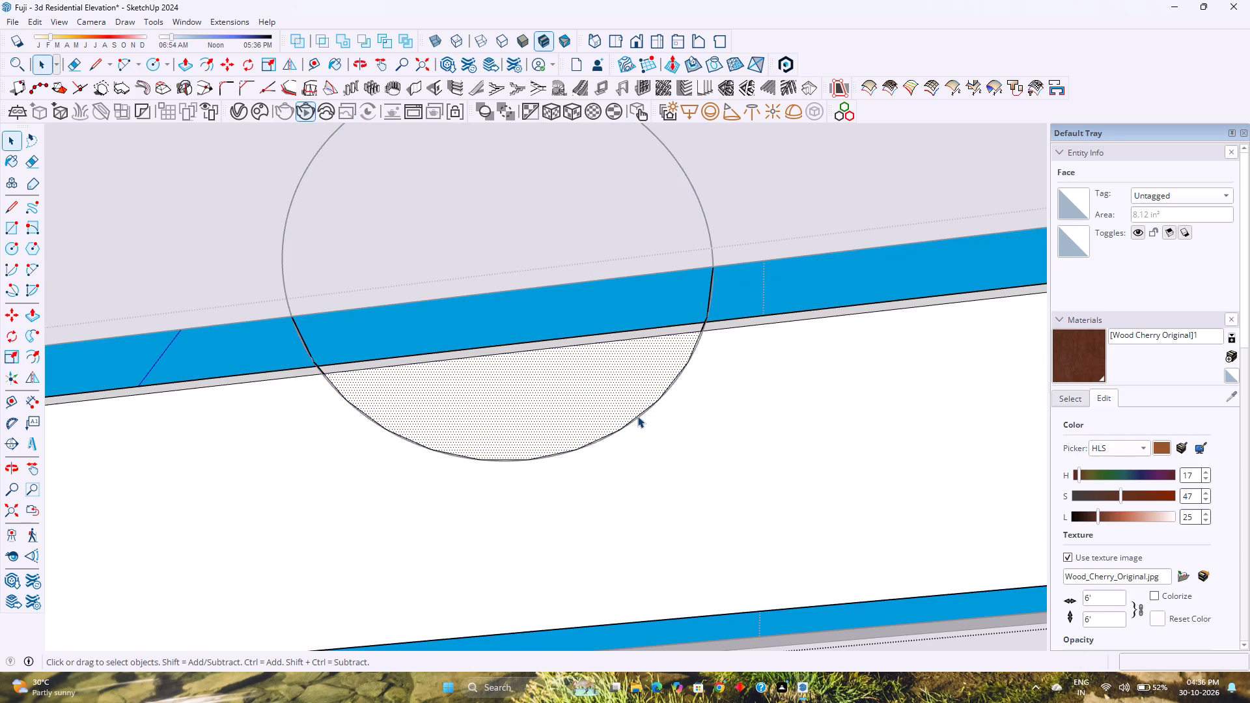
left_click(642, 404)
left_click(667, 382)
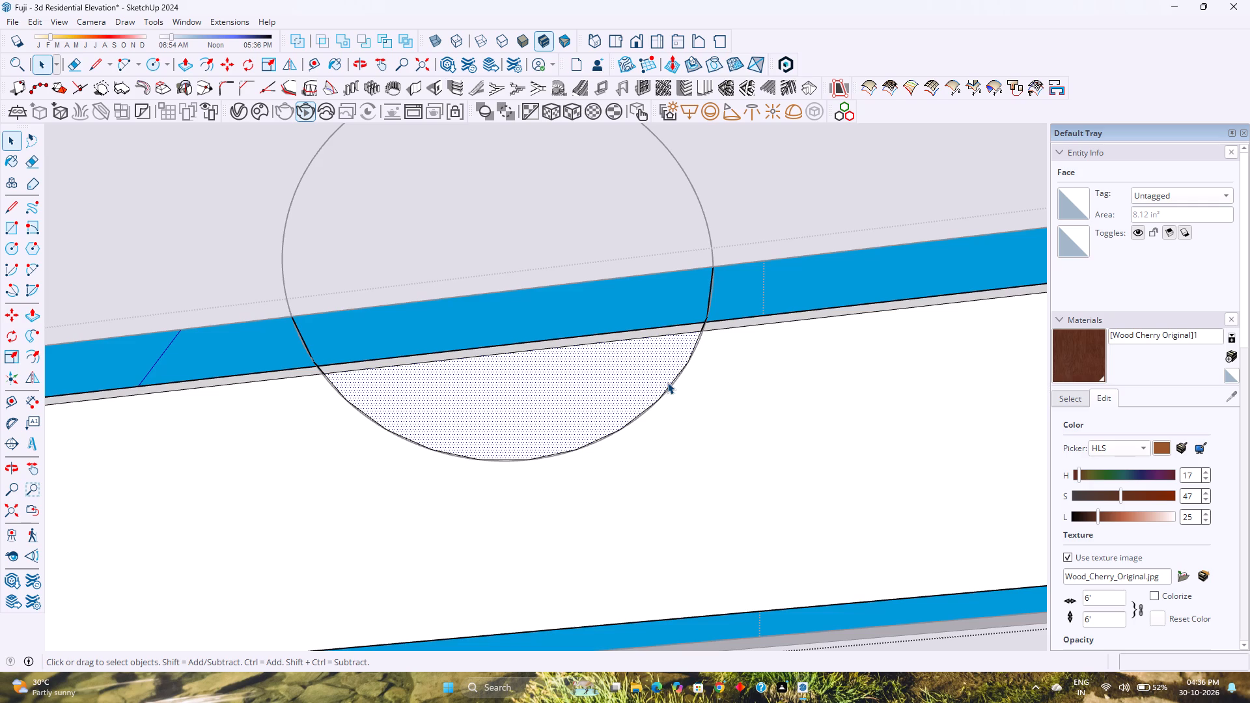
left_click(671, 381)
double_click(1194, 233)
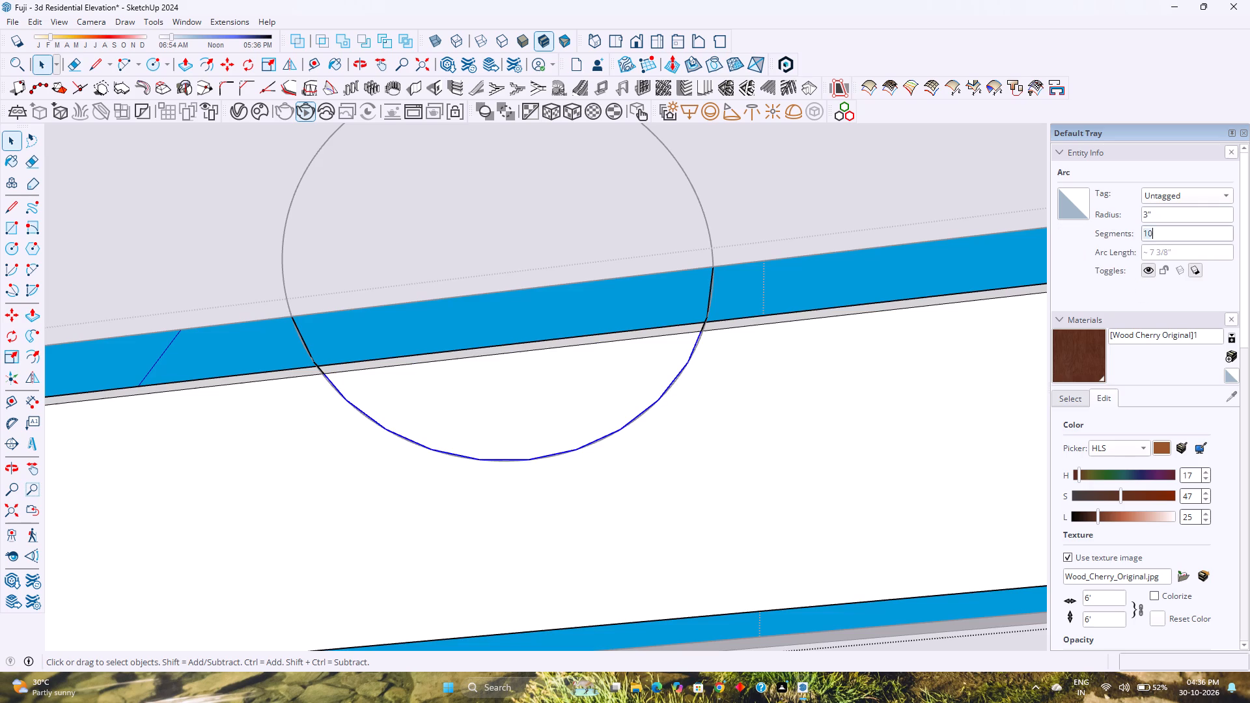
type("60")
key("Return")
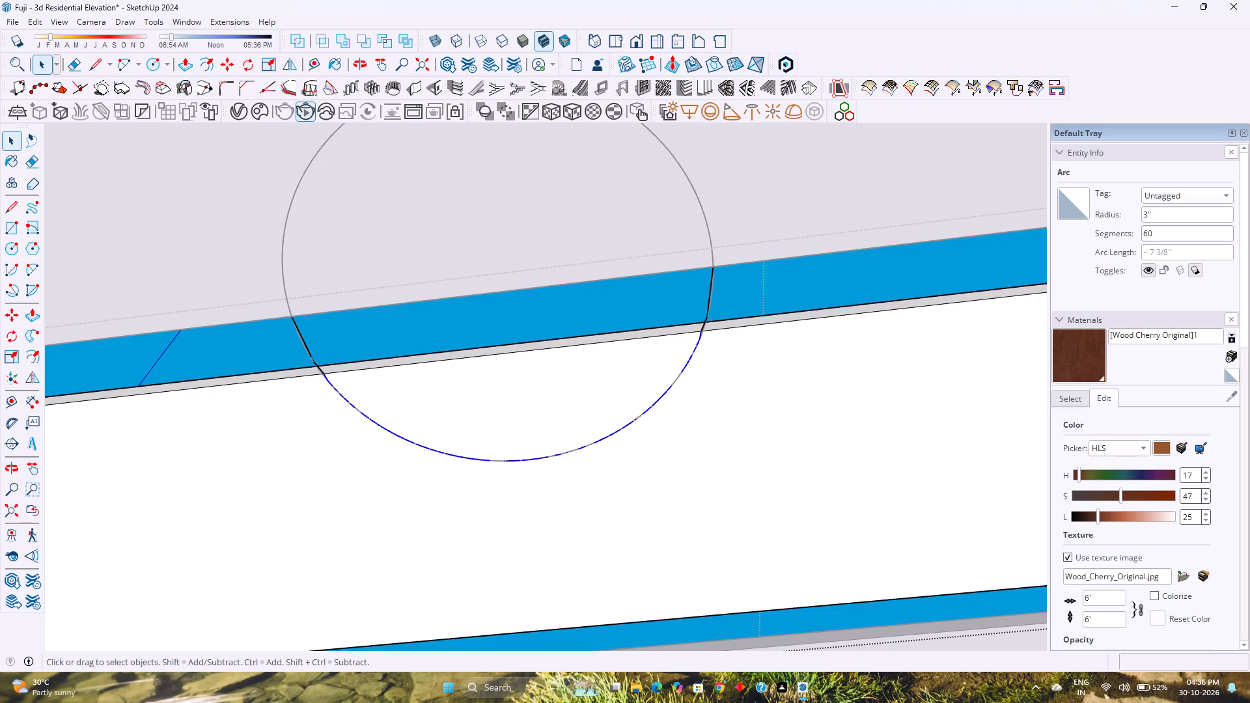
Erase the two leftover arc ends that extend past the louvre edge into the gap.
key("e")
left_click(612, 387)
key("e")
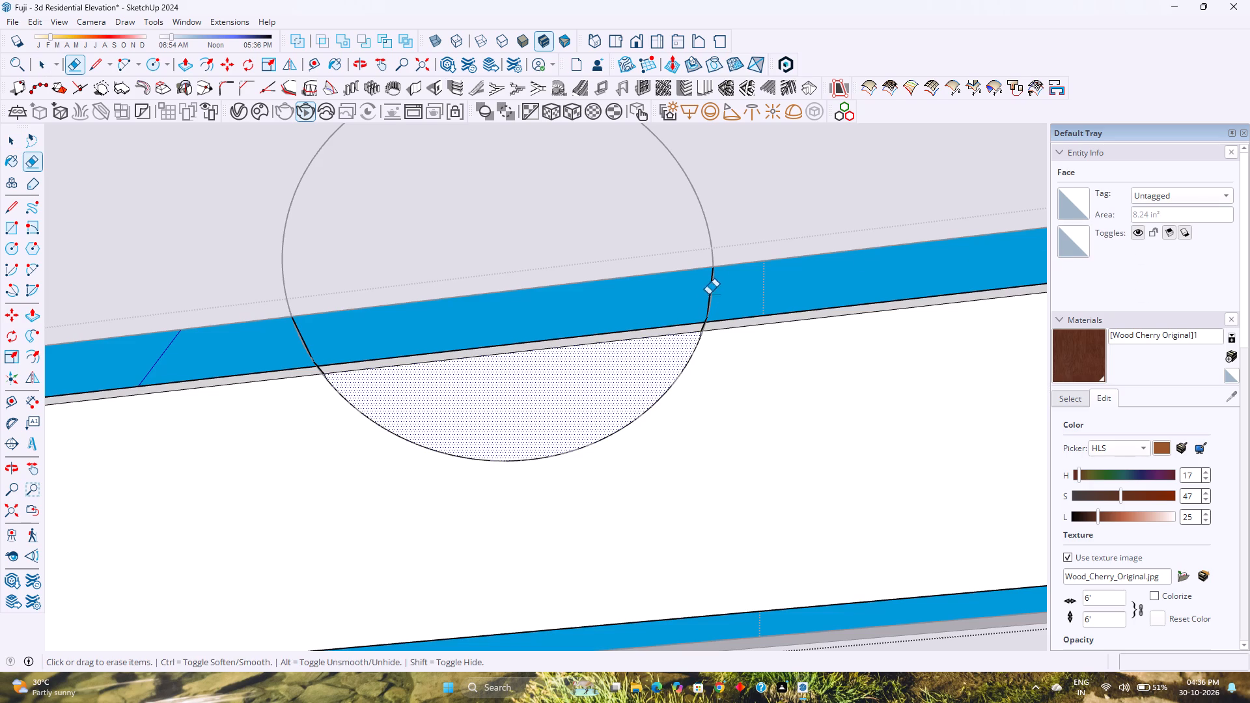
left_click_drag(715, 276, 702, 286)
left_click_drag(292, 345, 337, 337)
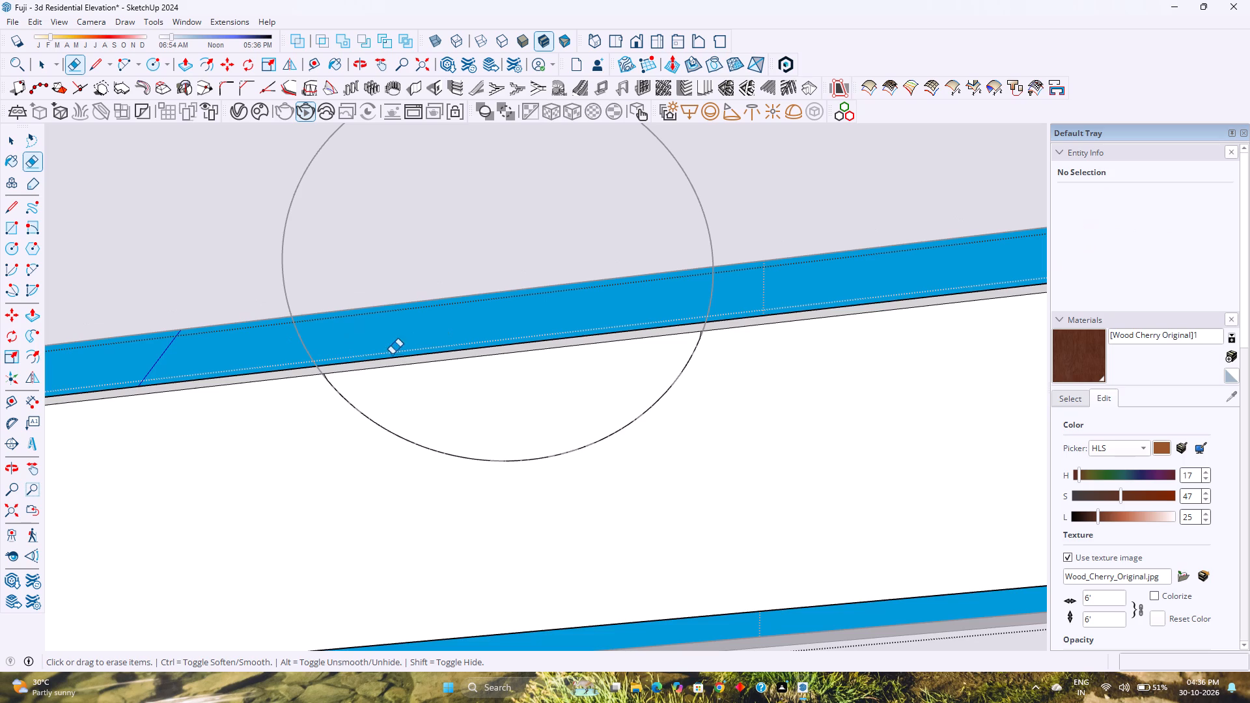
Push the lower overlap face through the louvre by the previous push distance and leave the louvre's editing context.
key("p")
double_click(505, 415)
scroll(505, 415, "down", 3)
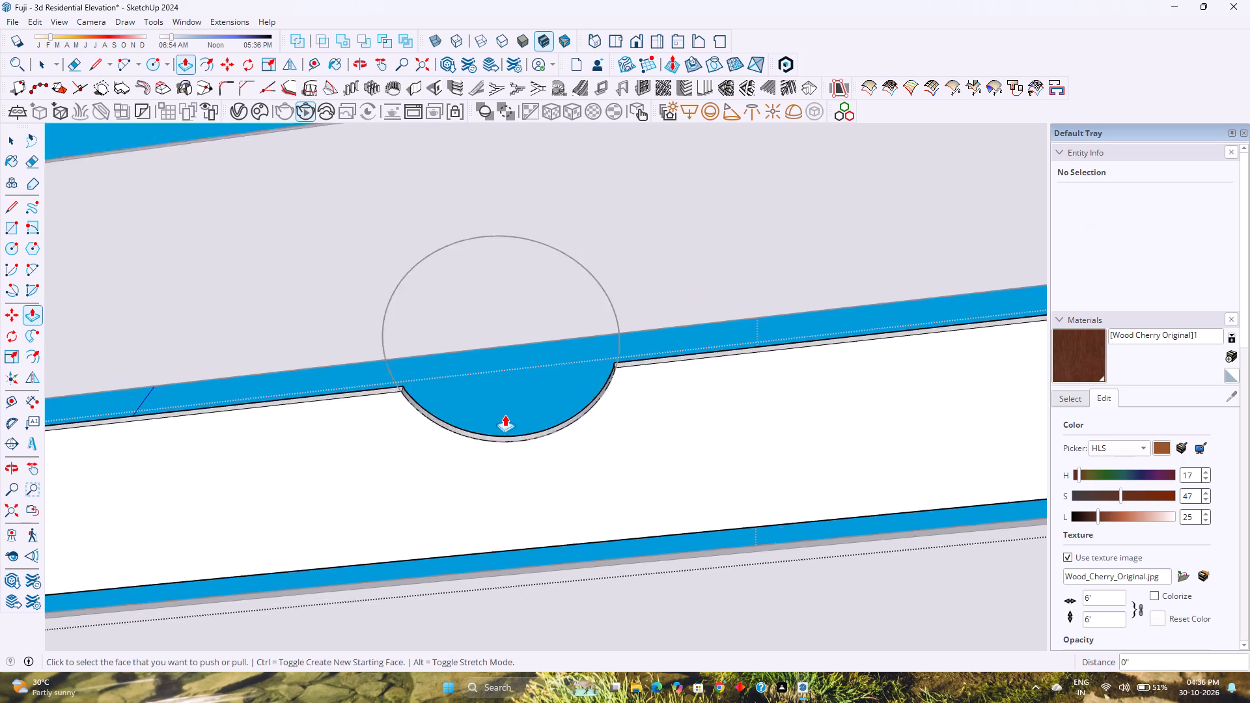
scroll(505, 415, "down", 7)
key("space")
scroll(505, 413, "down", 3)
key("Escape")
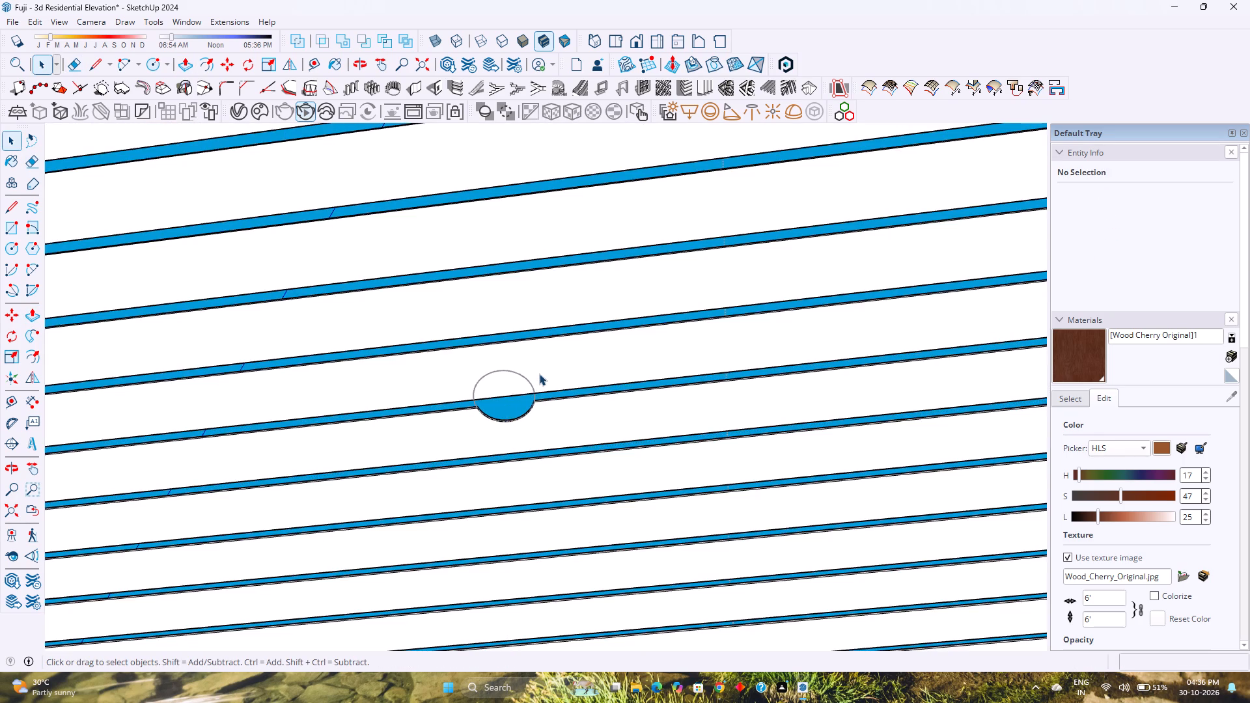
Open the louvre under the circle's upper part and draw a half-circle arc with a 6" chord and 3" bulge along the circle.
double_click(539, 374)
scroll(536, 374, "up", 3)
key("a")
scroll(445, 415, "up", 6)
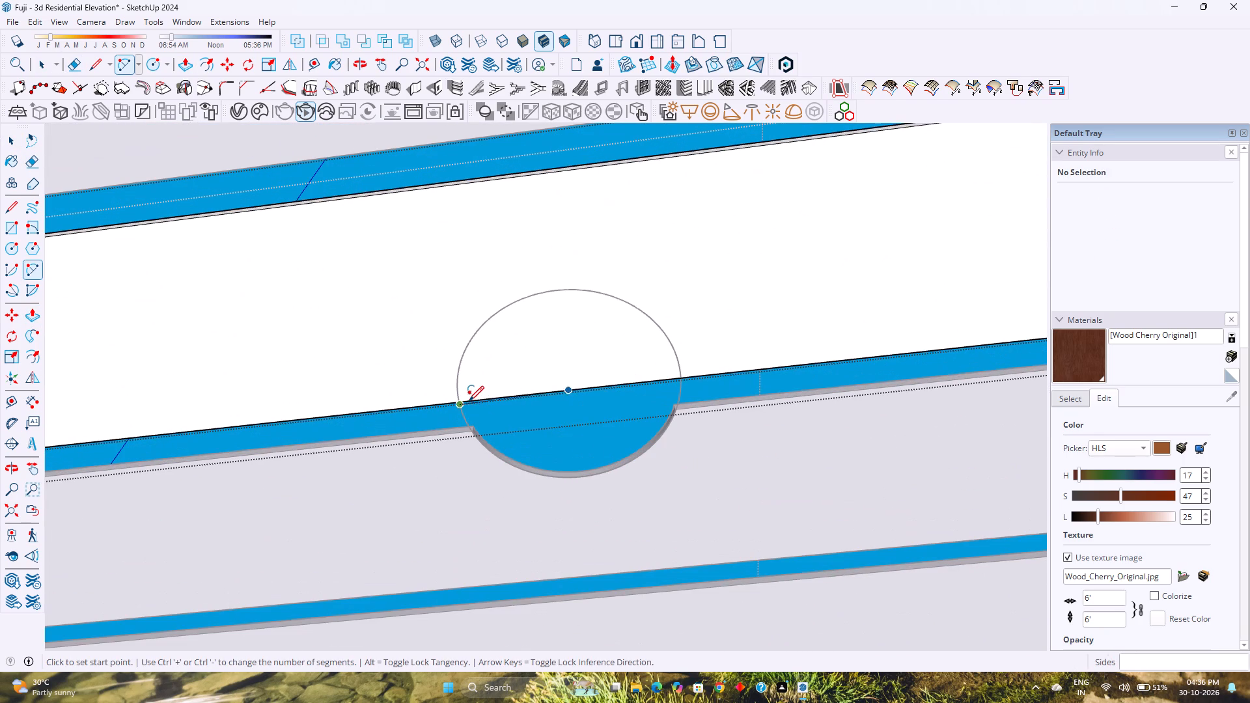
scroll(462, 403, "up", 8)
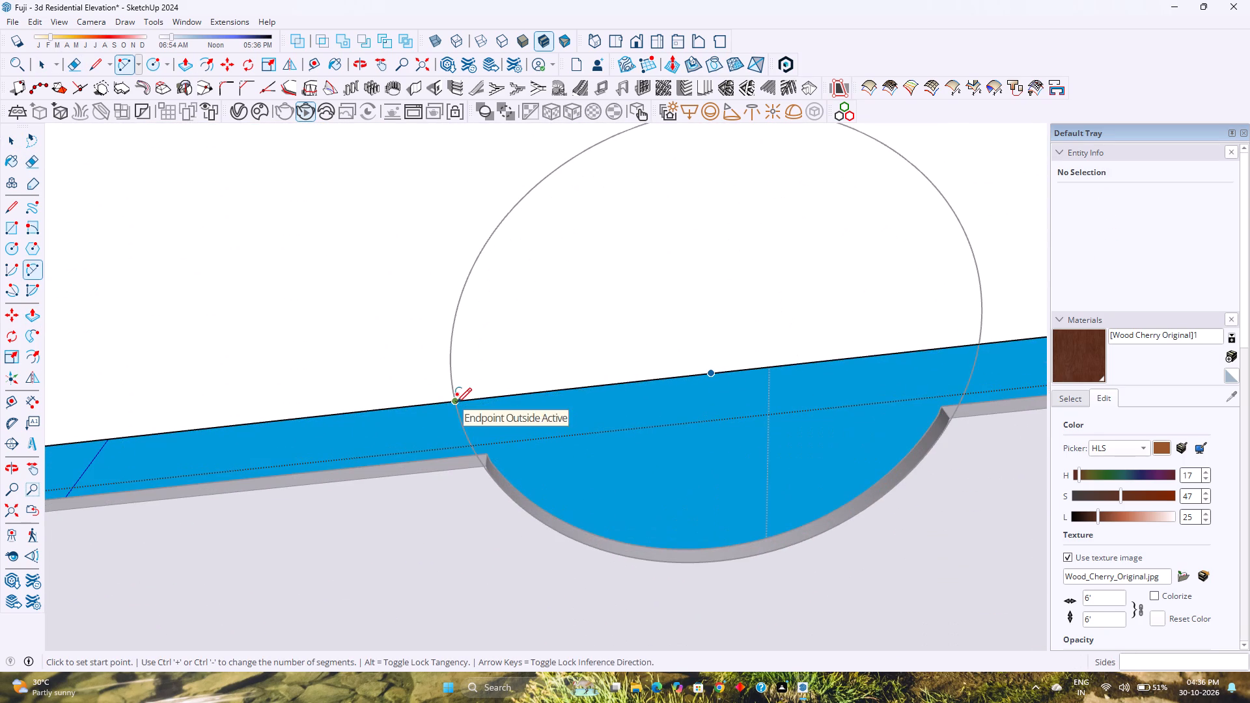
left_click(456, 403)
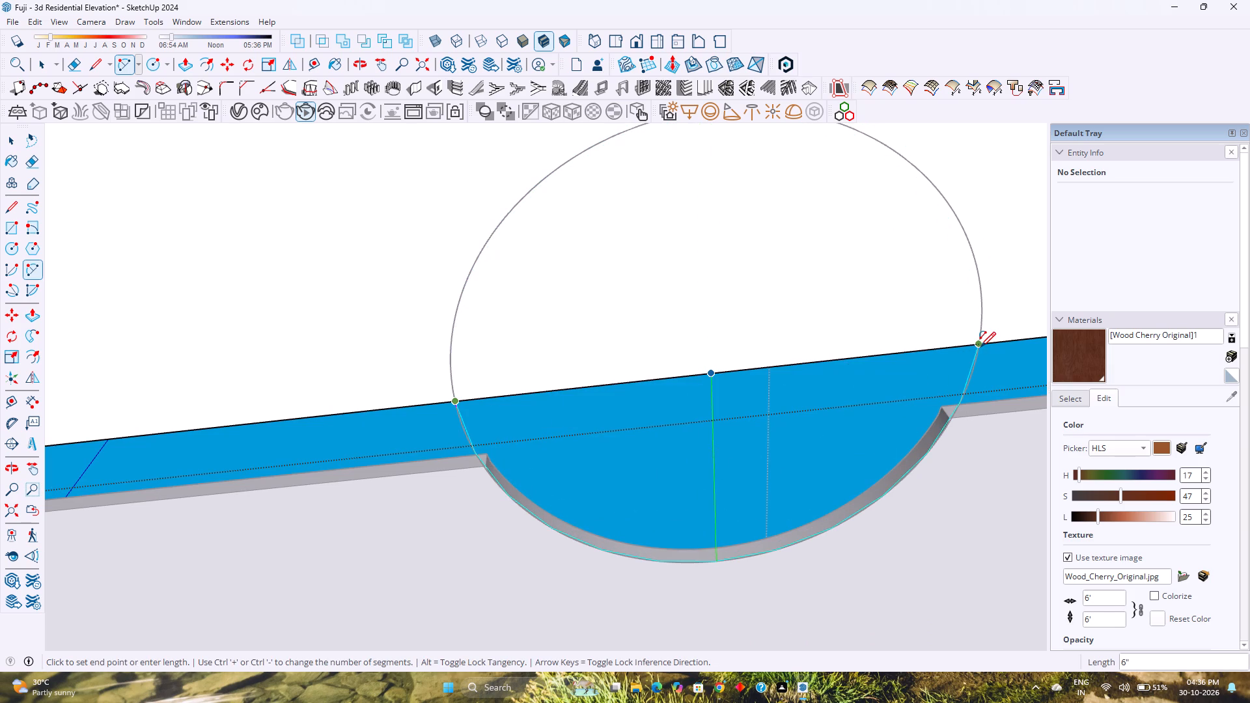
left_click(980, 347)
scroll(739, 223, "down", 4)
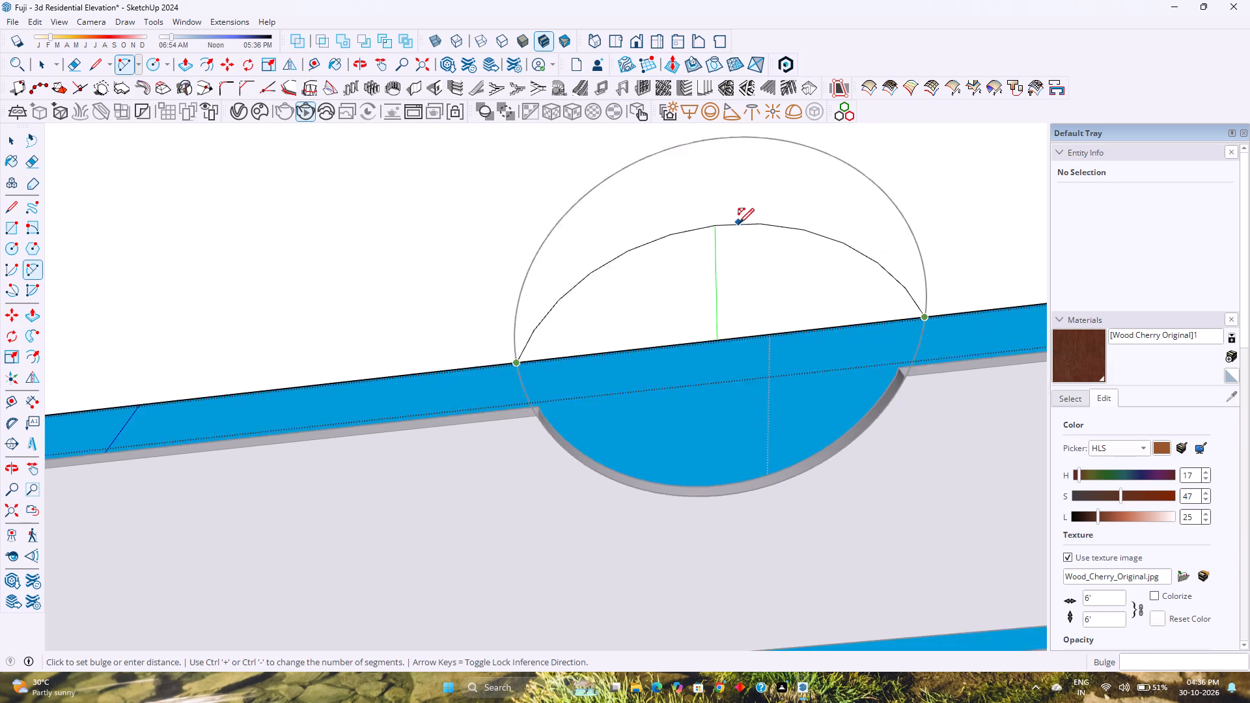
middle_click_drag(739, 223, 719, 314, "shift")
middle_click(719, 314, "shift")
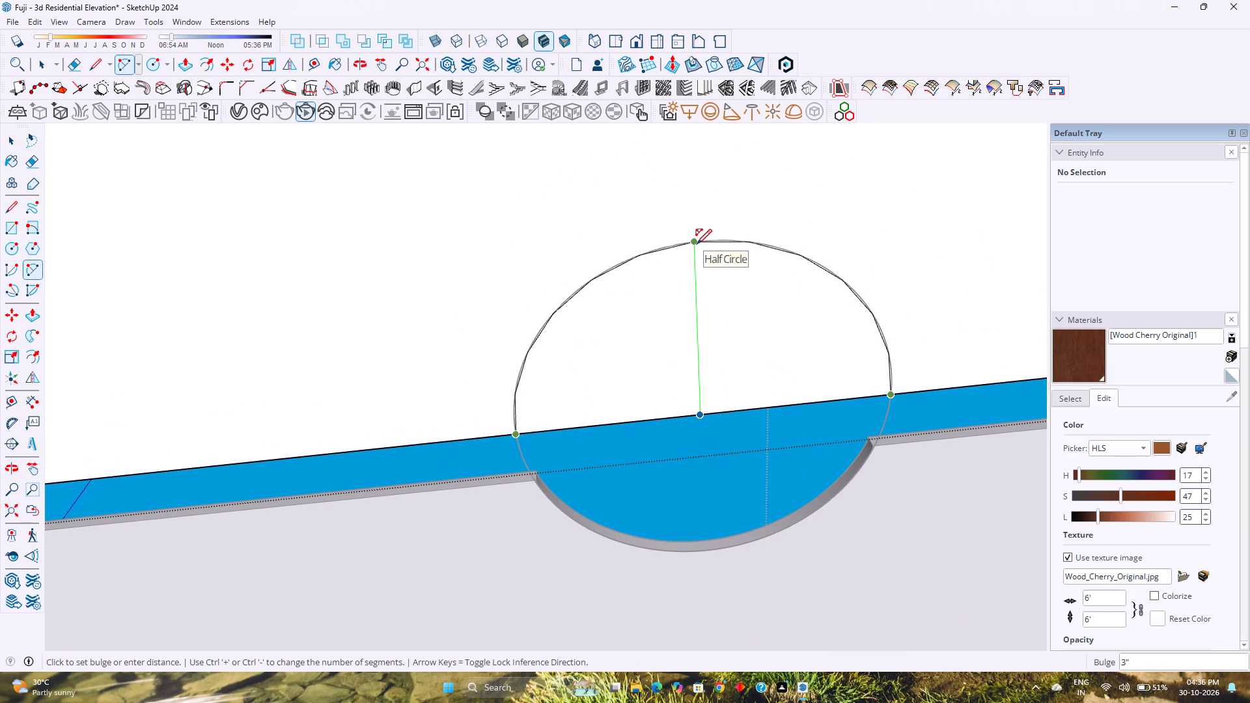
left_click(697, 244)
key("space")
Set the half-circle arc's segments to 120.
scroll(676, 250, "up", 5)
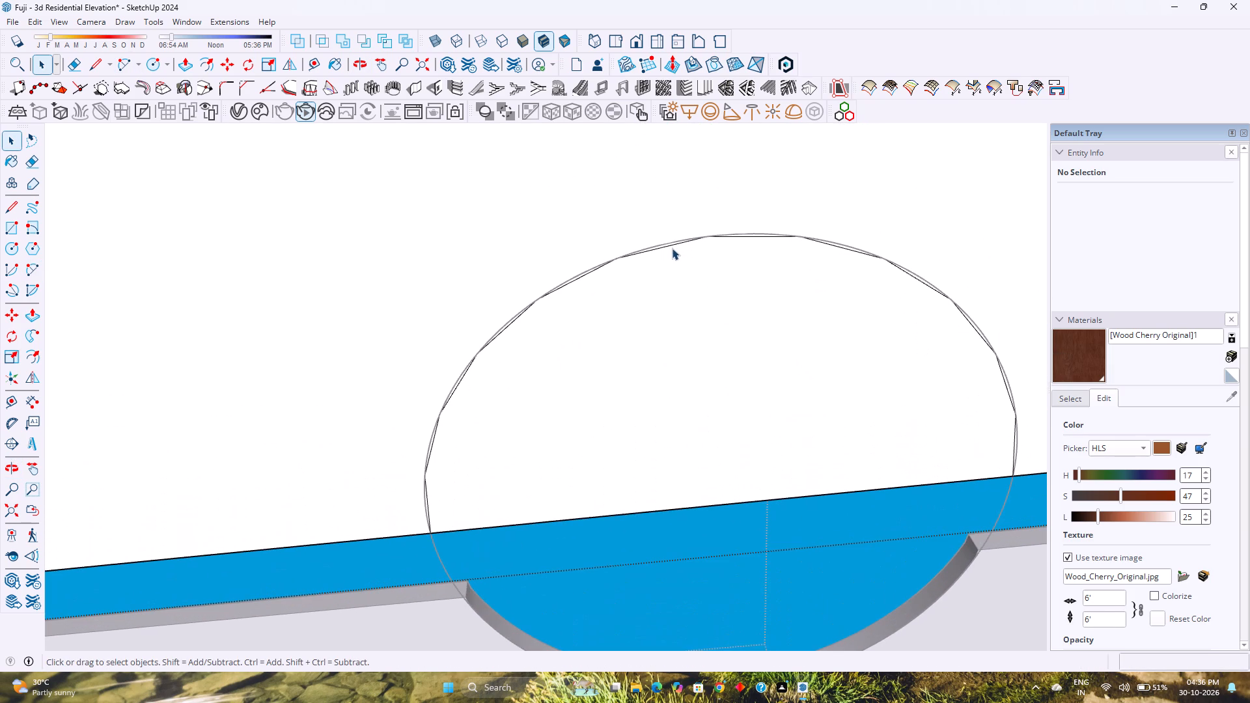
left_click(671, 246)
left_click(1164, 237)
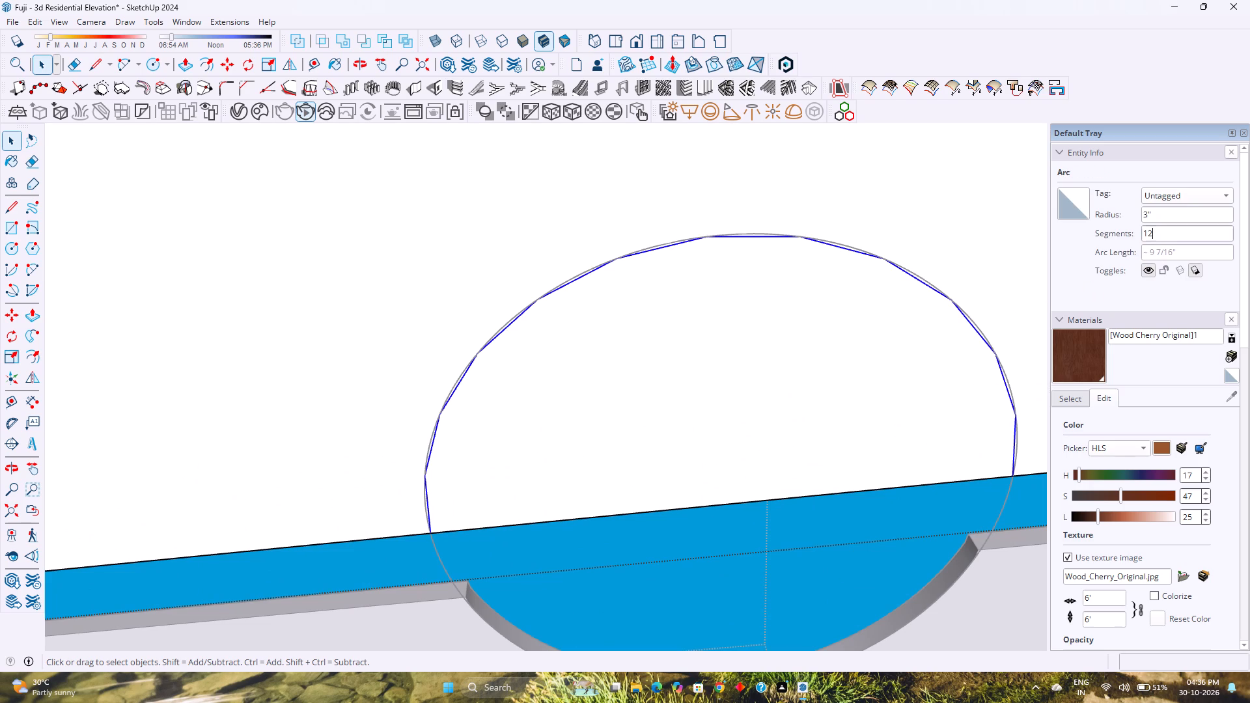
key("0")
key("Return")
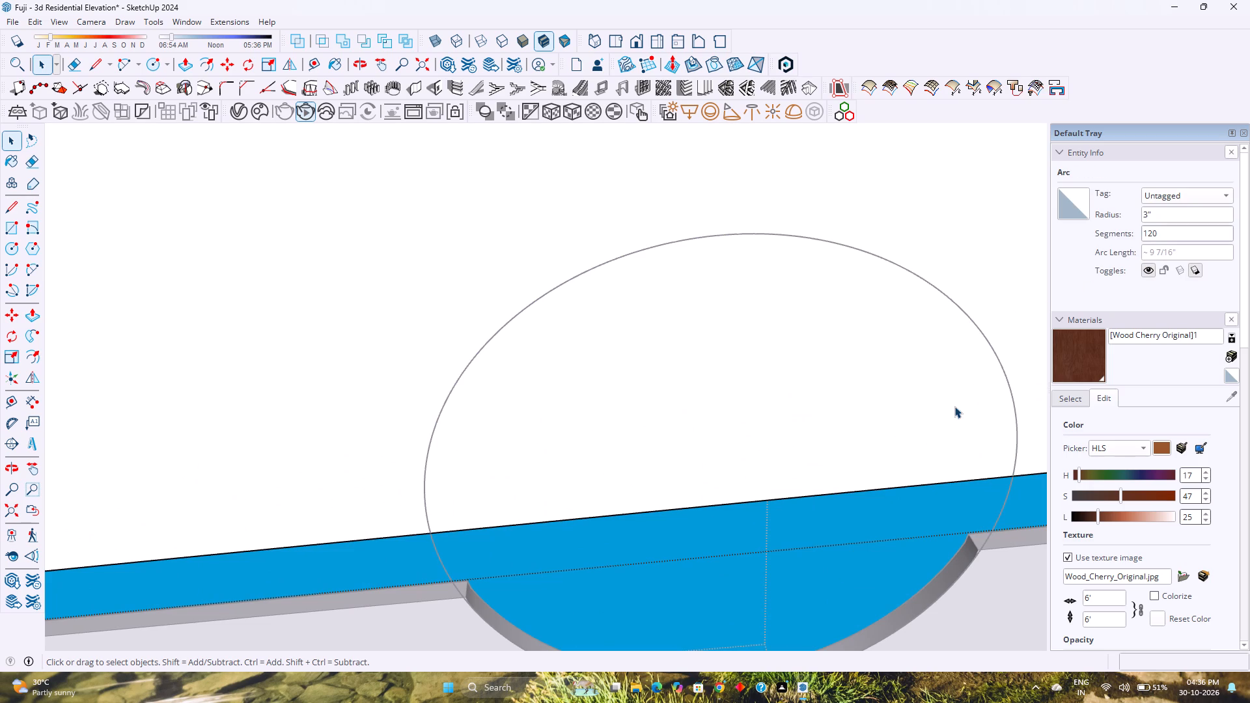
Push the half-circle face through the louvre by the previous push distance and leave the louvre's editing context.
key("p")
scroll(822, 409, "down", 4)
left_click(822, 409)
key("p")
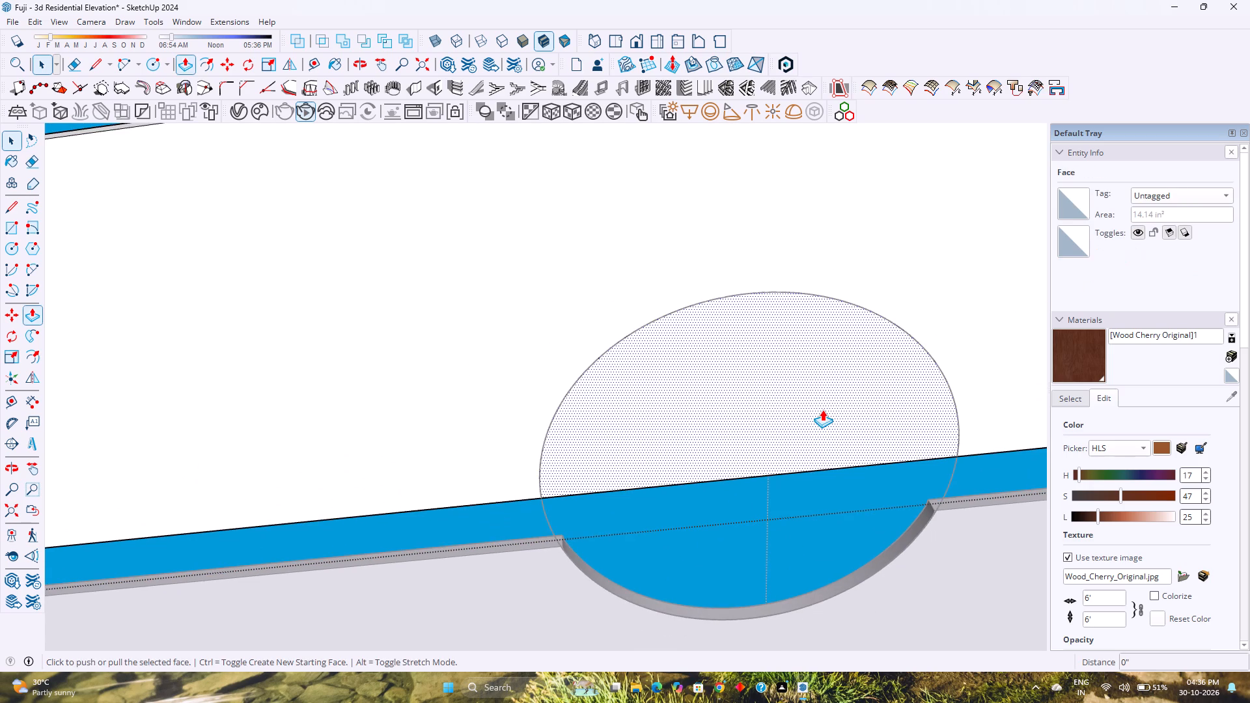
double_click(822, 409)
scroll(822, 409, "down", 4)
key("space")
scroll(822, 409, "down", 4)
key("Escape")
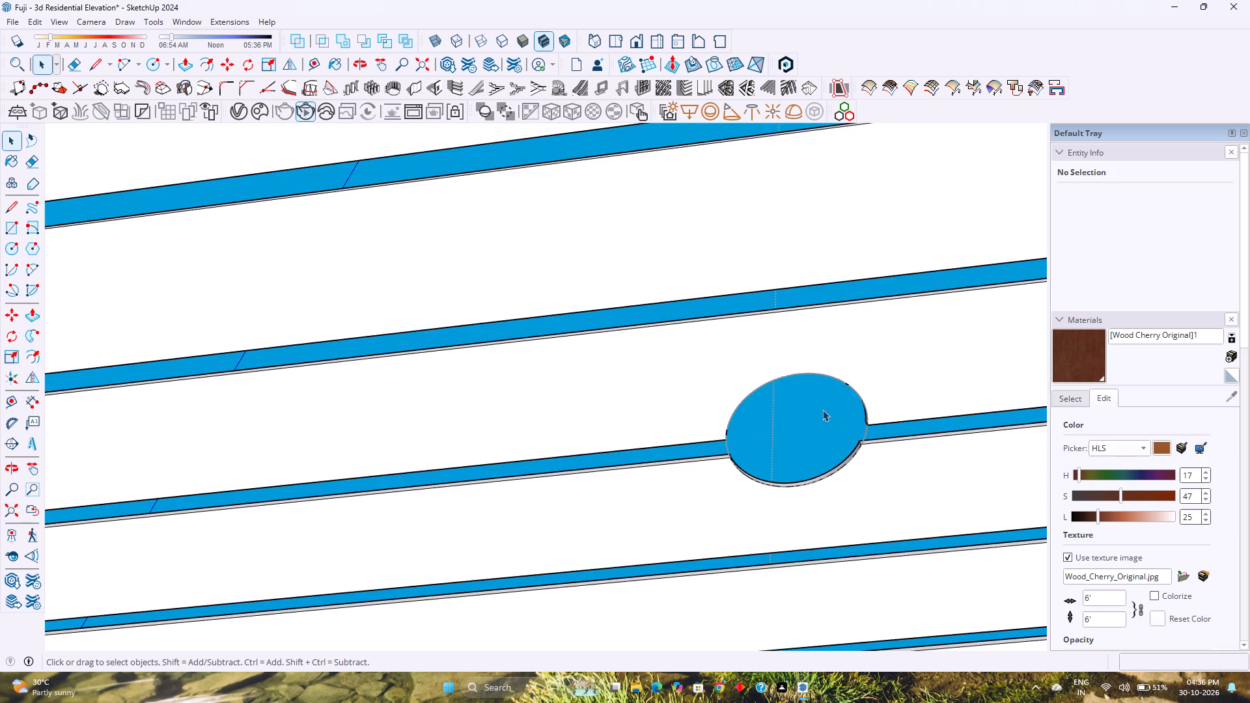
scroll(704, 450, "down", 4)
key("Escape")
scroll(717, 440, "up", 7)
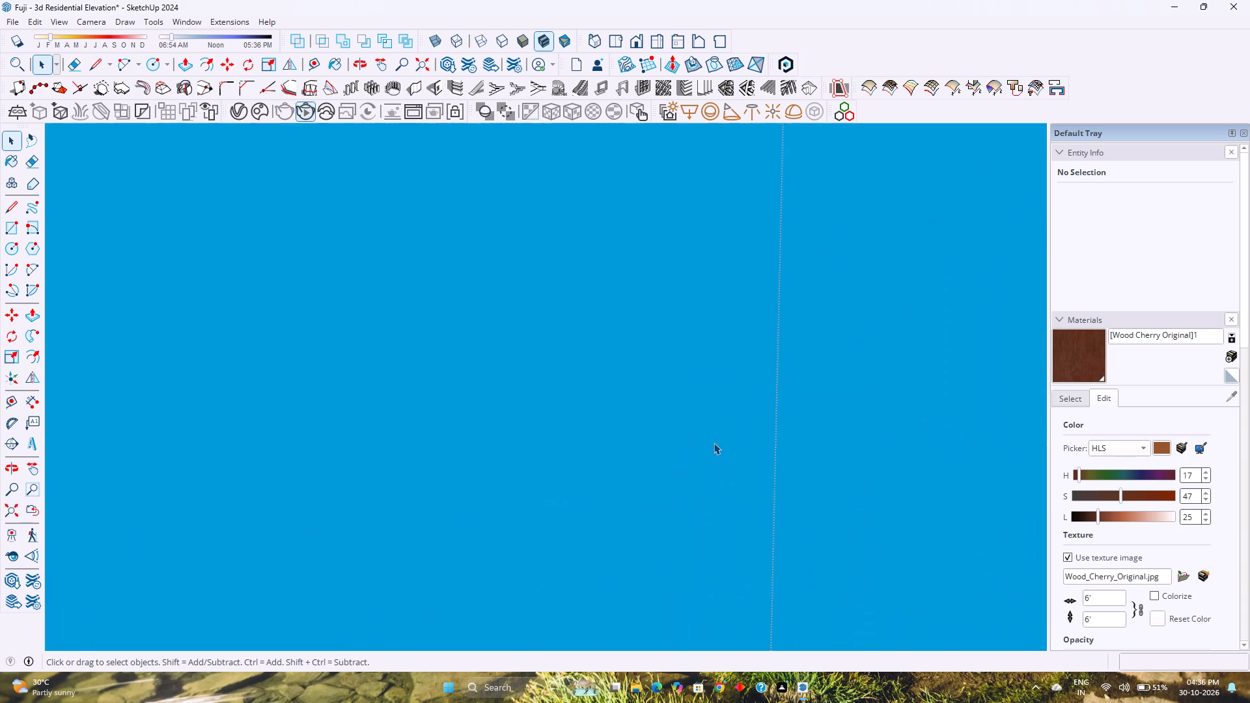
Delete the 3" radius outline circle left around the finished spot-light opening.
scroll(704, 459, "down", 3)
left_click(686, 504)
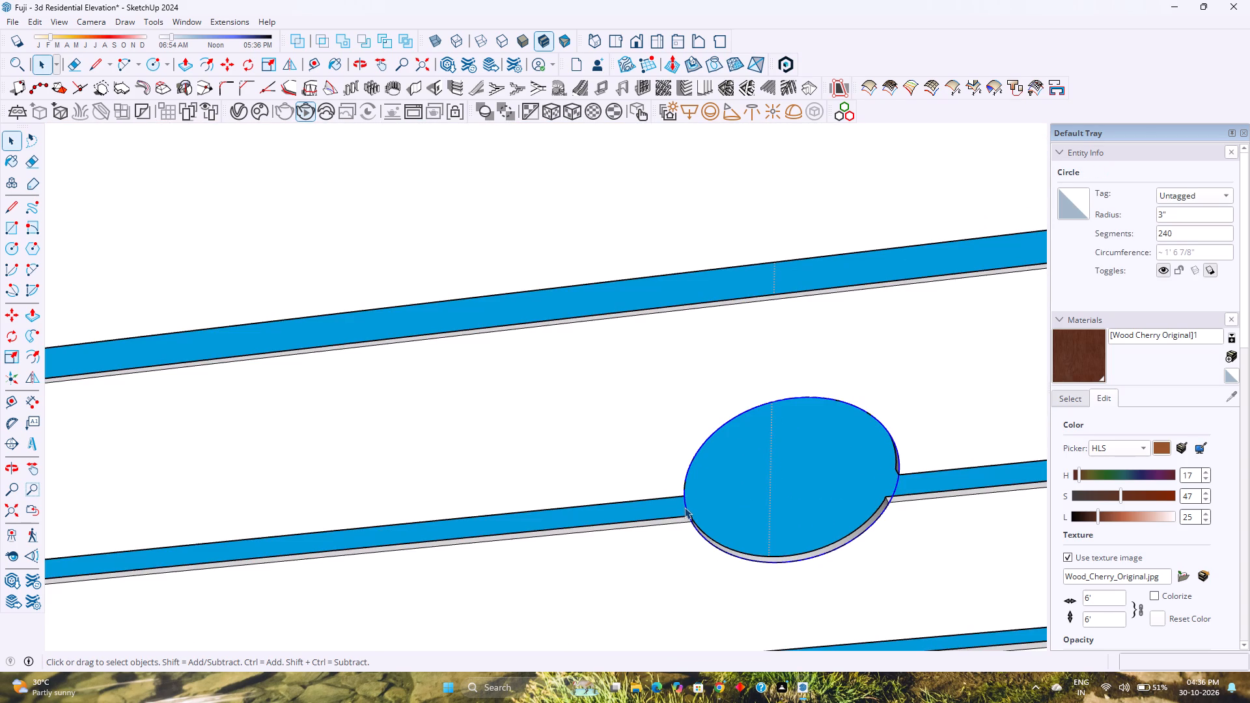
key("Delete")
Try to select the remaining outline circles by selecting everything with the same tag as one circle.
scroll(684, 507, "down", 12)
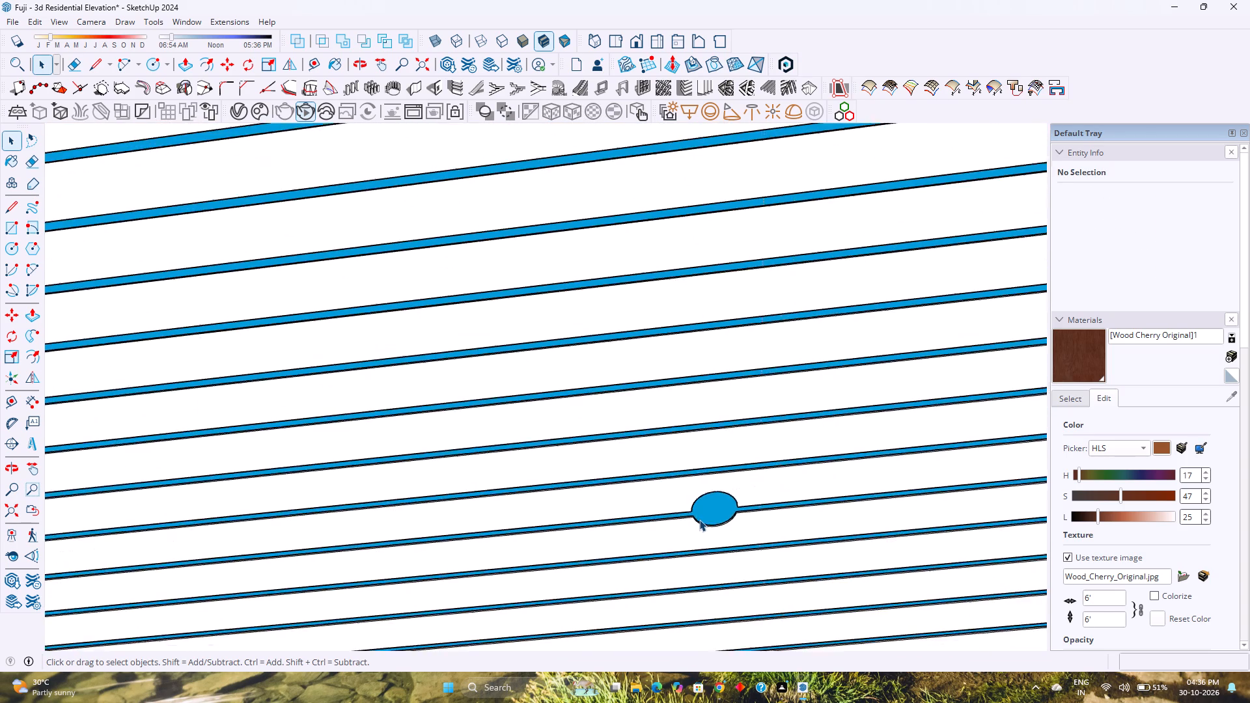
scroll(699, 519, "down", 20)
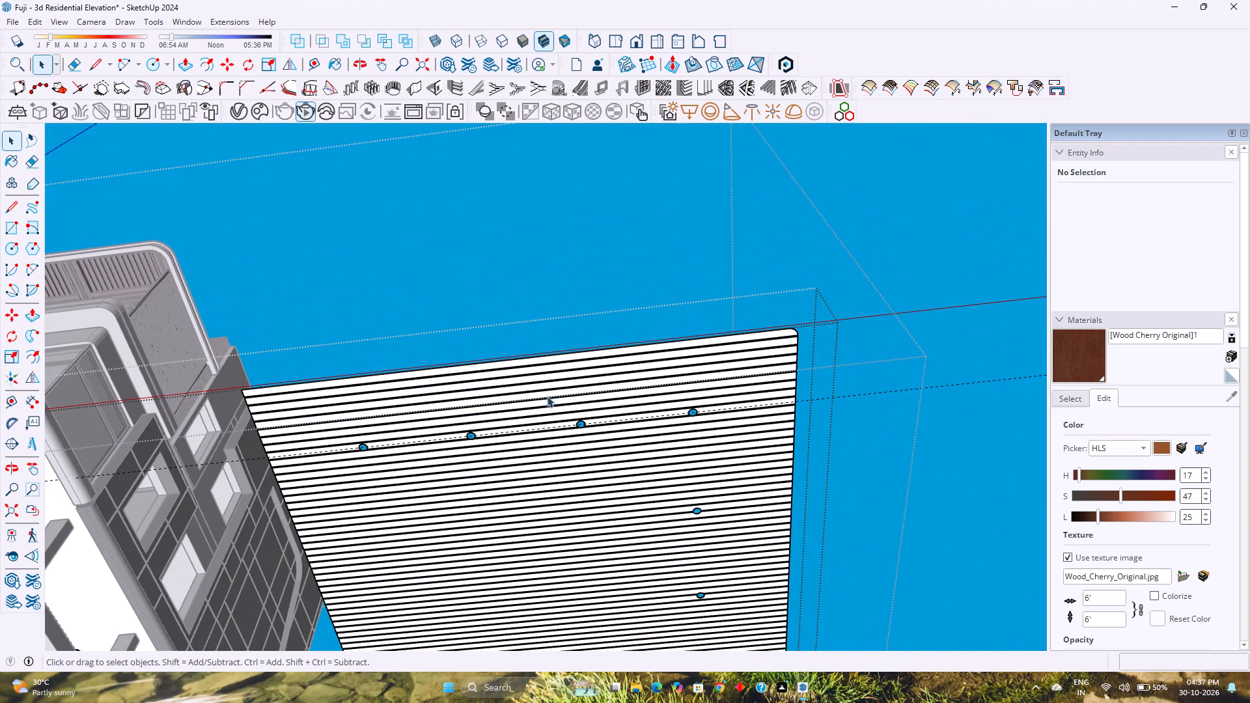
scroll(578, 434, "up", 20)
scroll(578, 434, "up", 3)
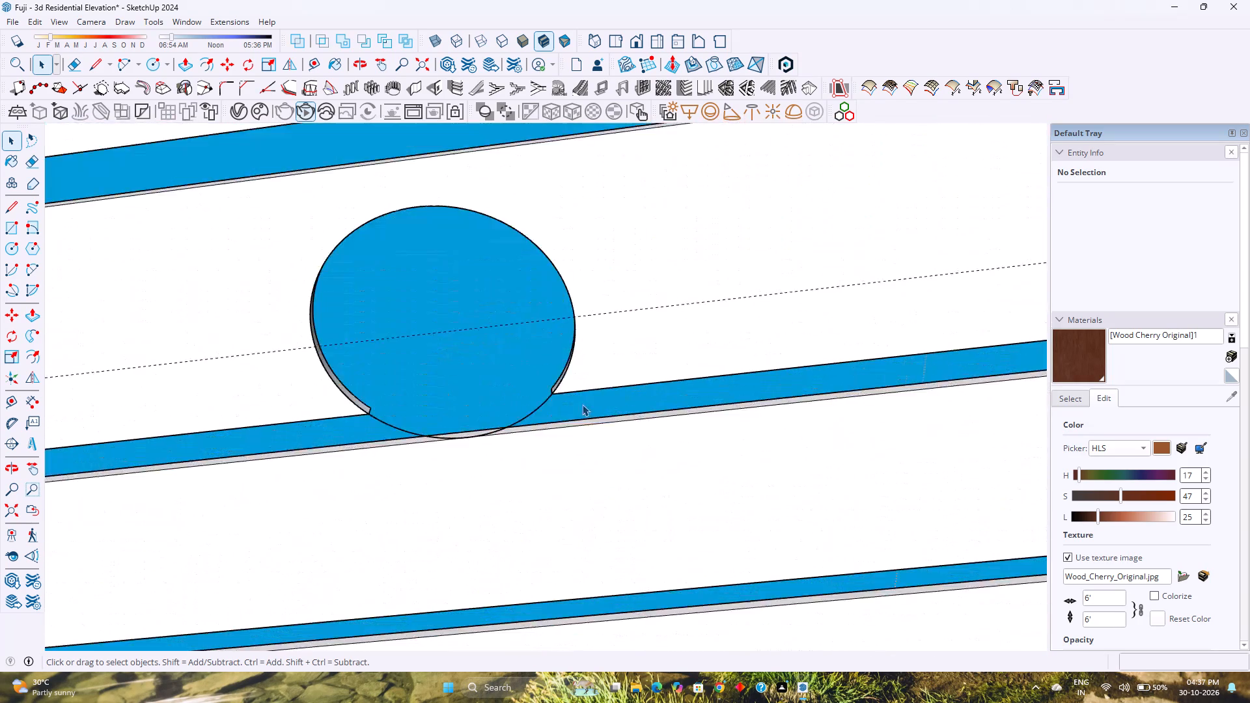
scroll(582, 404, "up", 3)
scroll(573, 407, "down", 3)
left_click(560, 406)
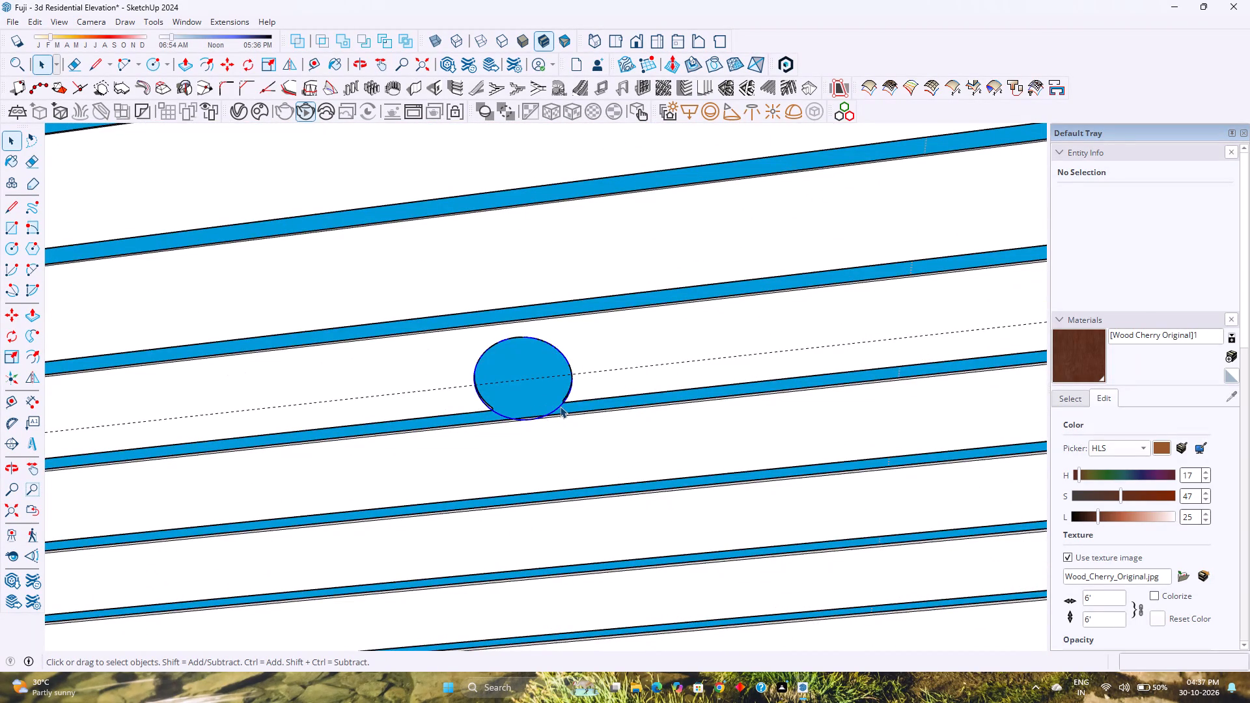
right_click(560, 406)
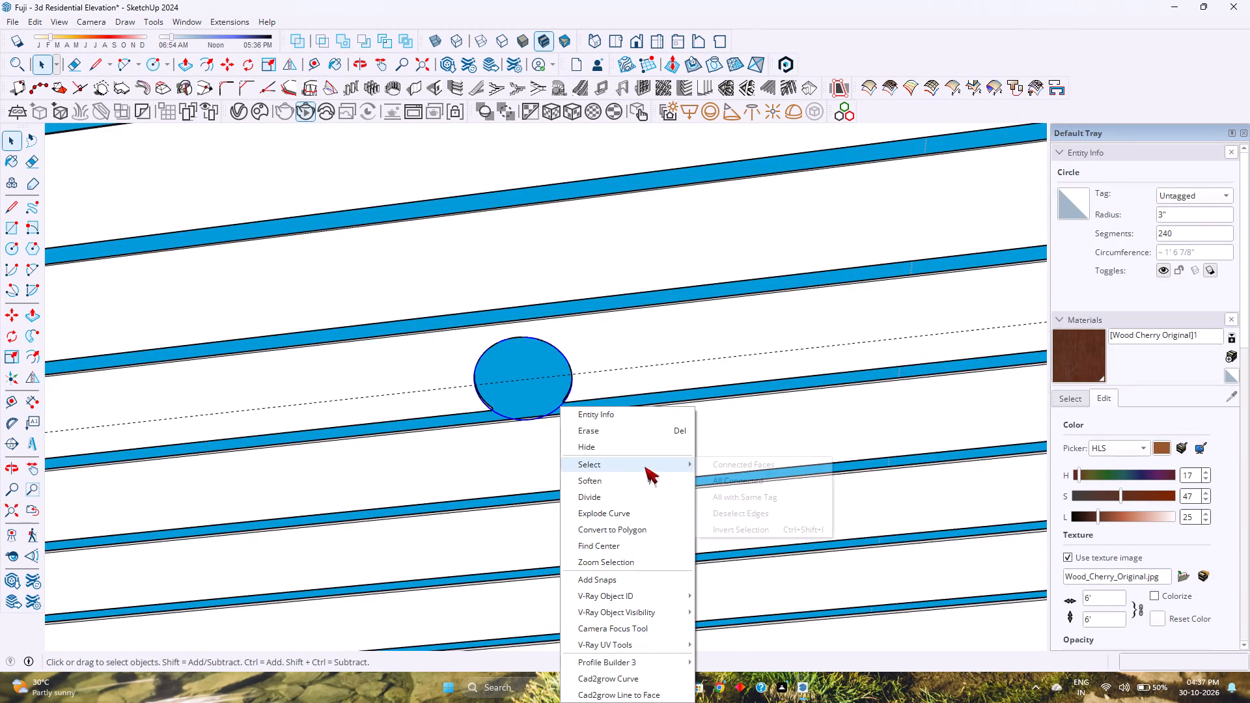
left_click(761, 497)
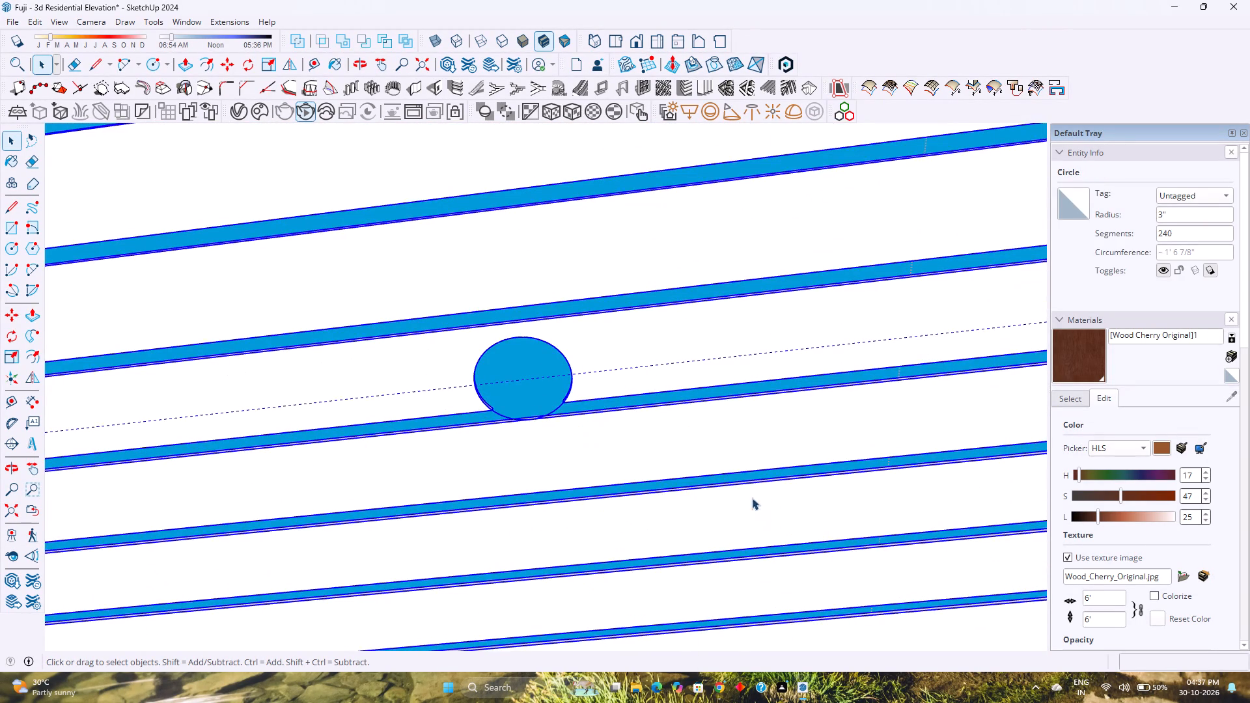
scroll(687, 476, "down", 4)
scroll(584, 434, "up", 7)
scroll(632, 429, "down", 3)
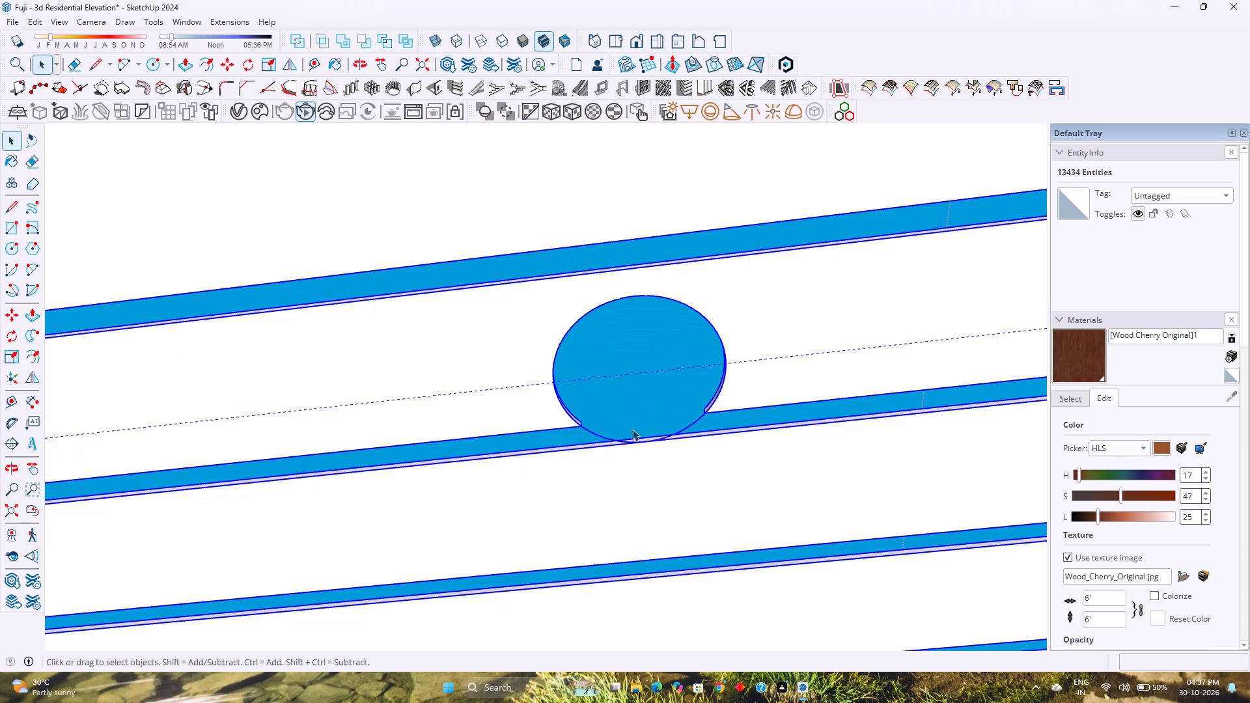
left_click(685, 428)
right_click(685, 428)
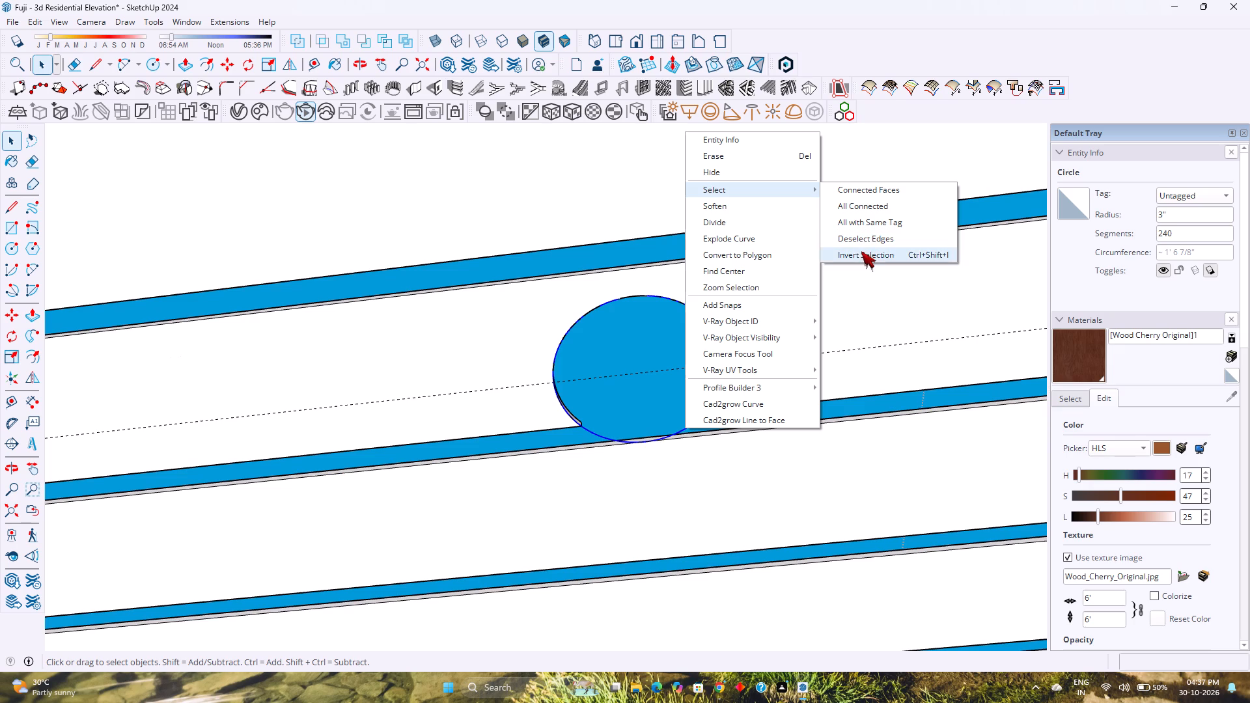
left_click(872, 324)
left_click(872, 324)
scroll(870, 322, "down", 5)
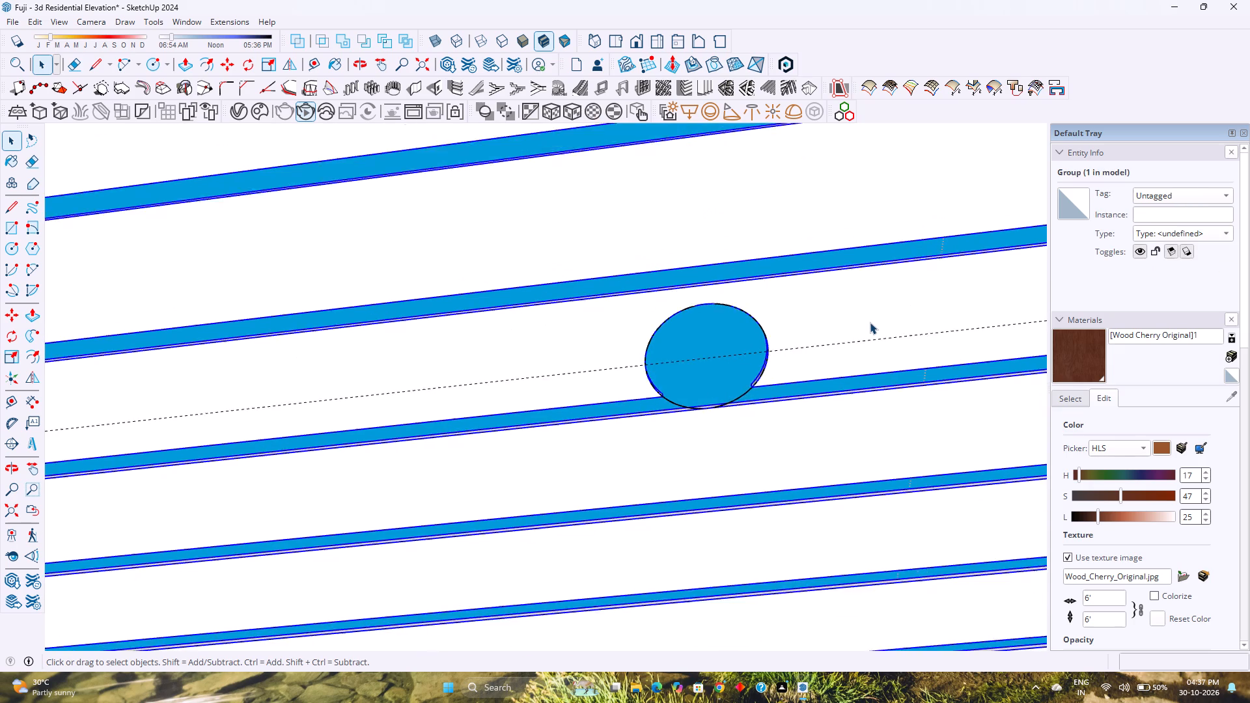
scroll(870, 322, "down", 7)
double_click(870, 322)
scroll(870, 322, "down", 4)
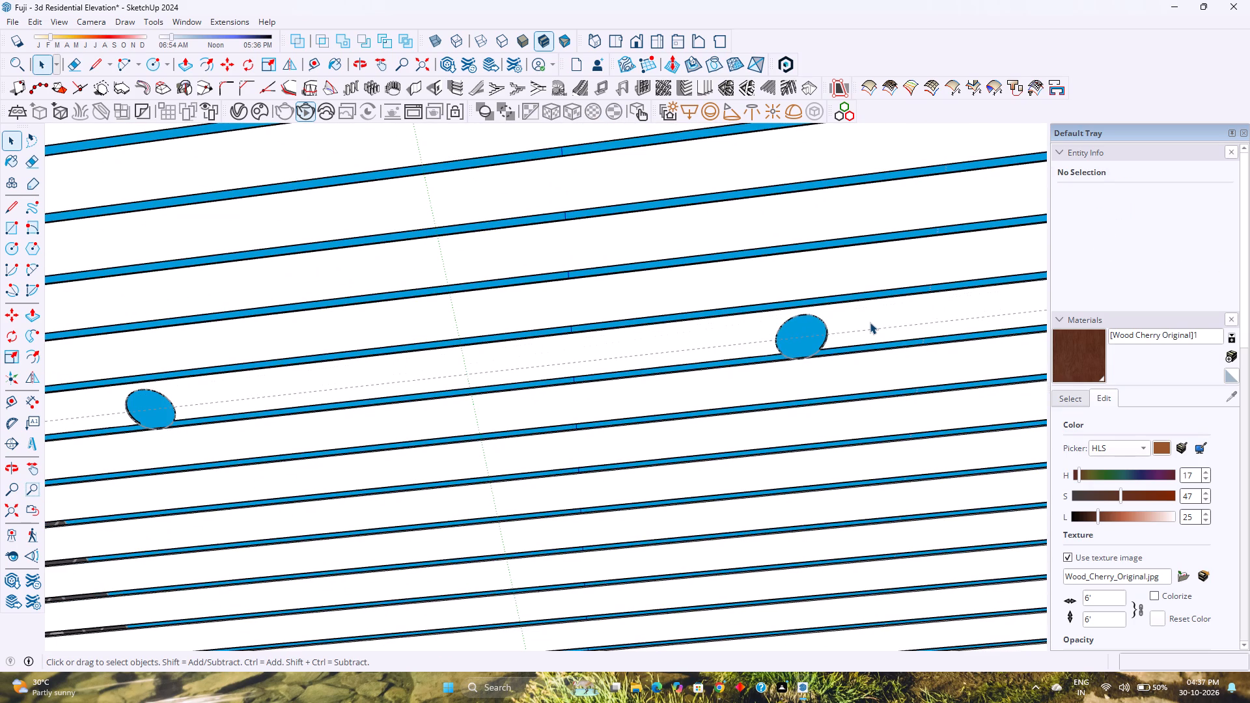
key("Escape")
Select the louvre group, invert the selection and delete the leftover outline circles and guide line along with everything else selected.
left_click(870, 322)
right_click(870, 322)
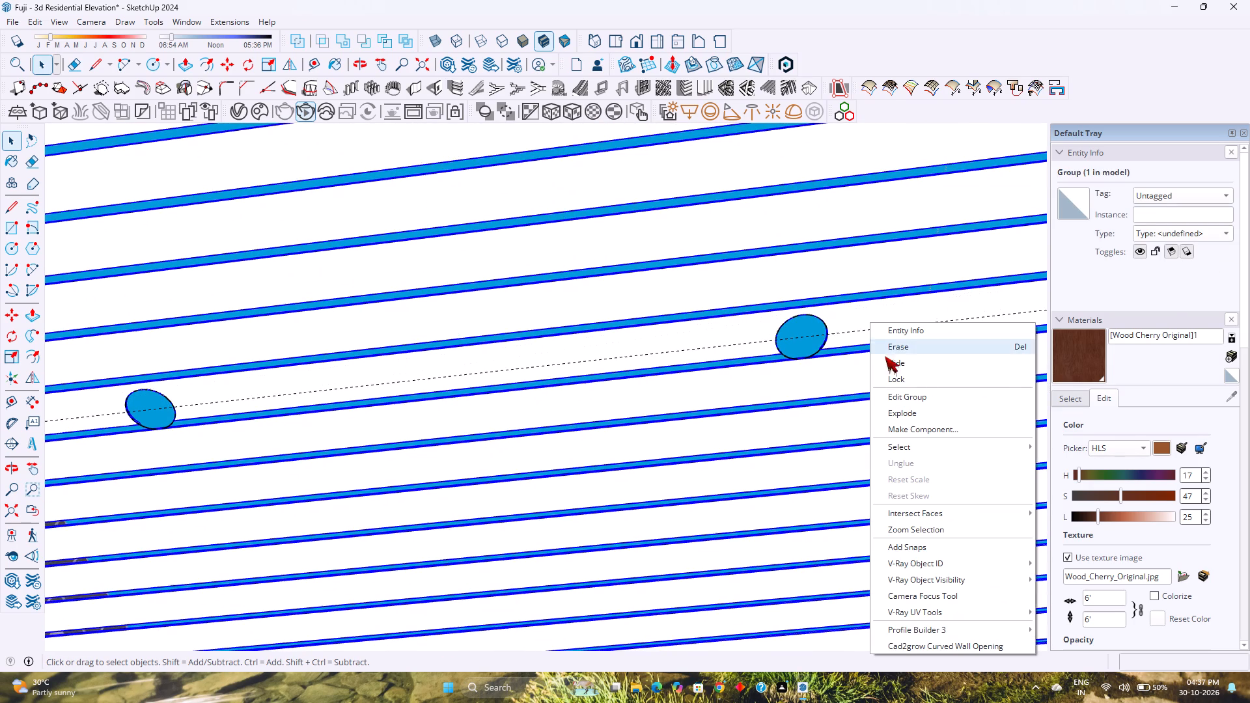
right_click(876, 301)
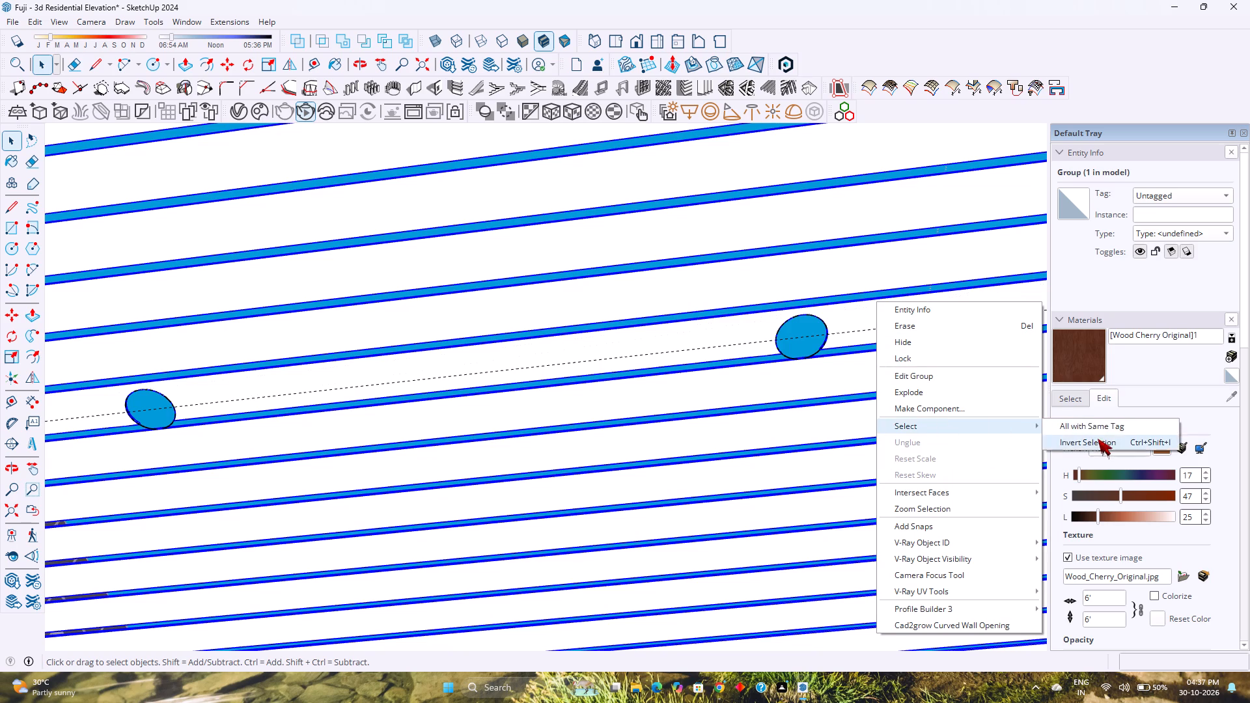
left_click(1098, 439)
key("Delete")
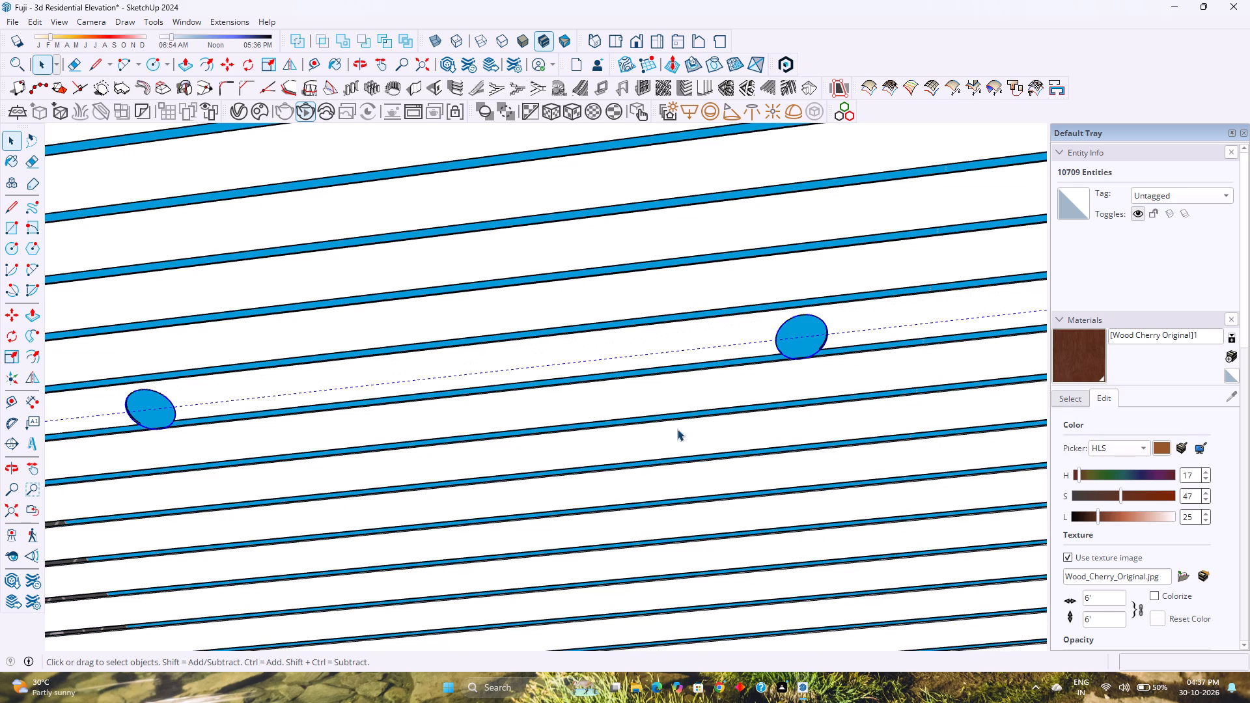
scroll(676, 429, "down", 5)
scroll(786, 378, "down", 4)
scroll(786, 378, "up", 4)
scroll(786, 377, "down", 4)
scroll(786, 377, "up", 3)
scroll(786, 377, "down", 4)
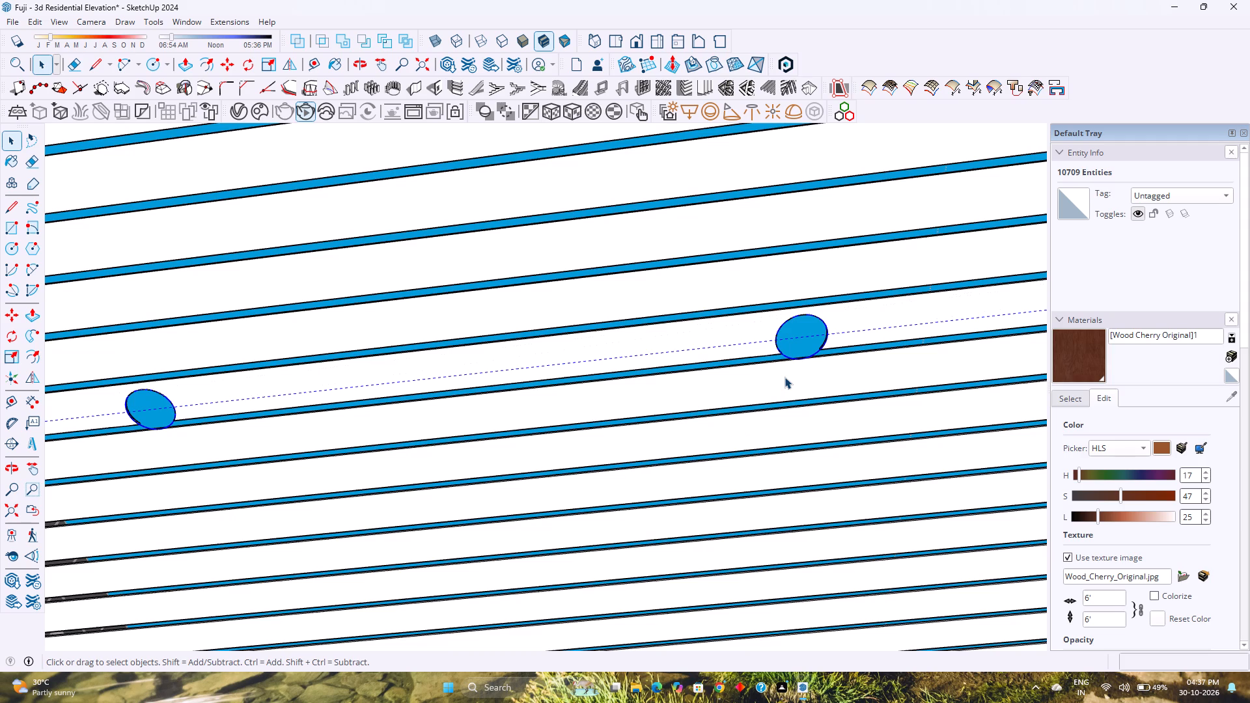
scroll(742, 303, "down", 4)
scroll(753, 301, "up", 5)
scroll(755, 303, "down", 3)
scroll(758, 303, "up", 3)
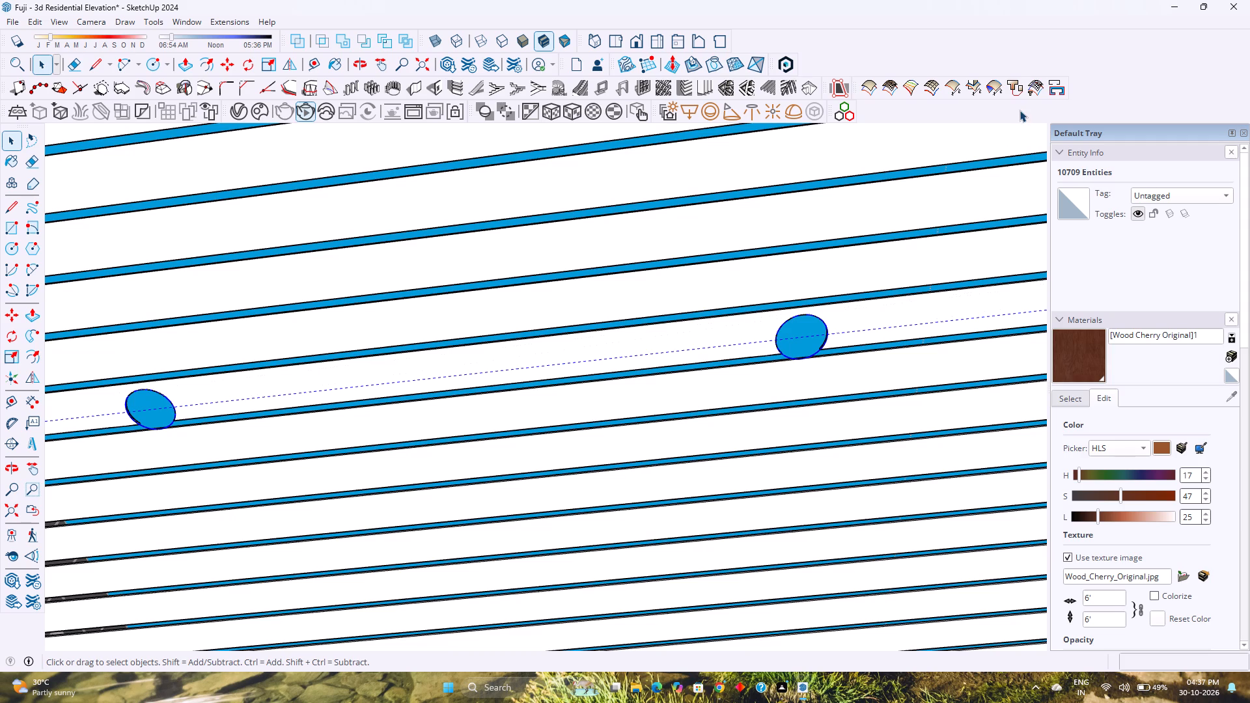
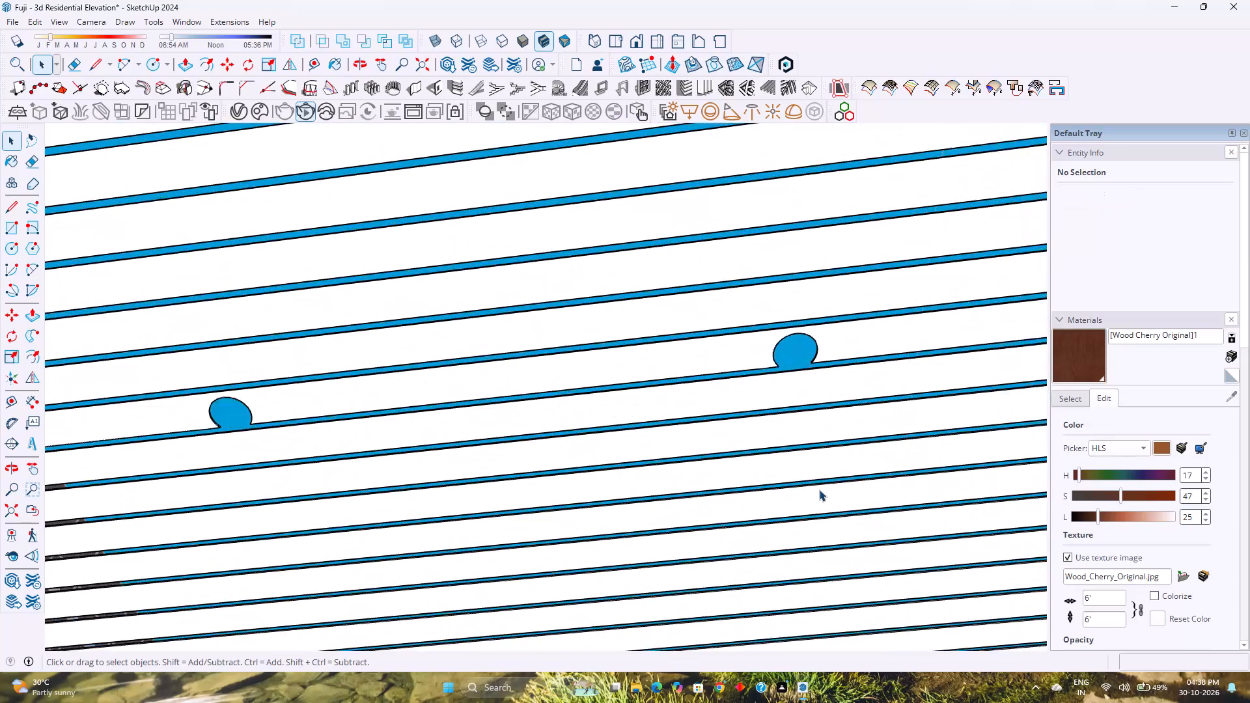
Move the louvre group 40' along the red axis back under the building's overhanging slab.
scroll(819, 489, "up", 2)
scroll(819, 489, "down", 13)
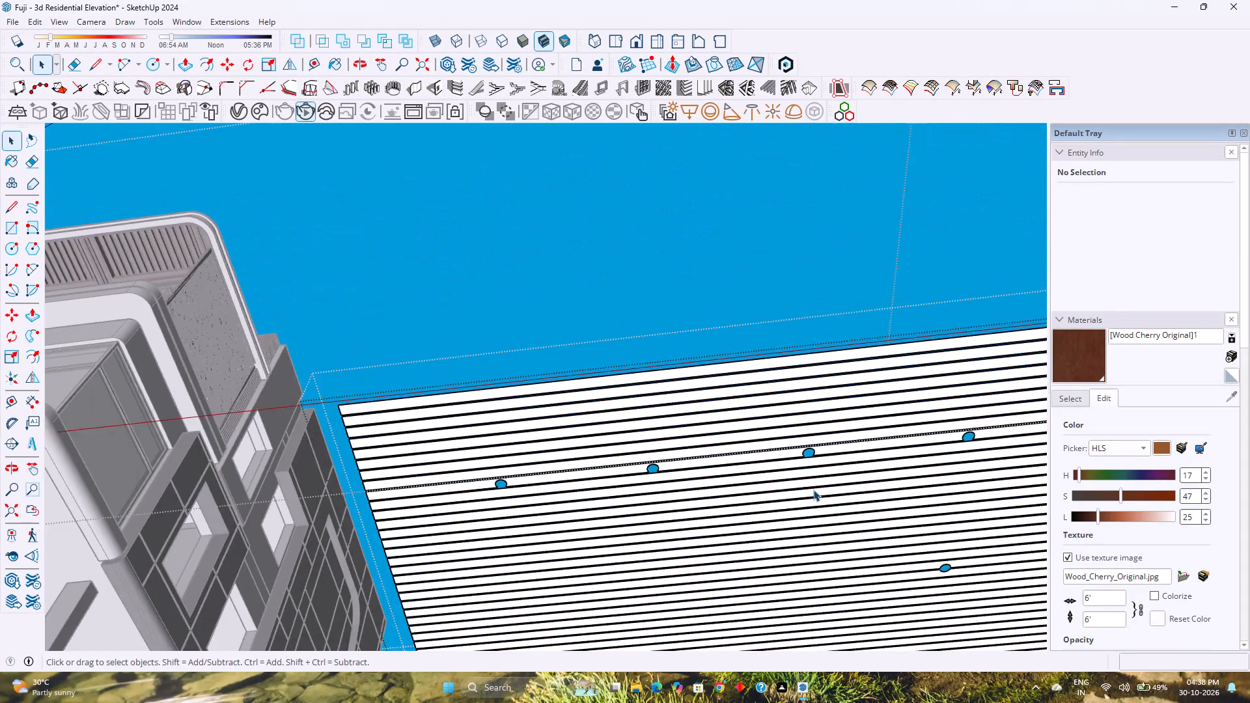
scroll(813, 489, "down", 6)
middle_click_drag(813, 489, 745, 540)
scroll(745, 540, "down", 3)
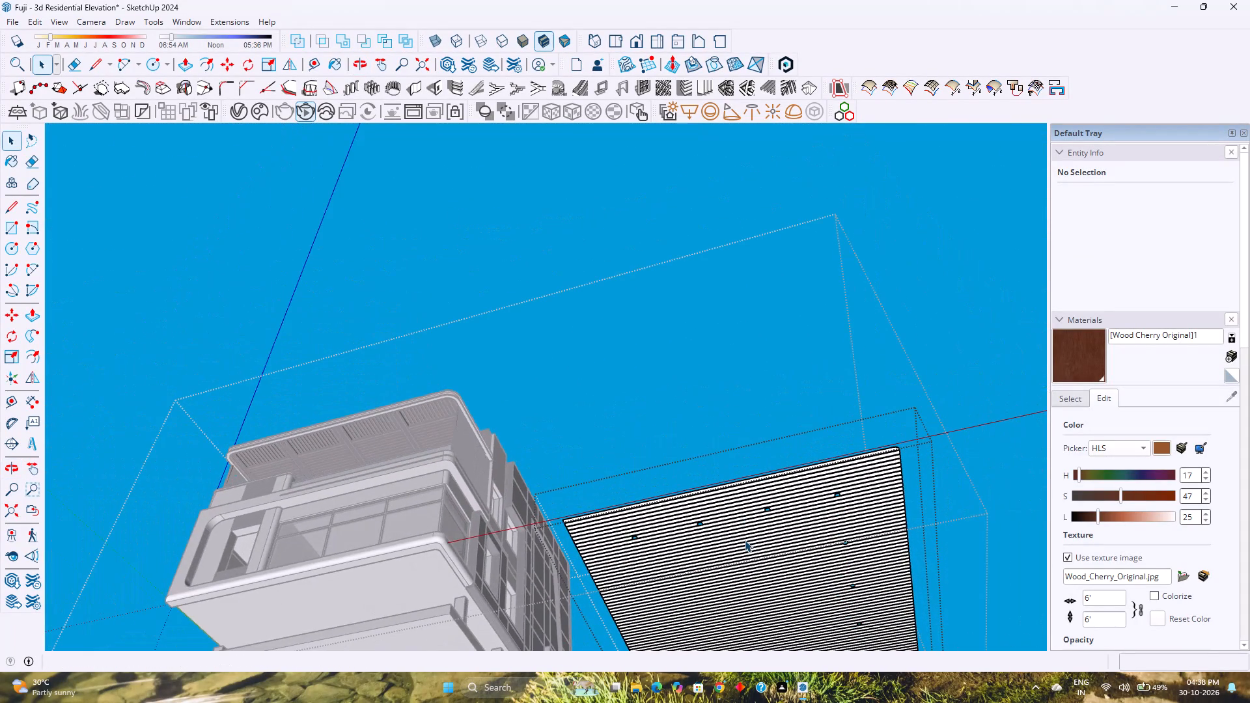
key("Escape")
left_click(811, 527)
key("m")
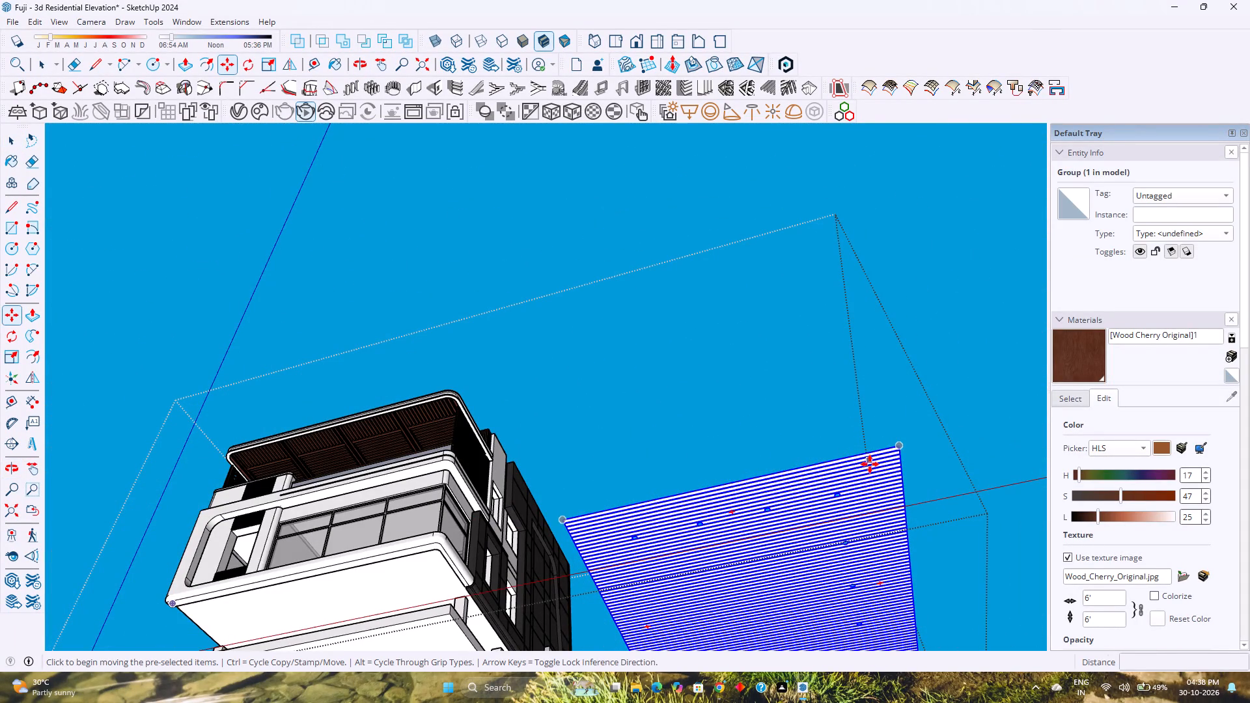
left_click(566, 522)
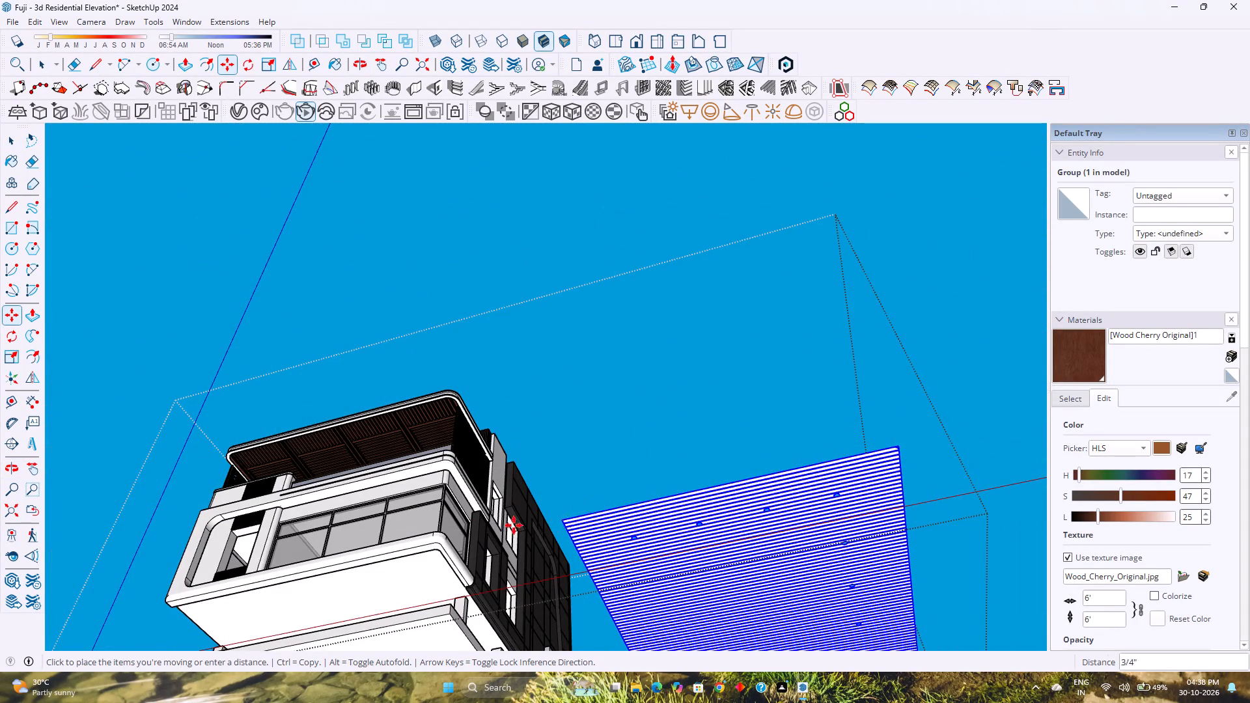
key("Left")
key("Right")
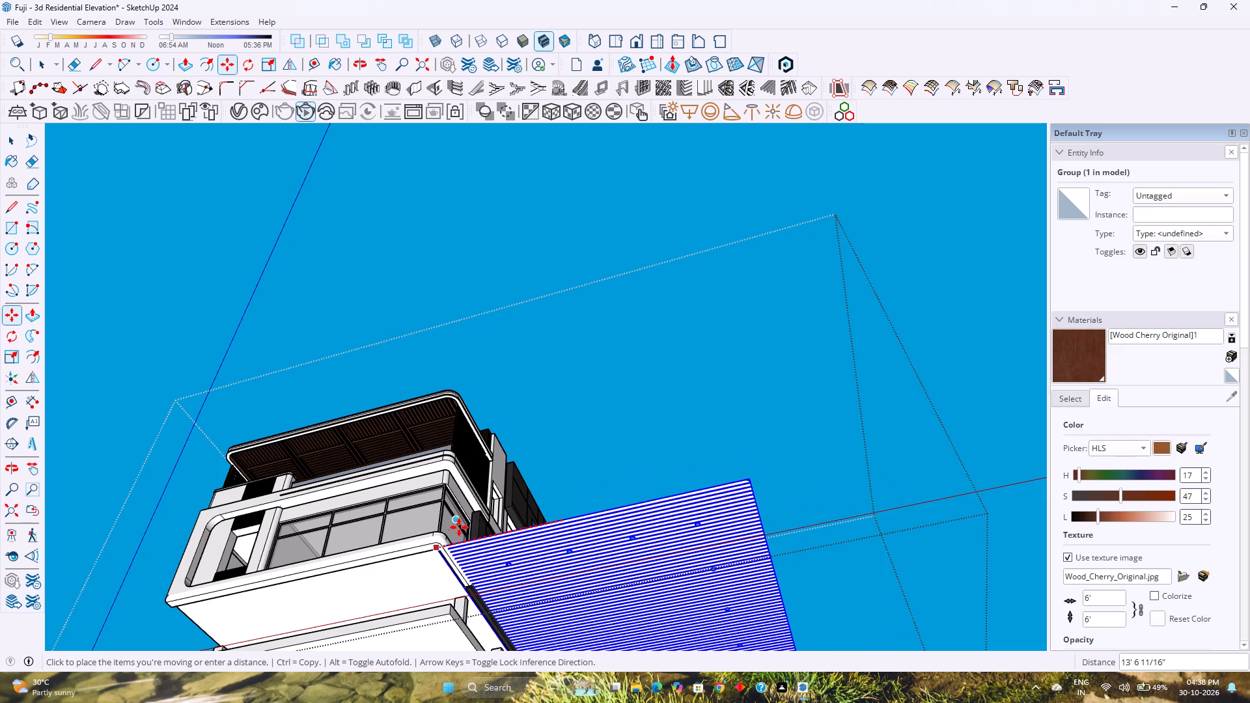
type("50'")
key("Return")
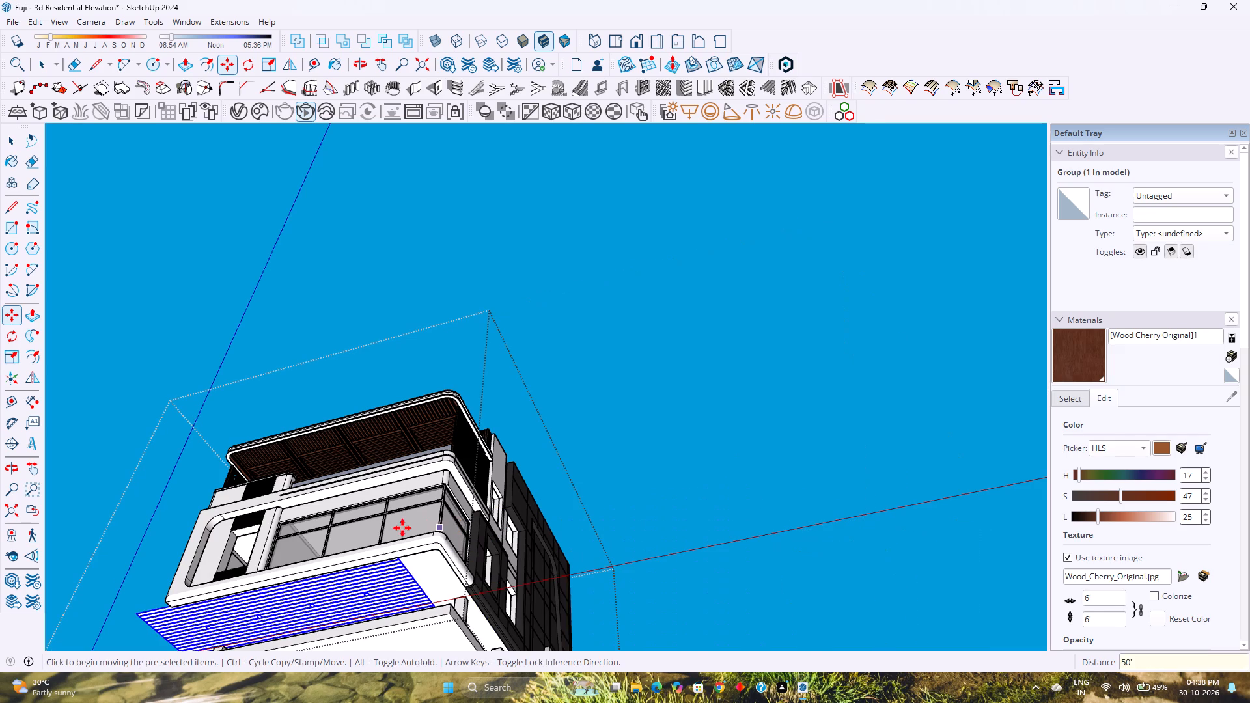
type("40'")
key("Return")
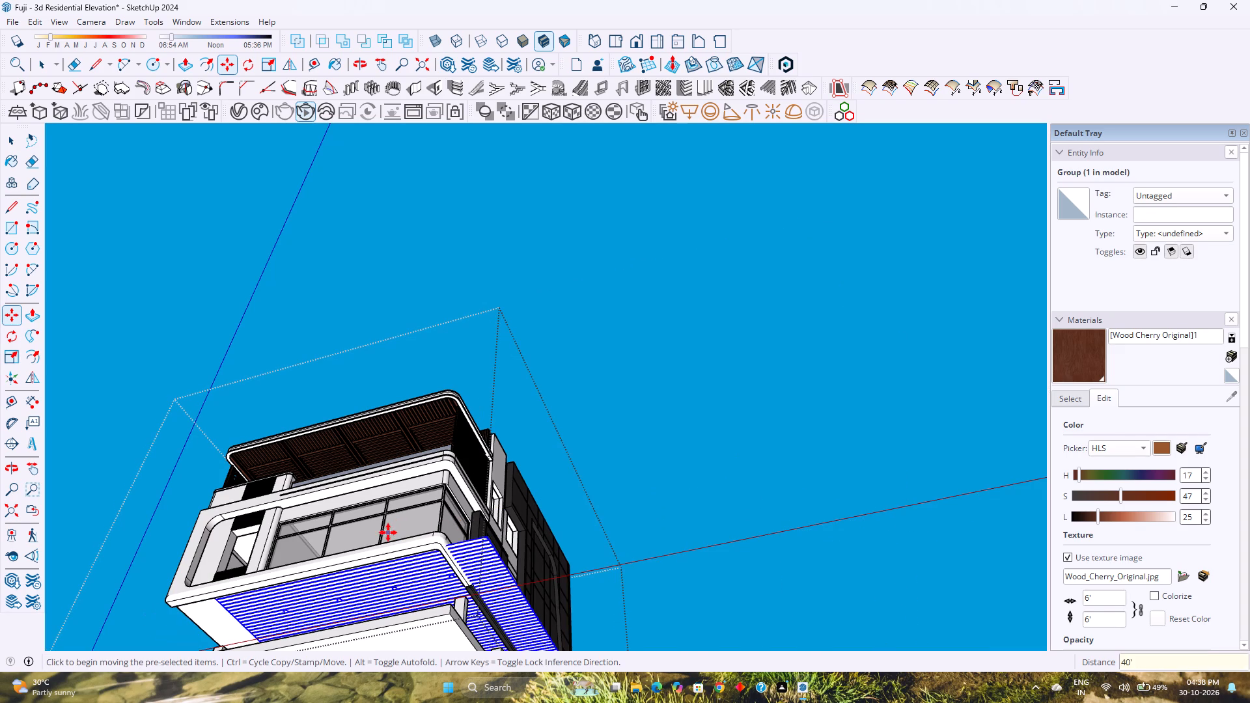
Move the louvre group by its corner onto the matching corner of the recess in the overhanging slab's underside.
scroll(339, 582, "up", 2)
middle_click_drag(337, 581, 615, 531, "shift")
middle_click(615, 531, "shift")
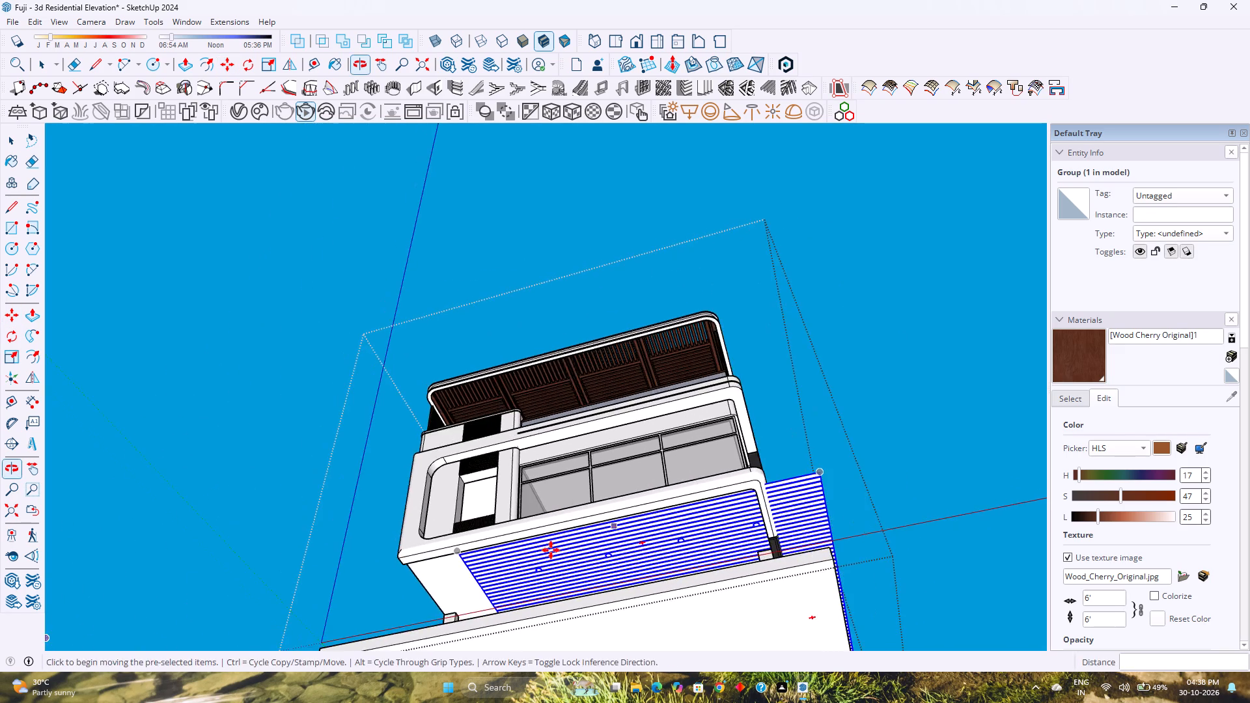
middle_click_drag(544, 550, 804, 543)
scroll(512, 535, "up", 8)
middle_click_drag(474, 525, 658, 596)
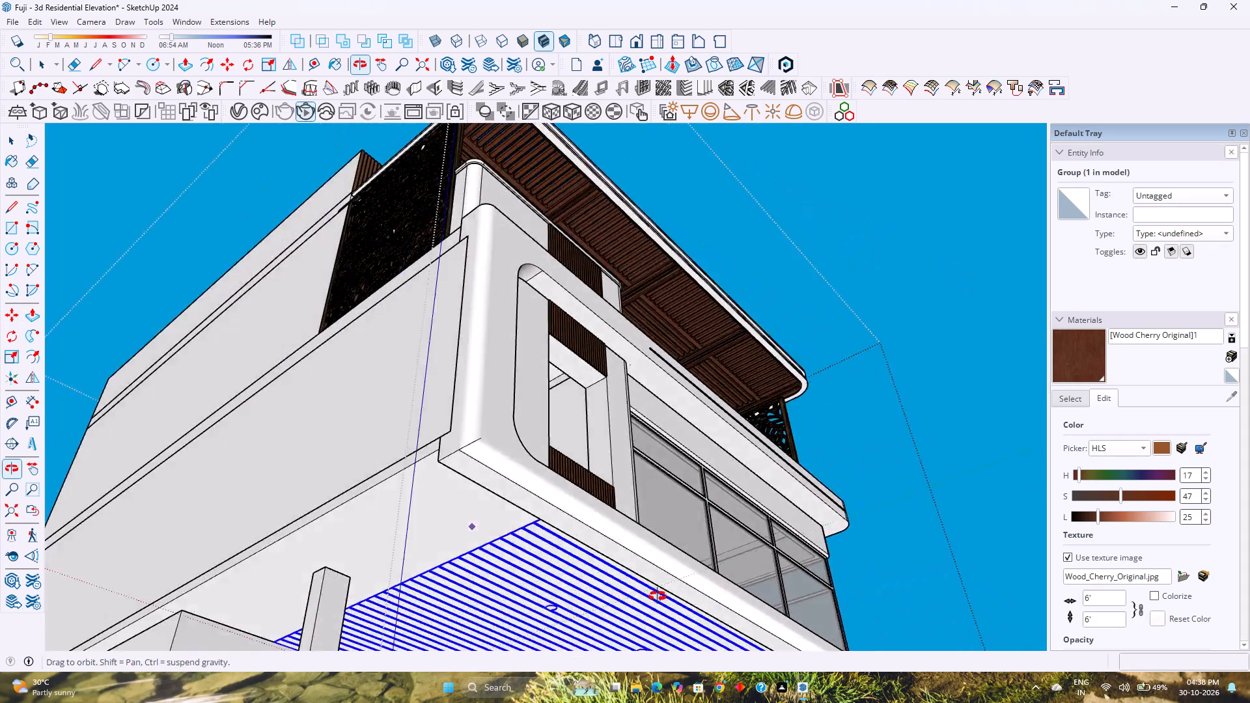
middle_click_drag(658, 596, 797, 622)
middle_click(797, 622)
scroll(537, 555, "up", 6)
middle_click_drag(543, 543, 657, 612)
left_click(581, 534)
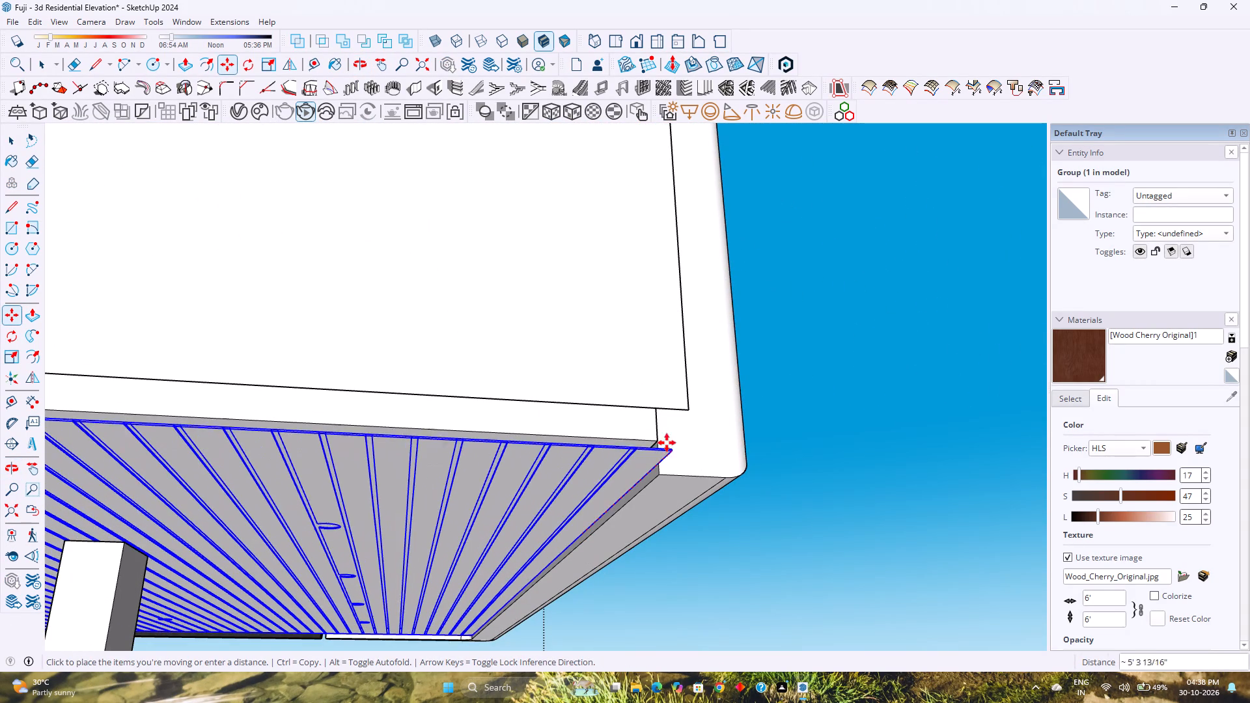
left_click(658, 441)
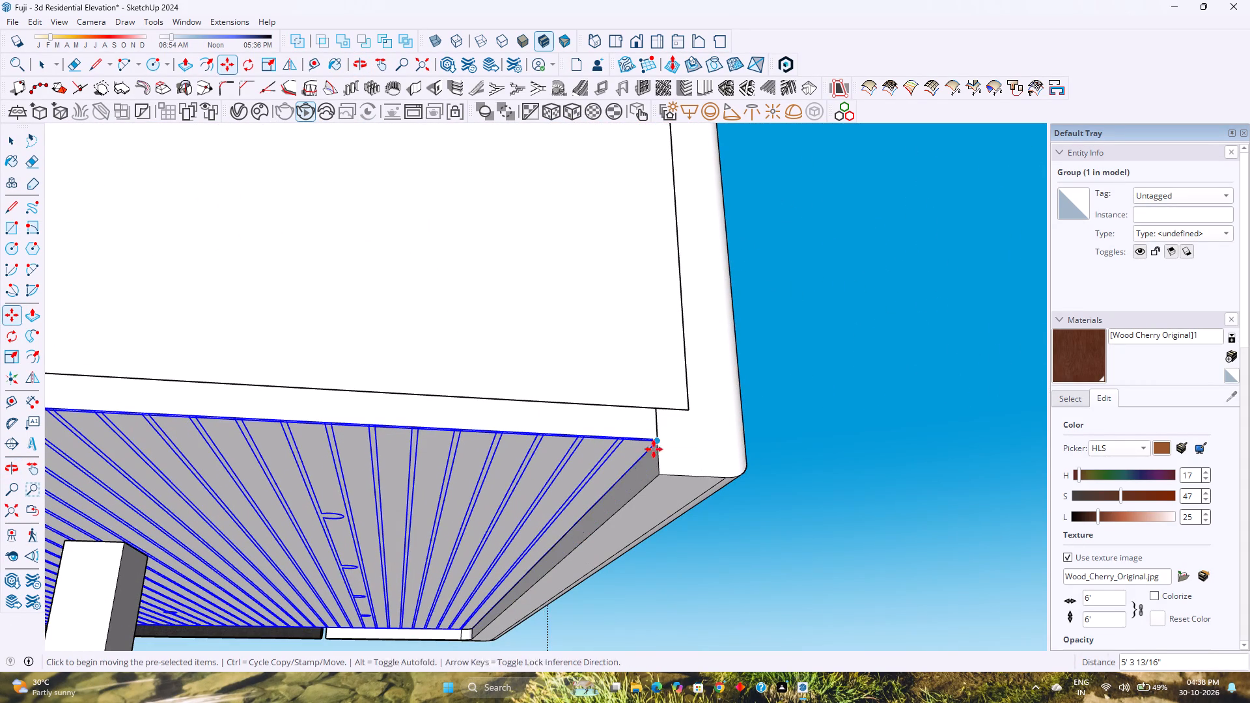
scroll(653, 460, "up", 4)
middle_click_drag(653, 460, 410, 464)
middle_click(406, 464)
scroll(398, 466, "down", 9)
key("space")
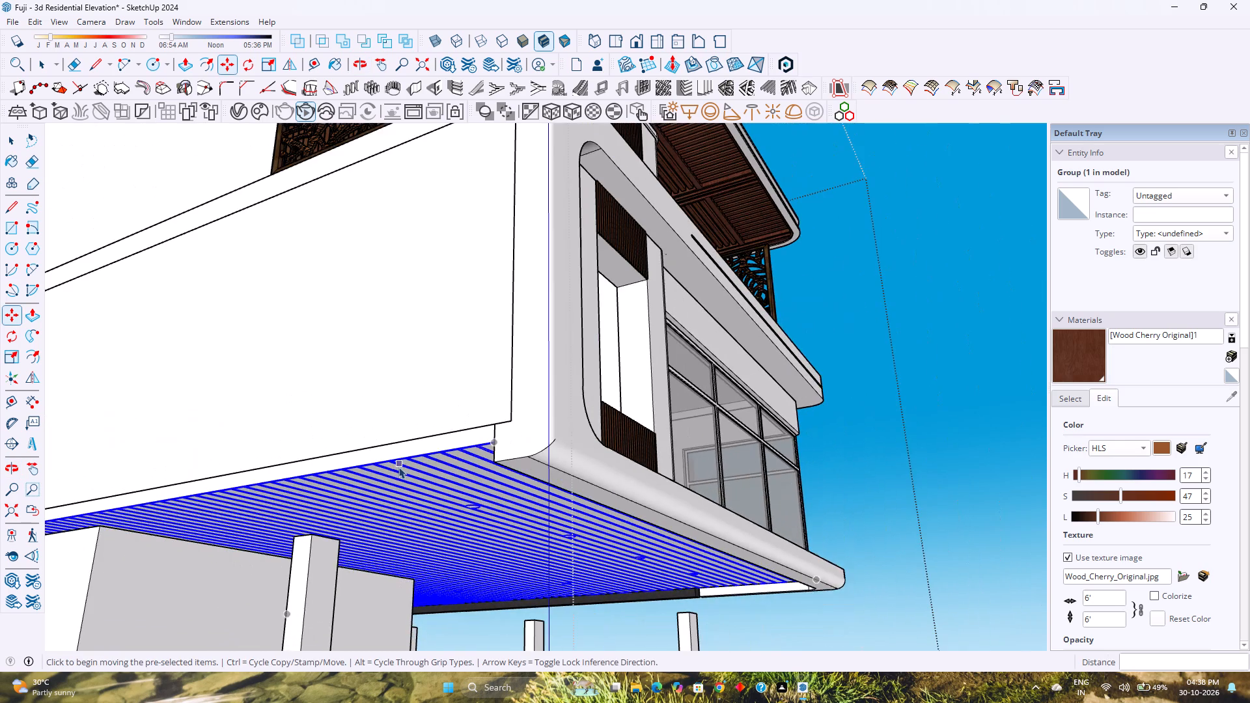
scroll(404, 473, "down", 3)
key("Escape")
Examine the louvre group and its spot-light openings beneath the overhanging slab from several sides.
scroll(408, 474, "down", 4)
middle_click_drag(437, 478, 285, 502)
middle_click(285, 502)
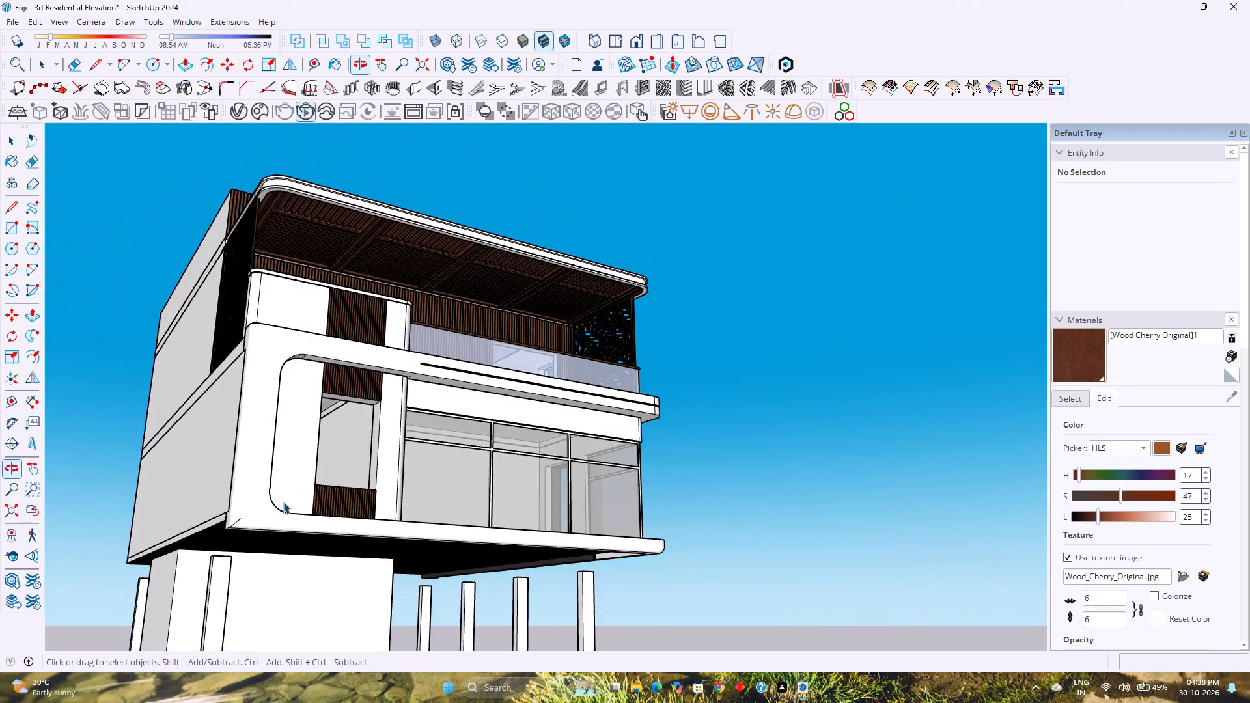
scroll(283, 501, "down", 8)
middle_click_drag(285, 501, 361, 458)
middle_click_drag(441, 491, 213, 497)
middle_click(212, 497)
scroll(519, 523, "up", 13)
middle_click_drag(483, 497, 513, 469)
left_click(593, 402)
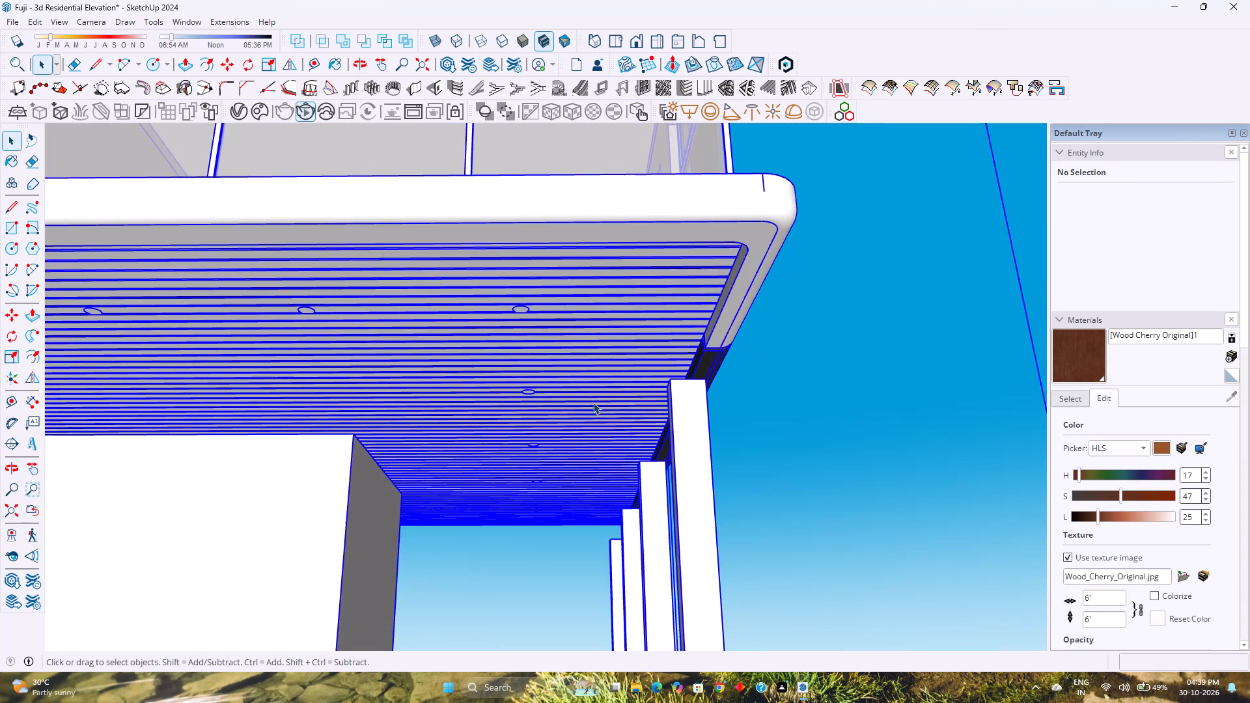
scroll(568, 374, "up", 5)
scroll(542, 297, "up", 1)
double_click(541, 292)
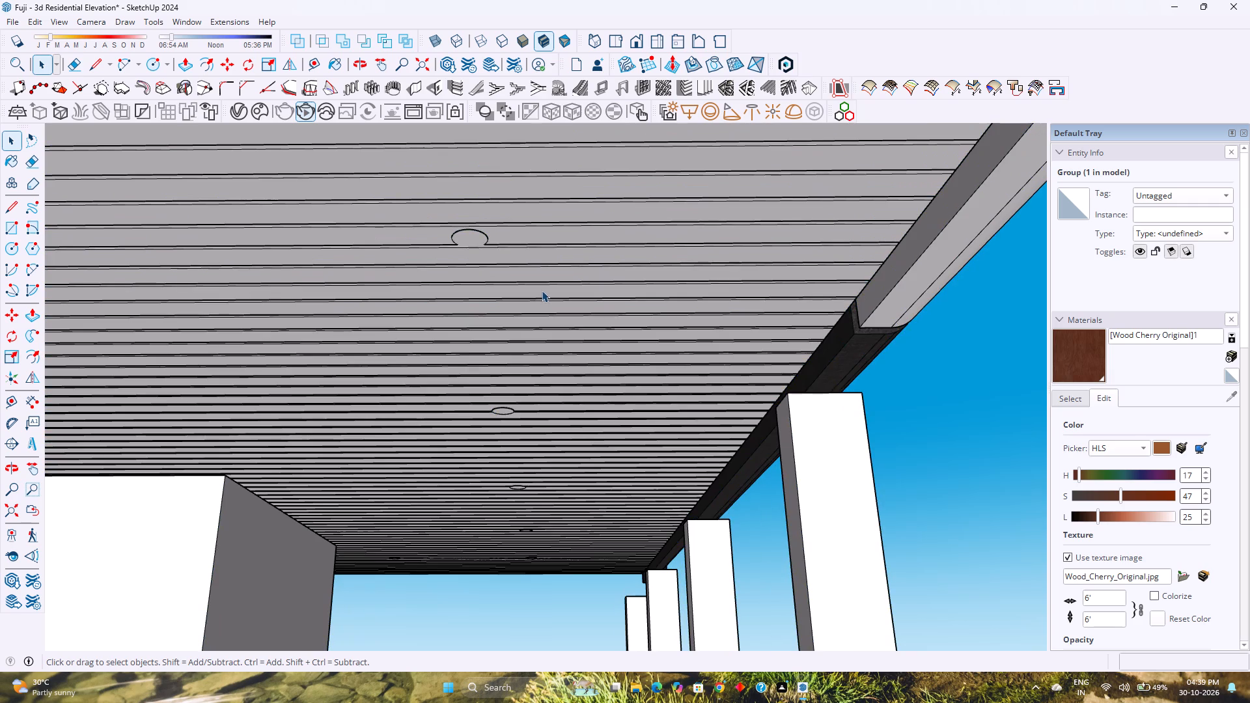
middle_click_drag(639, 268, 806, 301)
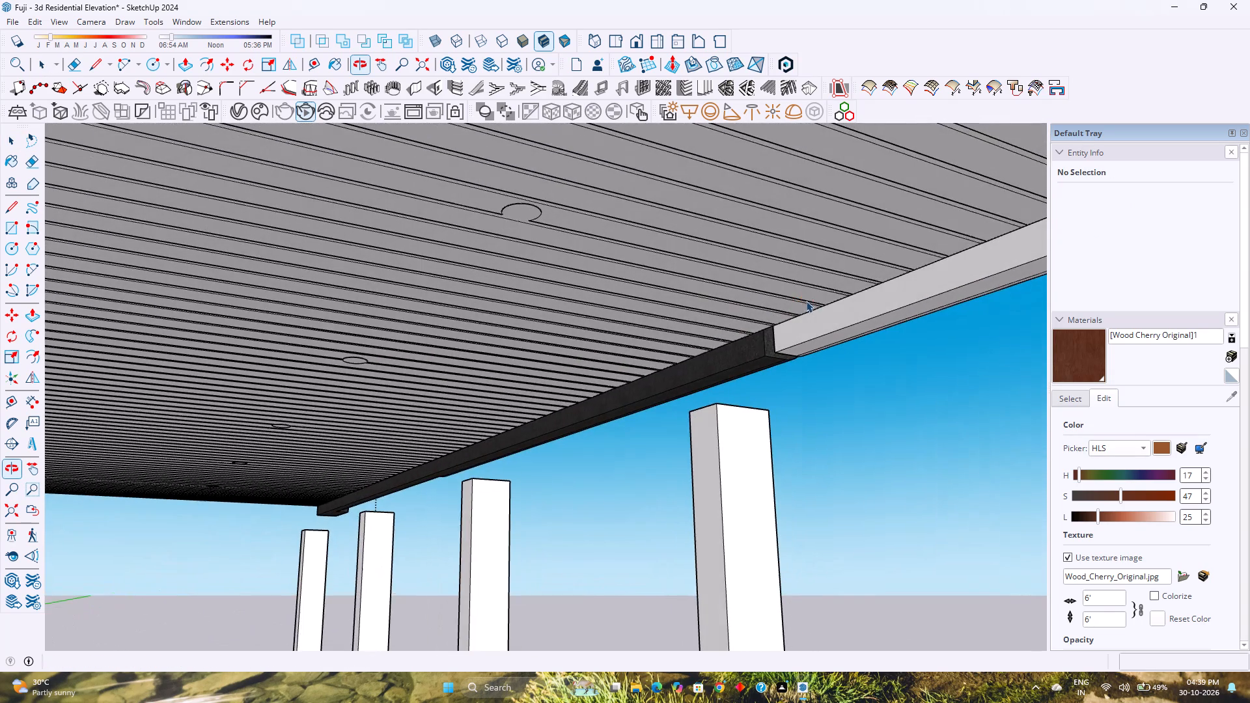
middle_click(806, 301)
scroll(690, 311, "down", 9)
middle_click_drag(510, 324, 695, 413, "shift")
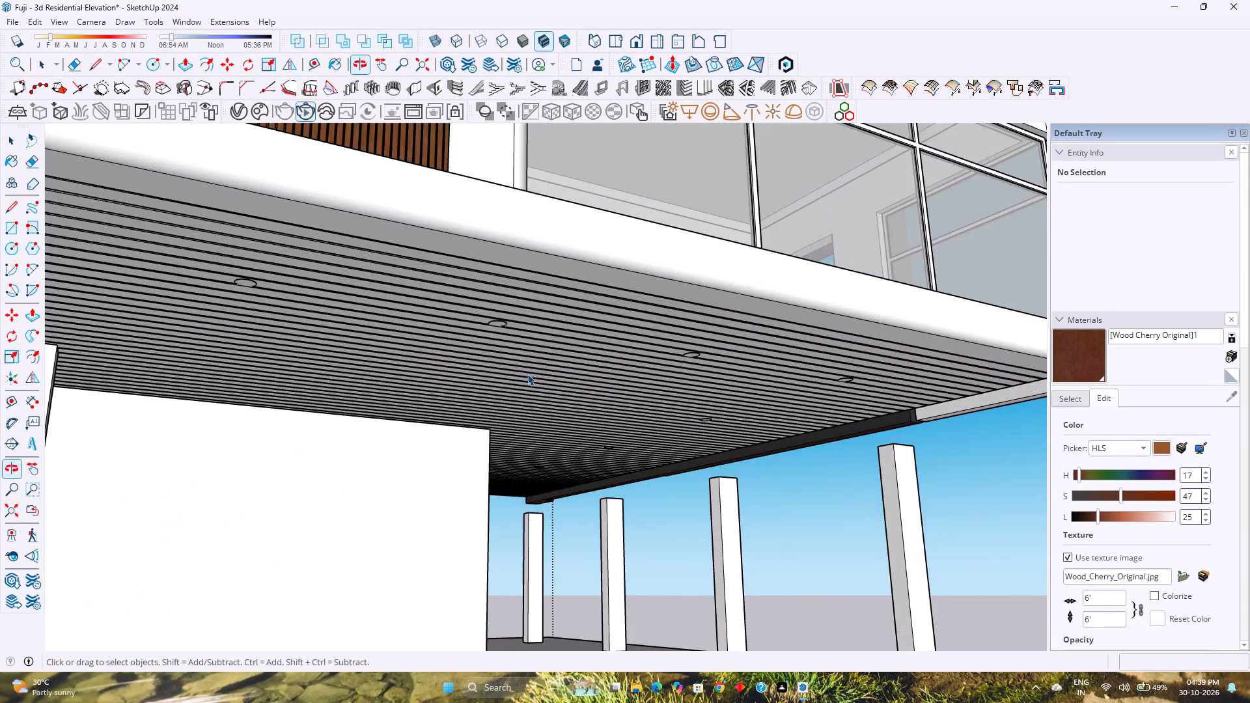
middle_click_drag(476, 360, 765, 432)
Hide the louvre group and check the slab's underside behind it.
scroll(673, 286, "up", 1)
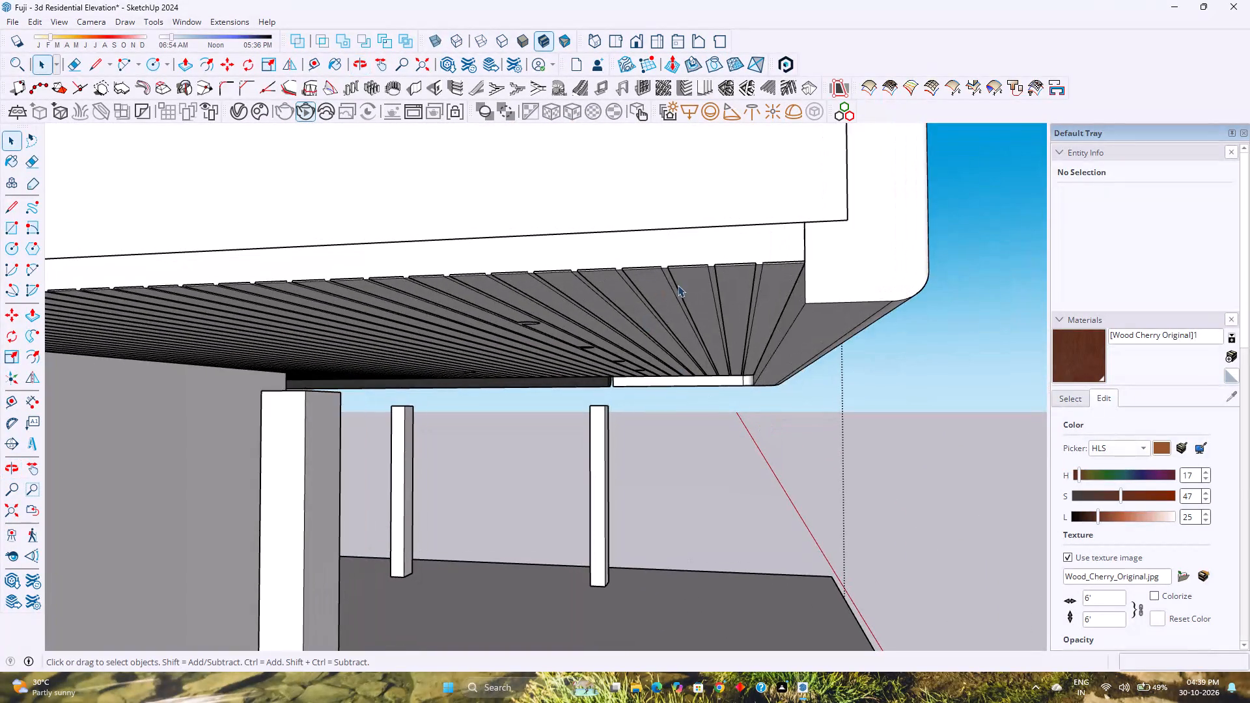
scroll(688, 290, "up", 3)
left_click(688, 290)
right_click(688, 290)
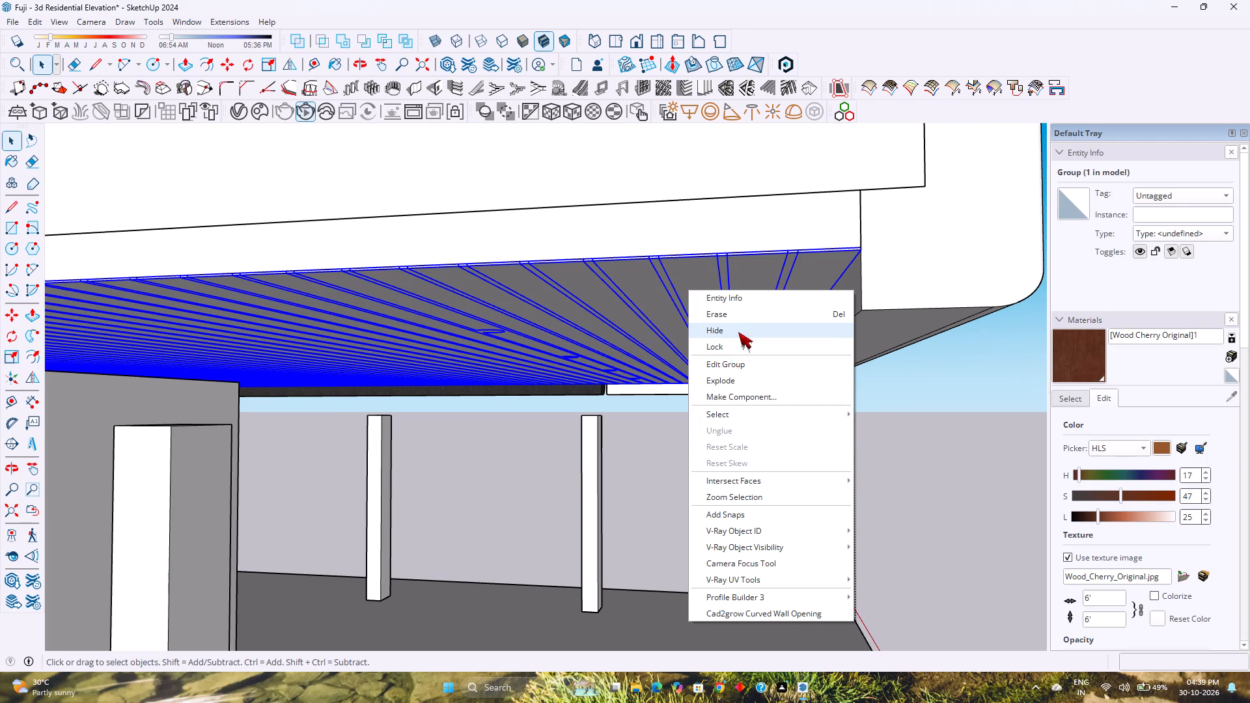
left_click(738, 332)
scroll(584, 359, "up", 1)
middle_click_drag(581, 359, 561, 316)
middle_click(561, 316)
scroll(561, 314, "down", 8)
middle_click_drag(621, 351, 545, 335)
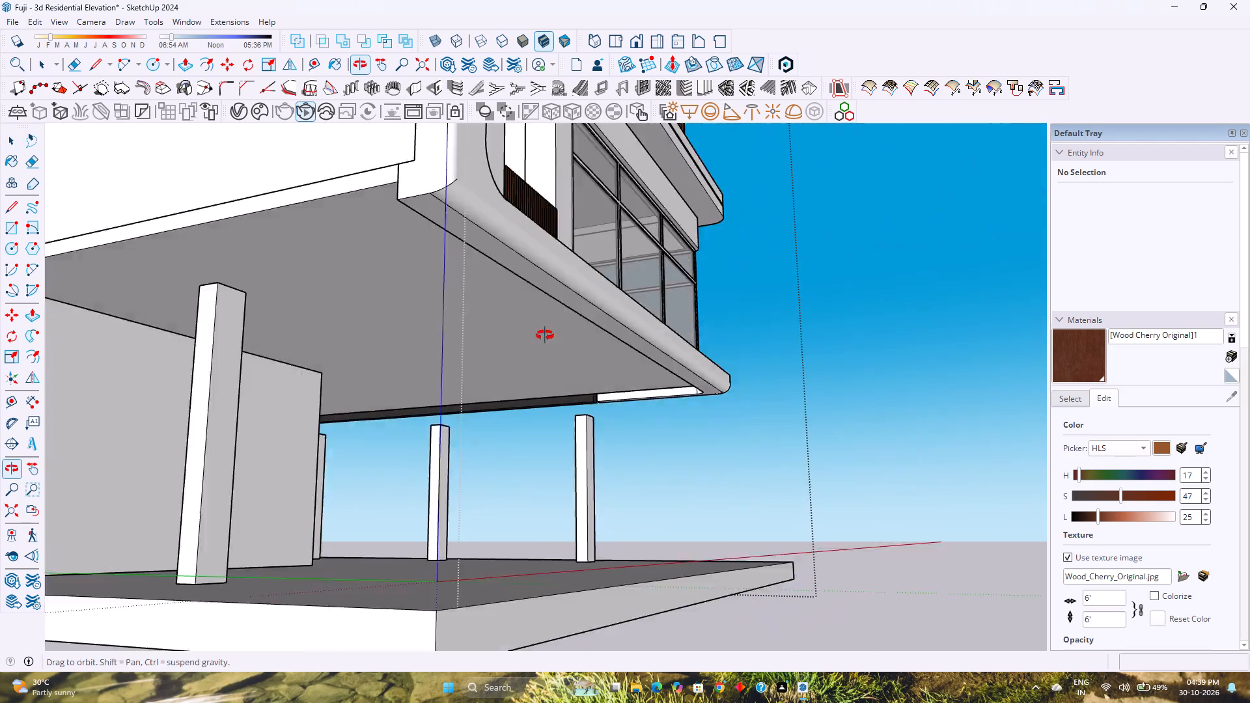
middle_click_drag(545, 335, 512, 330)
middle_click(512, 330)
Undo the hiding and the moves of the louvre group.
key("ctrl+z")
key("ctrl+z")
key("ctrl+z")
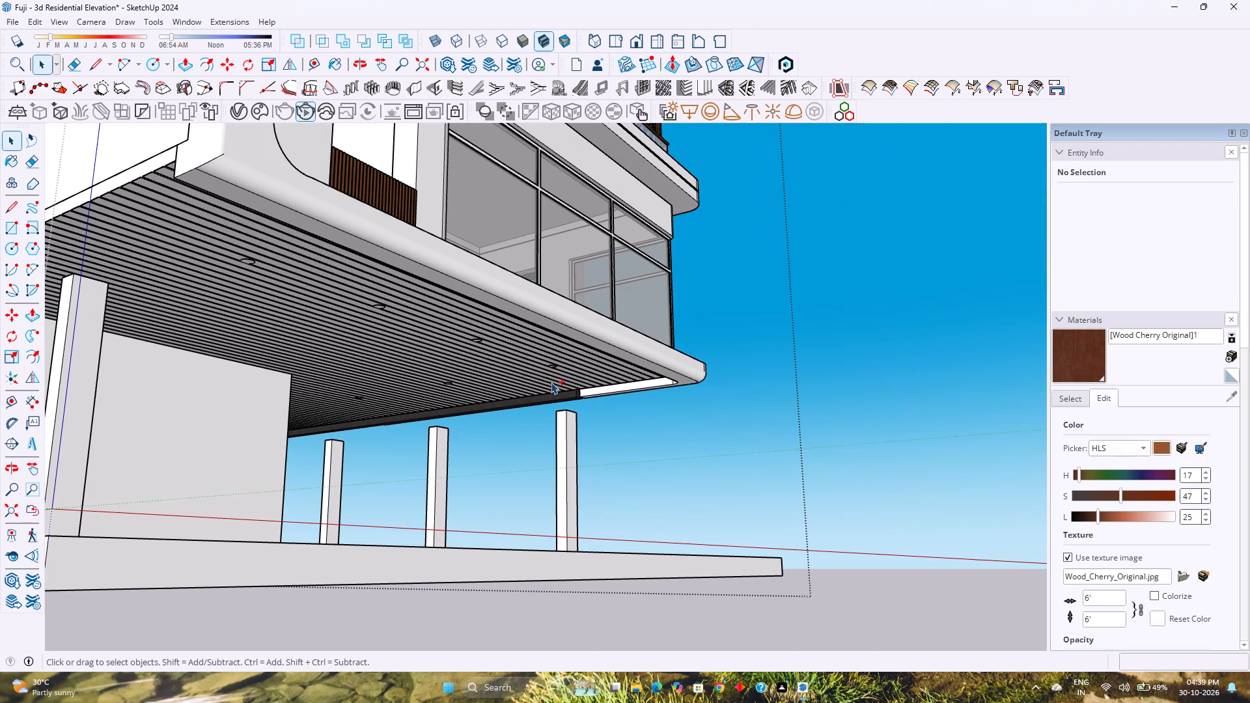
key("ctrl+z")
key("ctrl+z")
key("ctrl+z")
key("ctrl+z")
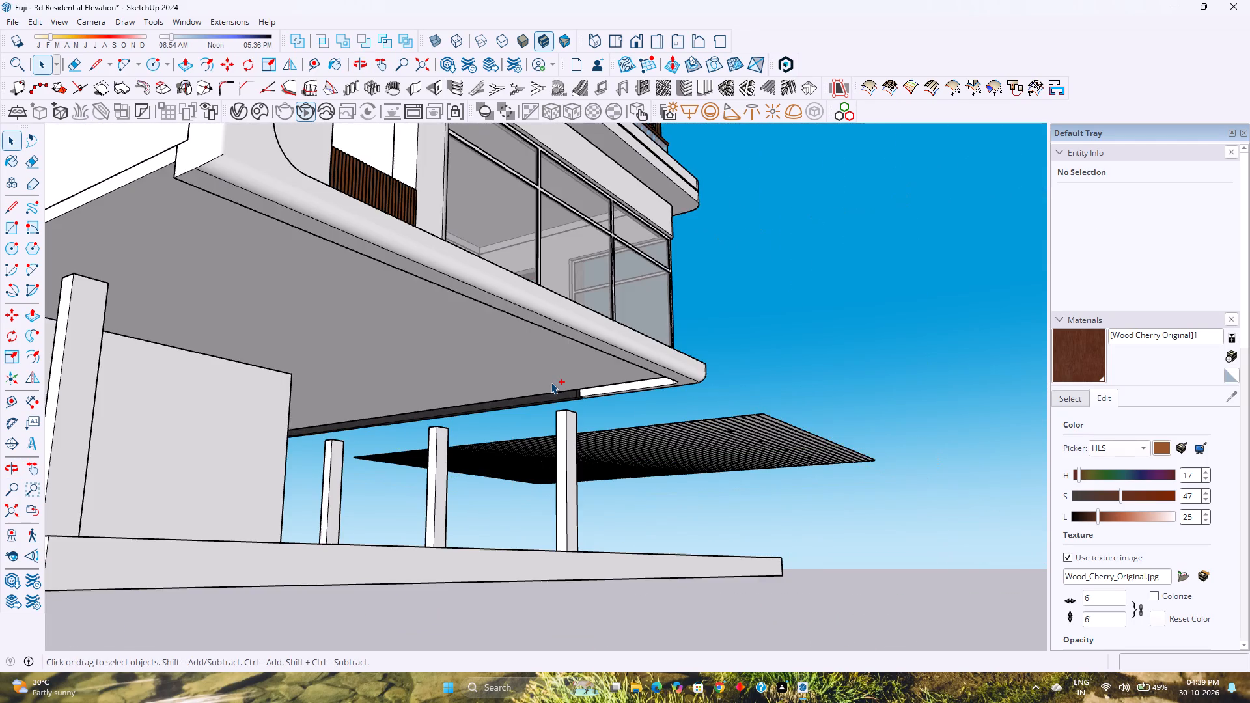
Undo the earlier deletions and opening edits until the spot lights and guide lines under the slab are restored.
key("ctrl+z")
key("ctrl+z")
key("ctrl+z")
key("ctrl+z")
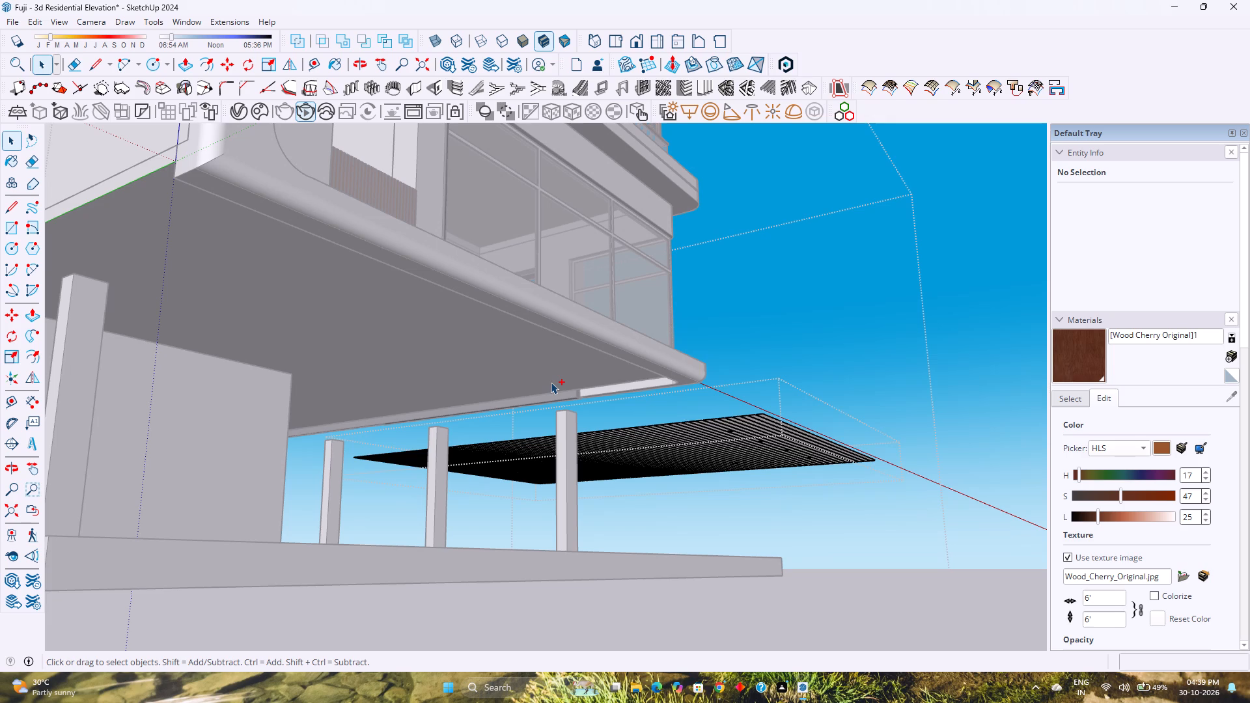
key("ctrl+z")
key("ctrl+z")
key("ctrl+z")
key("ctrl+z")
key("ctrl+z")
key("ctrl+z")
key("ctrl+z")
key("ctrl+z")
key("ctrl+z")
key("ctrl+z")
key("ctrl+z")
key("ctrl+z")
key("ctrl+z")
key("ctrl+z")
key("ctrl+z")
key("ctrl+z")
key("ctrl+z")
key("ctrl+z")
key("ctrl+z")
key("ctrl+z")
key("ctrl+z")
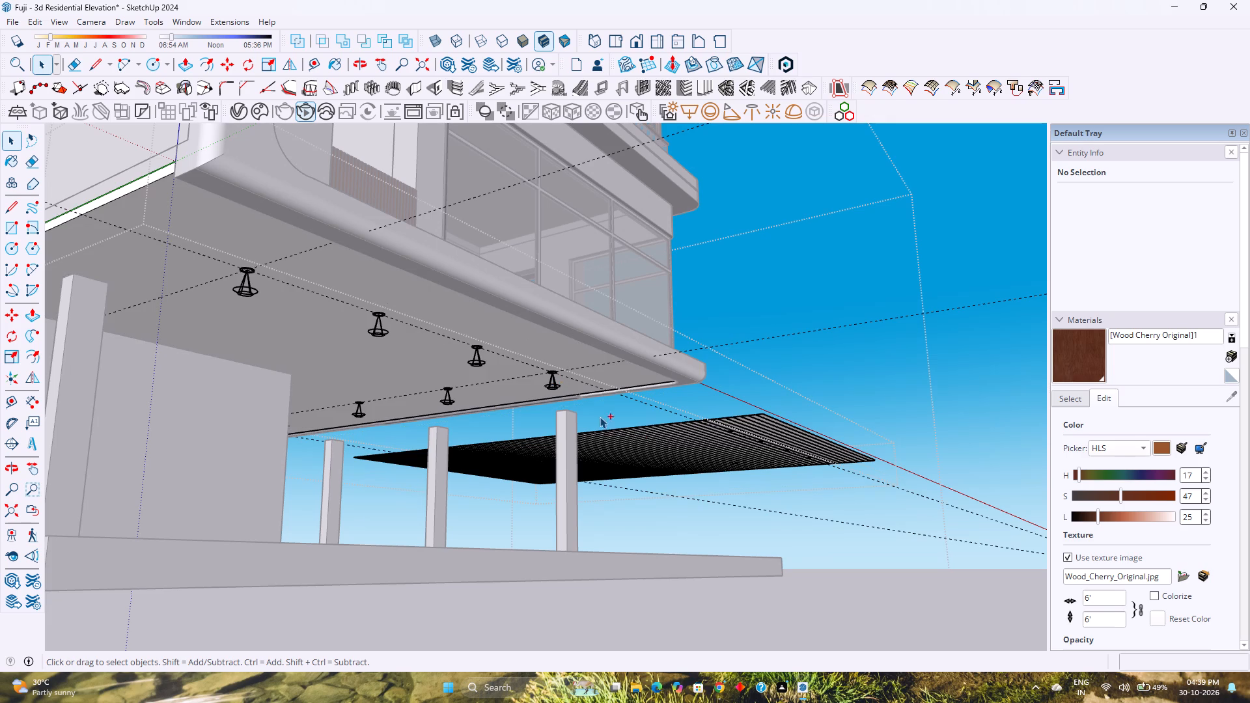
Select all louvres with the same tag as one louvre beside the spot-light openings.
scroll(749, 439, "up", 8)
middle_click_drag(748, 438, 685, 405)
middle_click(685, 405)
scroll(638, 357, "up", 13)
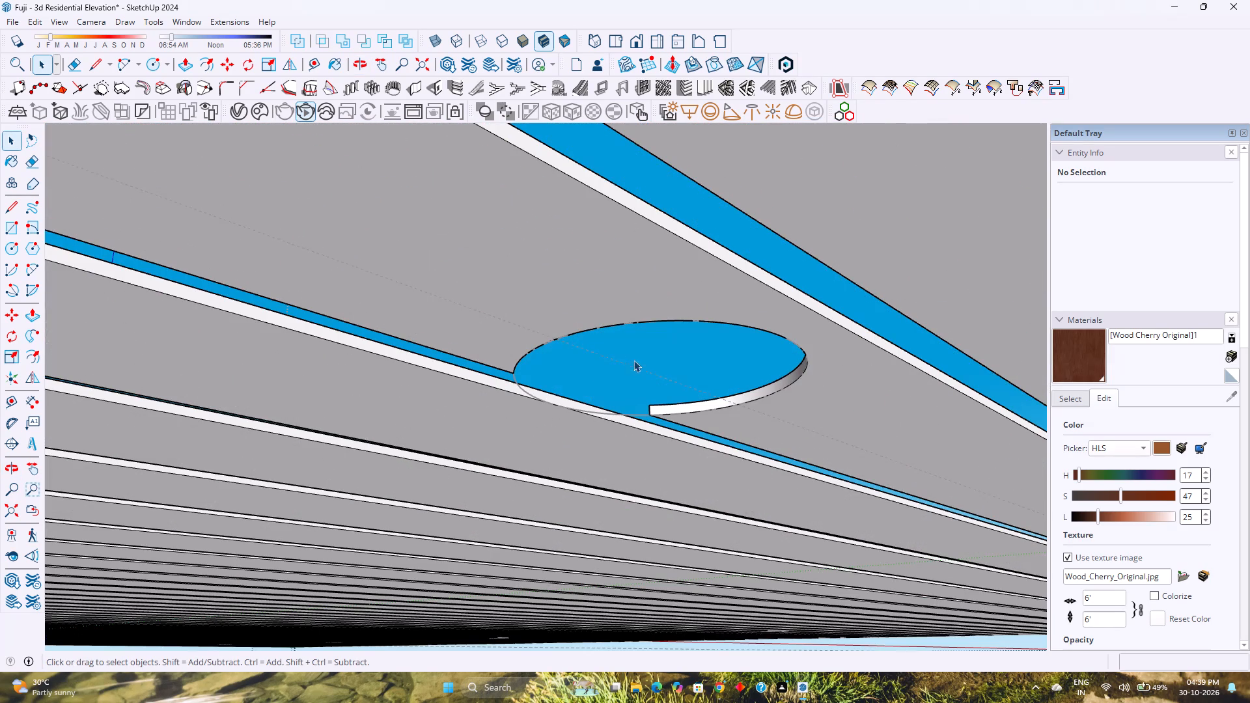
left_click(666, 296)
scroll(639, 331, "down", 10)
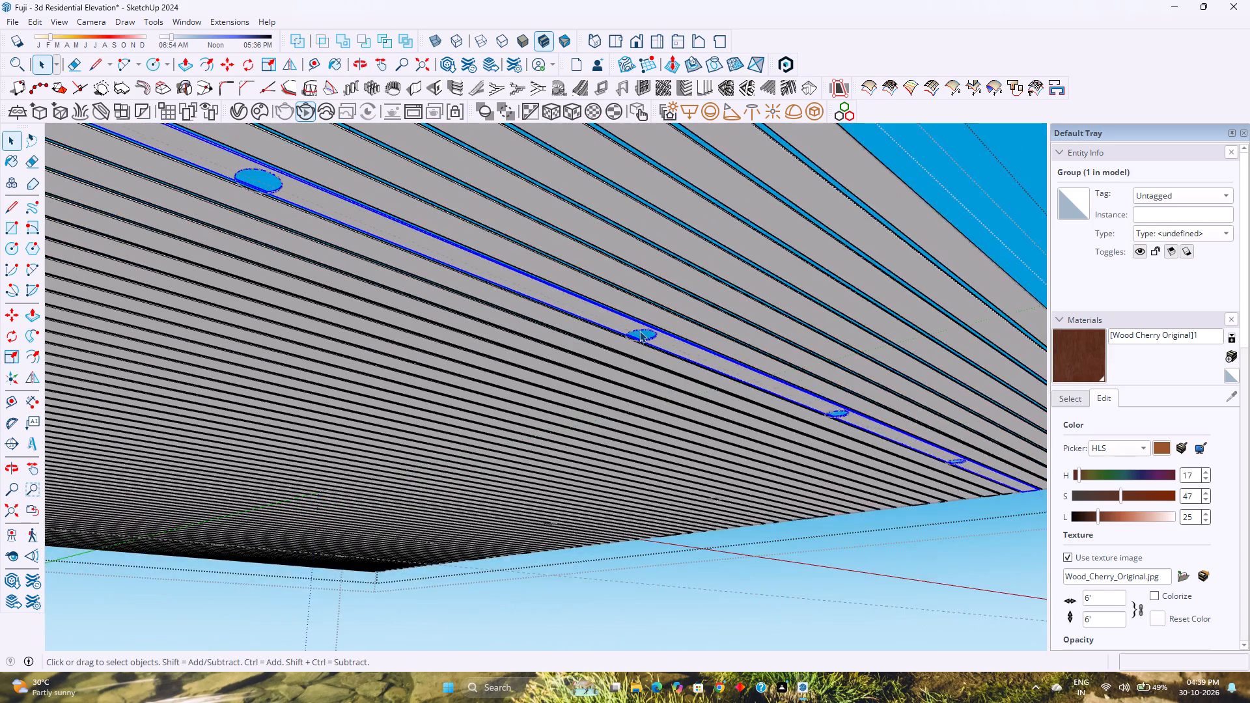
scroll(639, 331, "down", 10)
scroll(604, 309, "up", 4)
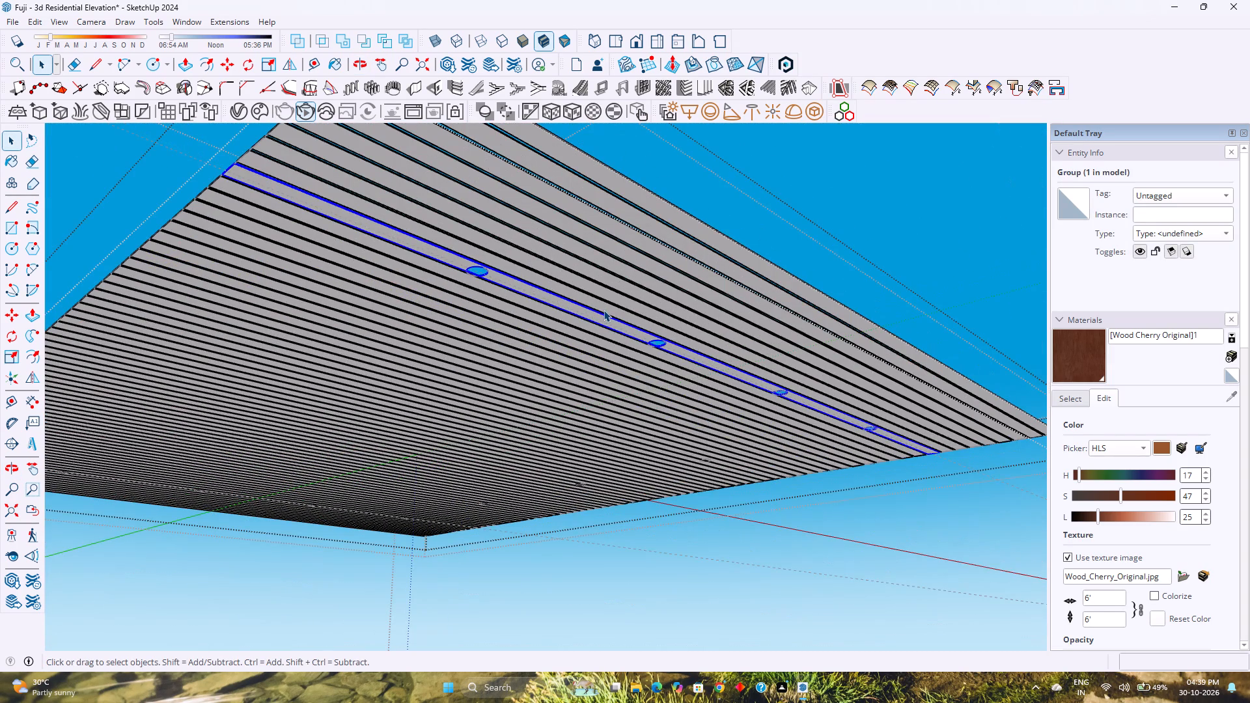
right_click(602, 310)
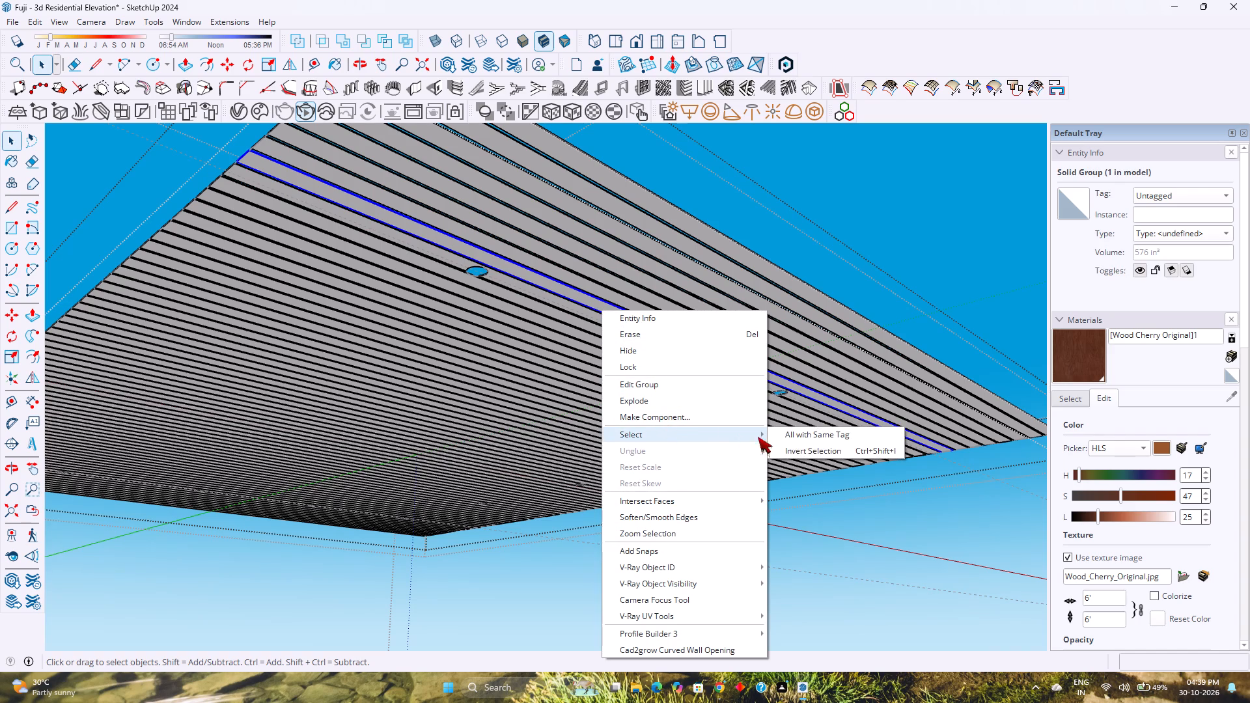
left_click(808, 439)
Examine the edges and outline circle of one spot-light opening up close and clear the selection.
scroll(515, 268, "up", 6)
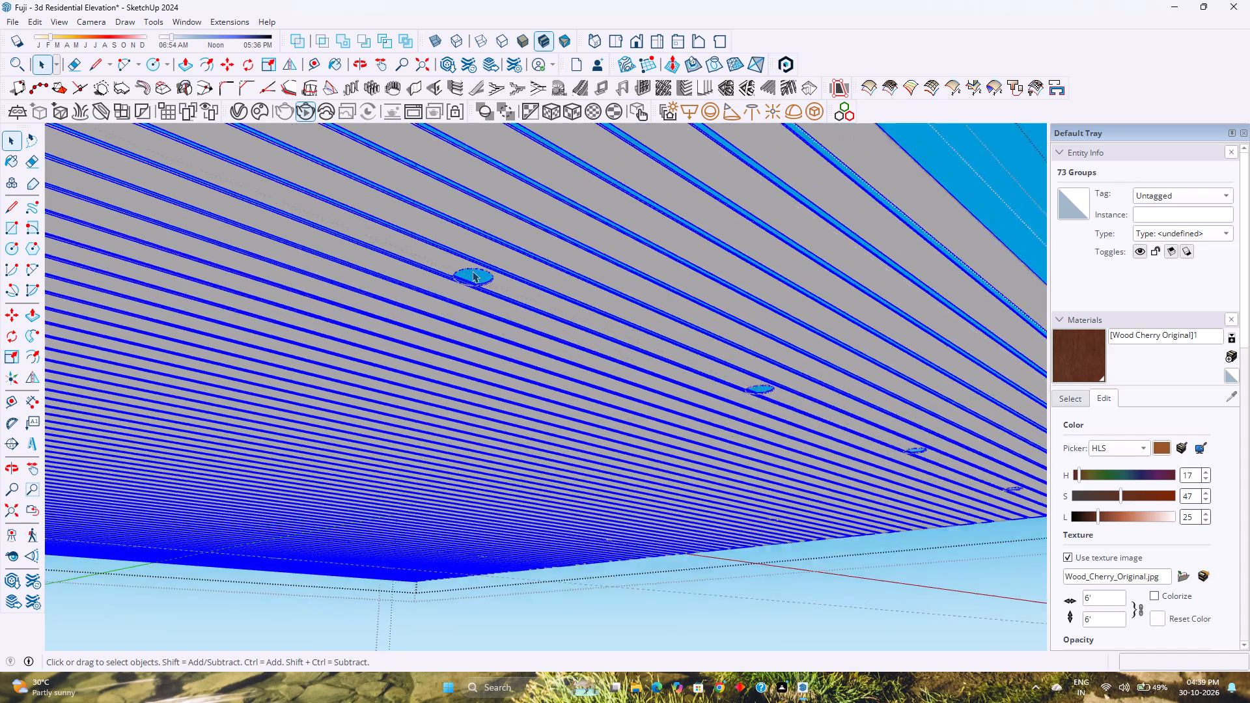
scroll(472, 271, "up", 7)
scroll(480, 294, "down", 4)
scroll(480, 351, "up", 1)
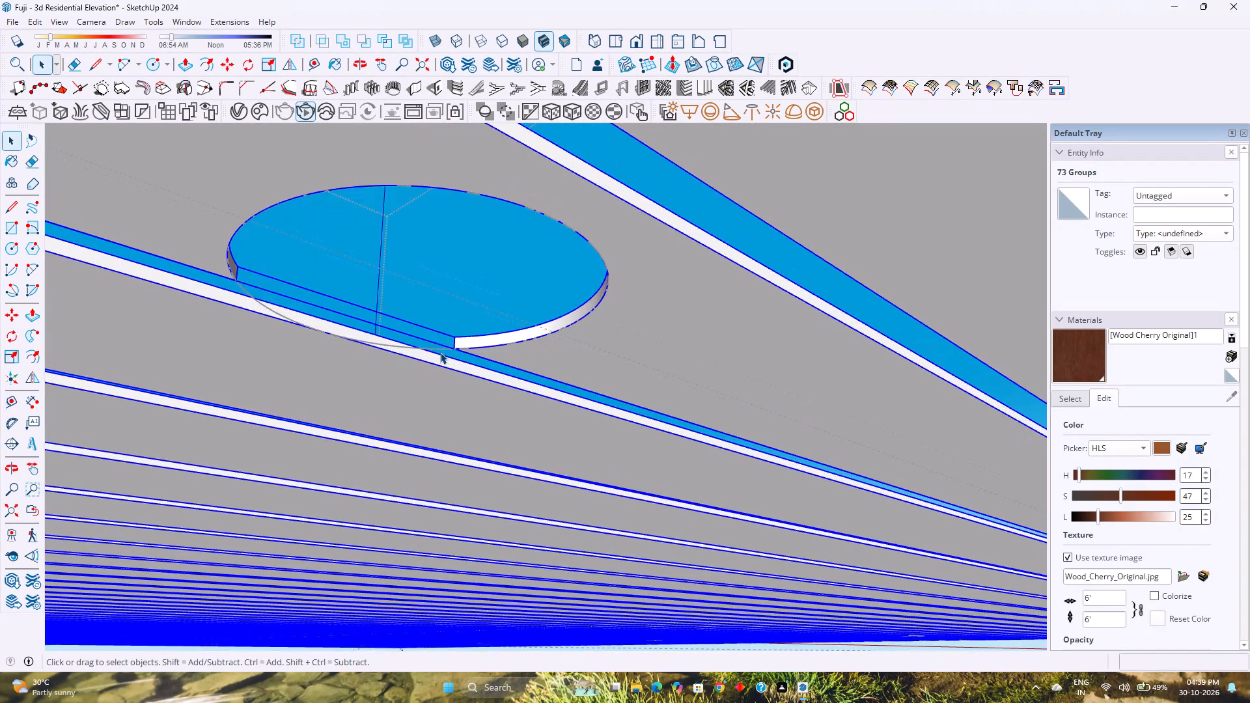
left_click(440, 351)
left_click(440, 350)
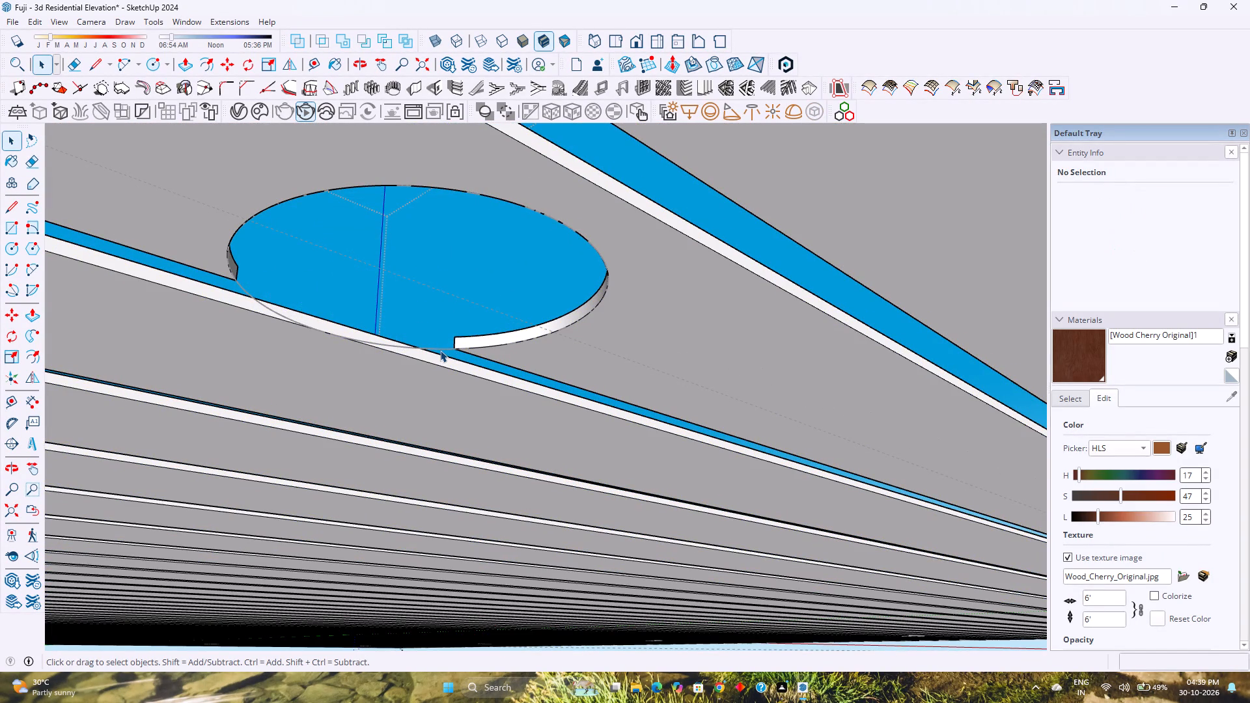
key("Escape")
scroll(440, 350, "down", 20)
scroll(440, 350, "down", 8)
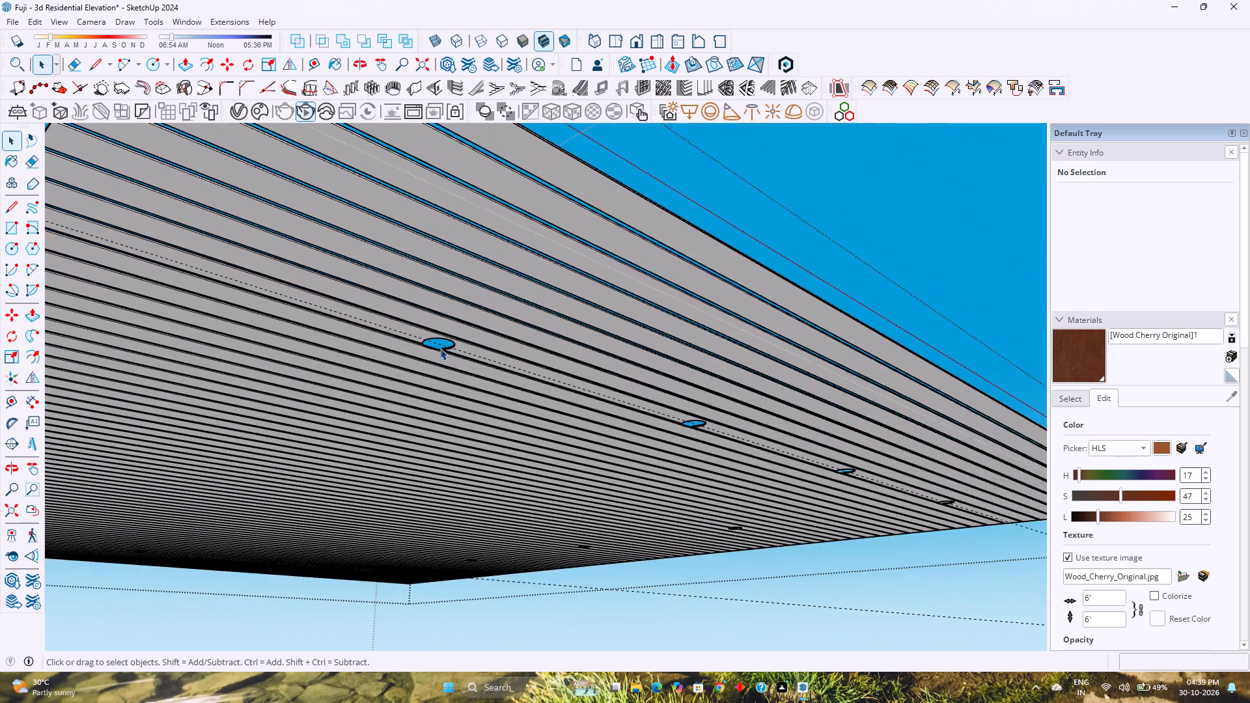
Move the louvre group by its corner from beside the building onto the matching corner of the slab's underside.
scroll(440, 348, "down", 17)
left_click(437, 323)
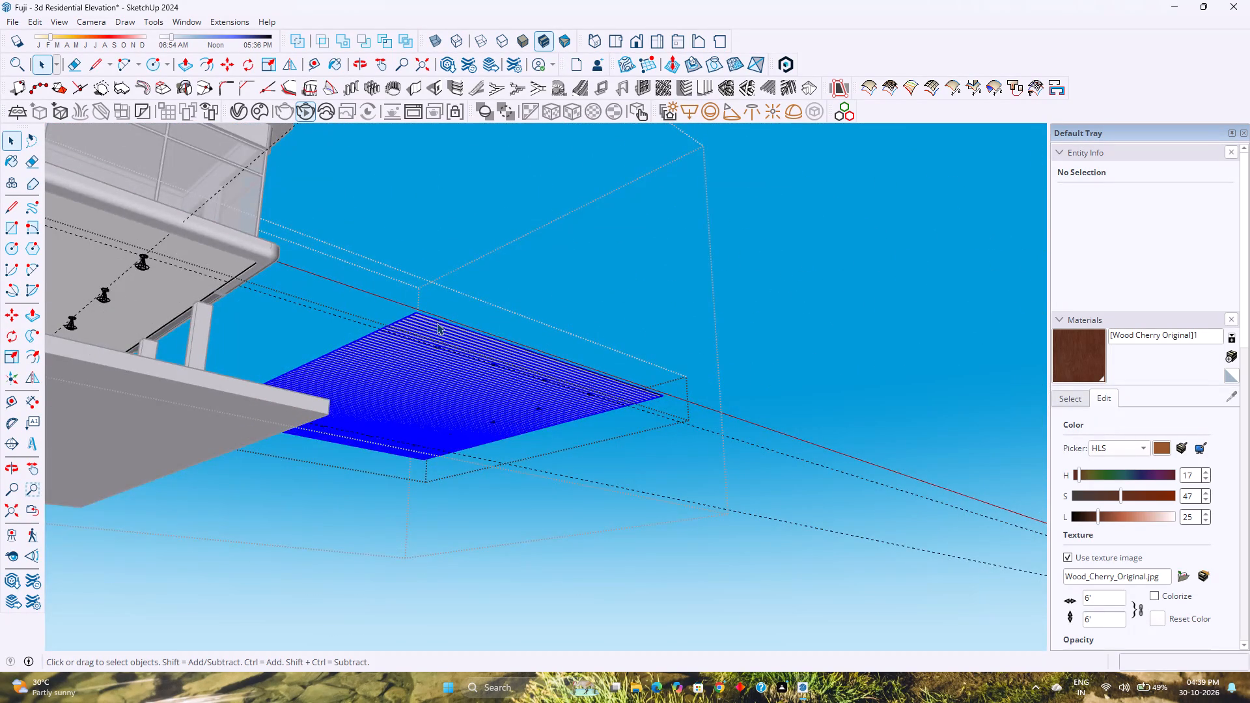
scroll(437, 323, "up", 4)
key("m")
scroll(397, 295, "up", 9)
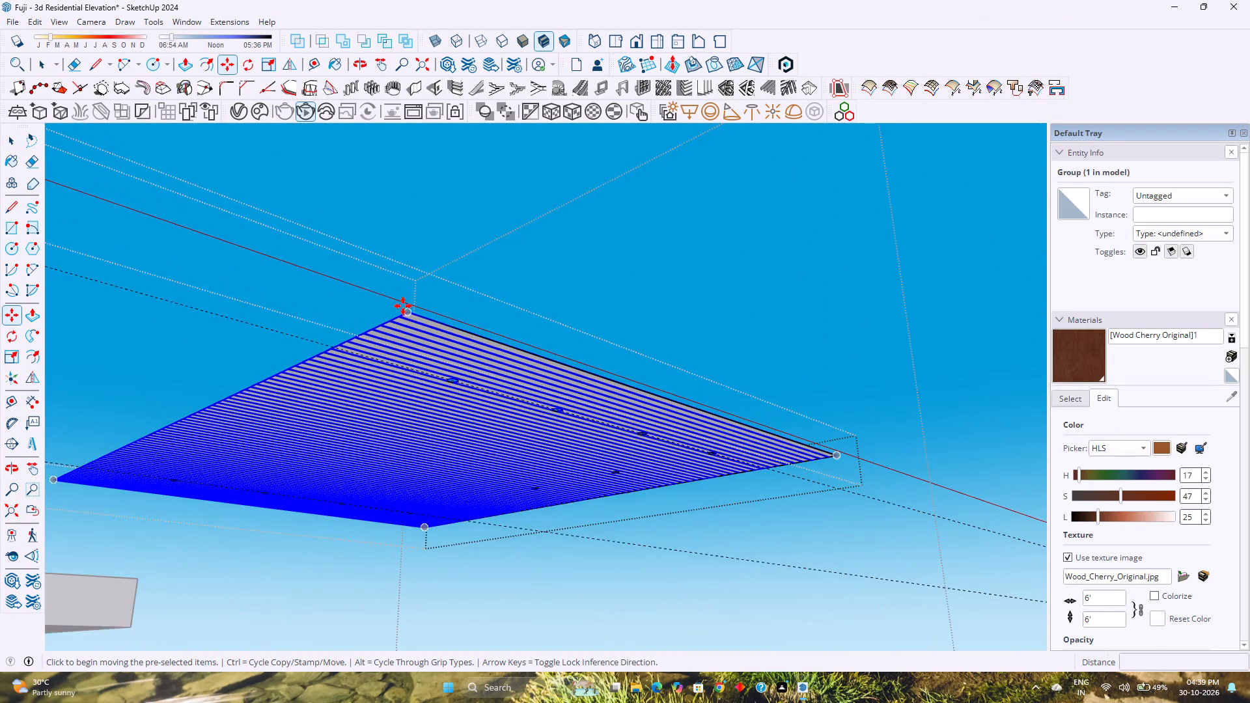
scroll(403, 306, "up", 2)
left_click(409, 310)
scroll(349, 314, "down", 6)
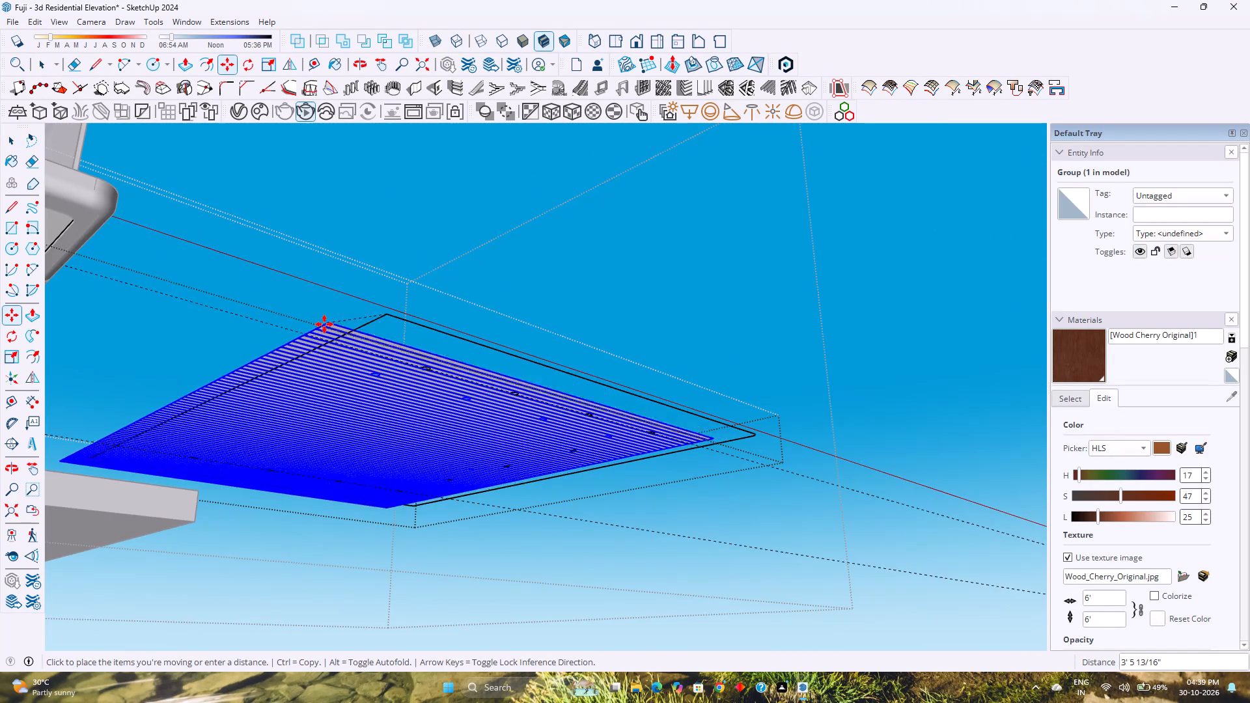
scroll(324, 324, "down", 12)
middle_click_drag(303, 323, 618, 469, "shift")
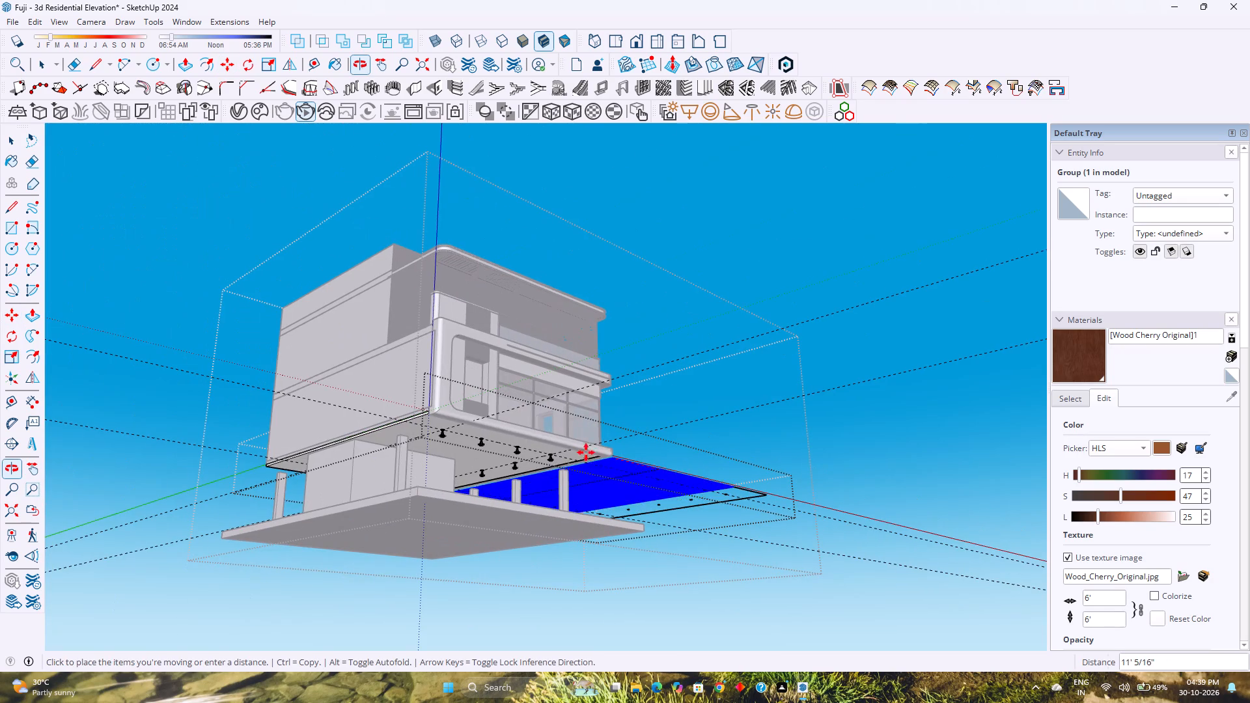
scroll(424, 424, "up", 9)
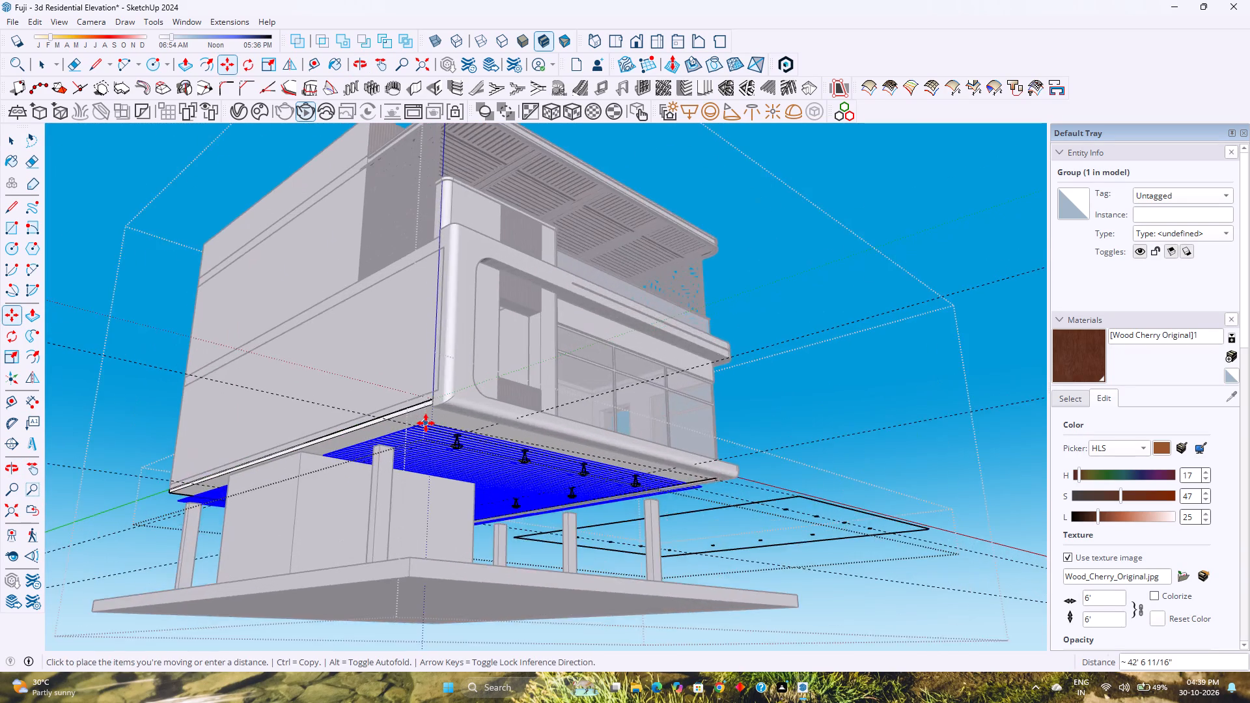
scroll(426, 423, "up", 7)
middle_click_drag(426, 423, 638, 402)
scroll(522, 389, "up", 3)
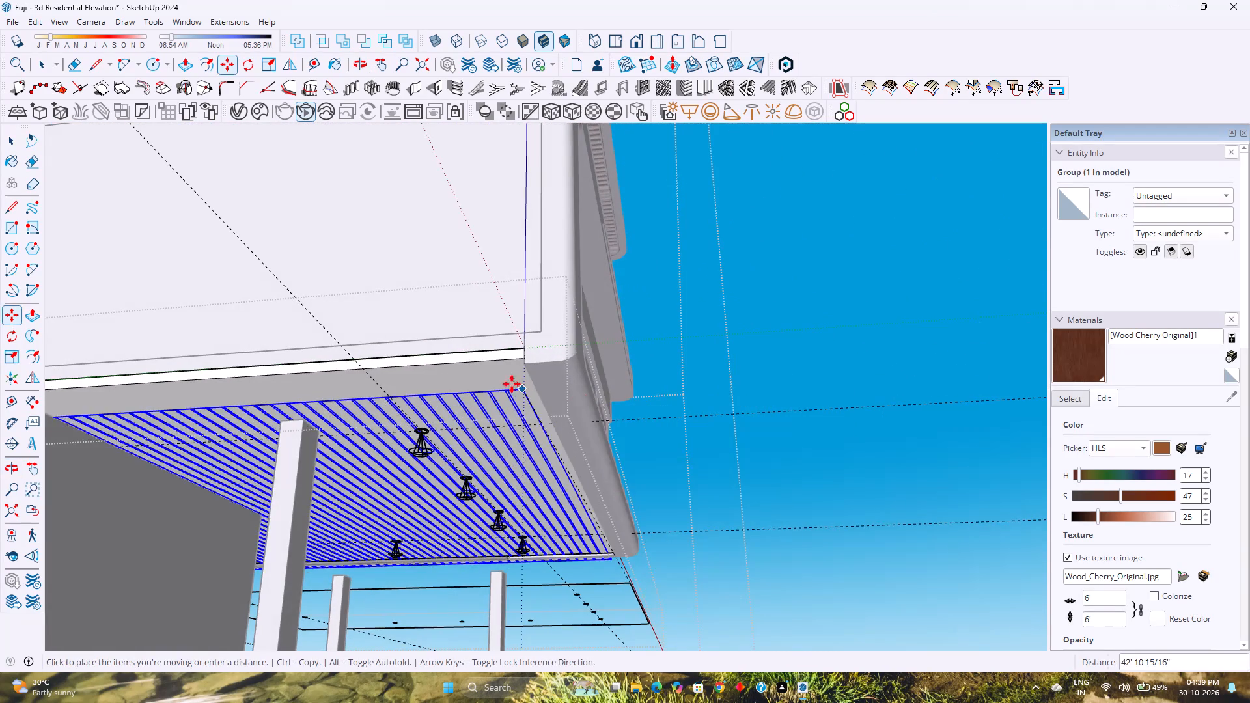
scroll(512, 384, "up", 9)
middle_click_drag(510, 377, 660, 396)
scroll(660, 396, "up", 1)
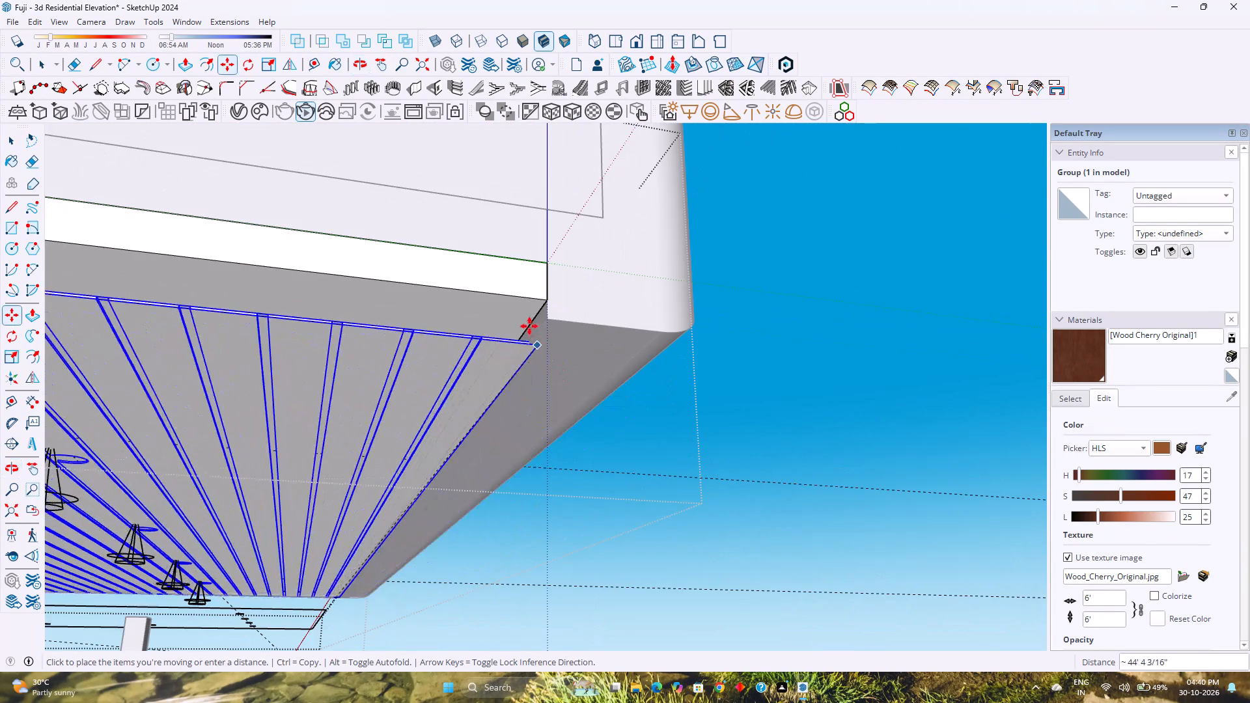
left_click(547, 303)
Lower the louvre group by its own thickness so its top corner meets the slab's bottom corner.
scroll(535, 317, "up", 2)
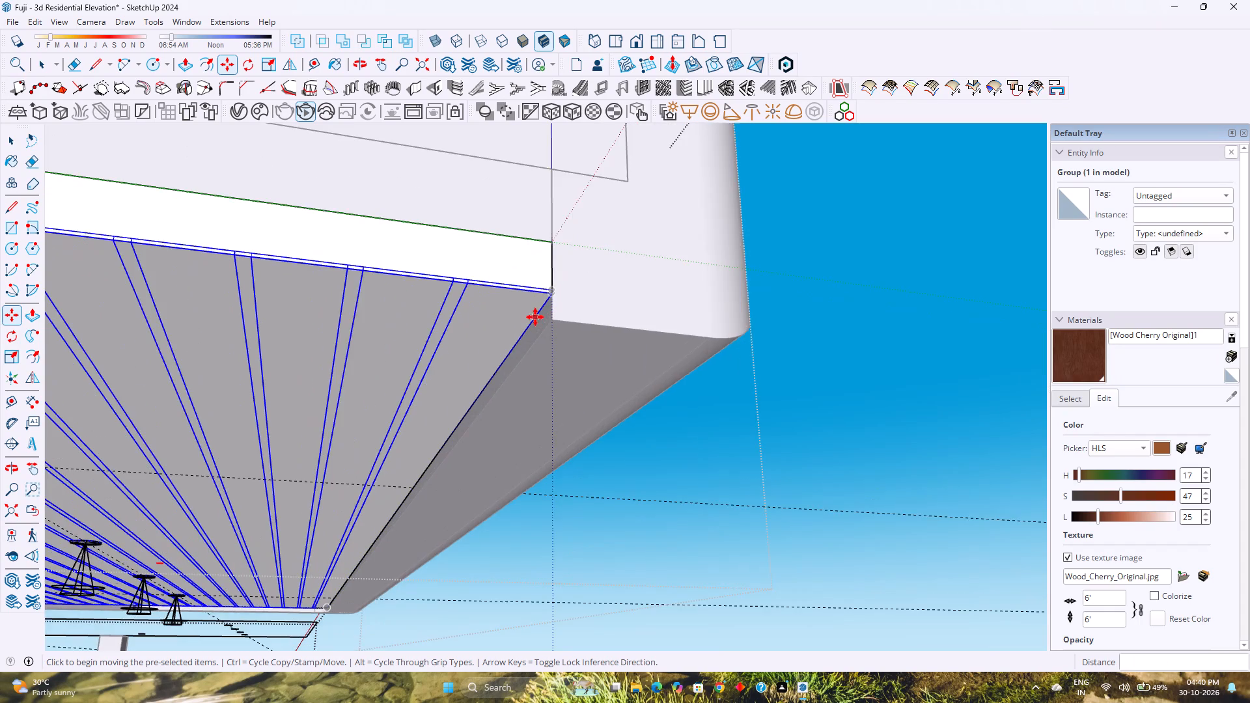
scroll(535, 317, "up", 13)
left_click(558, 277)
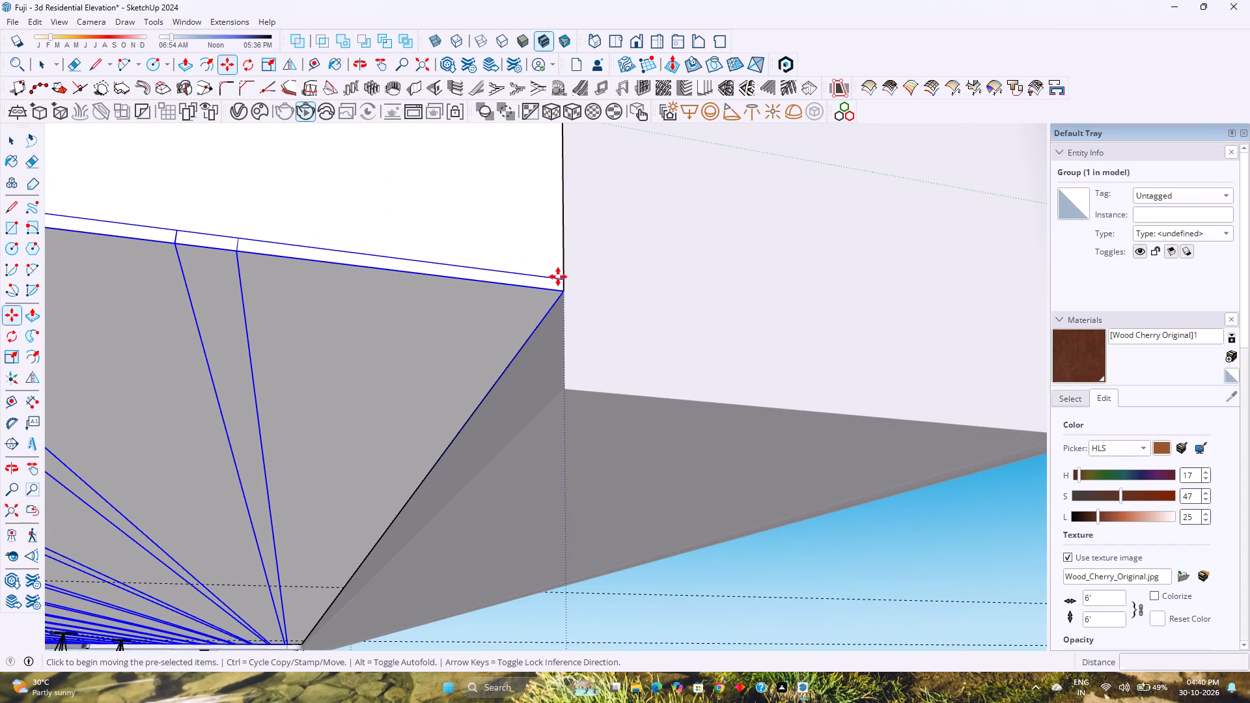
left_click(564, 292)
scroll(470, 325, "down", 9)
key("space")
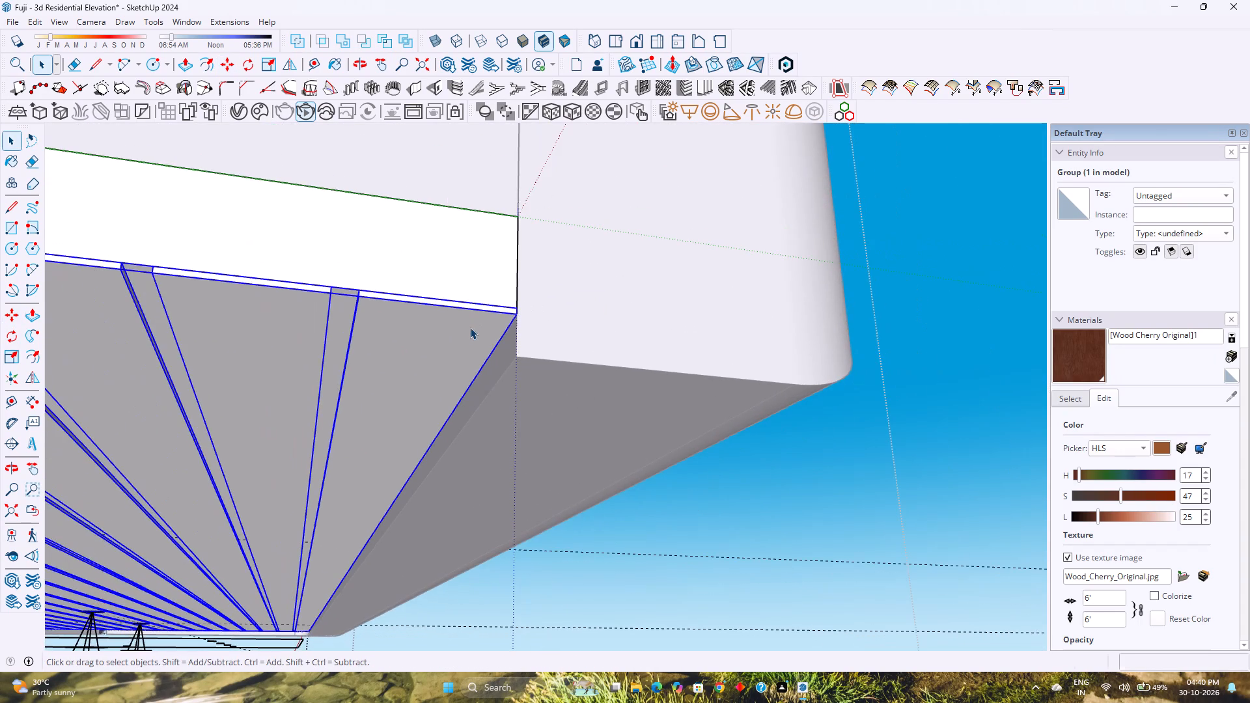
scroll(469, 331, "down", 5)
key("Escape")
Delete the leftover louvre outline and spot-light circle edges beside the building from inside their group.
scroll(471, 333, "down", 7)
scroll(487, 409, "down", 4)
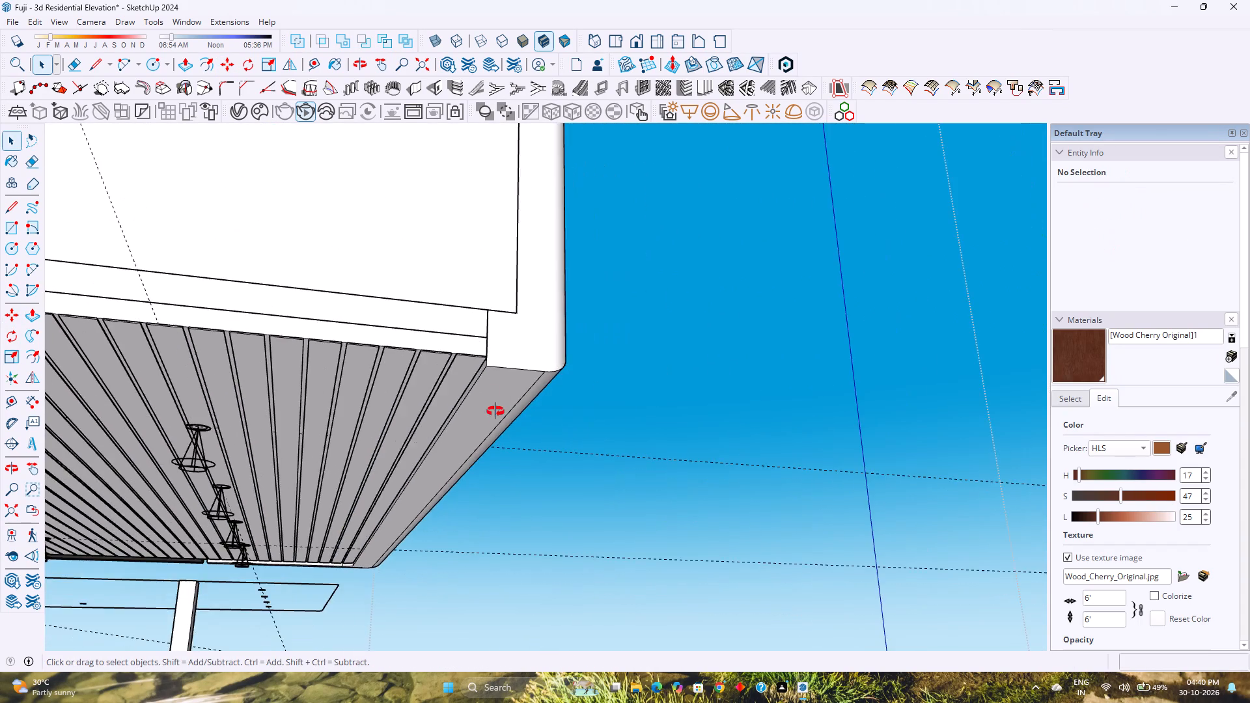
middle_click_drag(497, 411, 277, 424)
middle_click(277, 424)
scroll(278, 423, "down", 4)
middle_click_drag(597, 447, 389, 511)
middle_click(385, 512)
scroll(395, 501, "down", 9)
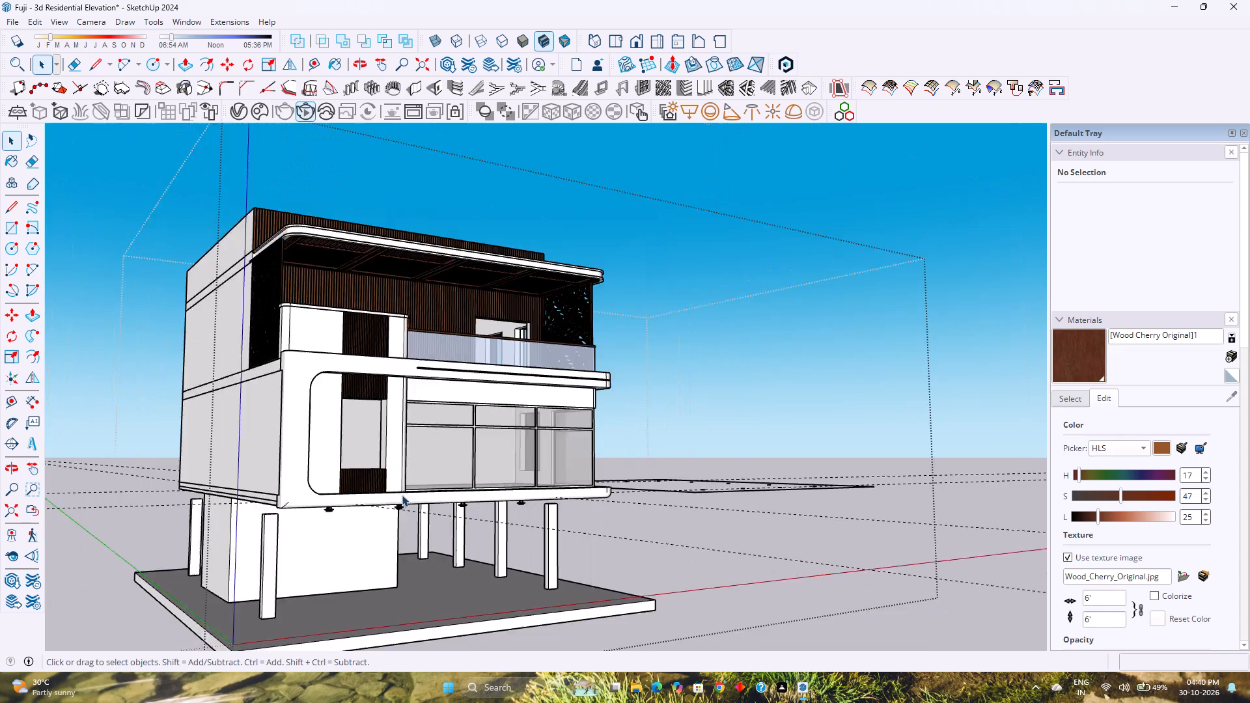
scroll(402, 495, "down", 1)
middle_click_drag(535, 487, 391, 556)
scroll(507, 527, "down", 4)
middle_click_drag(536, 517, 512, 590)
middle_click(512, 590)
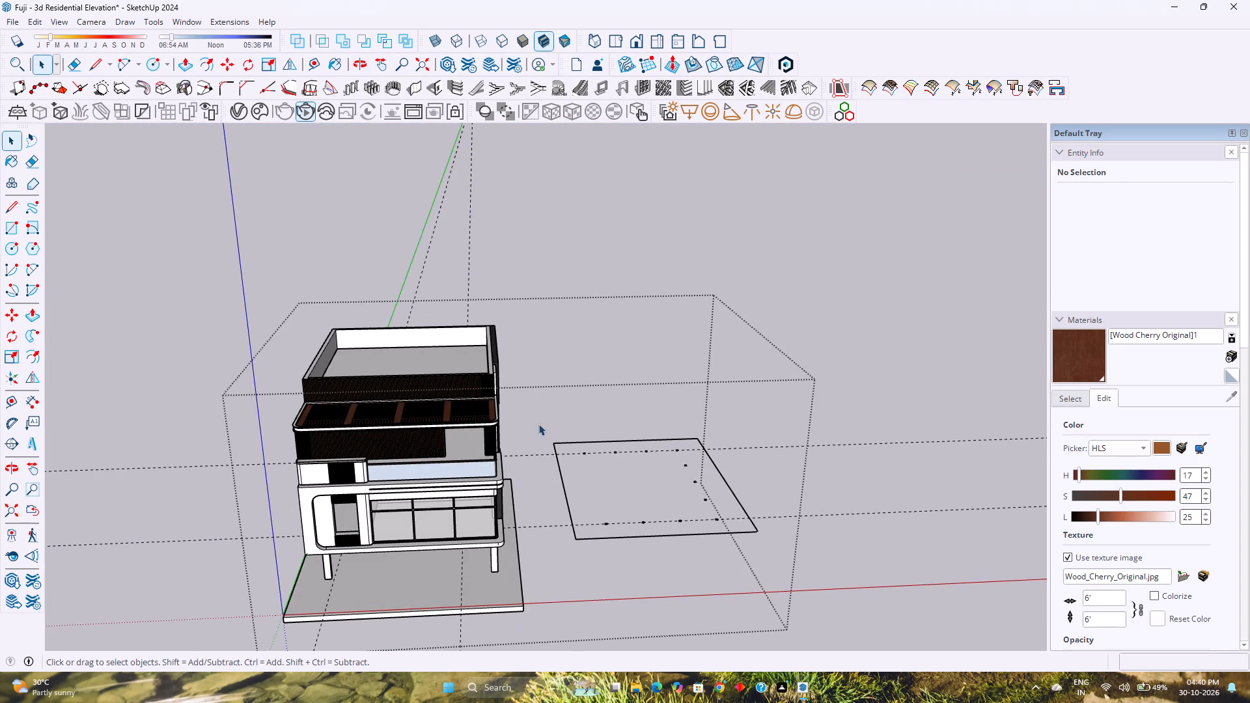
left_click_drag(538, 424, 783, 558)
middle_click_drag(769, 553, 729, 588)
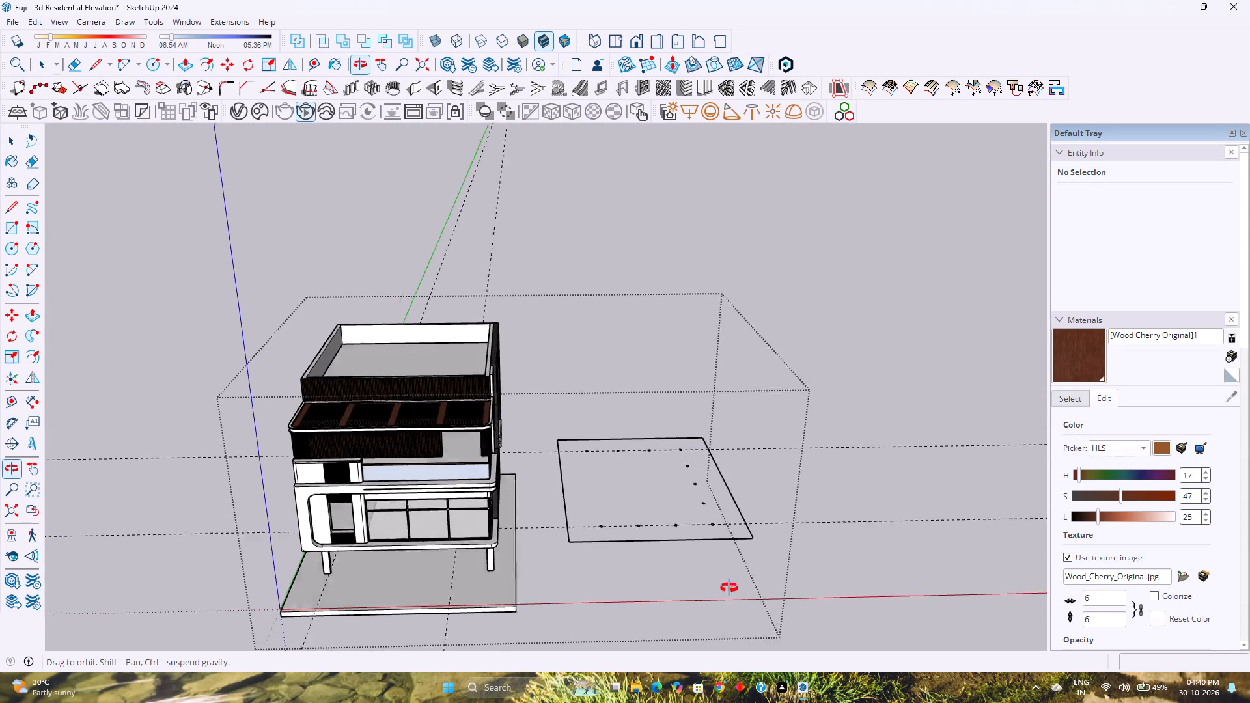
middle_click_drag(729, 588, 715, 631)
left_click_drag(551, 376, 741, 603)
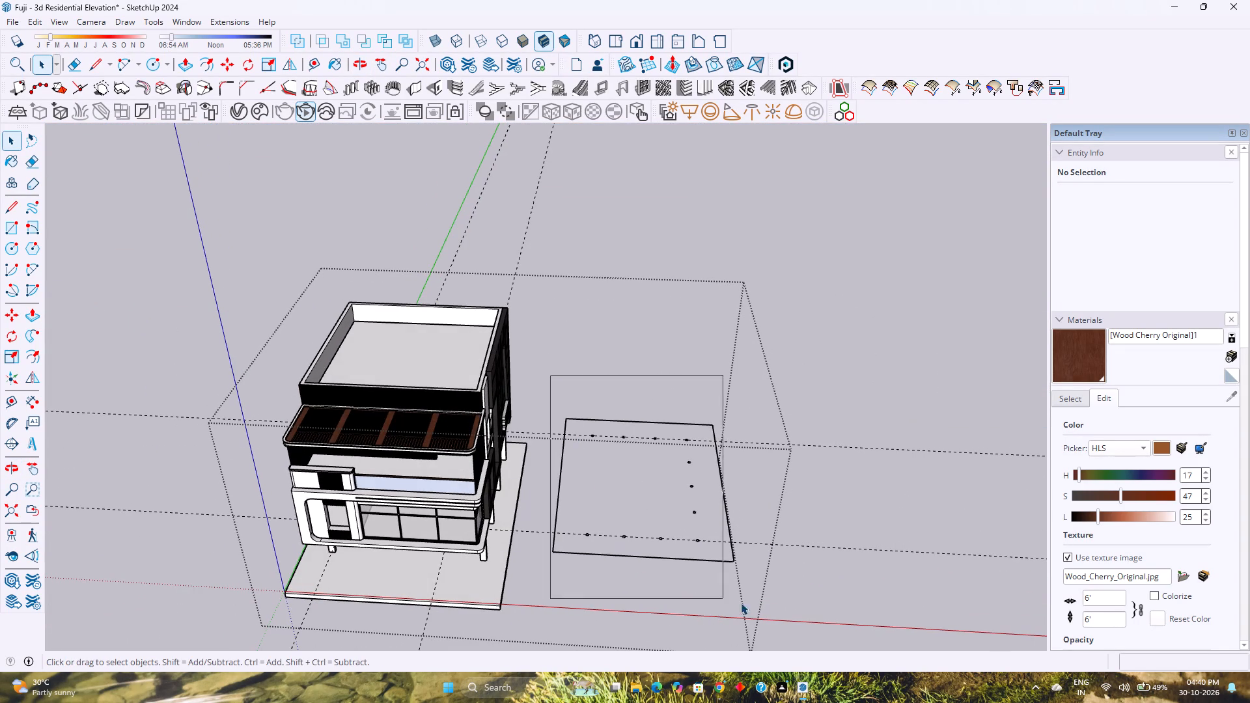
left_click_drag(741, 603, 780, 605)
double_click(721, 562)
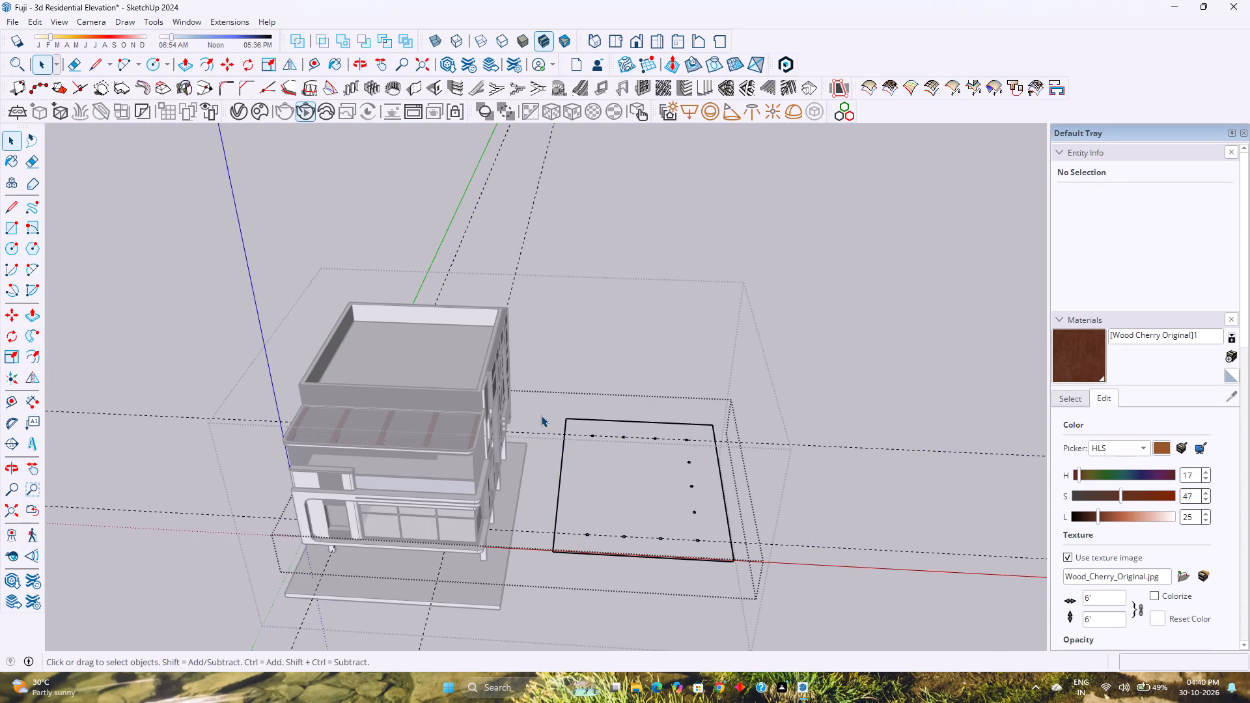
left_click_drag(548, 402, 796, 600)
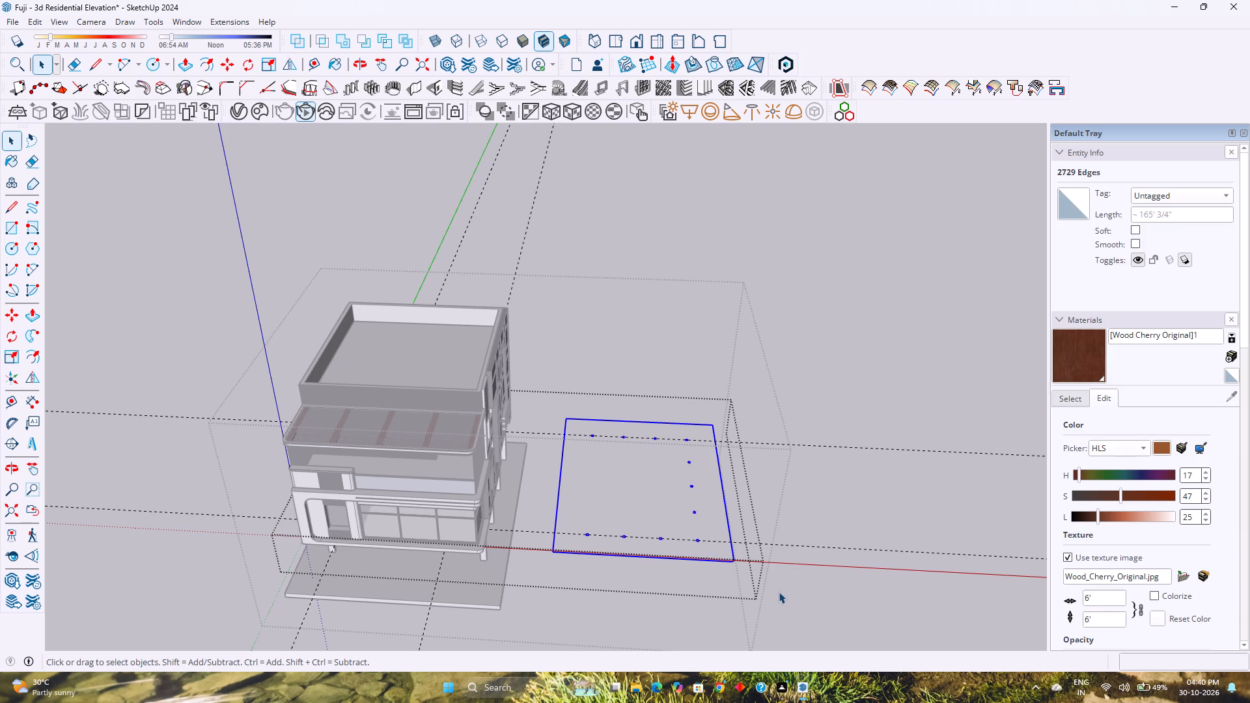
key("Delete")
scroll(693, 553, "down", 5)
scroll(560, 570, "down", 4)
middle_click_drag(560, 570, 555, 476)
middle_click(555, 476)
scroll(559, 475, "down", 3)
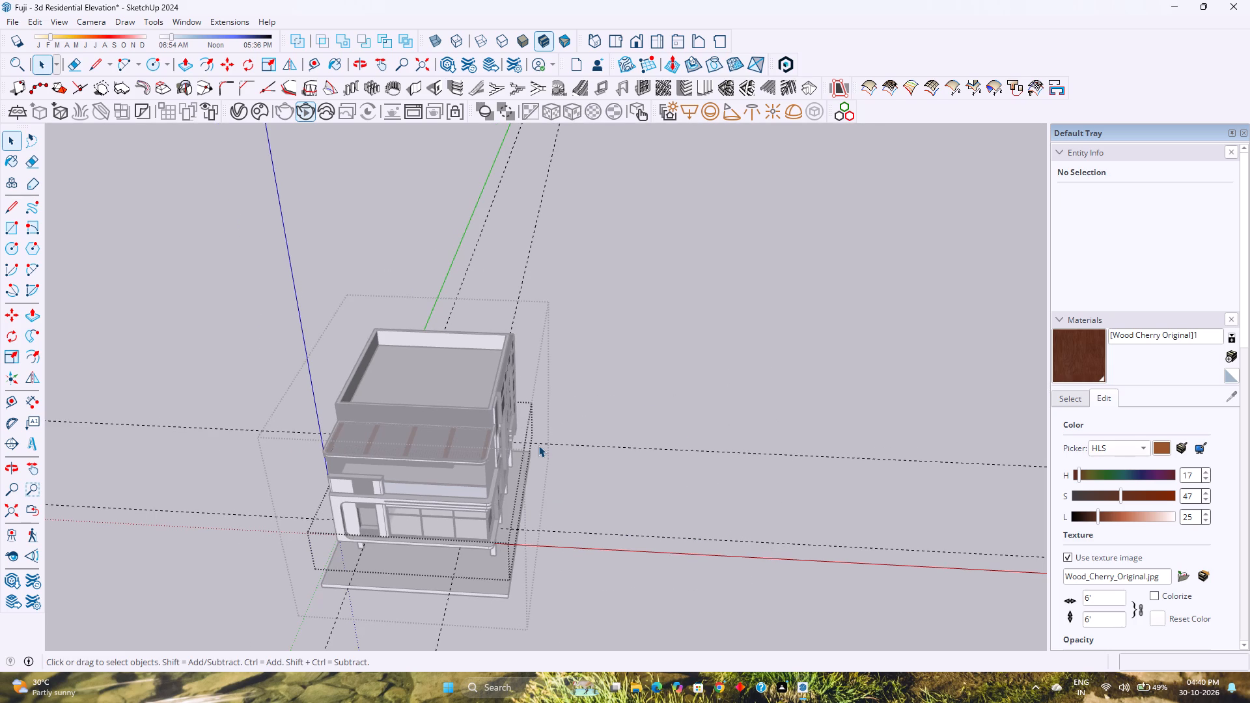
Delete all guide lines from the model and close the open group.
middle_click_drag(365, 555, 593, 393)
middle_click_drag(596, 391, 602, 388)
middle_click_drag(508, 464, 502, 455)
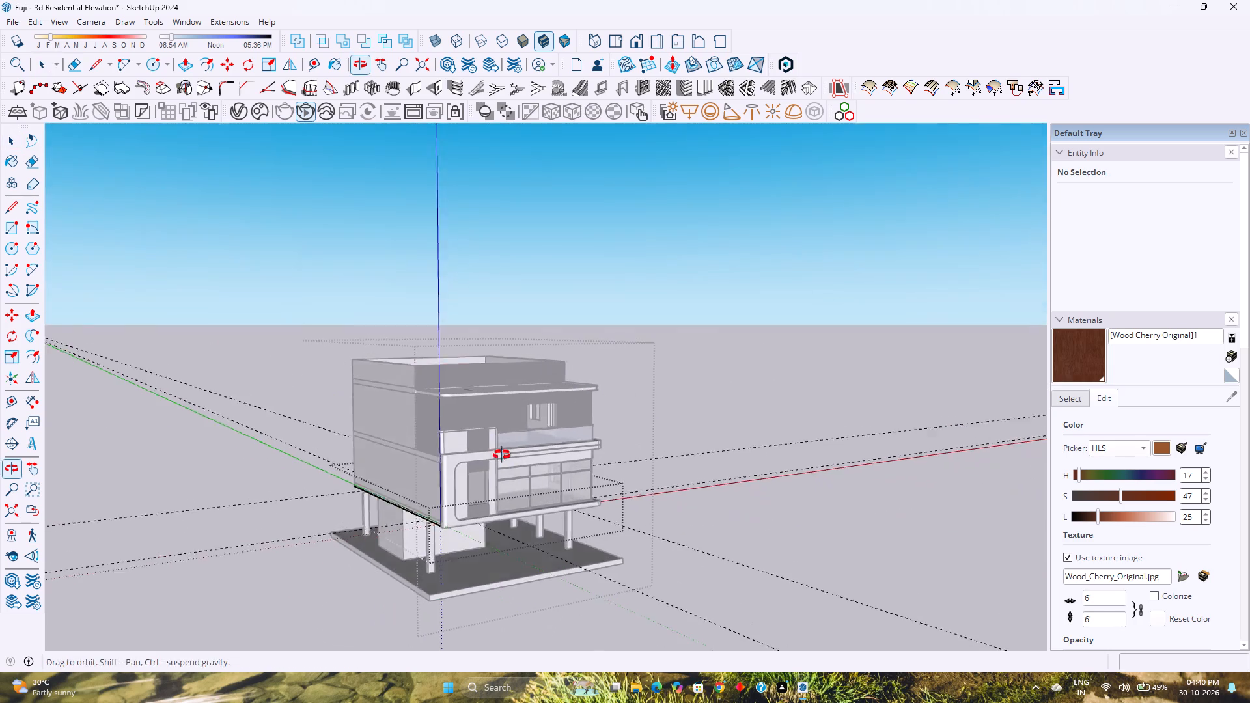
middle_click_drag(502, 455, 518, 403)
middle_click(518, 403)
scroll(428, 507, "up", 4)
middle_click_drag(443, 506, 436, 426)
middle_click(436, 426)
scroll(732, 512, "up", 3)
middle_click_drag(732, 512, 561, 467)
middle_click(561, 467)
left_click(33, 24)
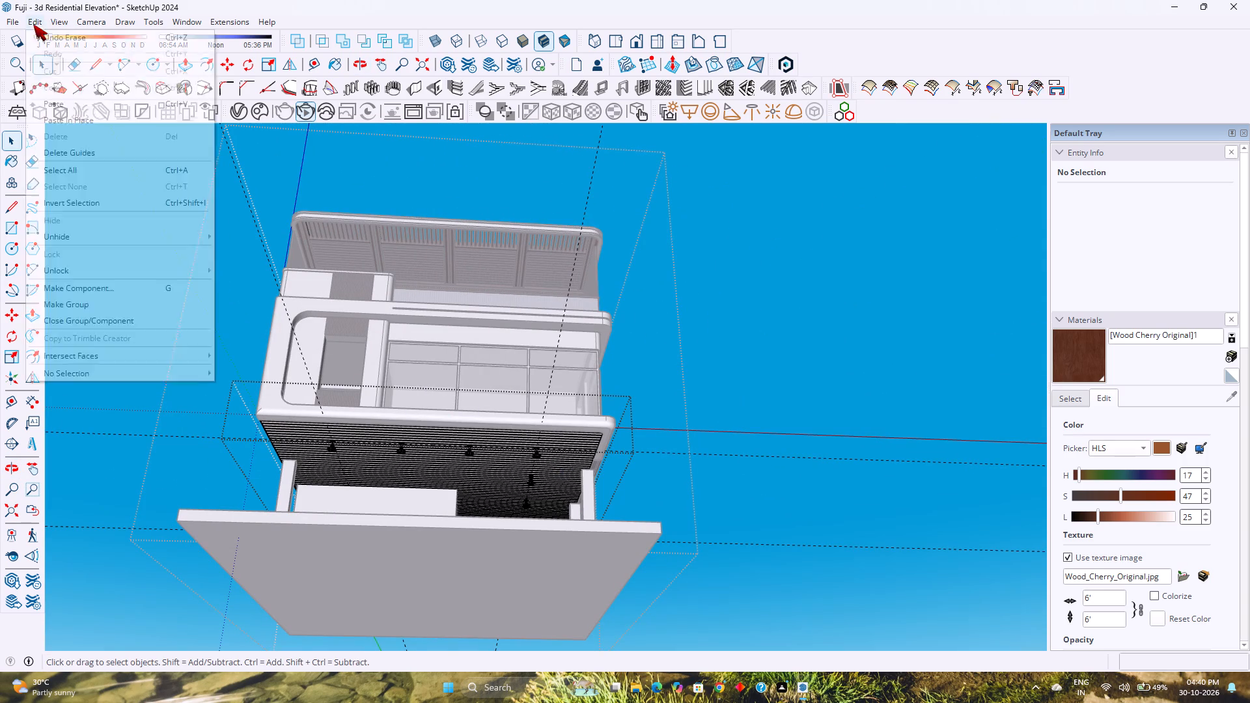
left_click(93, 158)
left_click(705, 342)
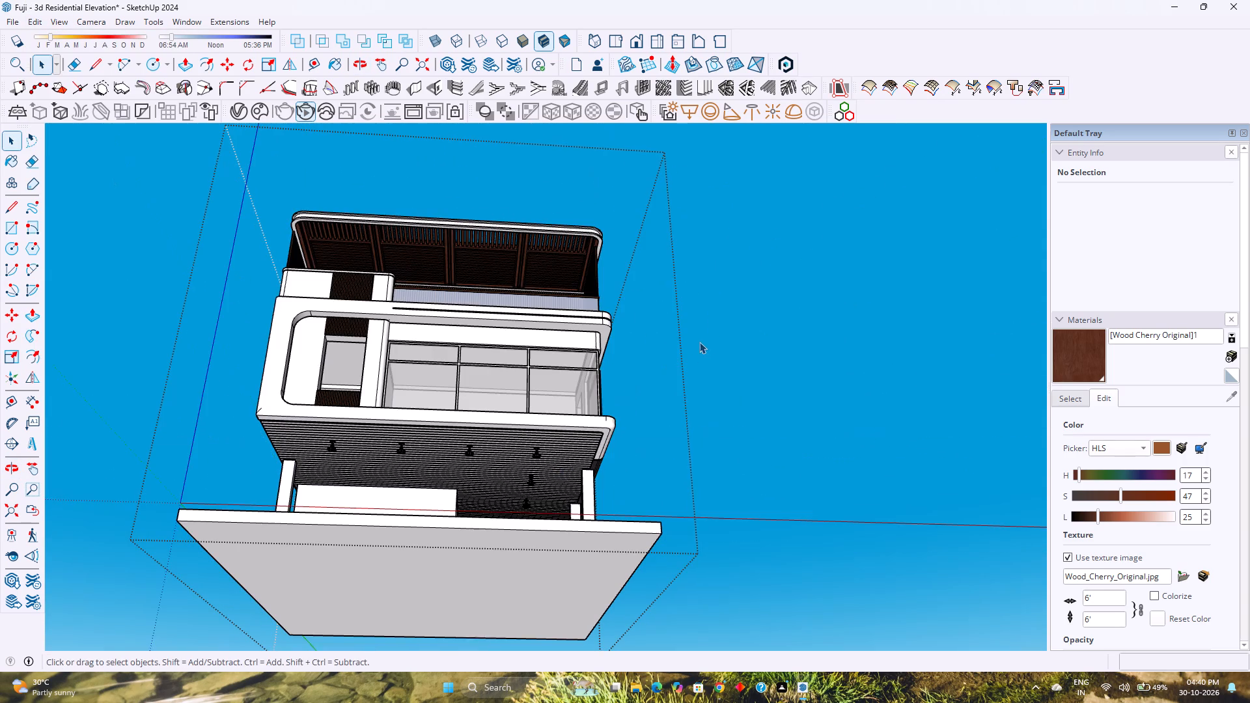
Push/Pull the front column's top face up about 1' 1 3/4" to meet the slab's louvred underside.
middle_click_drag(729, 348, 555, 420)
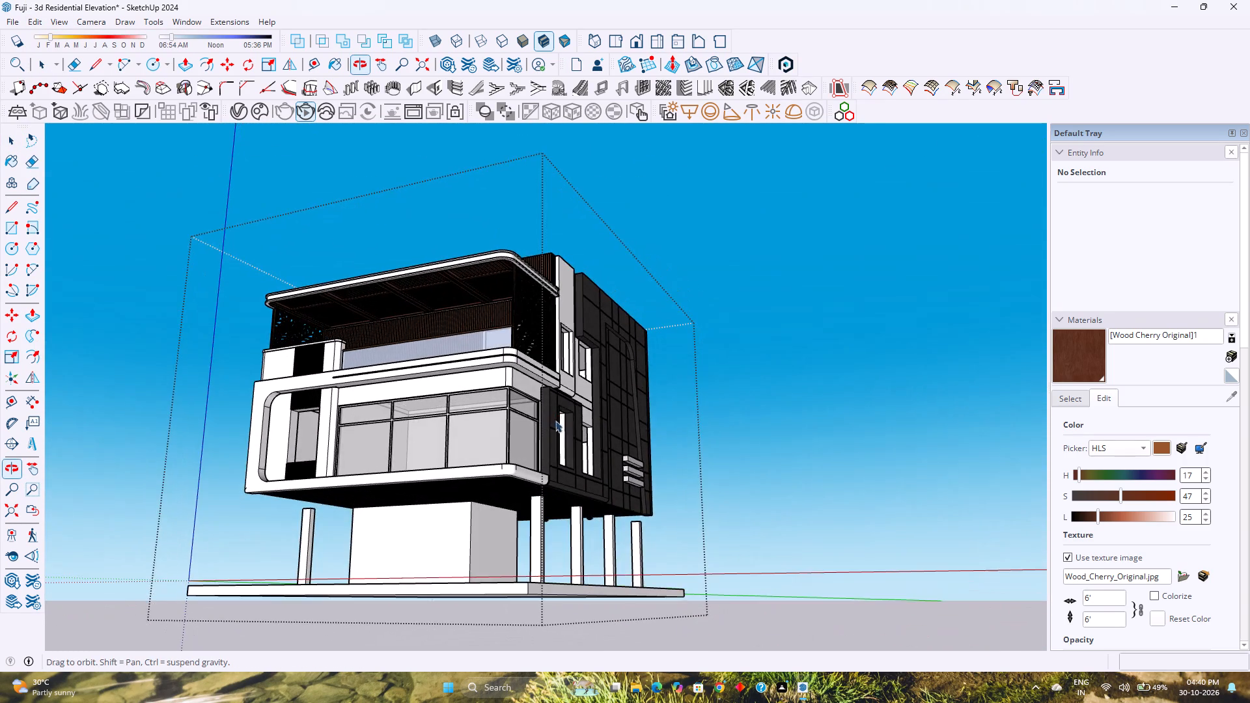
middle_click(555, 420)
scroll(458, 476, "up", 4)
middle_click_drag(458, 476, 617, 423)
middle_click(617, 424)
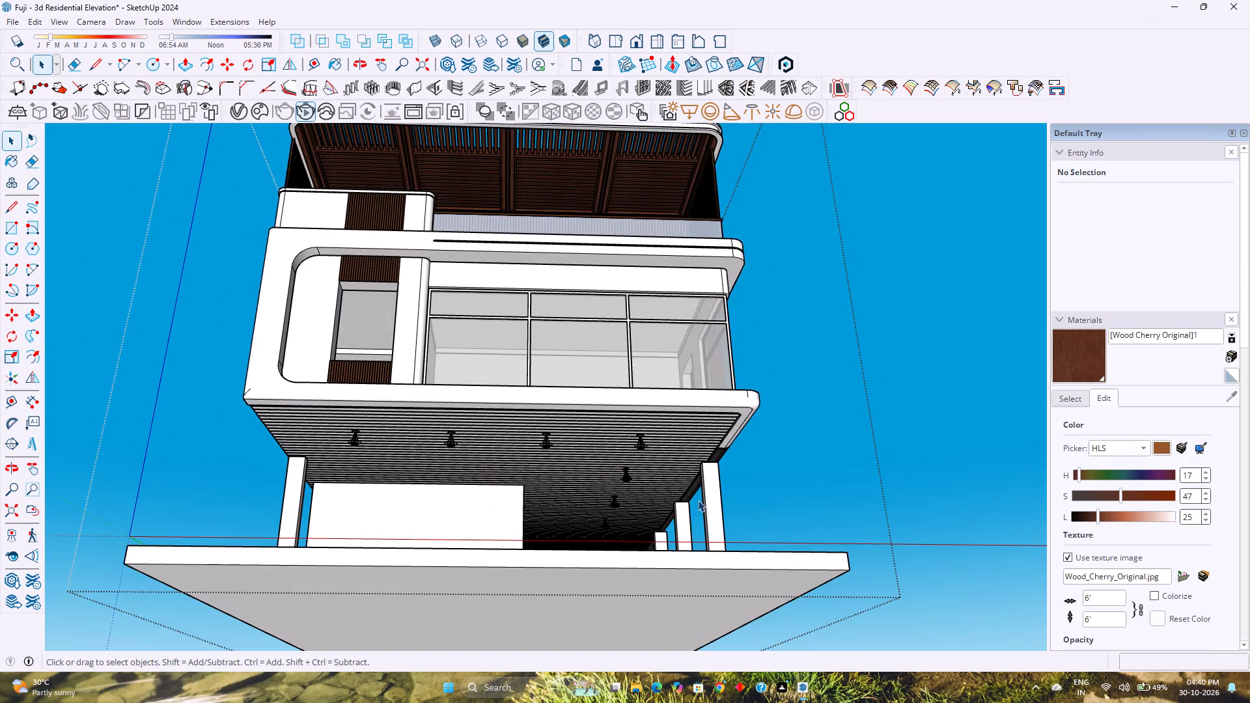
scroll(712, 504, "up", 7)
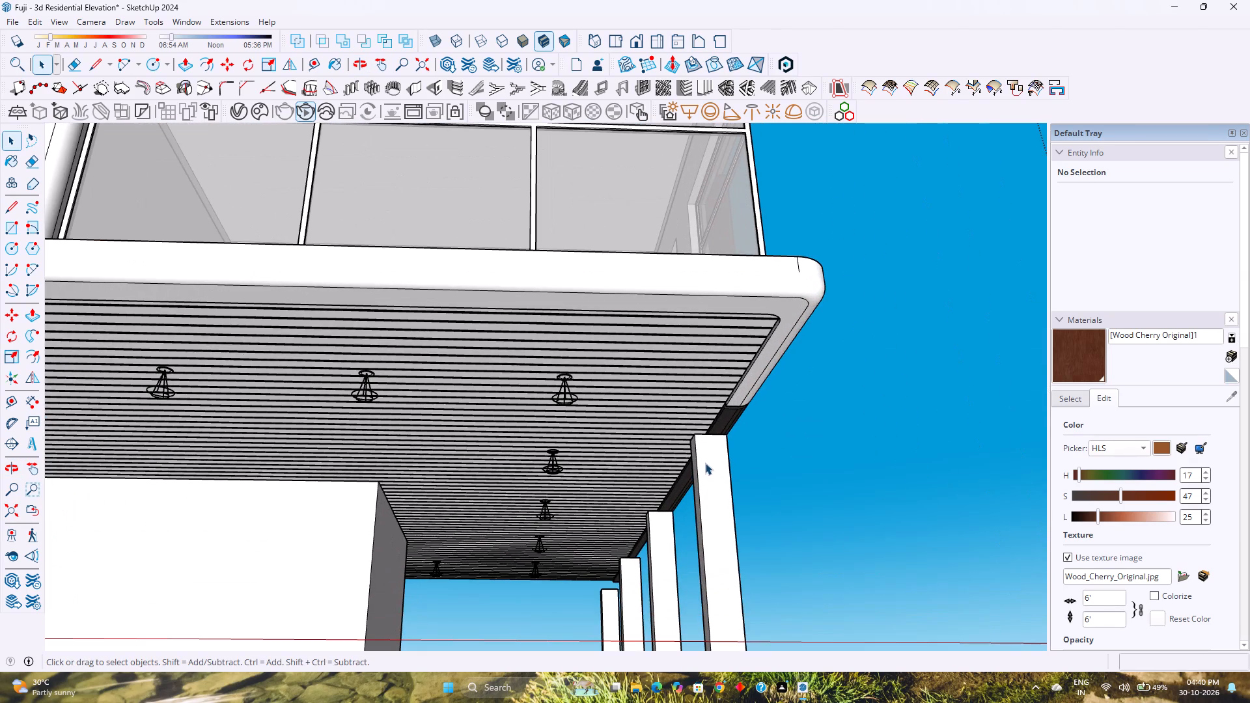
scroll(704, 460, "down", 7)
middle_click_drag(695, 463, 701, 519)
scroll(708, 487, "up", 6)
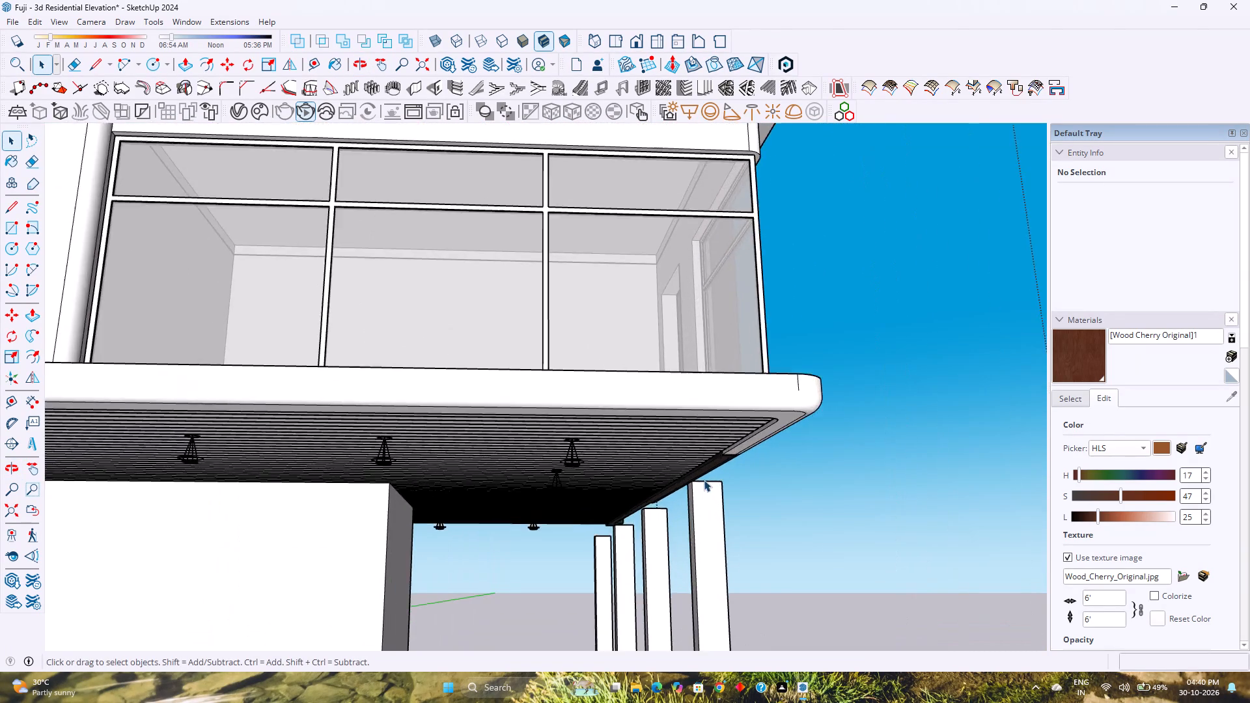
scroll(704, 480, "up", 4)
middle_click_drag(704, 480, 710, 516)
scroll(693, 462, "up", 12)
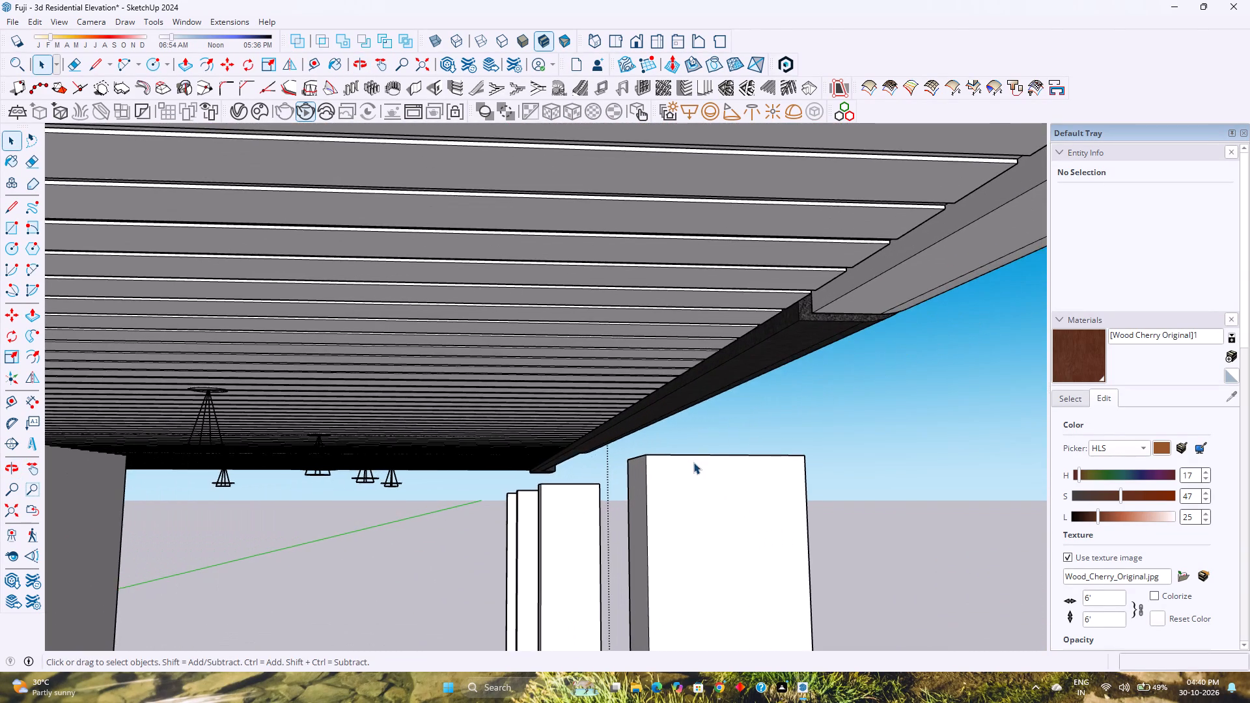
middle_click_drag(710, 481, 750, 506)
scroll(699, 478, "up", 6)
middle_click_drag(694, 471, 697, 482)
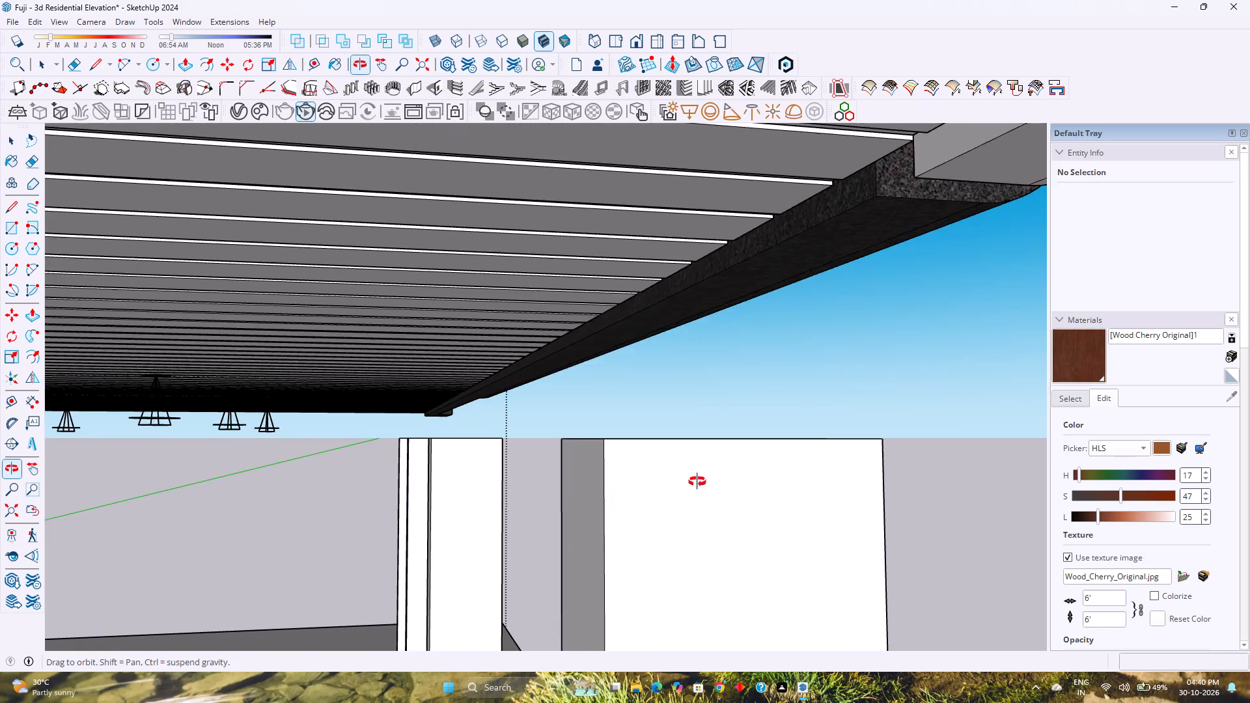
middle_click_drag(697, 482, 708, 532)
middle_click(708, 532)
double_click(675, 432)
left_click(675, 432)
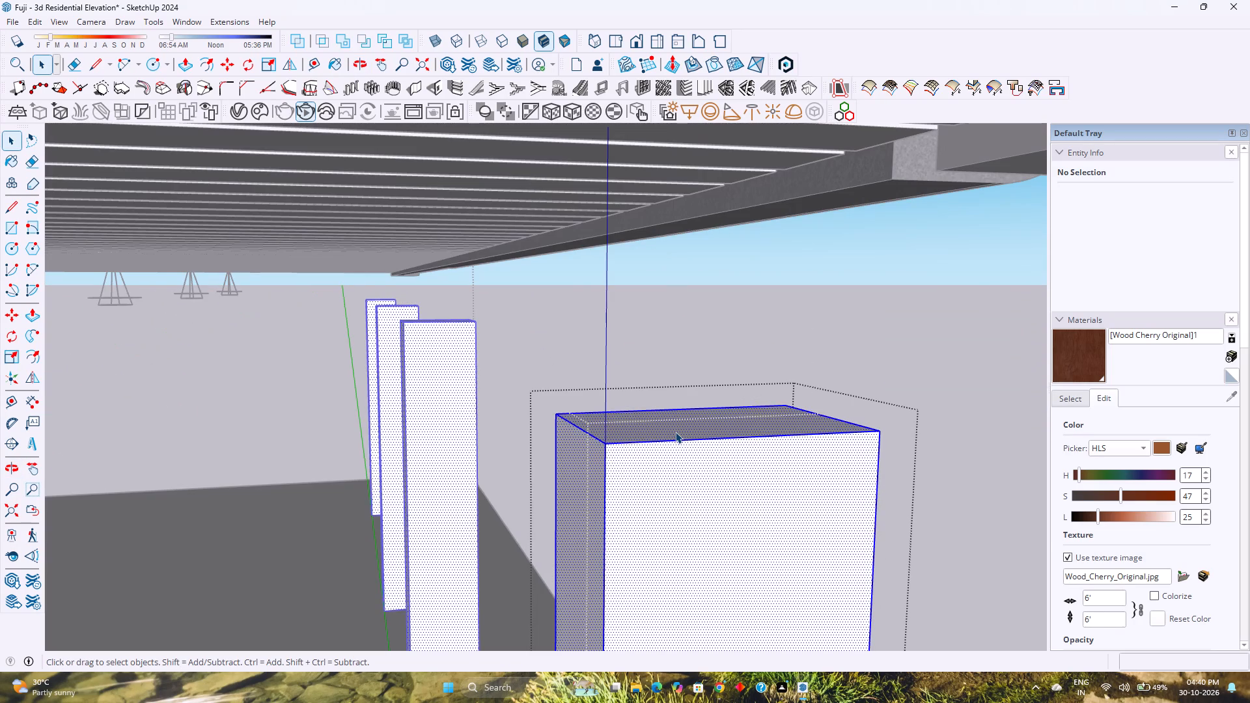
left_click(675, 432)
left_click(675, 430)
key("p")
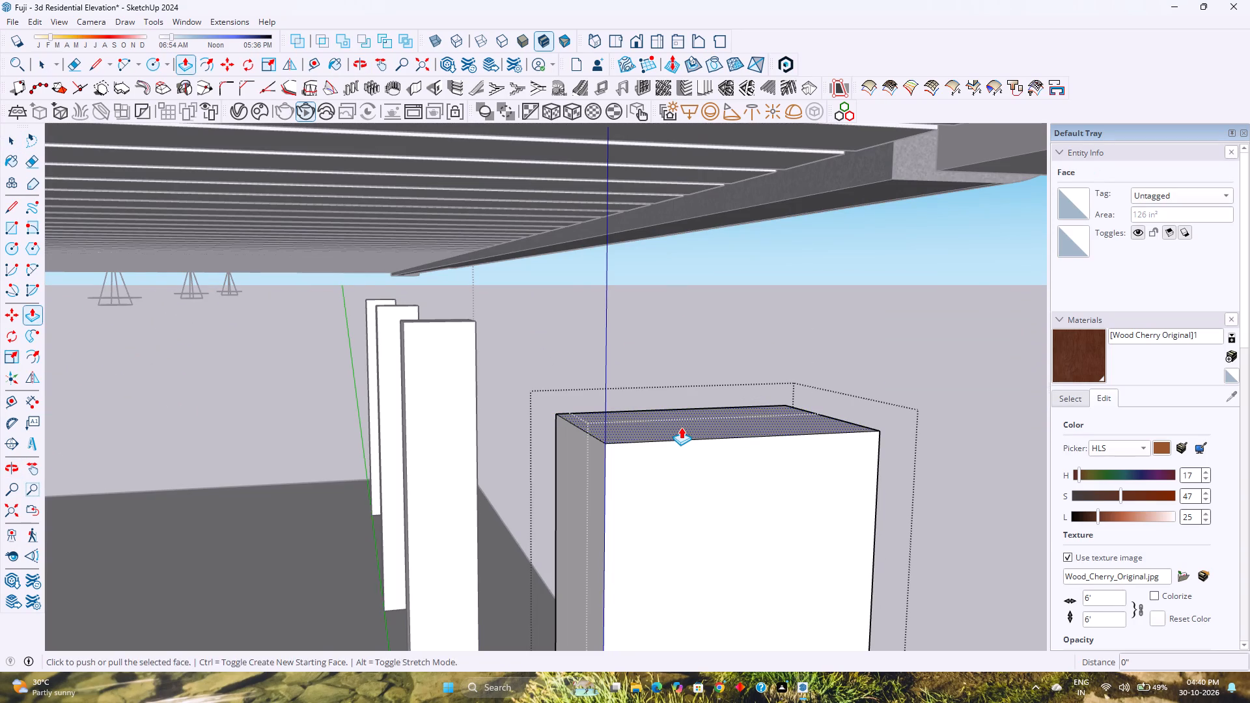
left_click(681, 427)
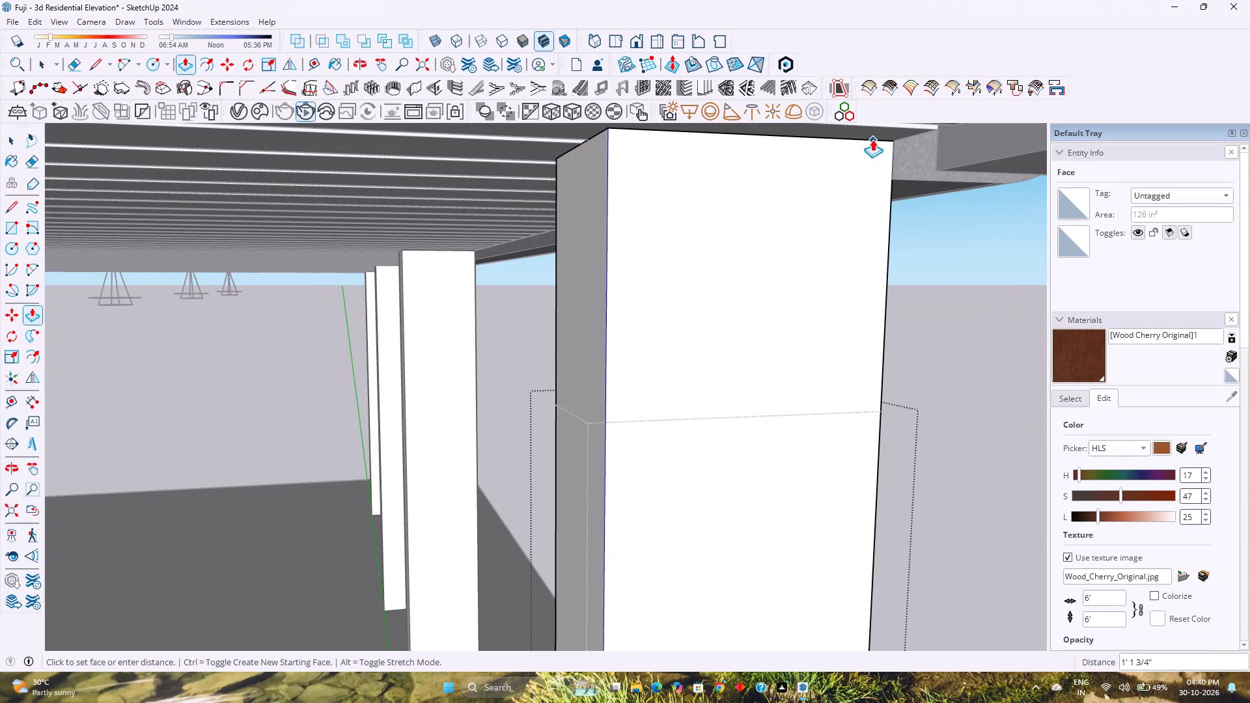
left_click(872, 139)
key("space")
key("Escape")
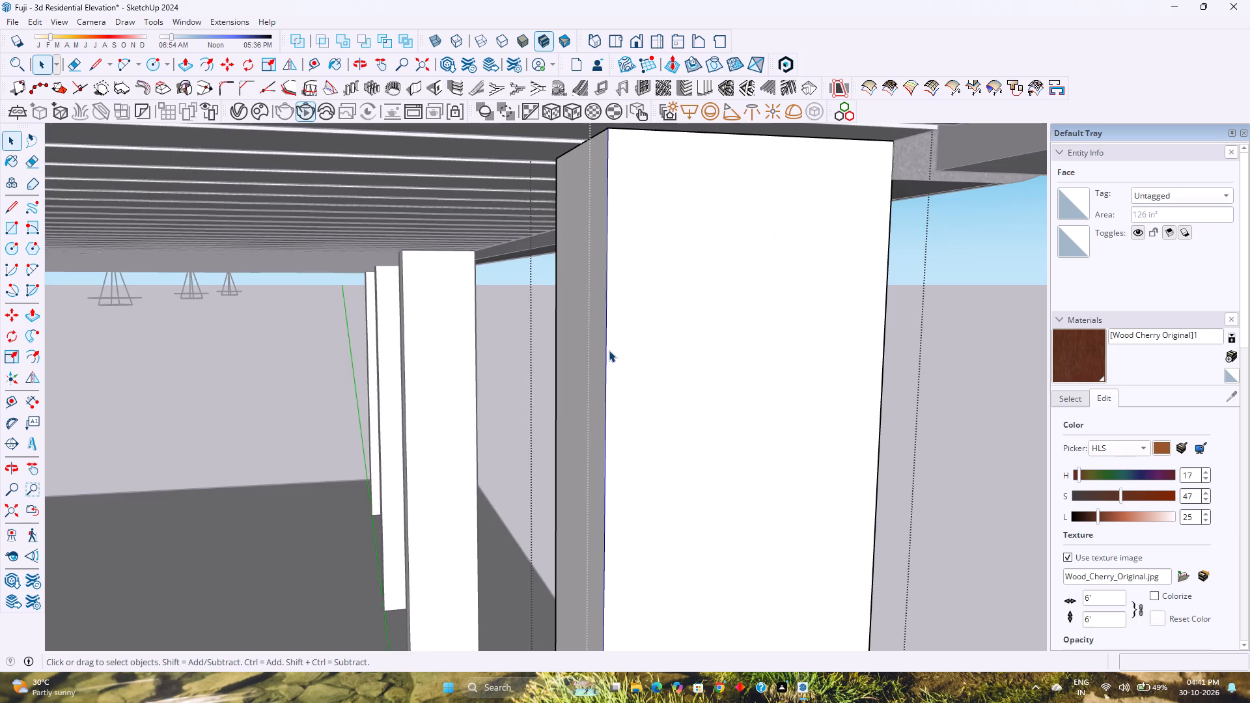
Examine the whole building from the front and side, checking the columns and louvred slab underside.
scroll(602, 352, "down", 18)
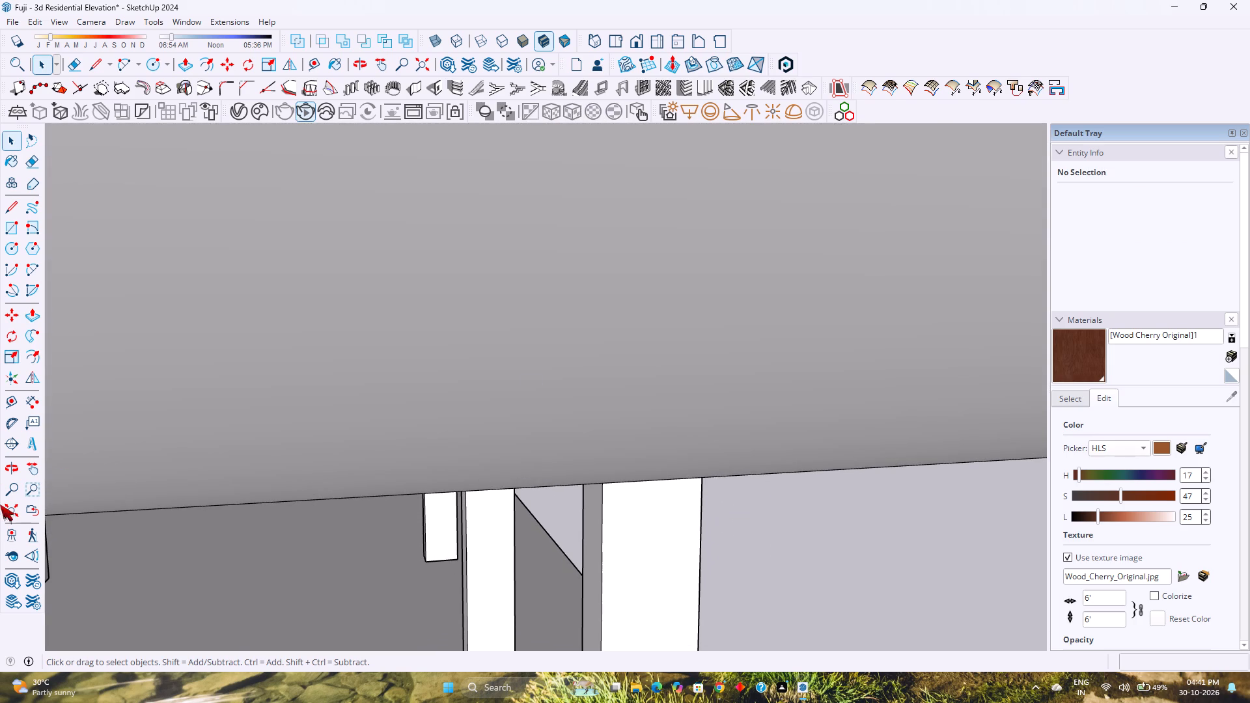
left_click(11, 512)
scroll(279, 407, "down", 4)
middle_click_drag(447, 458, 362, 357)
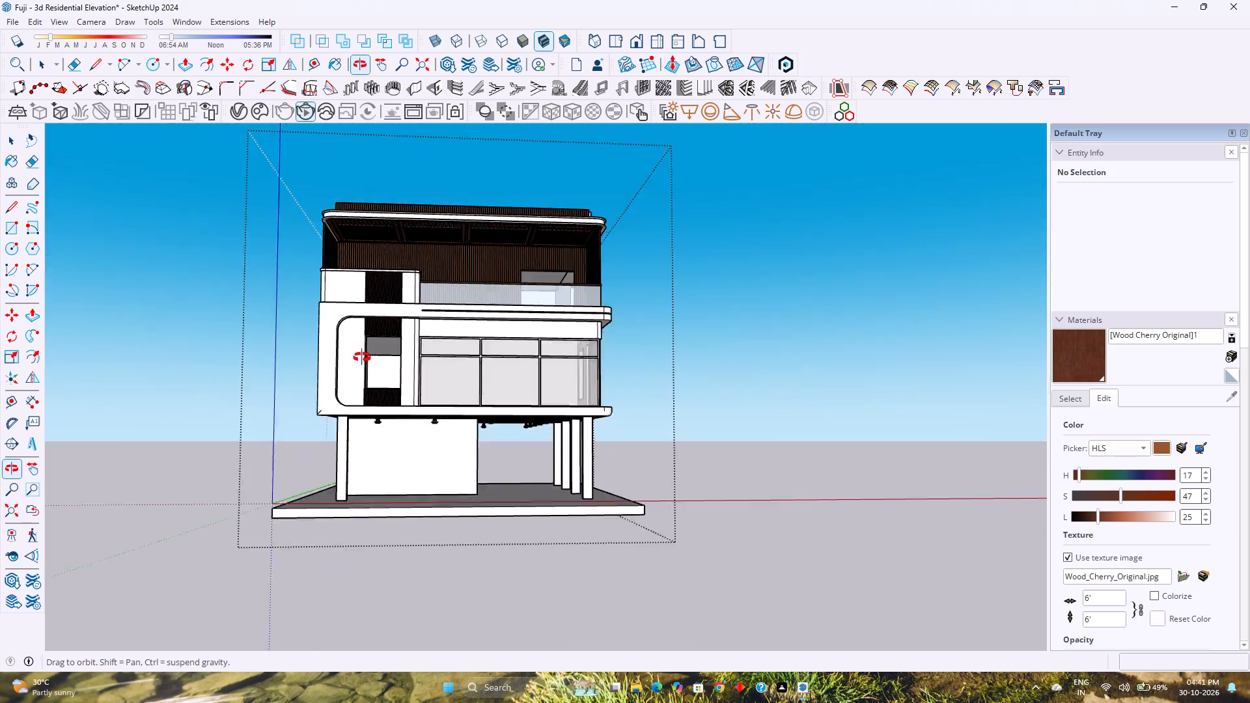
middle_click_drag(362, 357, 337, 331)
left_click(674, 374)
scroll(628, 372, "up", 3)
middle_click_drag(628, 368, 585, 421)
middle_click(583, 420)
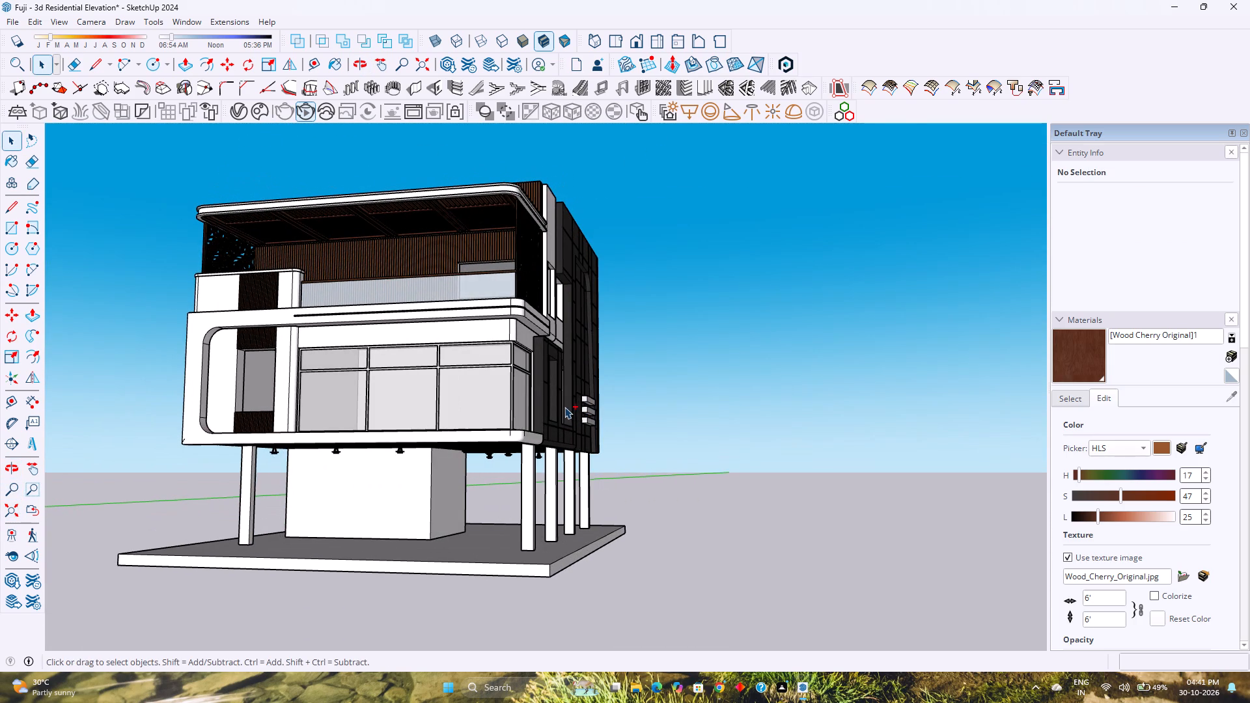
Save the model.
key("ctrl+s")
Examine the whole building from the front and the front corner, checking the facade, columns and slab underside.
scroll(487, 406, "down", 3)
scroll(428, 400, "down", 8)
scroll(423, 408, "up", 4)
middle_click_drag(433, 412, 503, 479, "shift")
middle_click_drag(492, 467, 499, 501)
middle_click_drag(482, 510, 426, 478, "shift")
middle_click(426, 478, "shift")
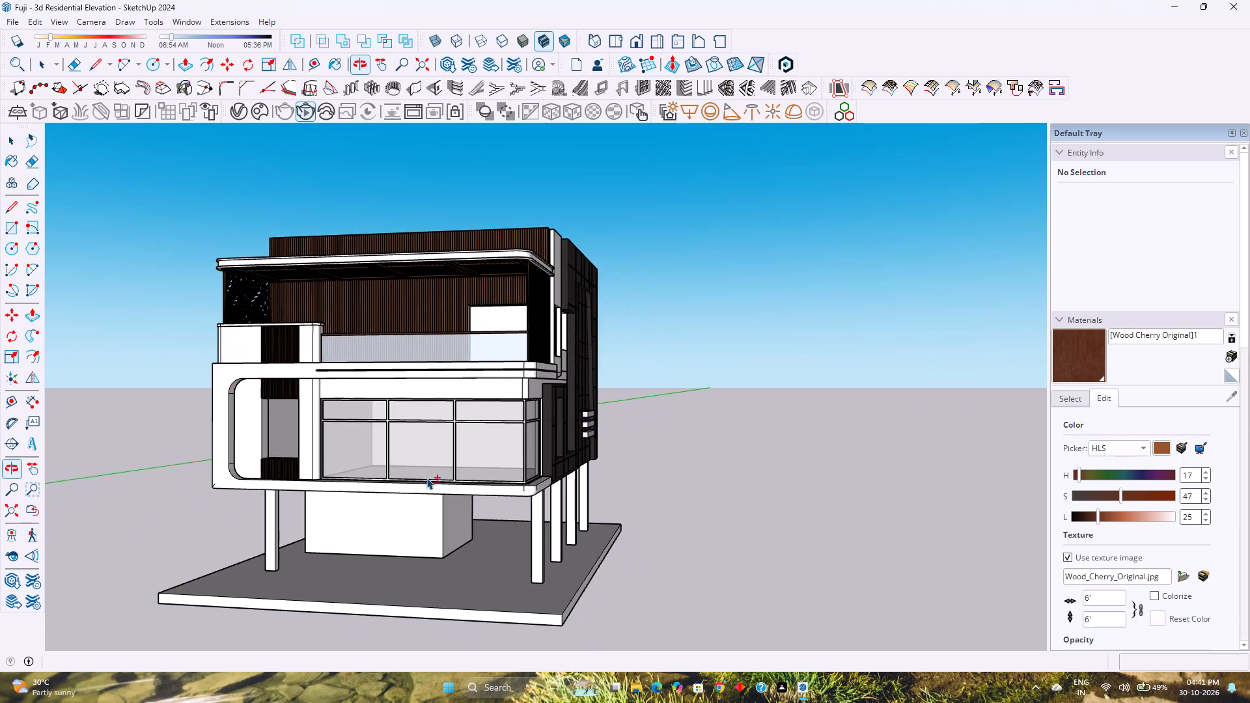
scroll(426, 478, "up", 3)
middle_click_drag(426, 478, 357, 477)
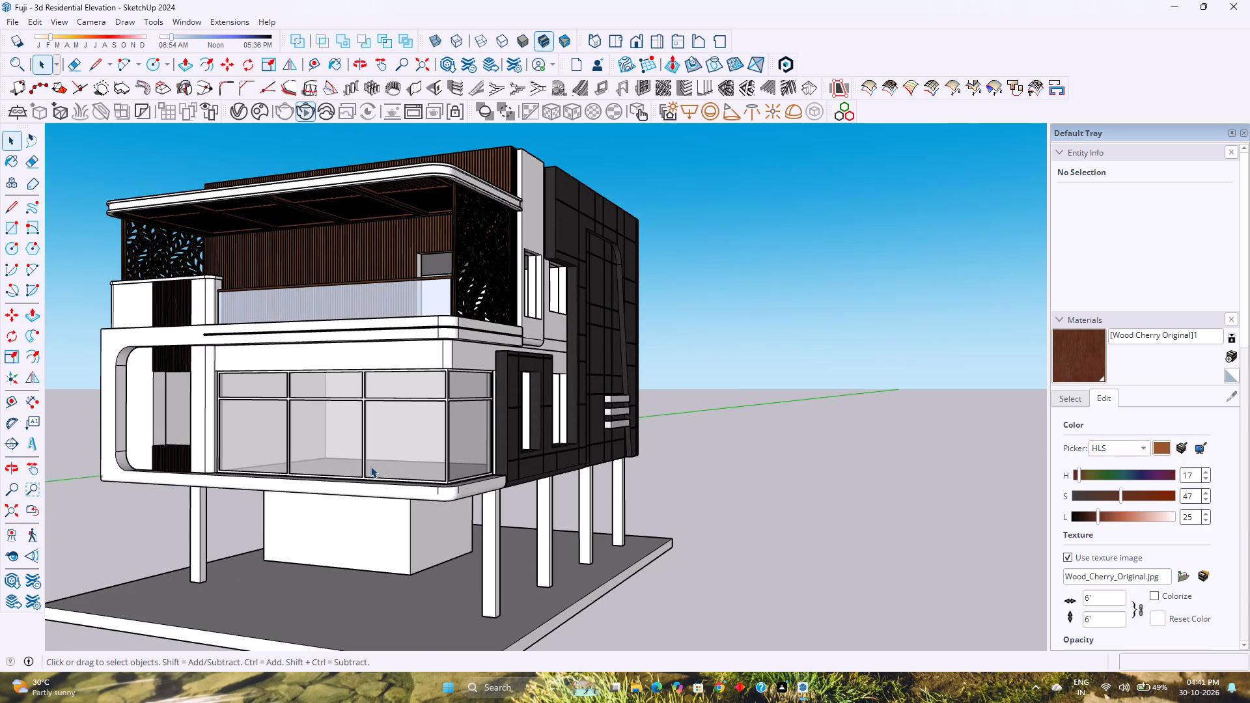
scroll(365, 455, "up", 6)
middle_click_drag(349, 456, 426, 401)
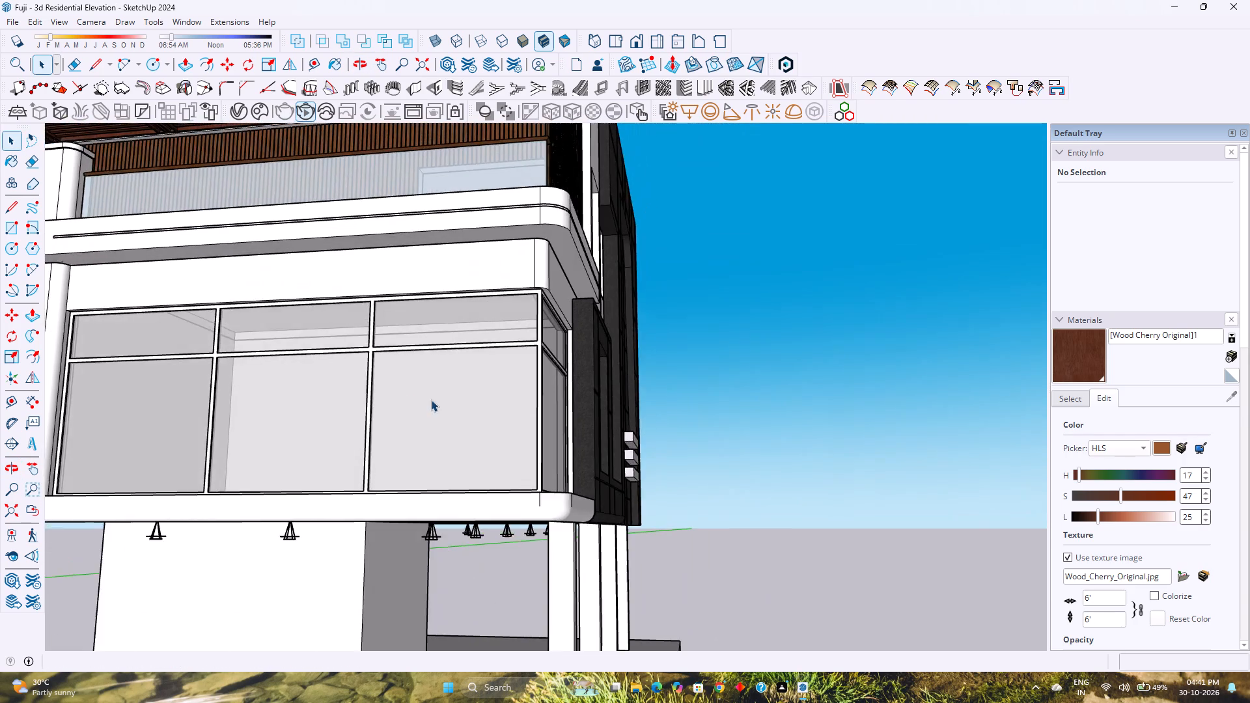
middle_click(427, 400)
scroll(437, 398, "down", 4)
middle_click_drag(395, 434, 531, 398, "shift")
middle_click(531, 398, "shift")
scroll(530, 398, "down", 2)
middle_click_drag(529, 400, 509, 463)
middle_click(509, 463)
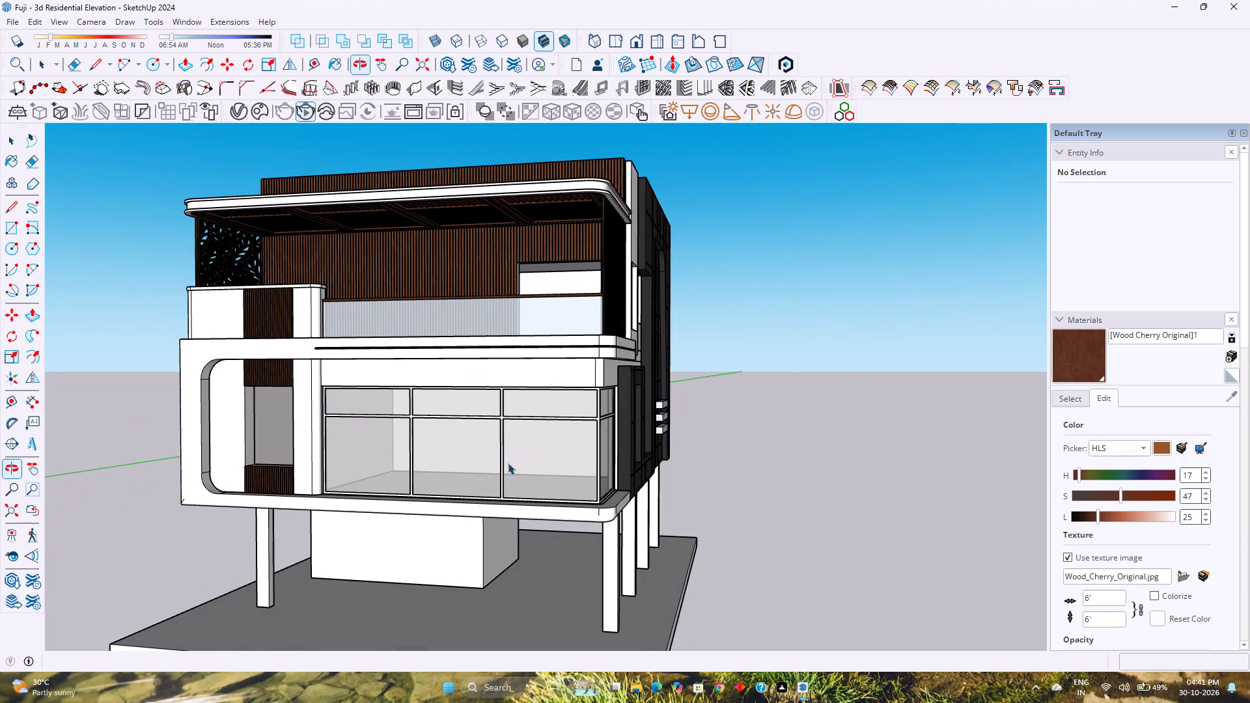
middle_click_drag(421, 456, 486, 430, "shift")
scroll(486, 430, "down", 1)
scroll(486, 430, "up", 1)
middle_click_drag(506, 426, 445, 429)
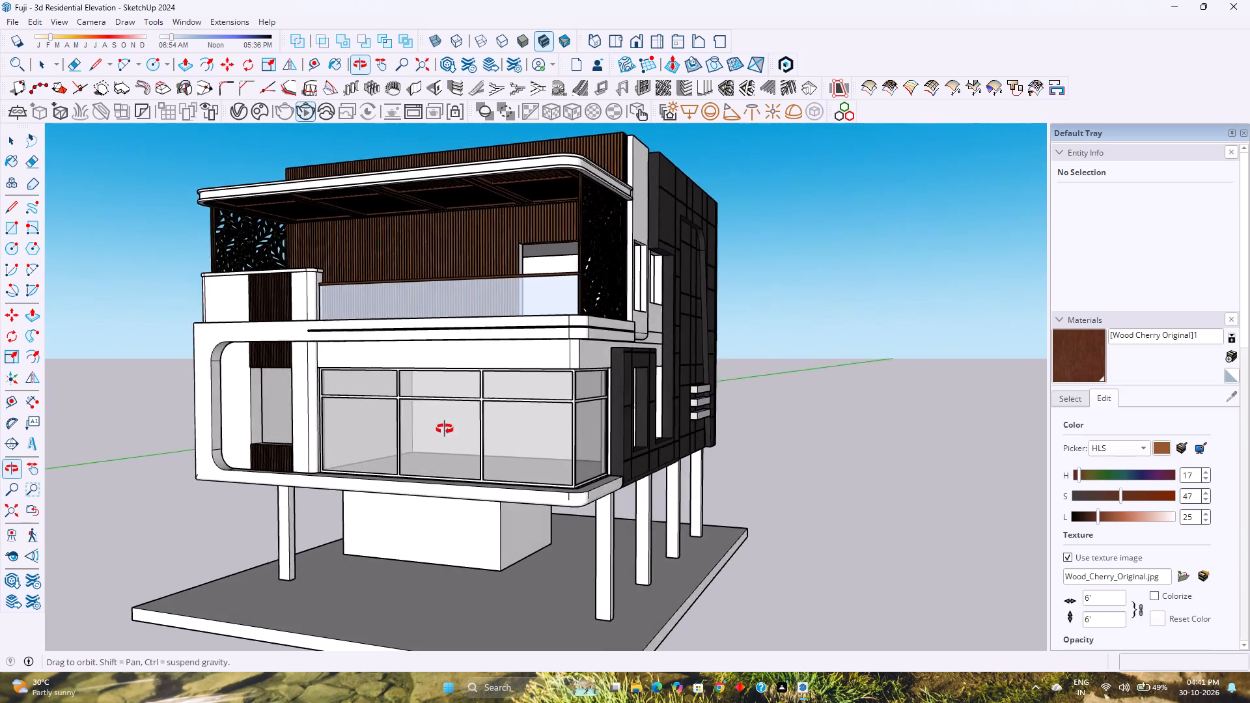
middle_click_drag(445, 429, 439, 426)
middle_click(438, 426, "shift")
middle_click_drag(437, 426, 626, 453, "shift")
middle_click_drag(605, 436, 643, 492, "shift")
middle_click_drag(639, 492, 615, 497)
middle_click(615, 497)
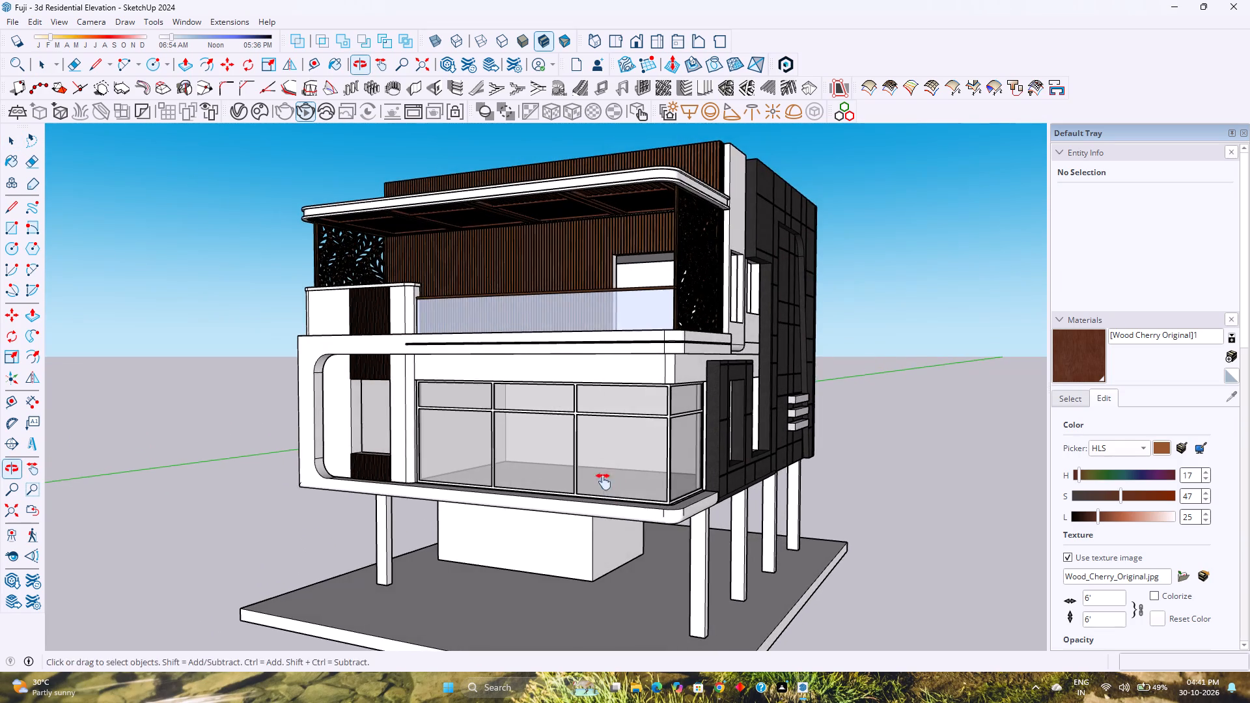
middle_click_drag(604, 482, 620, 506, "shift")
middle_click_drag(612, 489, 591, 463)
middle_click(590, 463)
middle_click_drag(587, 463, 549, 448, "shift")
middle_click(549, 448, "shift")
middle_click_drag(546, 448, 561, 456)
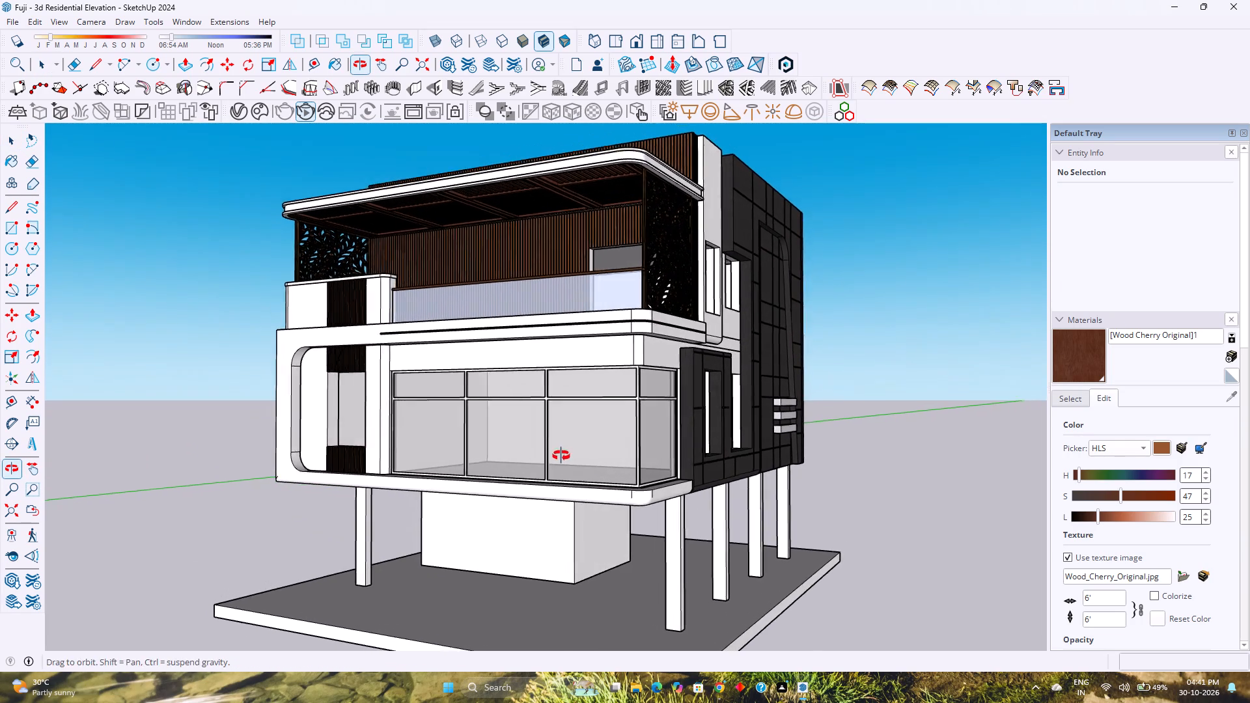
middle_click_drag(561, 456, 564, 458)
scroll(570, 460, "up", 2, "shift")
middle_click_drag(574, 460, 507, 484, "shift")
scroll(507, 484, "down", 1)
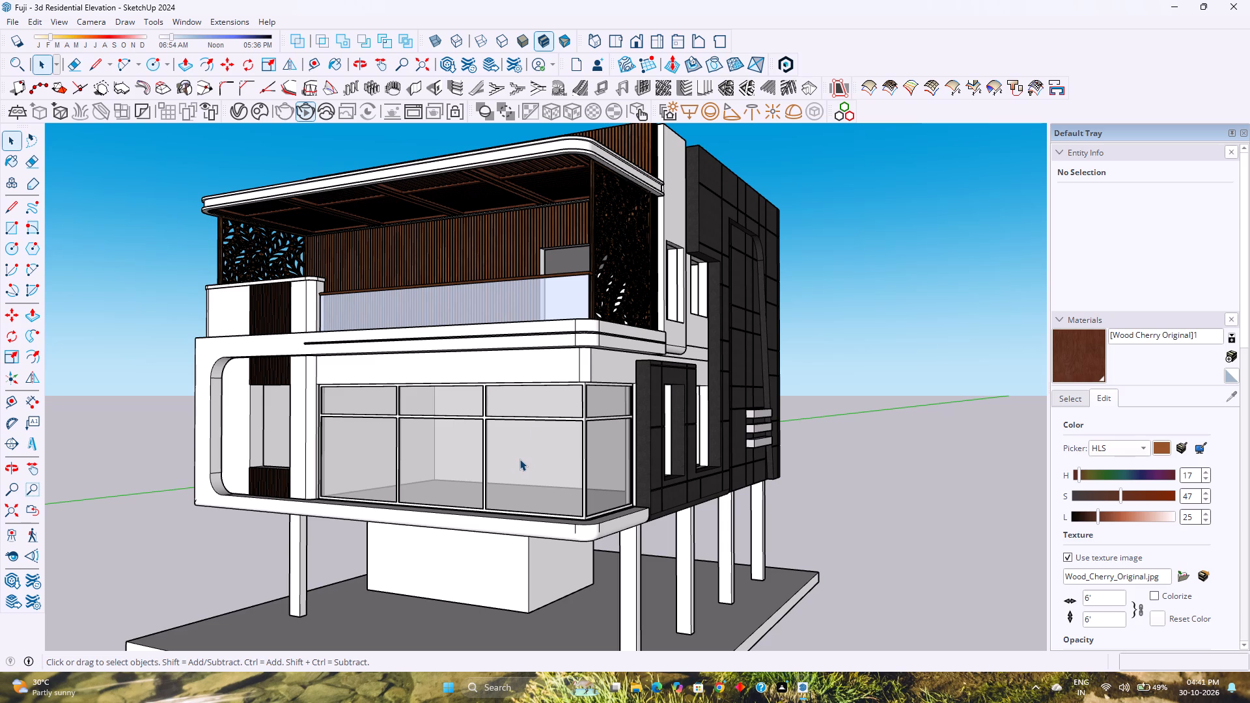
Restart the V-Ray interactive render of the building's corner view and move the Frame Buffer window aside.
left_click(304, 110)
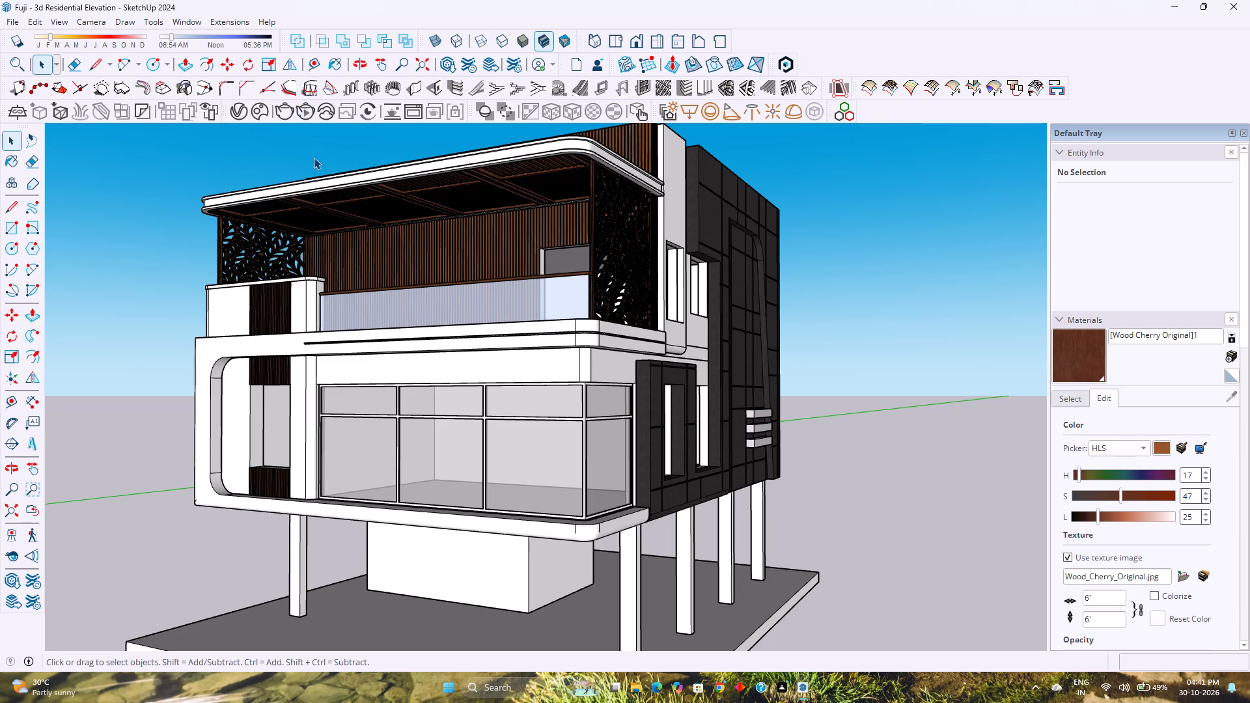
left_click(303, 117)
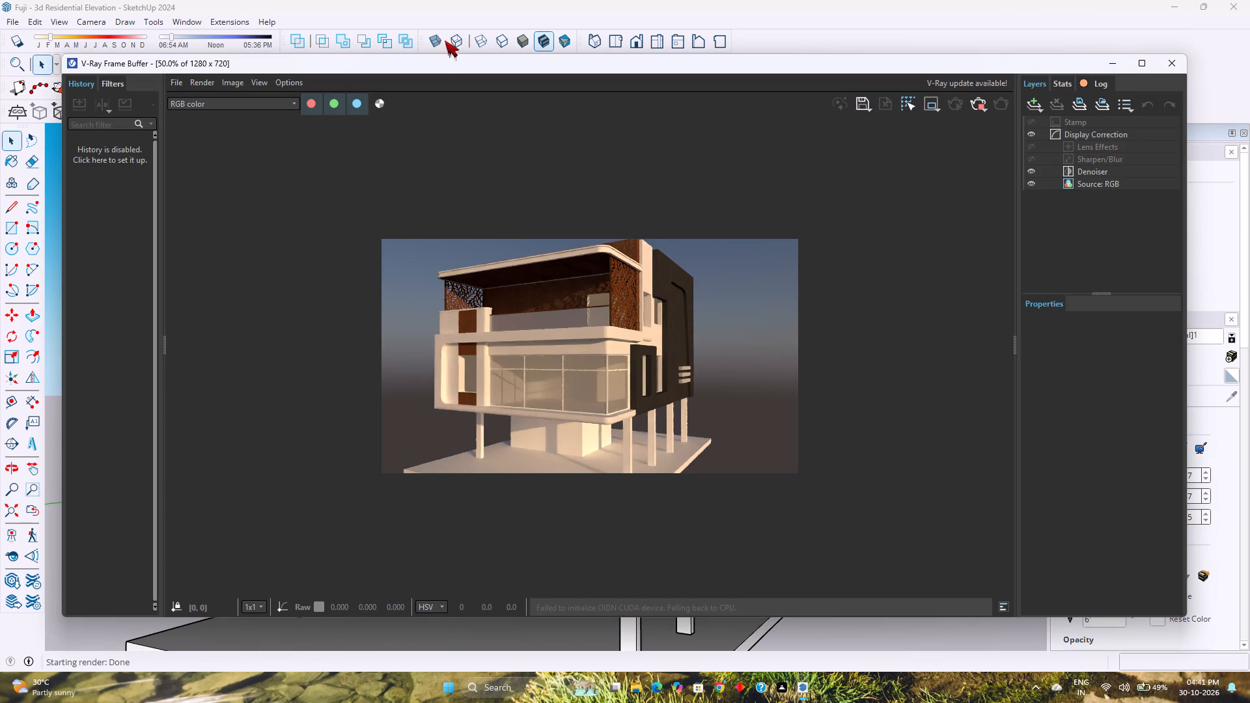
left_click_drag(453, 62, 375, 125)
Open the Spot Light's parameters in the V-Ray Asset Editor and set its units to Radiant power (W).
left_click(240, 109)
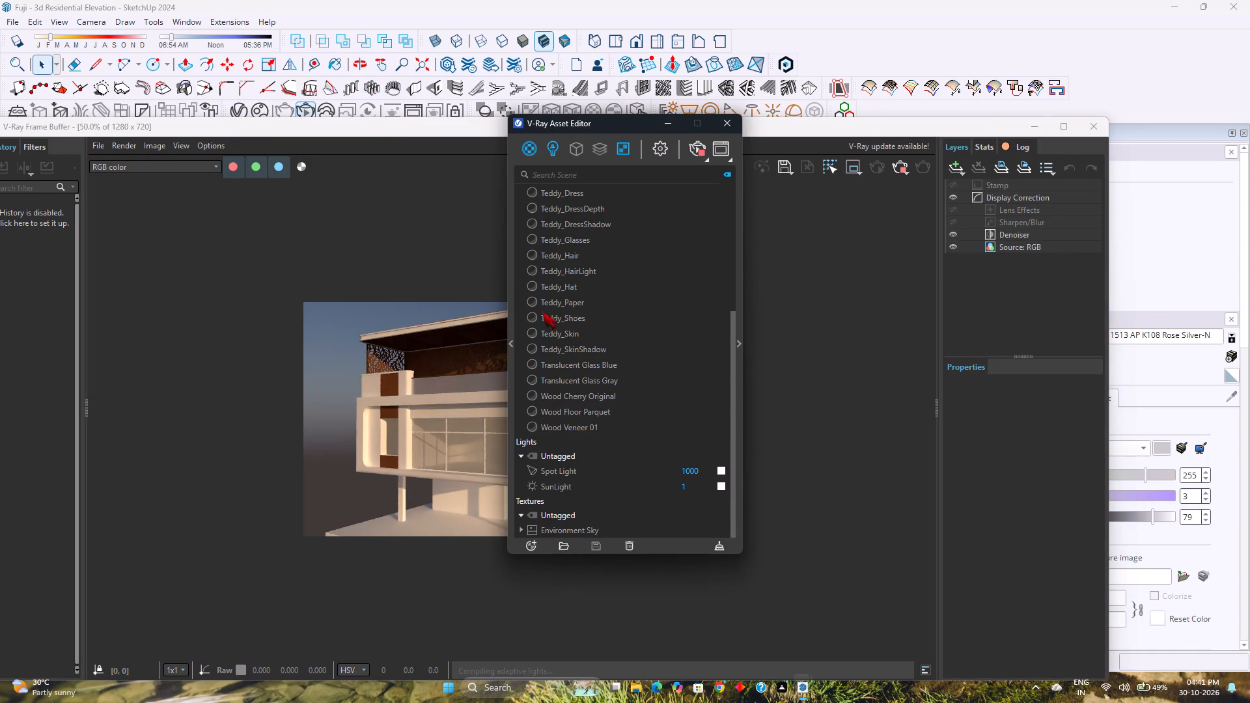
left_click(742, 353)
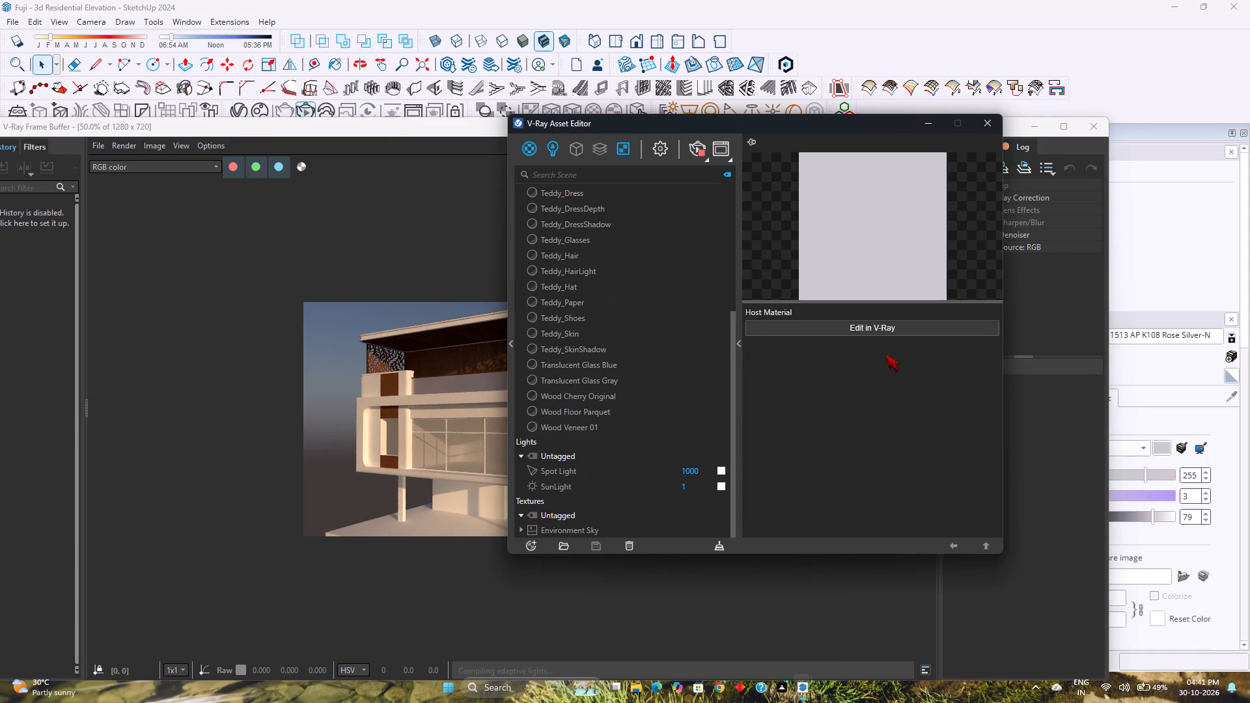
left_click(625, 473)
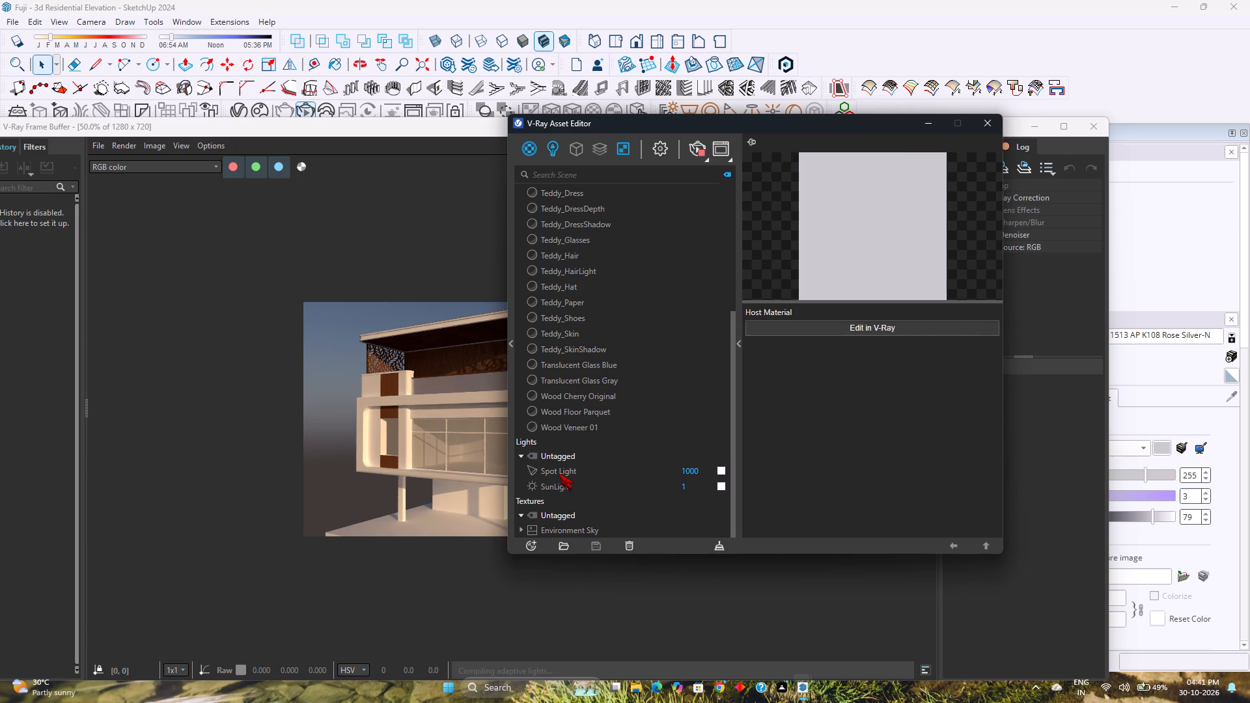
left_click(561, 473)
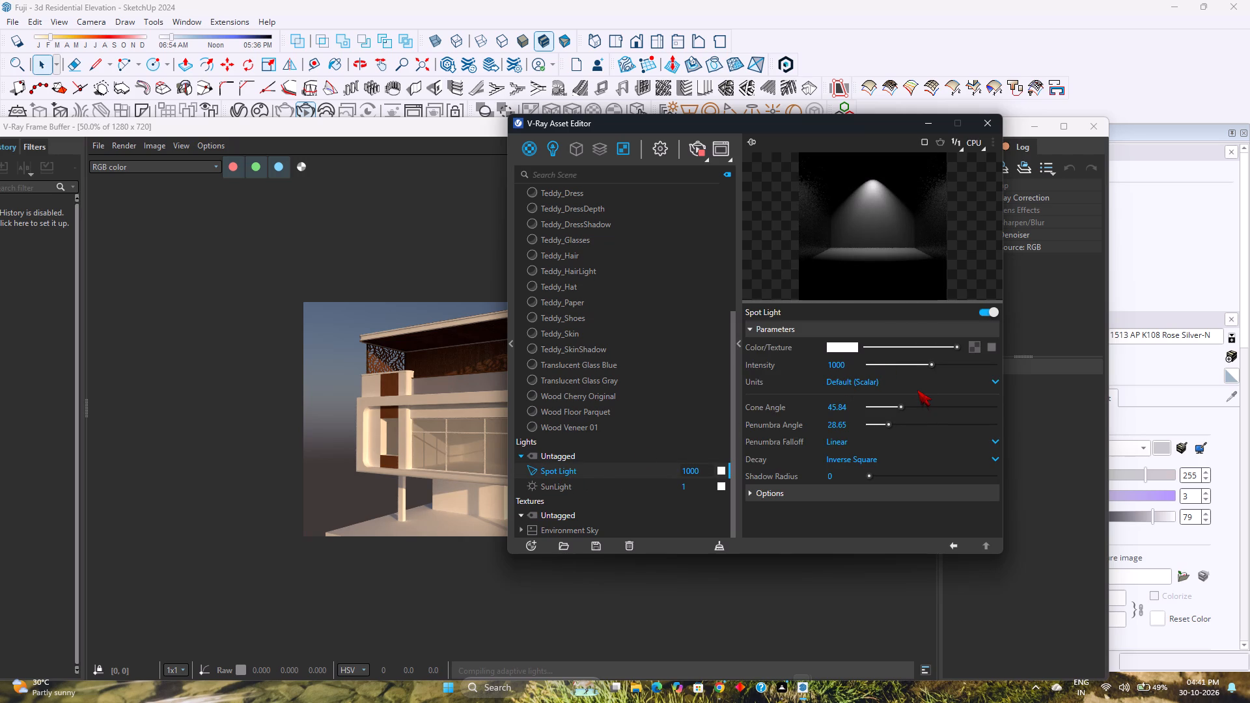
left_click(917, 390)
left_click(855, 382)
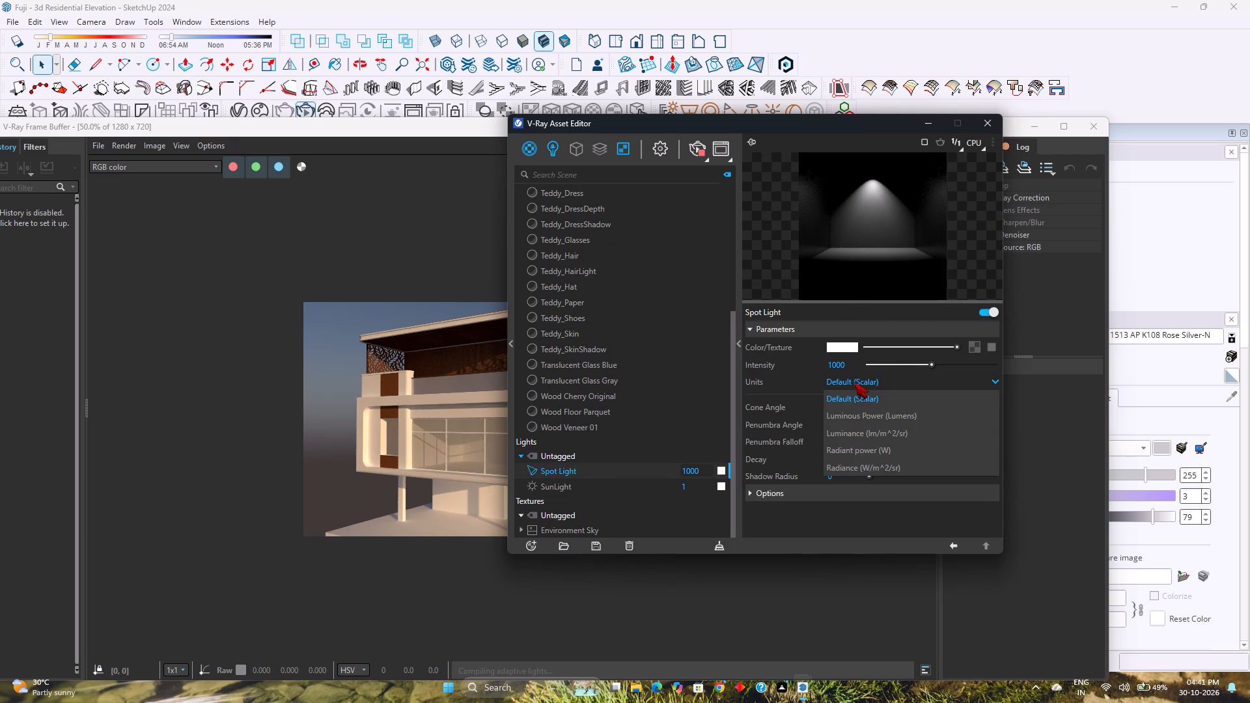
left_click(873, 462)
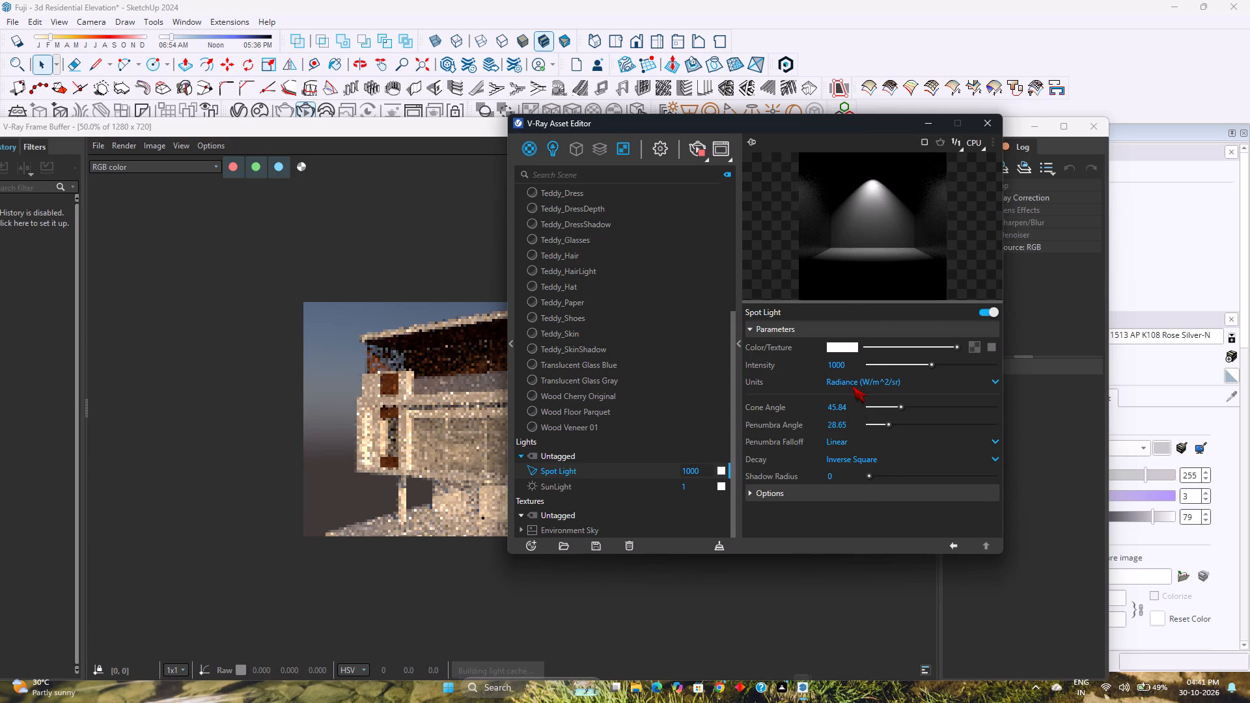
left_click(854, 383)
left_click(865, 451)
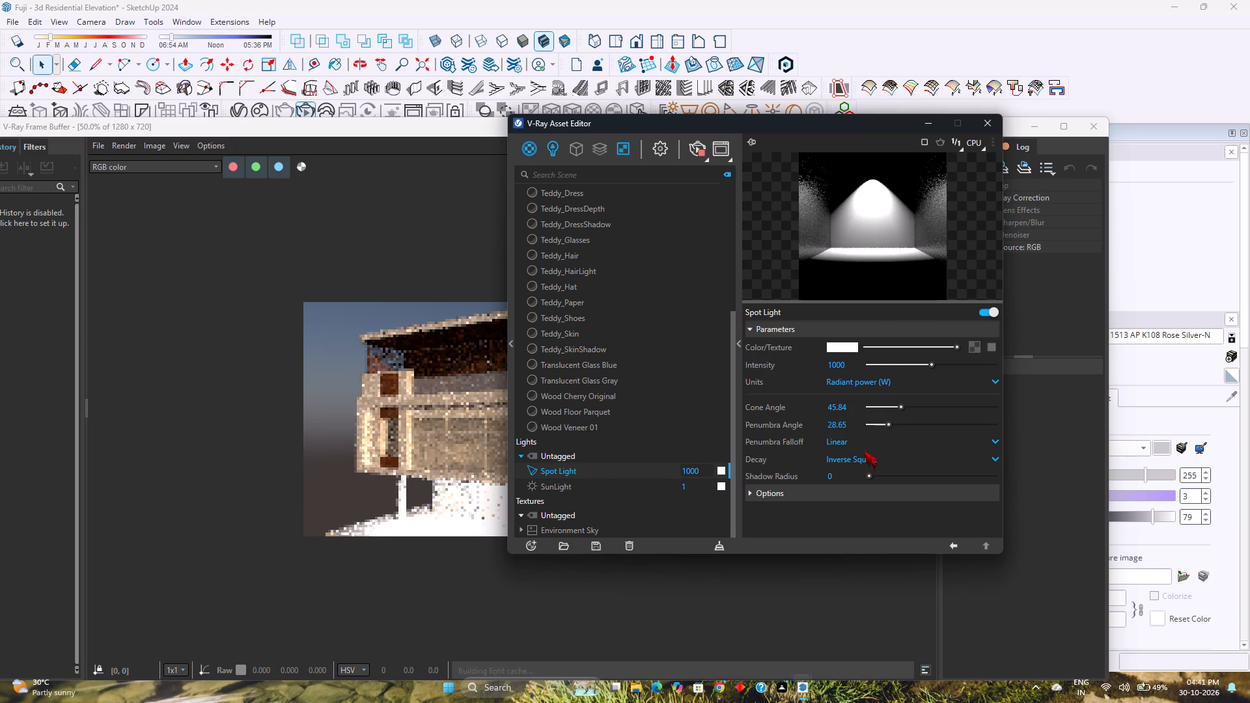
Give the Spot Light a warm cream colour of about R 0.98, G 0.887, B 0.753.
left_click(847, 350)
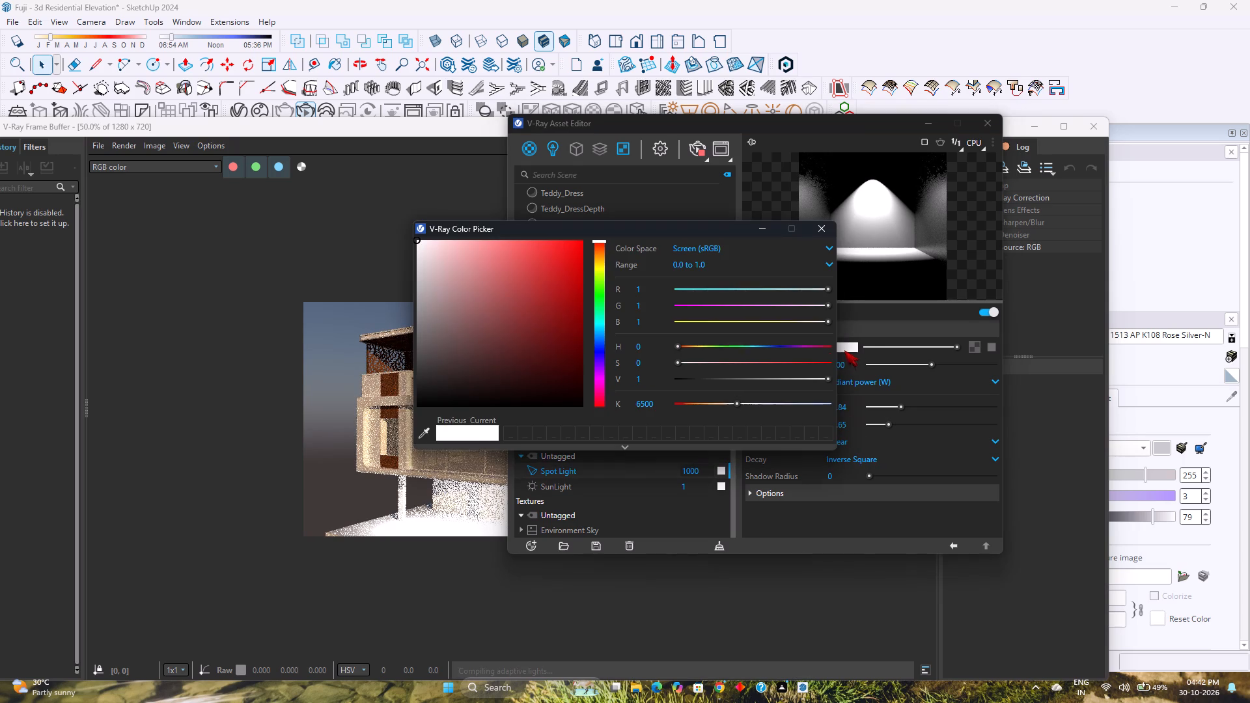
left_click(596, 256)
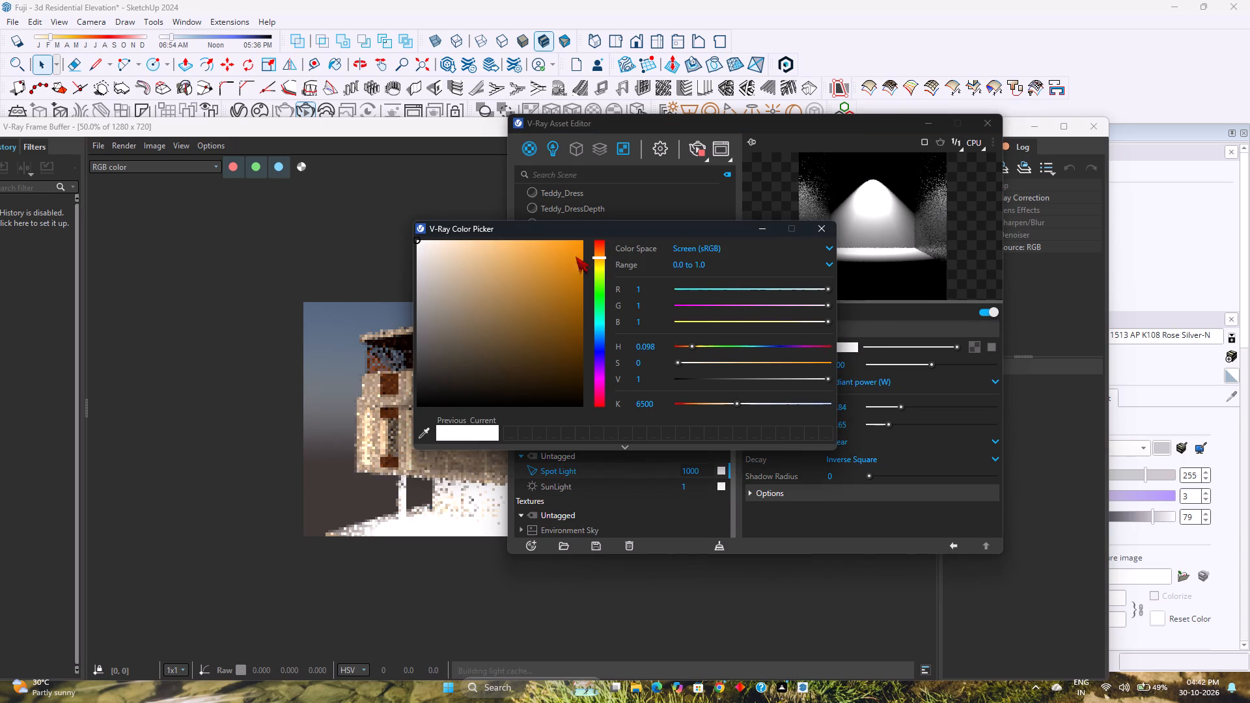
left_click(455, 243)
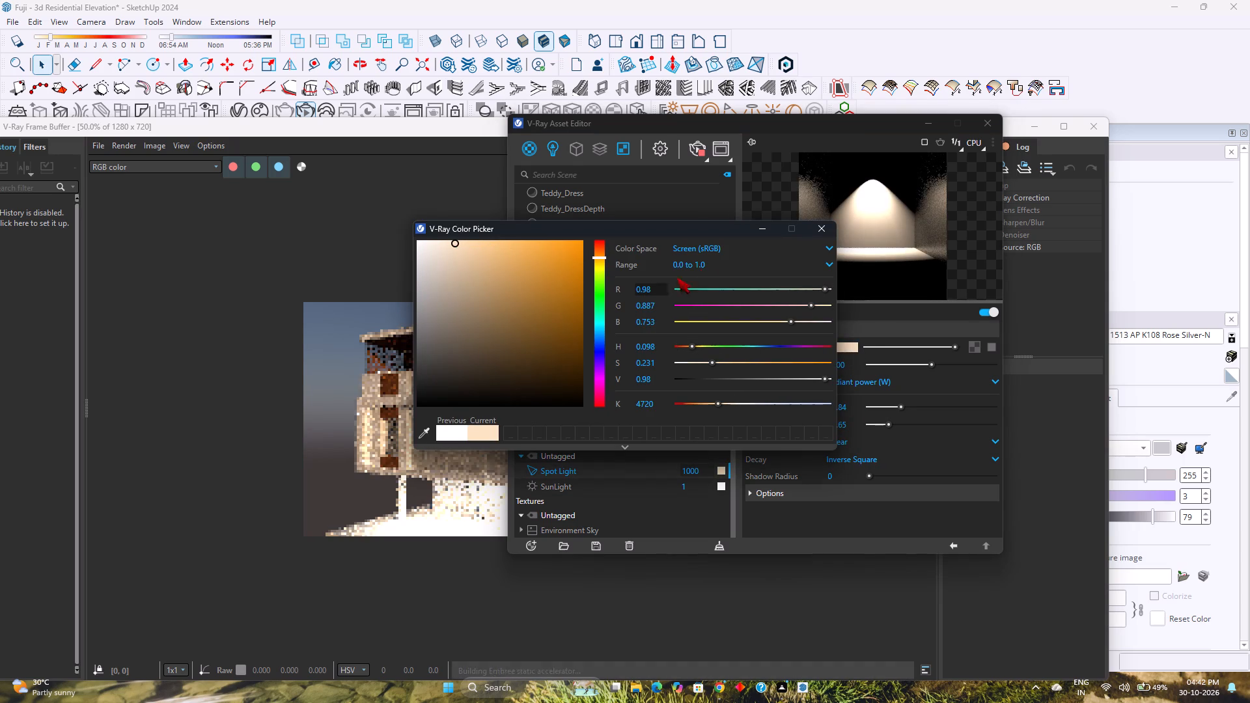
left_click(821, 227)
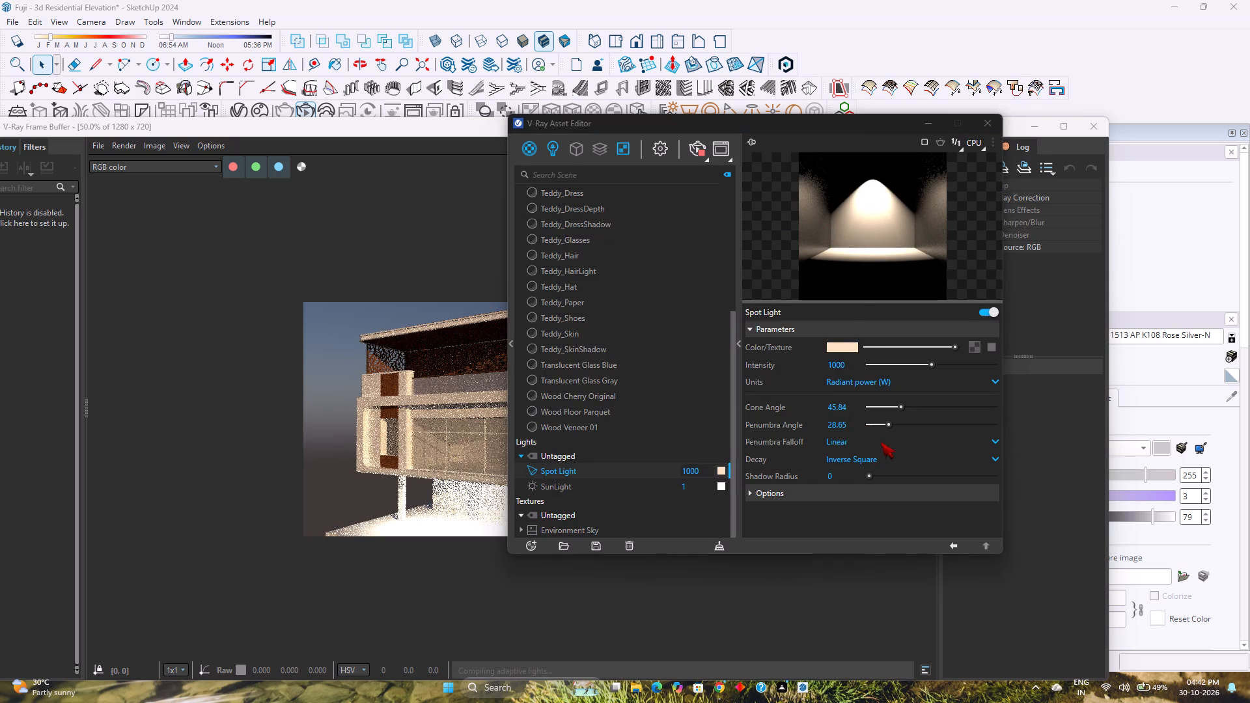
Set the Spot Light's penumbra falloff to Smooth Cubic.
left_click(874, 439)
left_click(854, 473)
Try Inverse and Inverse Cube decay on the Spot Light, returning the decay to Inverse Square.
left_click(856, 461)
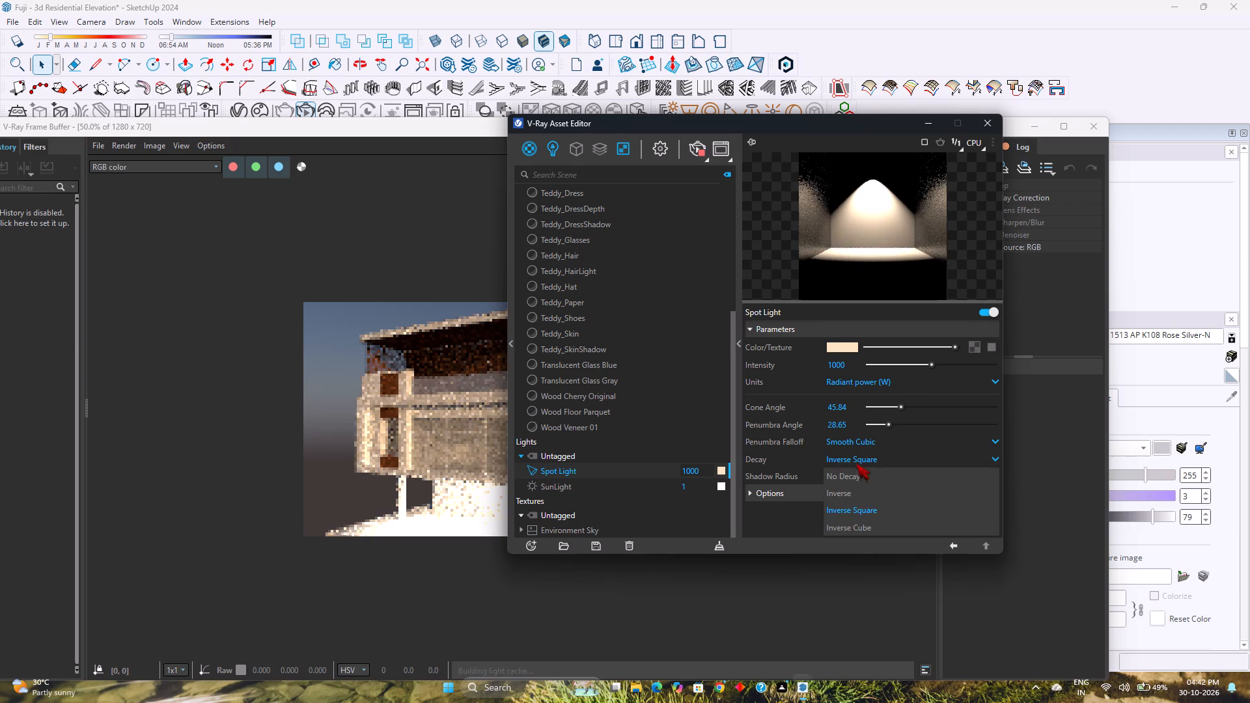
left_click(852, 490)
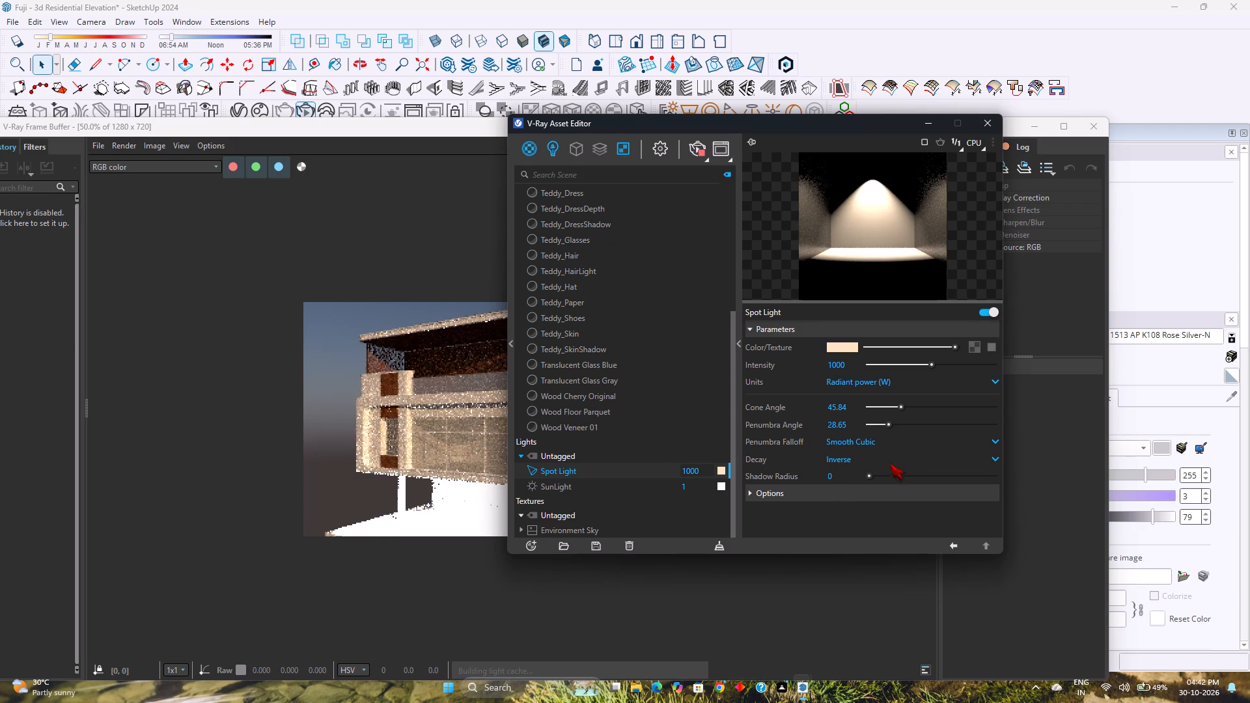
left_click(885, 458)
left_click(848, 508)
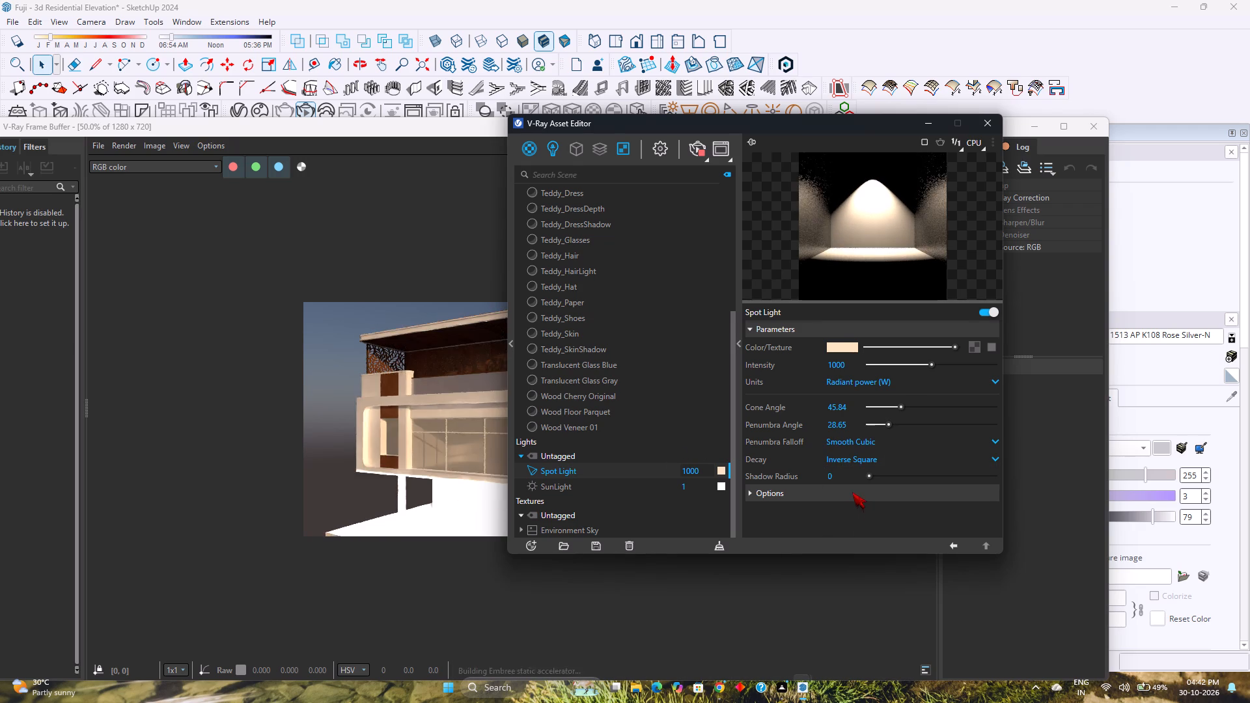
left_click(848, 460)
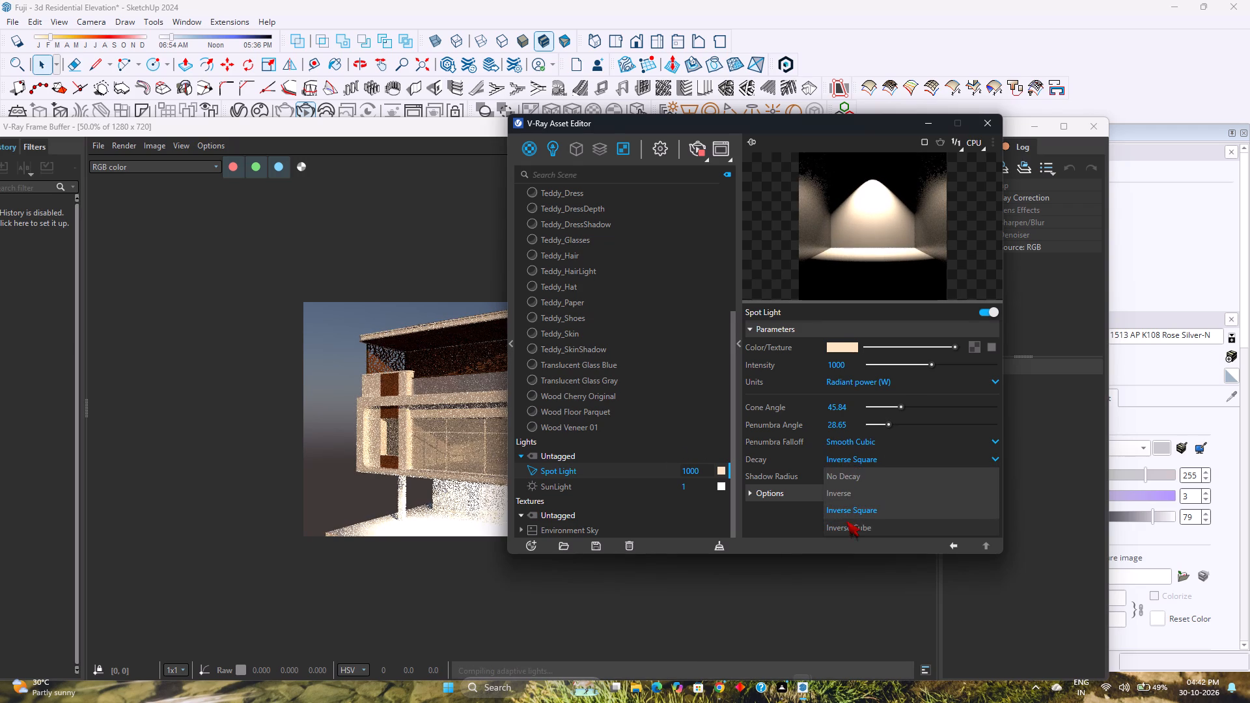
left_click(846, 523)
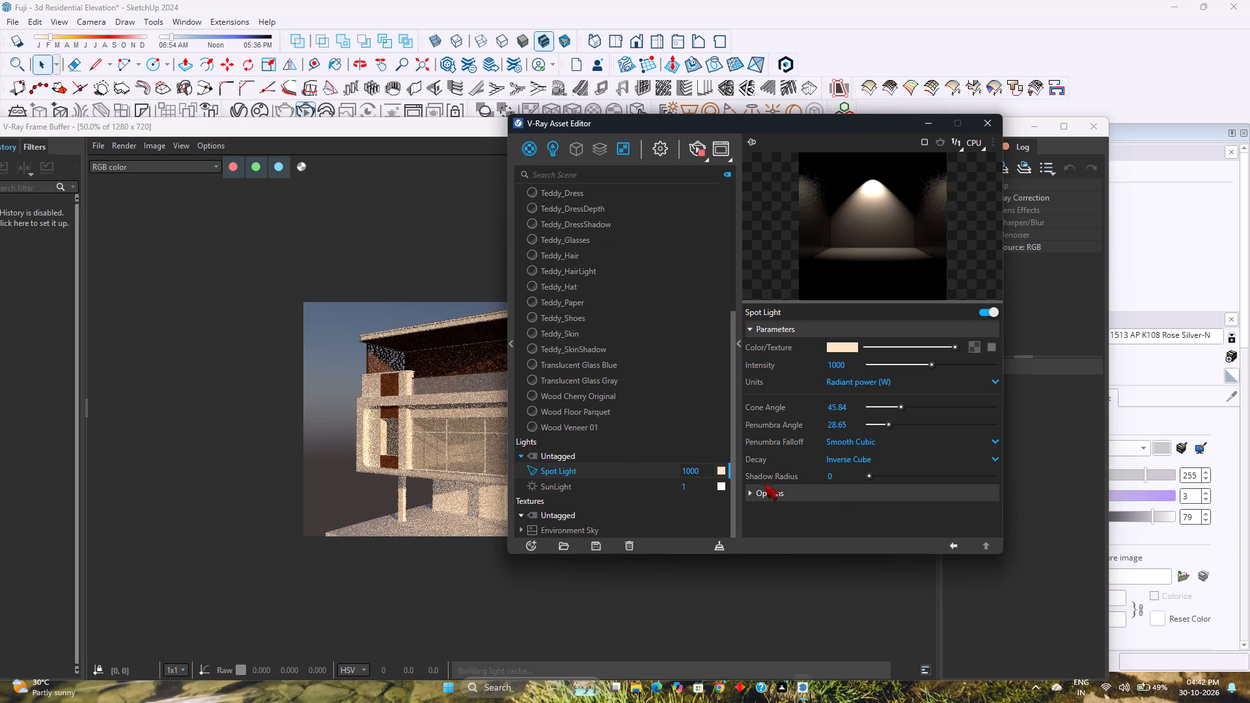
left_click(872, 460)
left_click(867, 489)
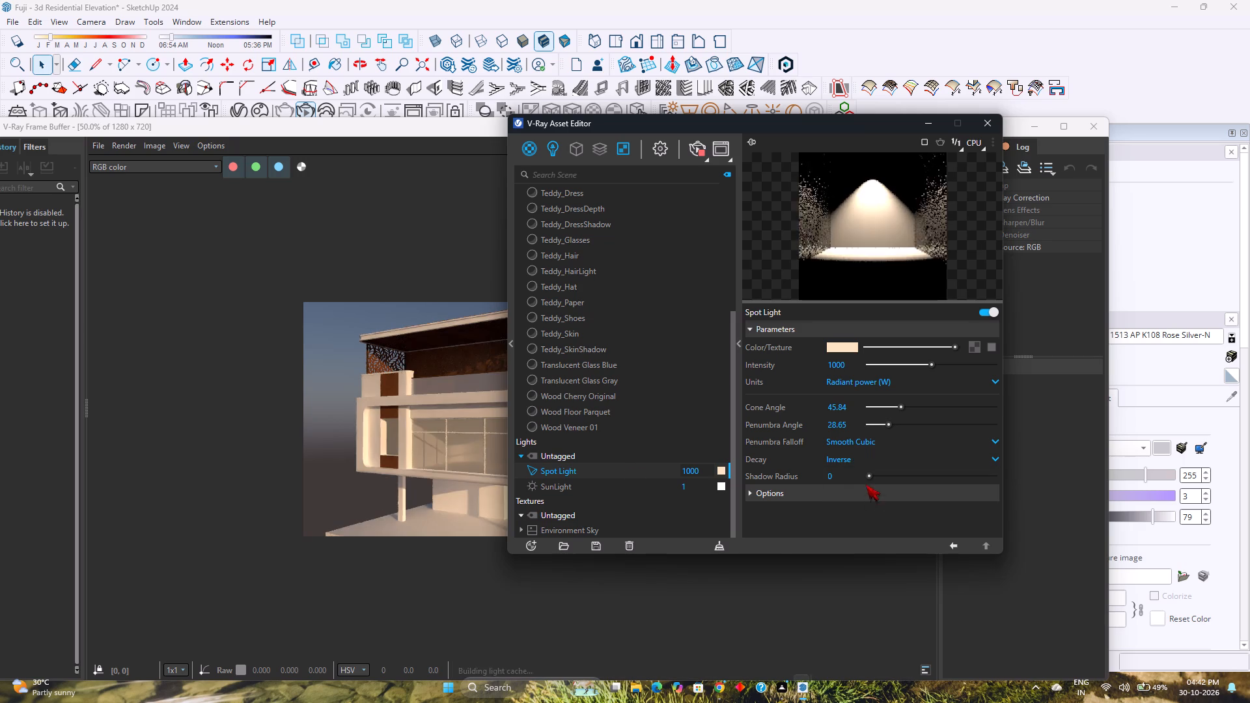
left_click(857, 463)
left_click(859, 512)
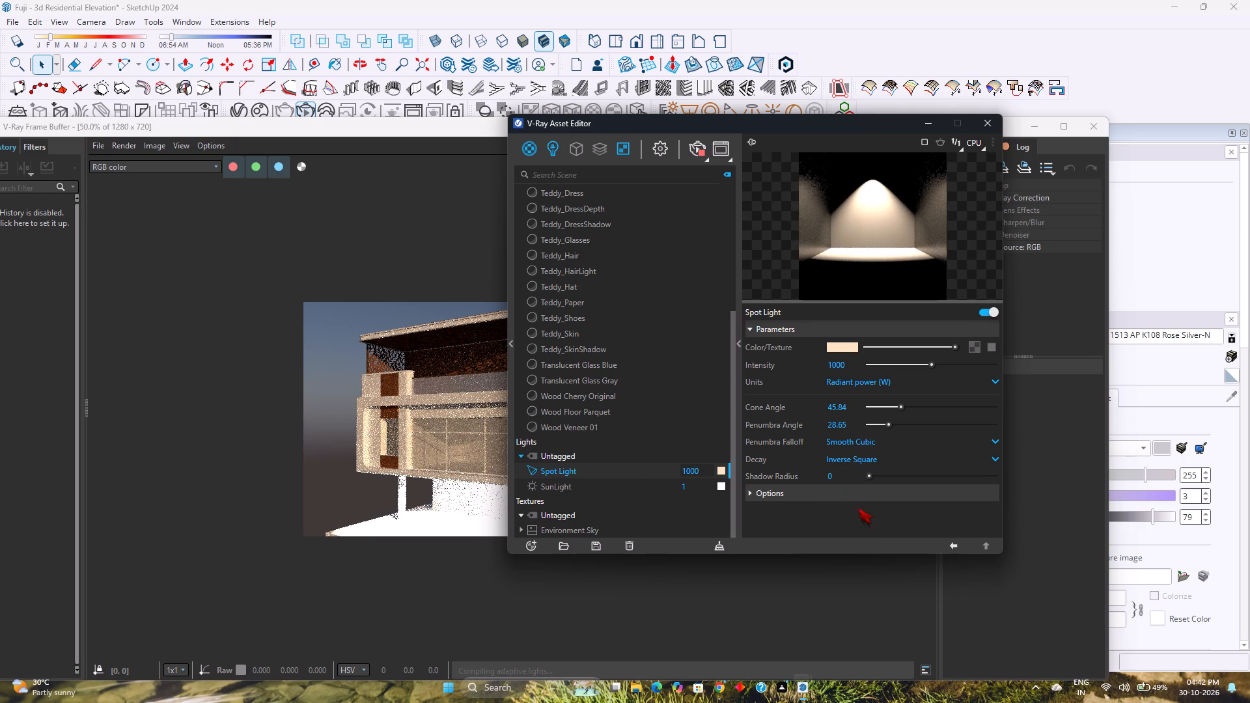
Adjust the Spot Light's shadow radius to 1, penumbra angle to about 82.67 and cone angle to about 8.47.
left_click_drag(875, 475, 885, 475)
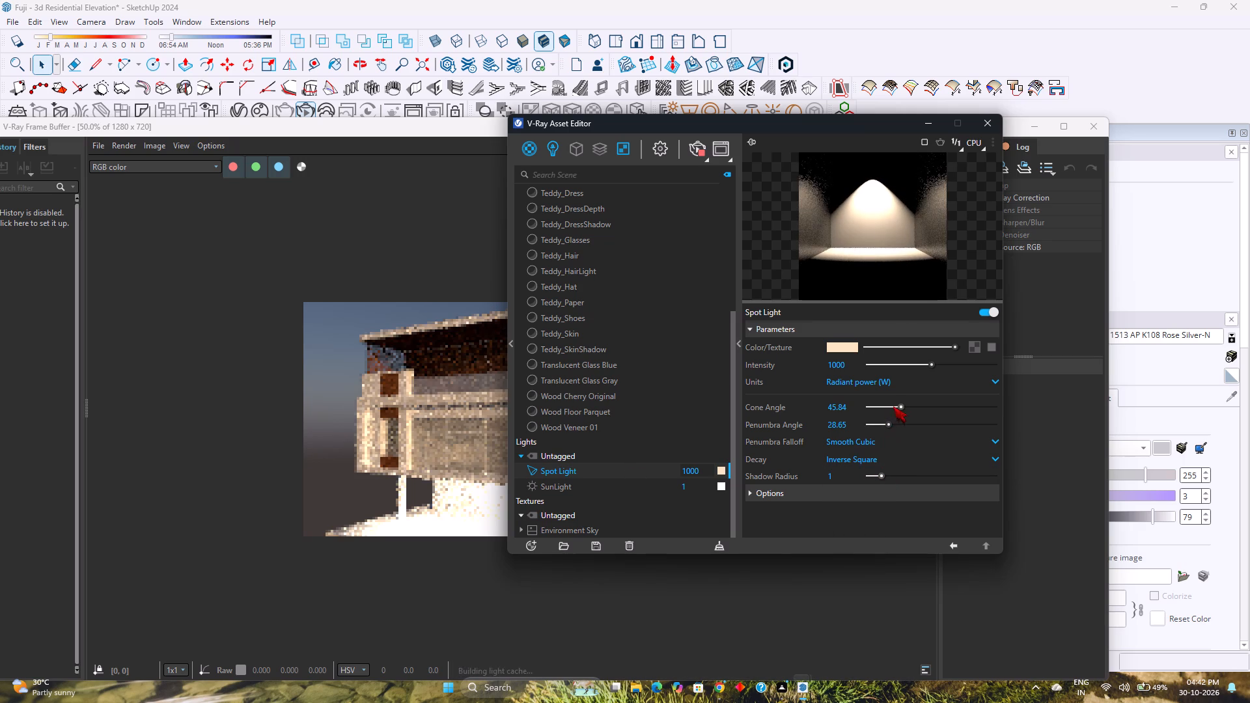
left_click_drag(893, 423, 926, 424)
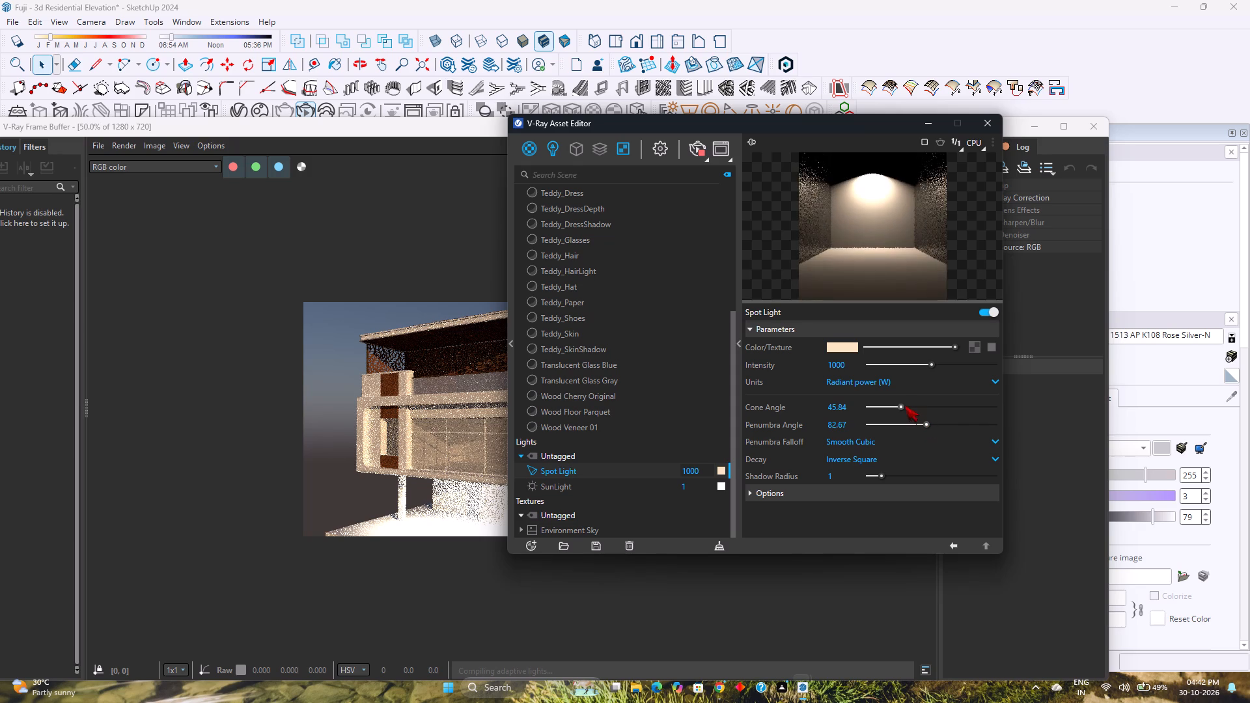
left_click_drag(900, 405, 875, 407)
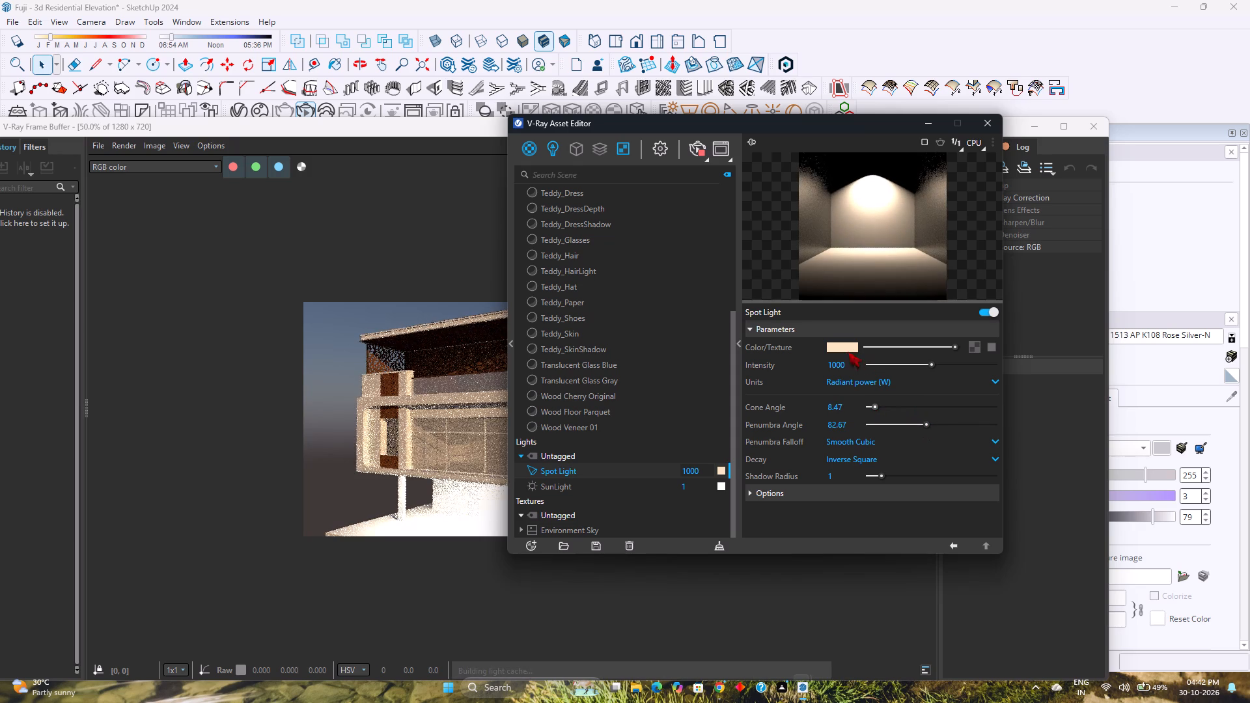
Set the Spot Light's intensity to 200 and its cone angle to 10.
double_click(860, 363)
type("200")
key("Return")
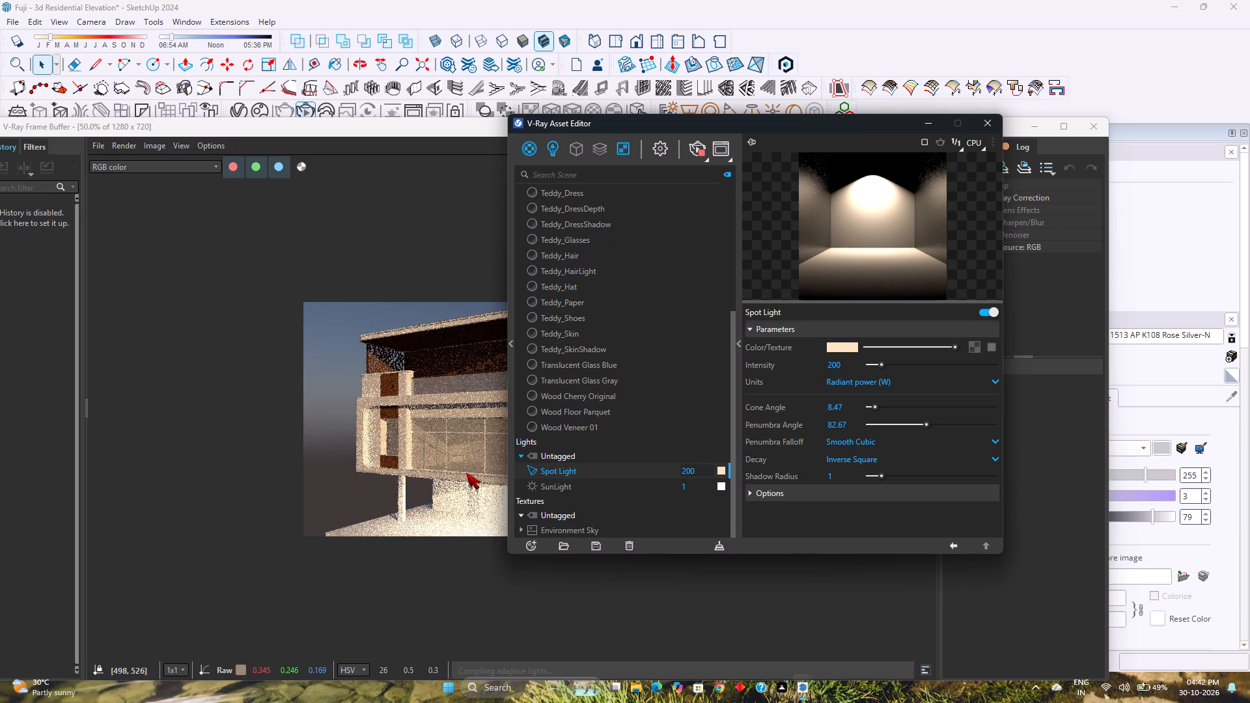
double_click(850, 407)
type("10")
key("Return")
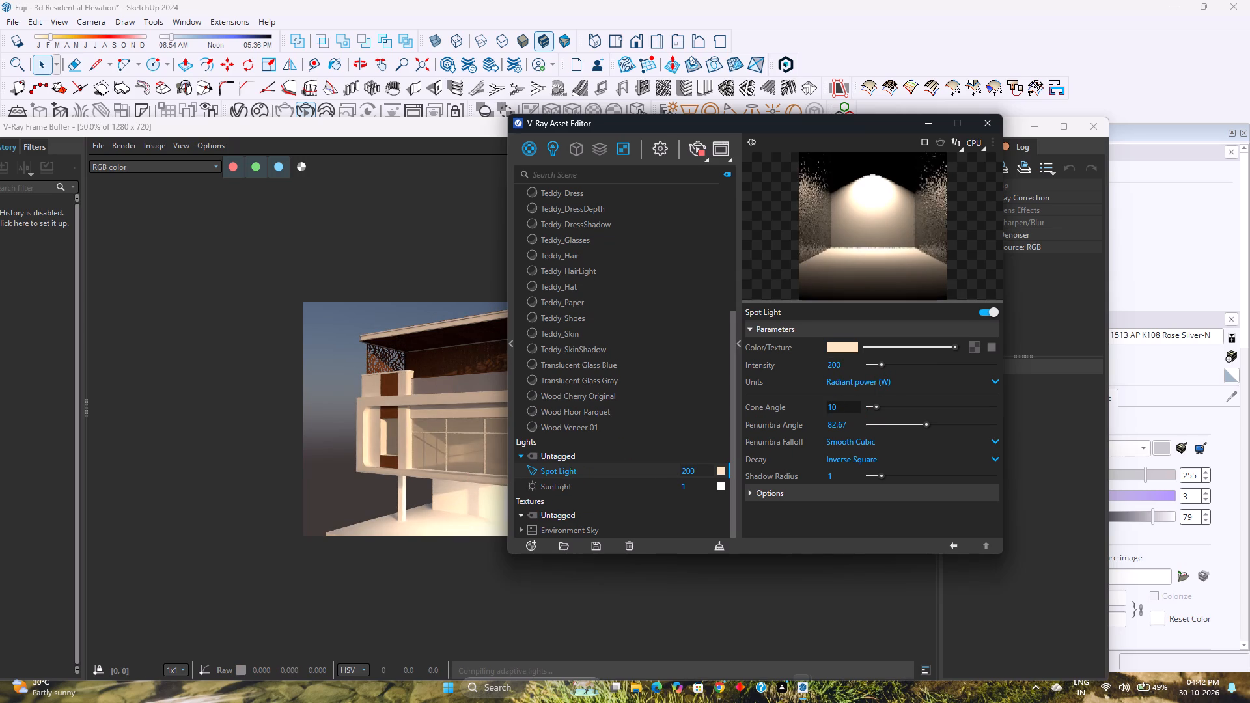
Try a penumbra angle of 90 on the Spot Light, settling on 120.
double_click(855, 426)
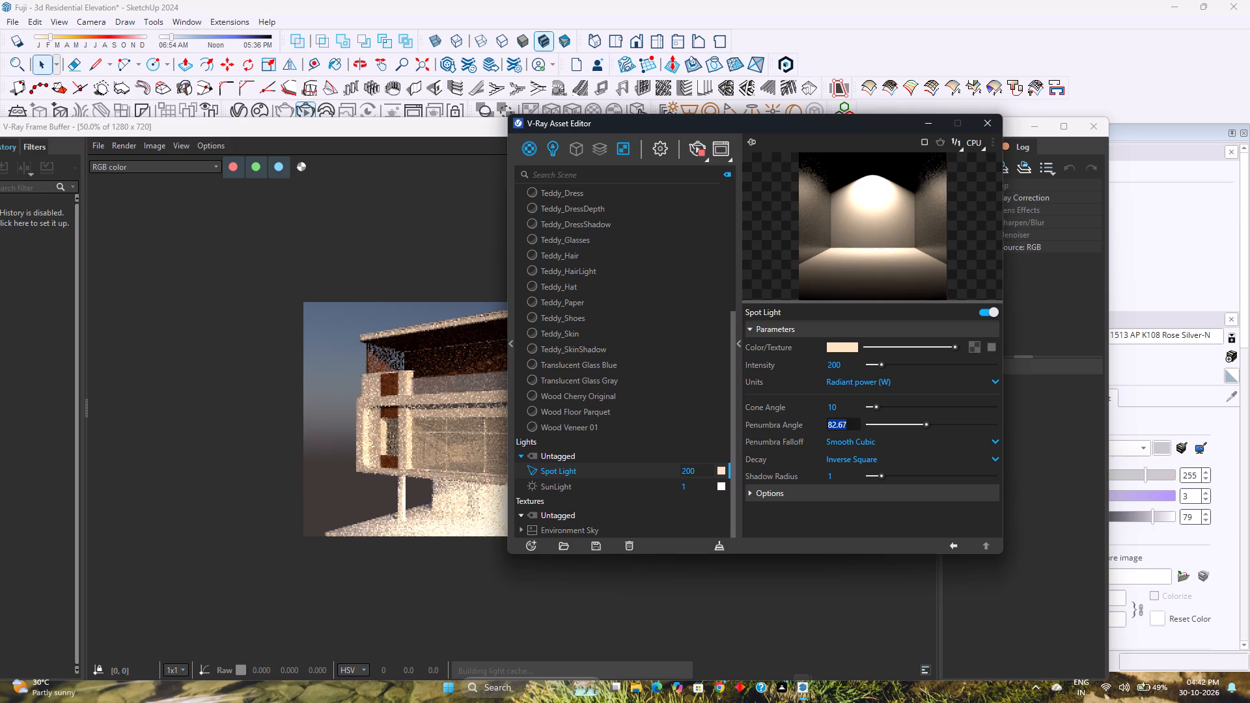
type("90")
key("Return")
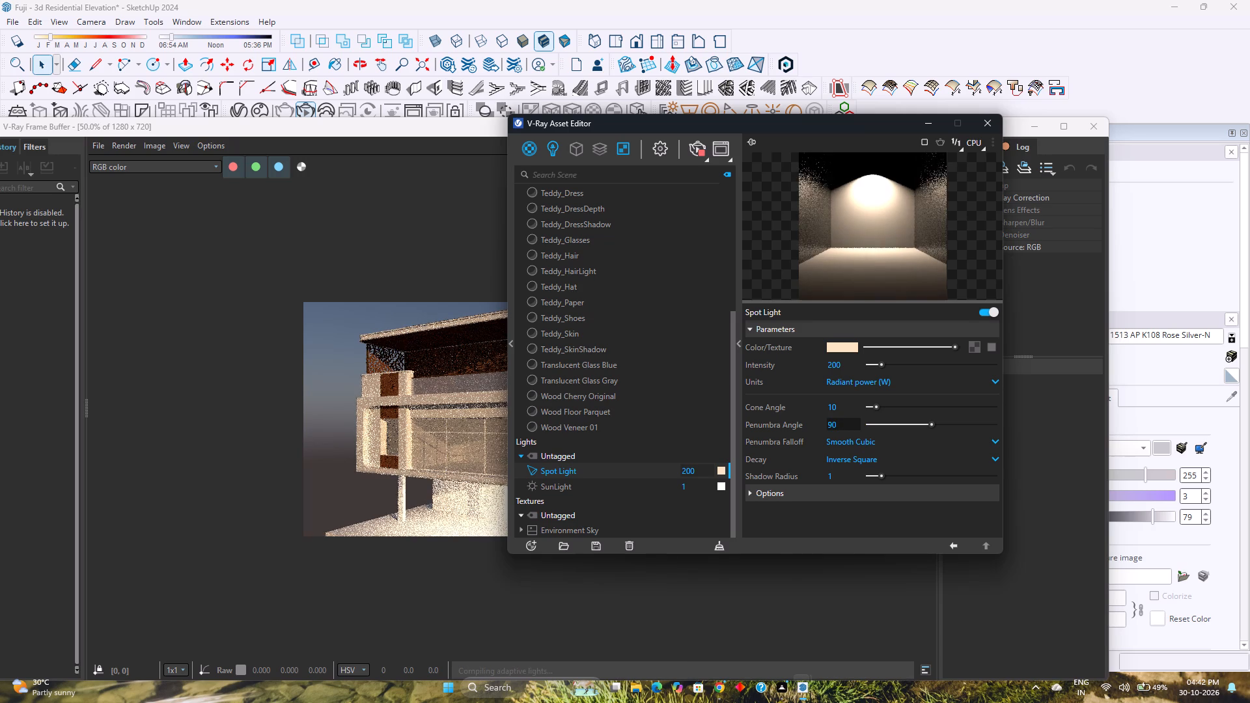
double_click(846, 426)
type("120")
key("Return")
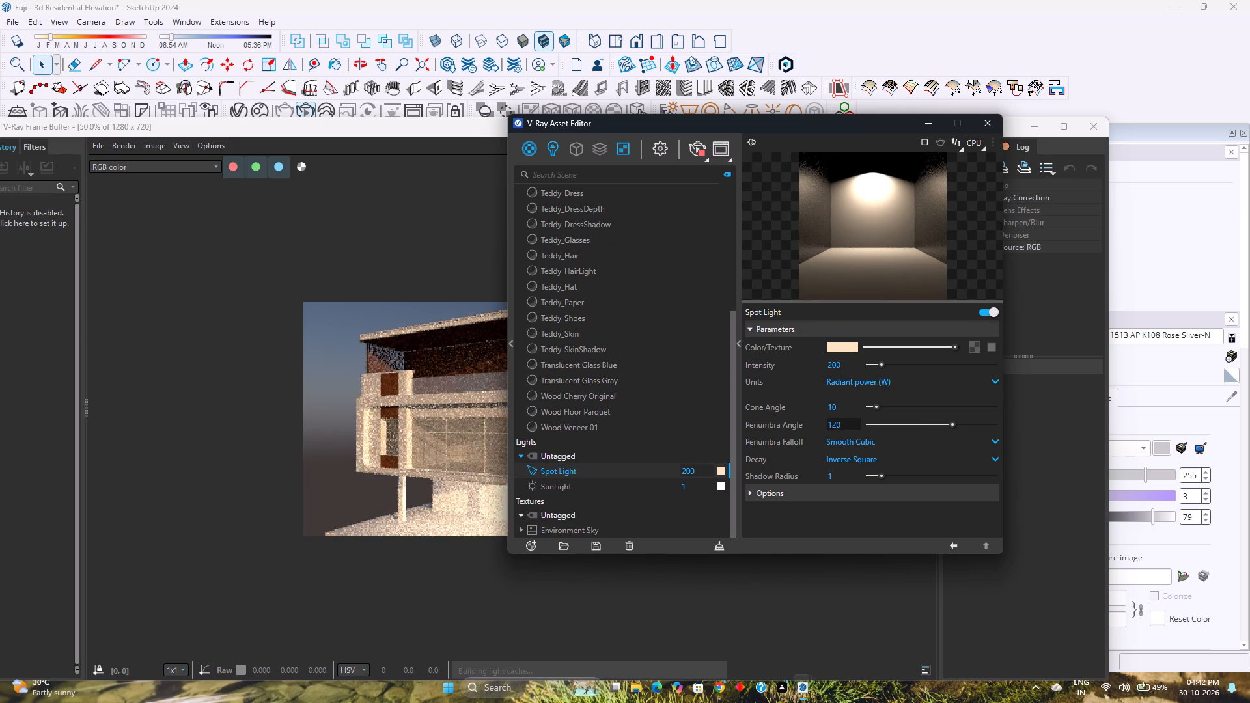
Close the V-Ray Asset Editor and the Frame Buffer to return to the model.
left_click(983, 118)
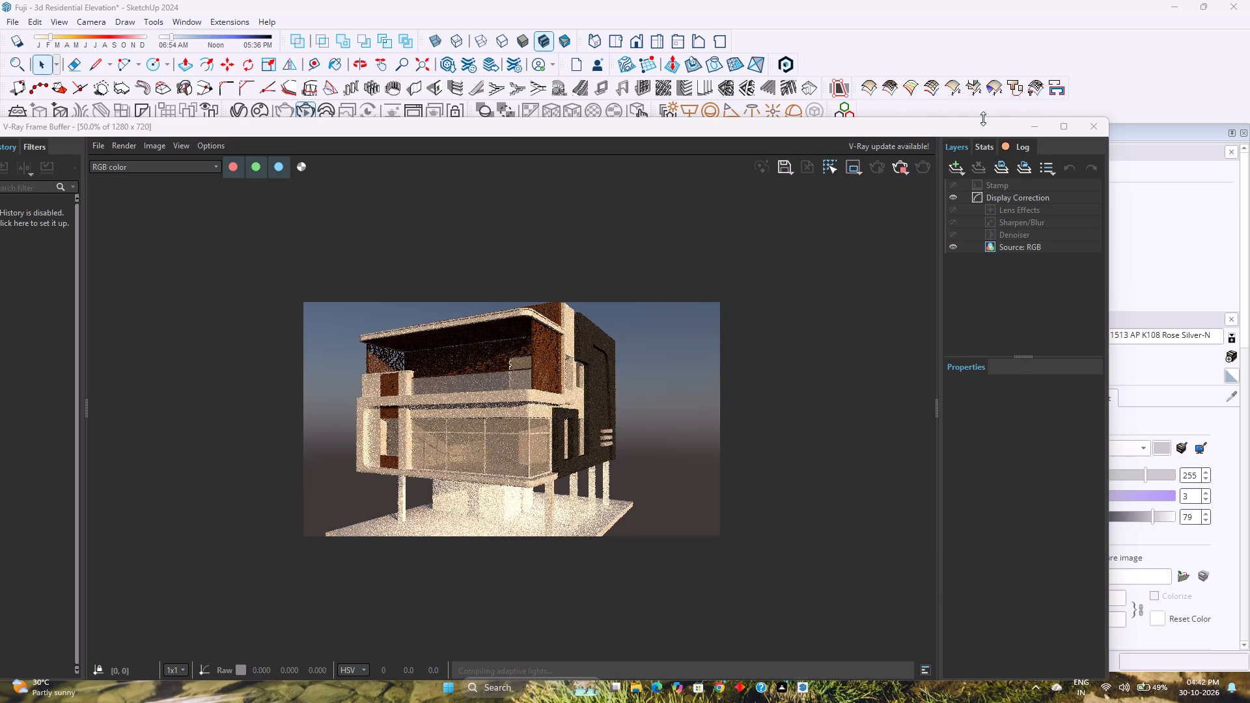
left_click(1089, 126)
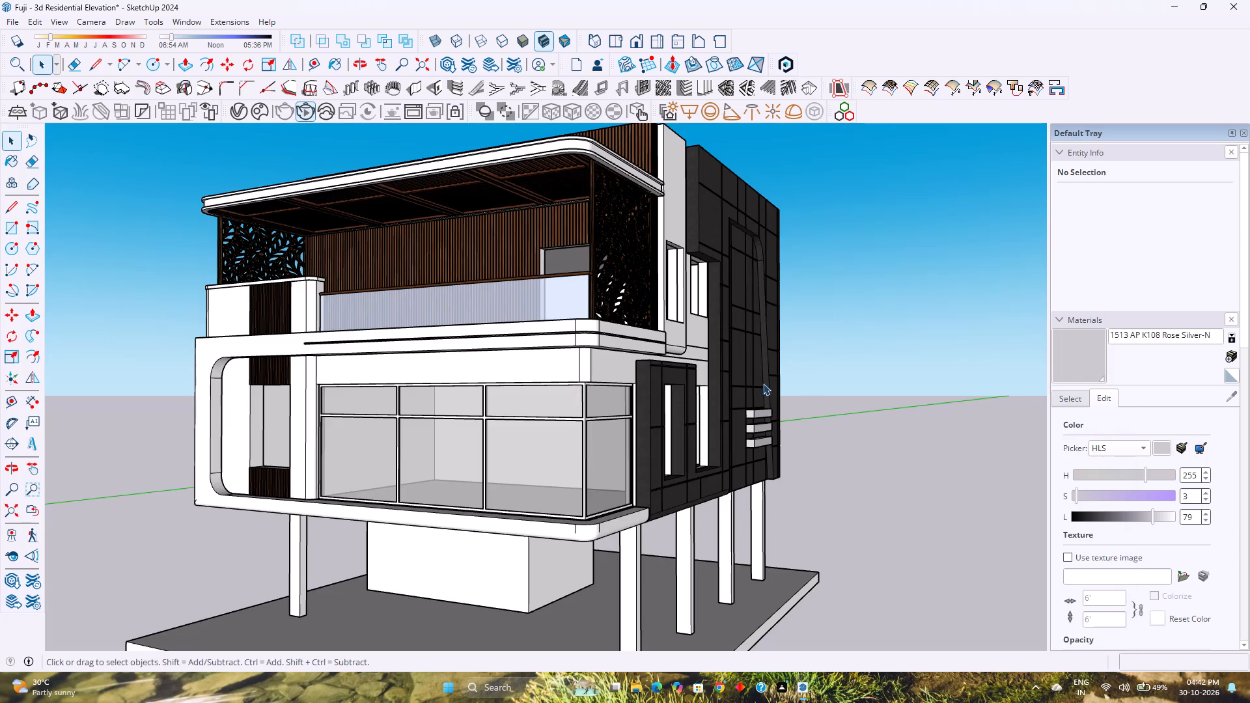
Examine the spot lights beneath the louvred slab and the building's overall front elevation.
middle_click_drag(687, 409, 708, 307)
middle_click(708, 307)
scroll(680, 325, "up", 1)
scroll(619, 349, "up", 1)
scroll(568, 367, "up", 4)
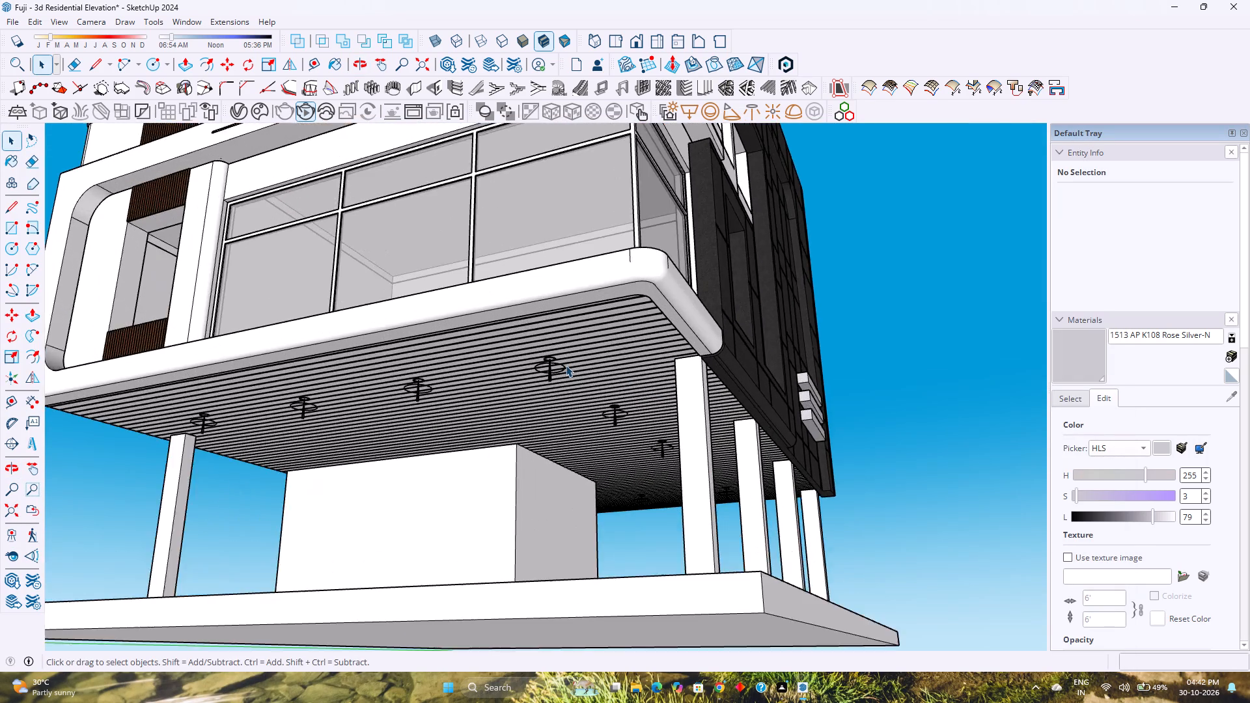
scroll(566, 365, "up", 2)
scroll(566, 365, "down", 8)
middle_click_drag(564, 363, 547, 460)
middle_click(547, 460)
scroll(546, 447, "down", 2)
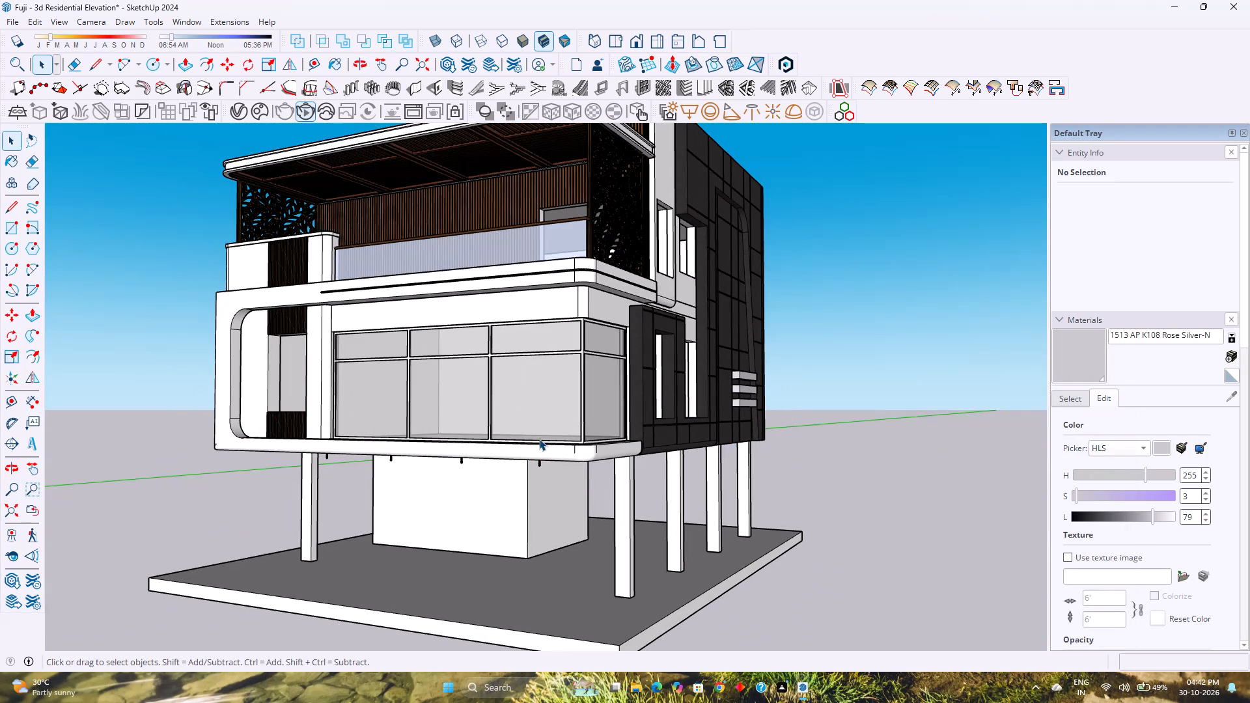
Save the residential elevation model.
key("ctrl+s")
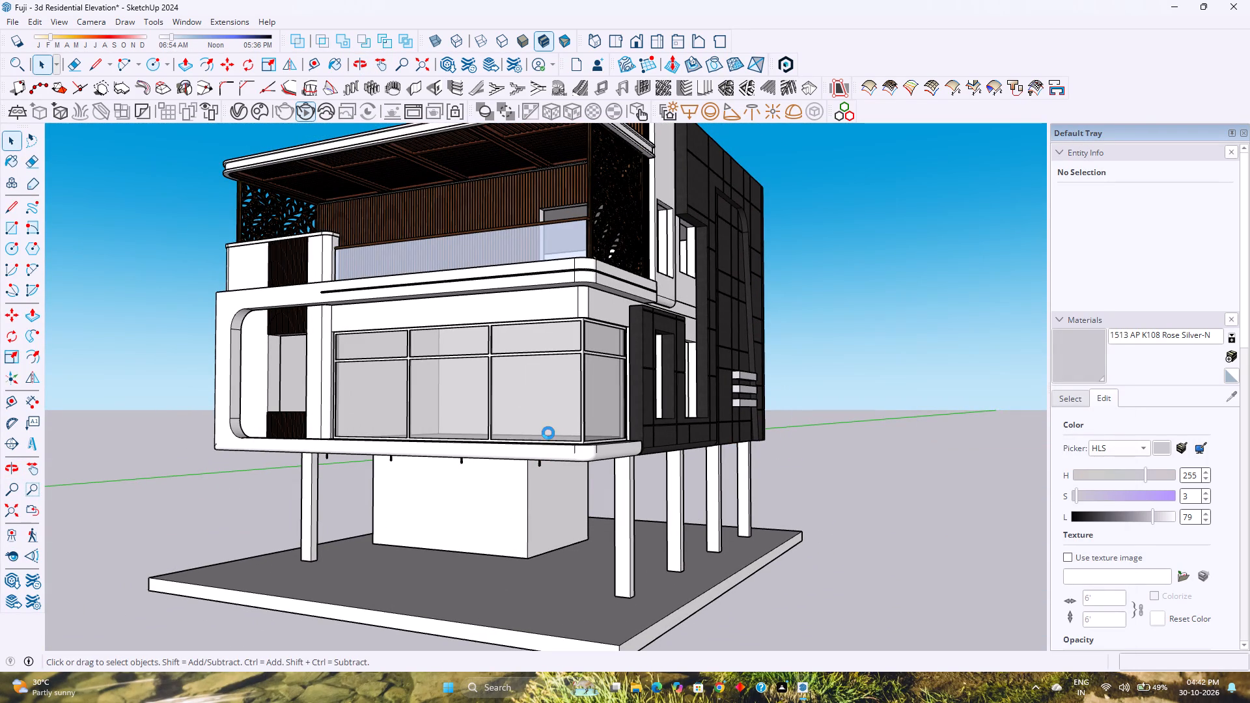